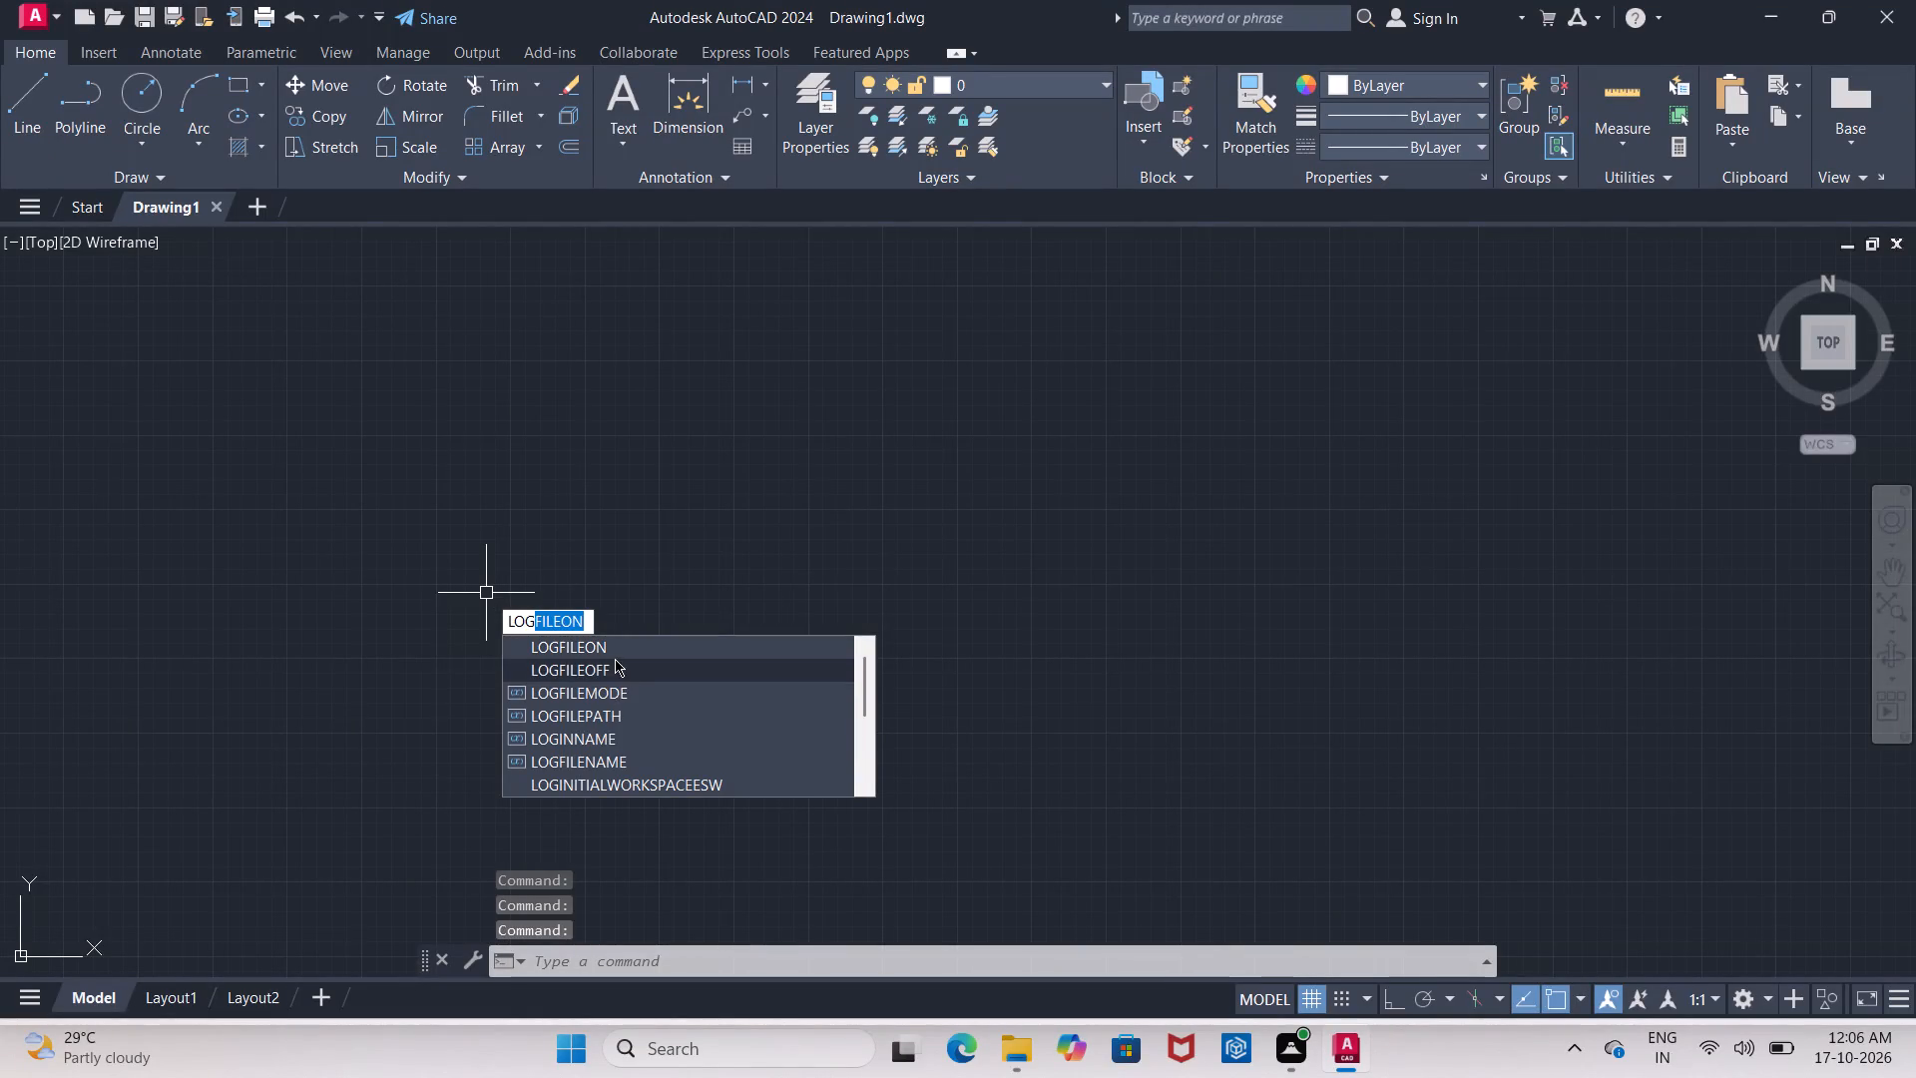
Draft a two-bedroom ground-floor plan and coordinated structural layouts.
Turn on command logging with LOGFILEON.
left_click(615, 655)
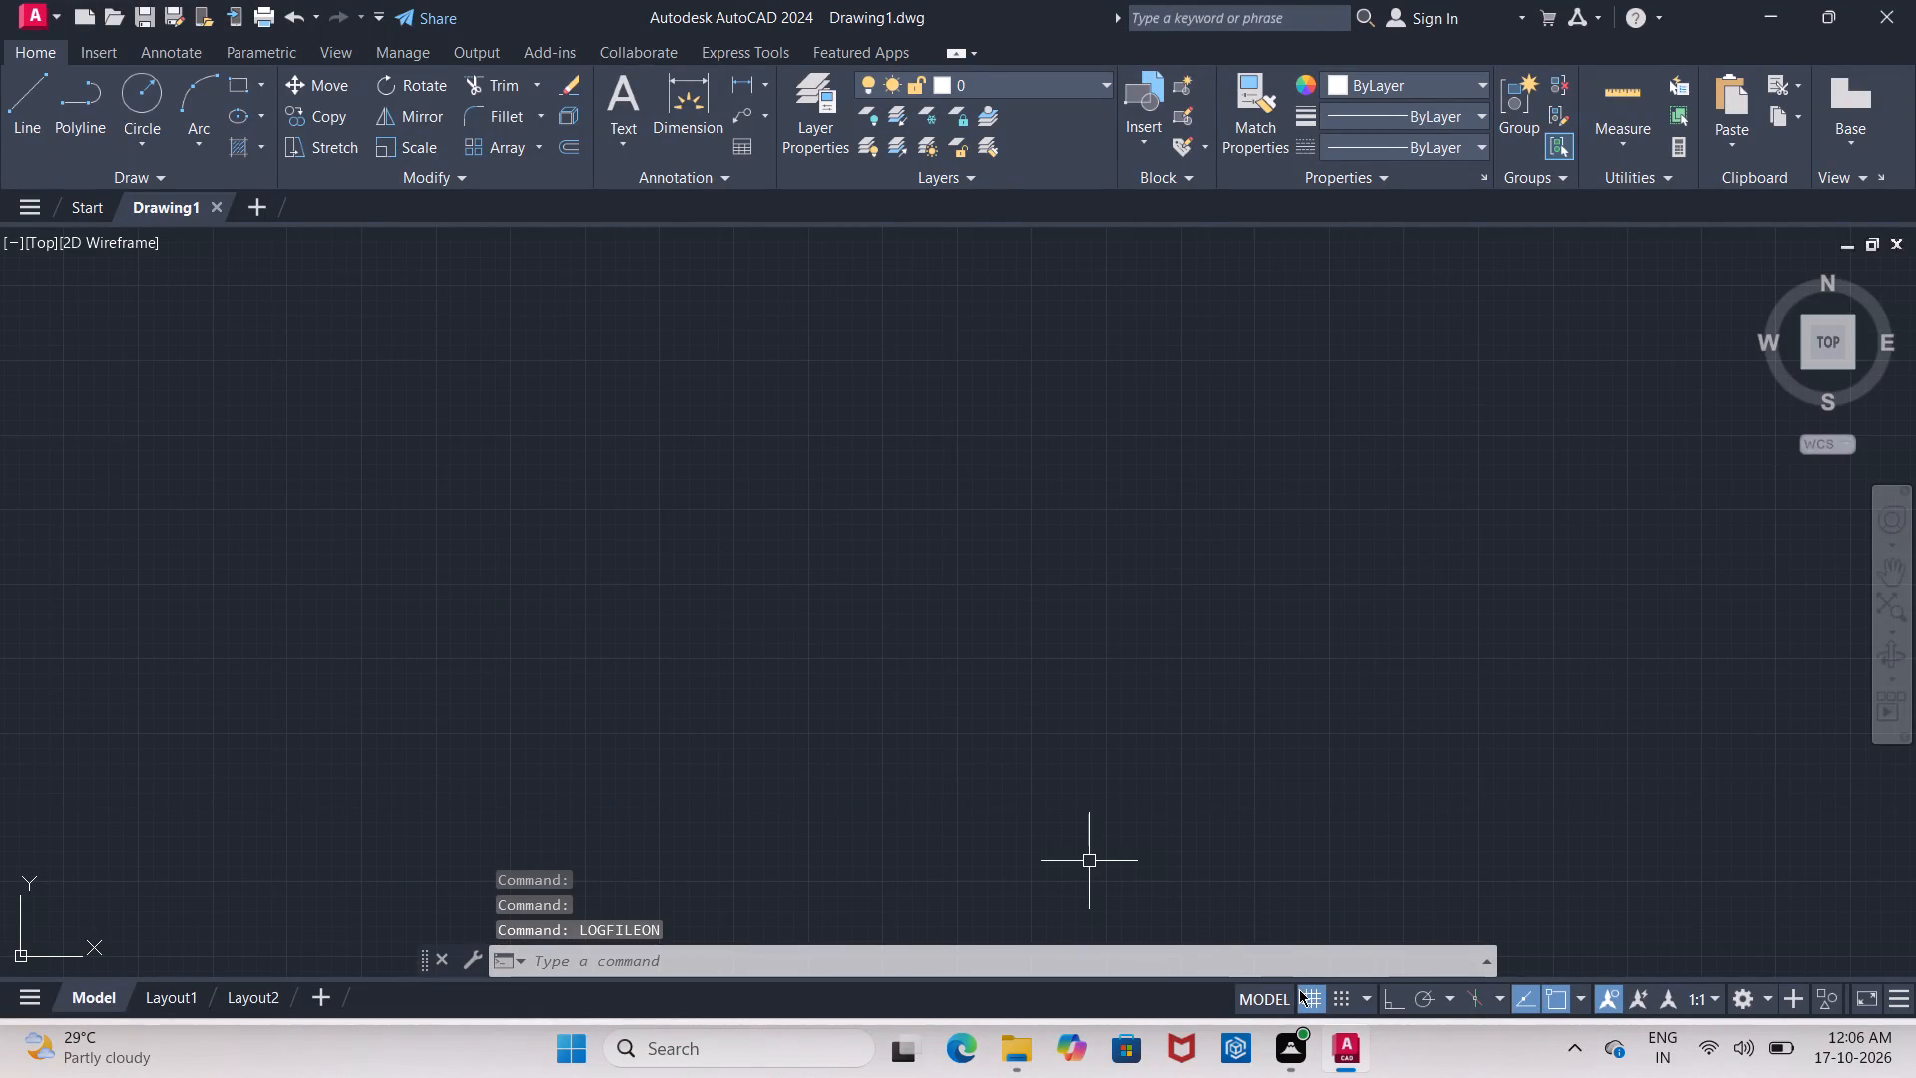
Turn off the drawing grid and set the UCS icon display to OFF.
left_click(1302, 989)
type("ucs")
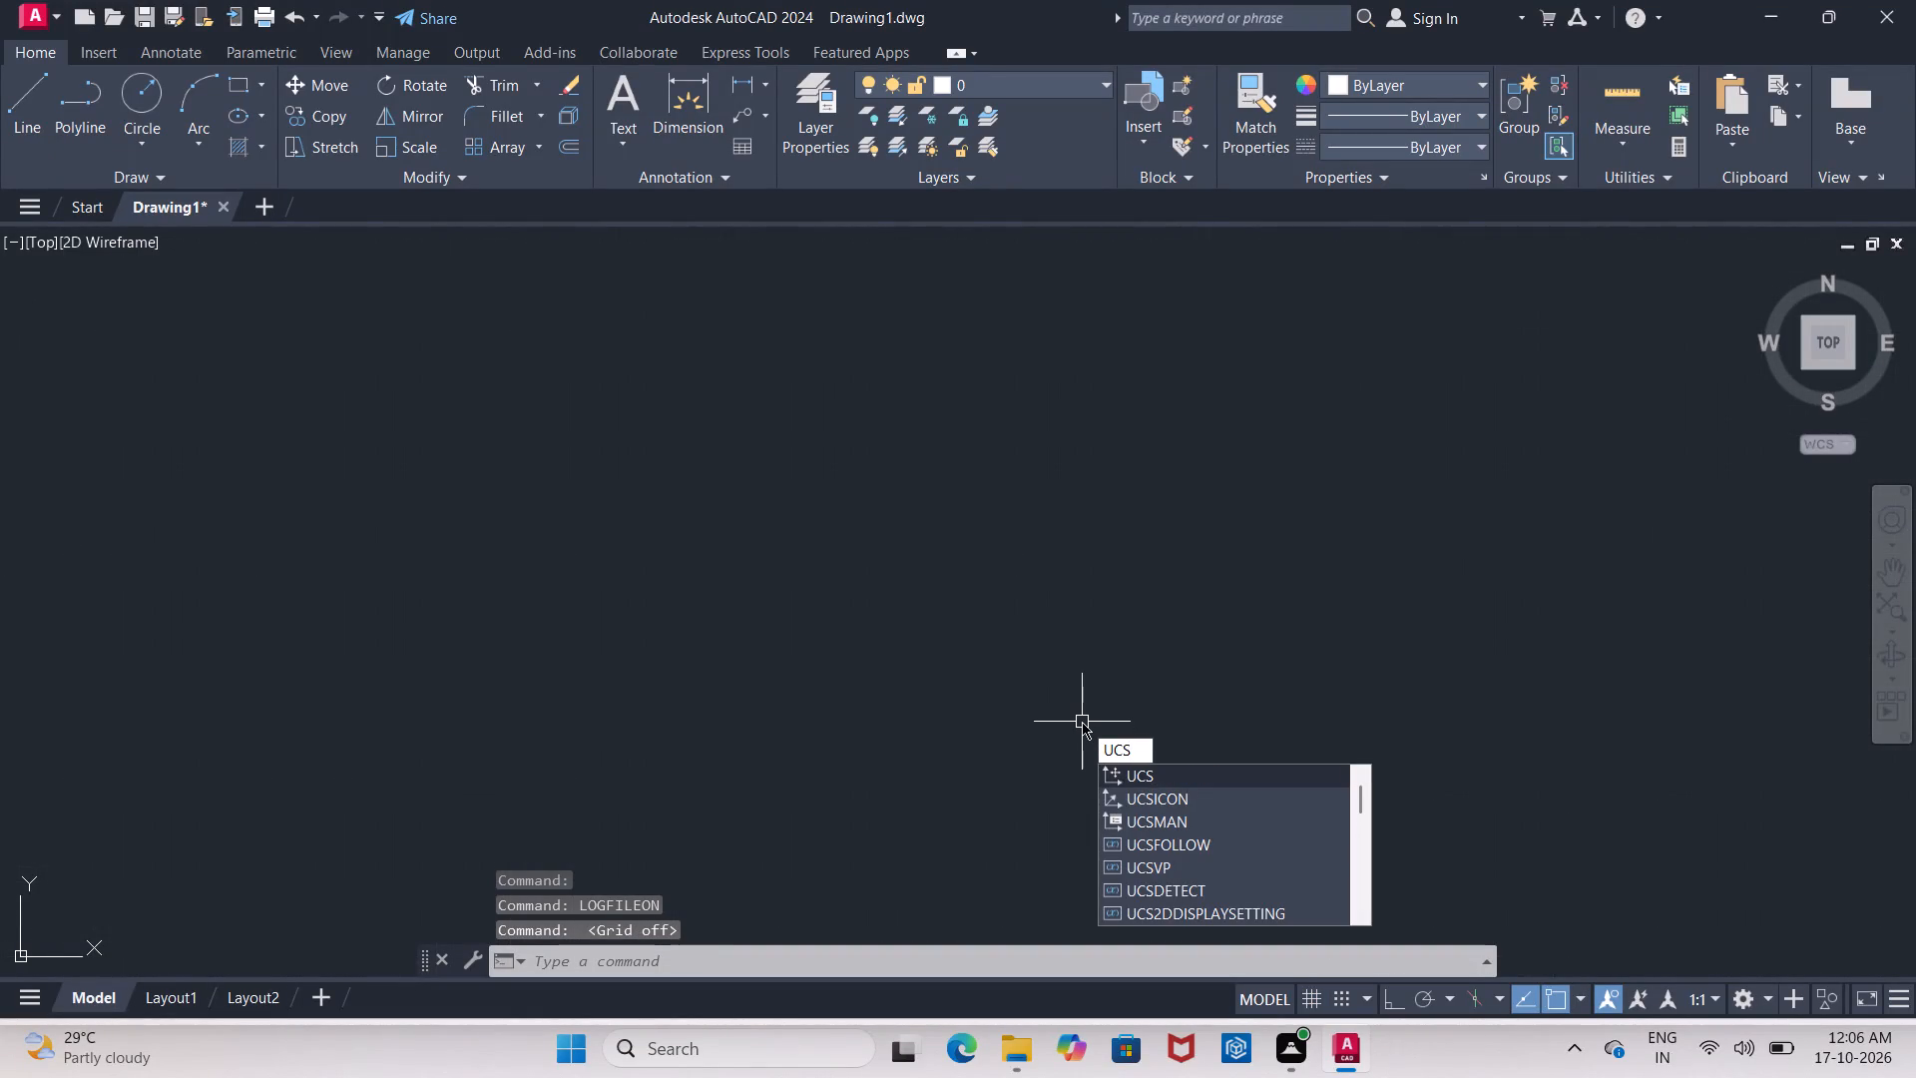
key("Down")
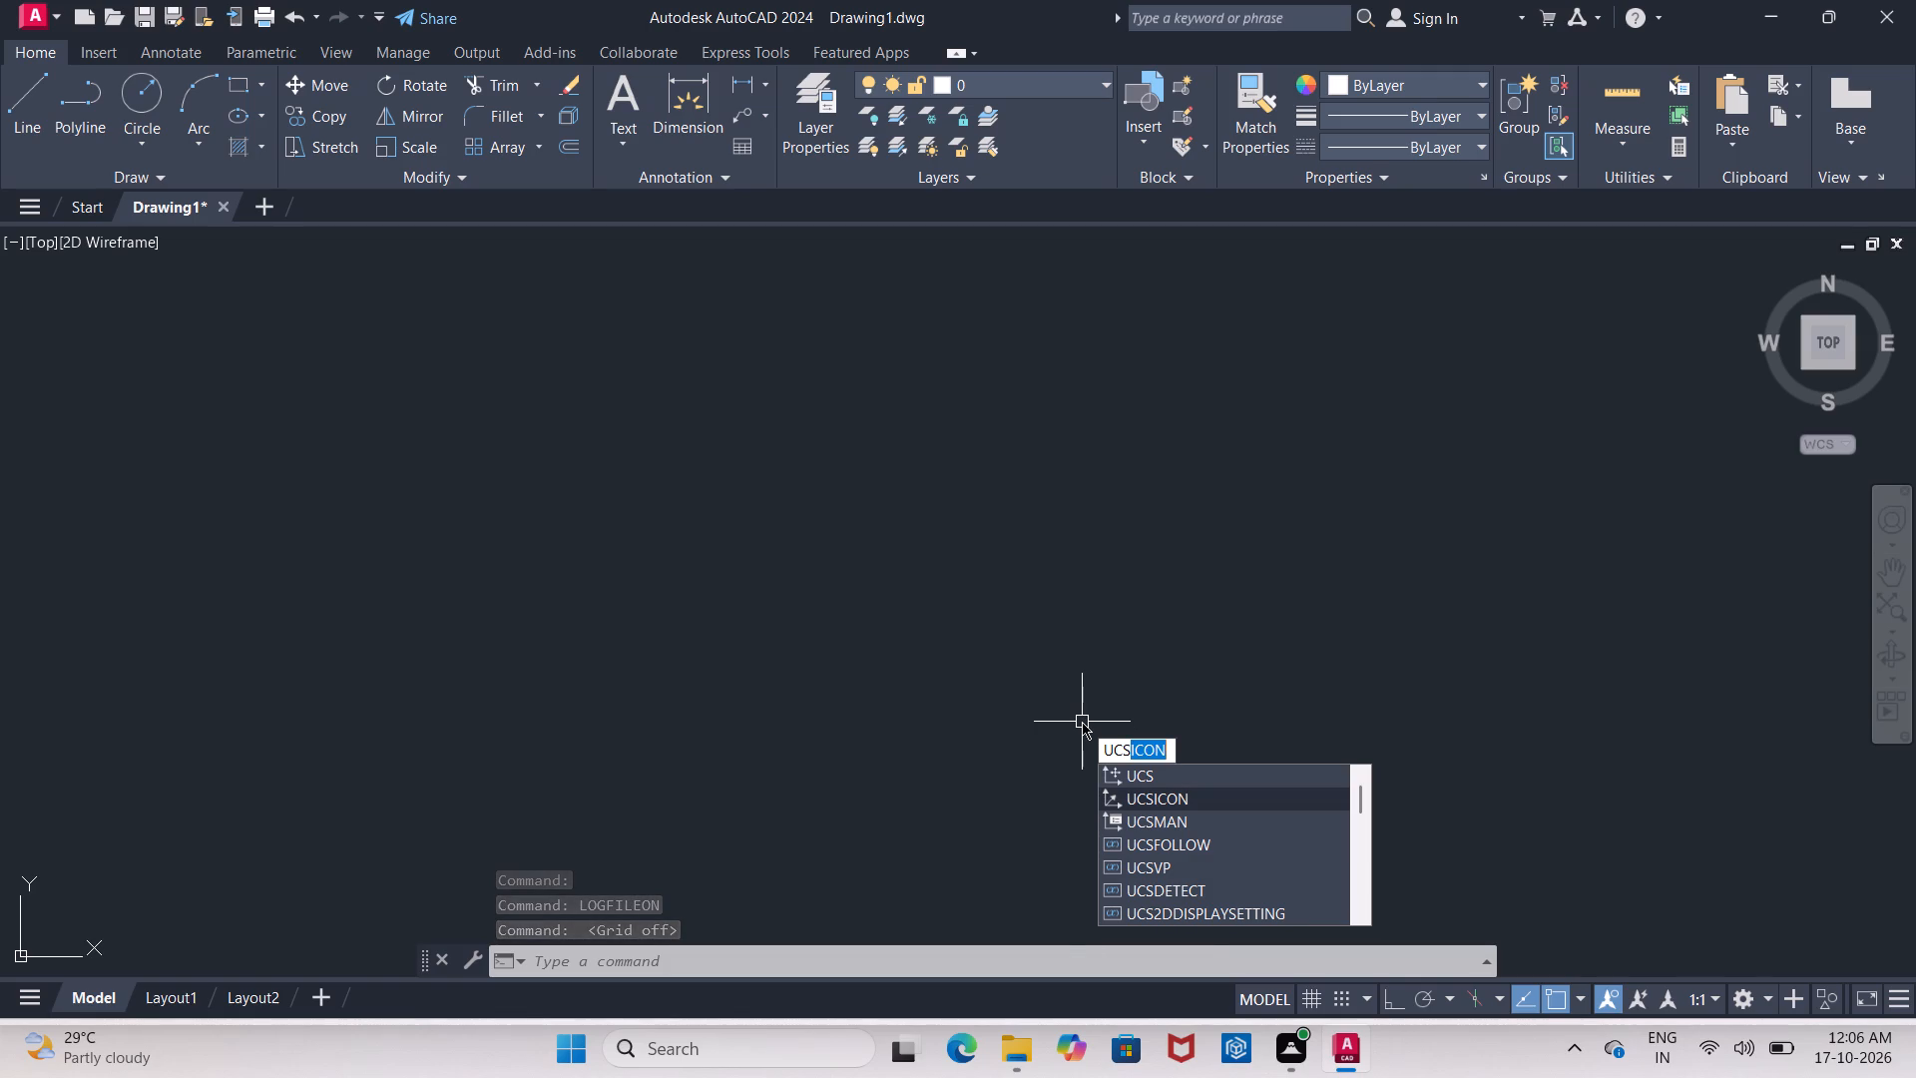
key("Return")
key("Down")
key("Return")
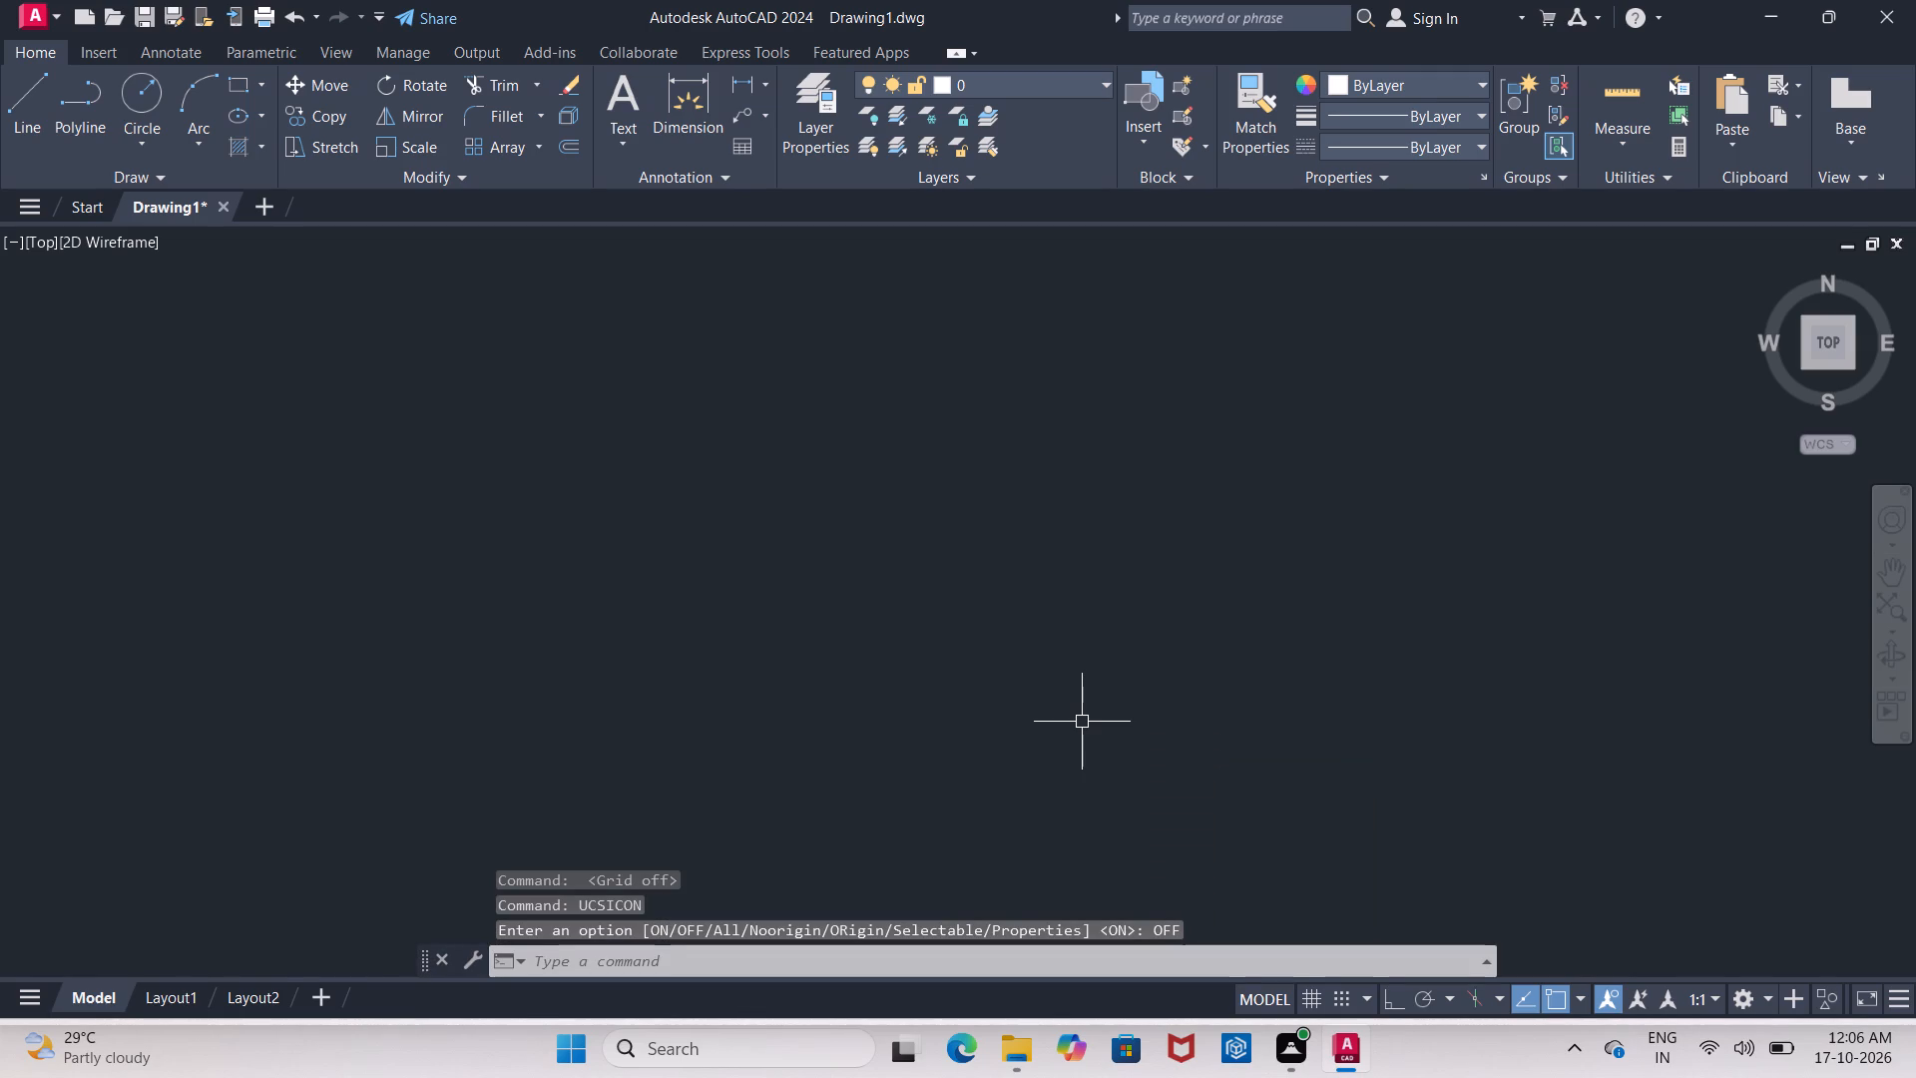
Turn on Ortho mode and try to draw a horizontal line 20' long.
key("l")
key("Return")
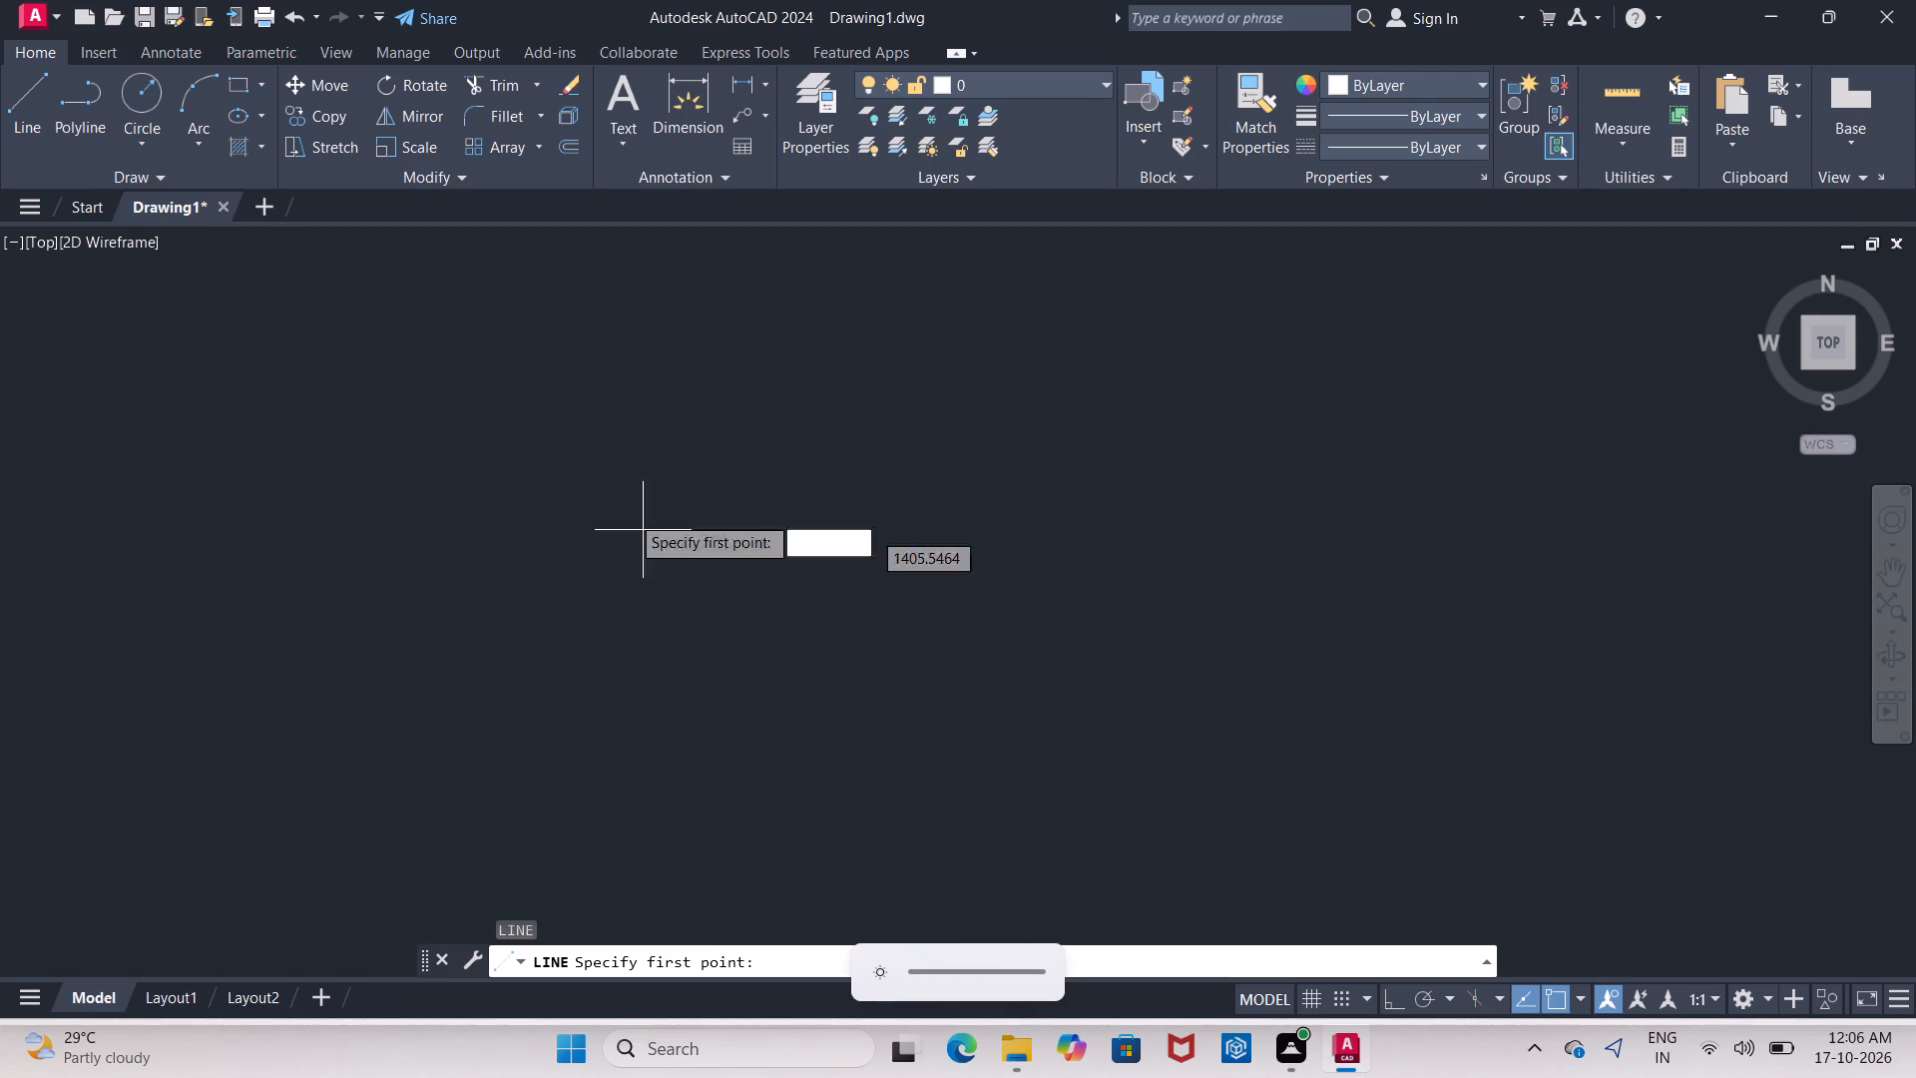
left_click(576, 351)
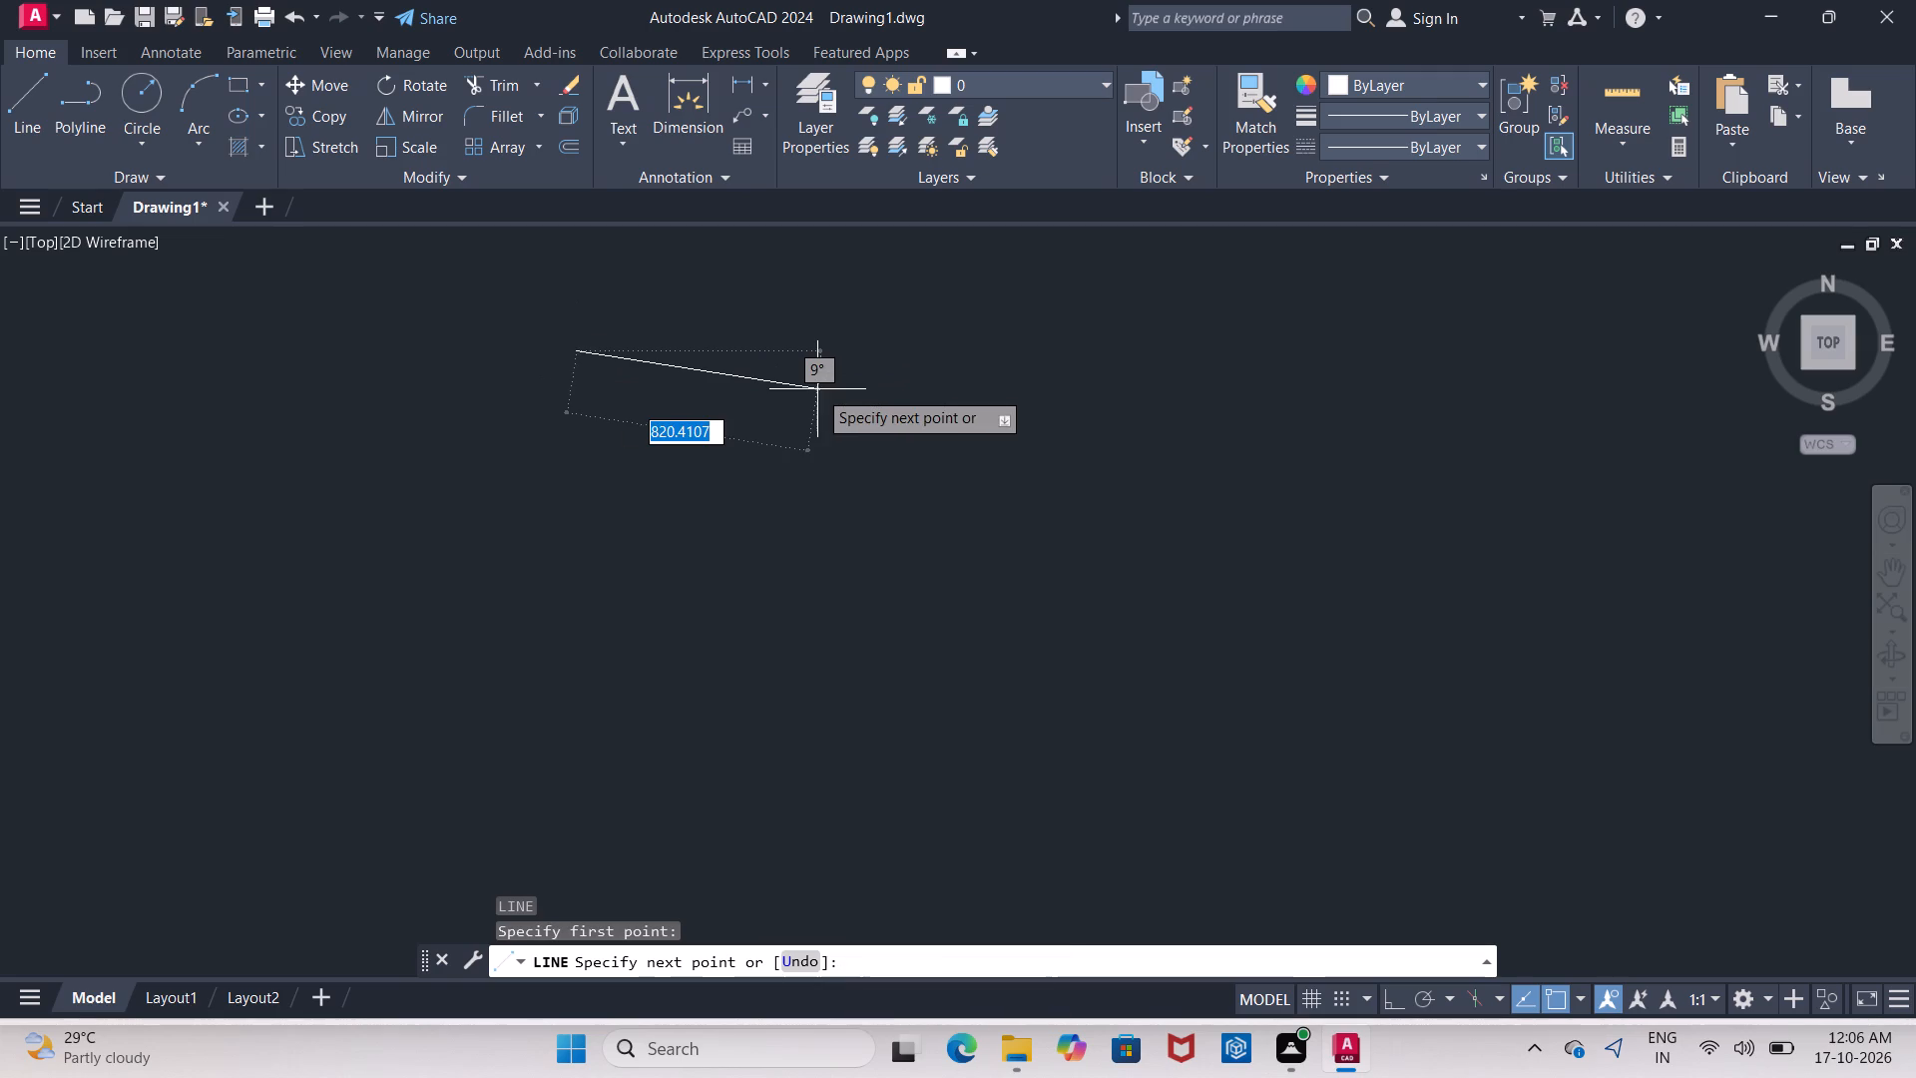
left_click(1385, 1006)
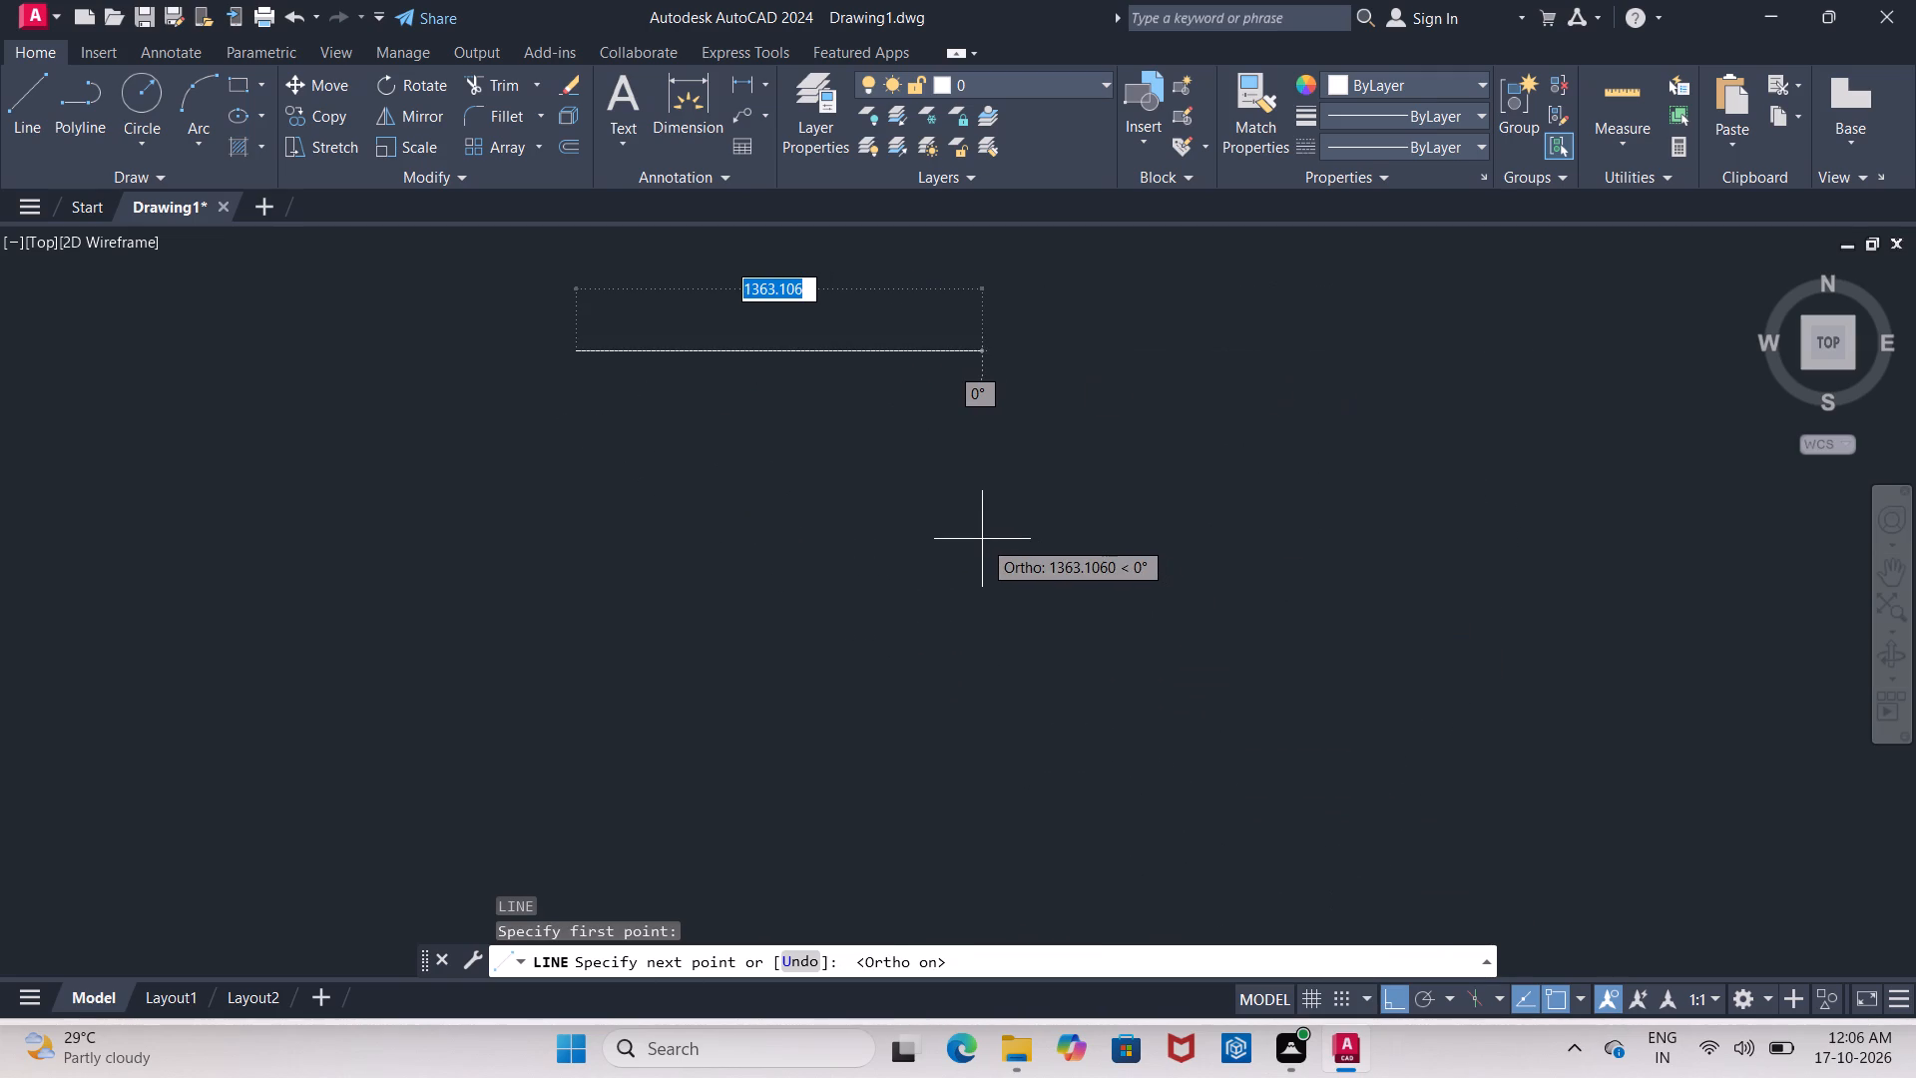
type("20")
key("apostrophe")
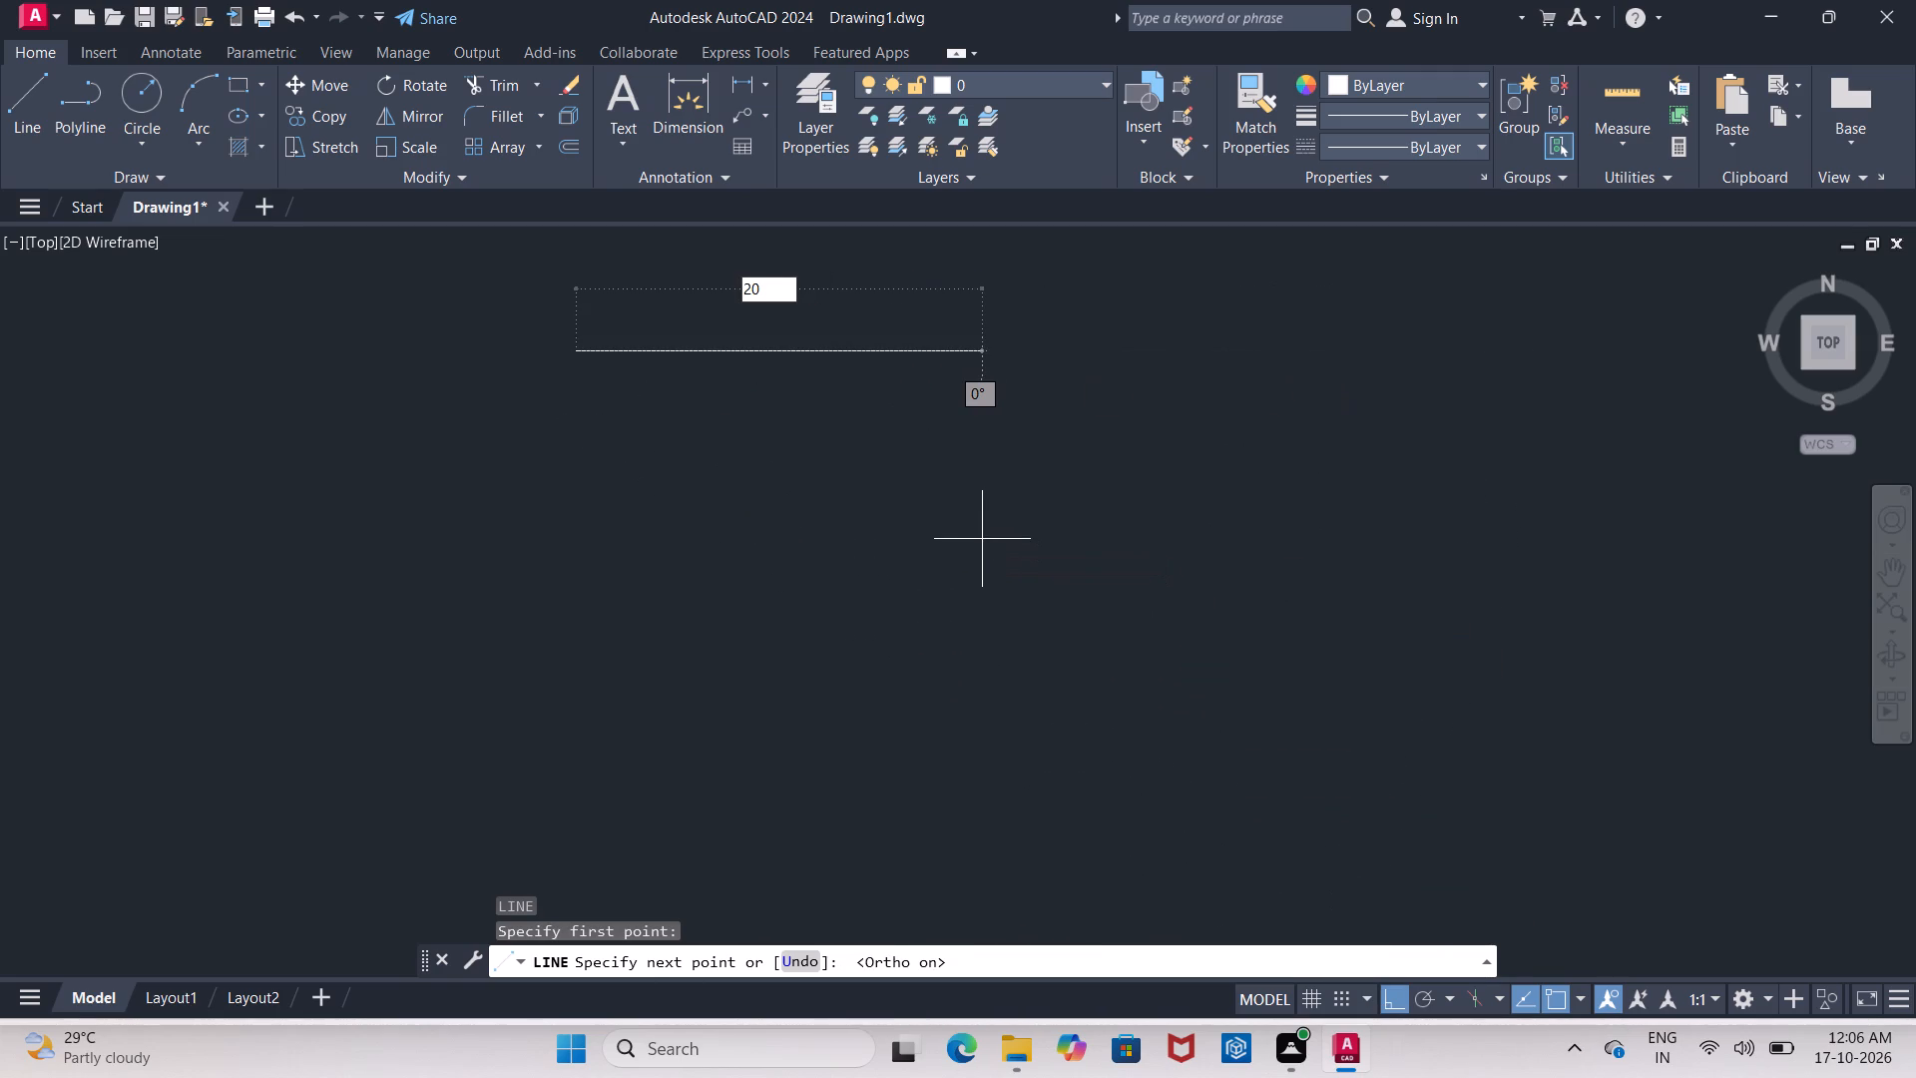
key("0")
key("BackSpace")
key("Return")
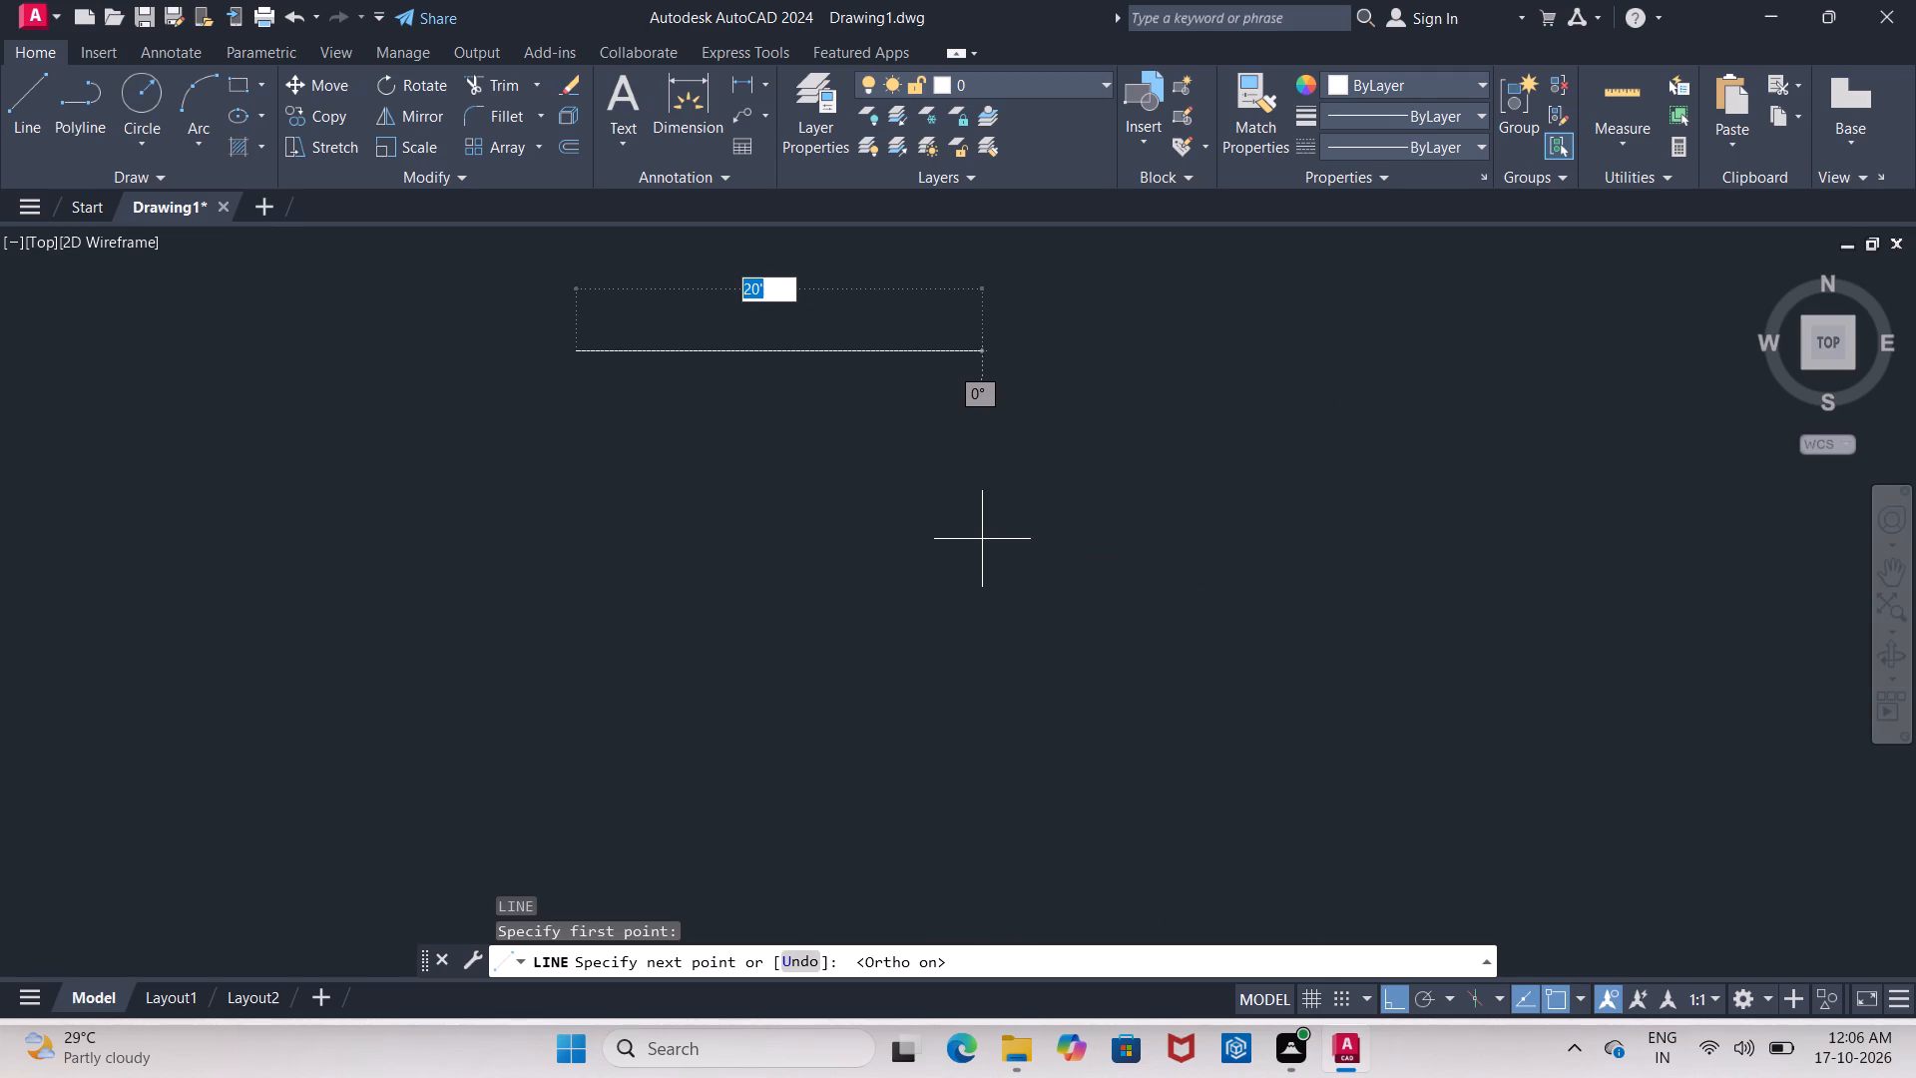
key("Escape")
key("Escape")
key("Escape")
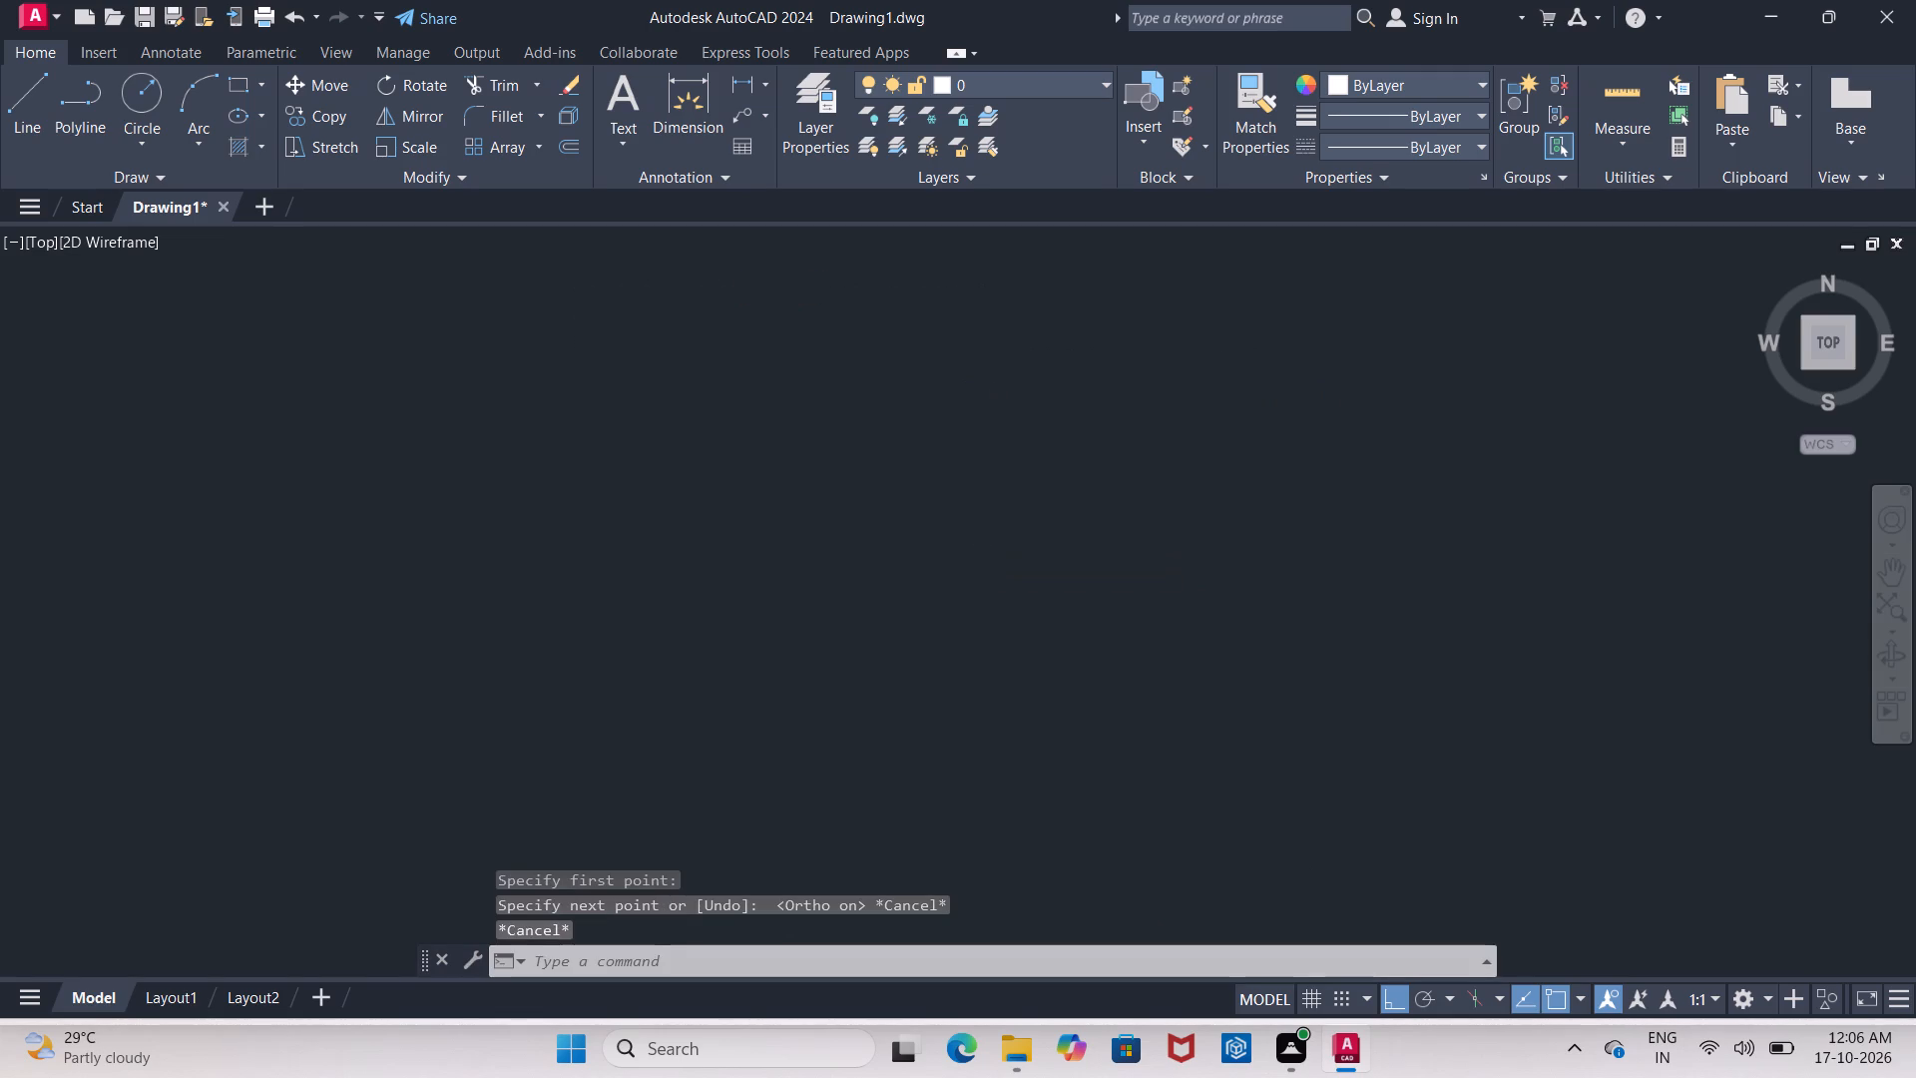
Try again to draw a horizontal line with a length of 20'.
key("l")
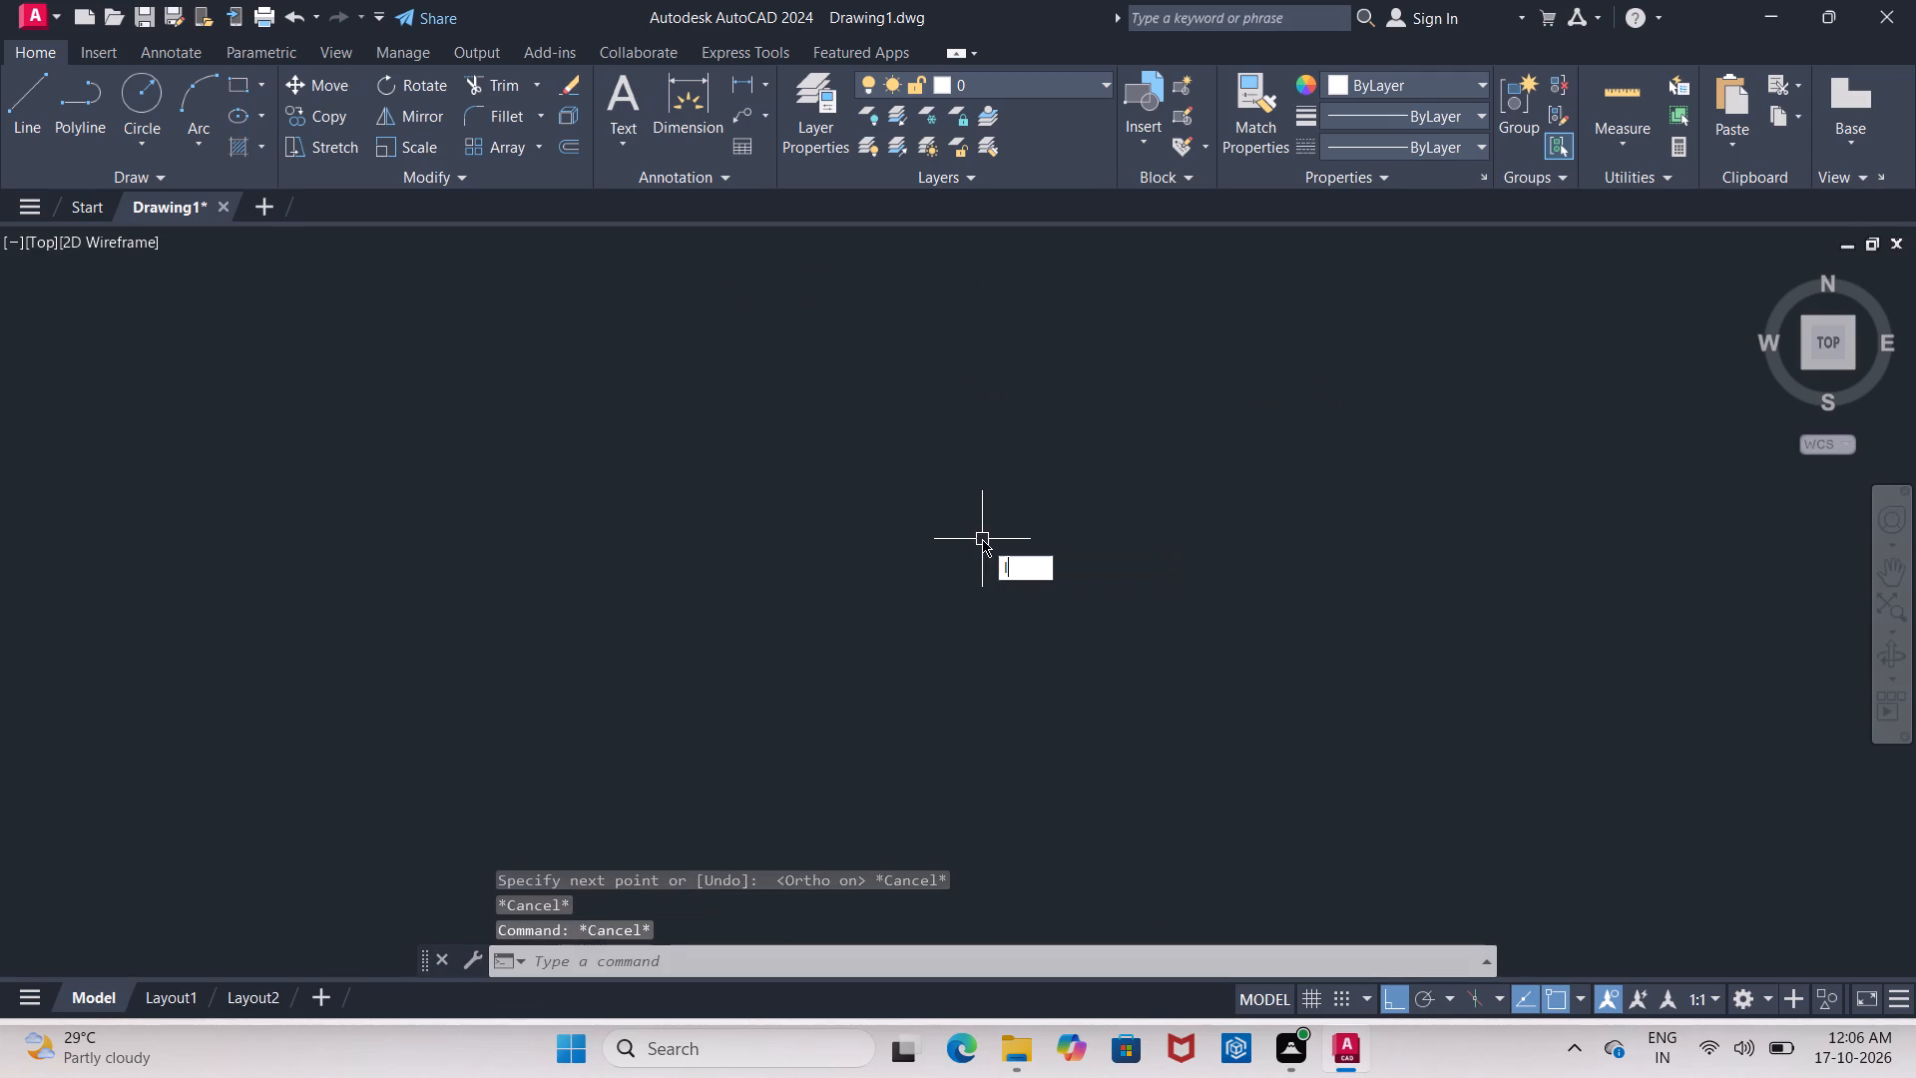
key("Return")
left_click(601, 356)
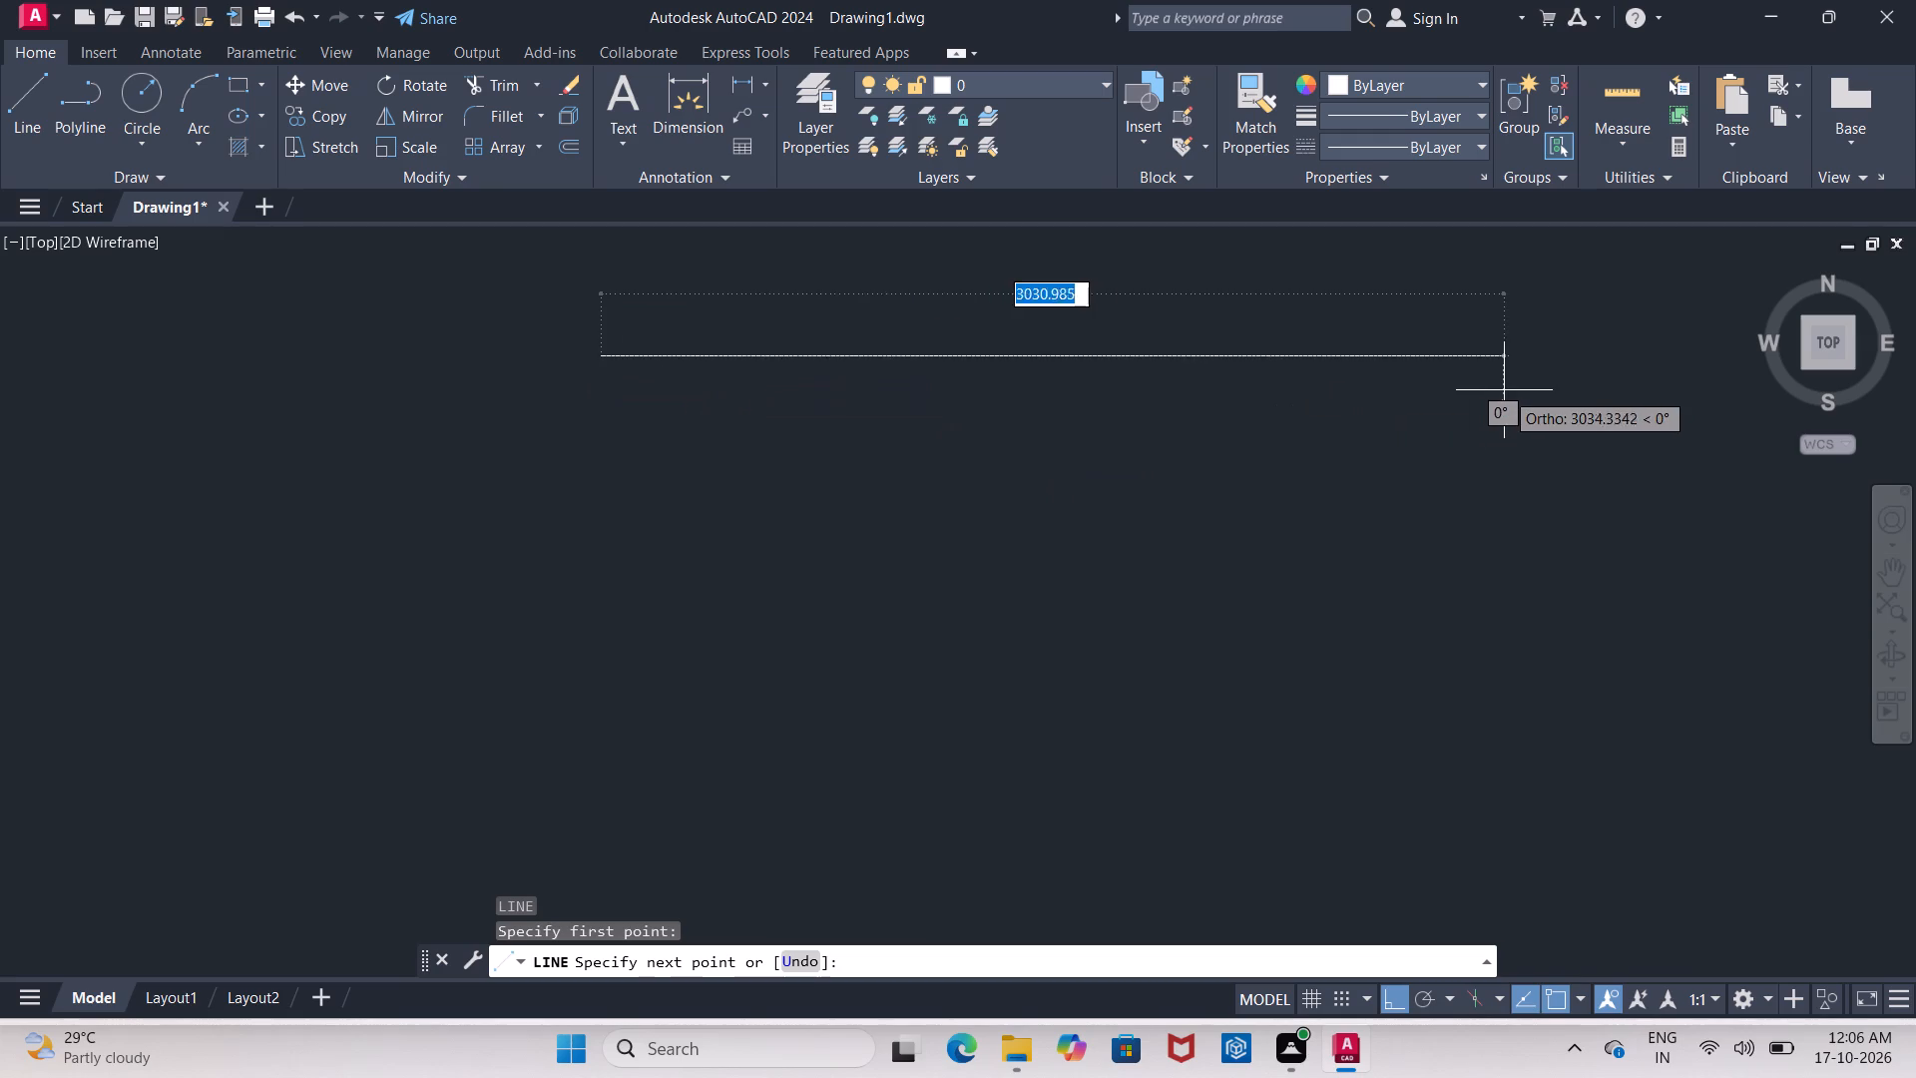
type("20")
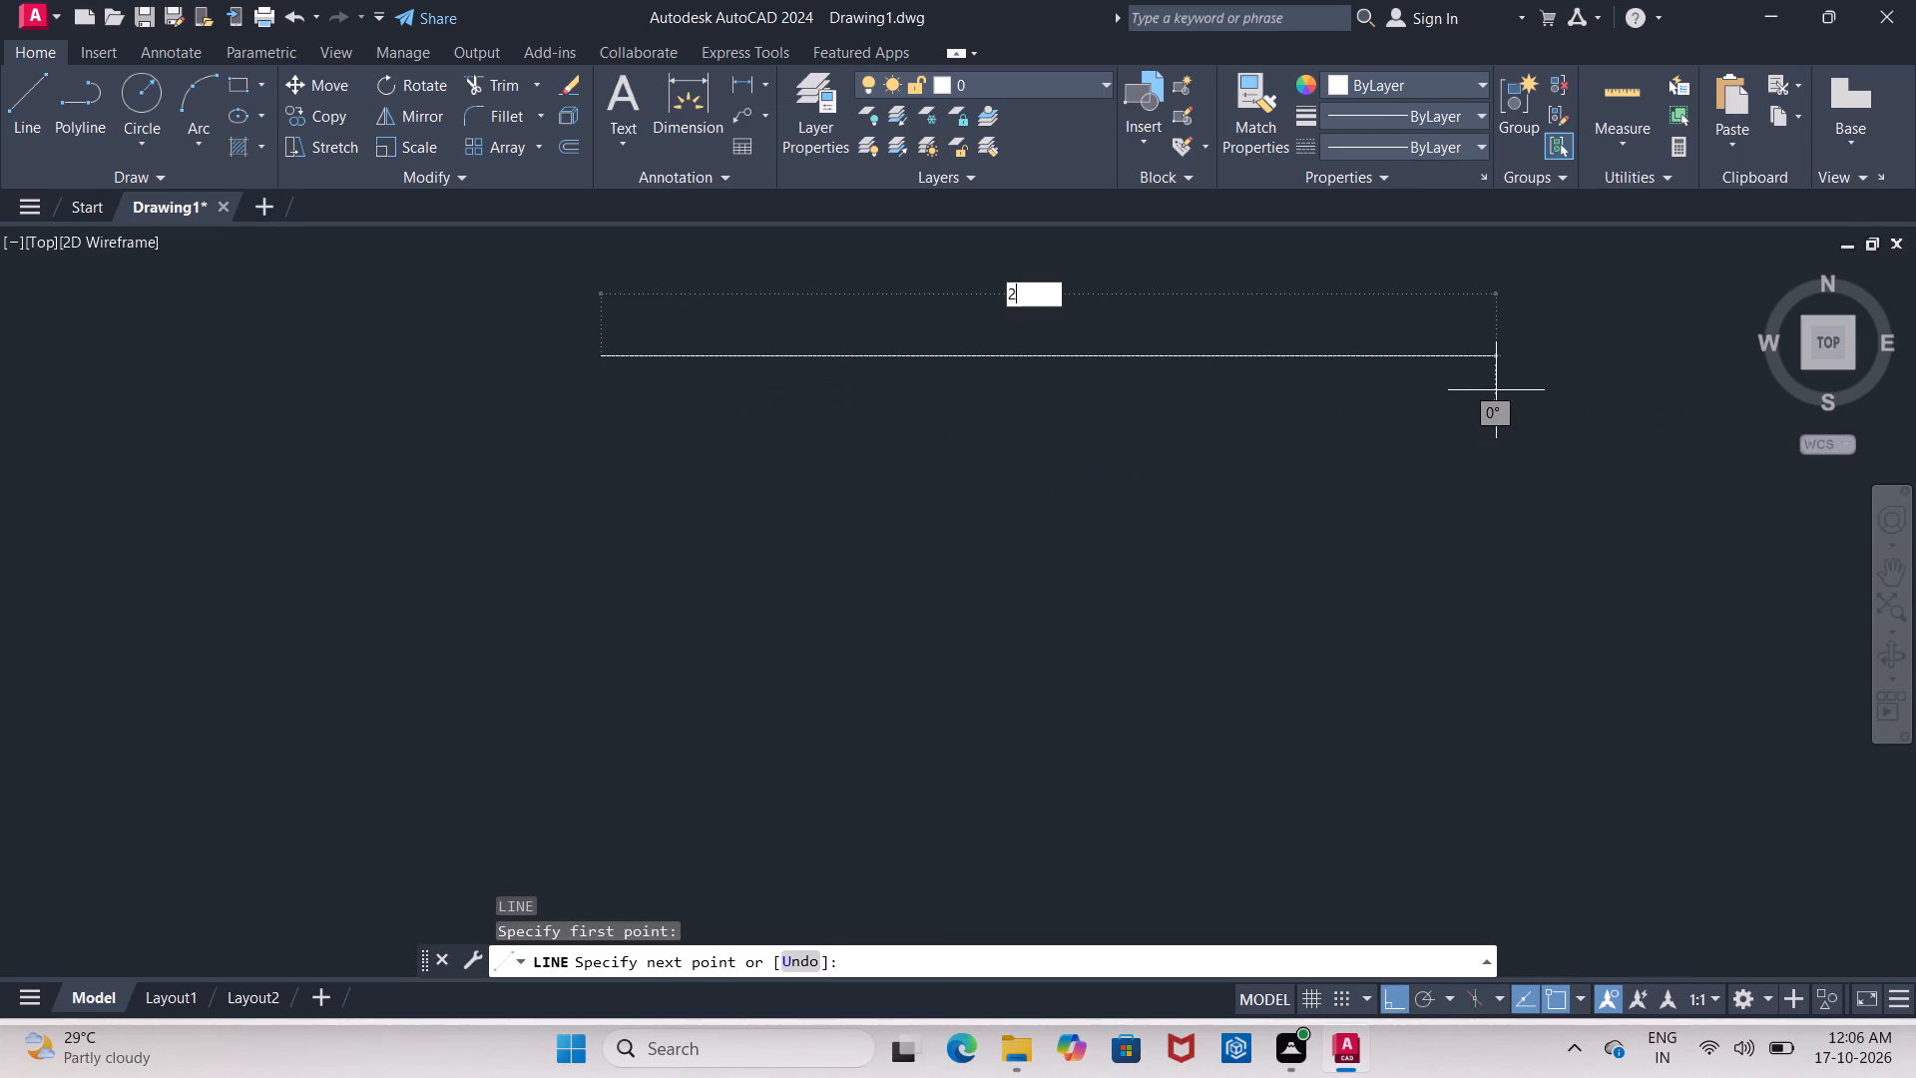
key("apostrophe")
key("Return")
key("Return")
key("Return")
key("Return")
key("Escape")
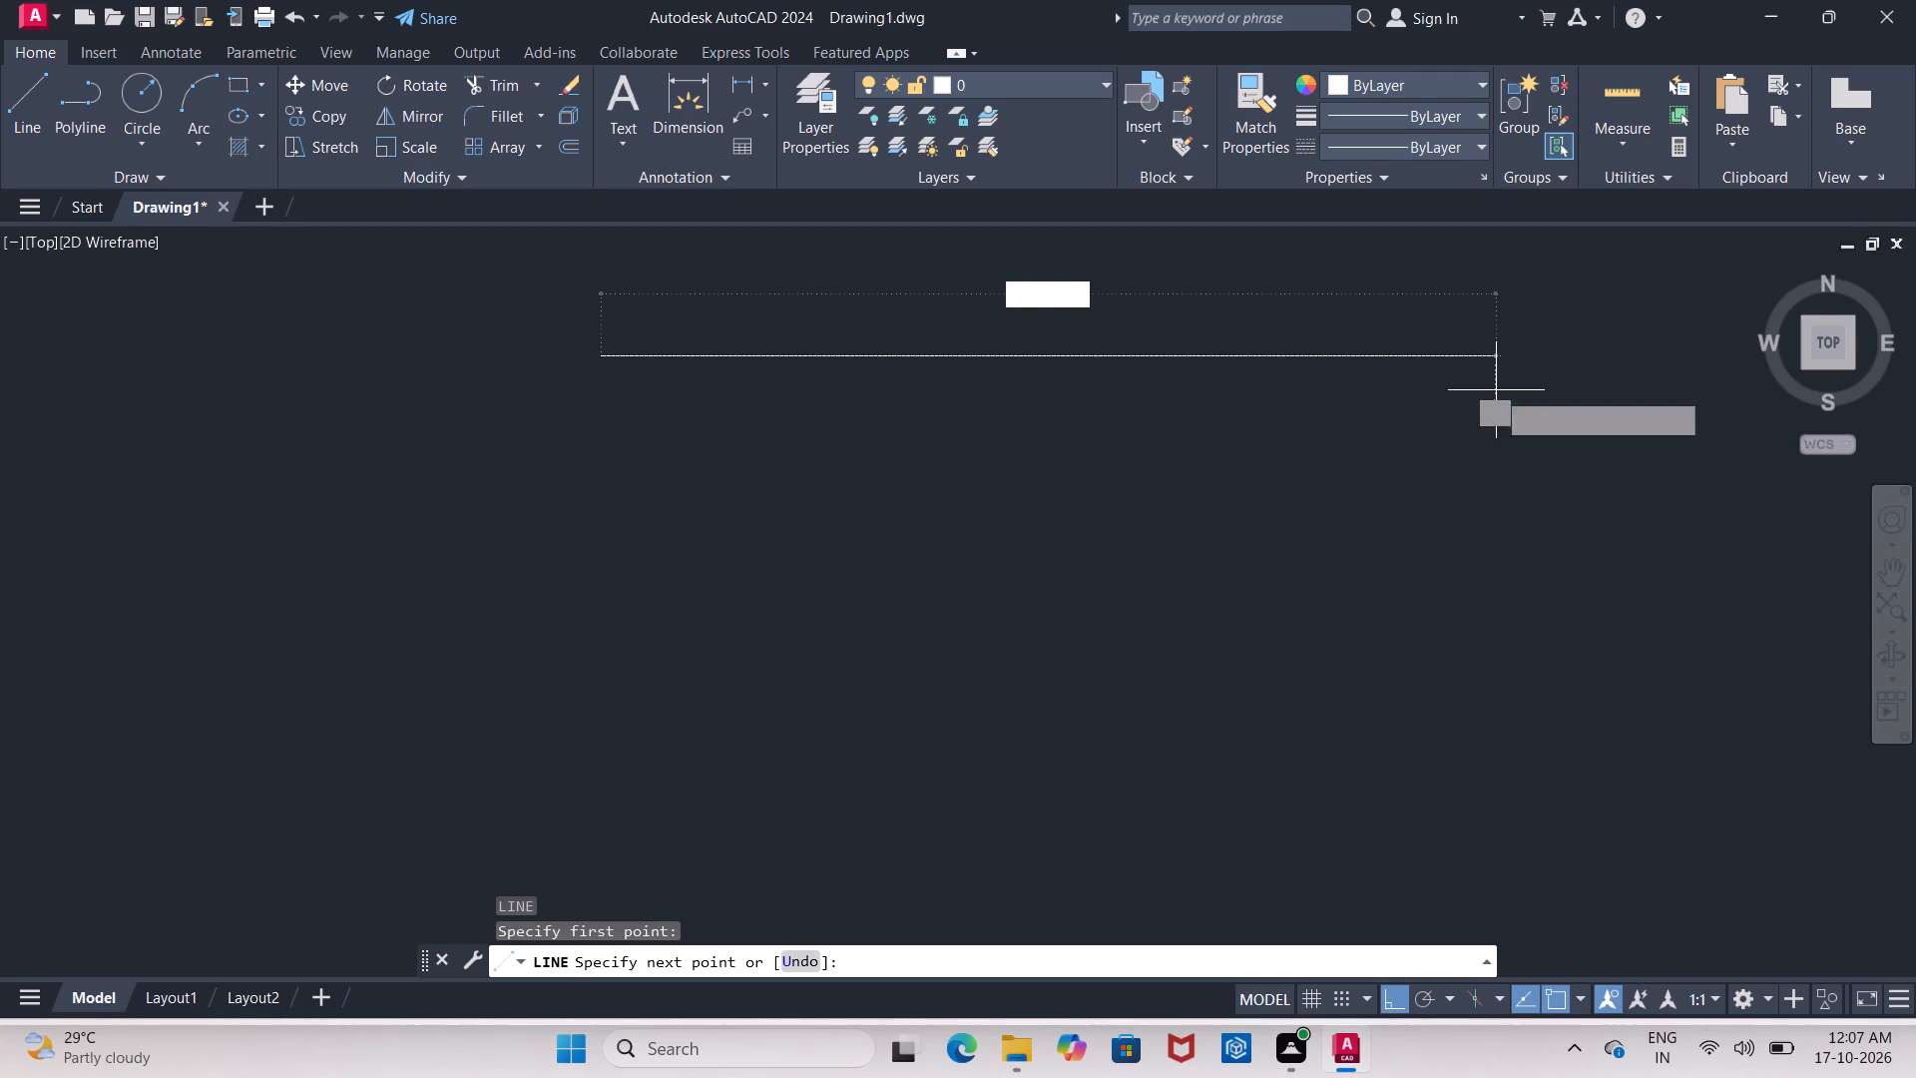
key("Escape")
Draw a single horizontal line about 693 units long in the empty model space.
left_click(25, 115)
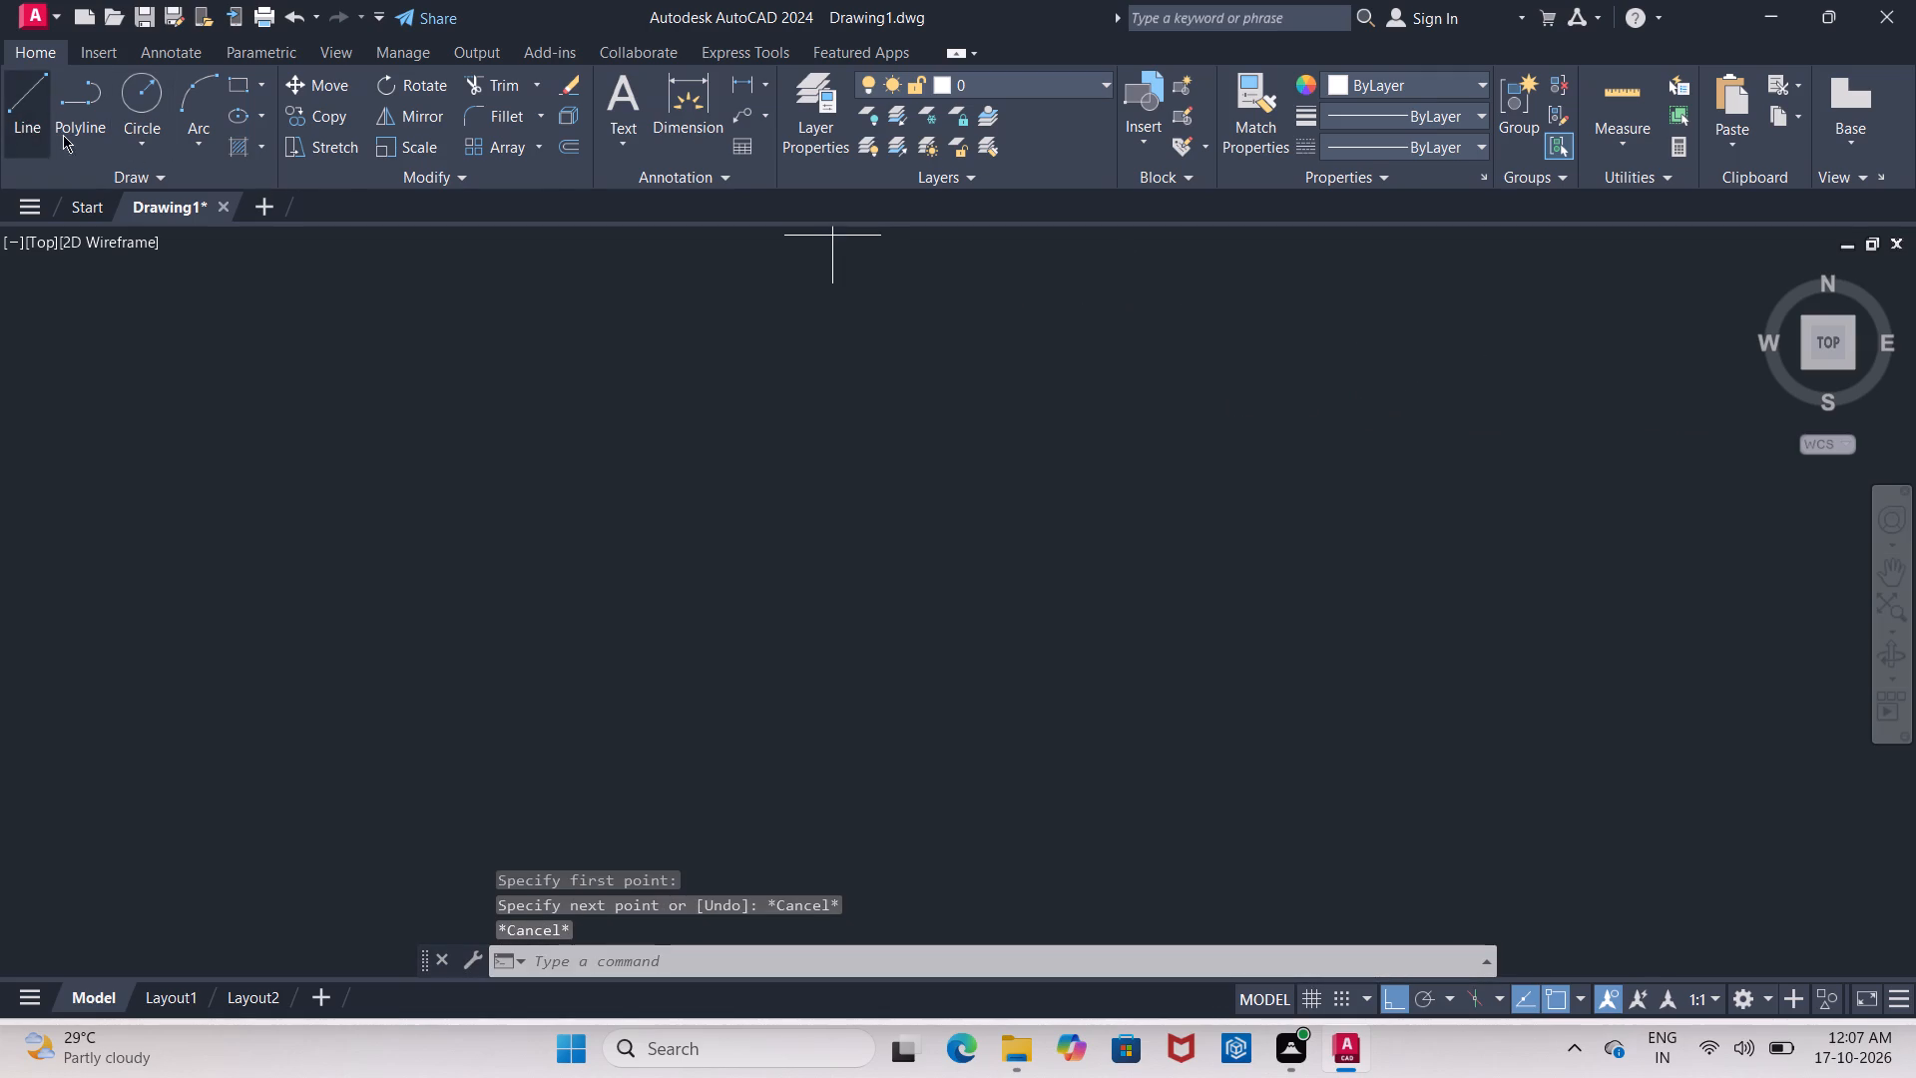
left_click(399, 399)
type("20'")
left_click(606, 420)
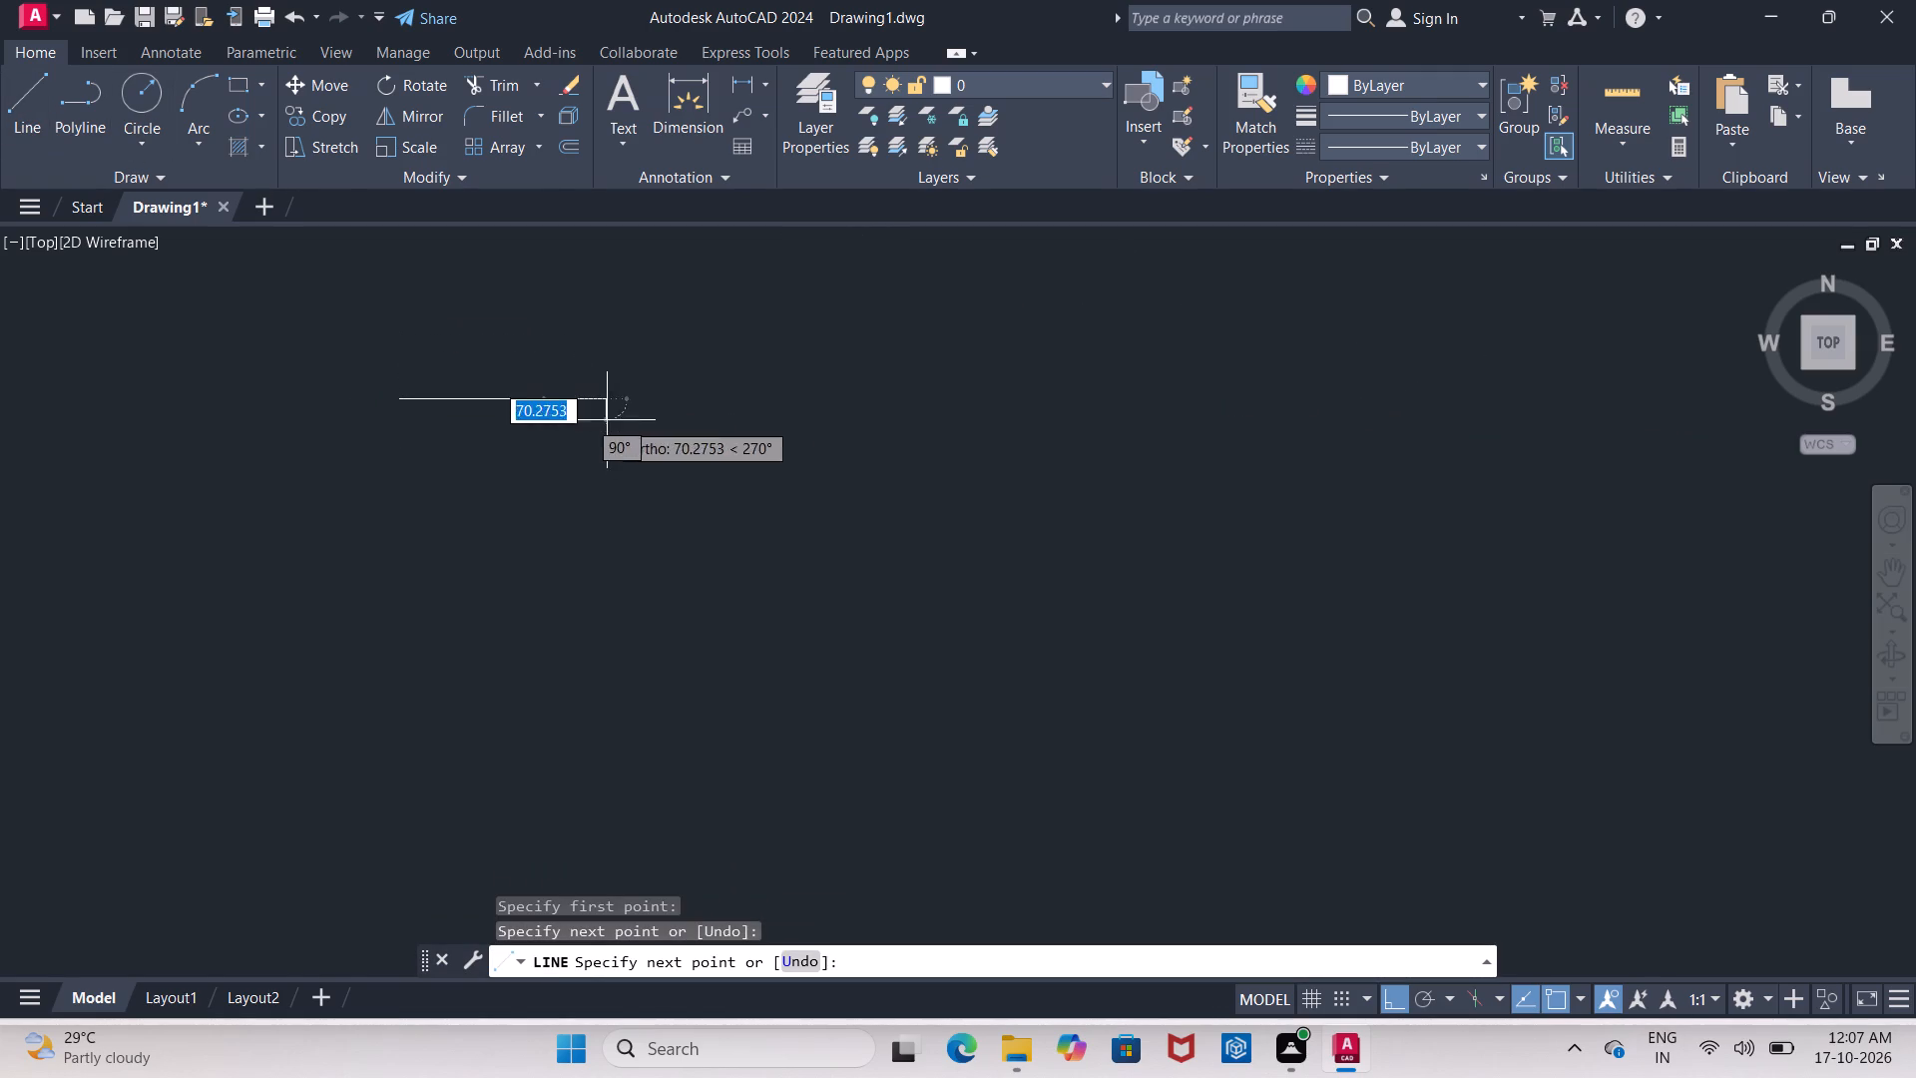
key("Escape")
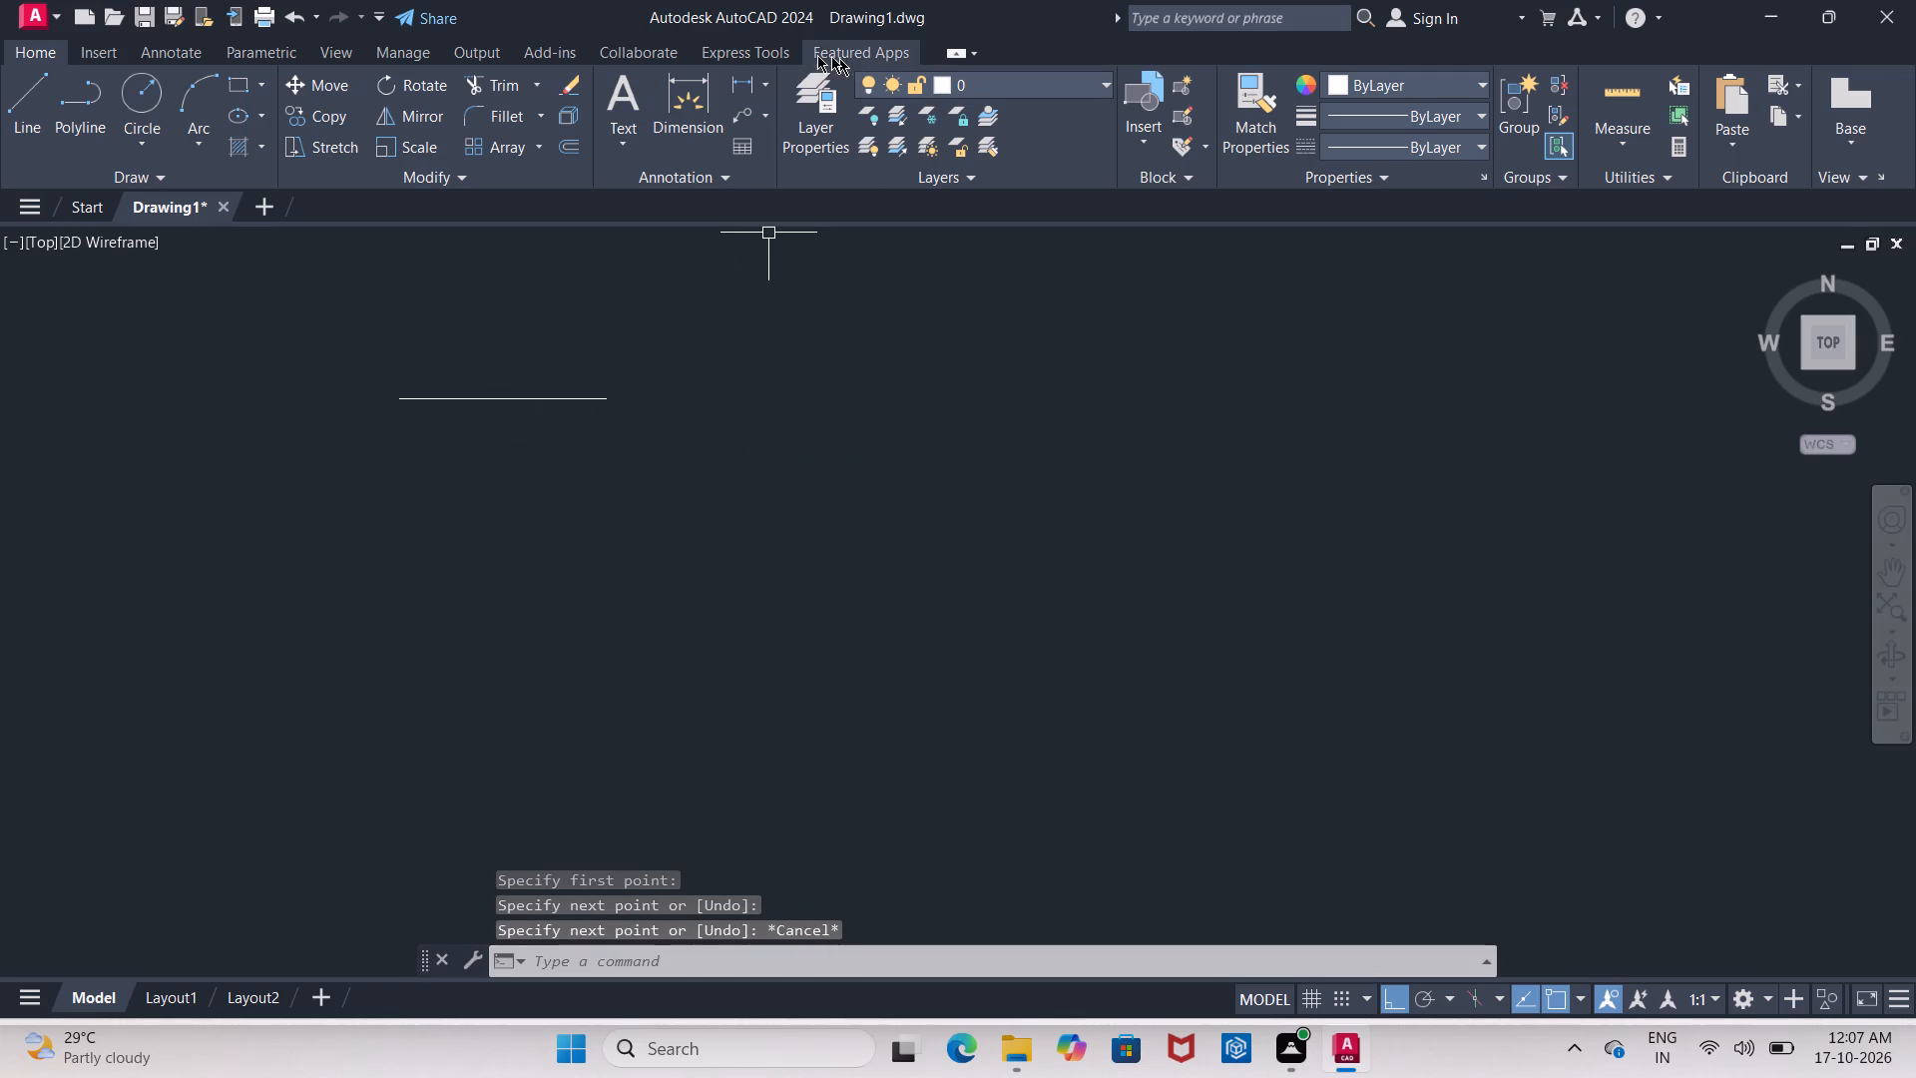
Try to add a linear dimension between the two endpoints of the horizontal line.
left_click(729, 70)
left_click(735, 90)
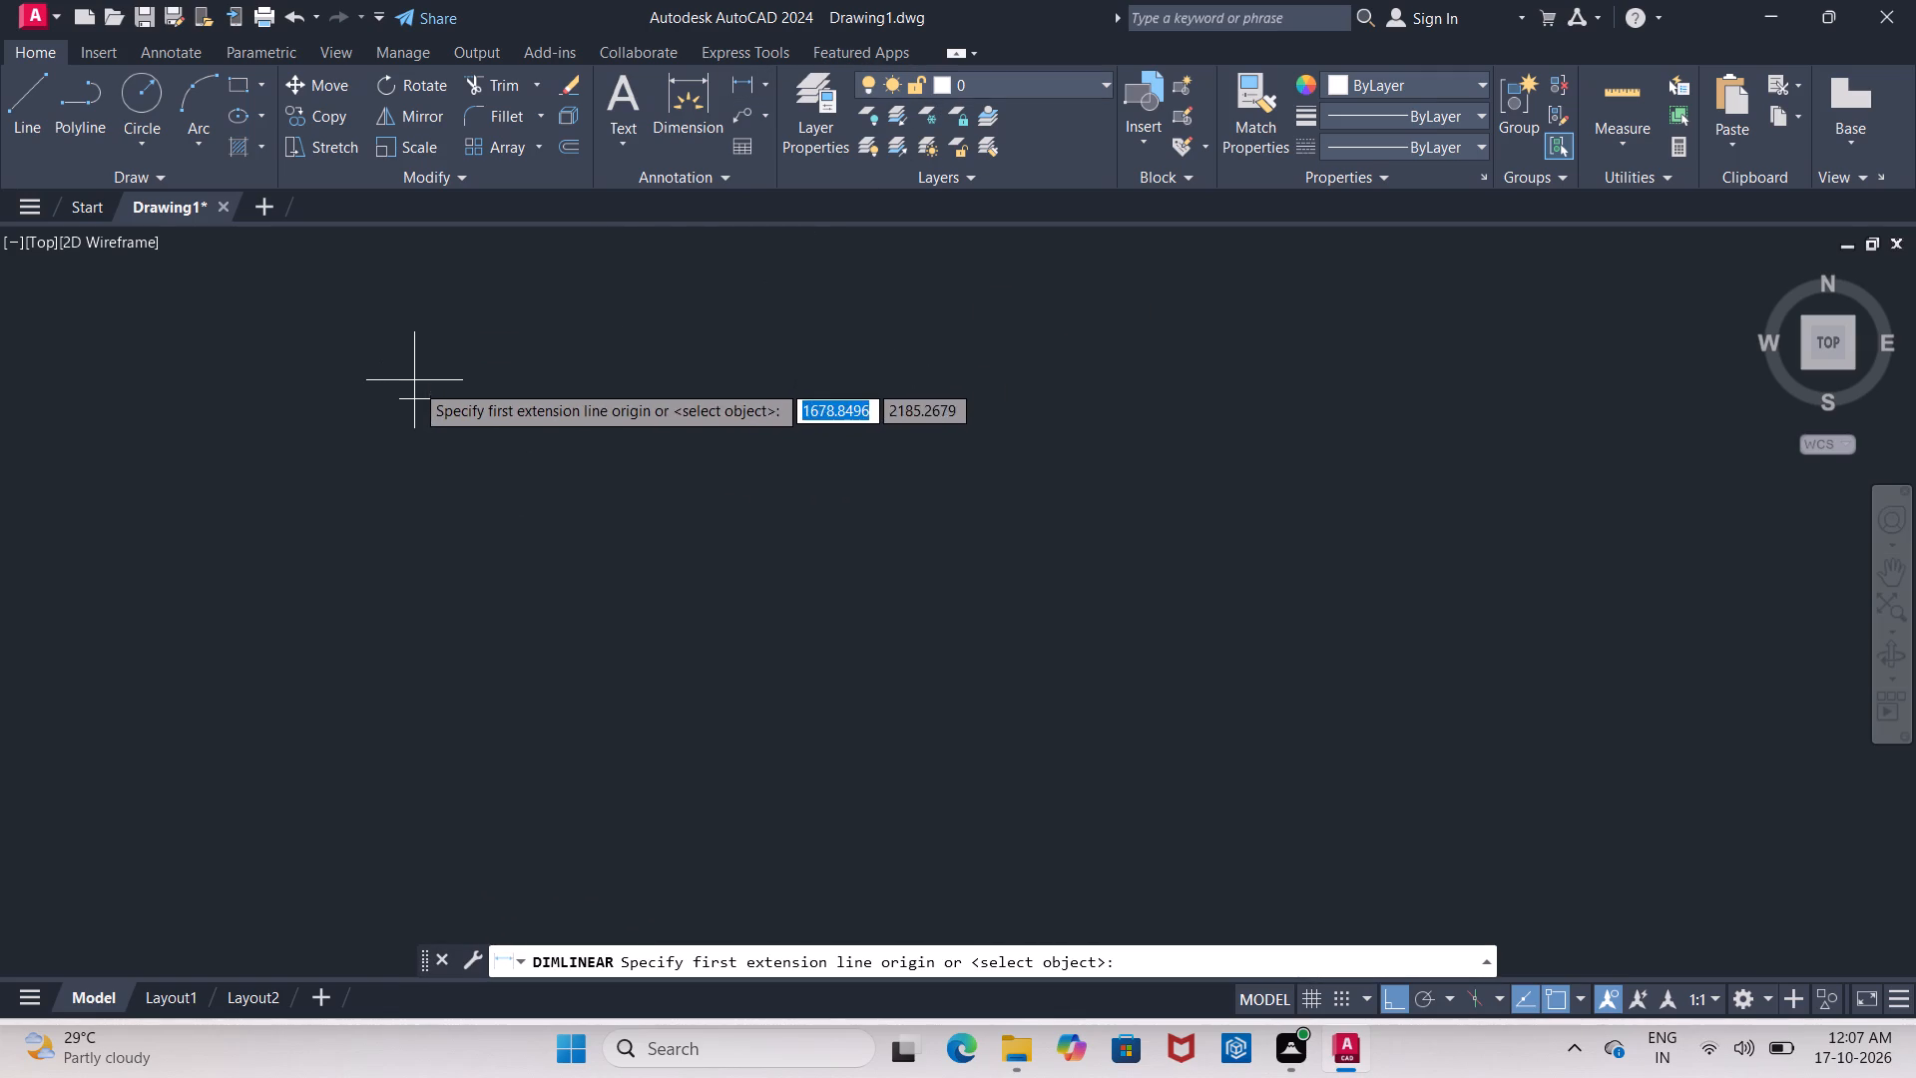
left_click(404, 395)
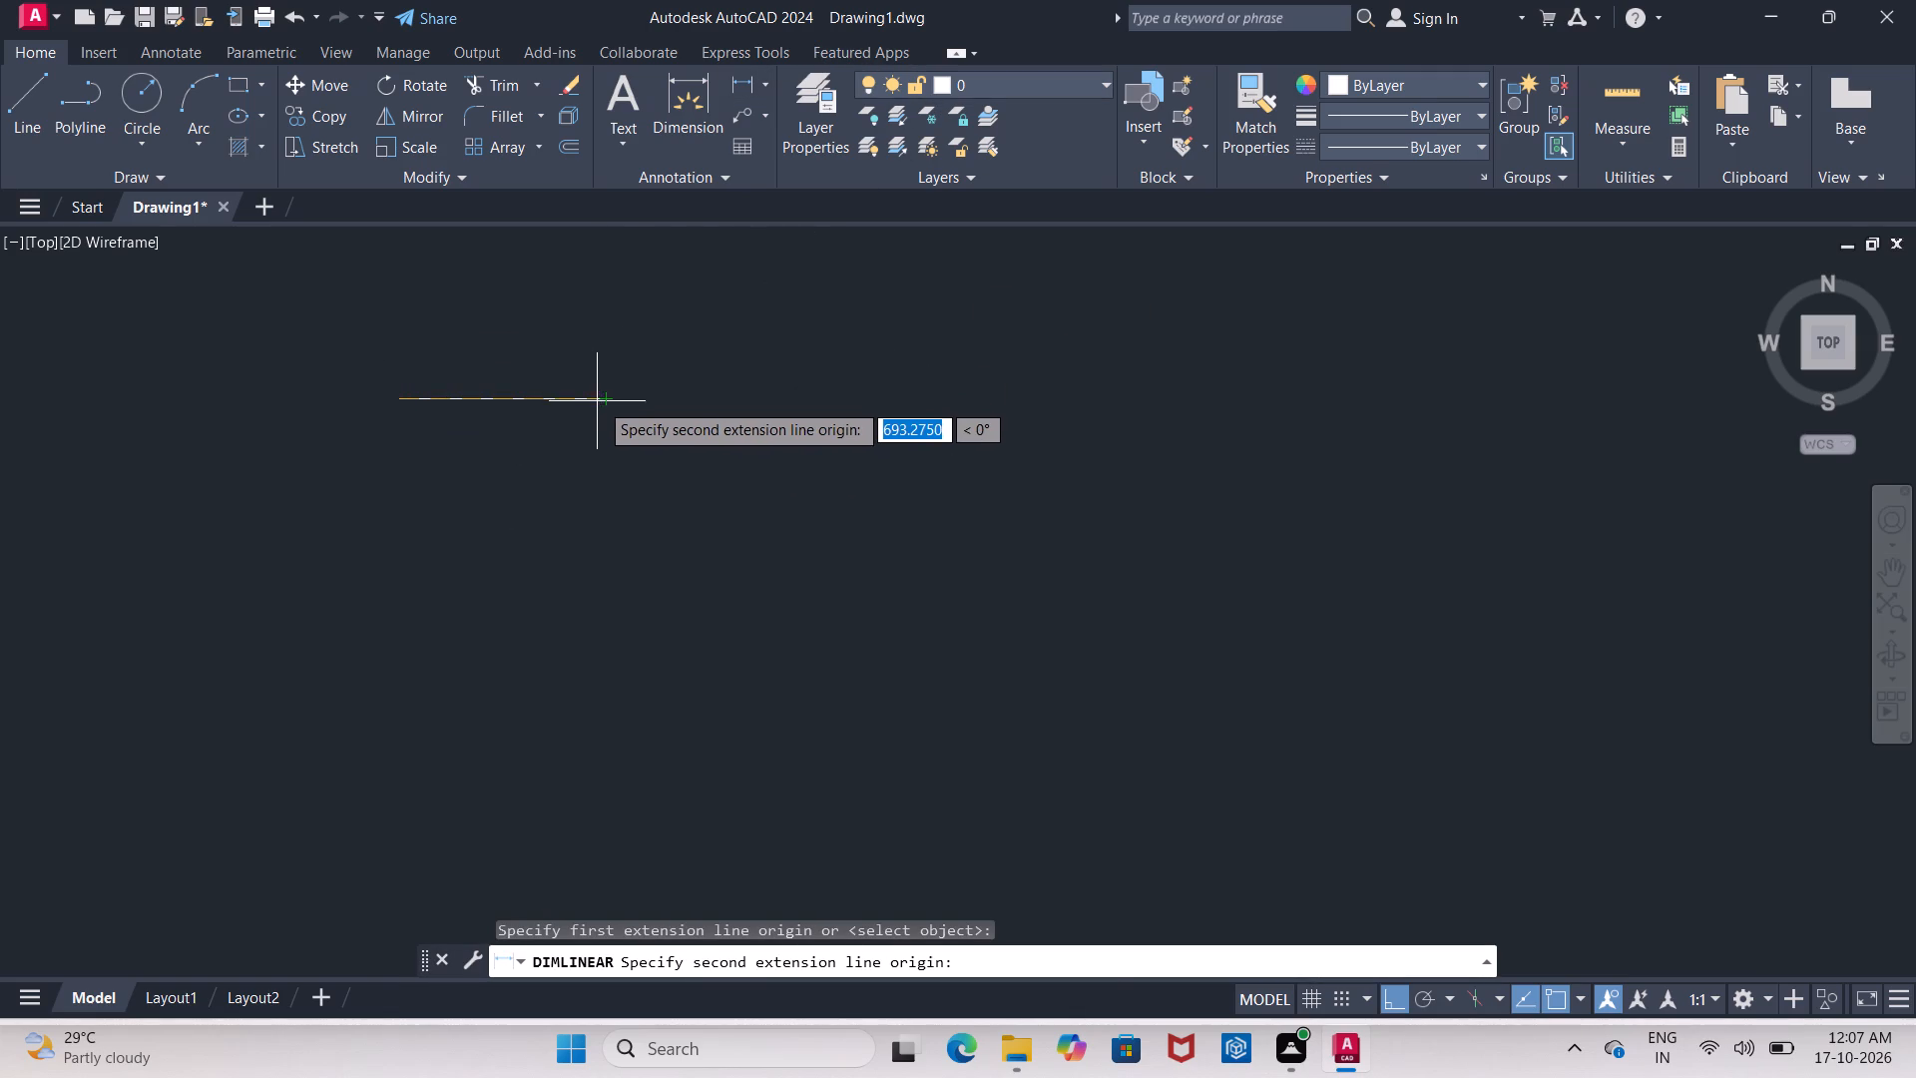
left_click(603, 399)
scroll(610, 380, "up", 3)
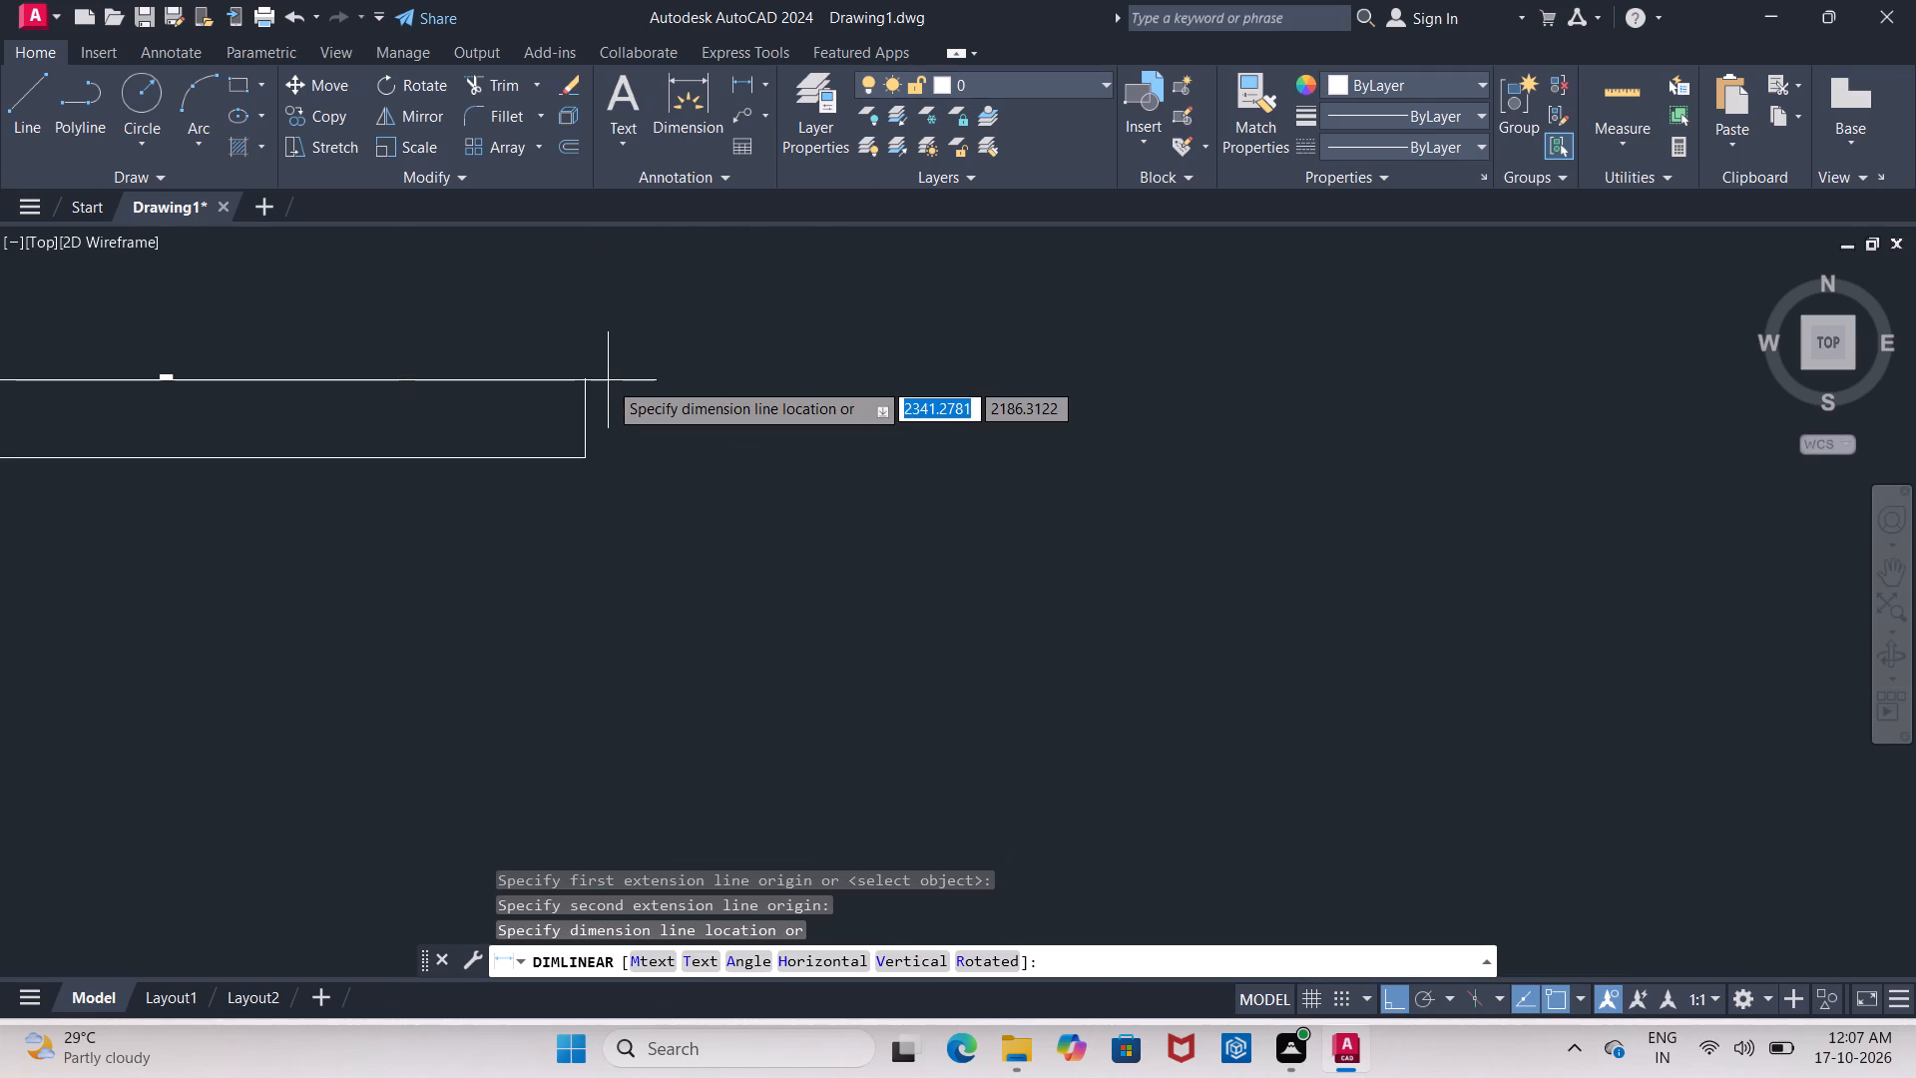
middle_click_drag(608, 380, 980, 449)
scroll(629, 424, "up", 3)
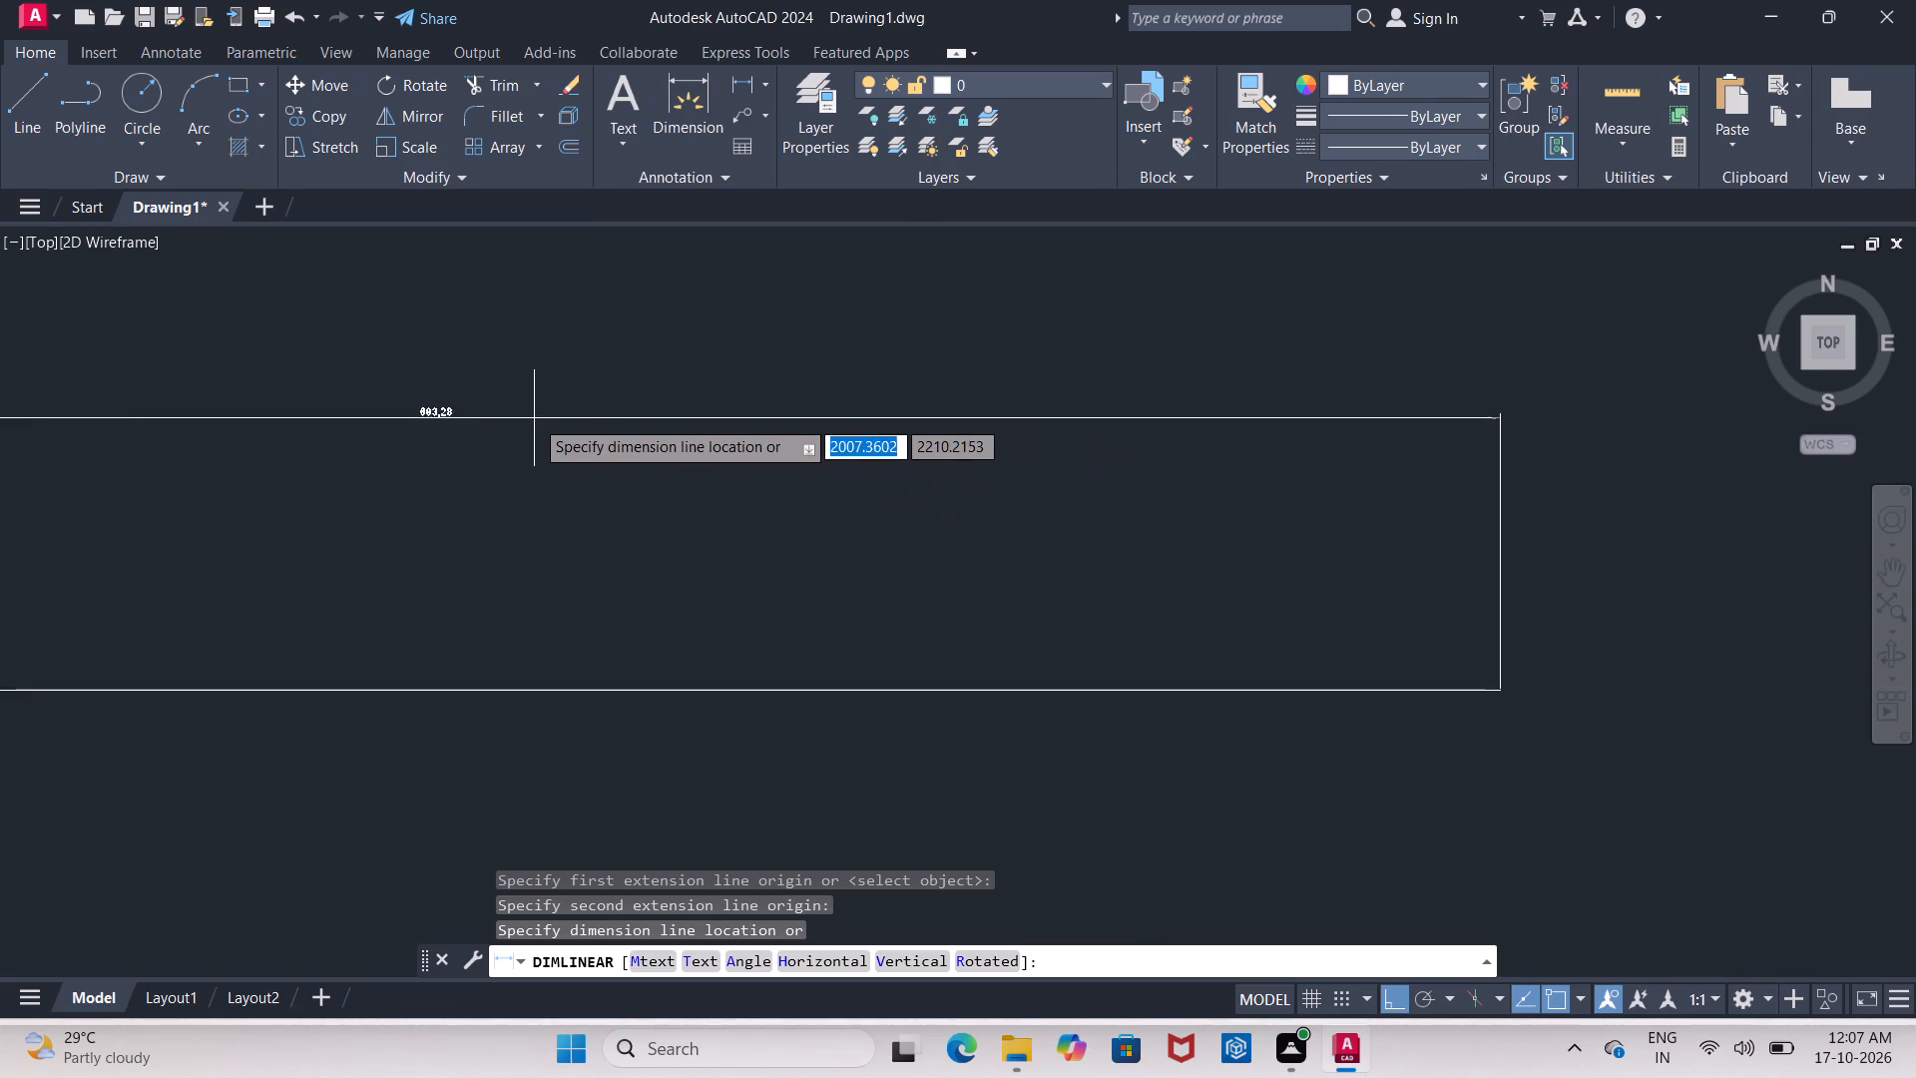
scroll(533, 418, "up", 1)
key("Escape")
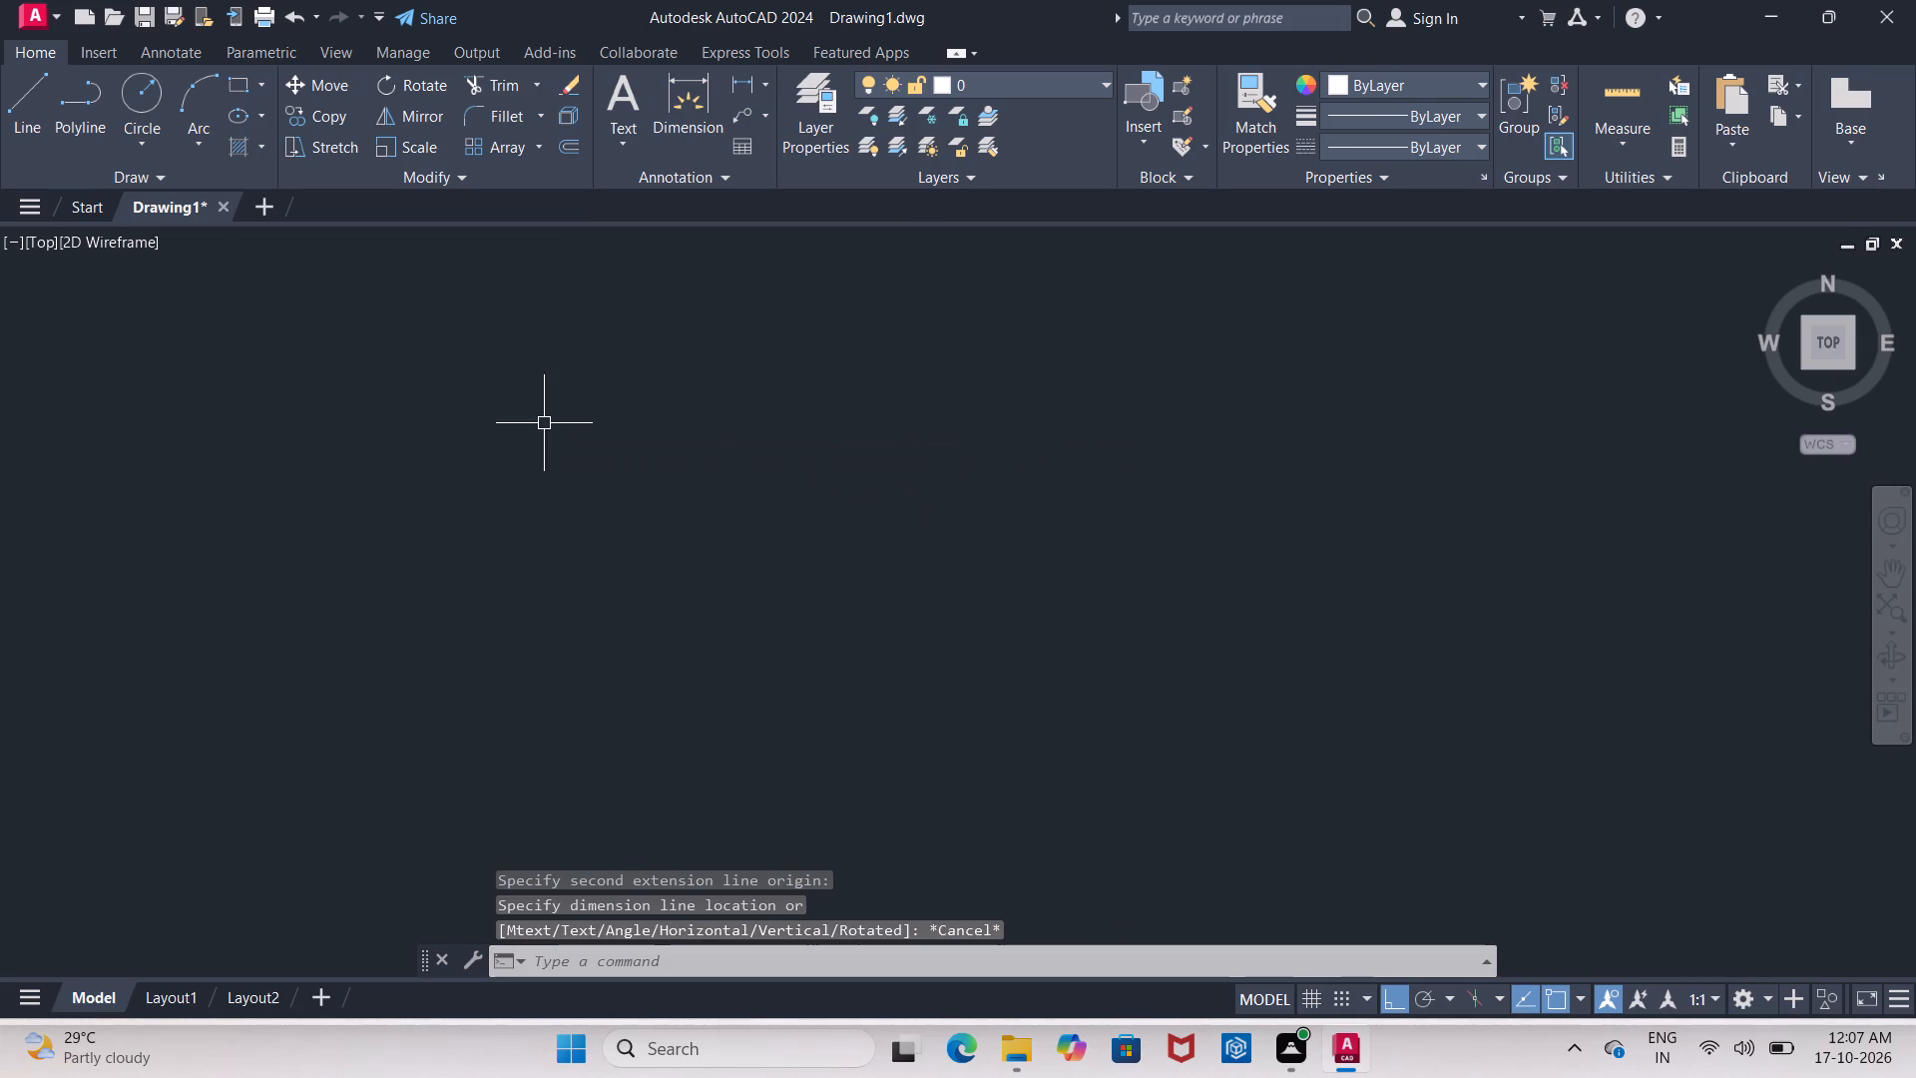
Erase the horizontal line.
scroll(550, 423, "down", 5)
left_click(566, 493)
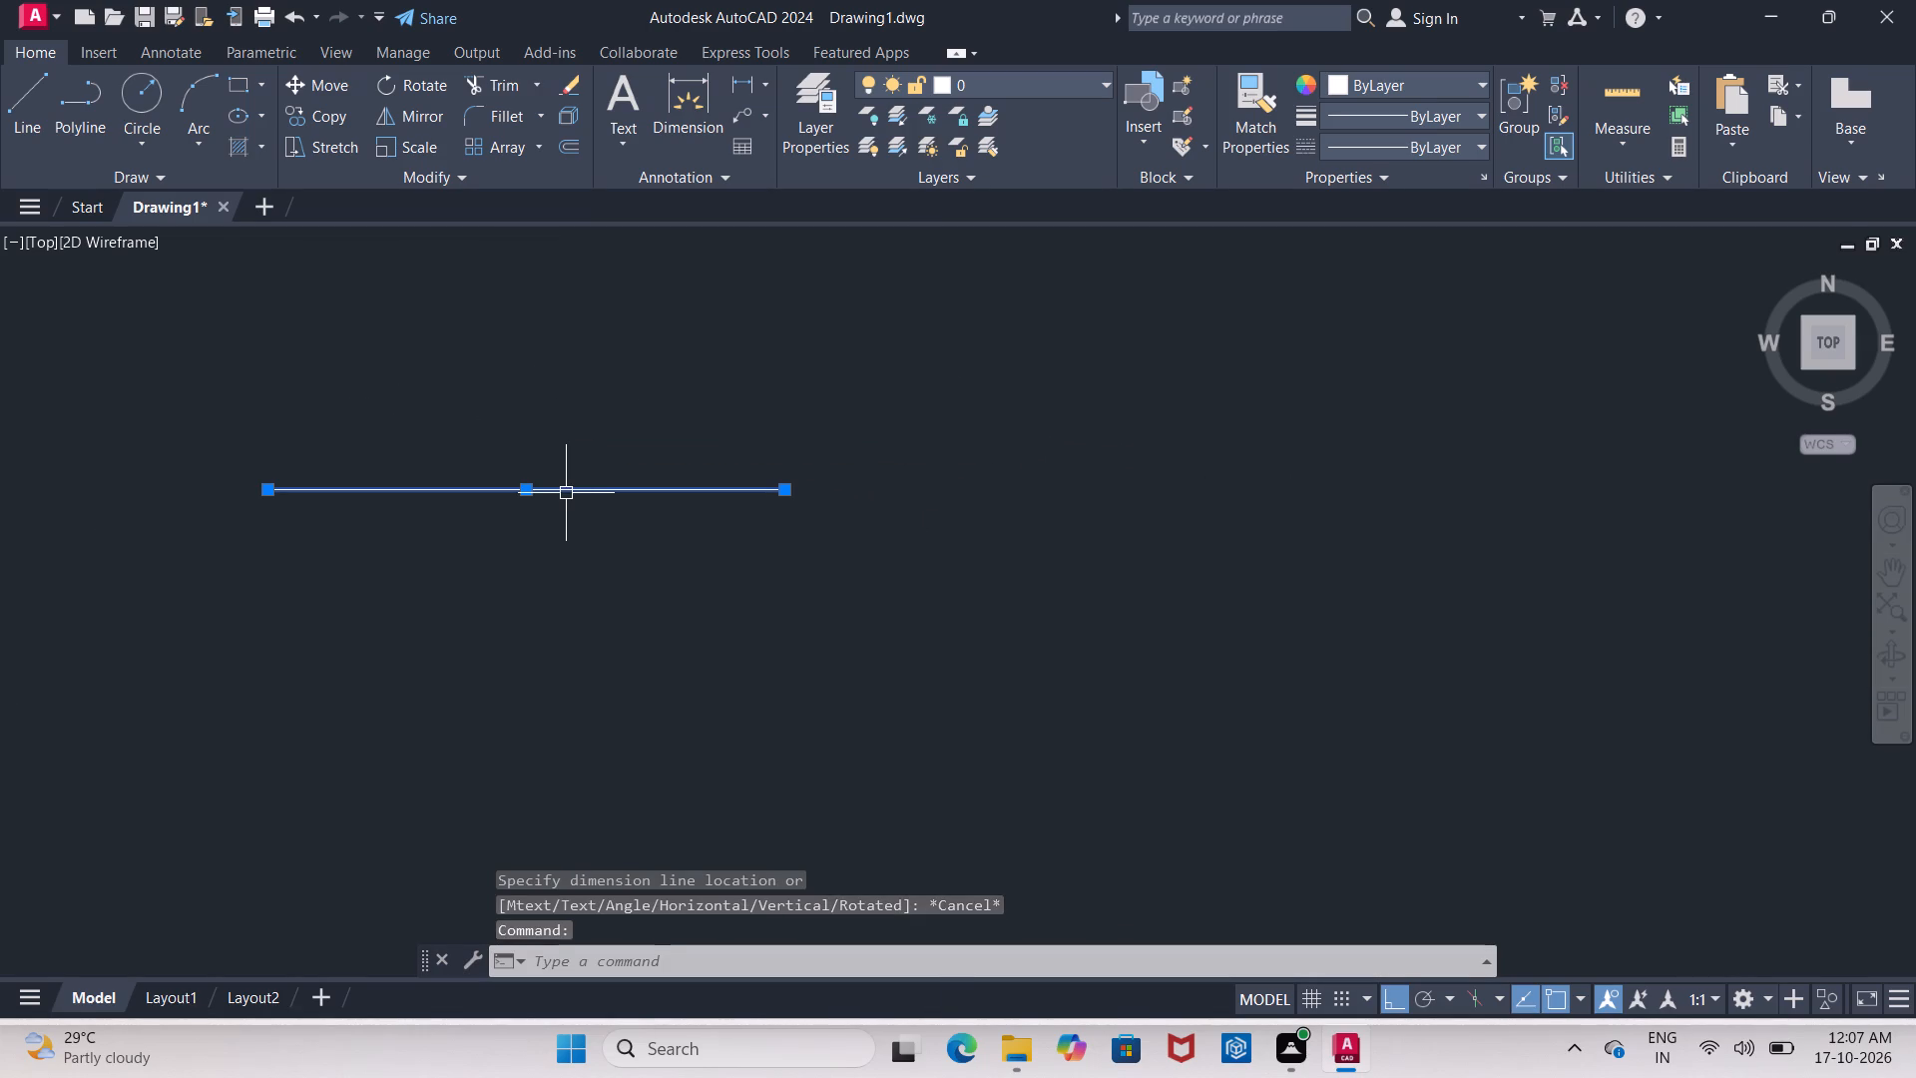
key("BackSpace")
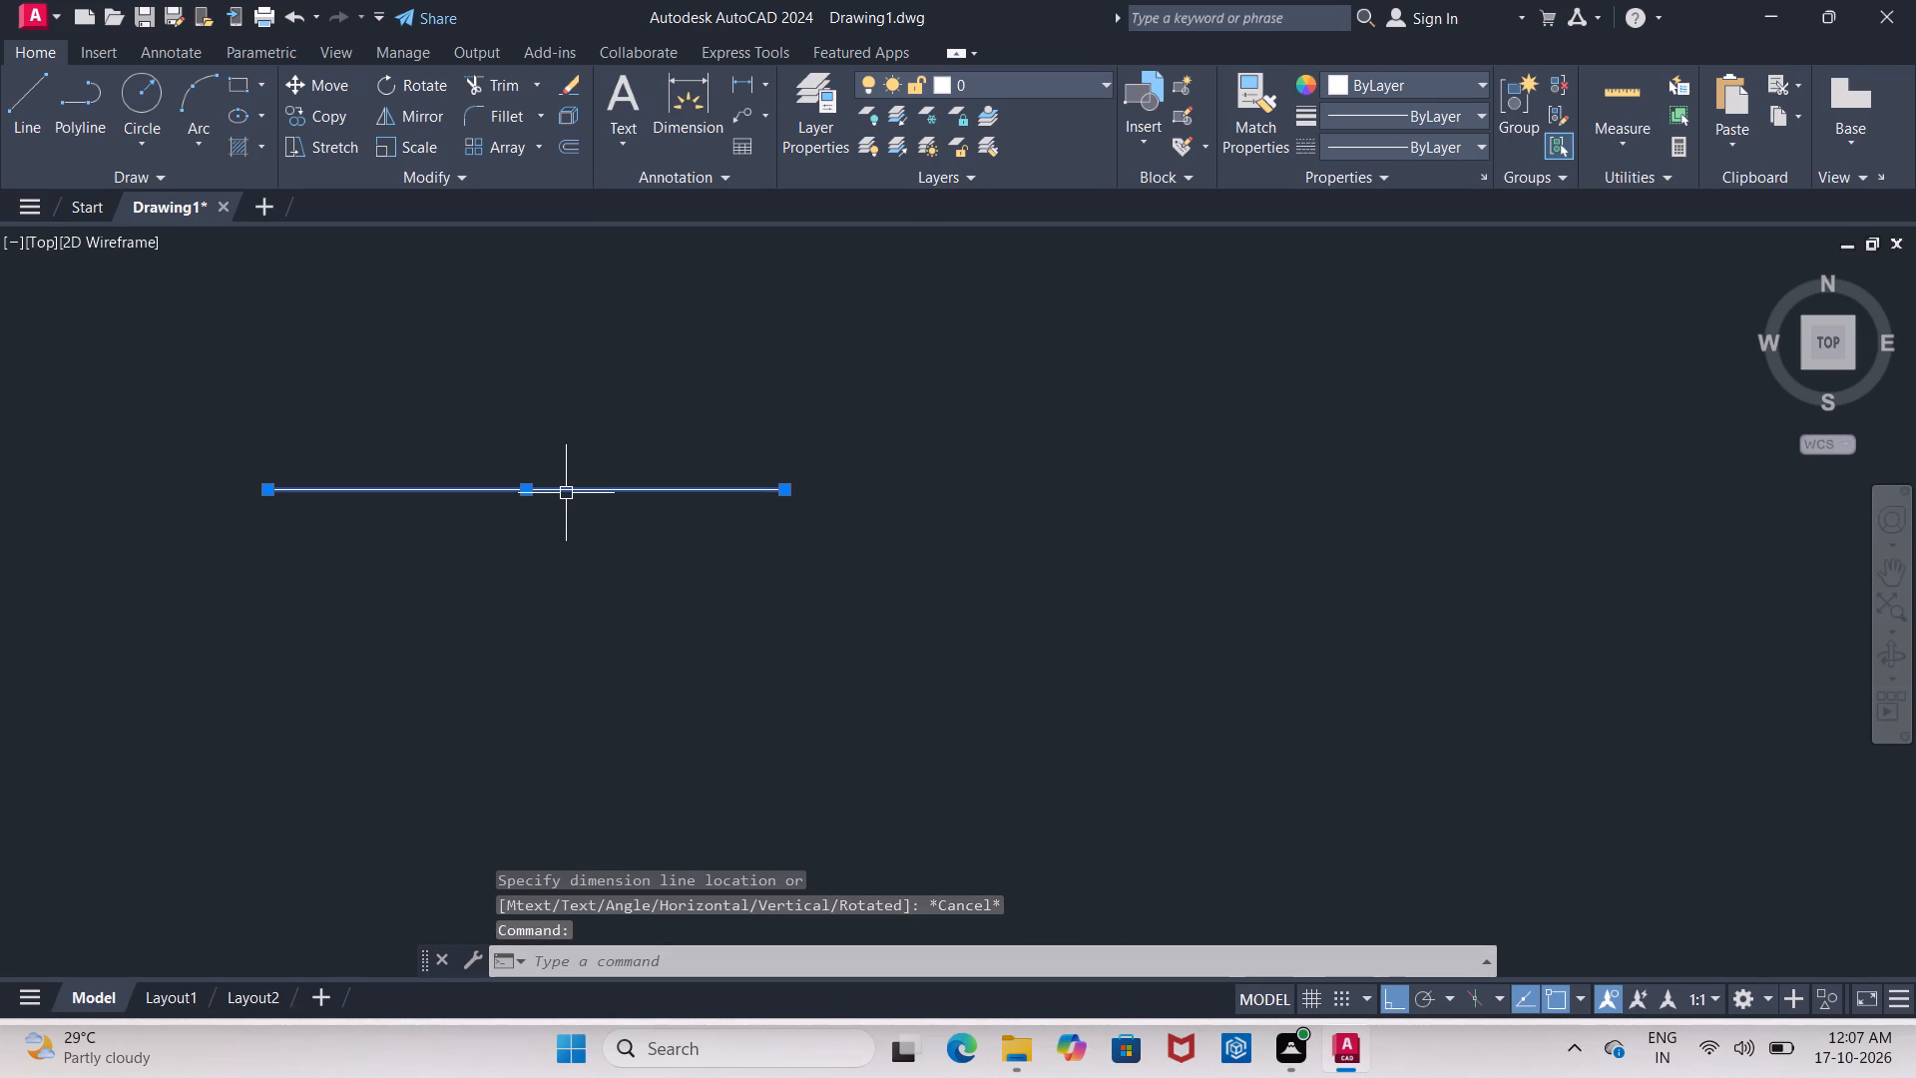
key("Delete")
Set the drawing units to Architectural with 0'-0 1/2" precision, insertion scale in Inches and angle precision 0.00.
type("un")
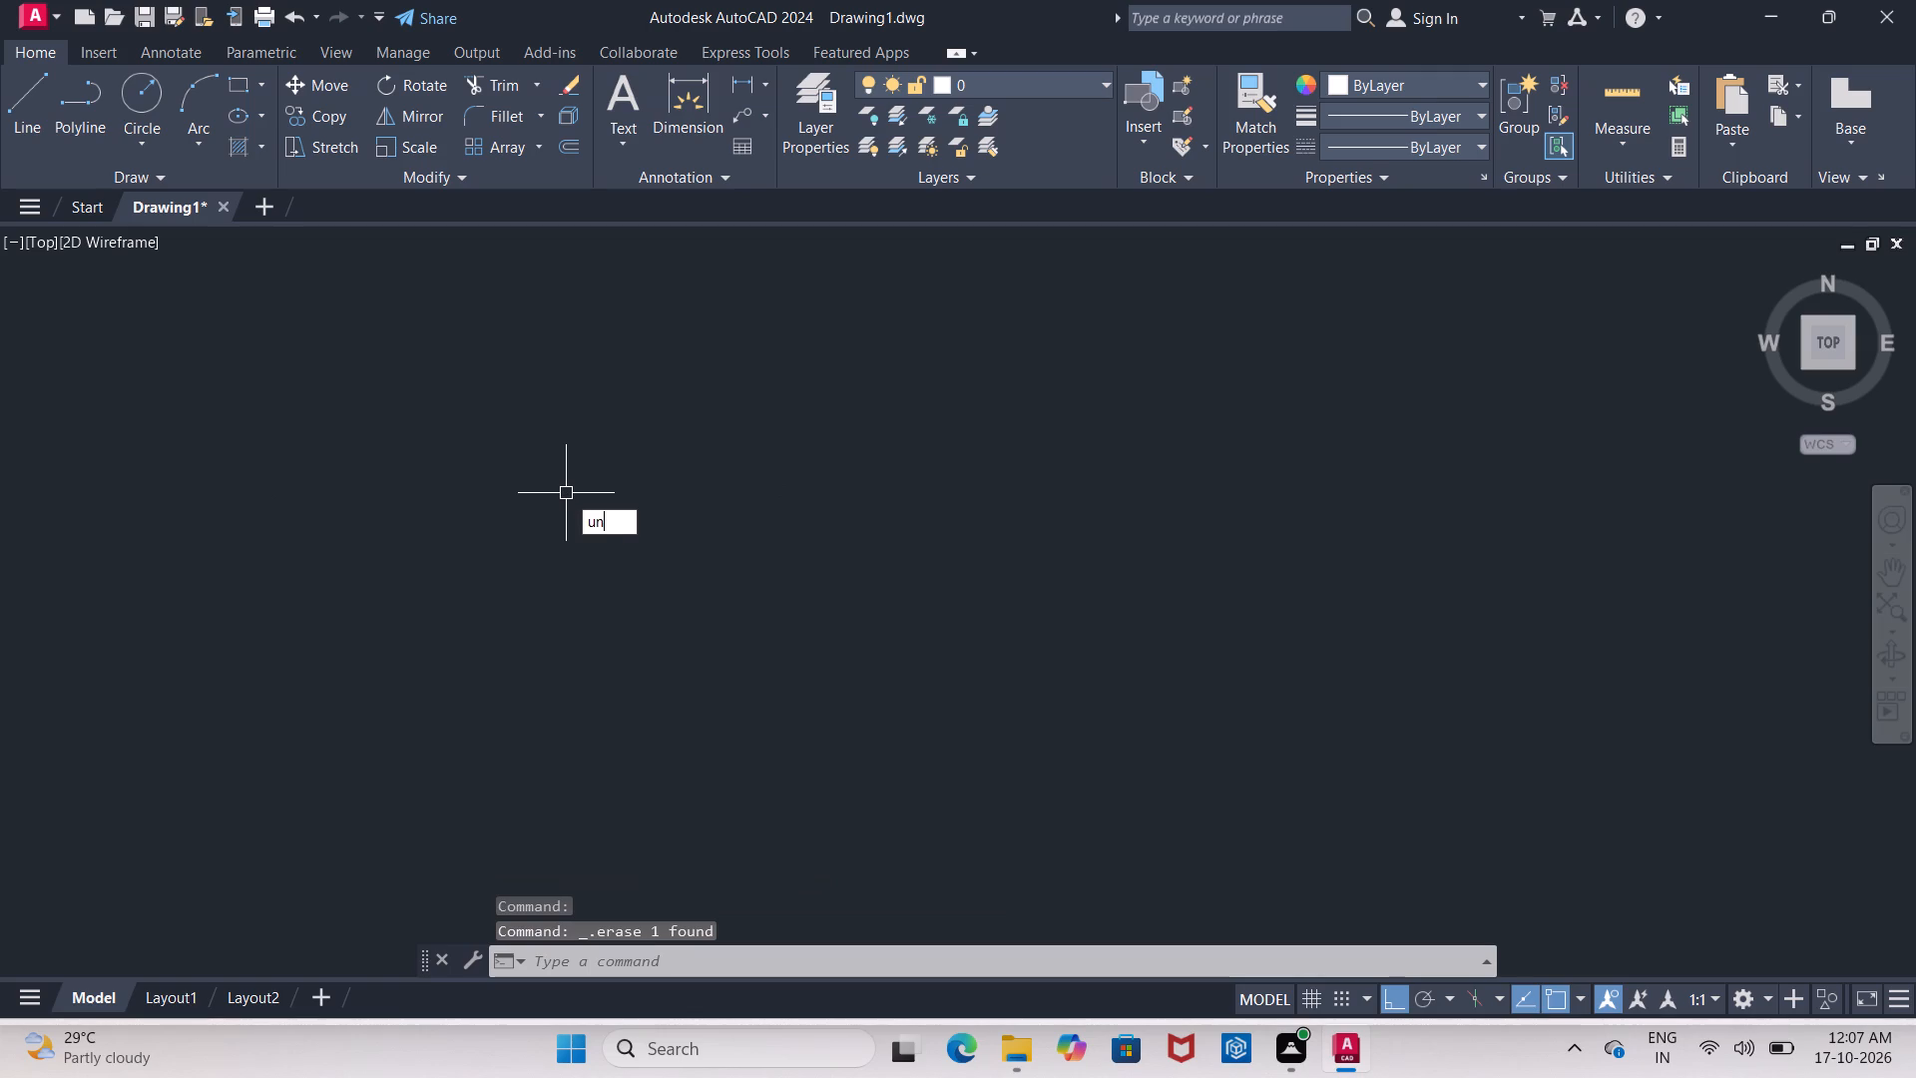
key("Return")
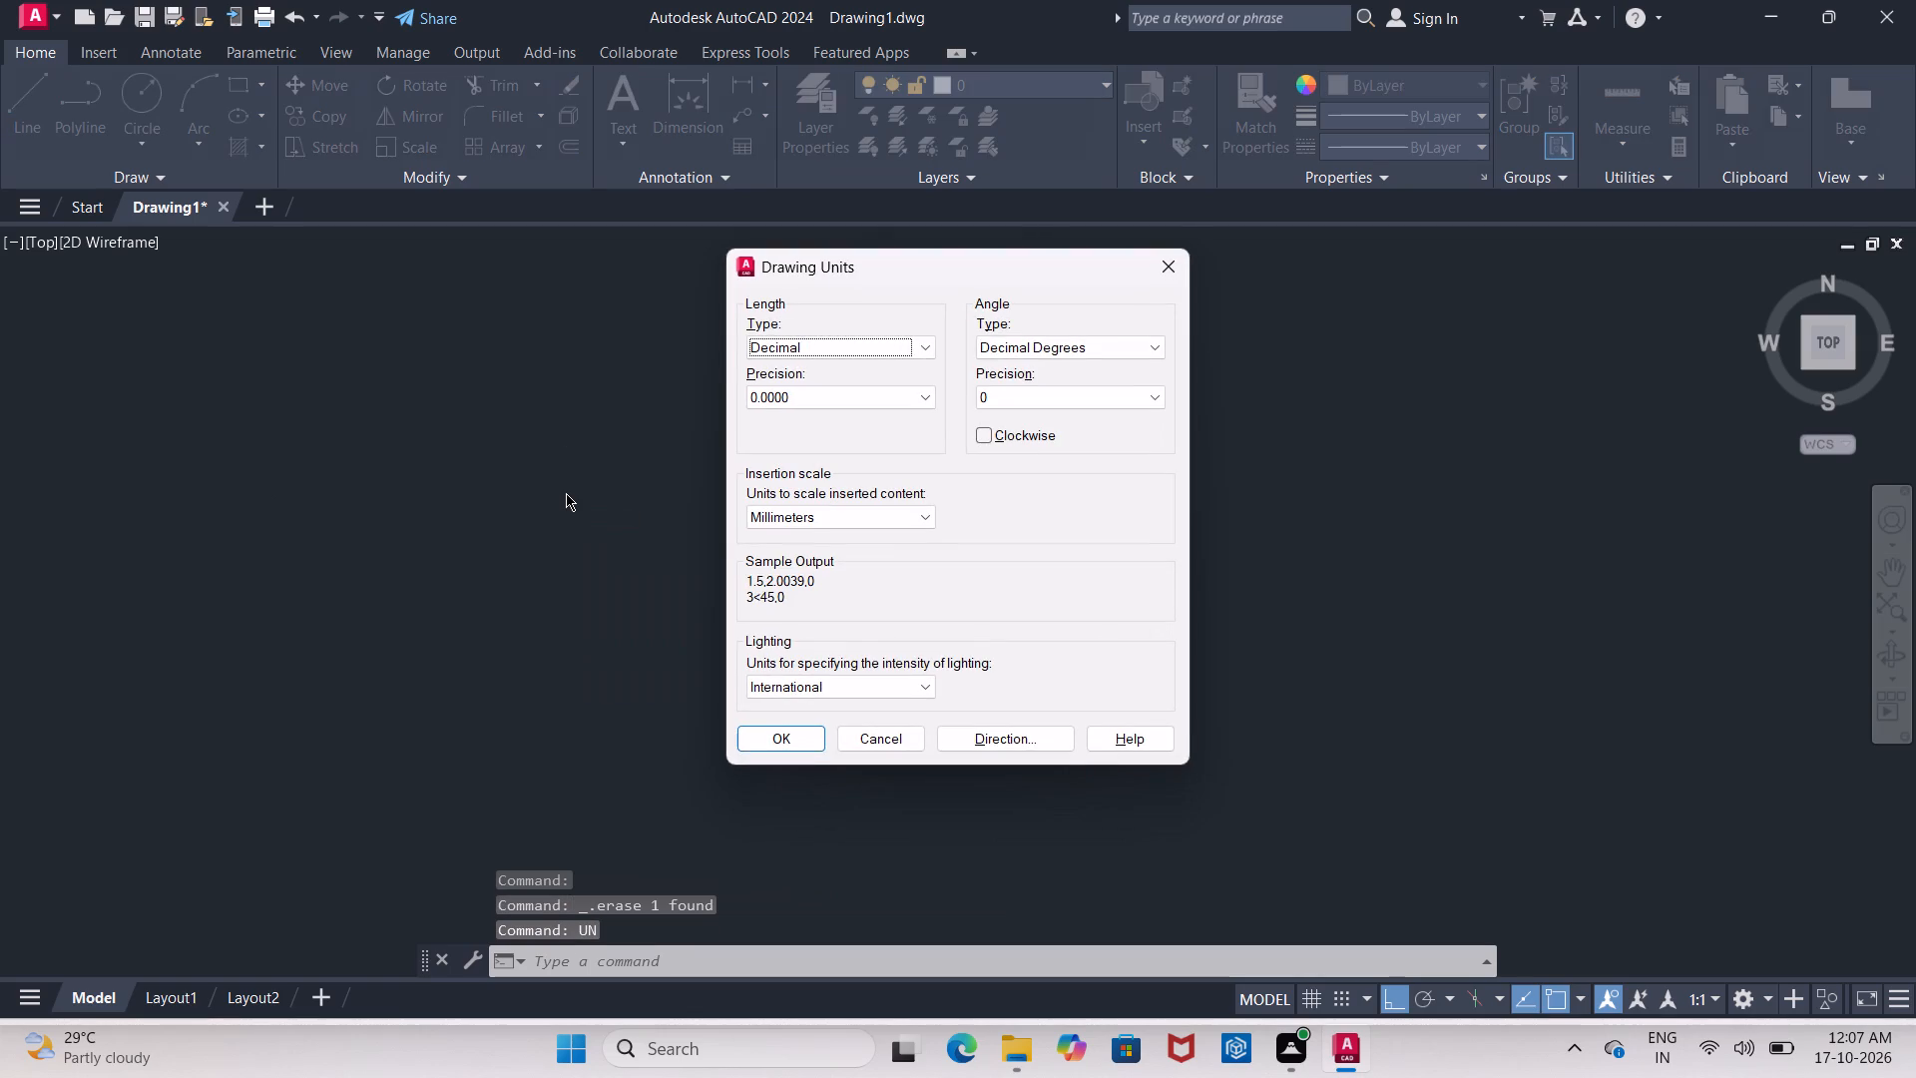
left_click(928, 353)
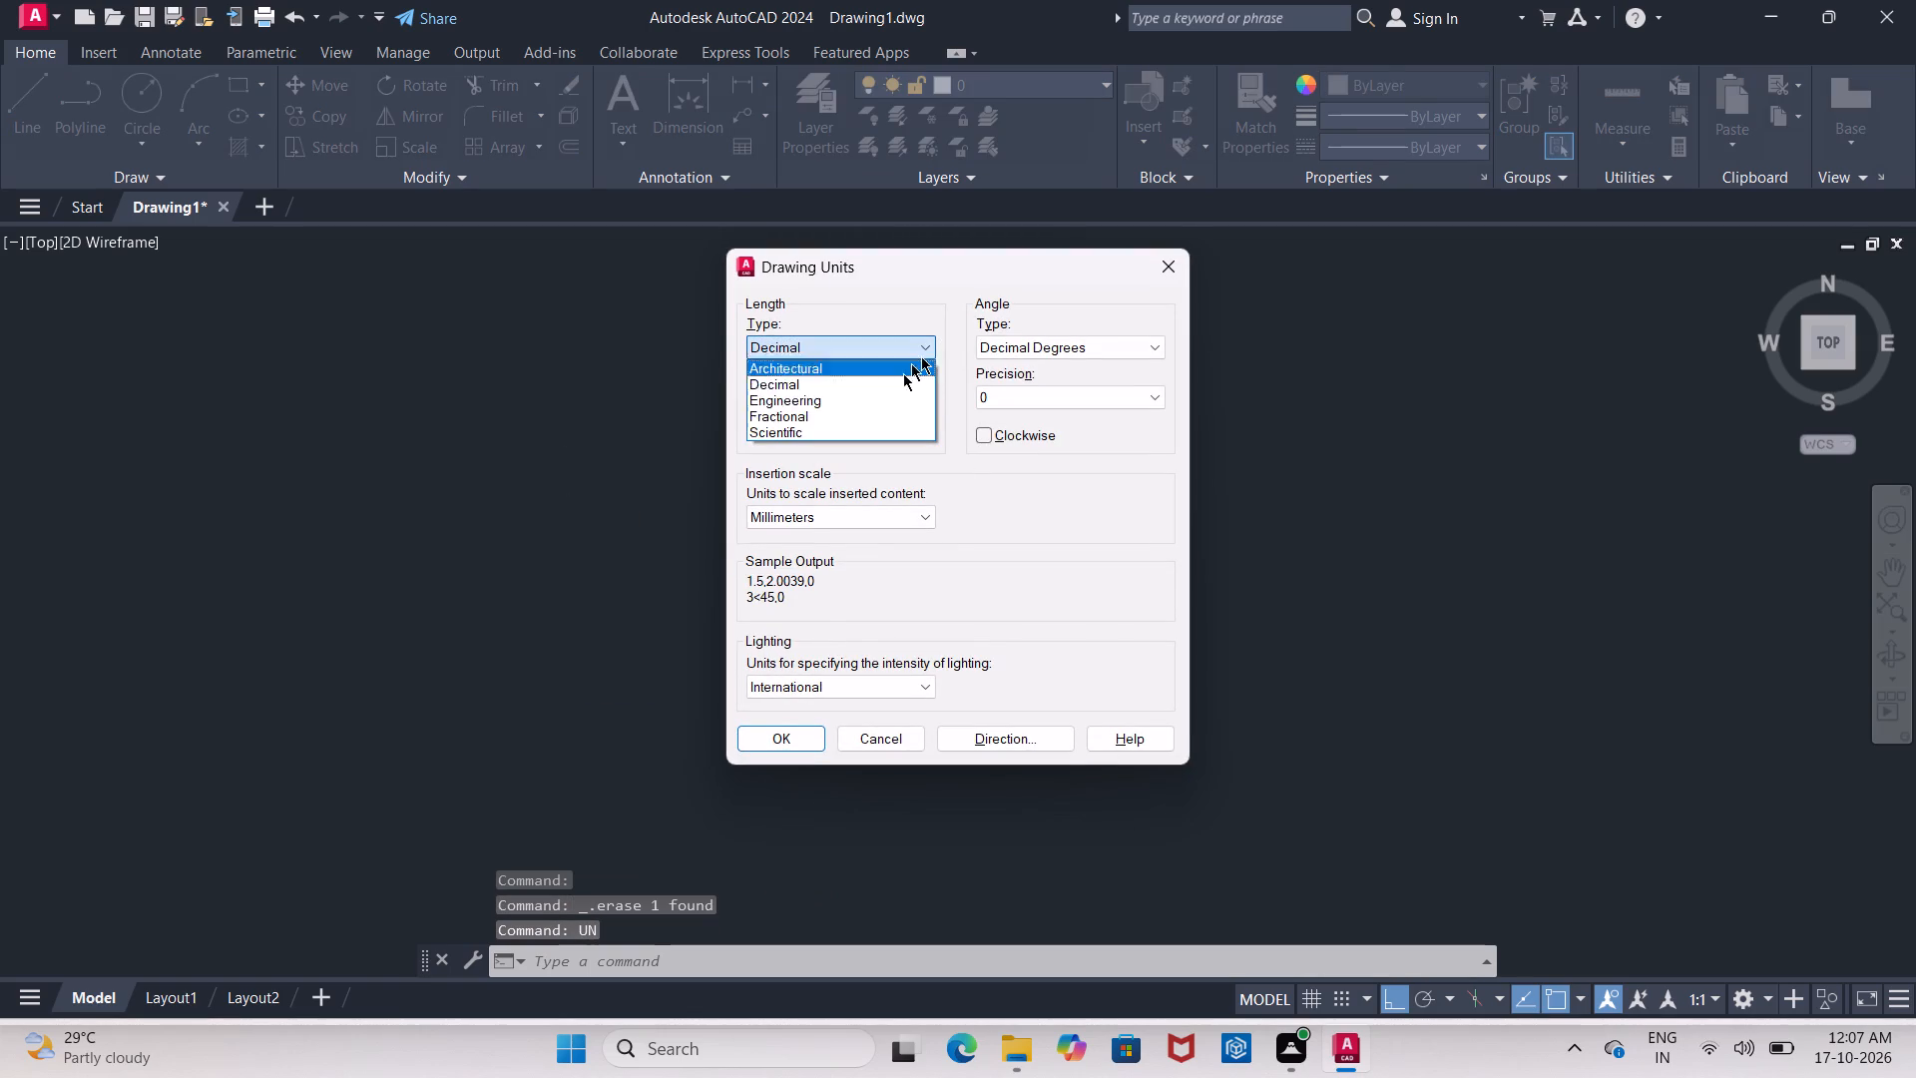
left_click(883, 380)
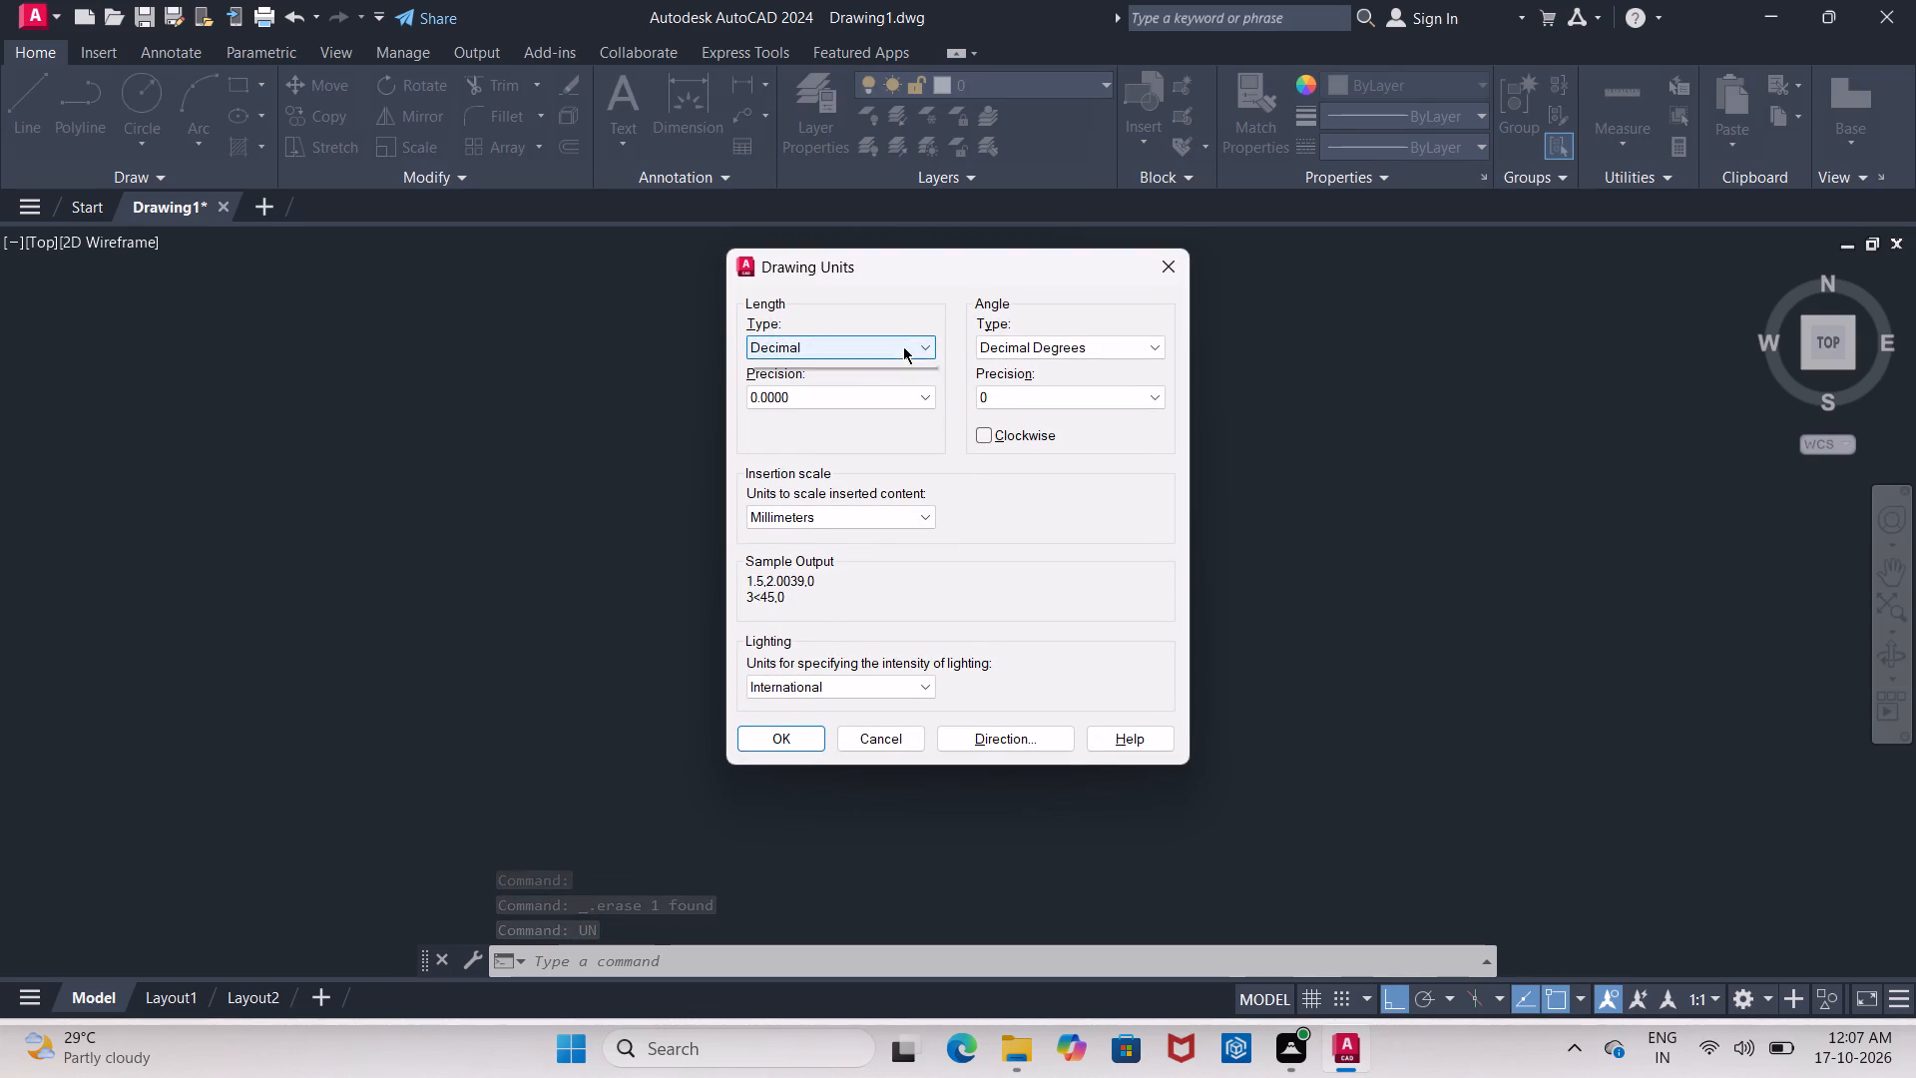
left_click(903, 346)
left_click(878, 364)
left_click(874, 383)
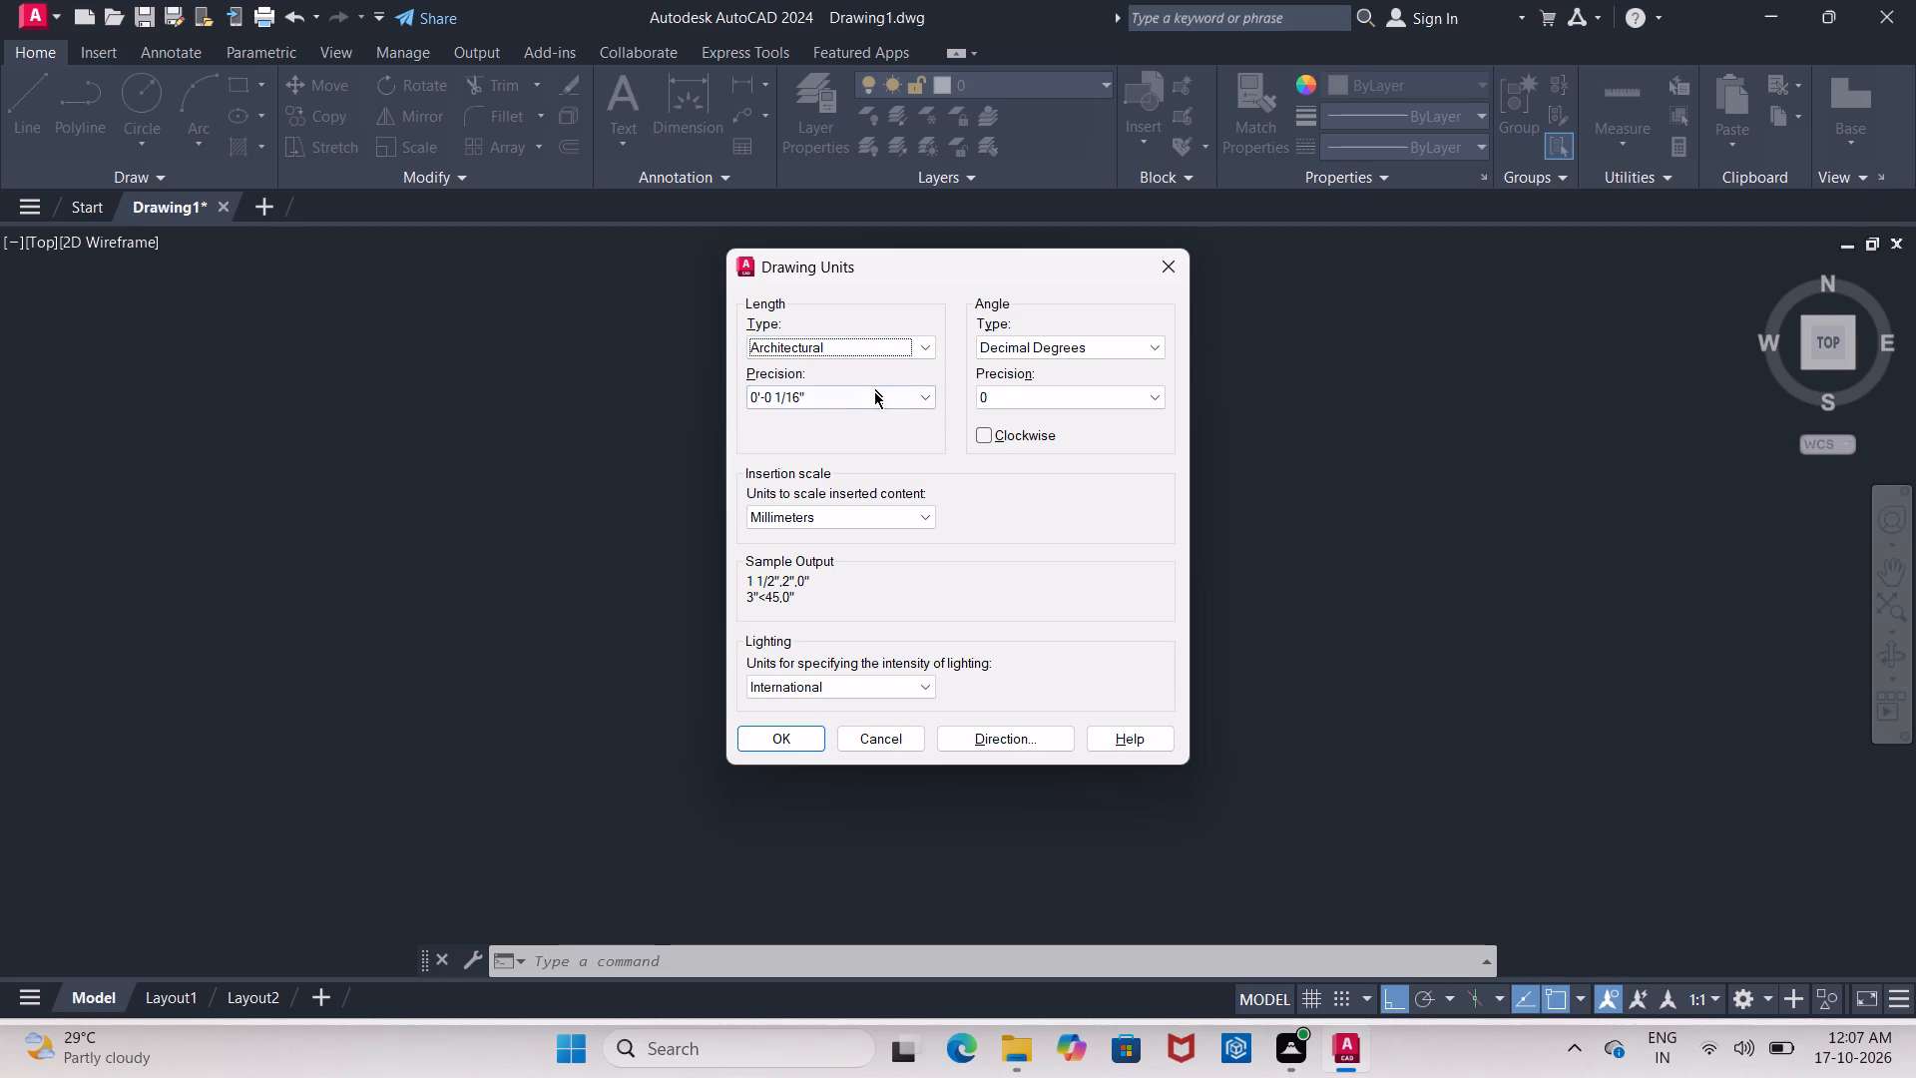
left_click(874, 391)
left_click(863, 437)
left_click(876, 523)
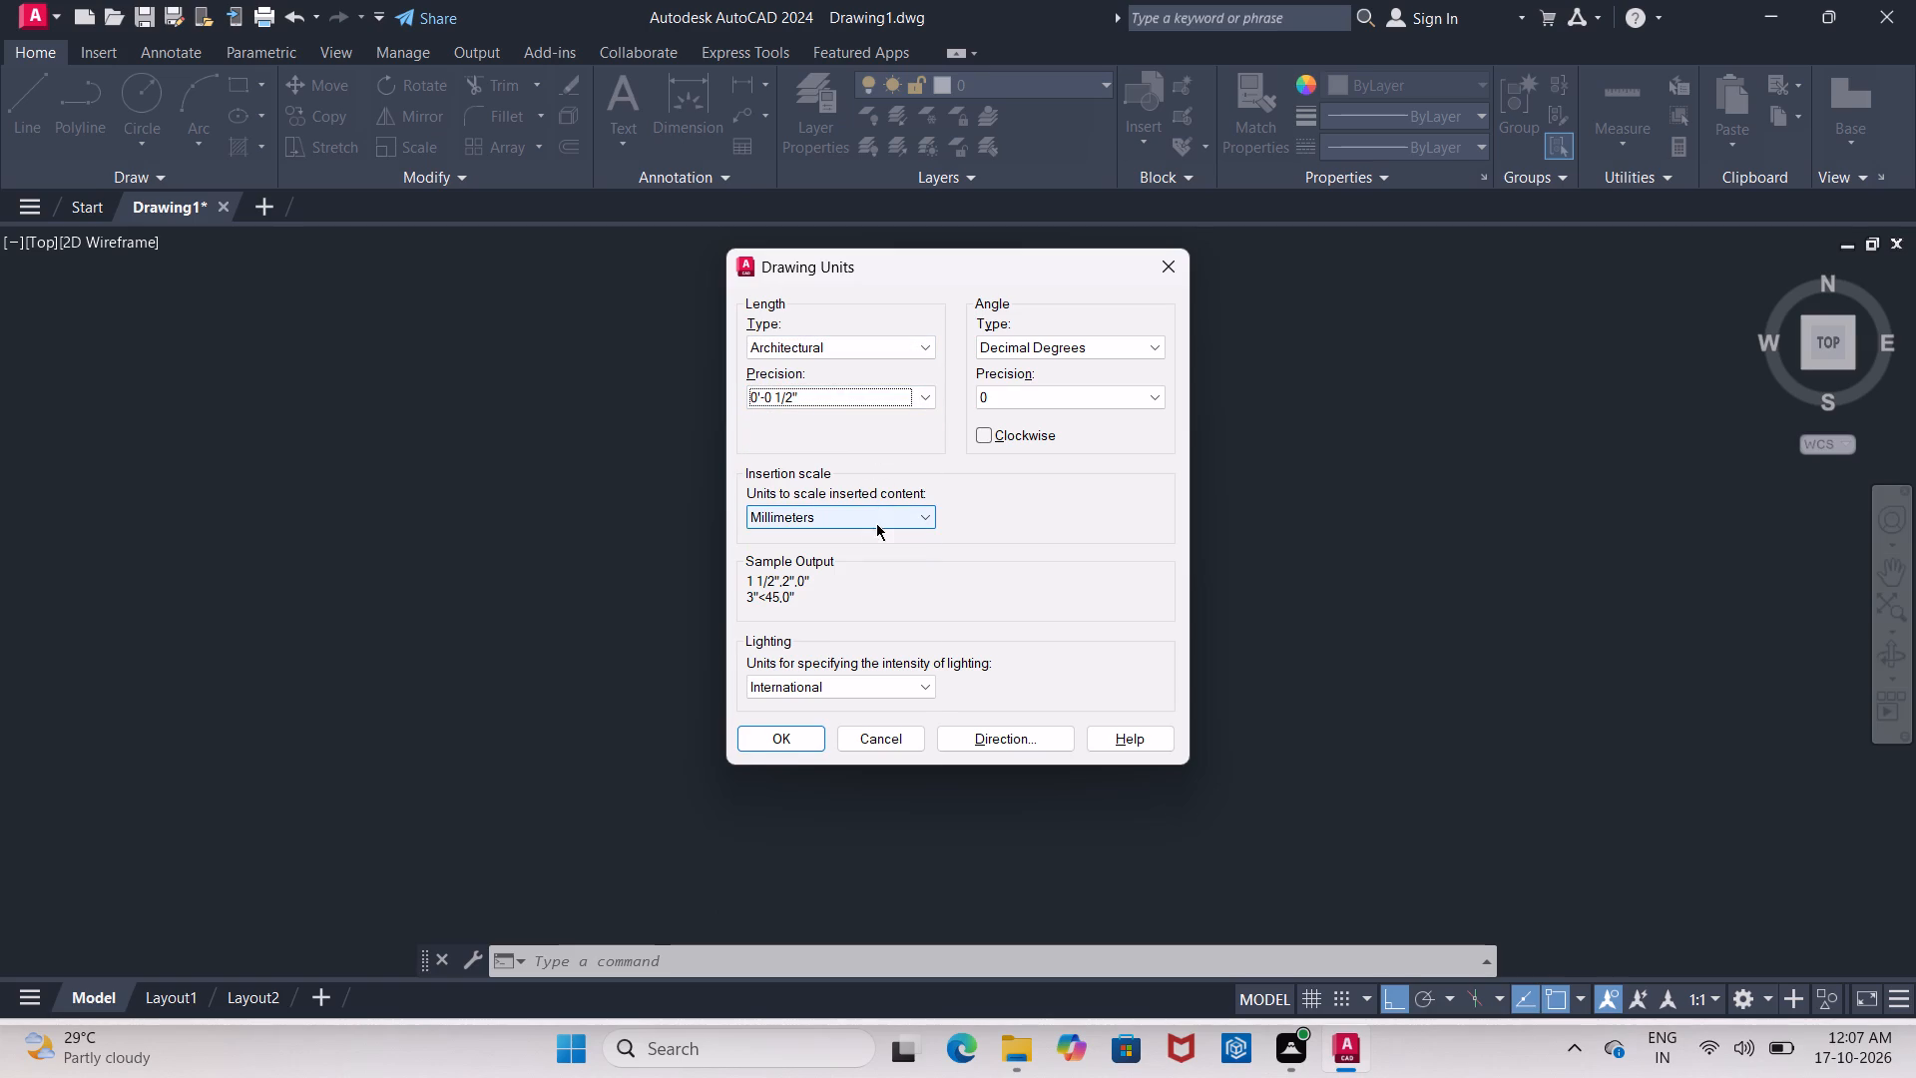
left_click(858, 558)
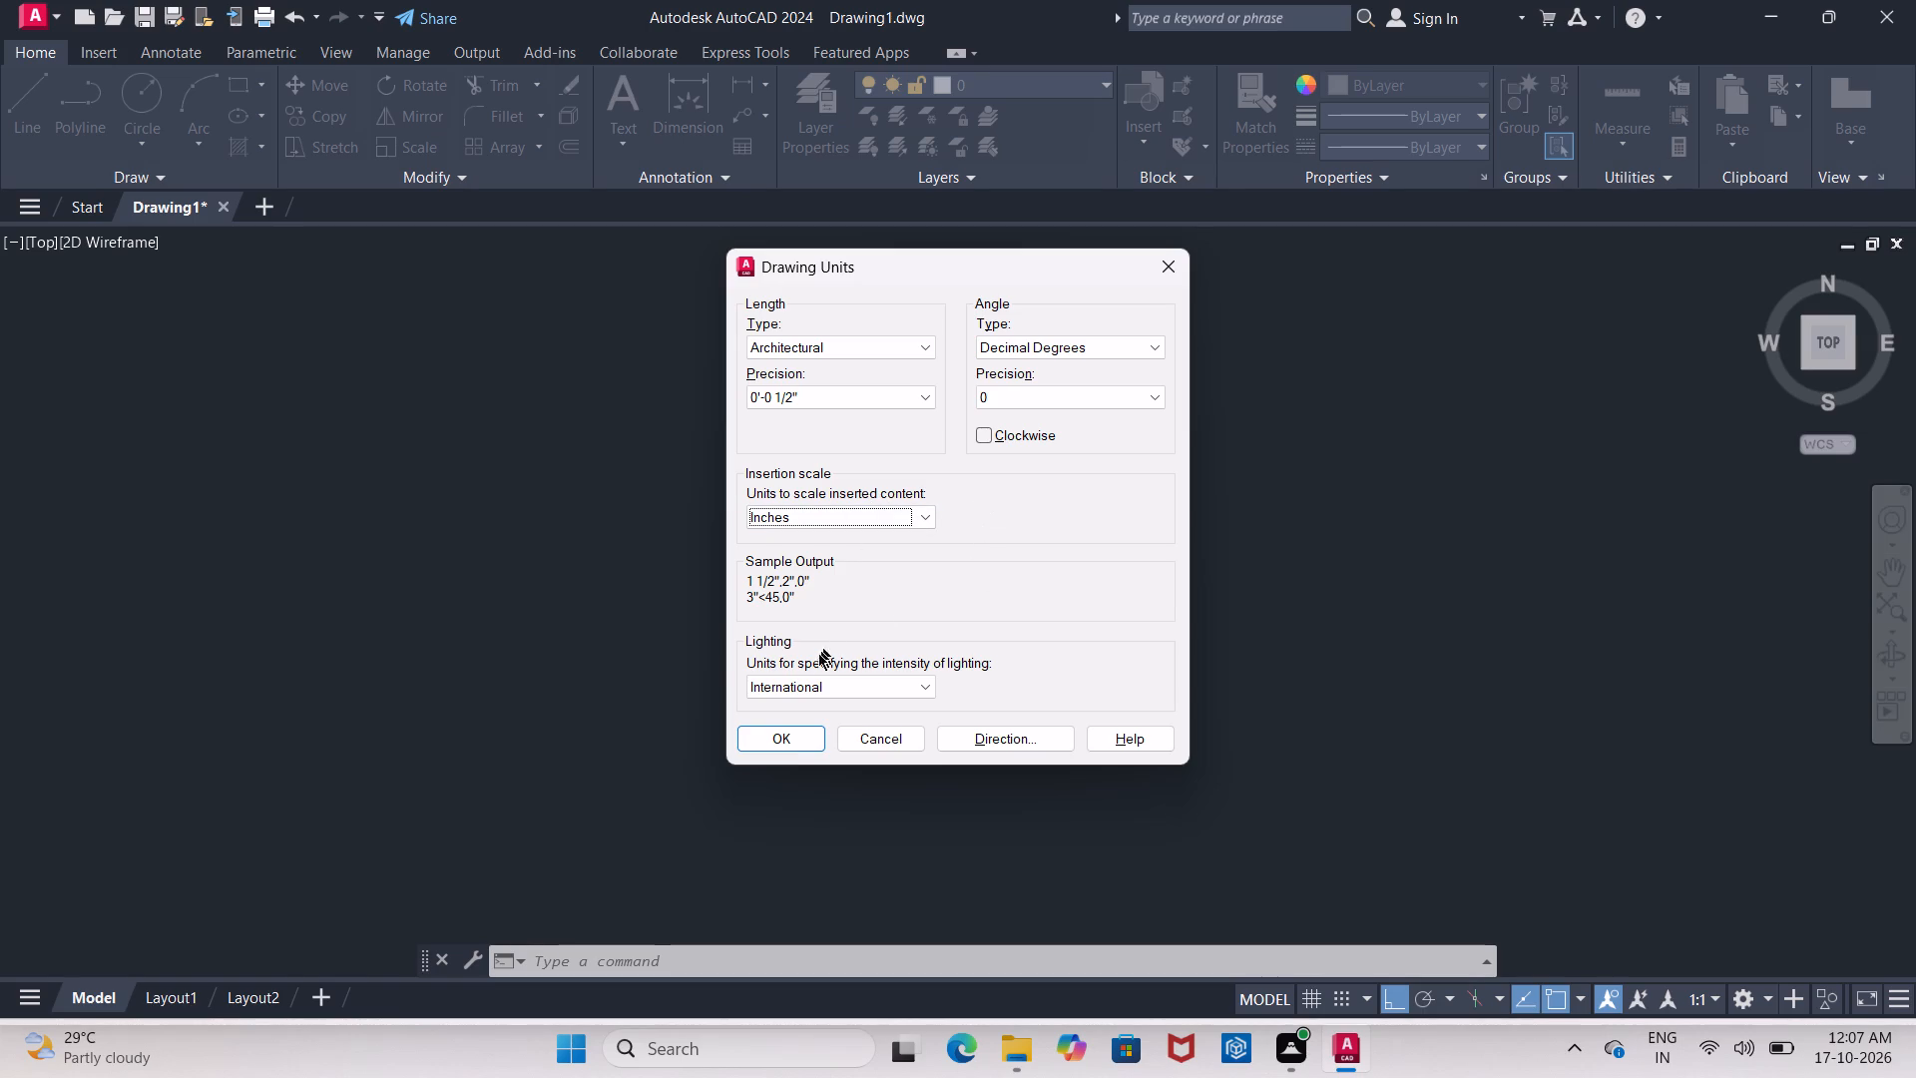
left_click(1018, 398)
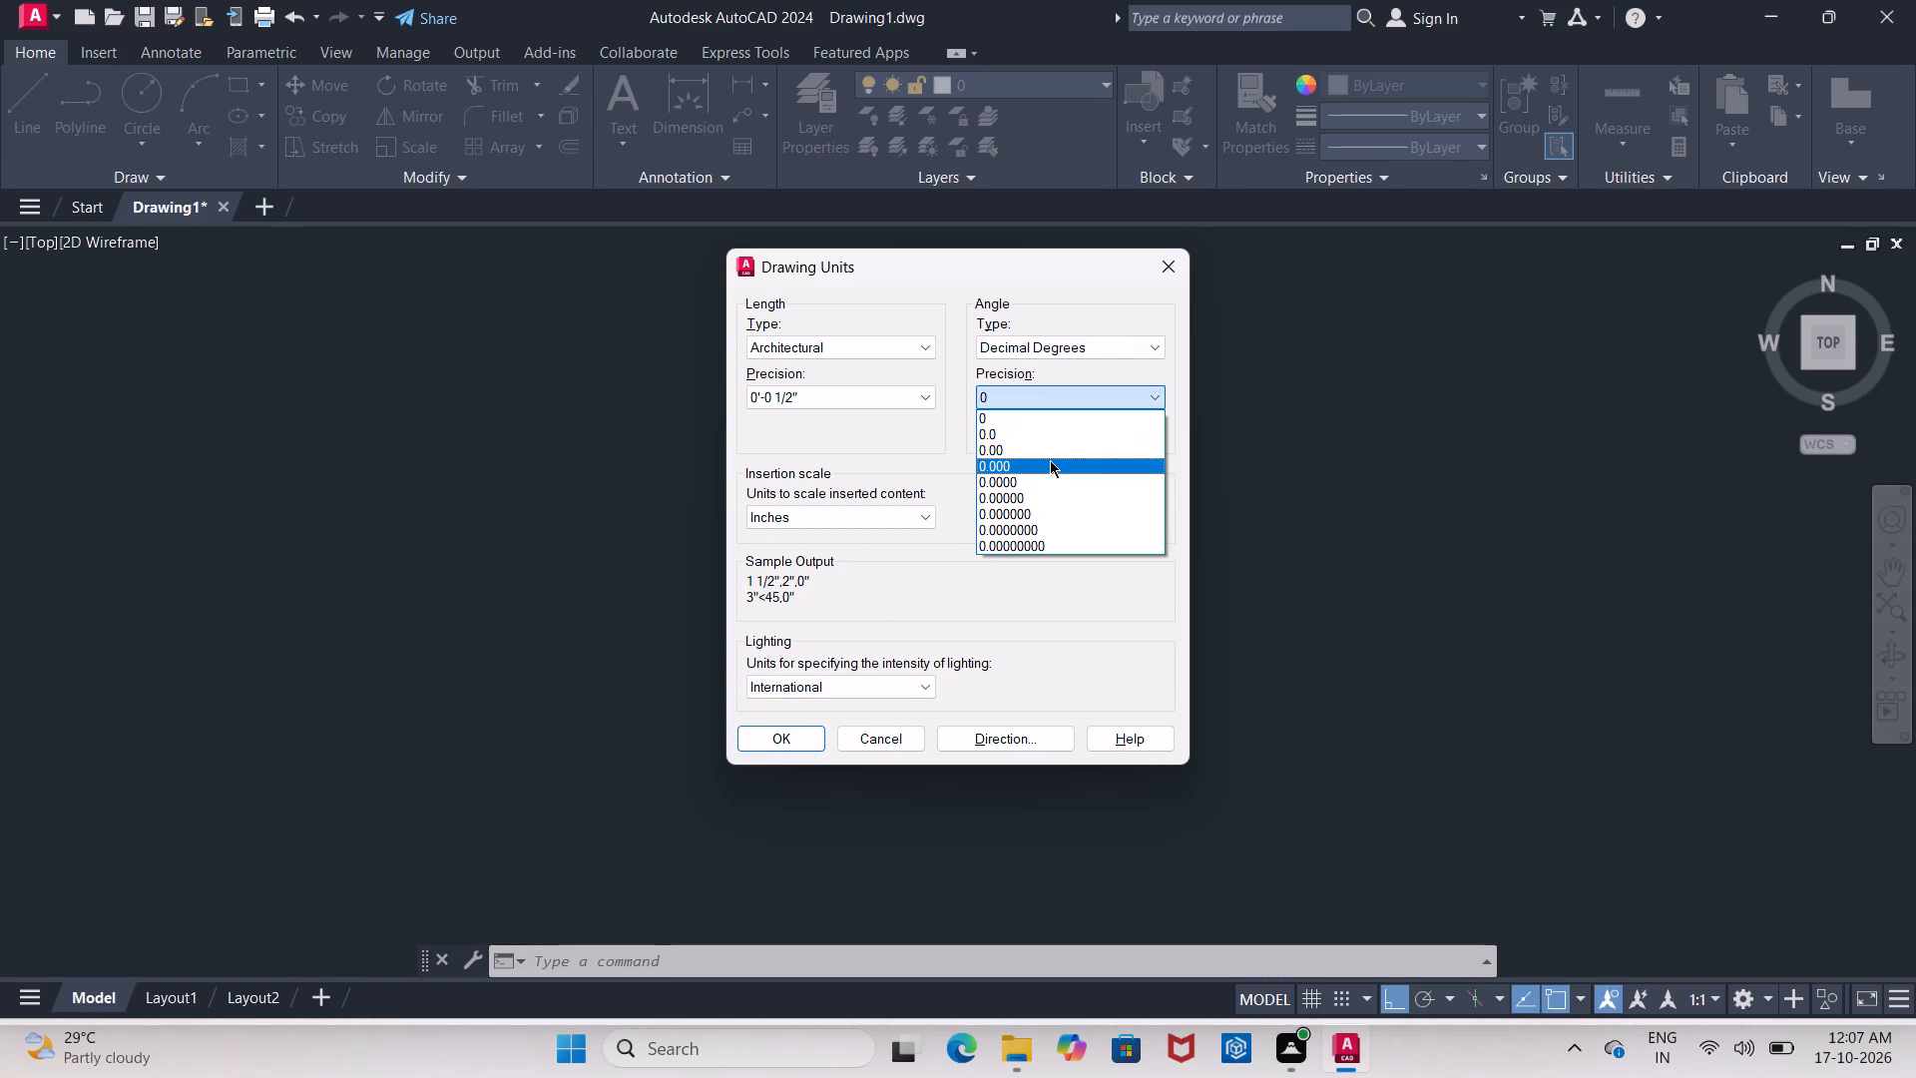
left_click(1057, 447)
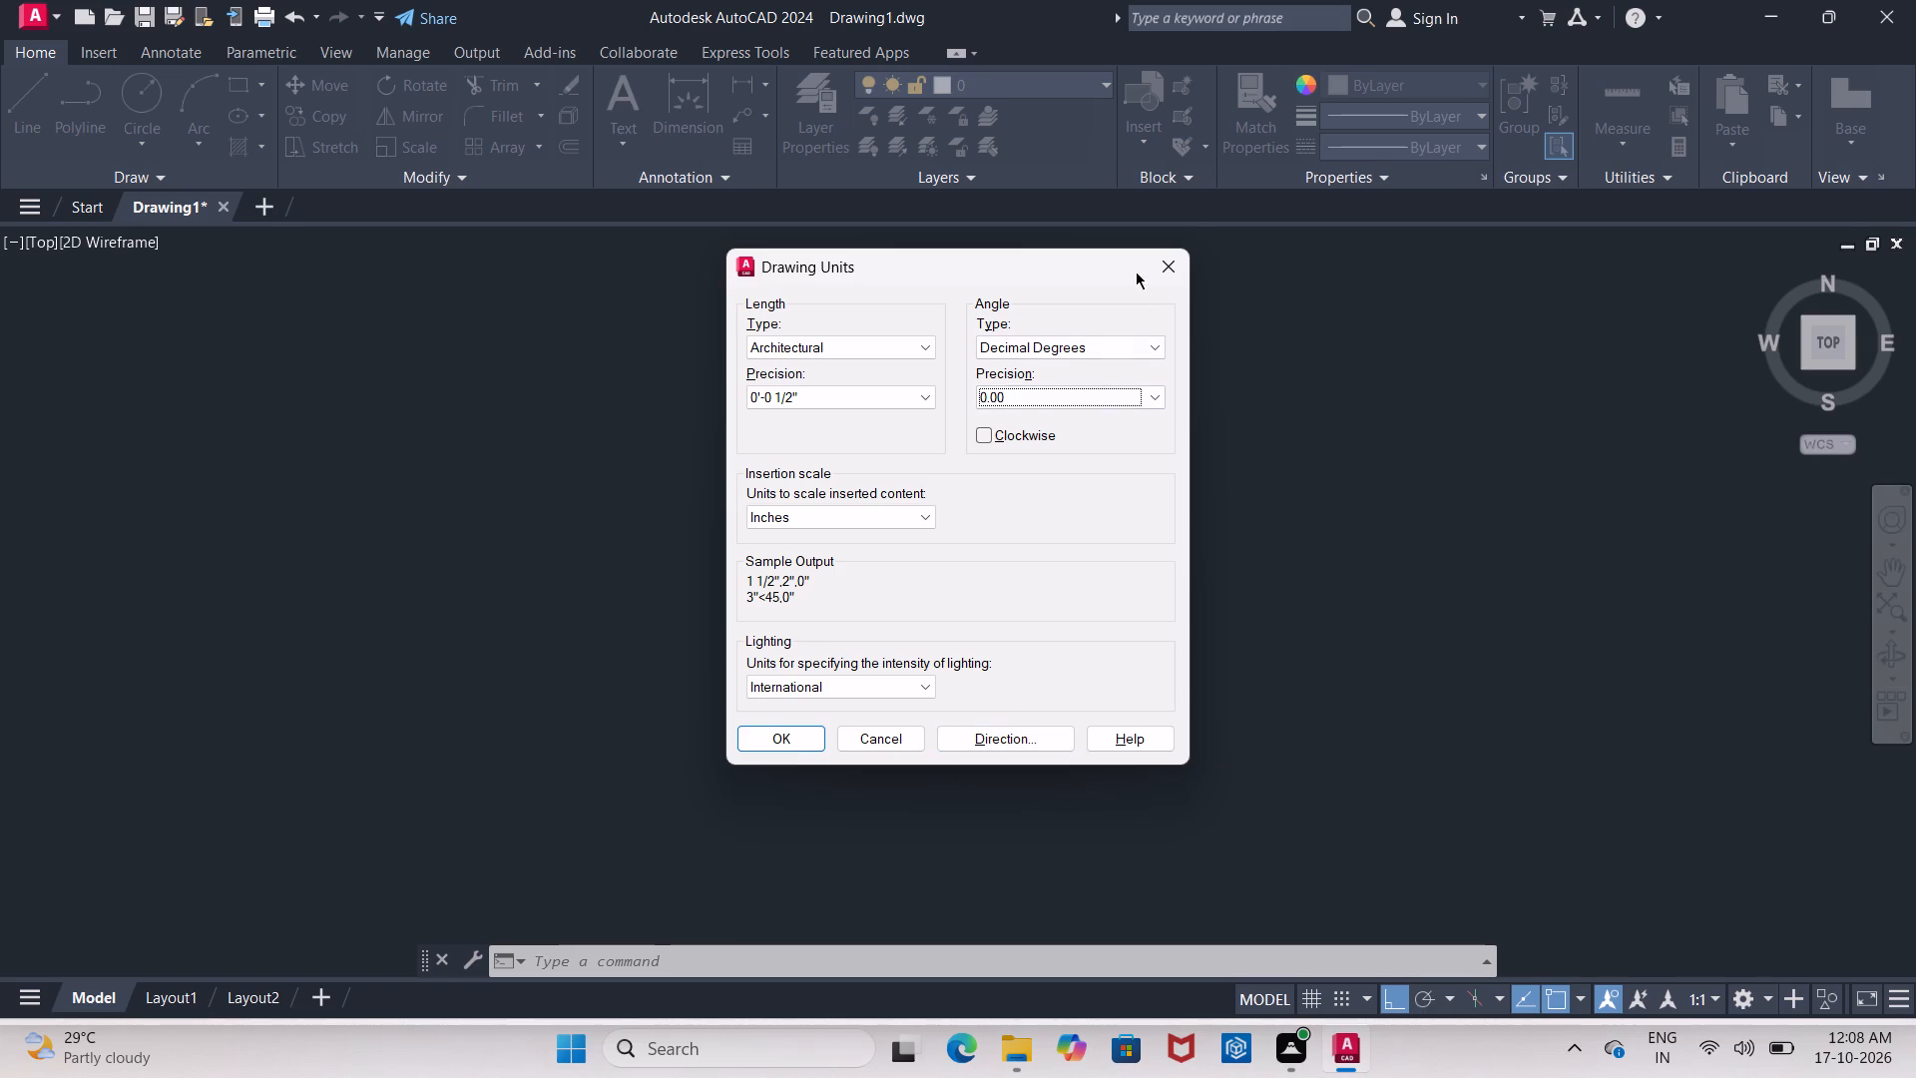
left_click(804, 734)
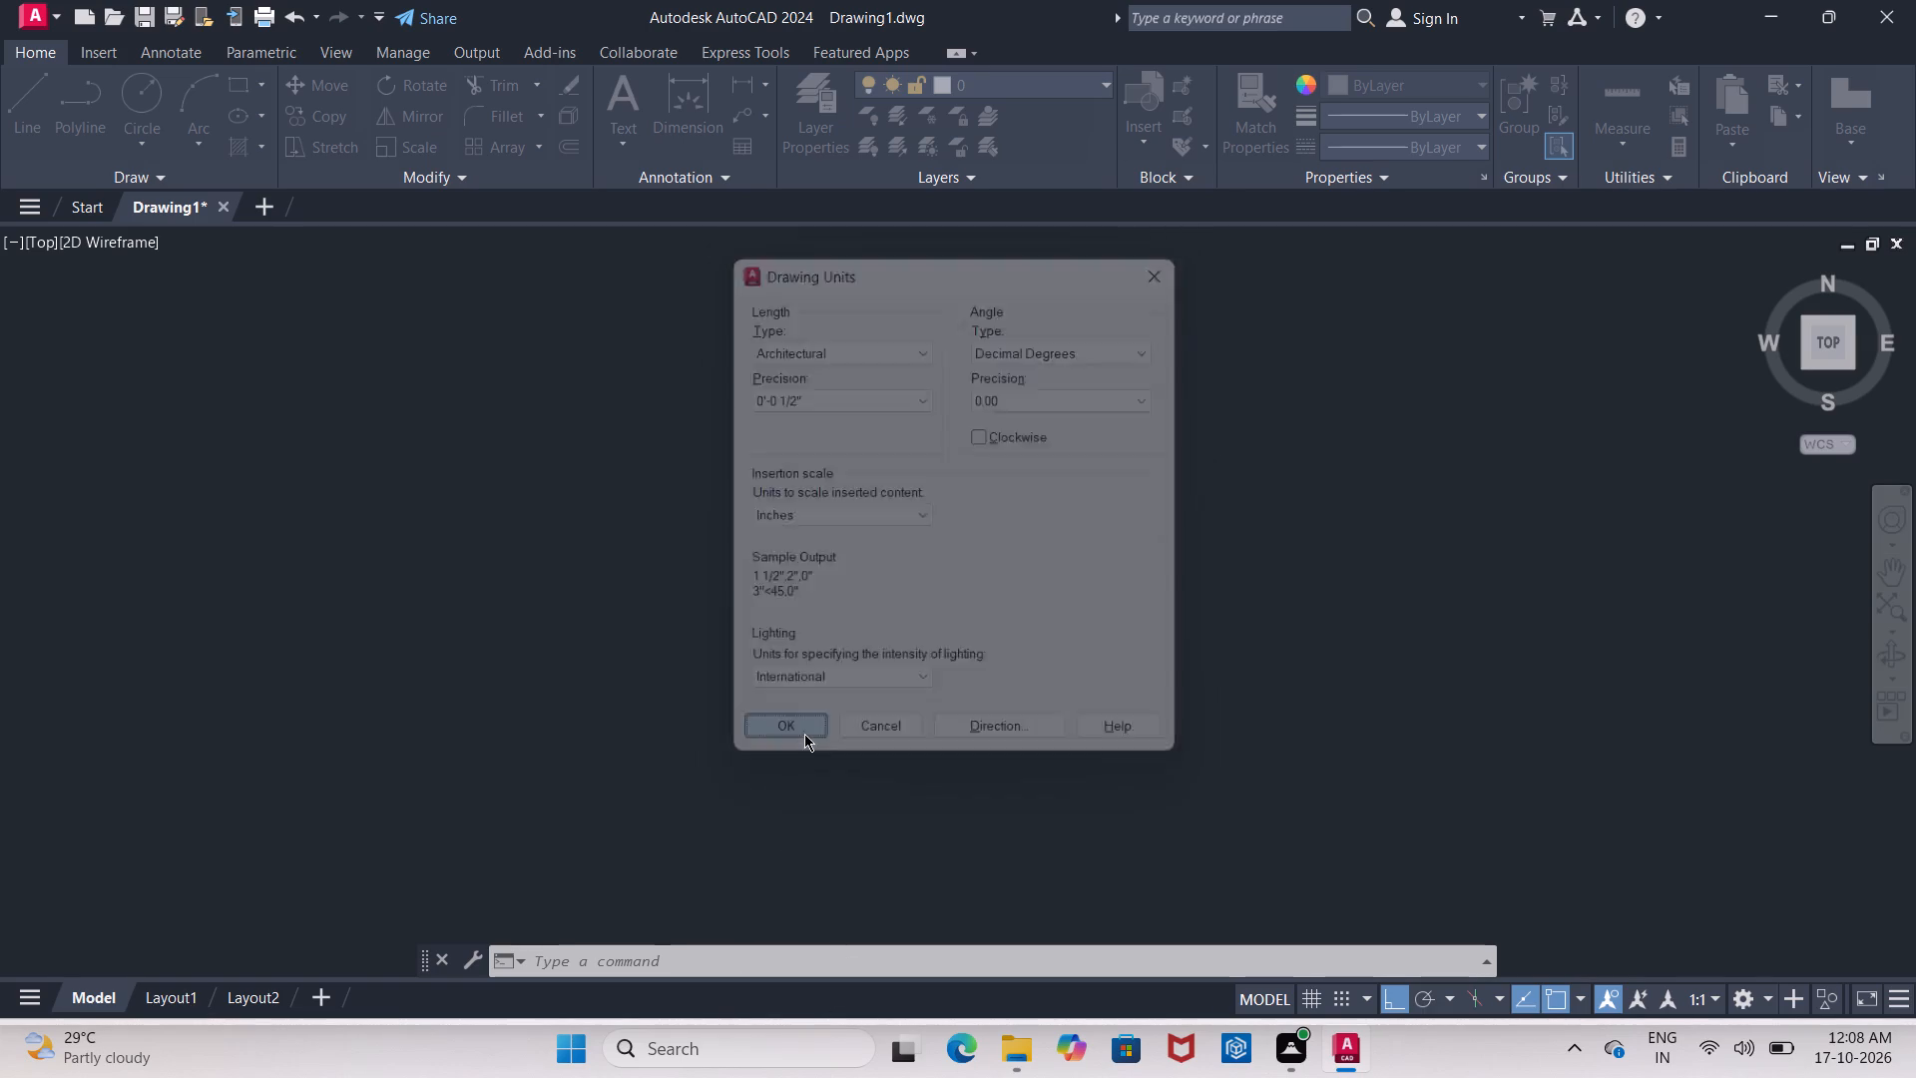
Modify the ISO-25 dimension style's primary units to Architectural format with 0'-0 1/2" precision.
key("d")
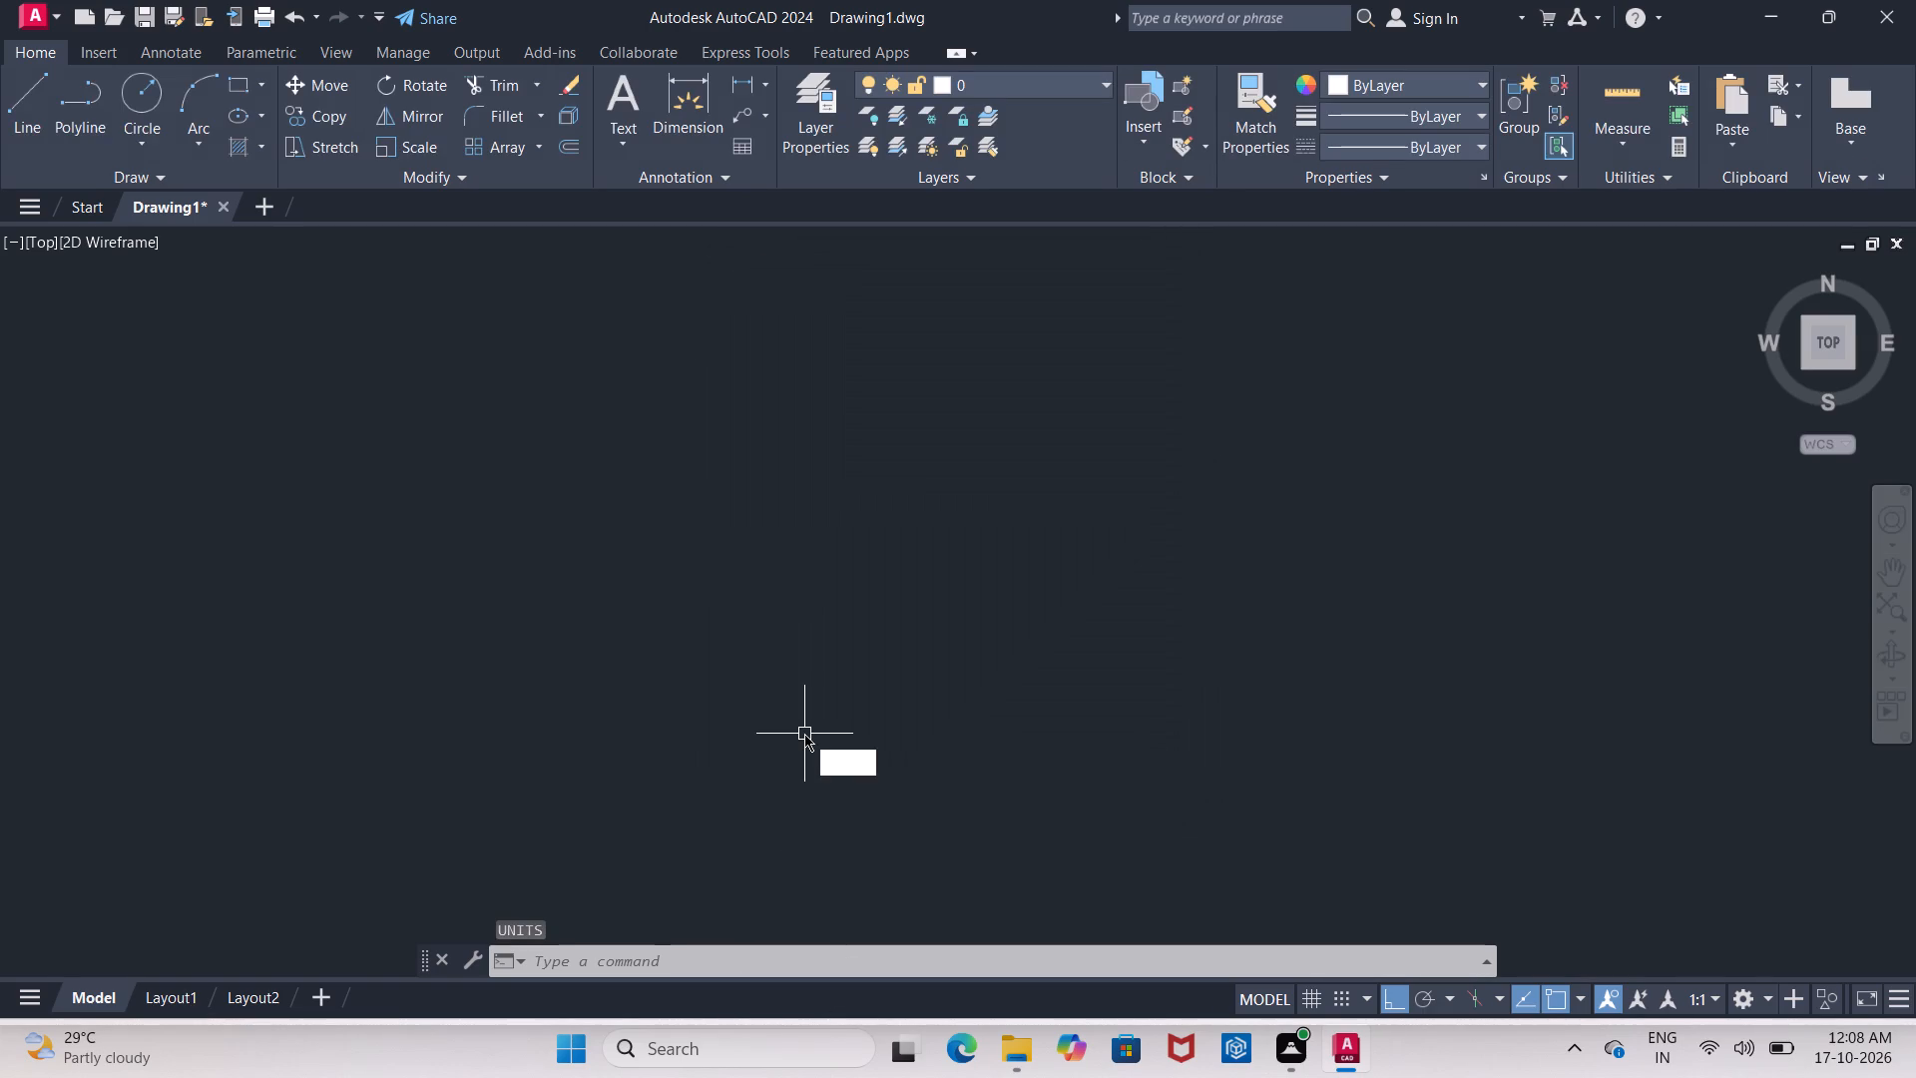
key("Return")
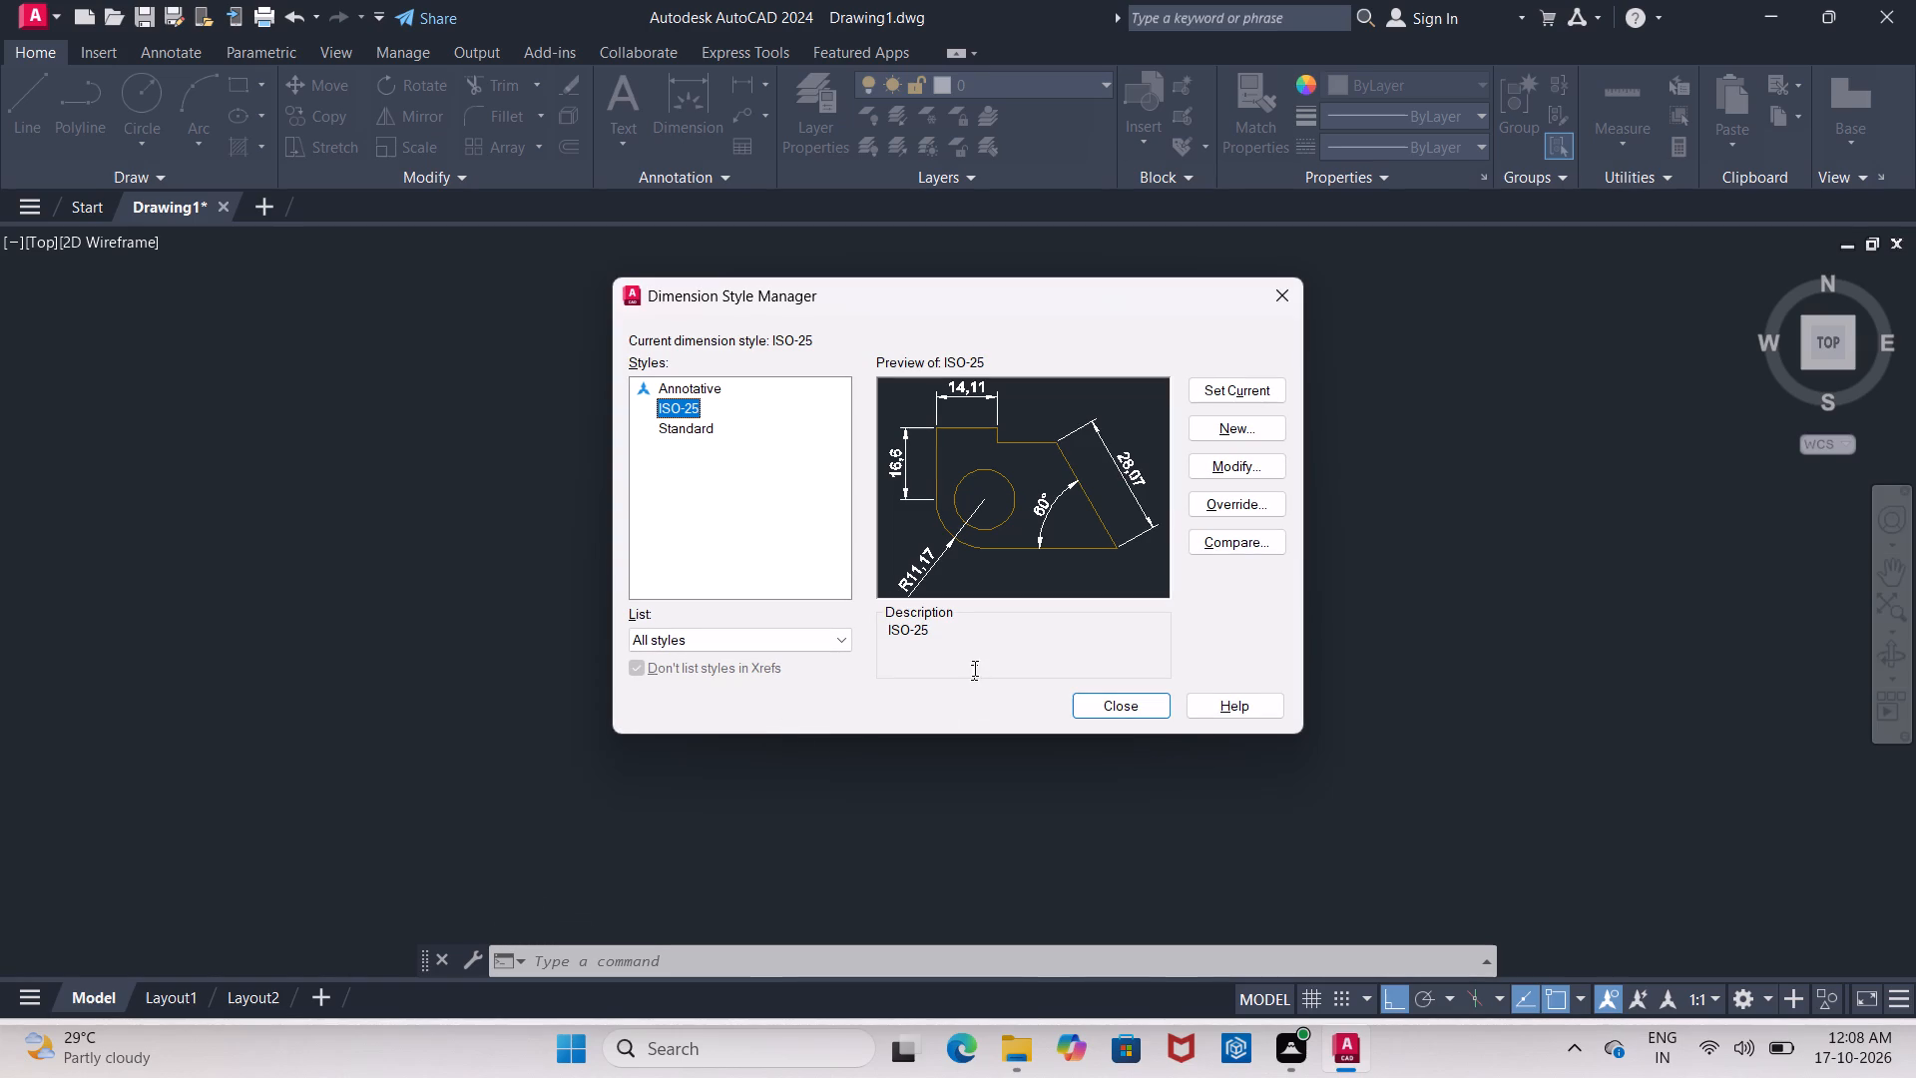
left_click(1211, 466)
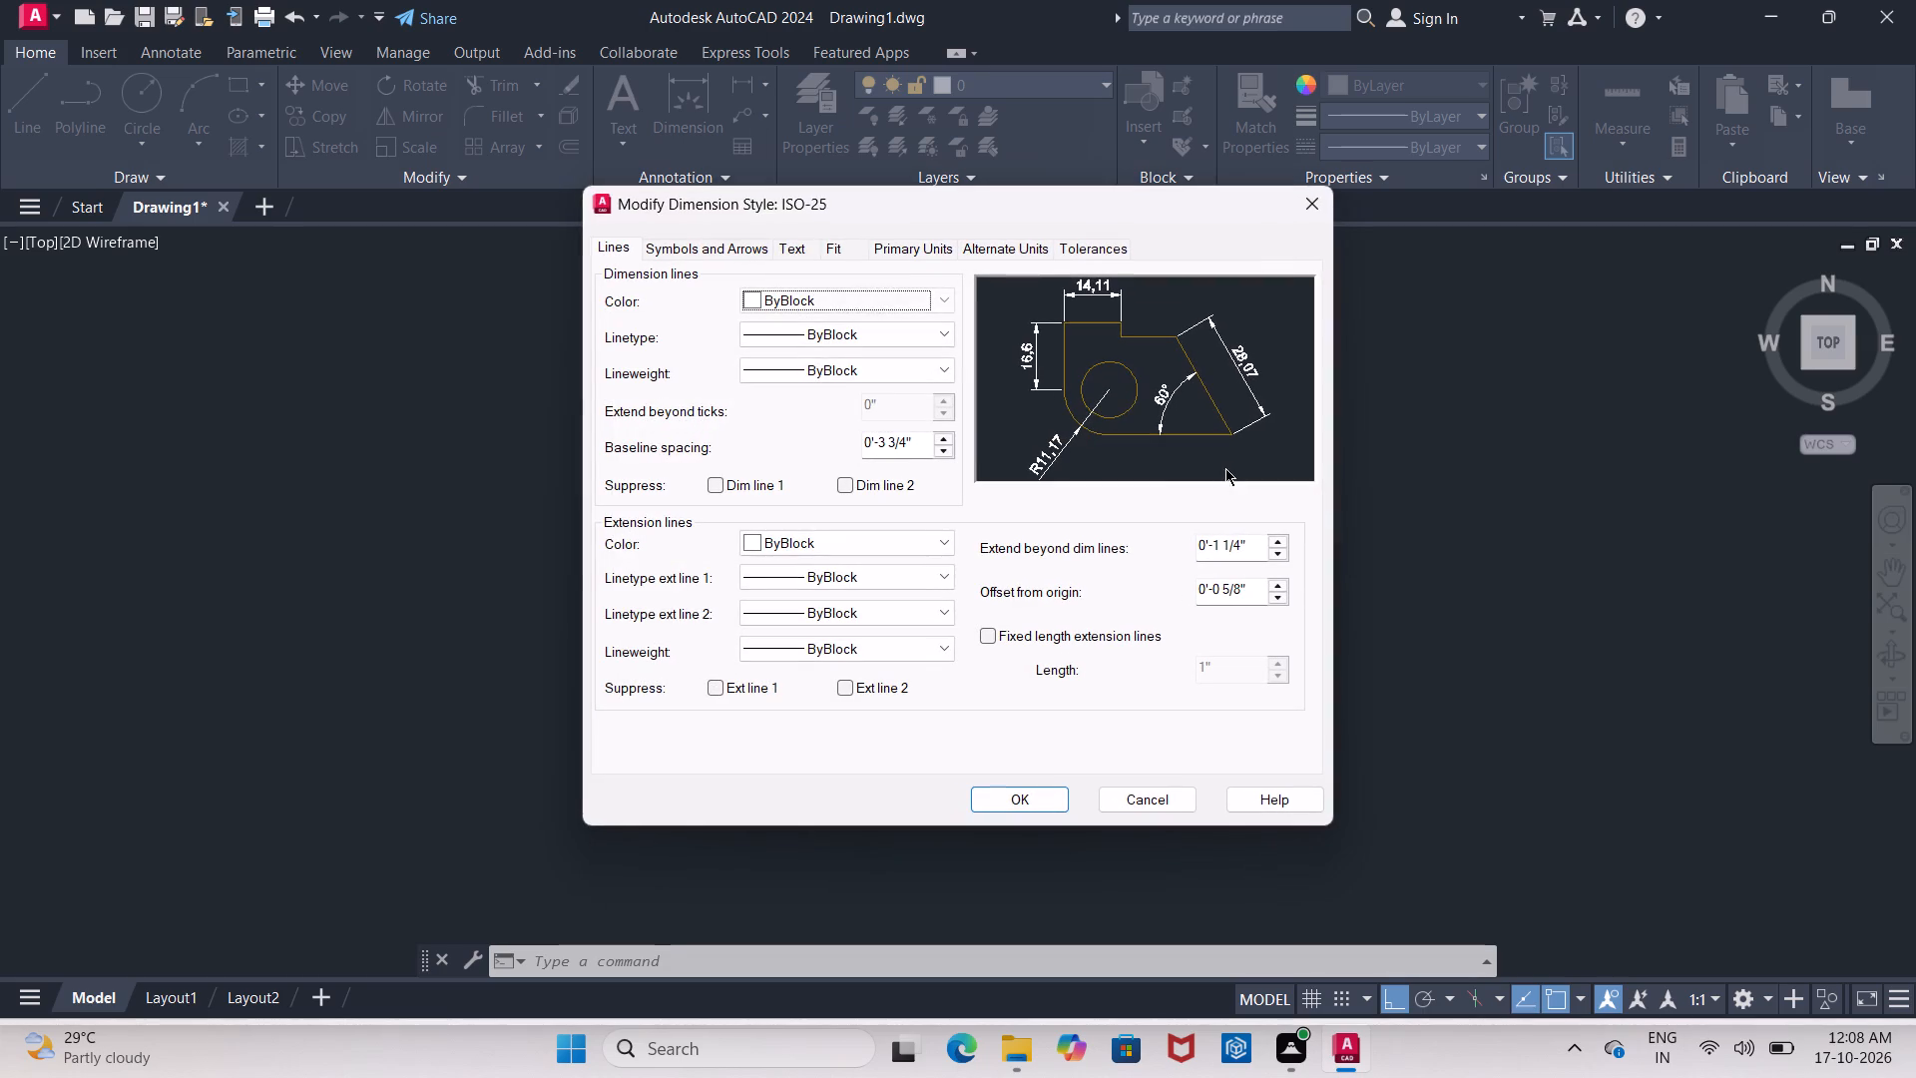
left_click(926, 250)
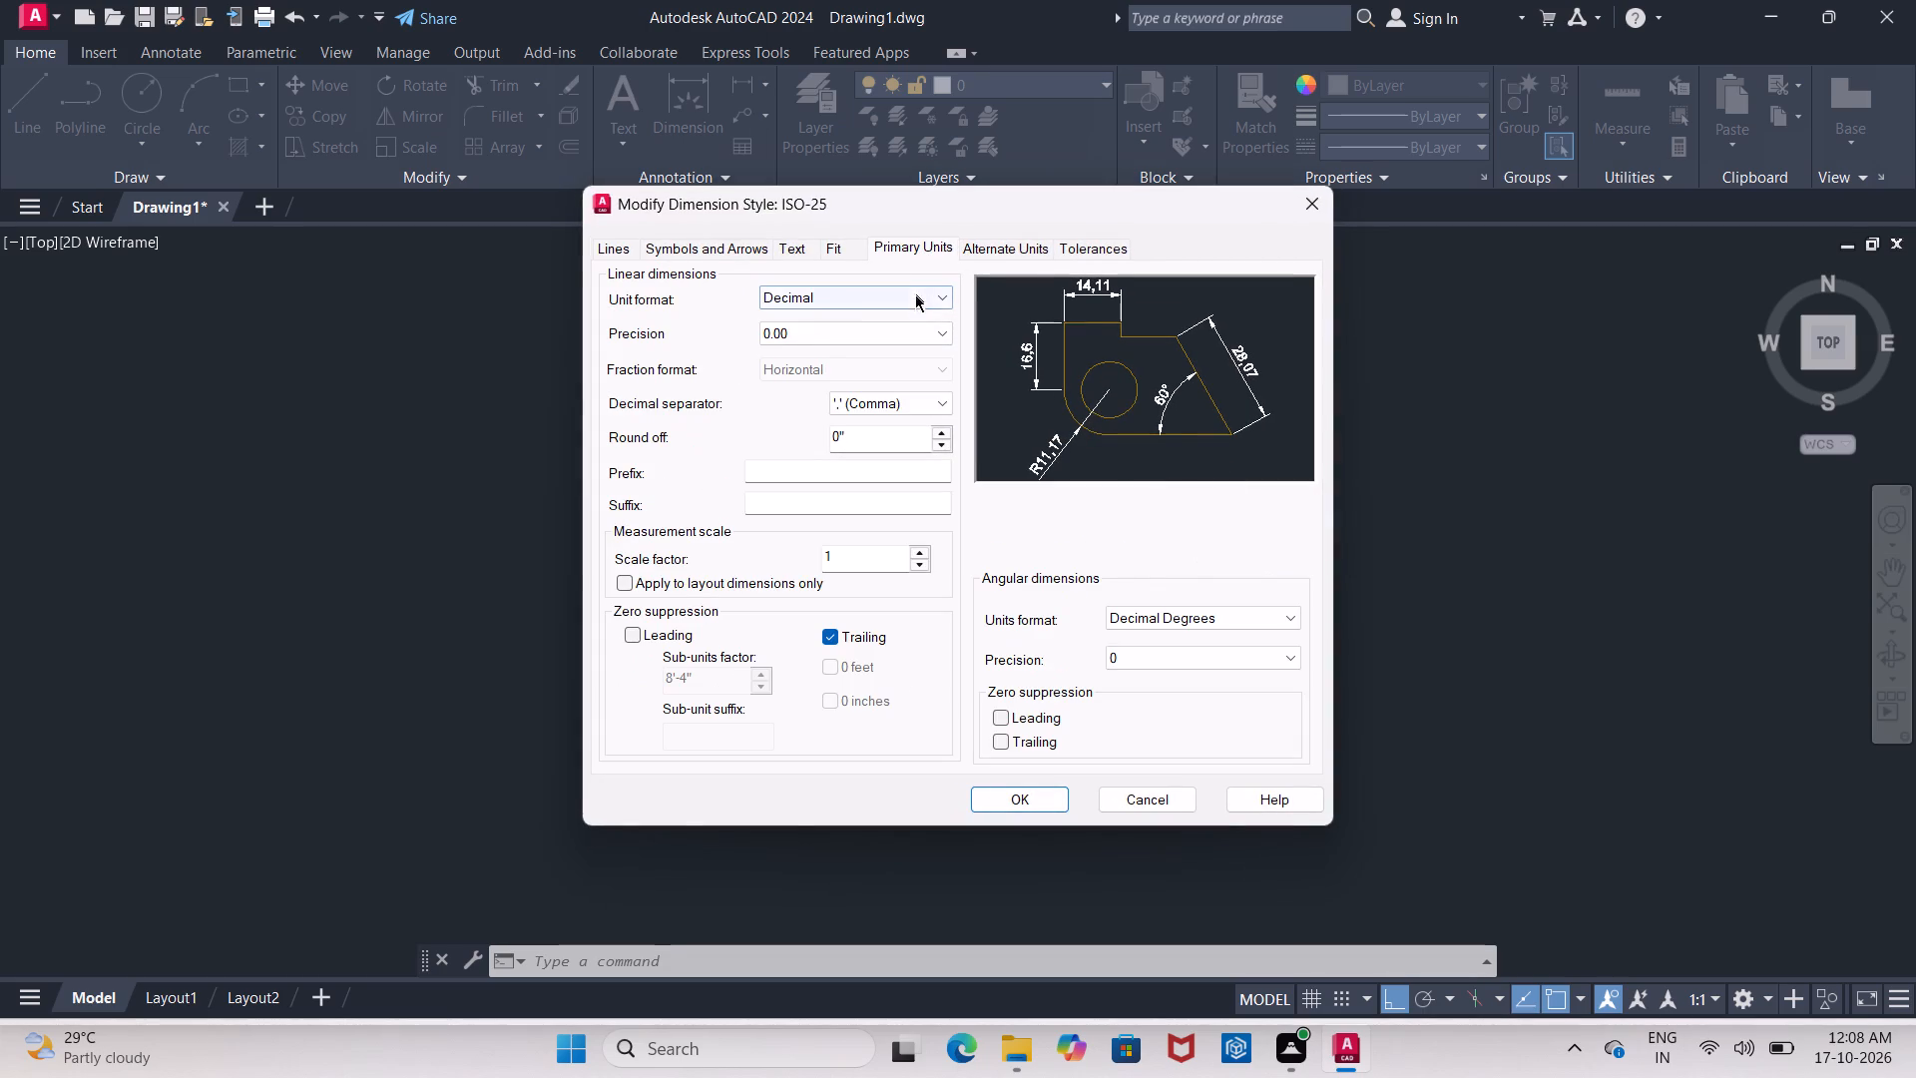
left_click(915, 297)
left_click(897, 362)
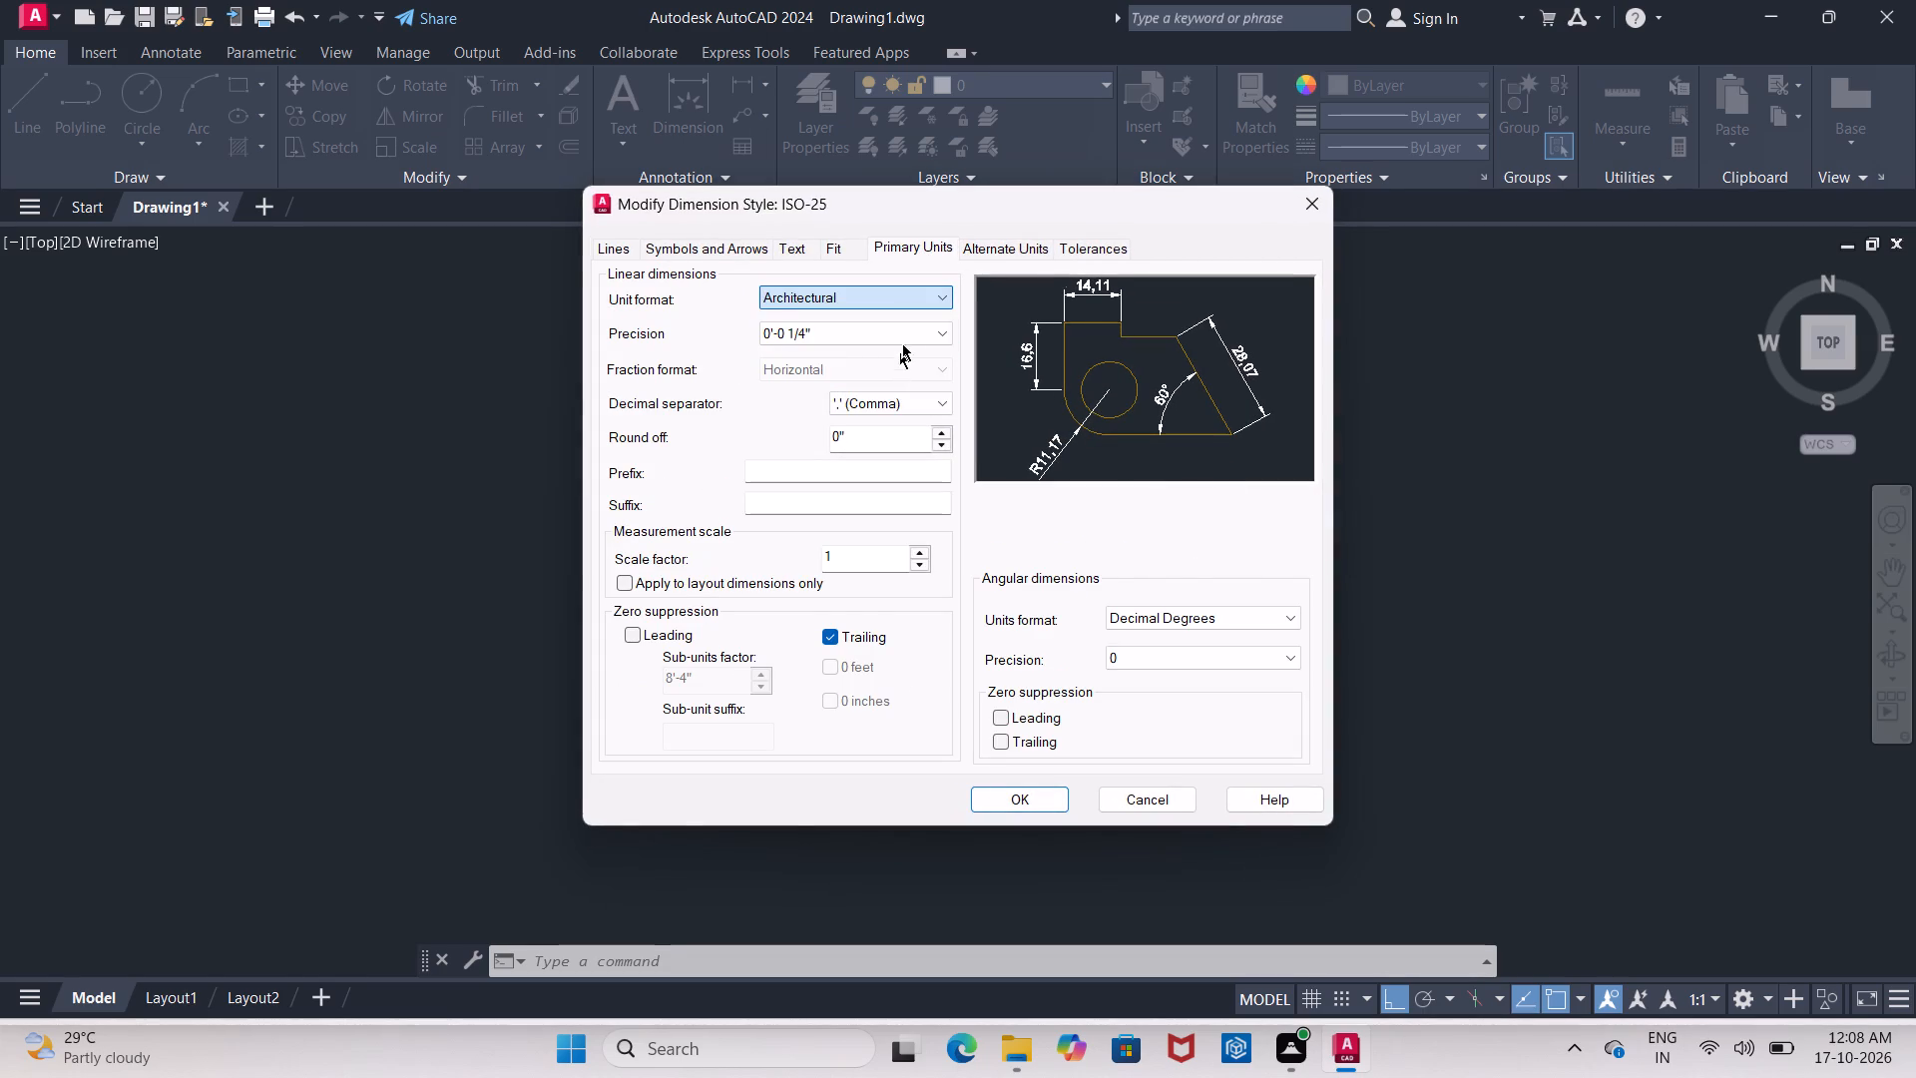
left_click(911, 339)
left_click(901, 369)
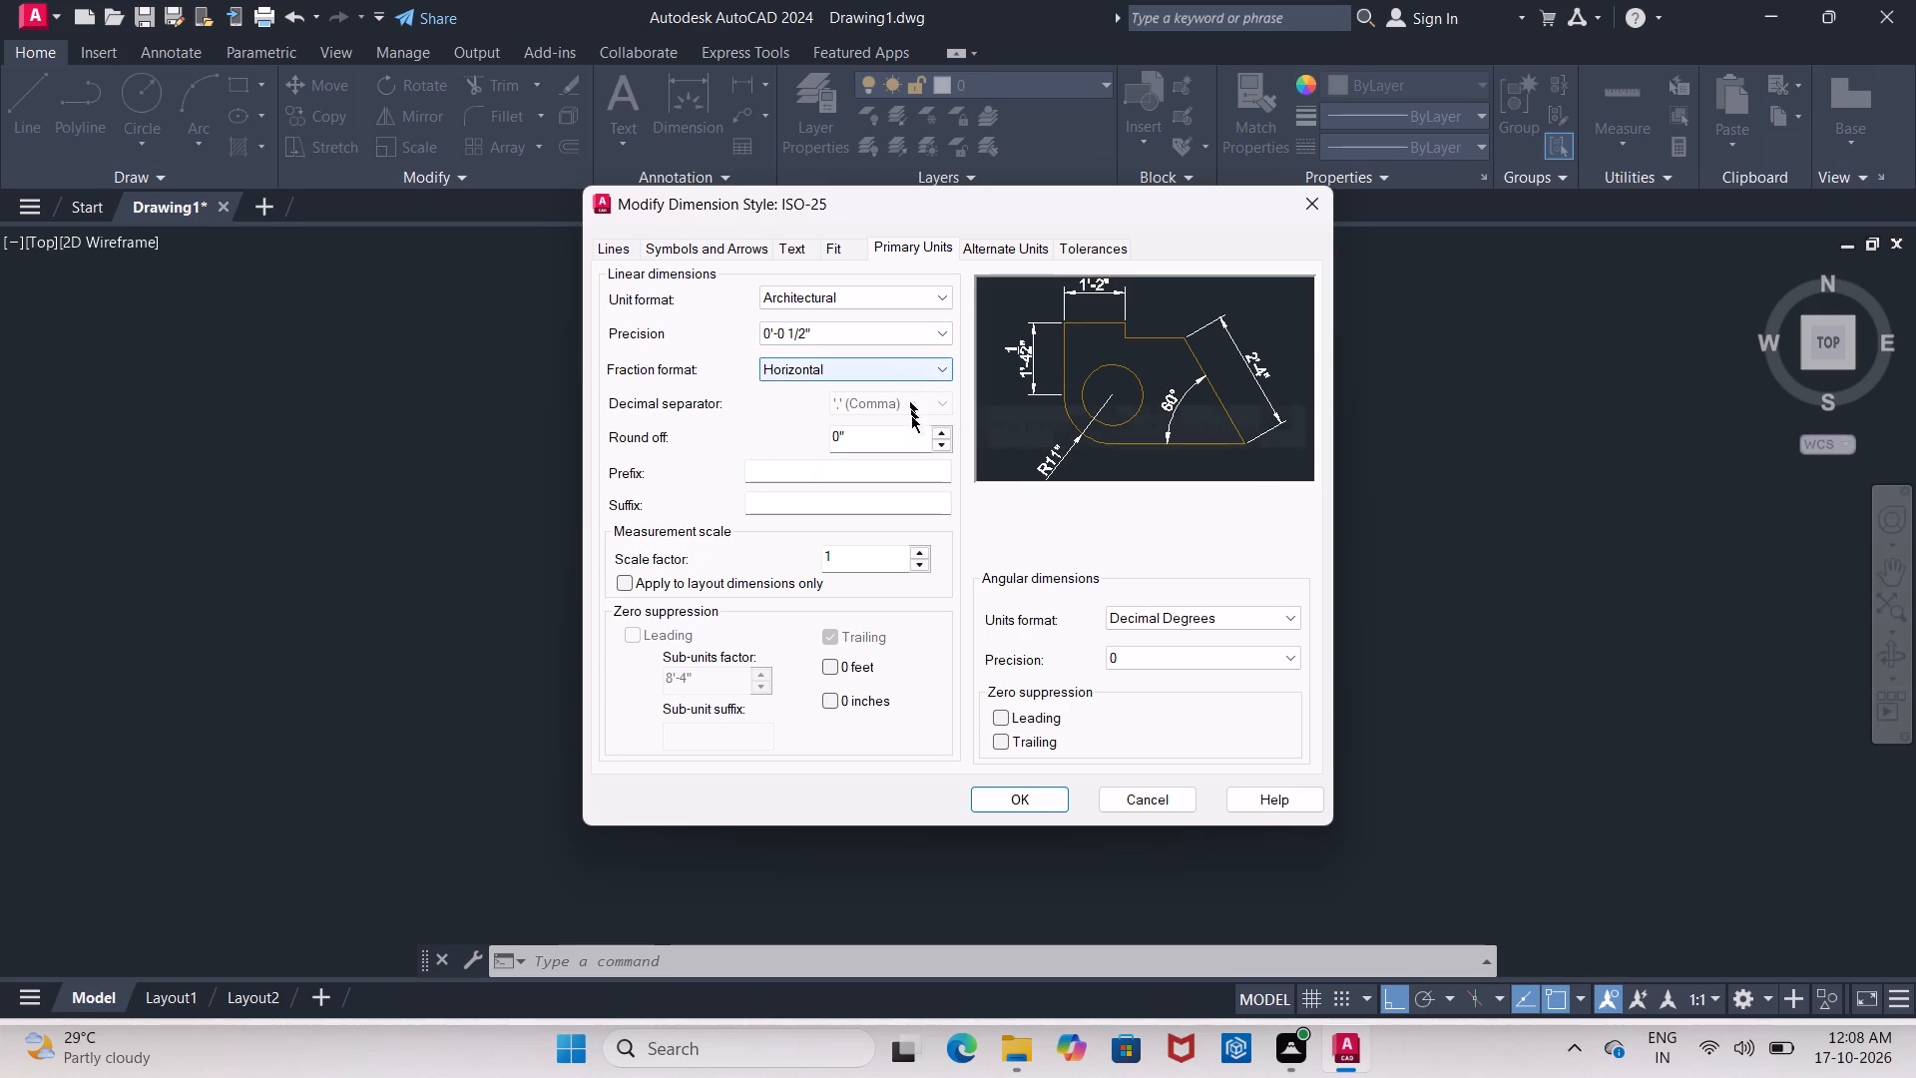
Set the ISO-25 dimension text height to 9" and its offset from the dimension line to 2".
left_click(789, 259)
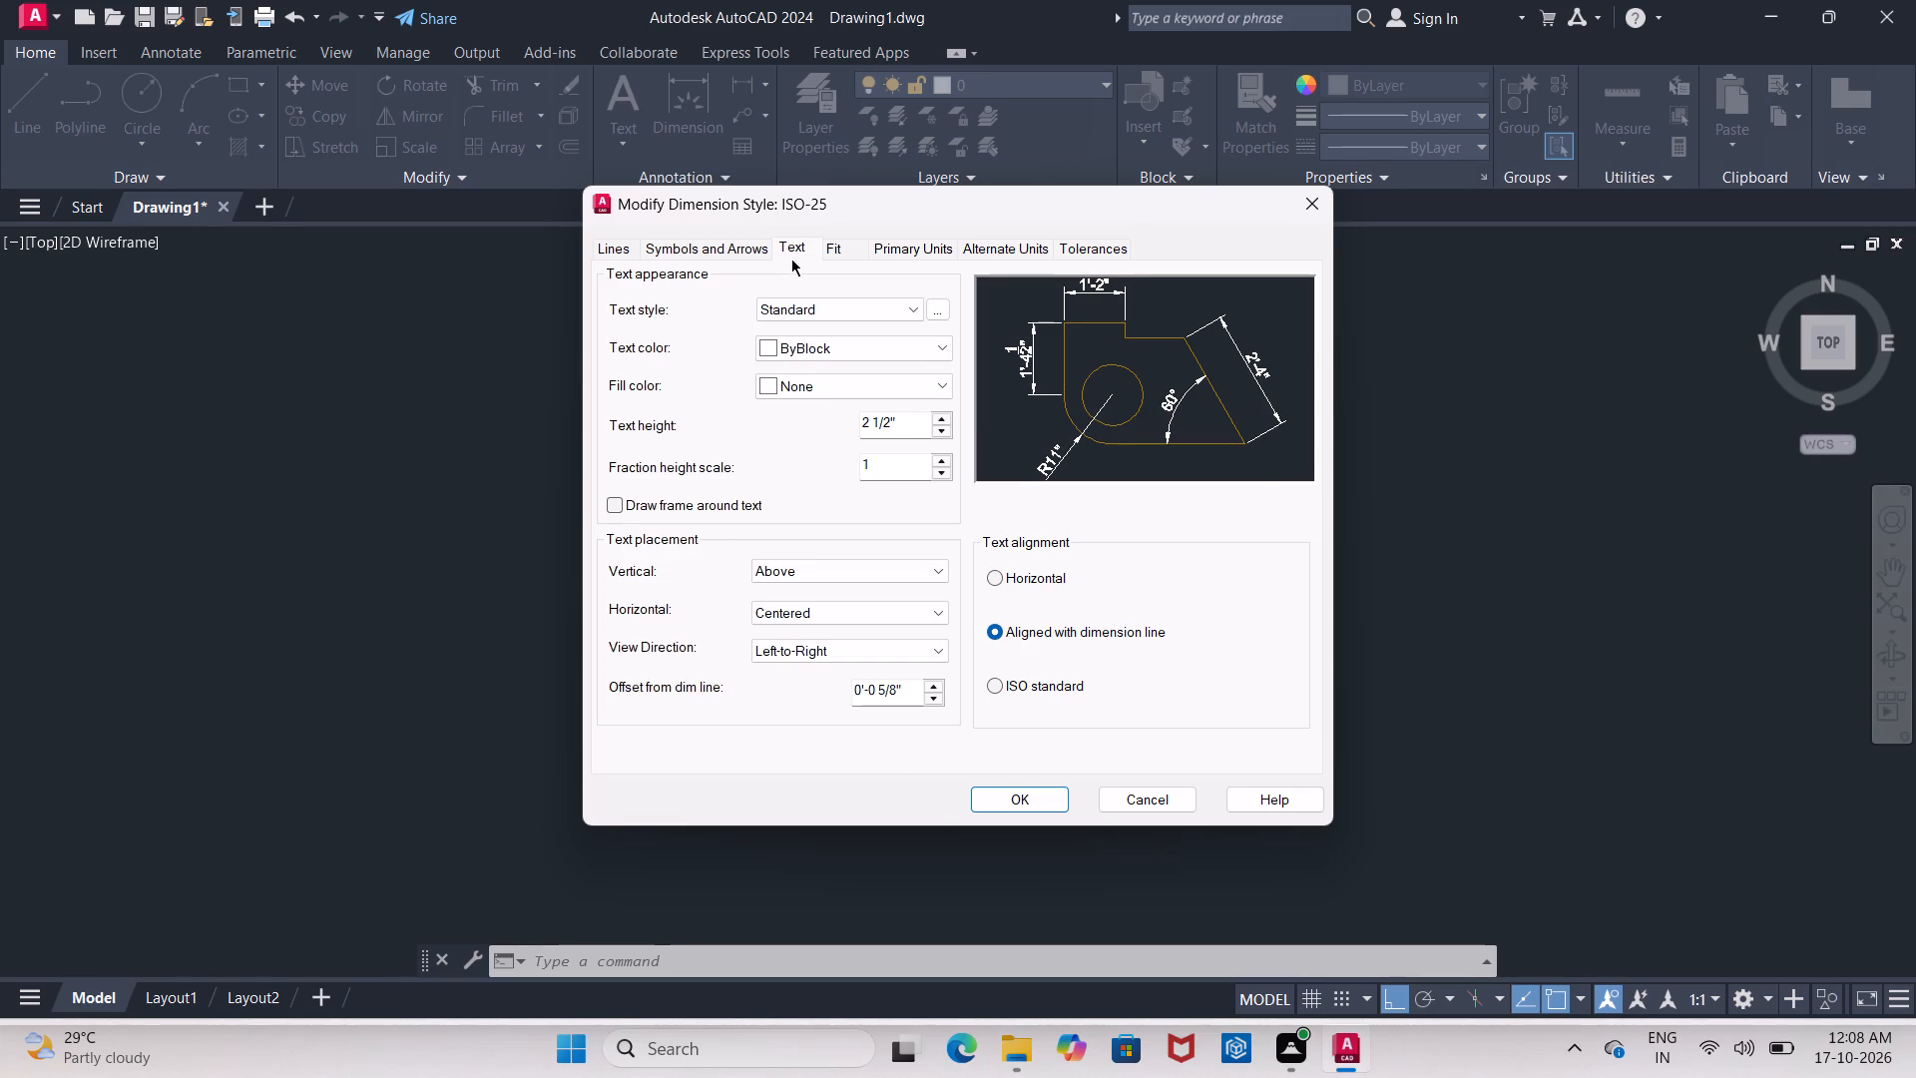
left_click_drag(899, 419, 588, 517)
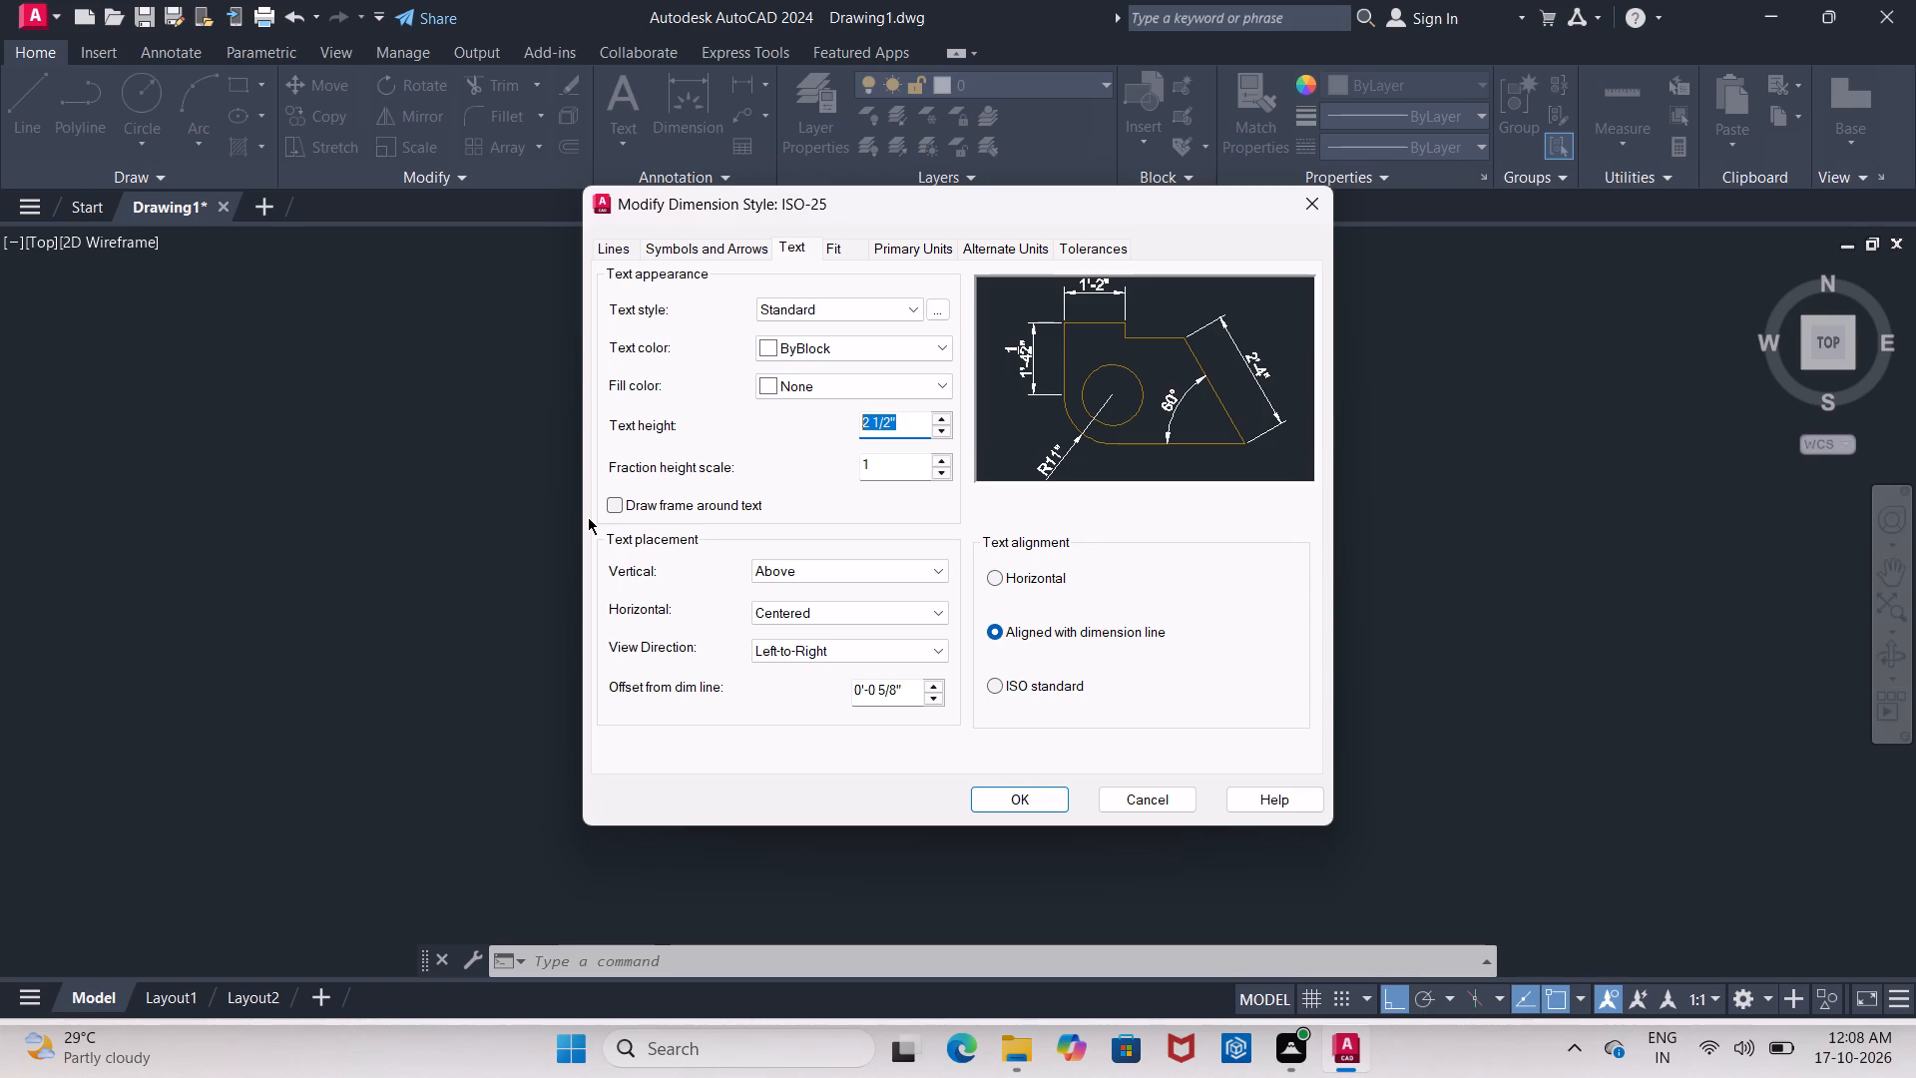
key("9")
key("shift+quotedbl")
key("Return")
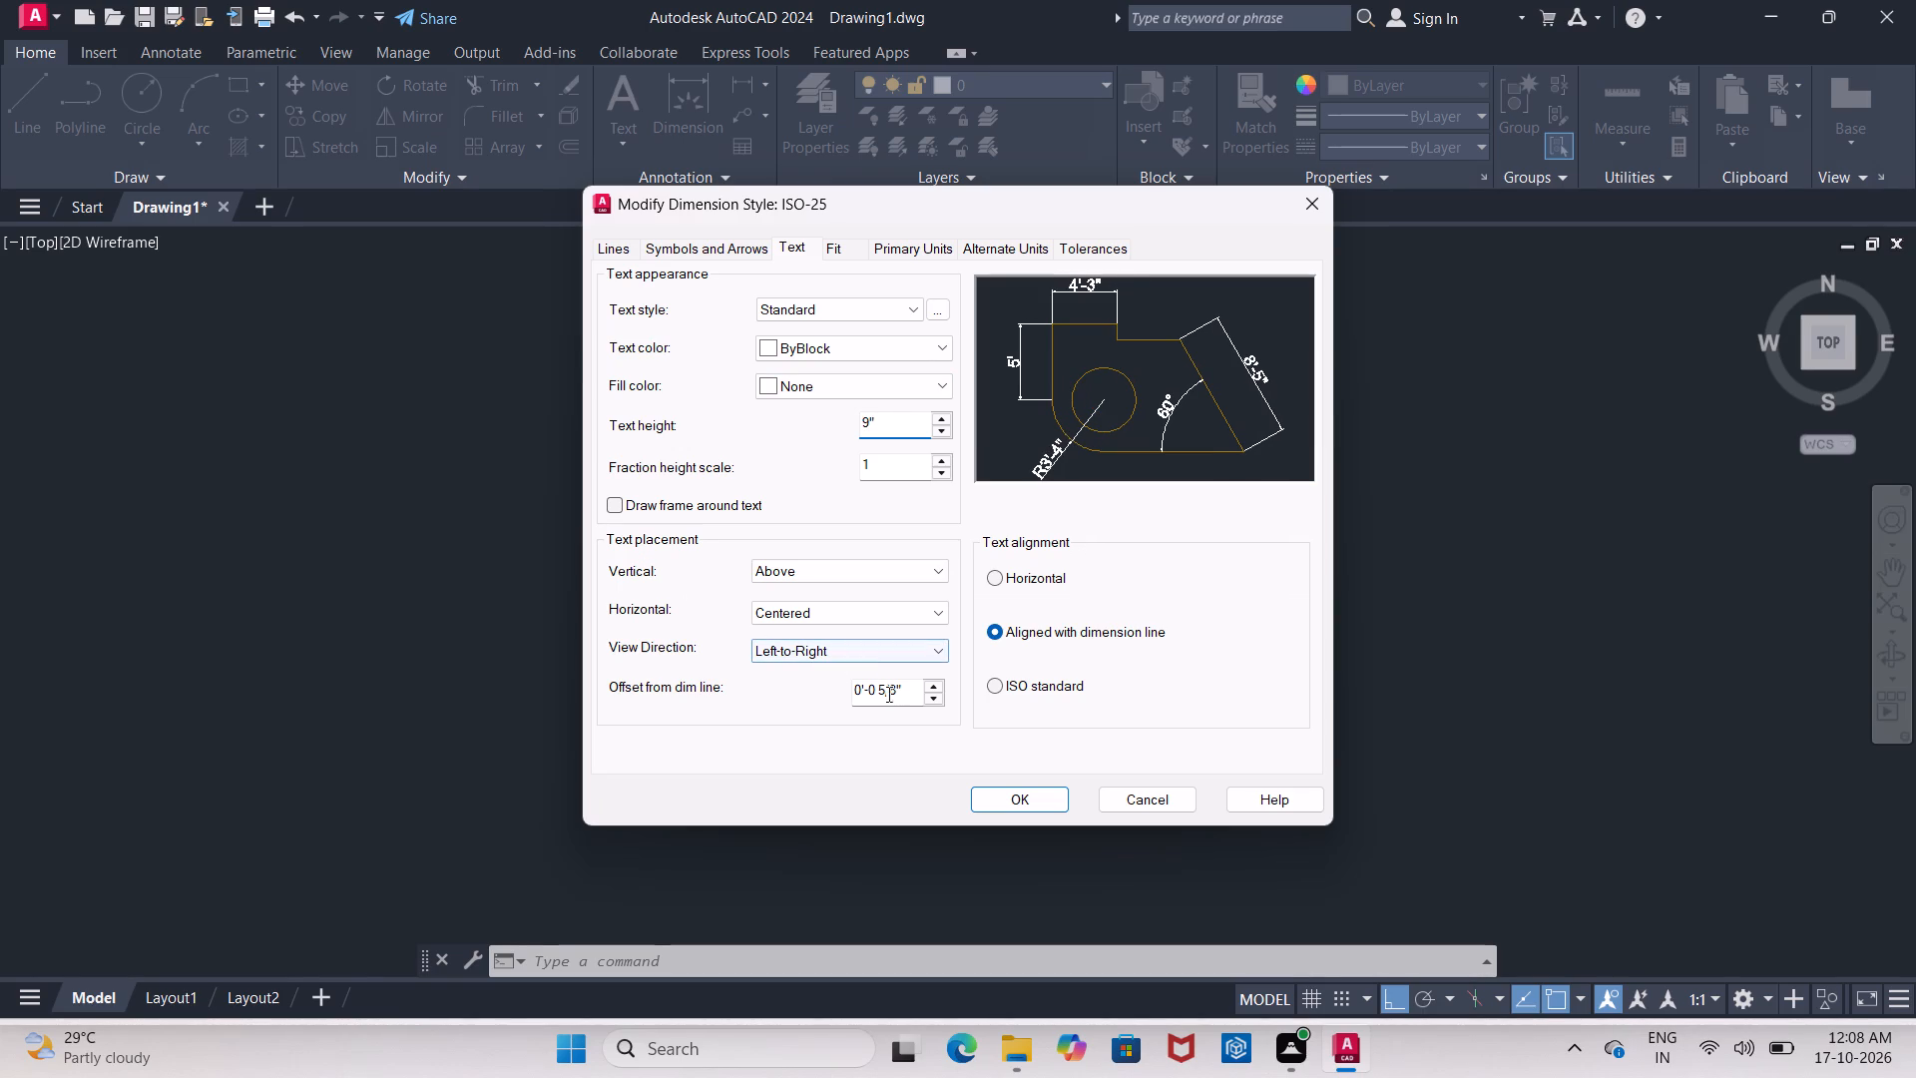
left_click_drag(899, 692, 775, 692)
type("2\"")
key("Return")
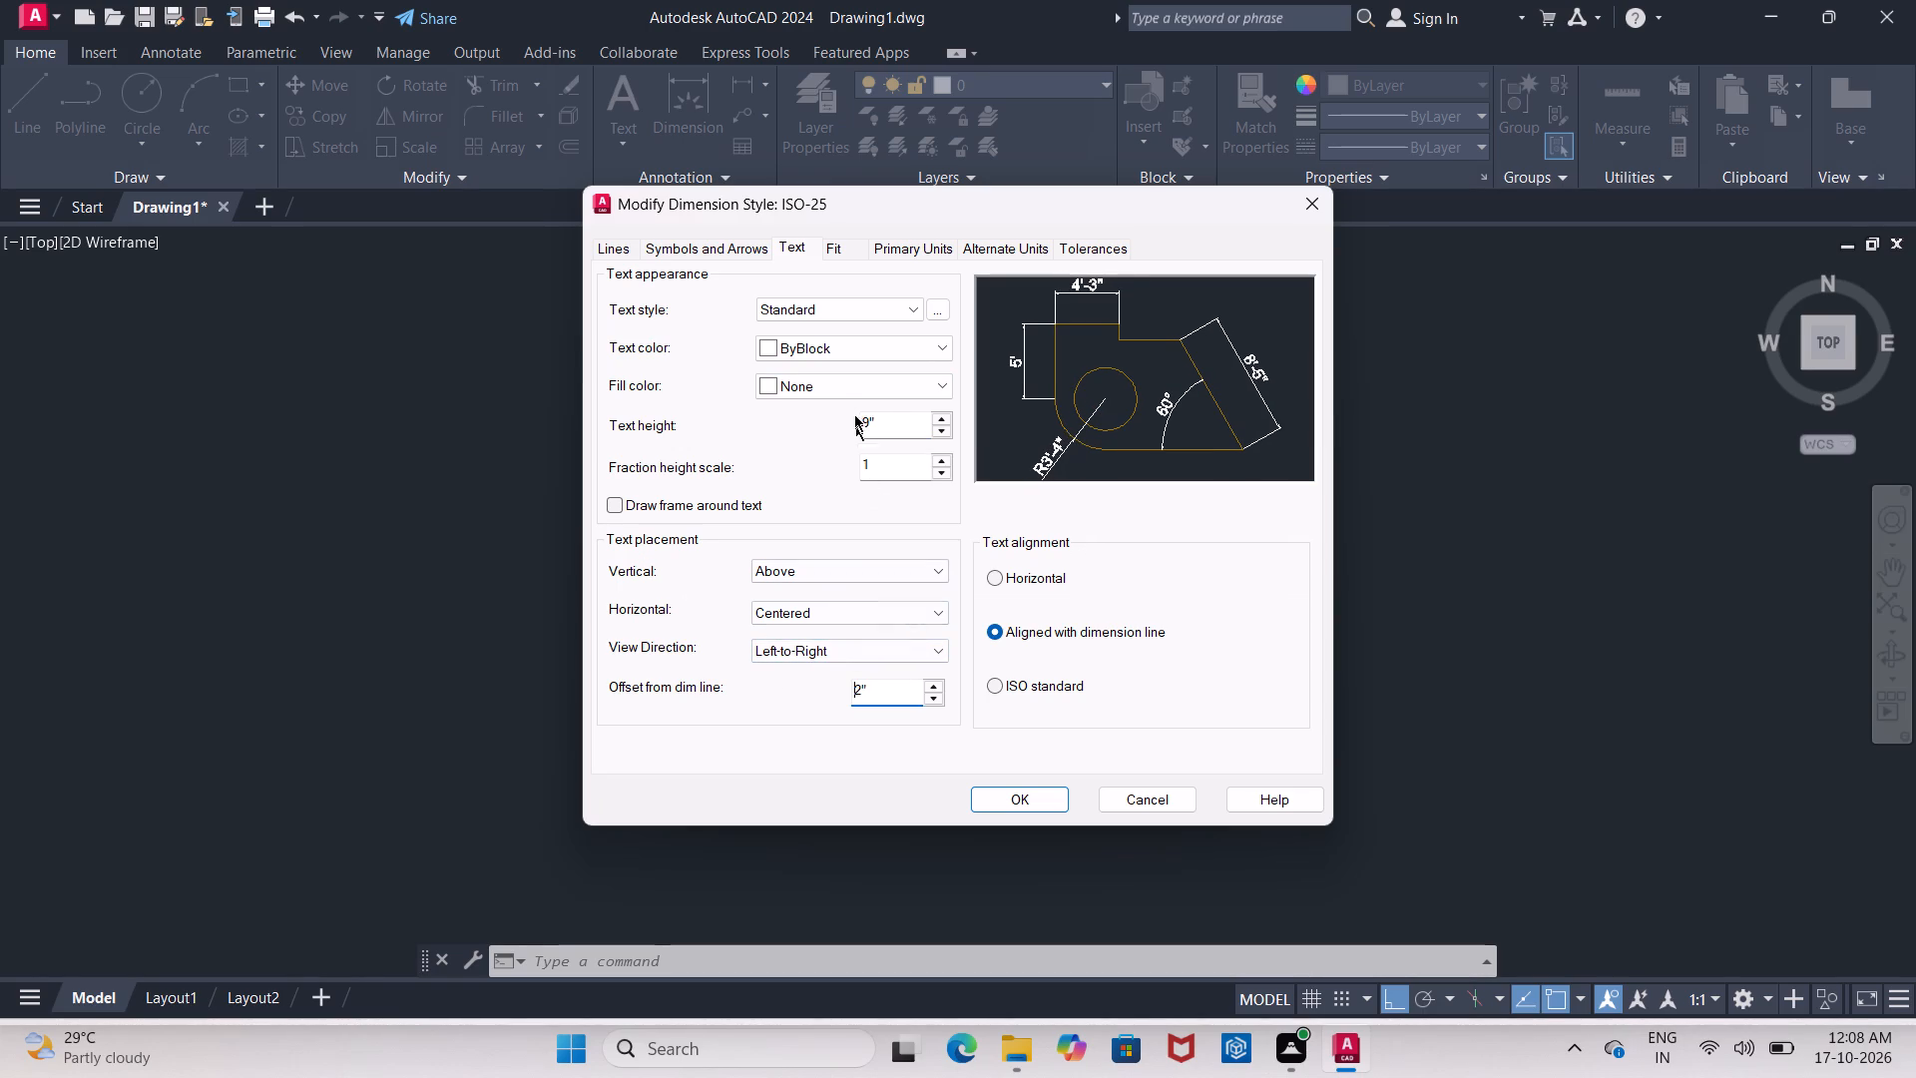
Set the ISO-25 arrow size to 9" and apply the dimension style changes.
left_click(686, 240)
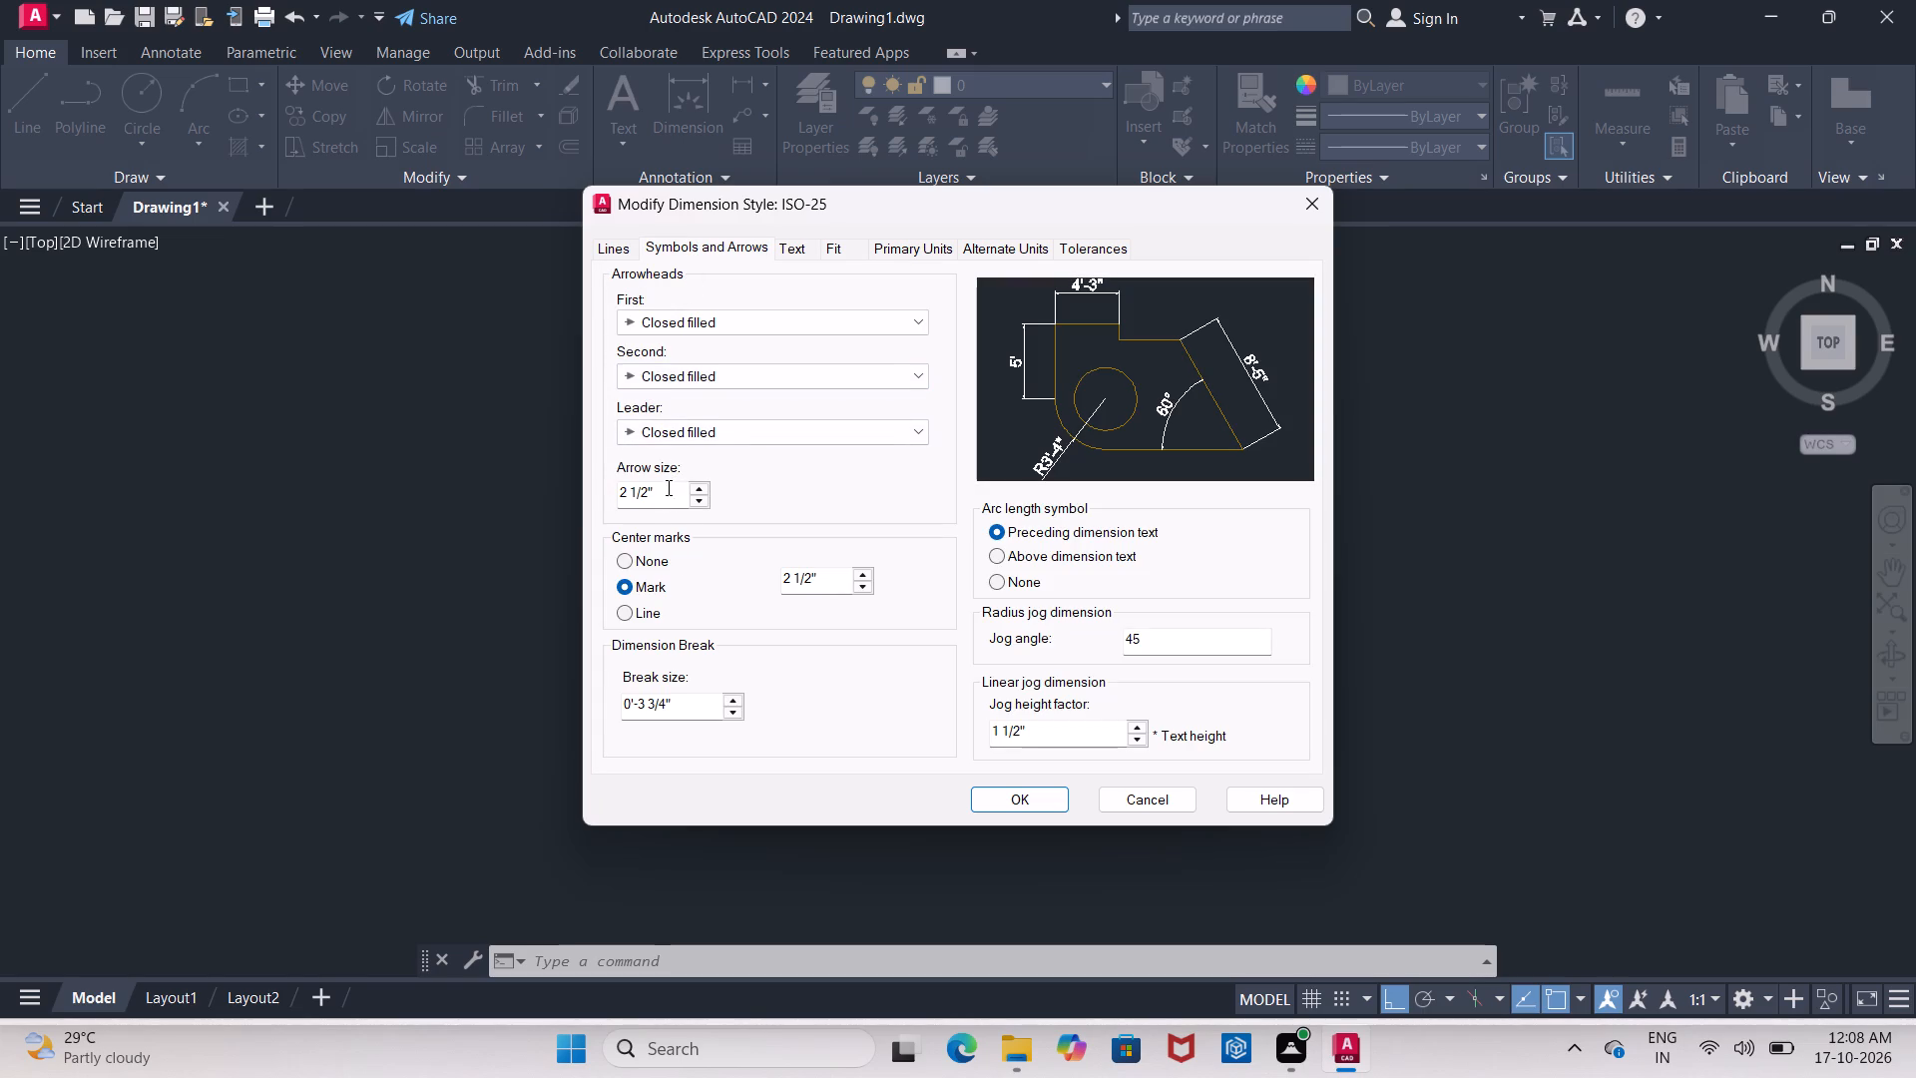
left_click_drag(669, 488, 488, 508)
type("9\"")
key("Return")
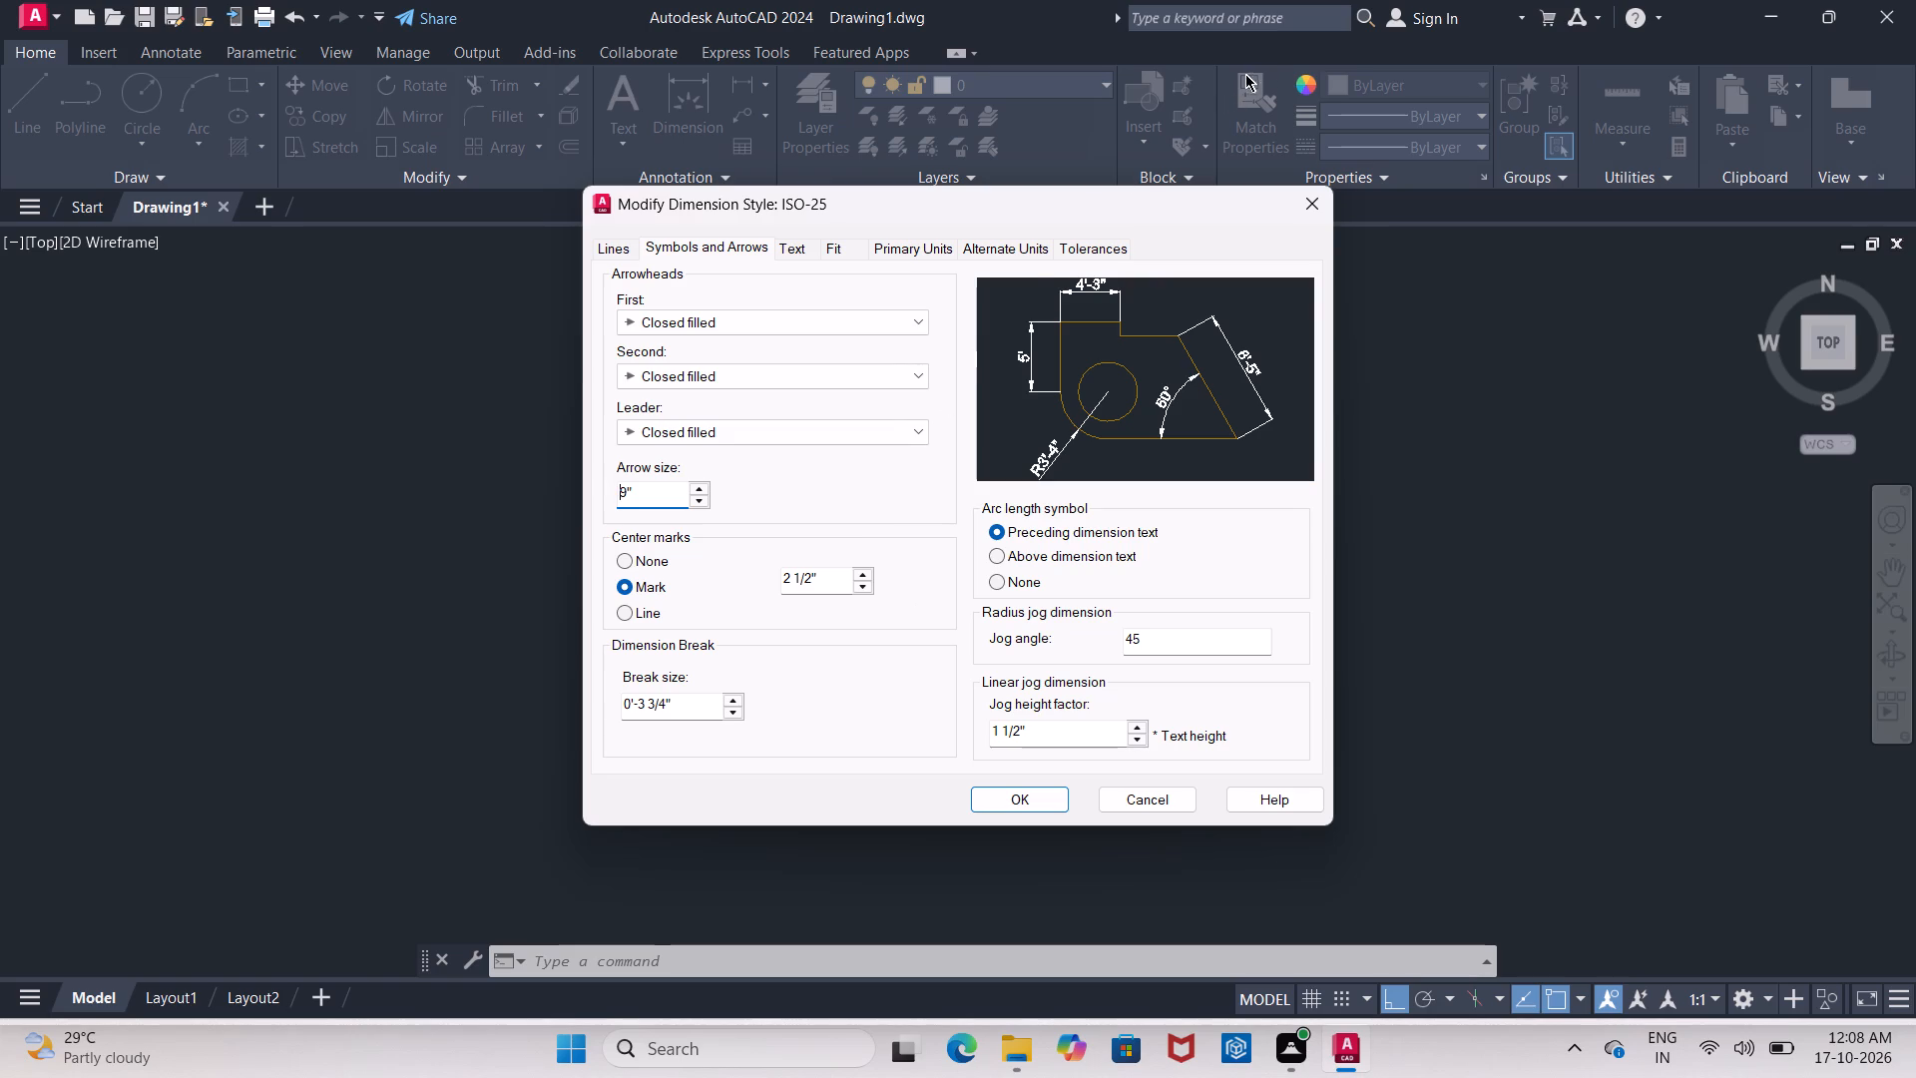
left_click(923, 246)
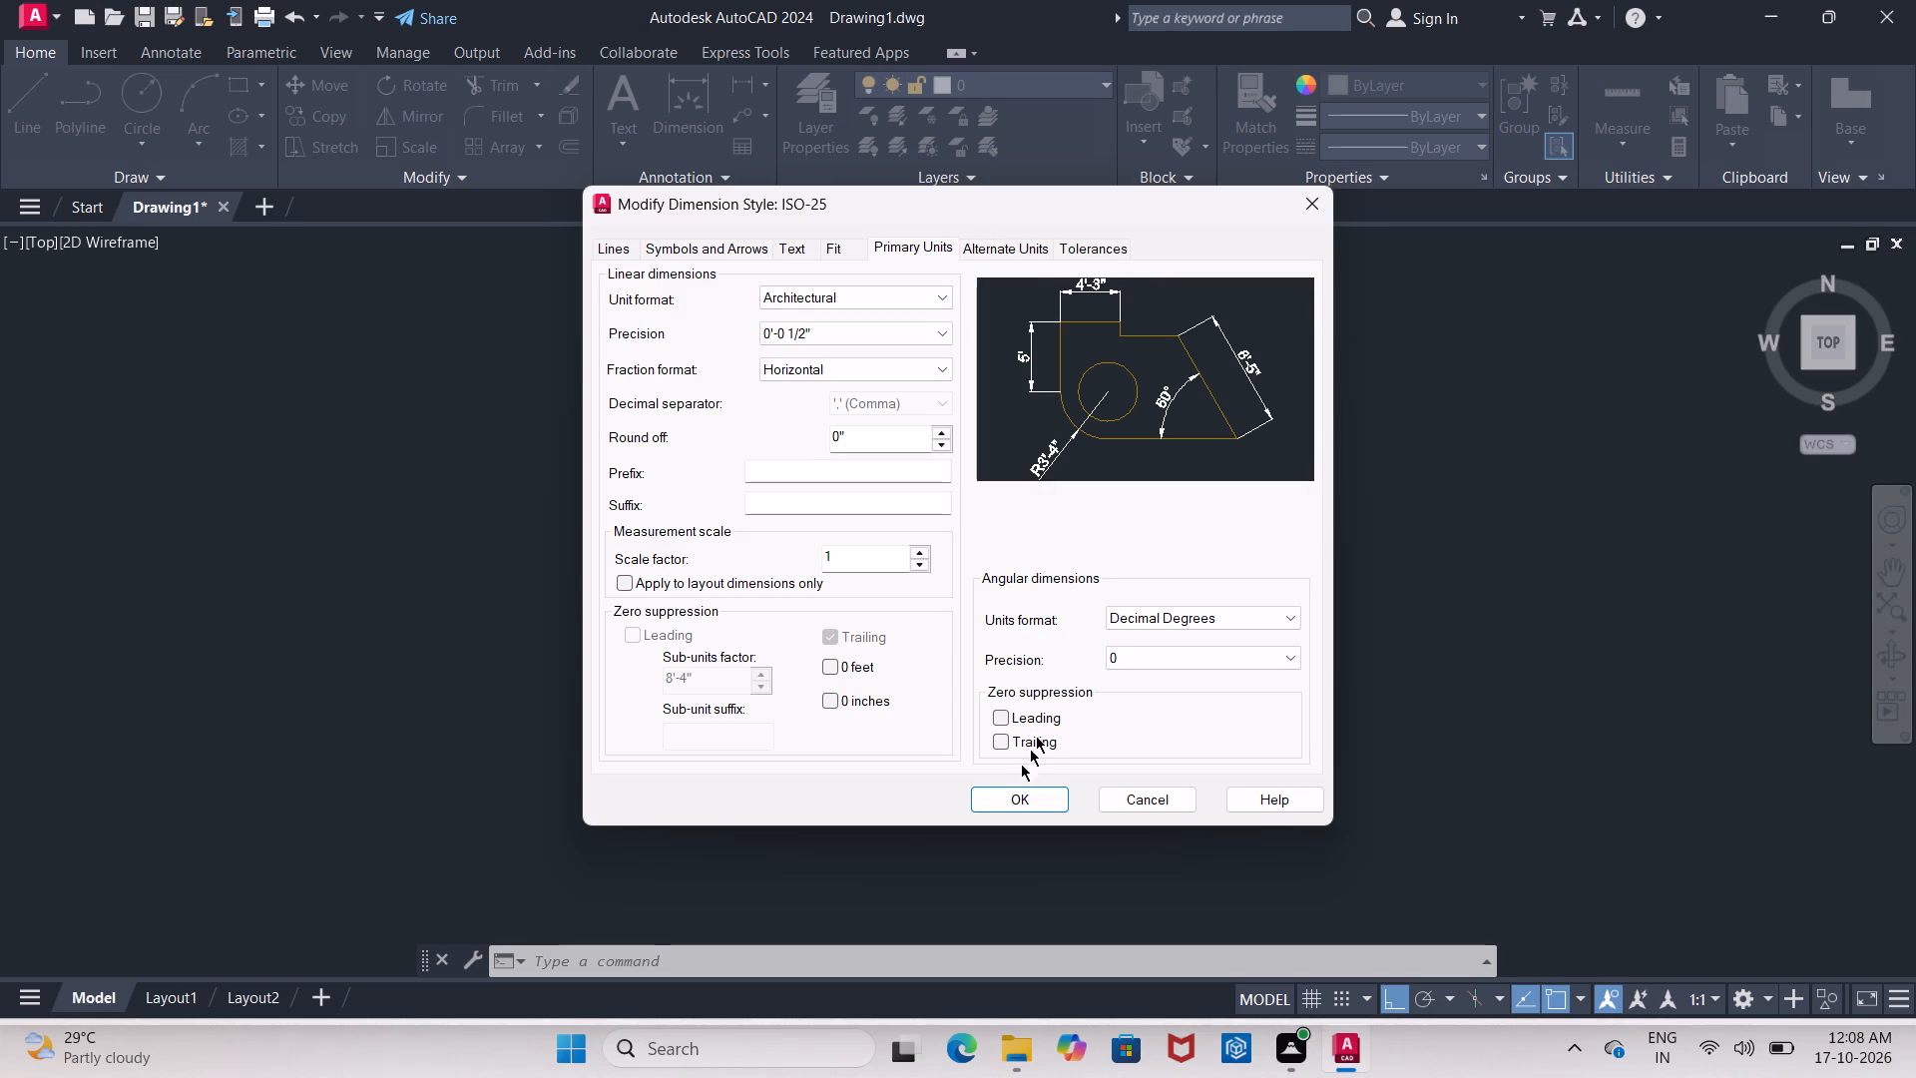
left_click(994, 810)
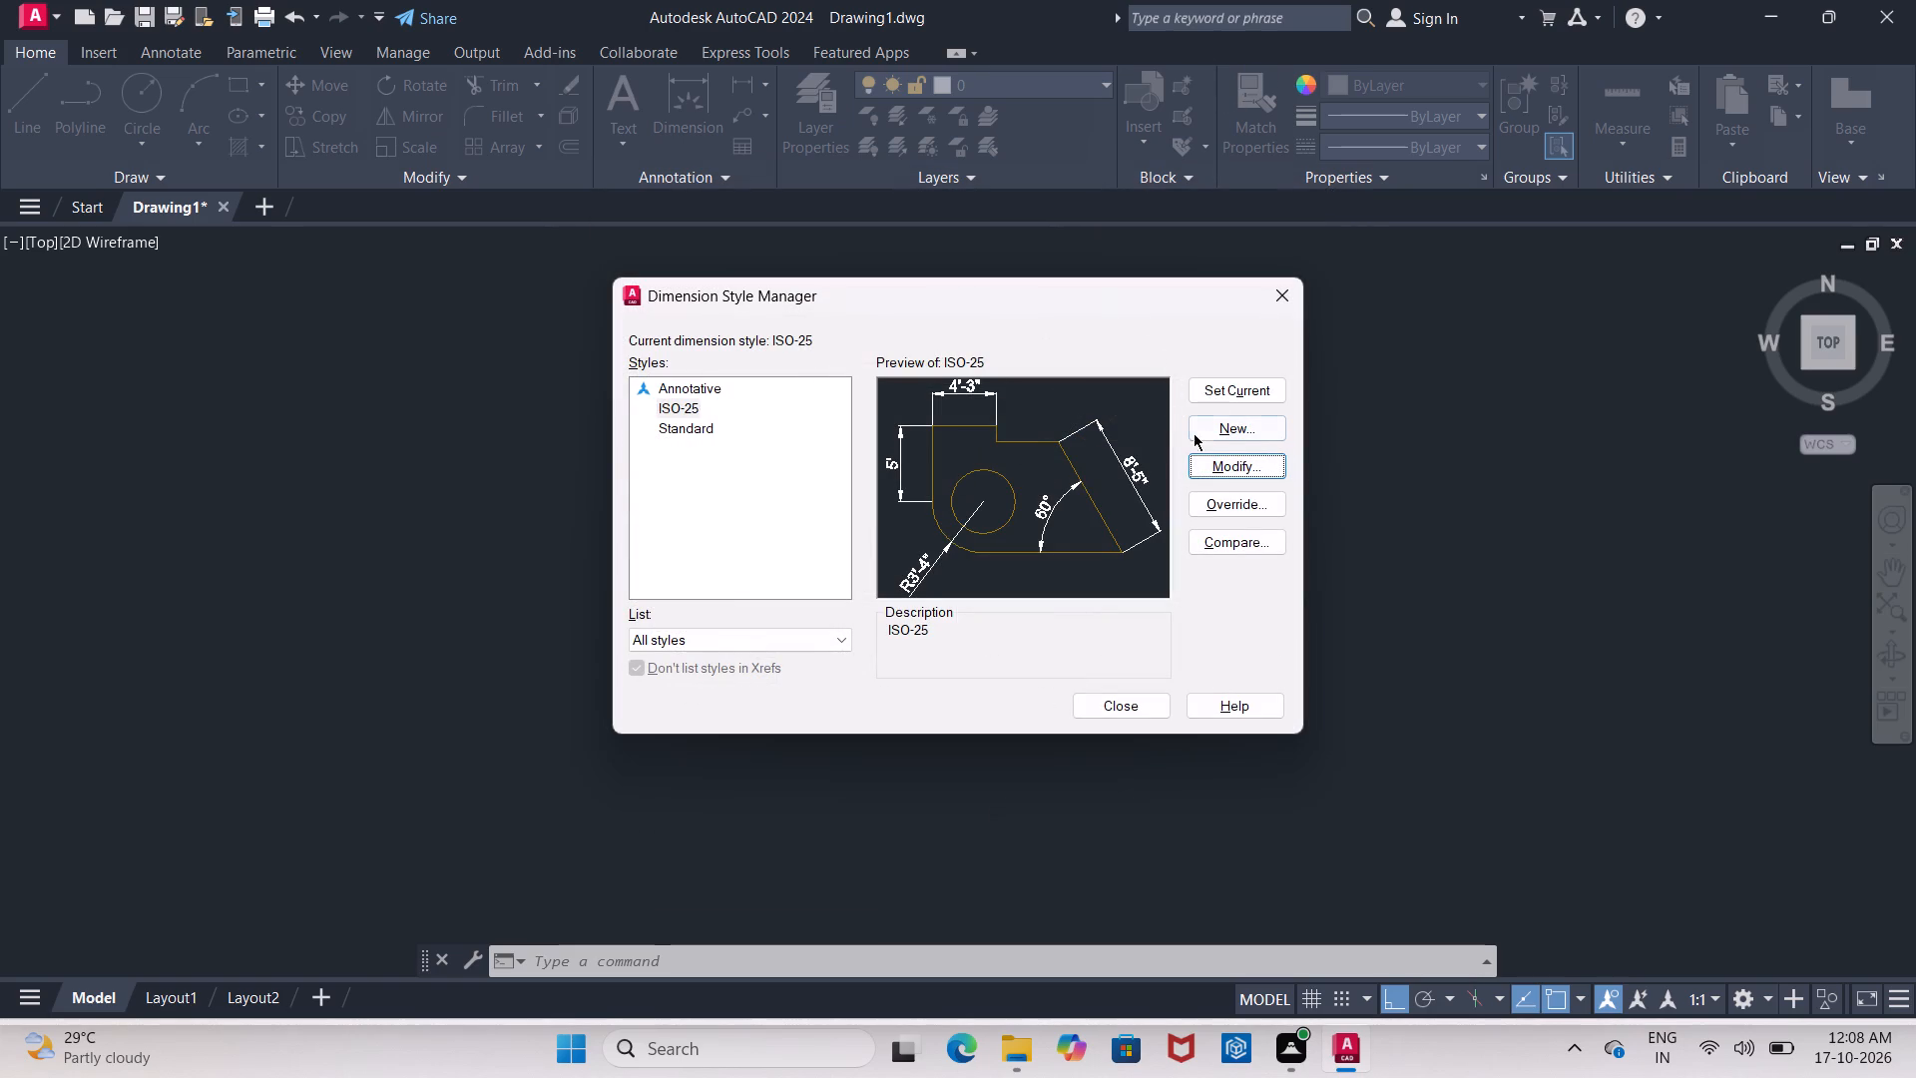
Make ISO-25 the current dimension style and close the style manager.
double_click(1224, 397)
left_click(1132, 716)
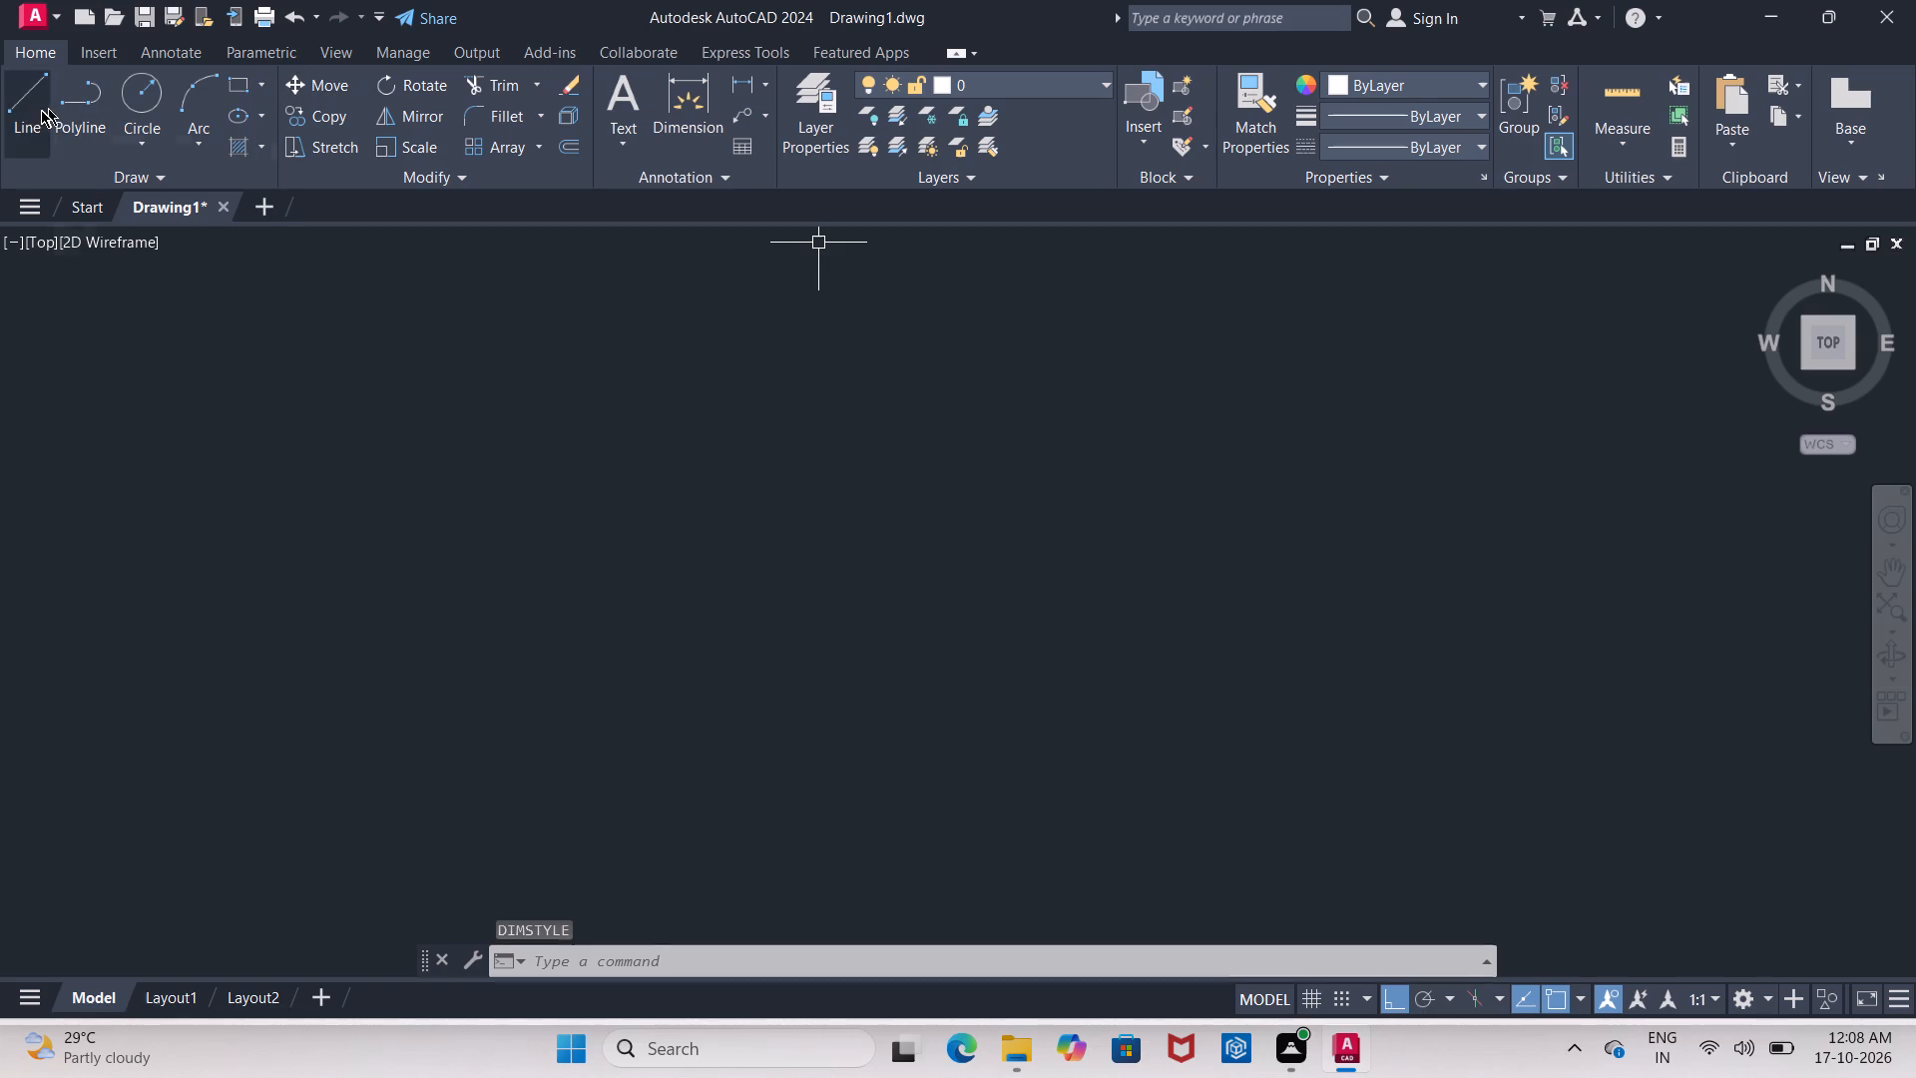
Try to draw a single horizontal line with a length of 20' in the empty model space.
left_click(41, 111)
left_click(501, 354)
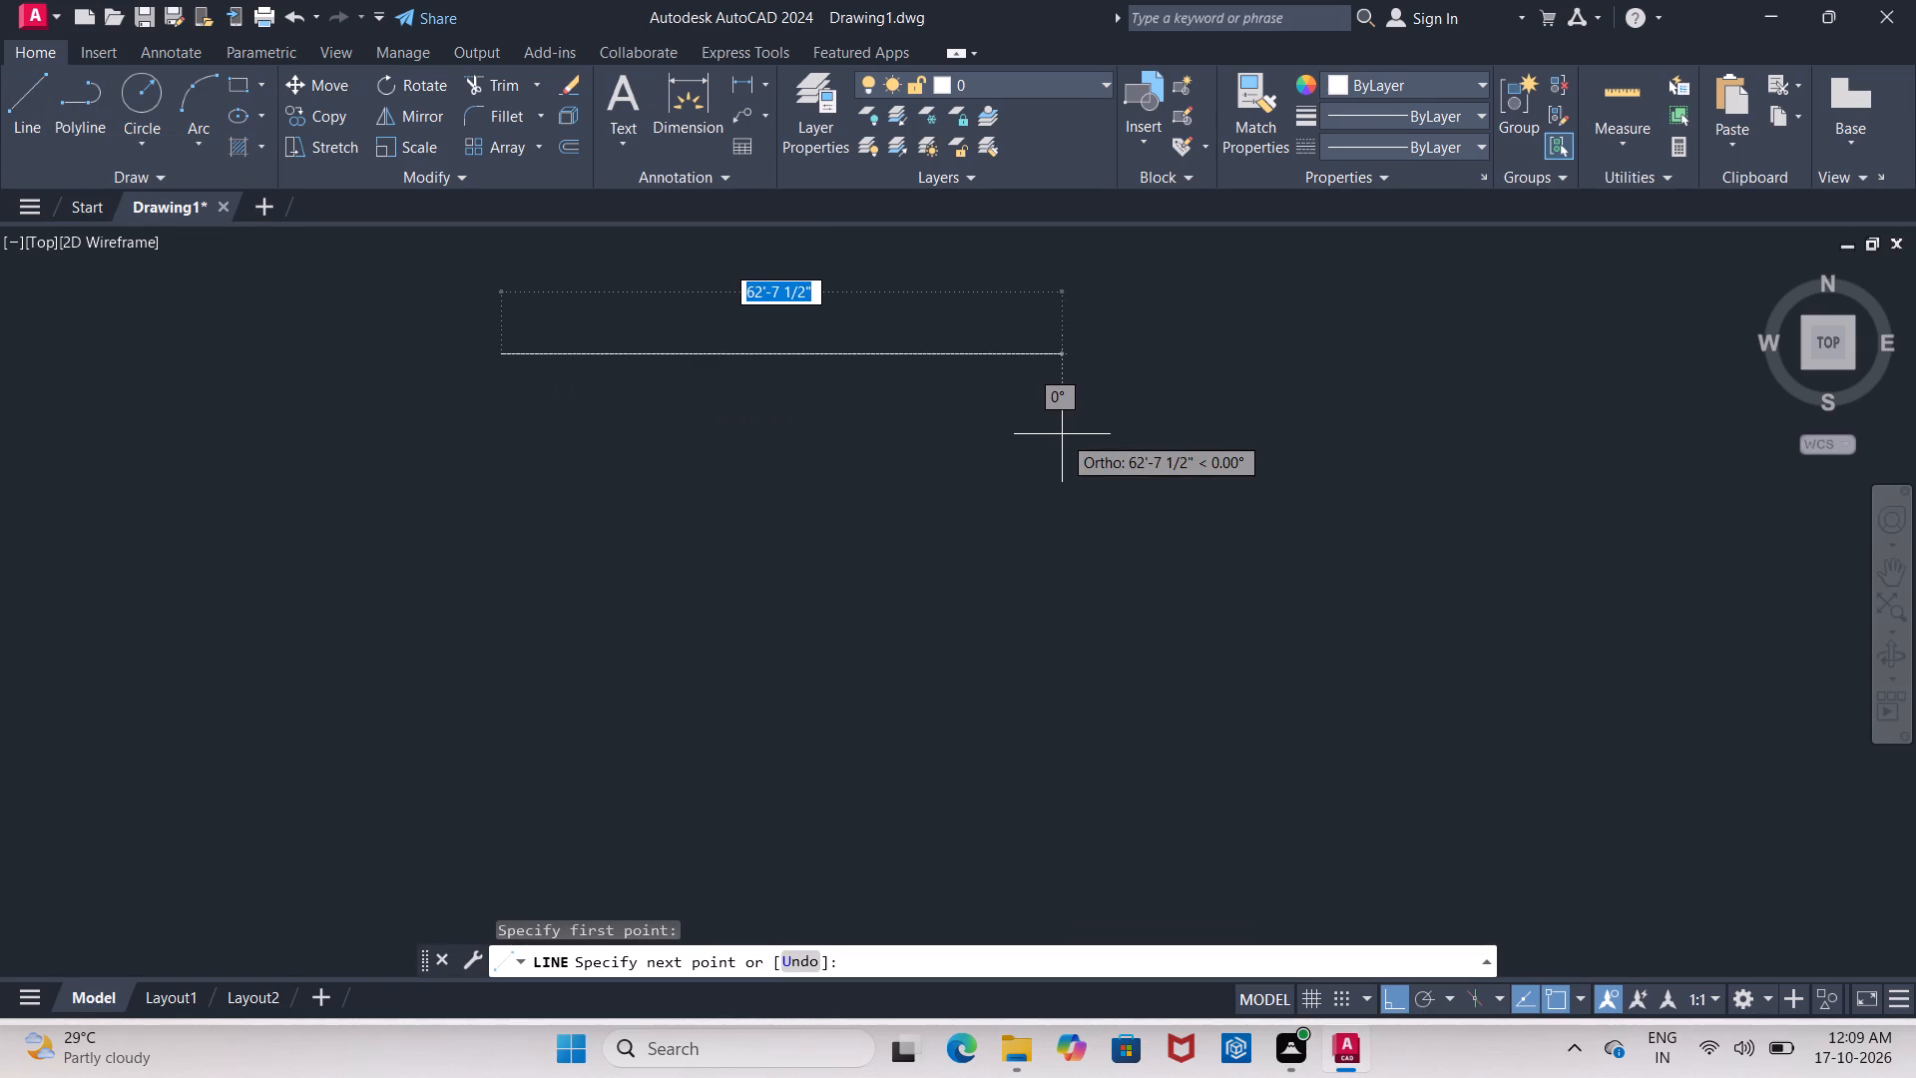
type("20")
key("apostrophe")
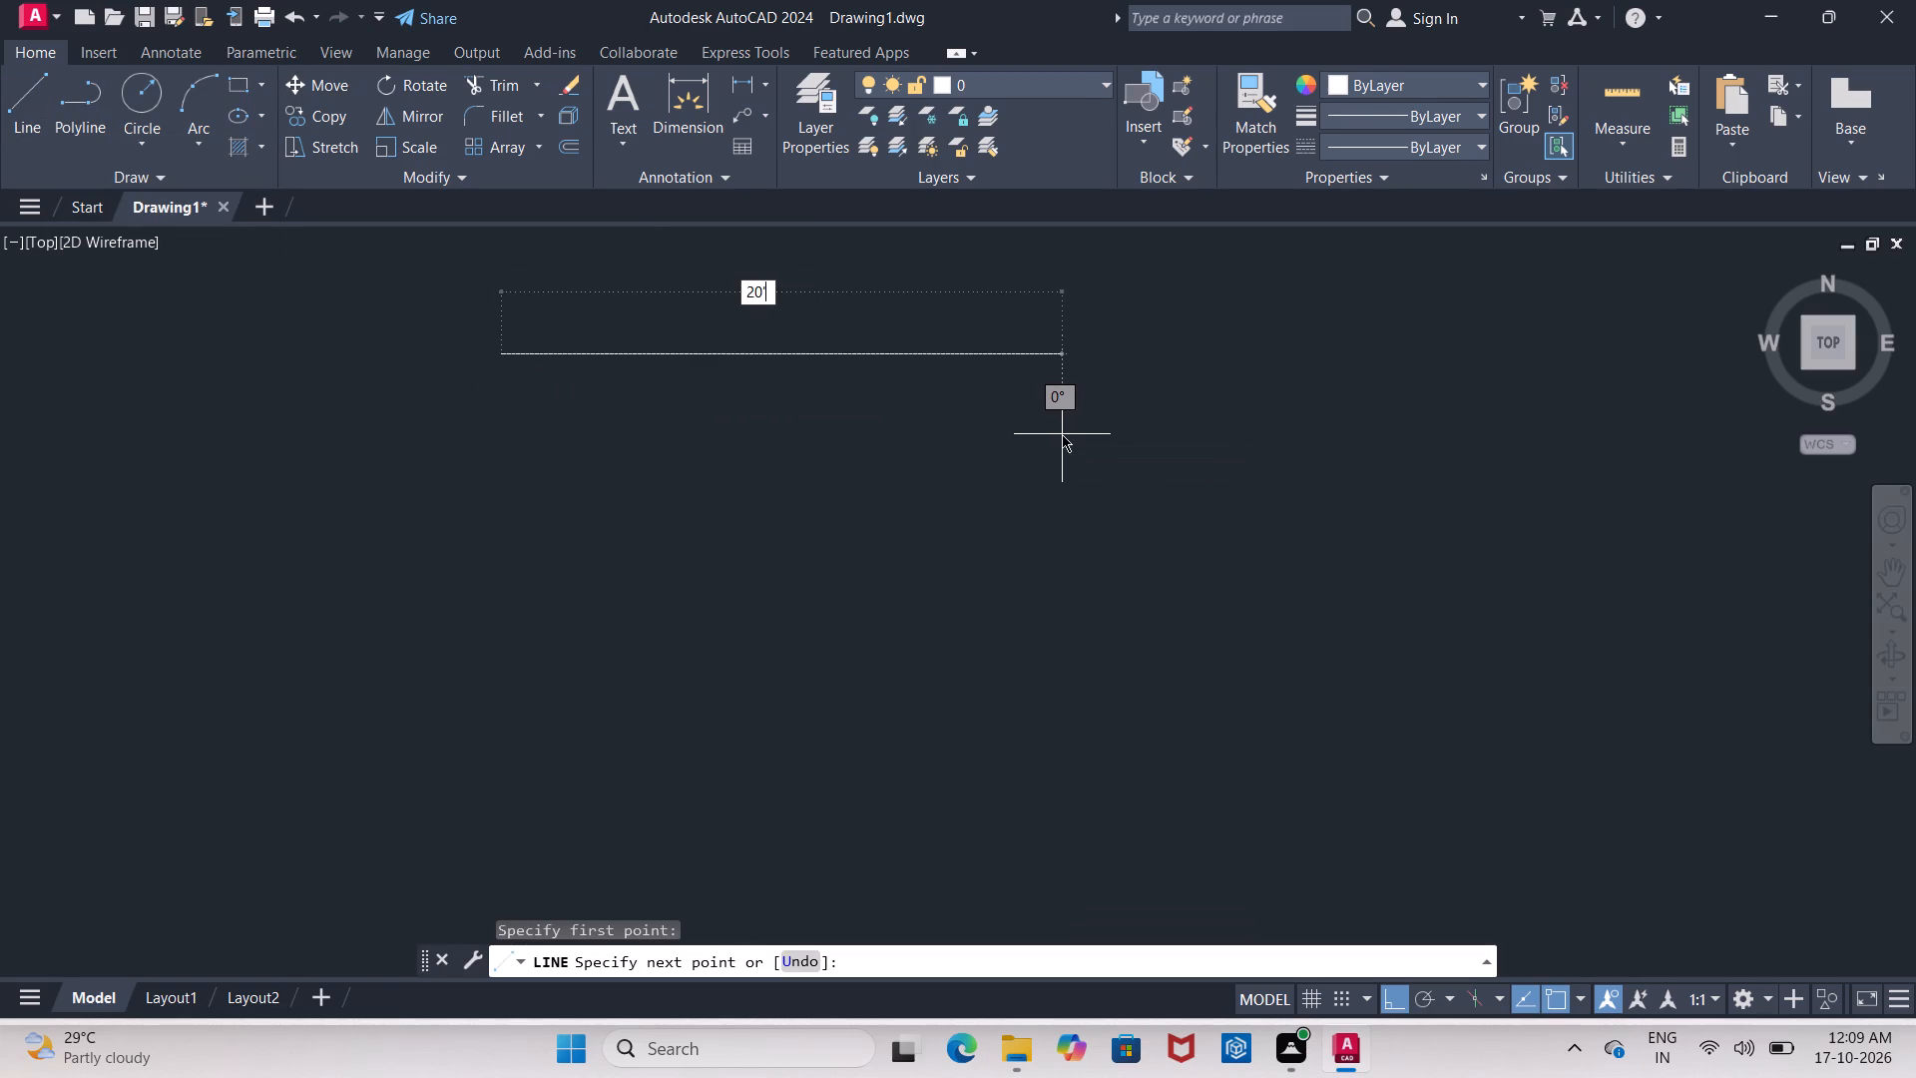
scroll(1062, 434, "up", 1)
scroll(1062, 434, "down", 2)
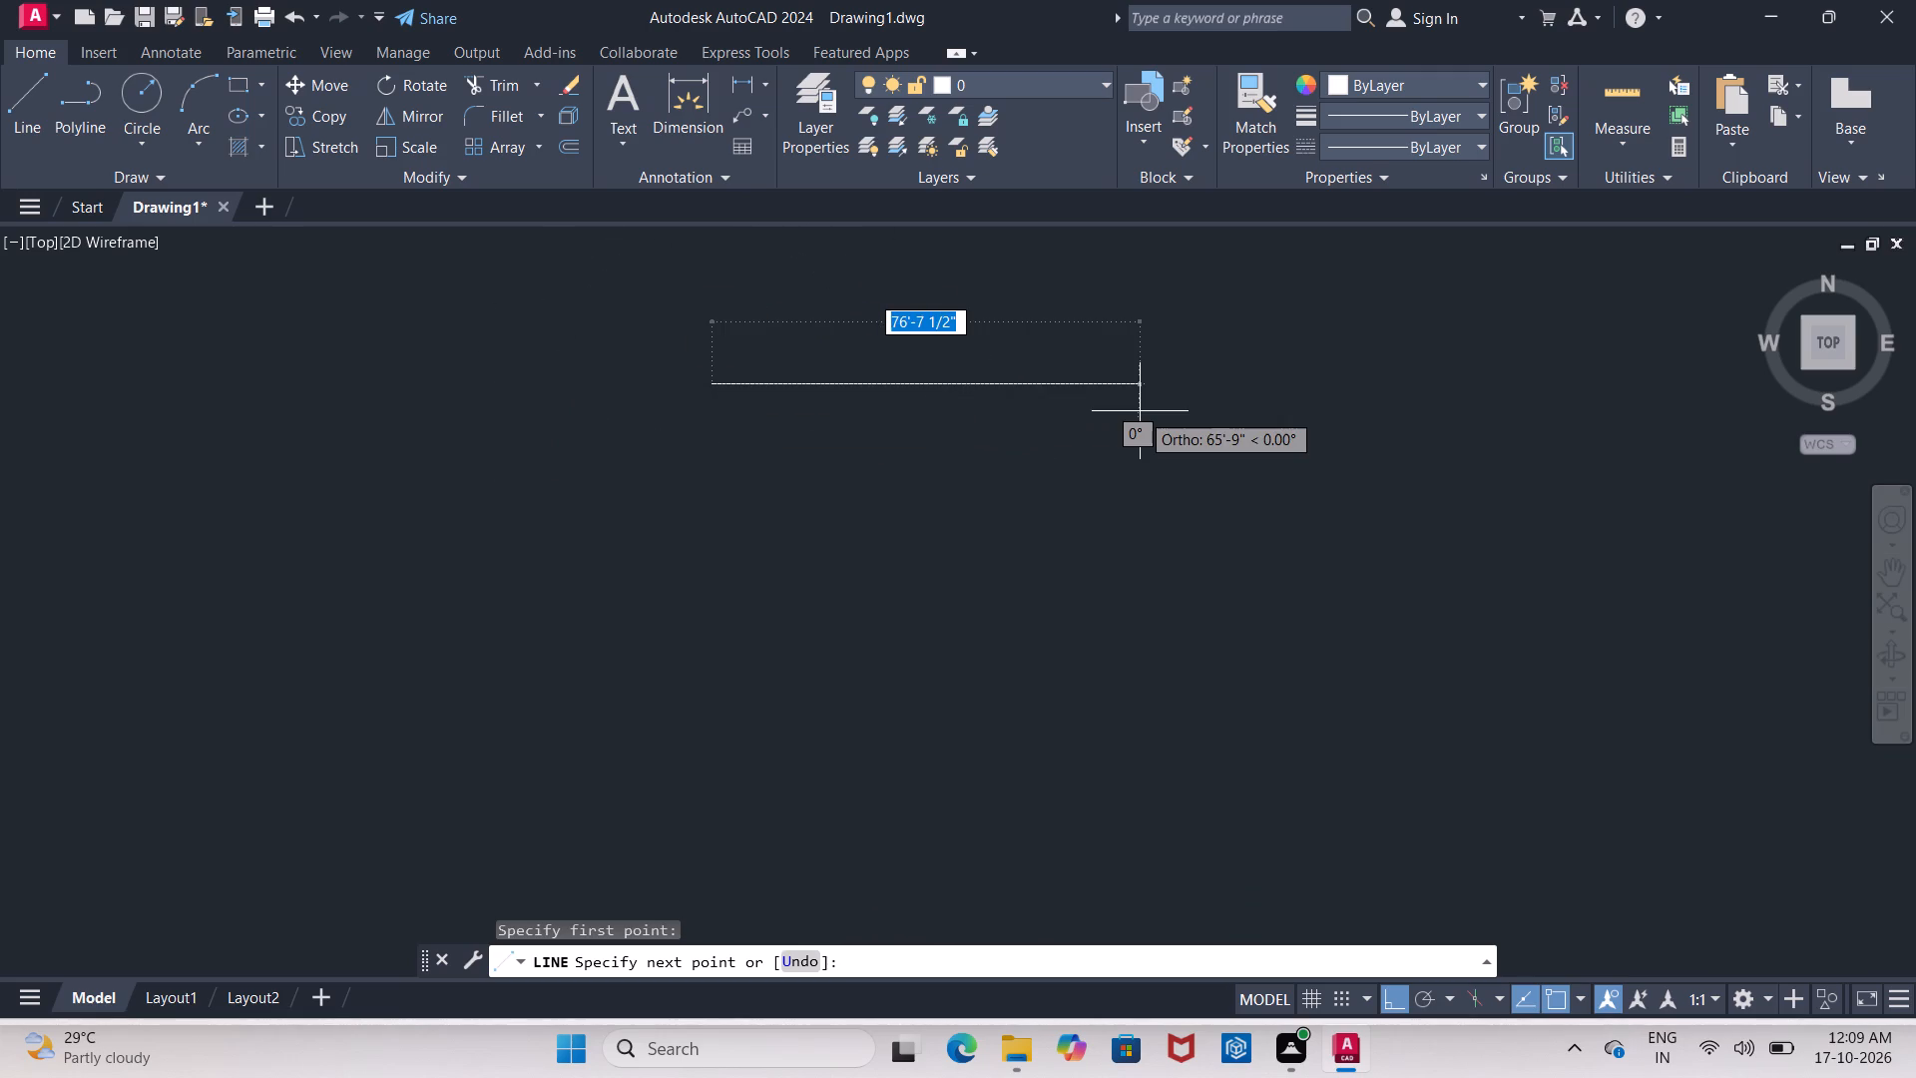
type("20")
key("apostrophe")
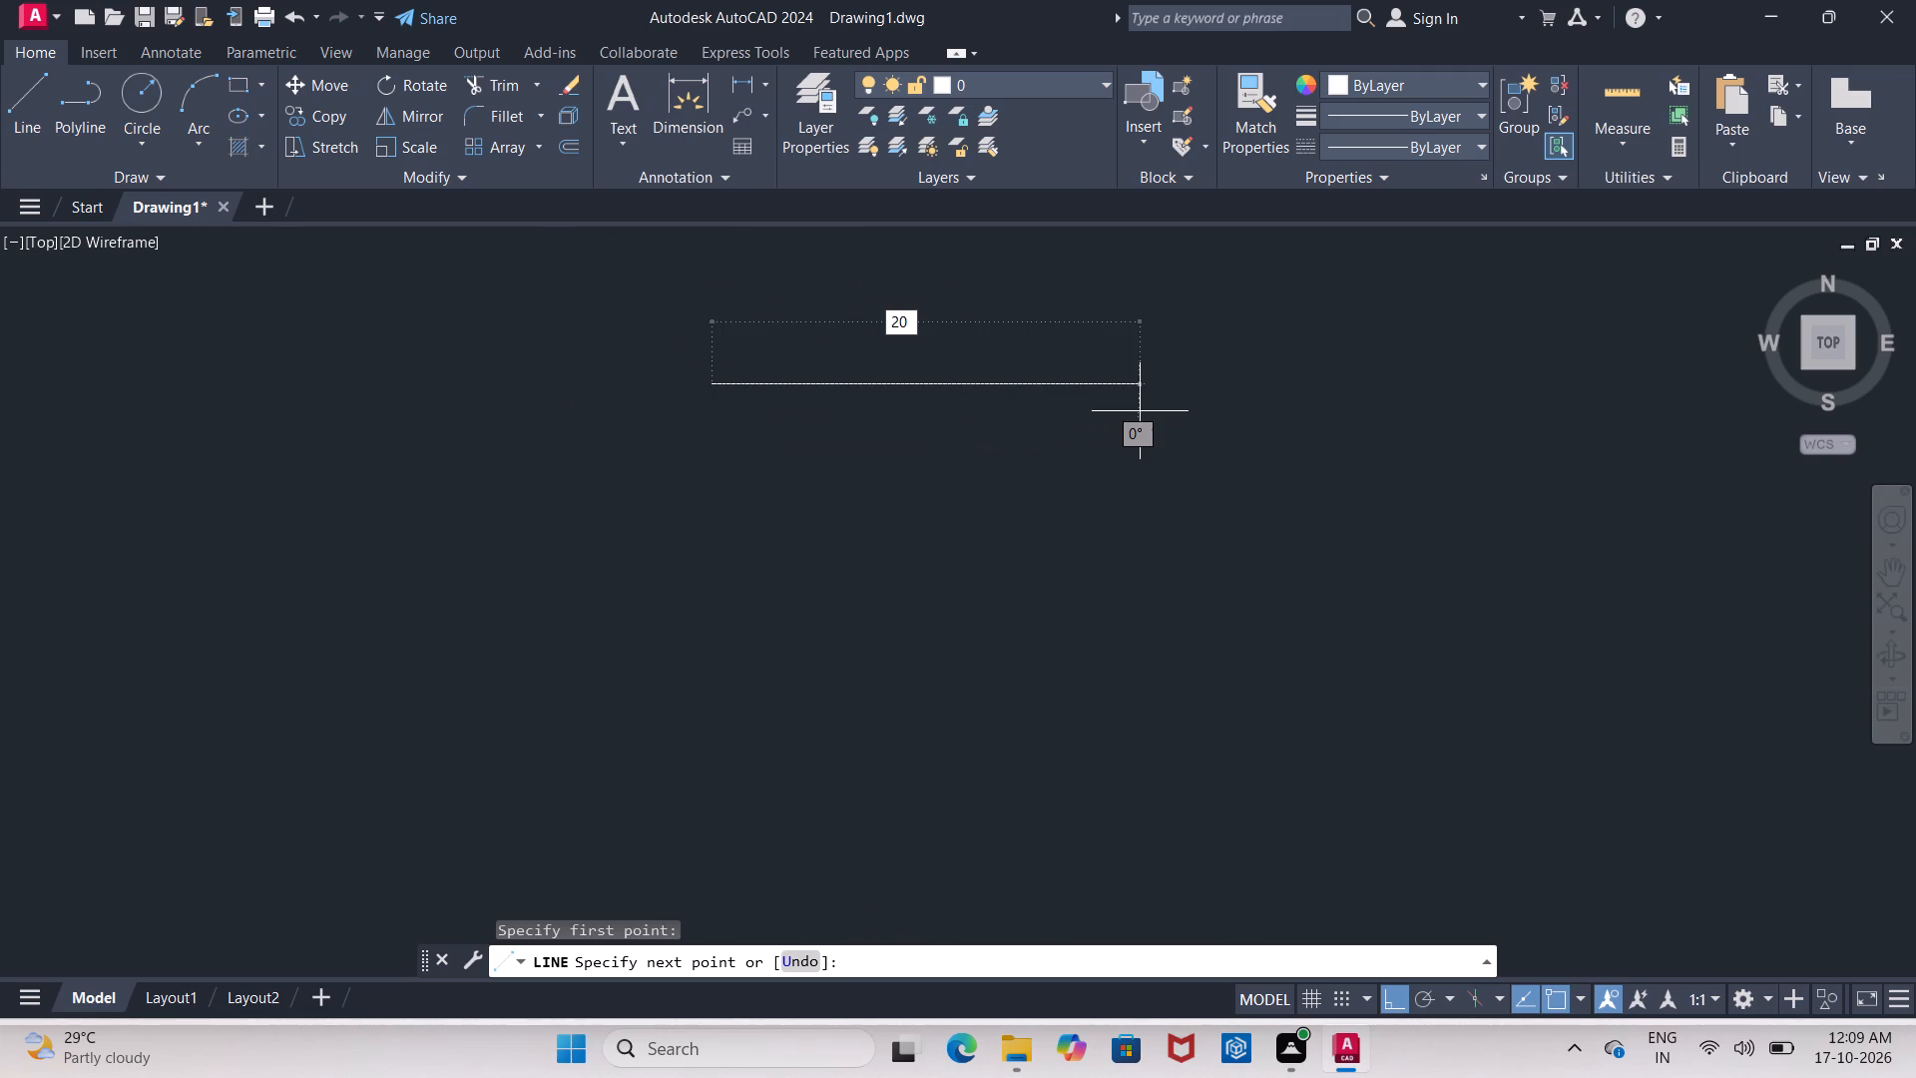
left_click(1140, 412)
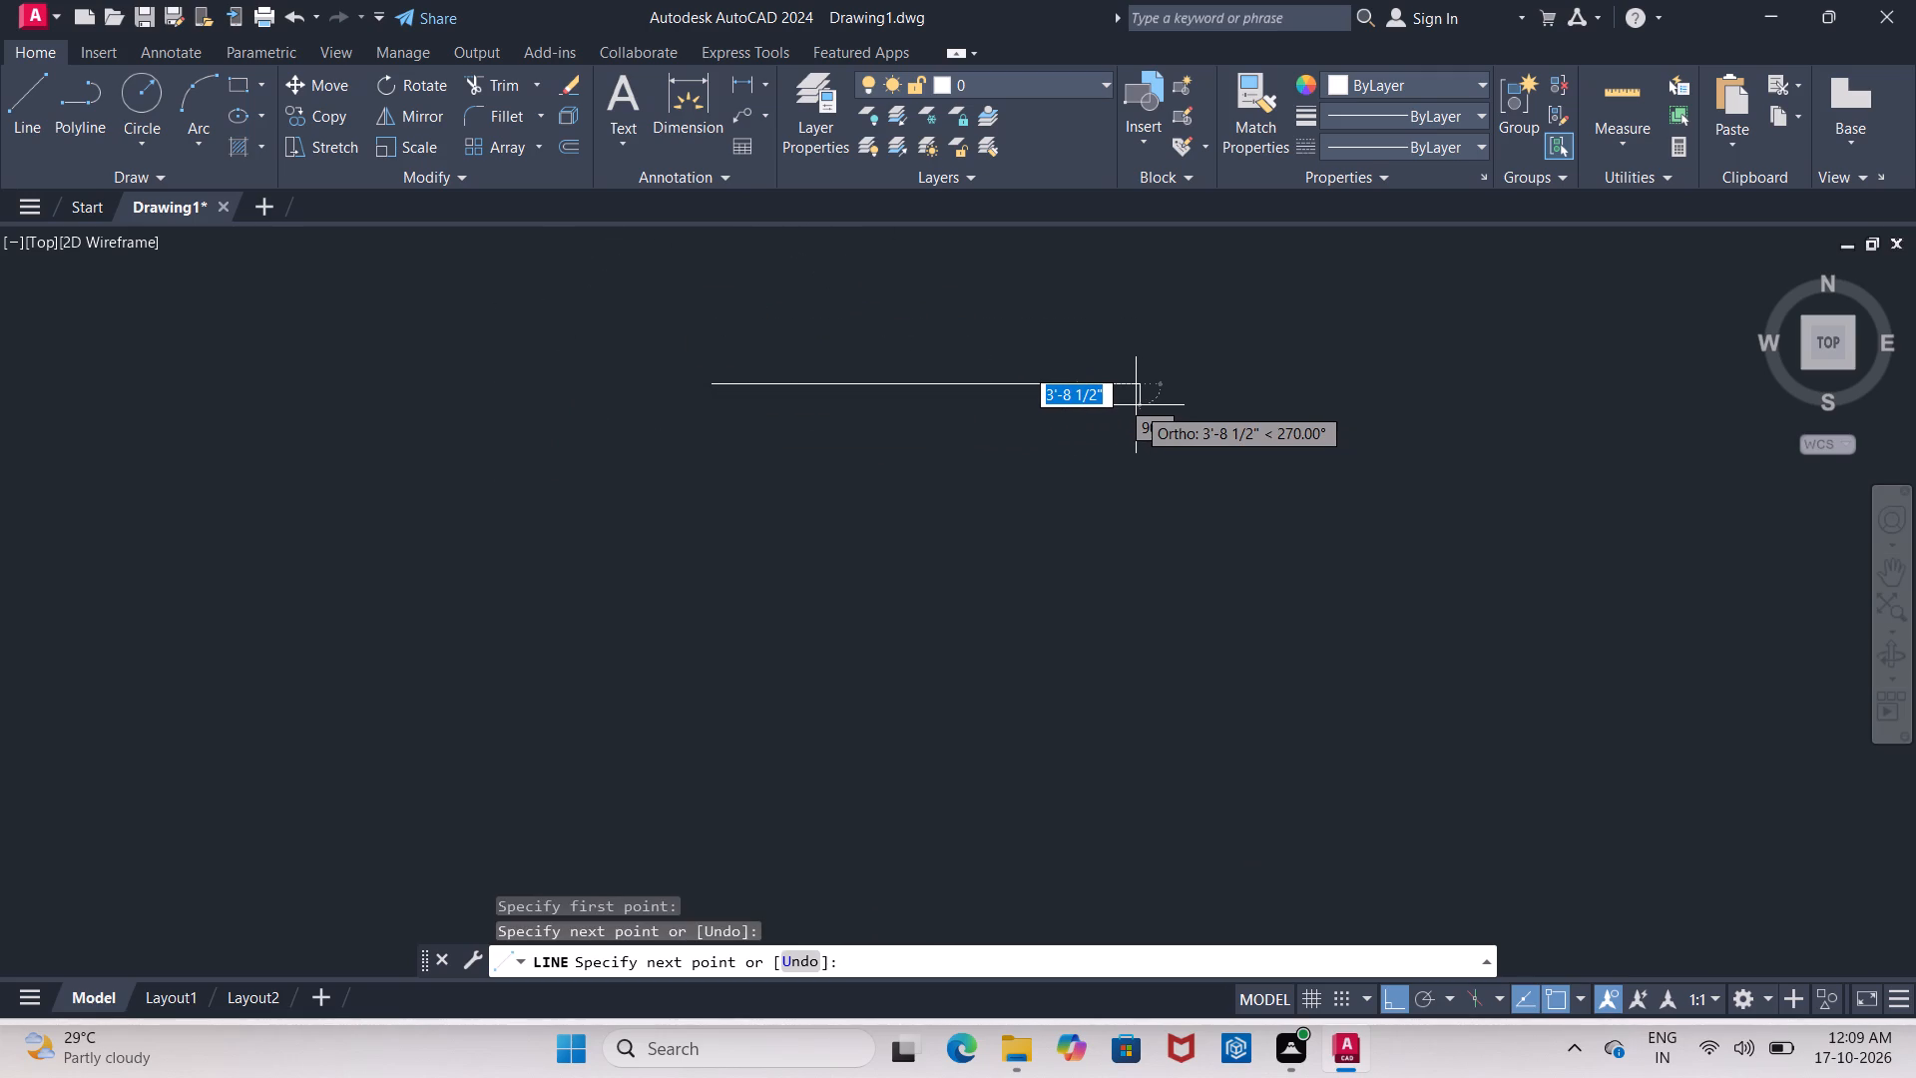
key("Escape")
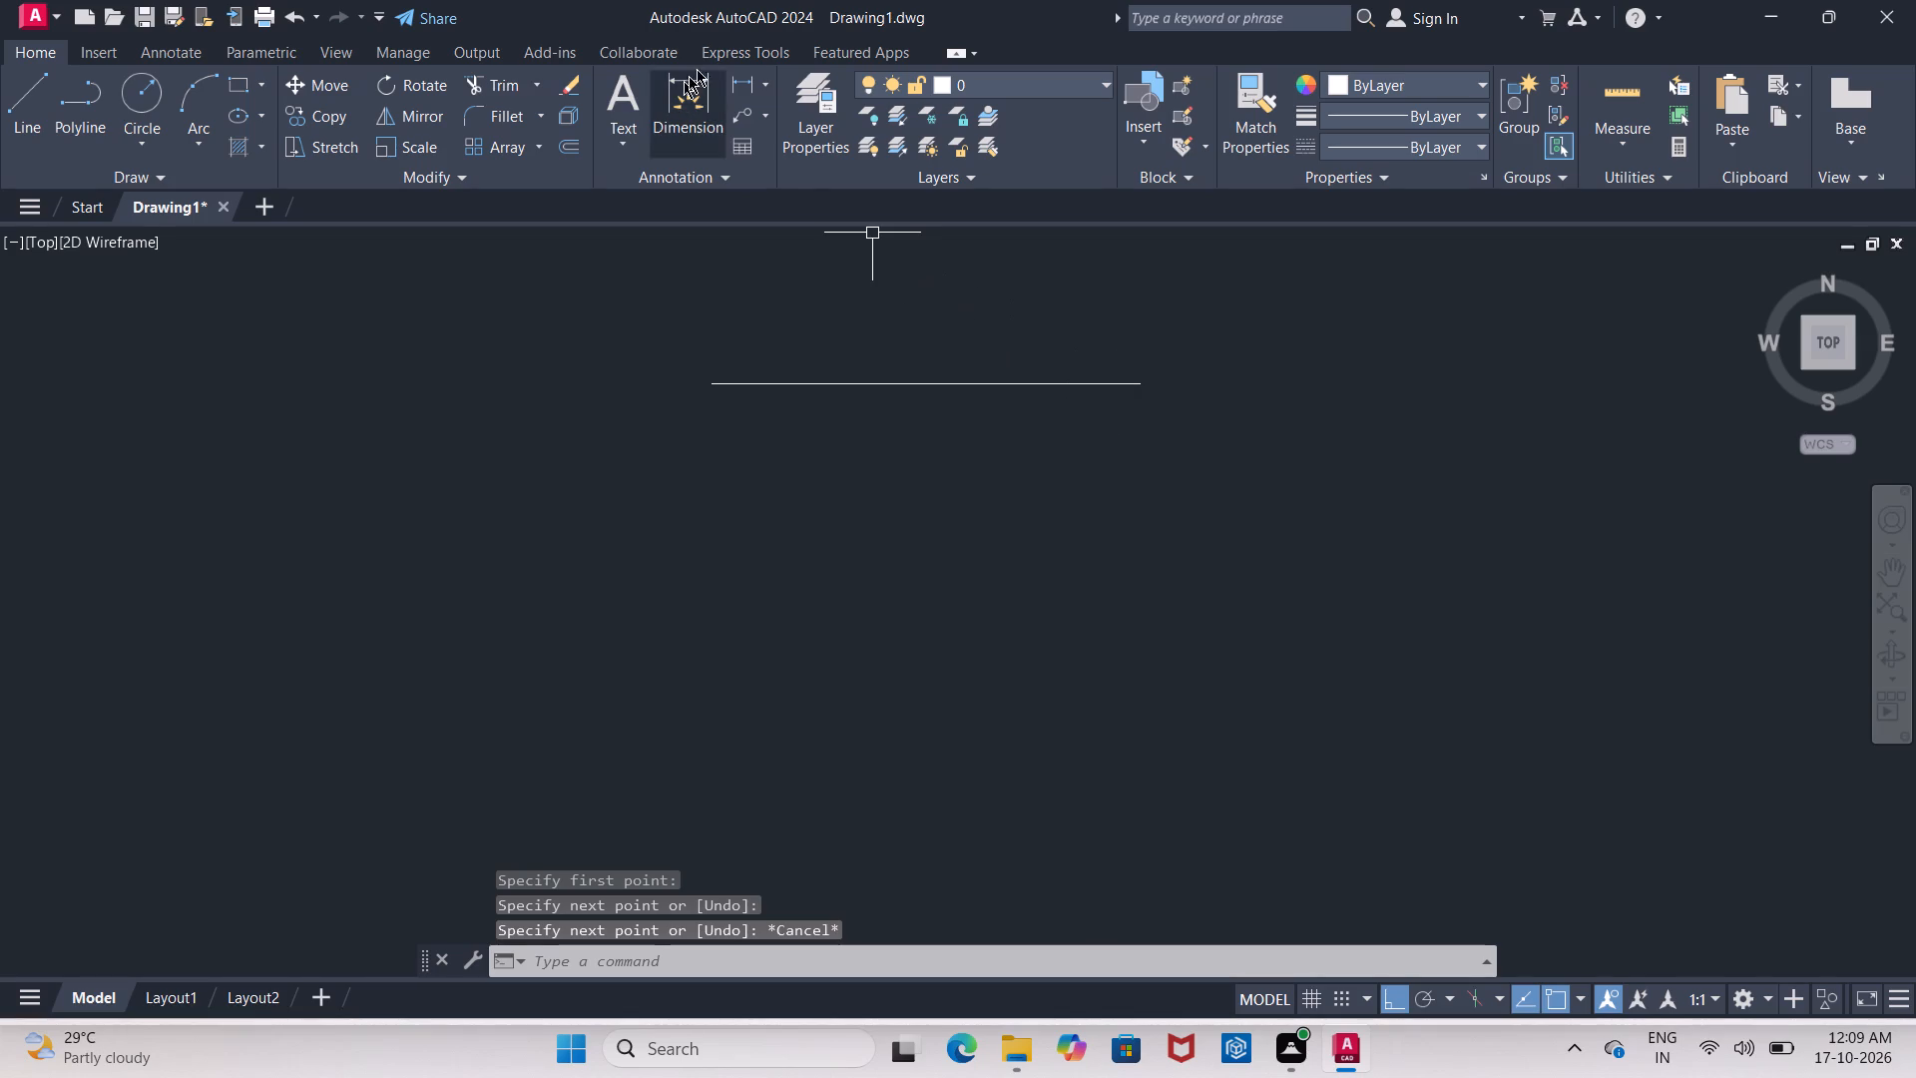
Check the horizontal line's length with a trial linear dimension between its endpoints, without placing it.
left_click(732, 74)
left_click(704, 385)
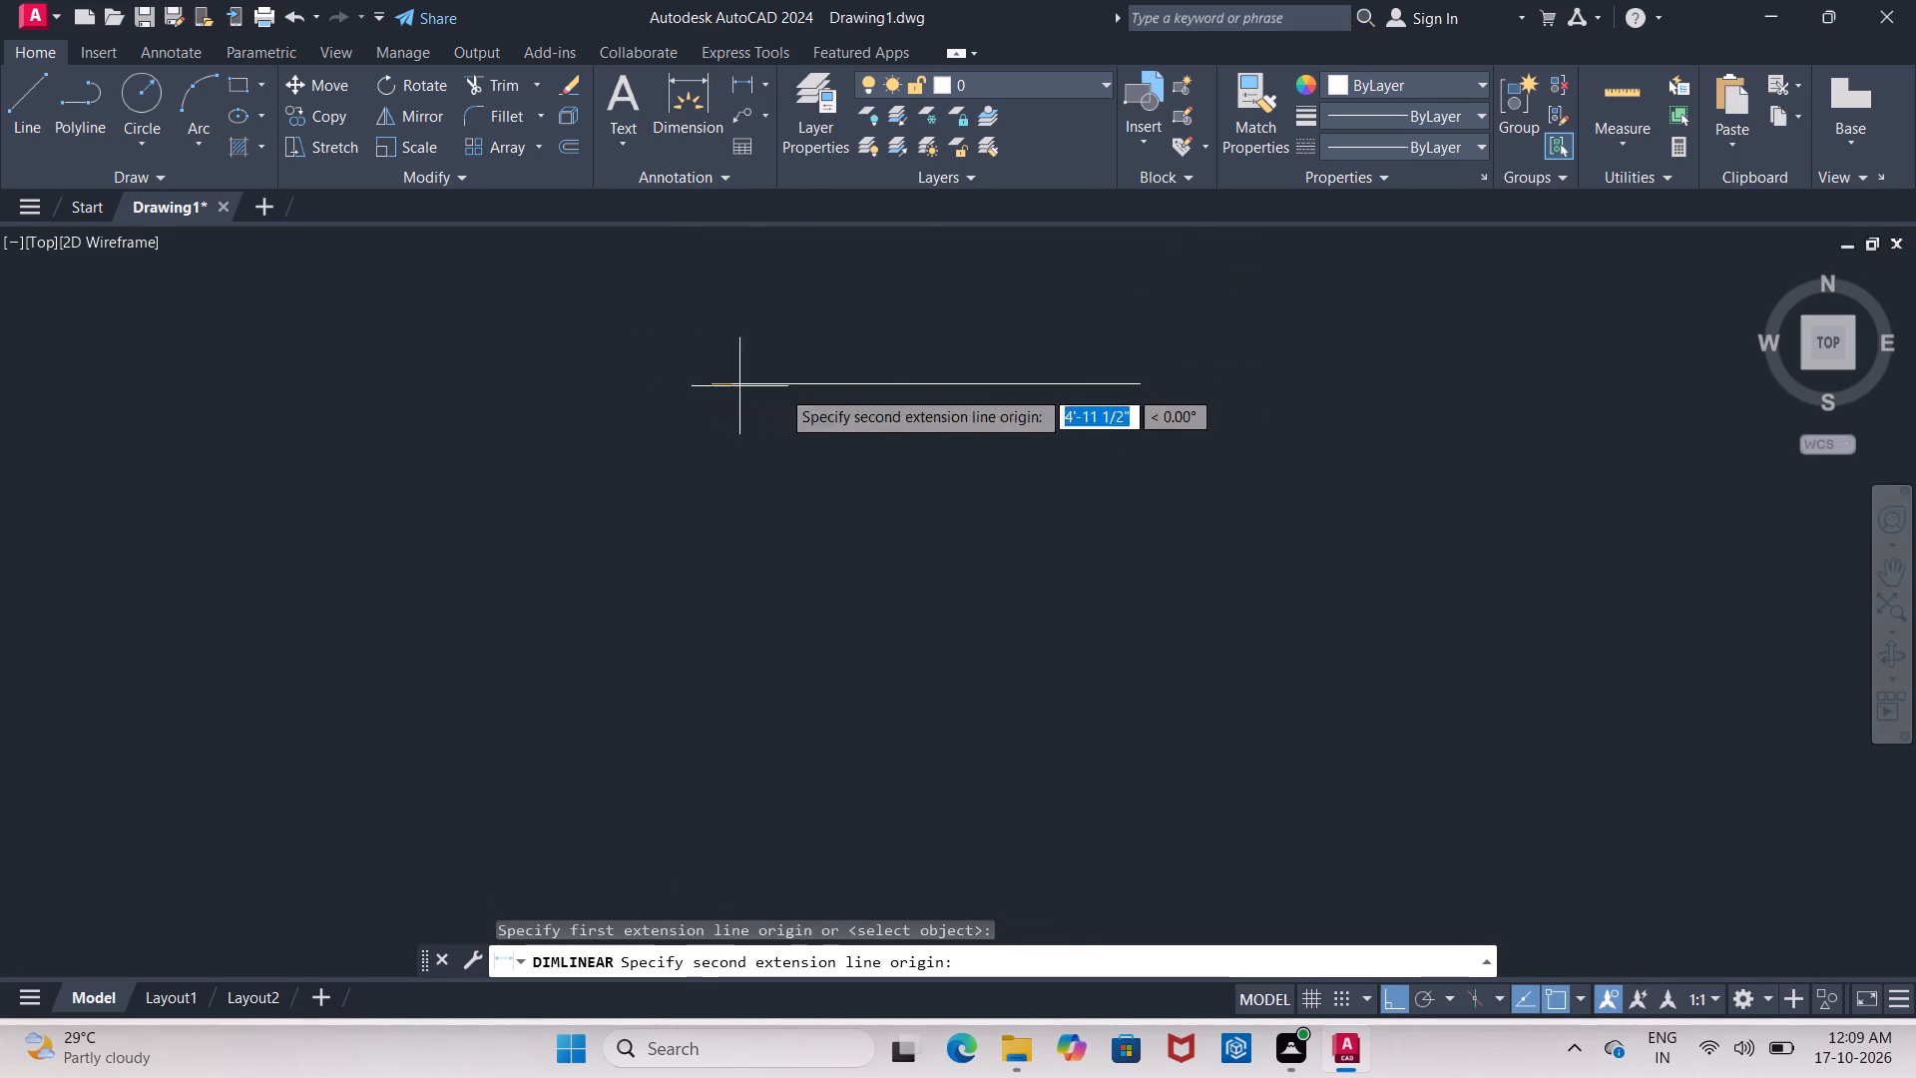
left_click(1142, 388)
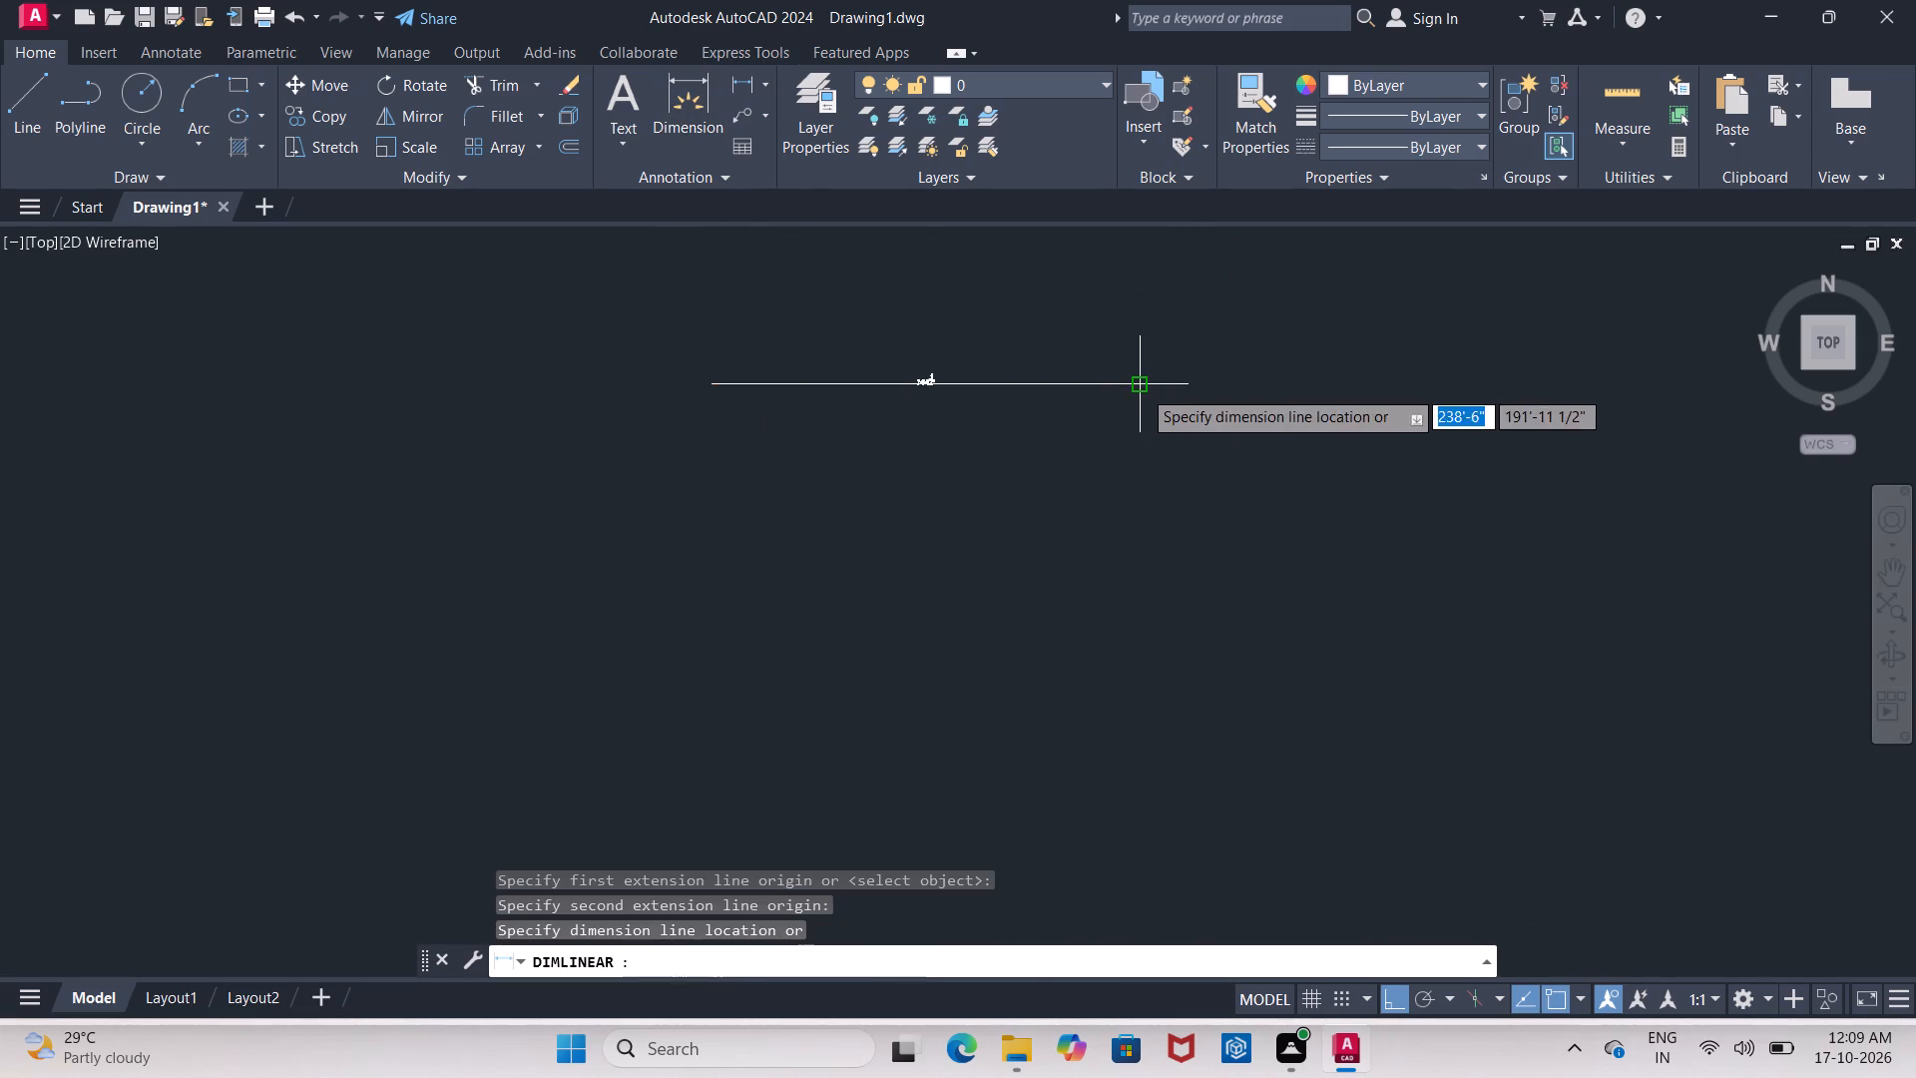
scroll(1094, 354, "up", 3)
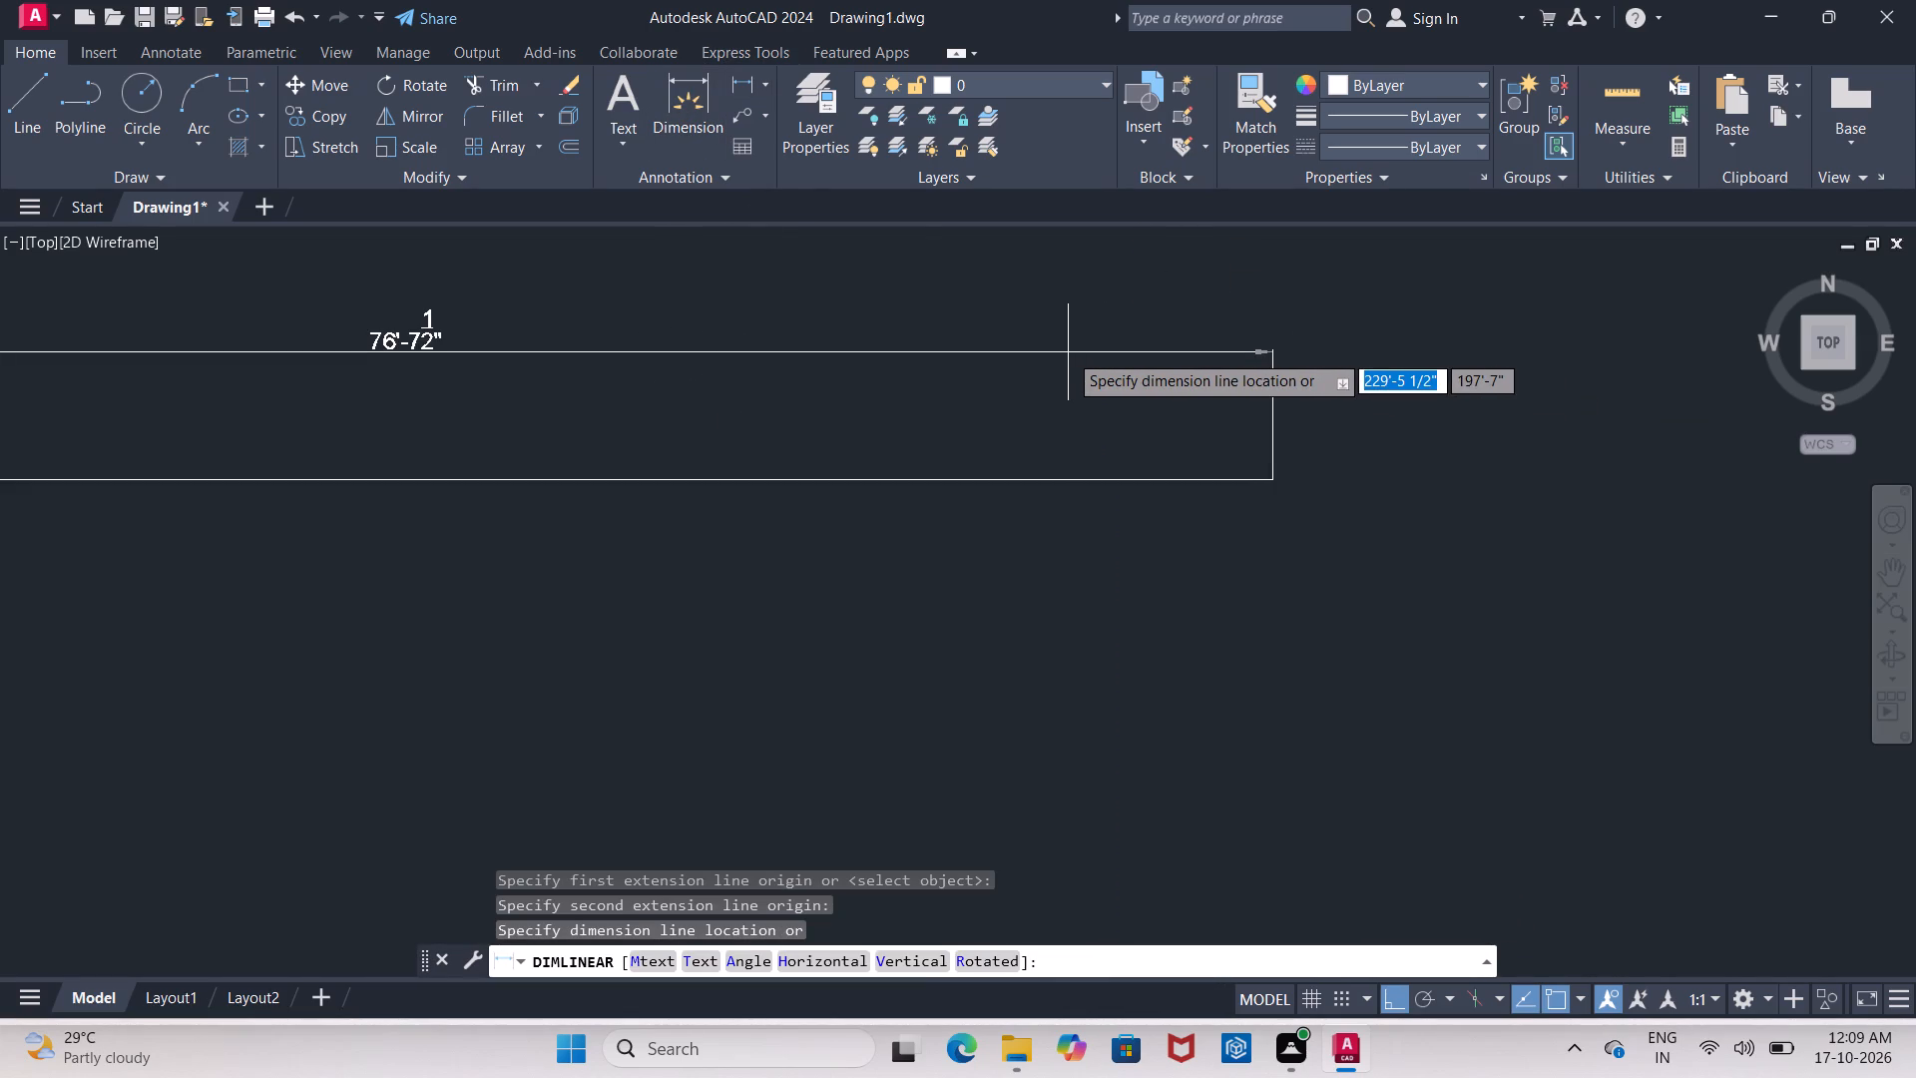
key("Escape")
scroll(1068, 352, "down", 2)
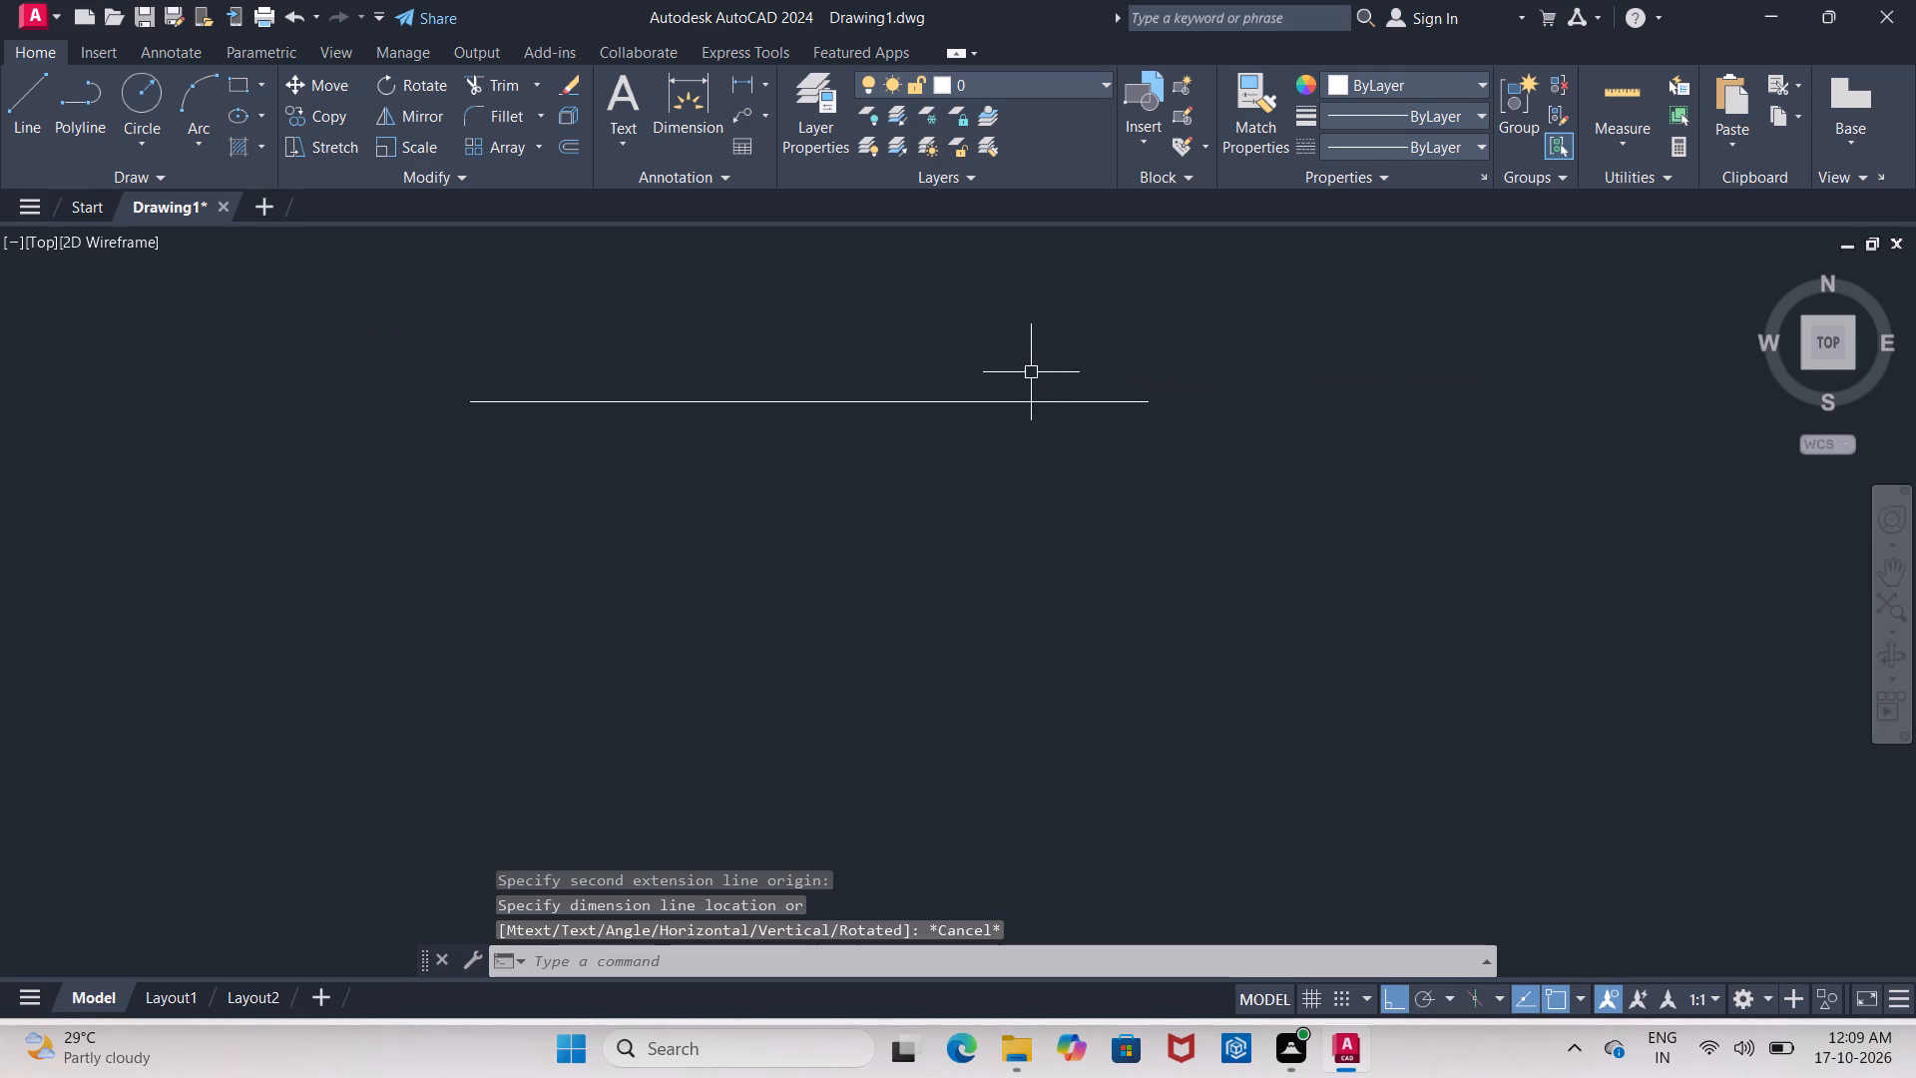
Delete the incorrectly sized horizontal line.
left_click(1018, 399)
key("Delete")
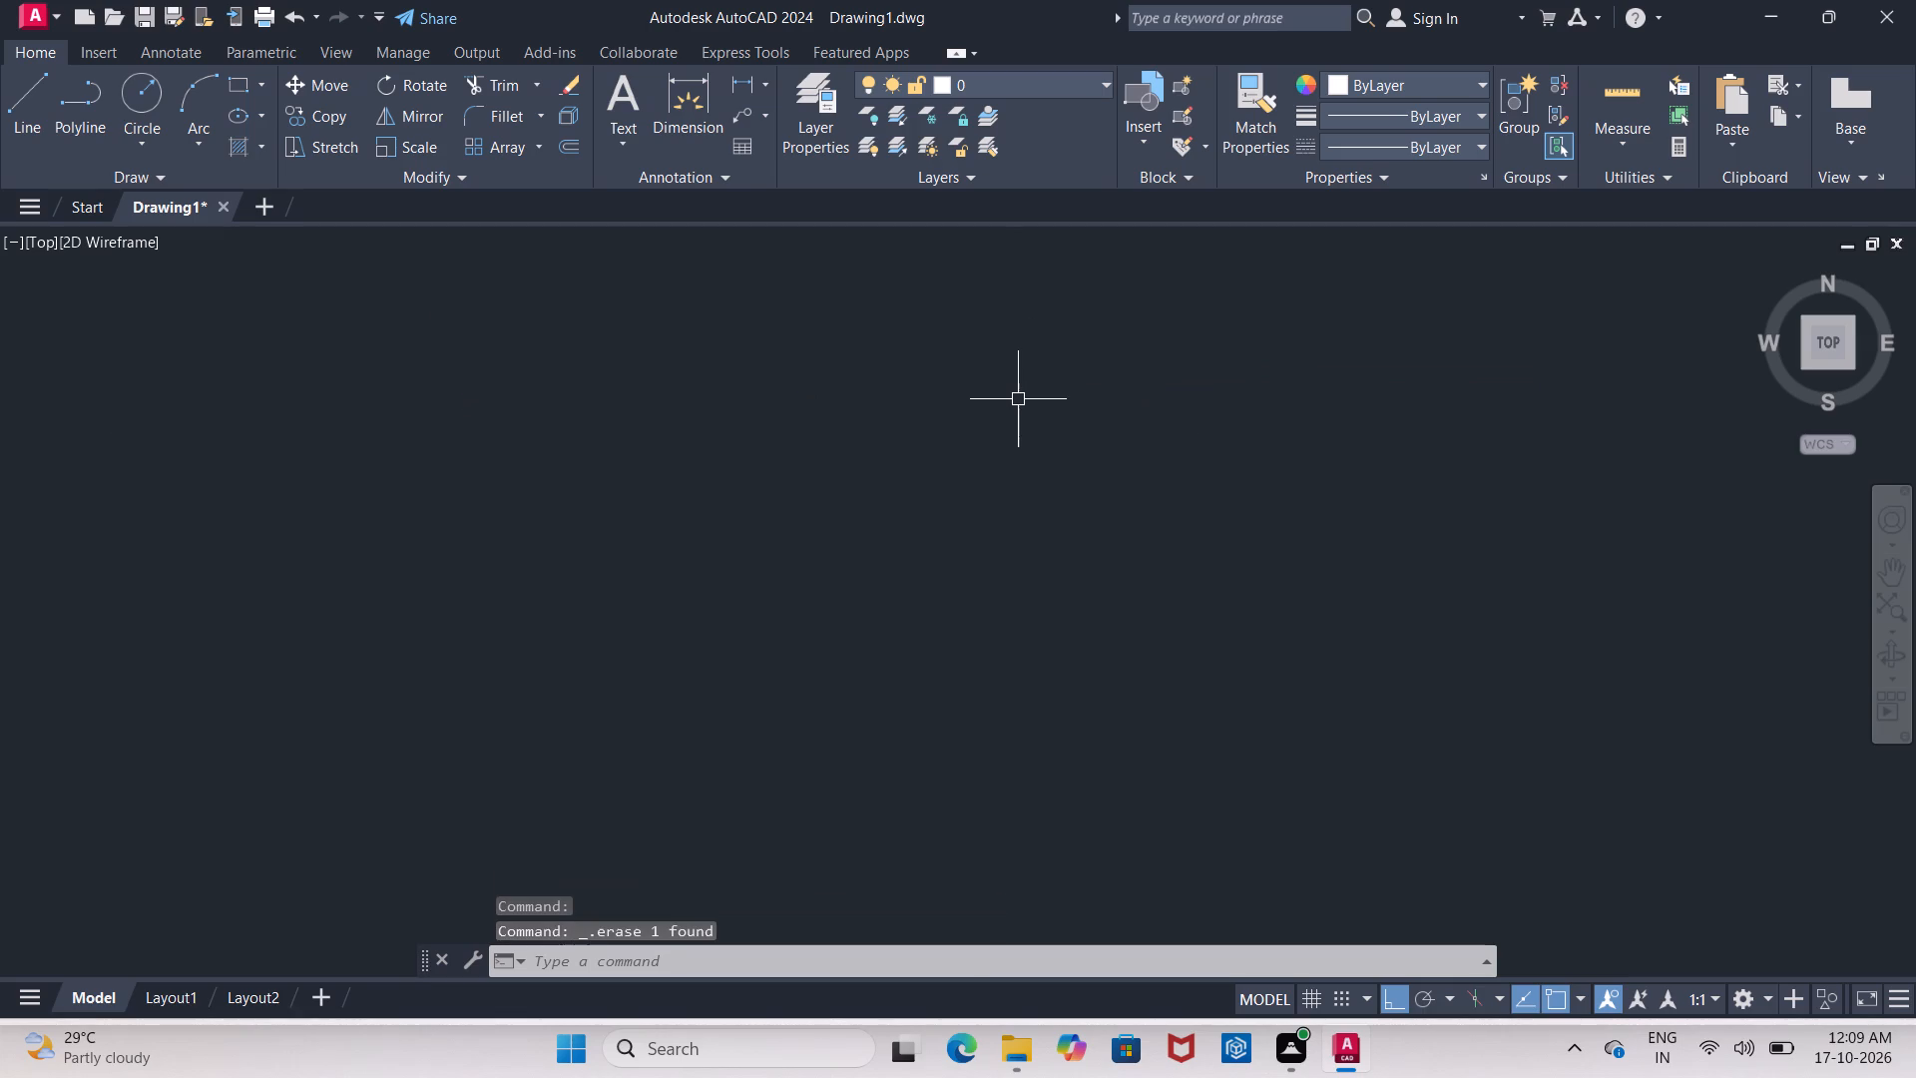
Draw a single horizontal line 20' long in the empty model space.
left_click(18, 85)
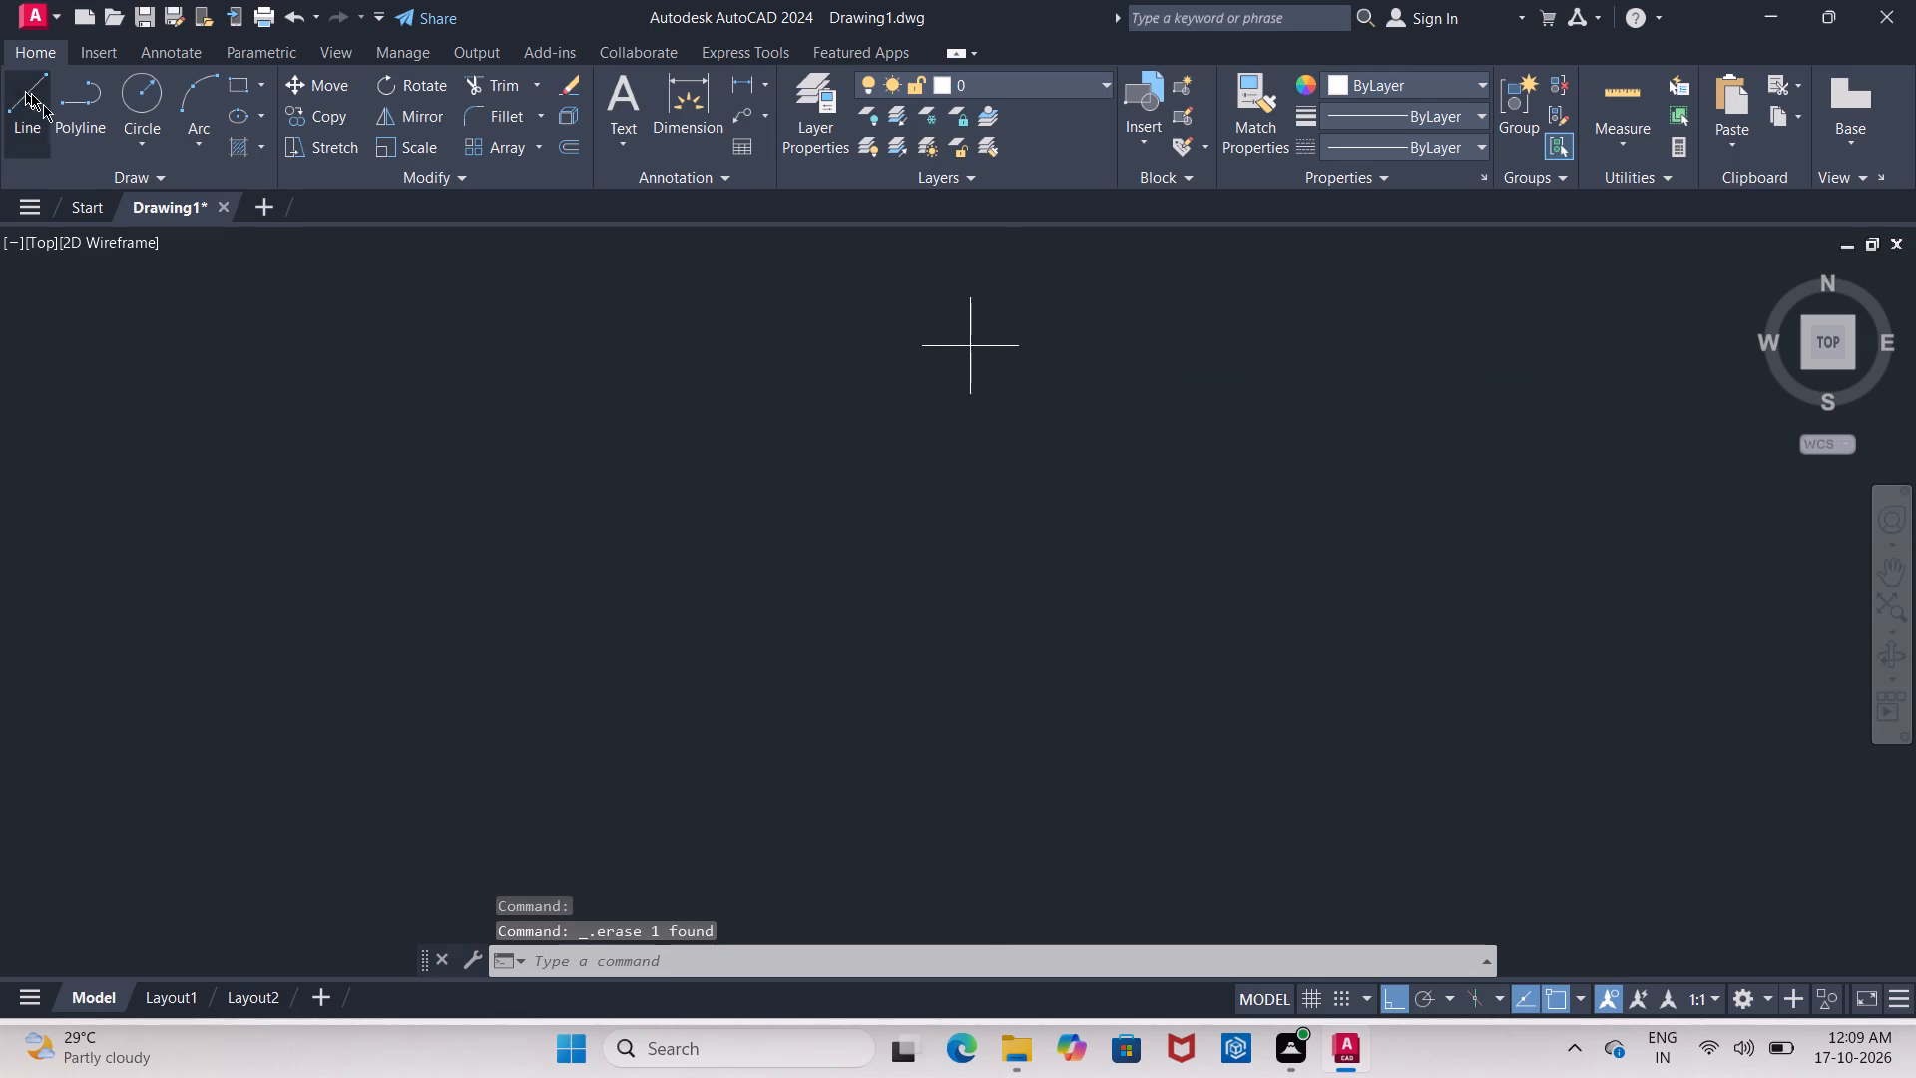
left_click_drag(514, 416, 540, 420)
type("20'")
key("Return")
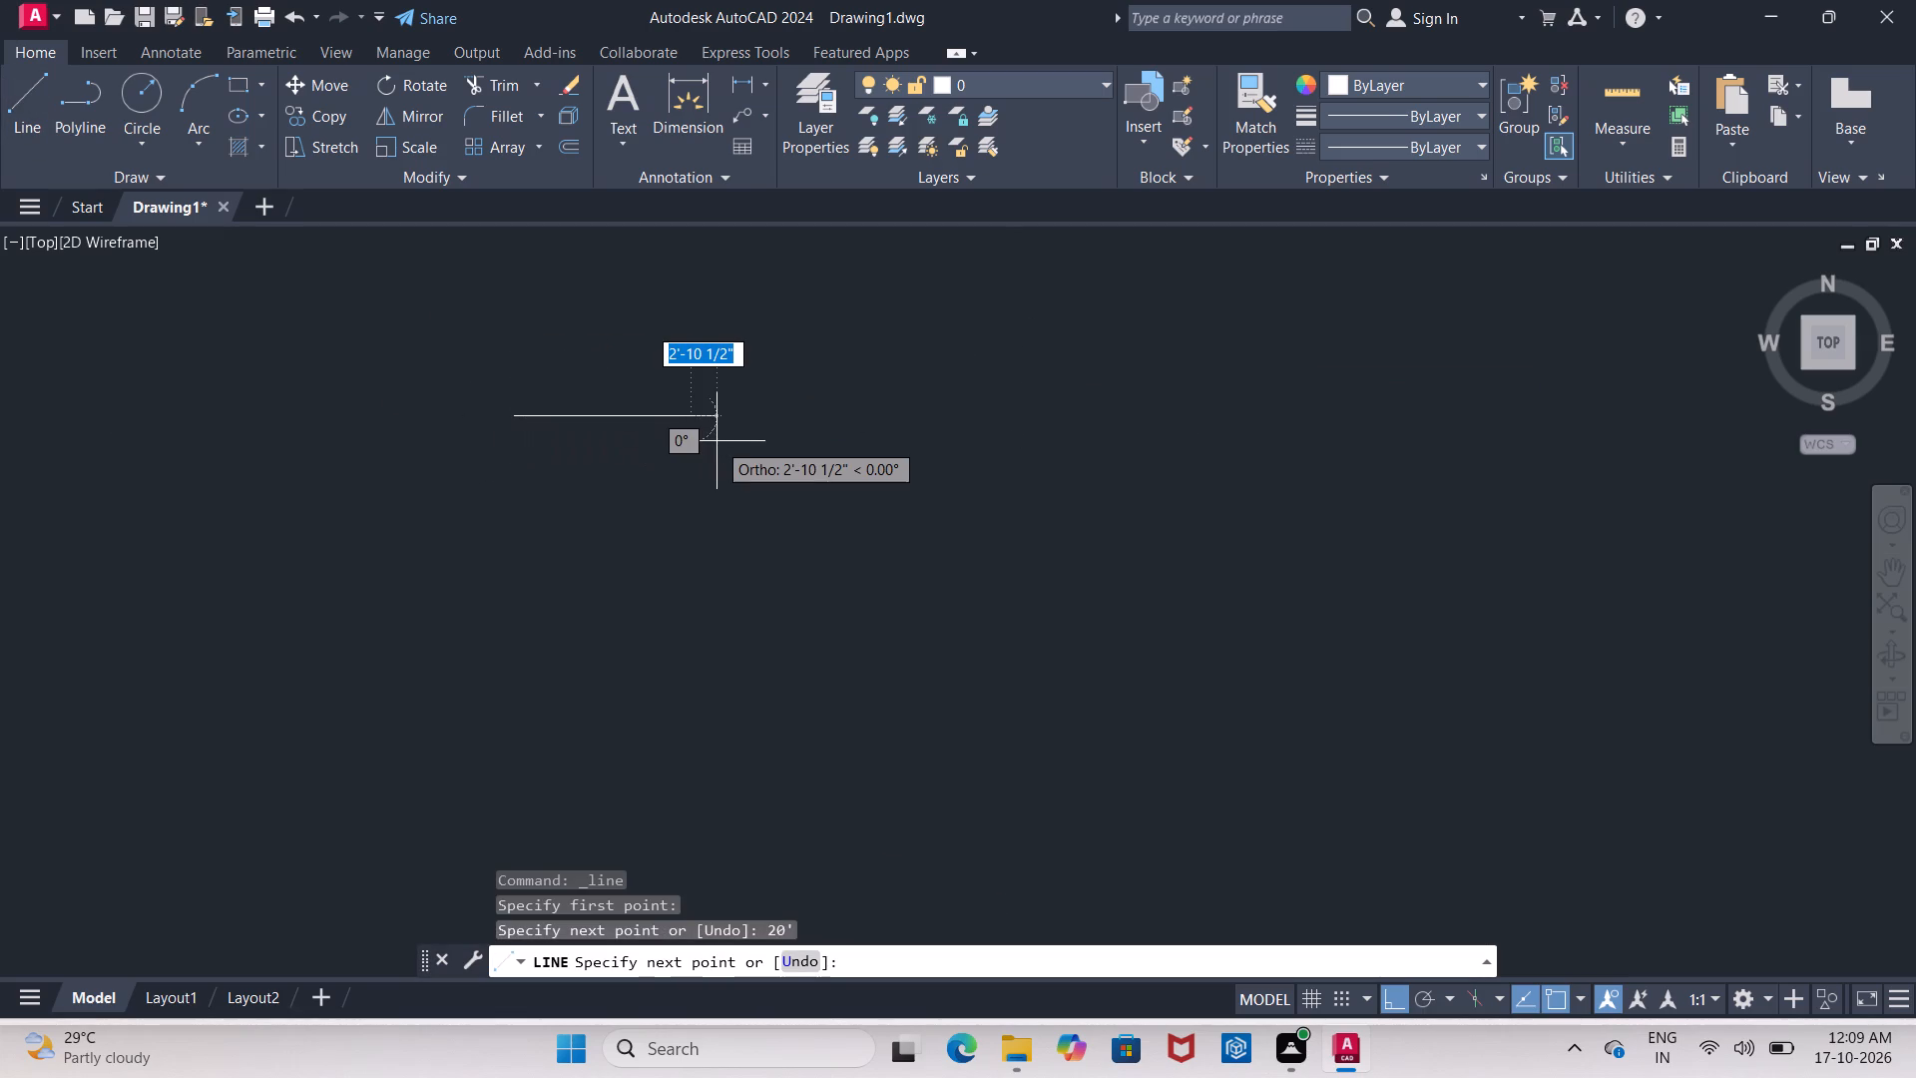
key("Escape")
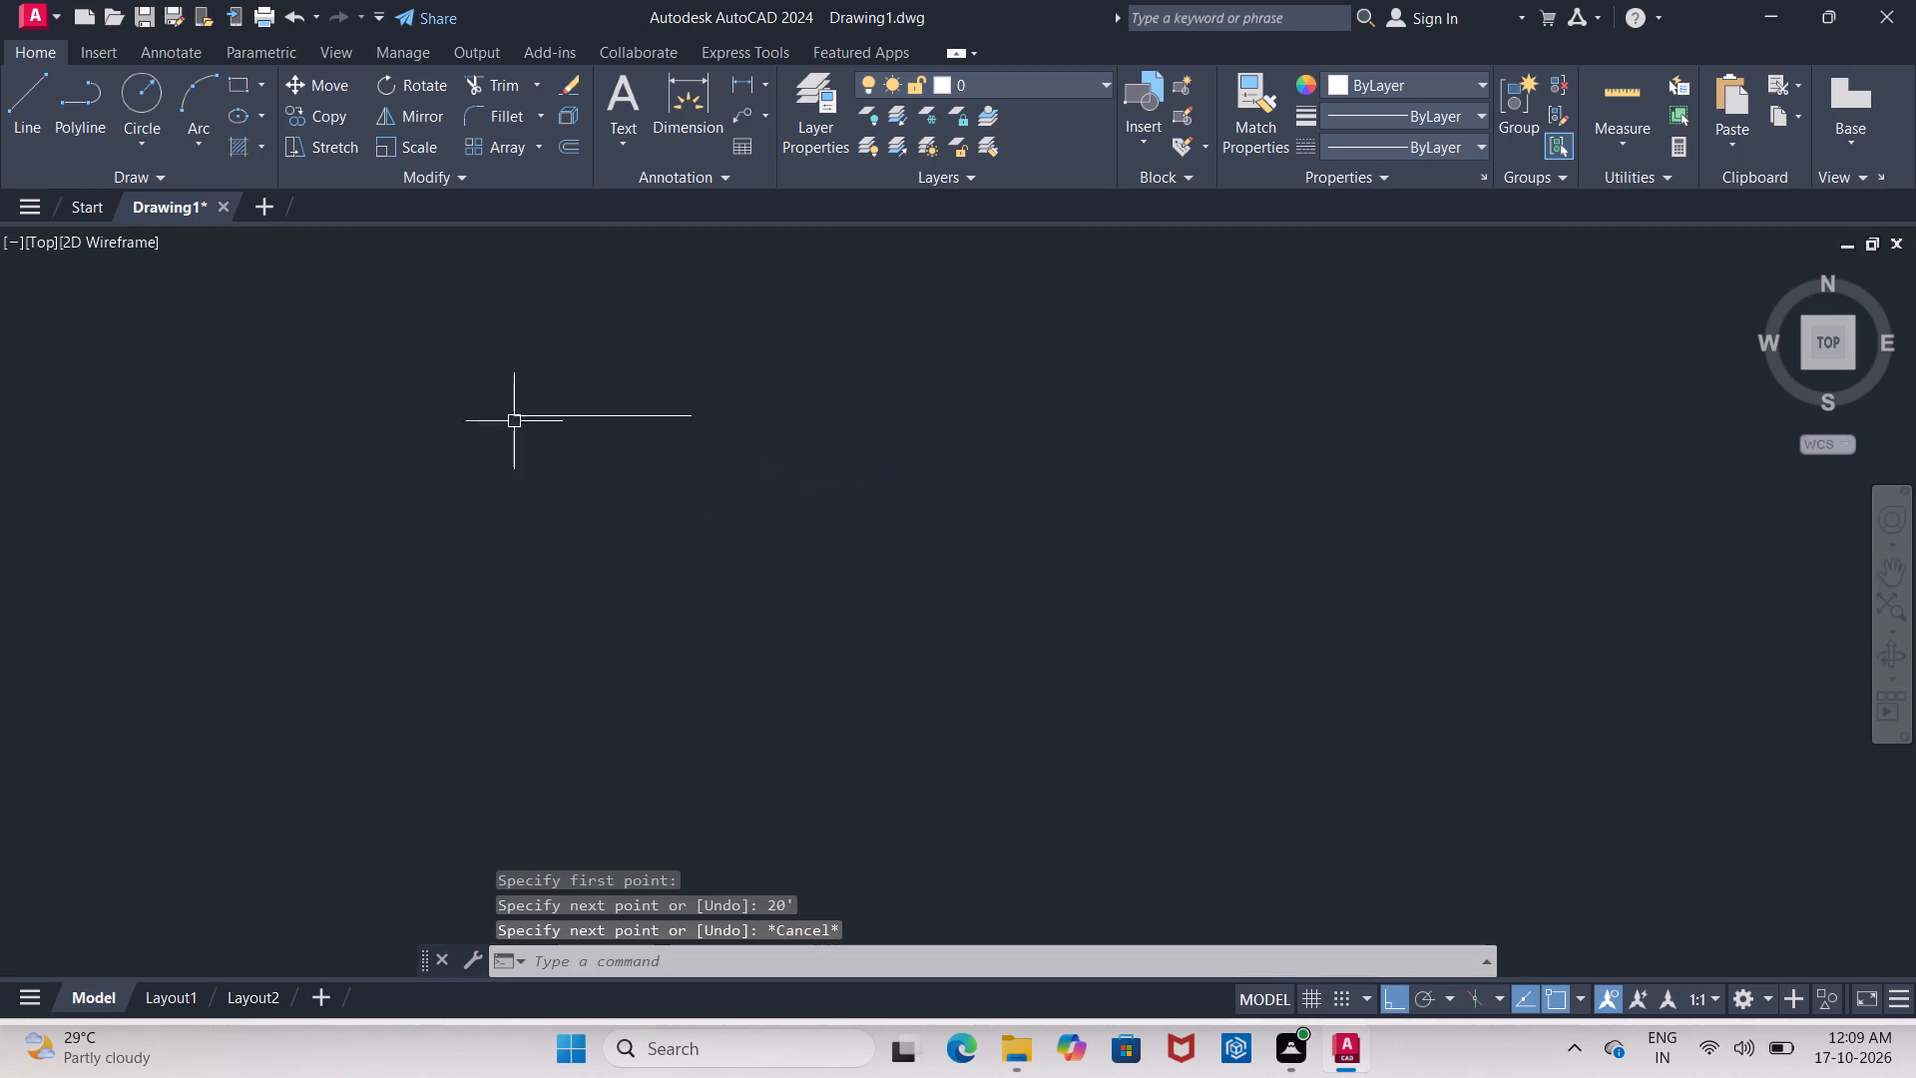
Check the new horizontal line's length with a trial linear dimension between its endpoints, without placing it.
left_click(732, 85)
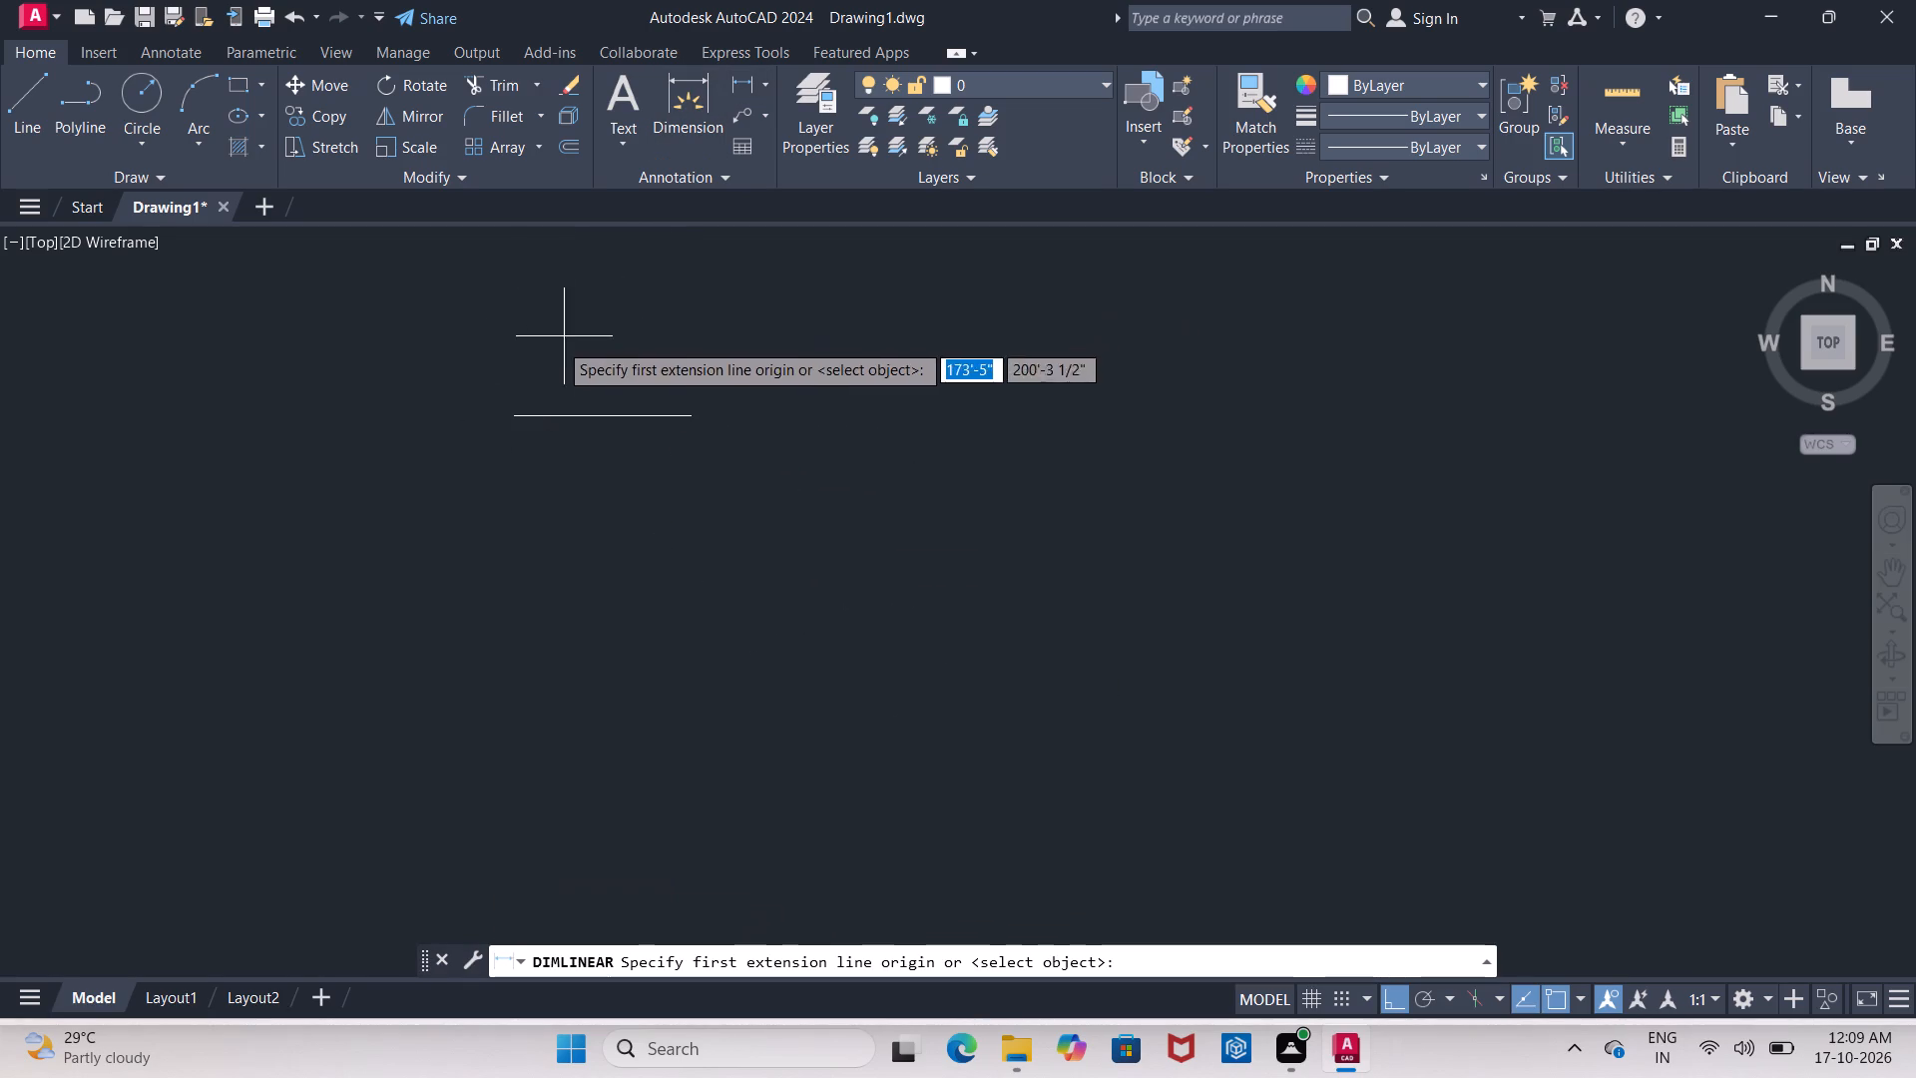
left_click(517, 417)
left_click(691, 423)
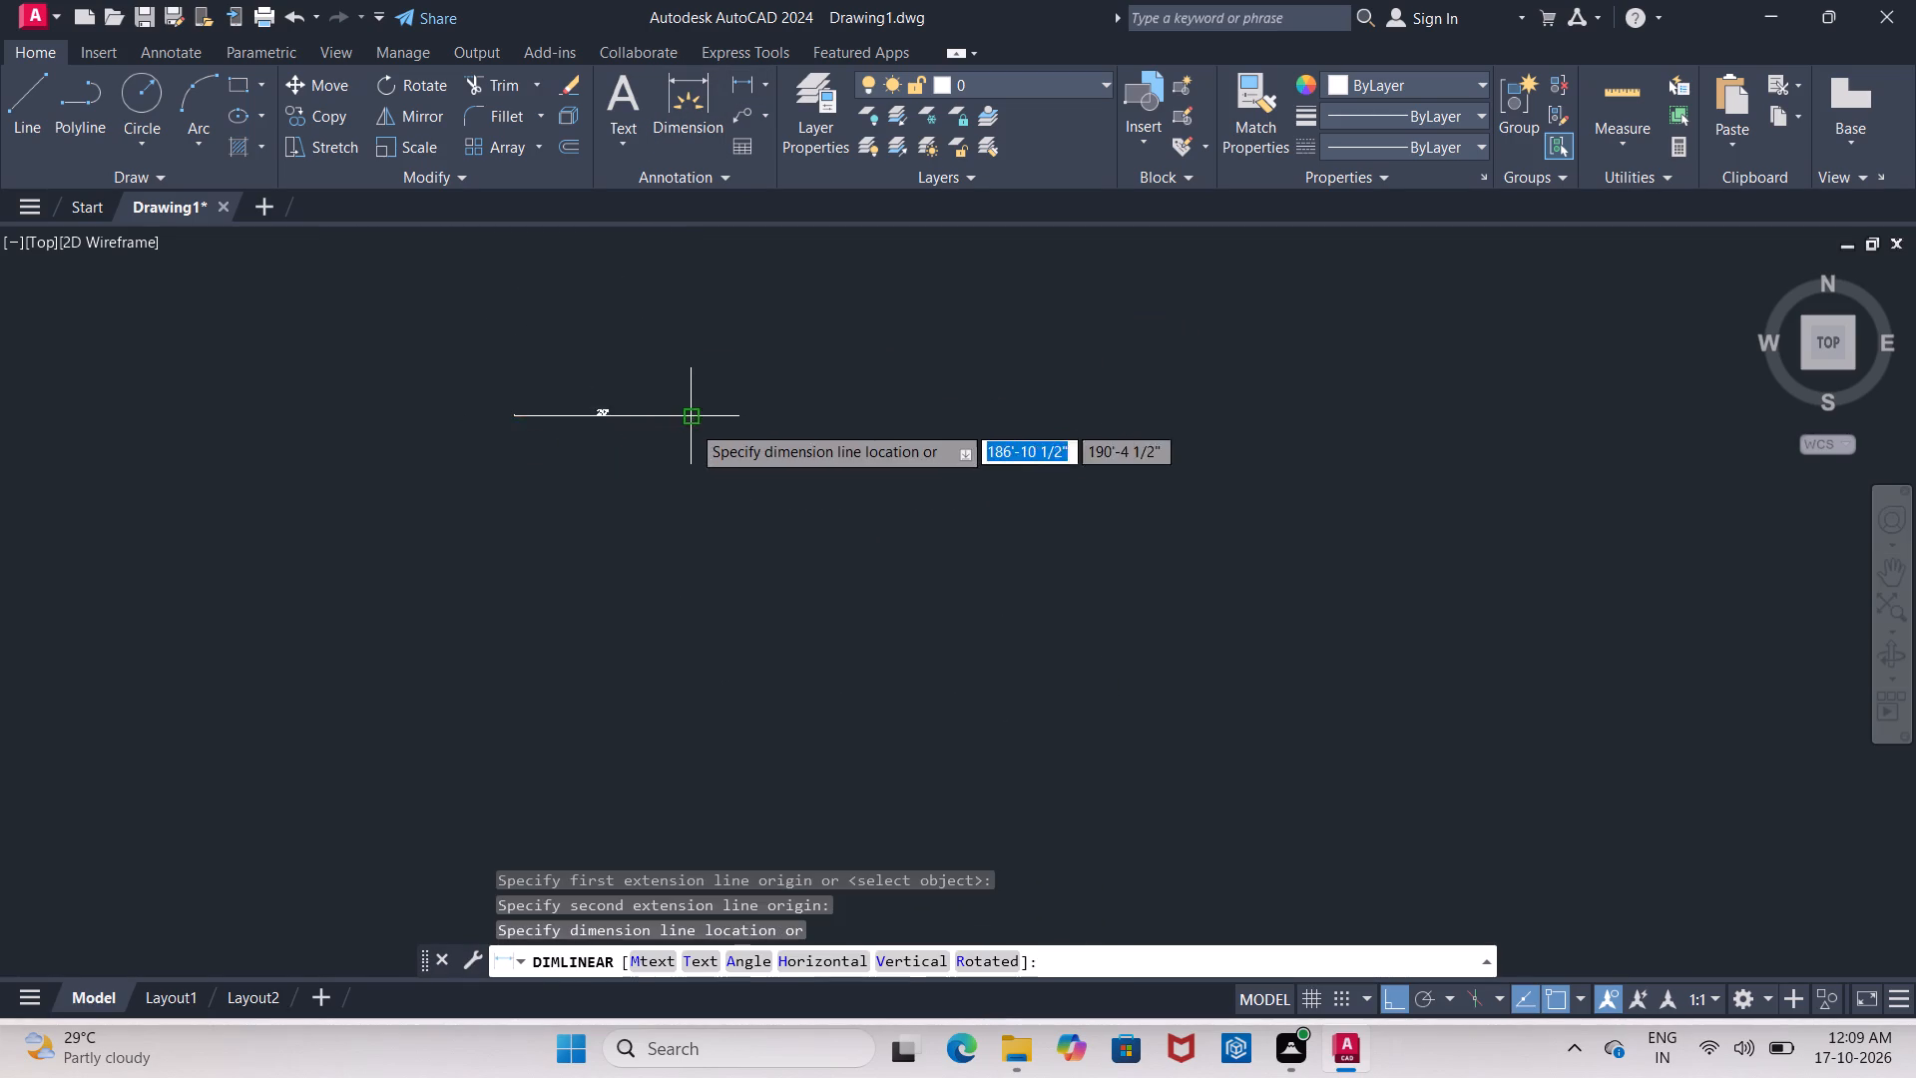
scroll(691, 392, "up", 2)
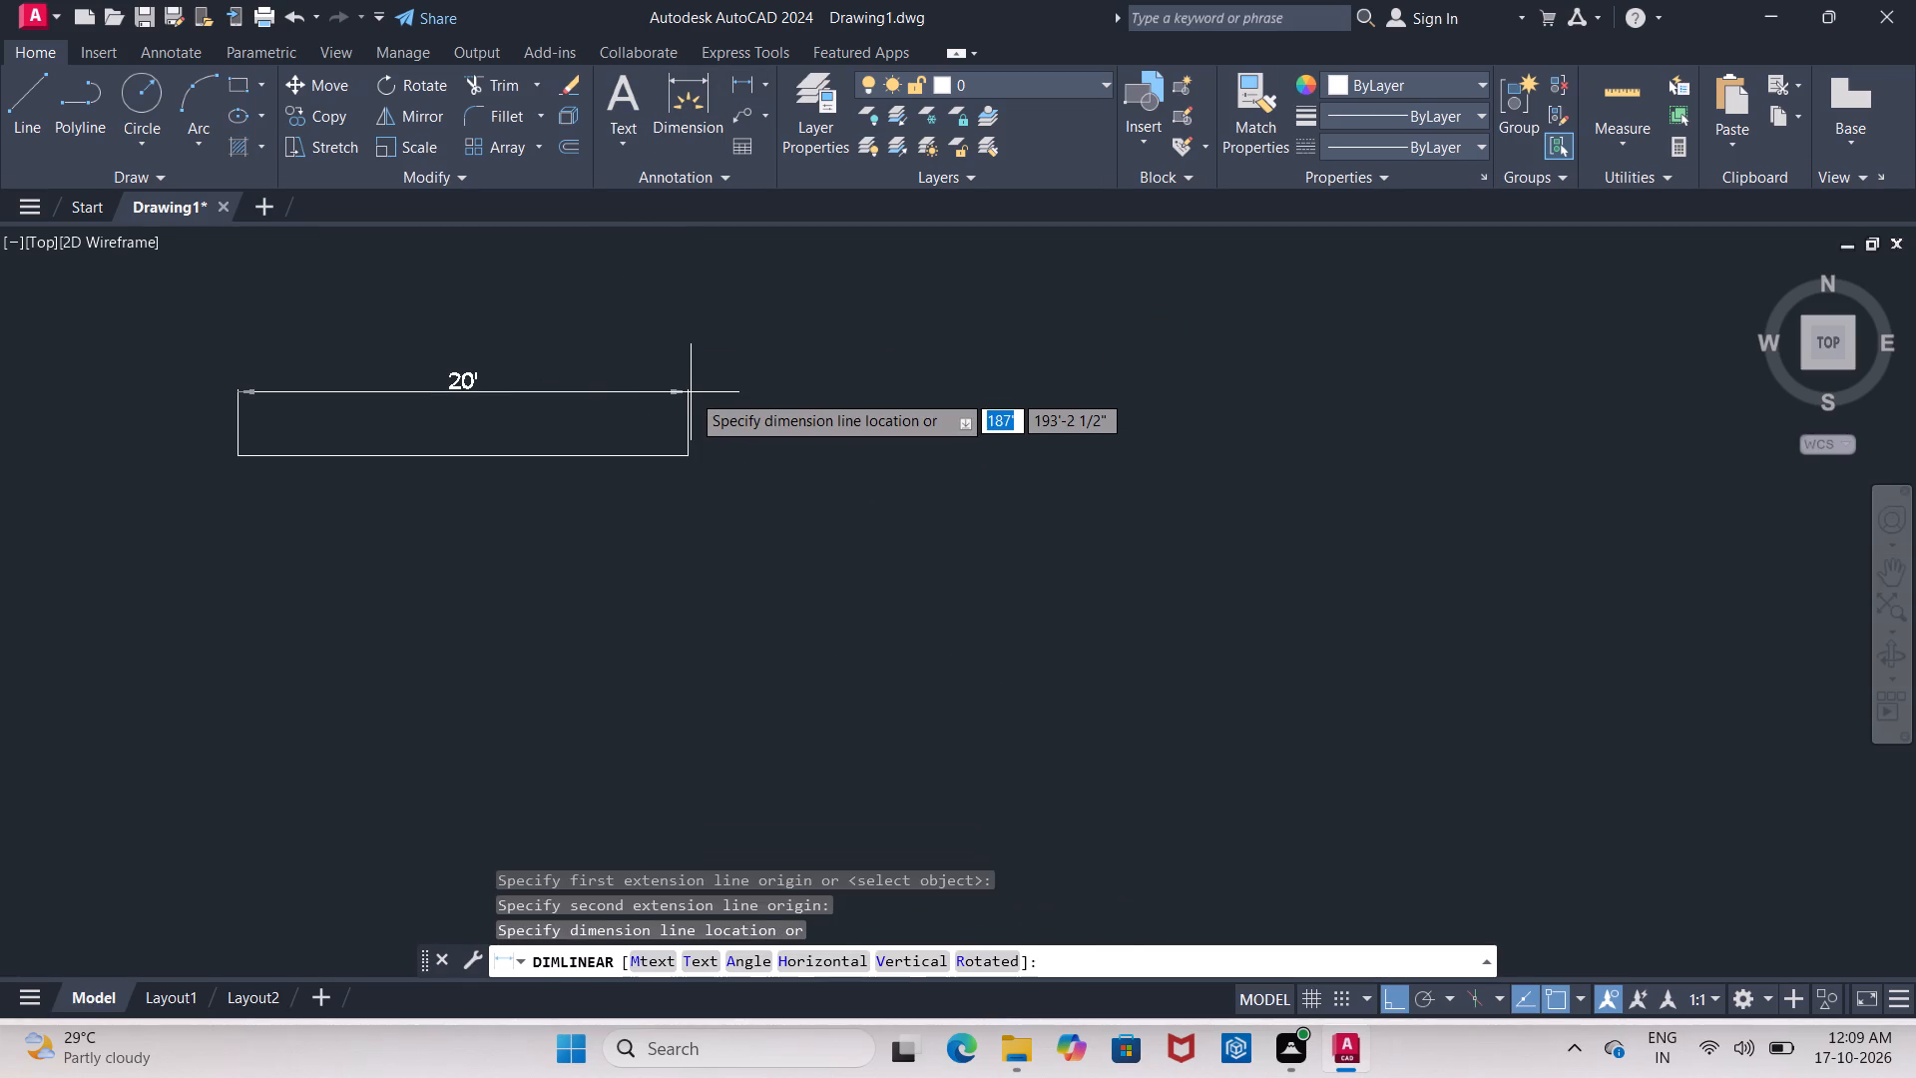
key("Escape")
scroll(691, 394, "down", 1)
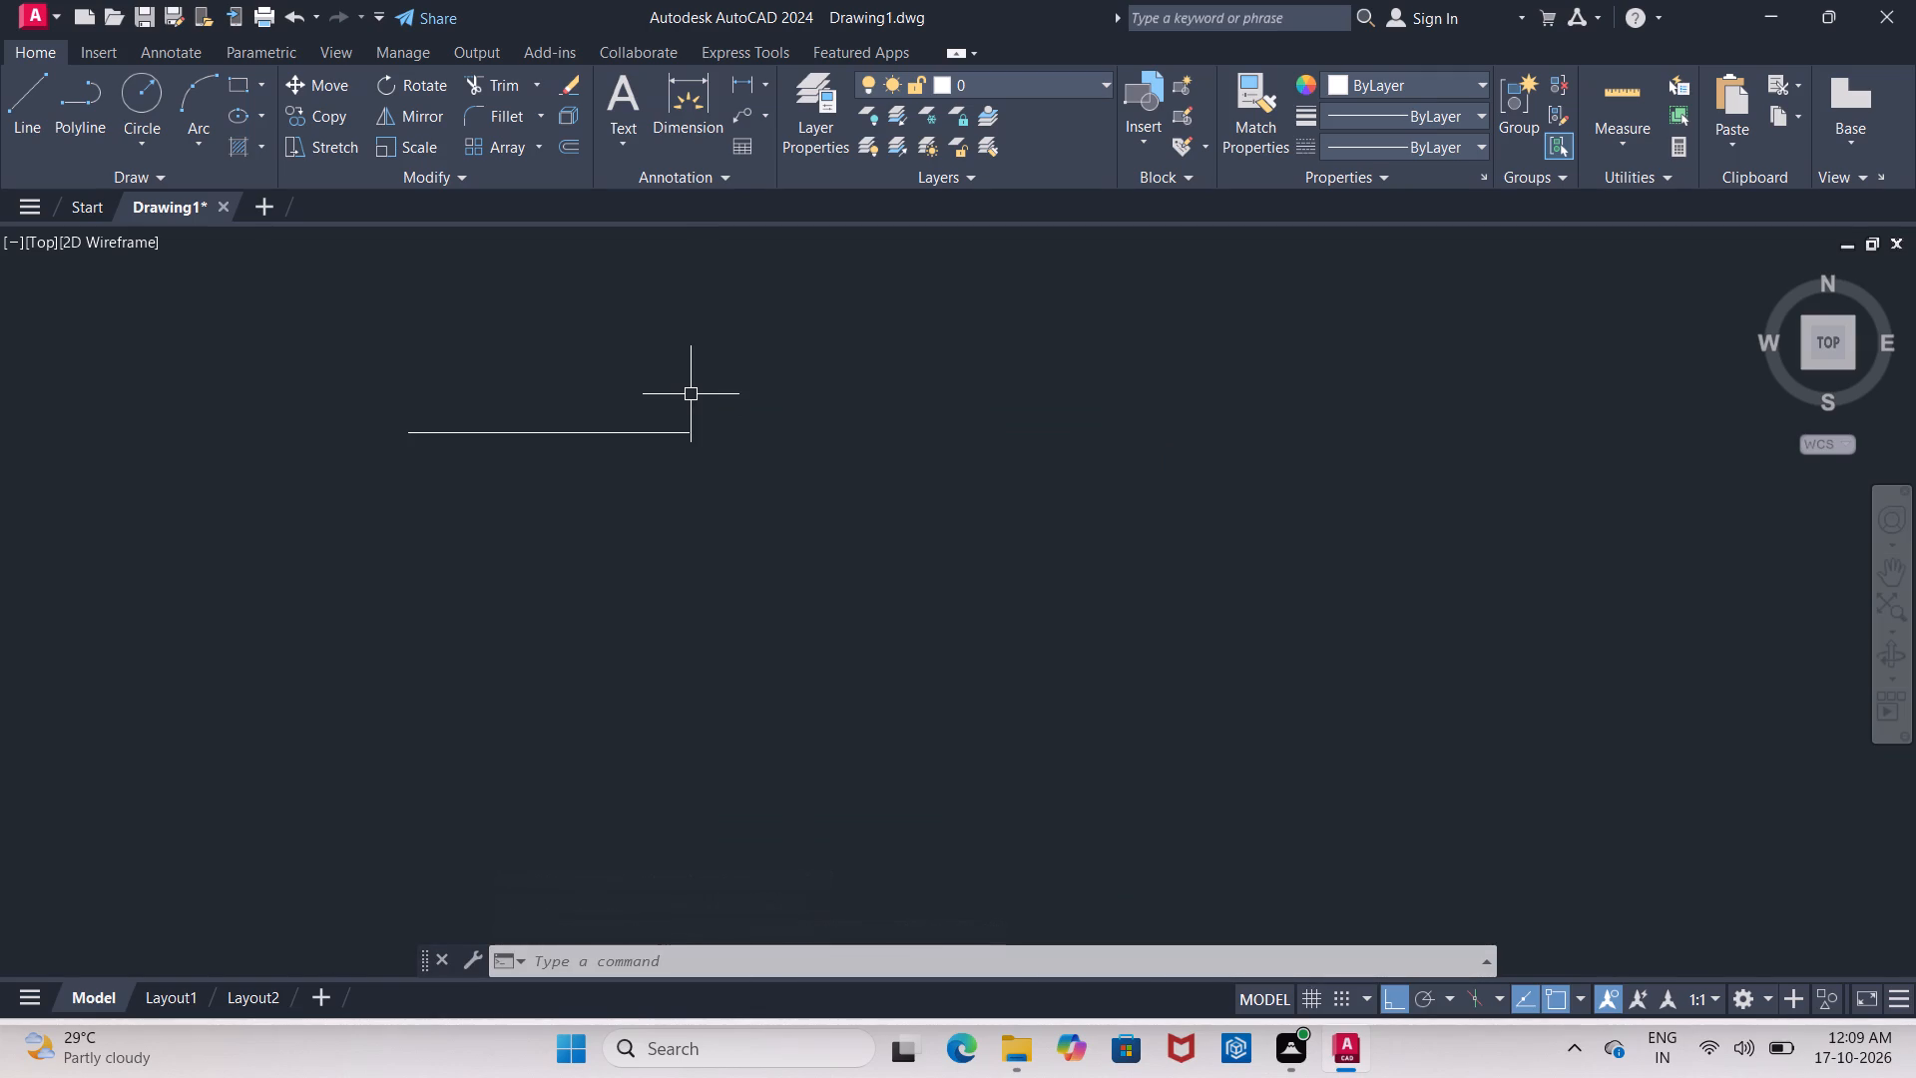
middle_click_drag(699, 394, 972, 376)
key("Return")
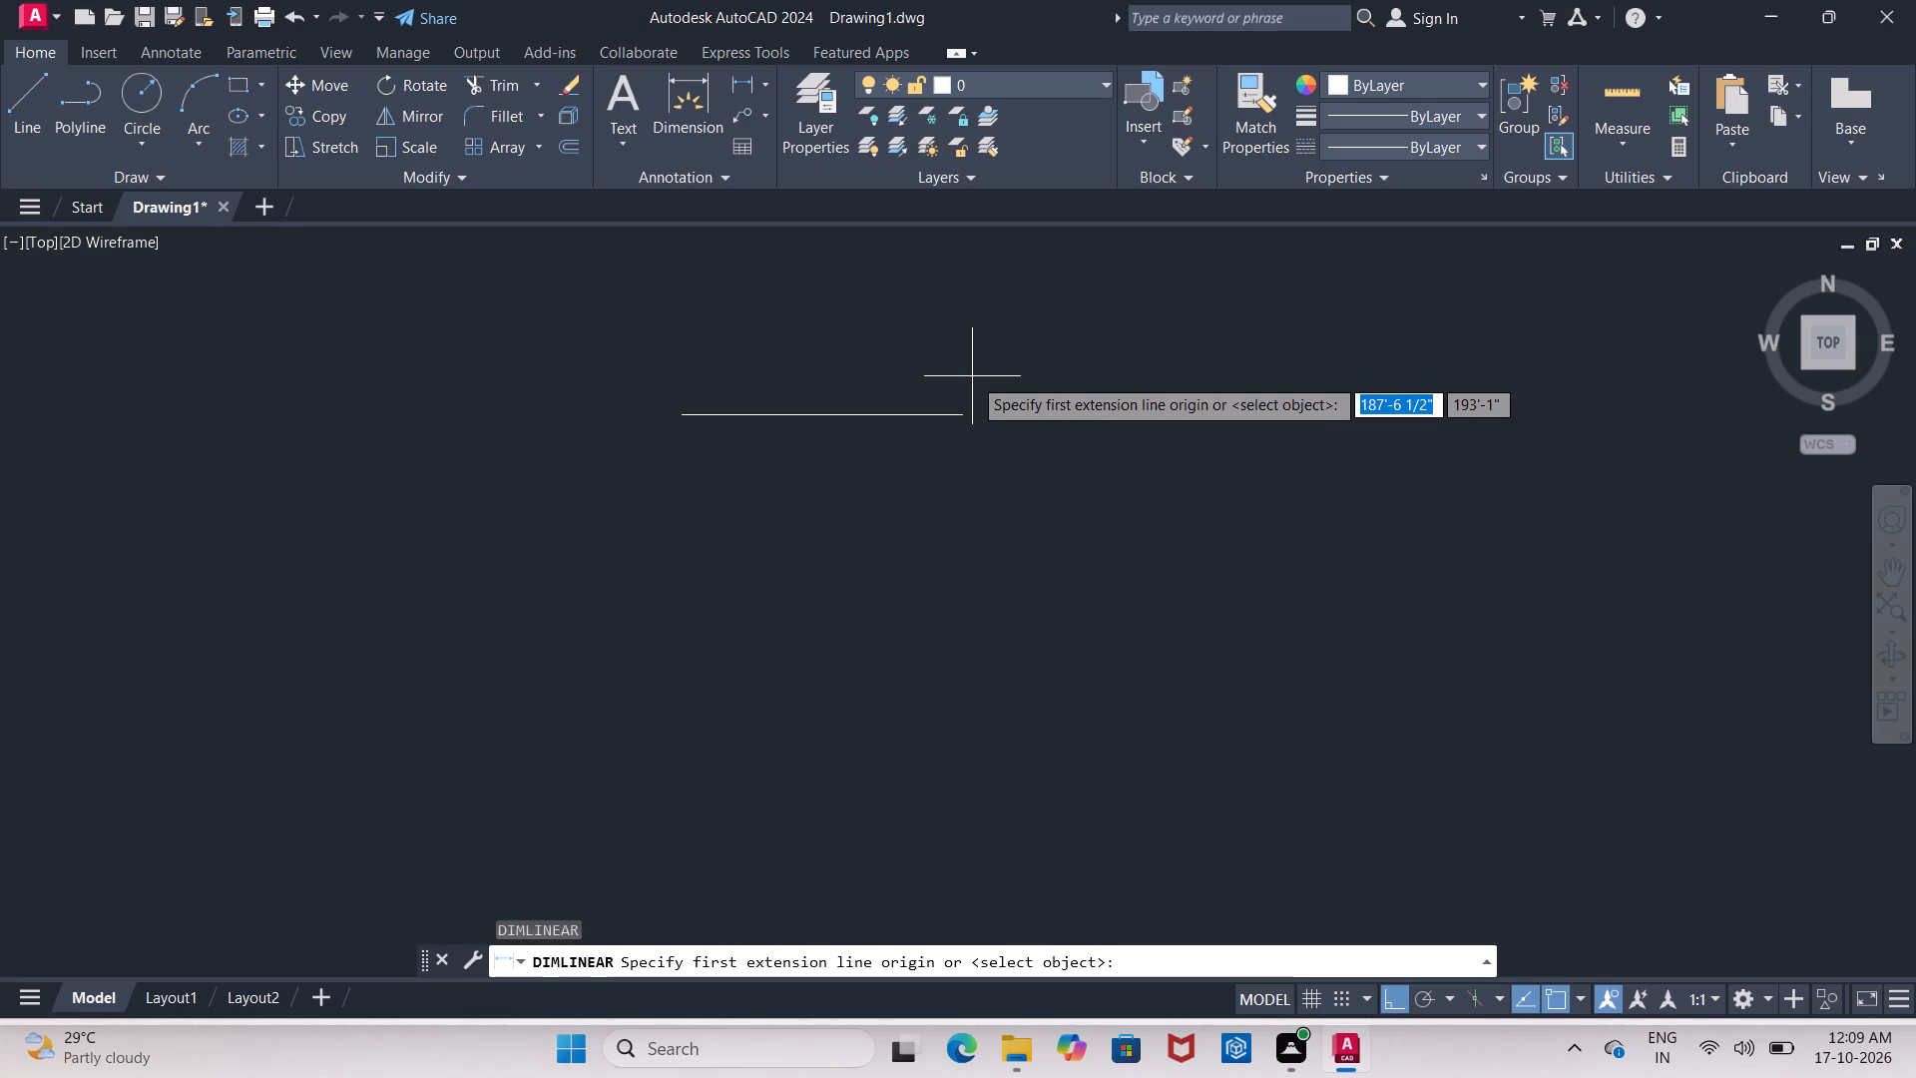
key("Escape")
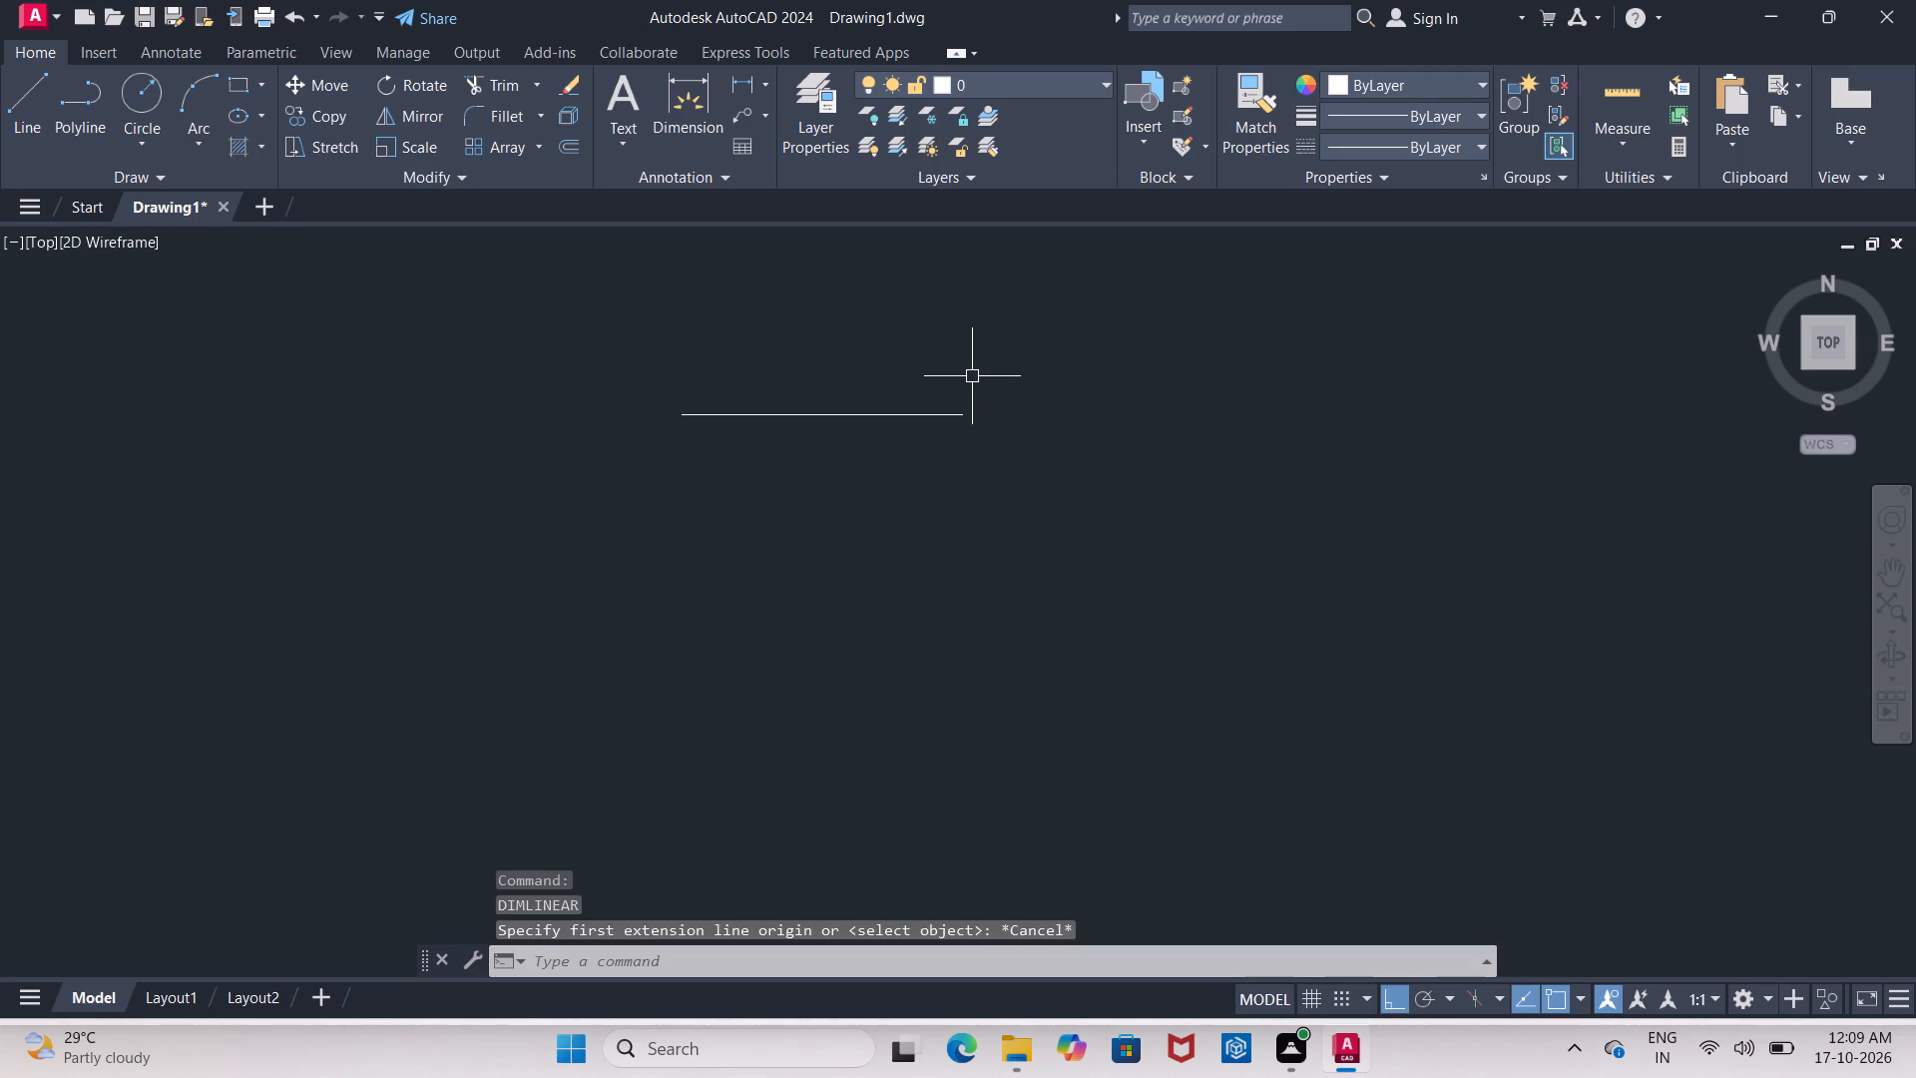
Offset the 20' horizontal line upward by 9" to form a double wall line.
key("o")
key("Return")
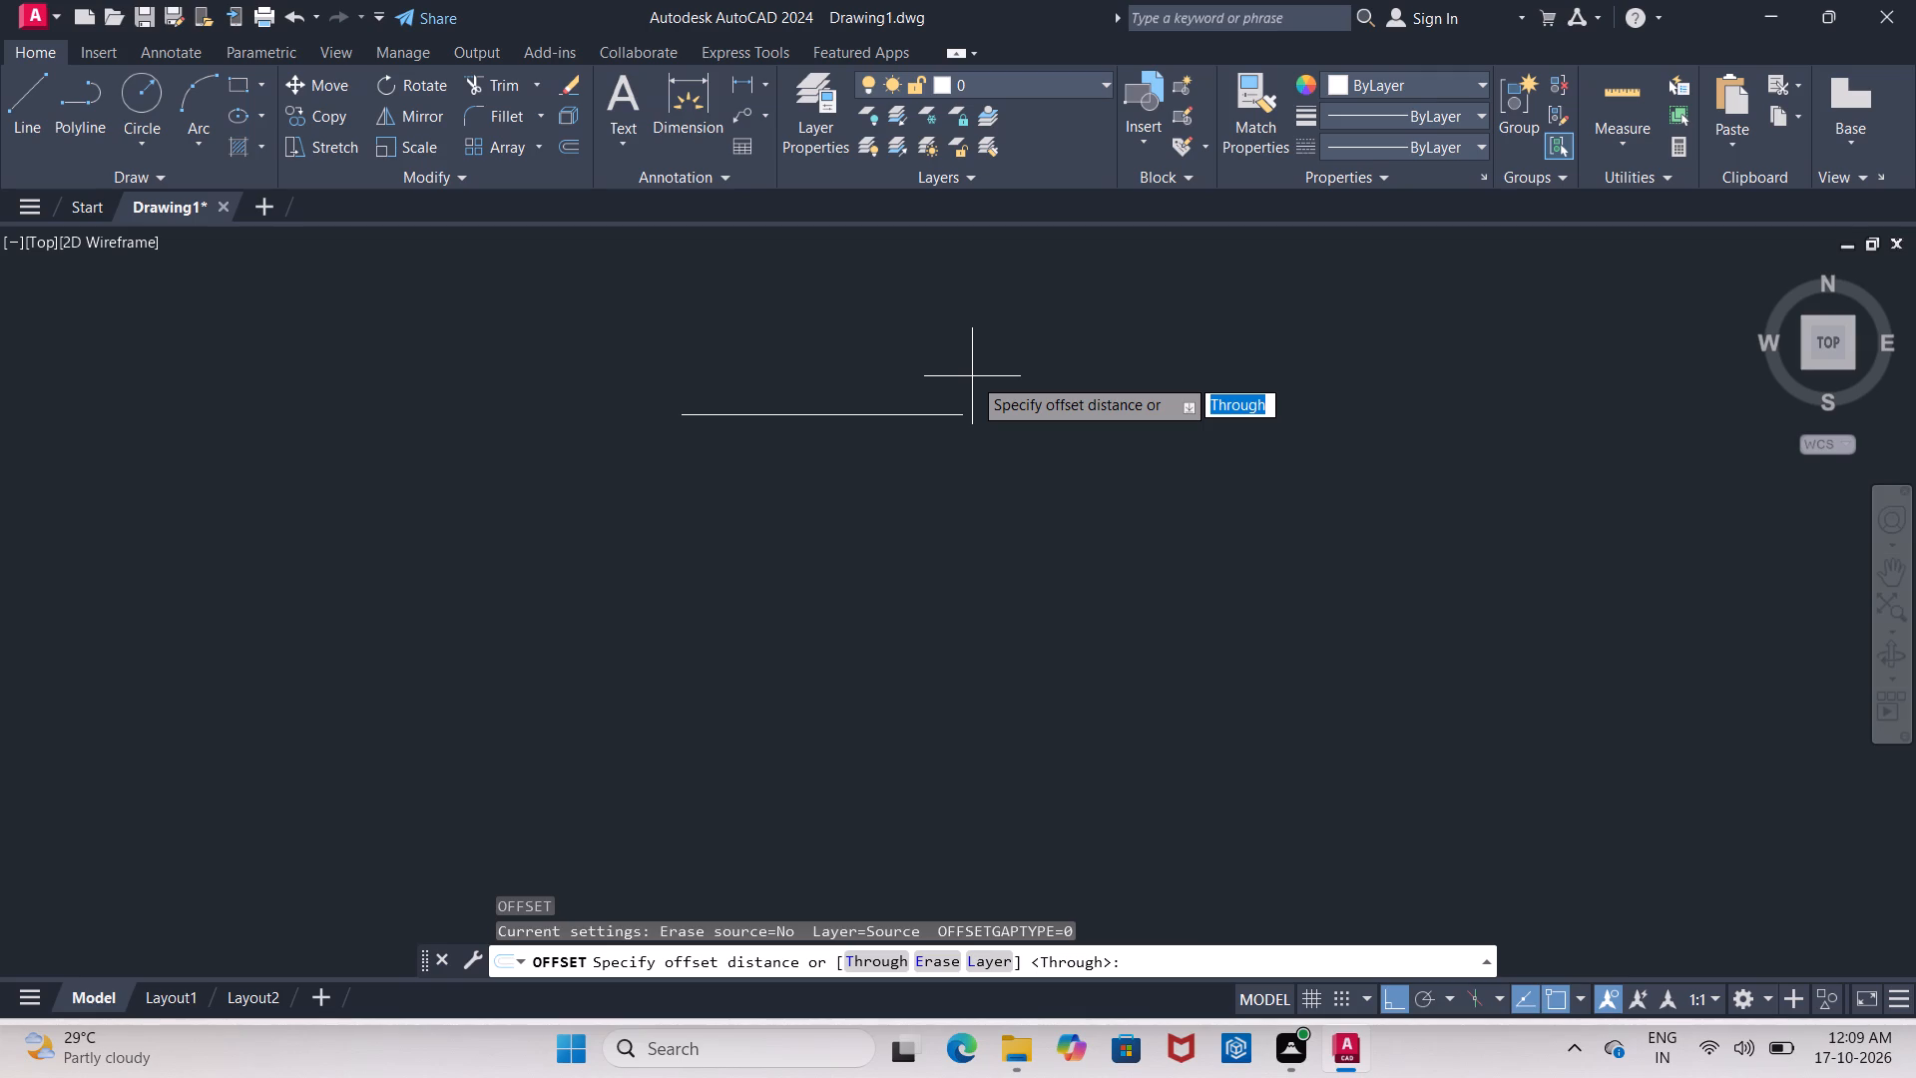
key("9")
key("shift+quotedbl")
key("Return")
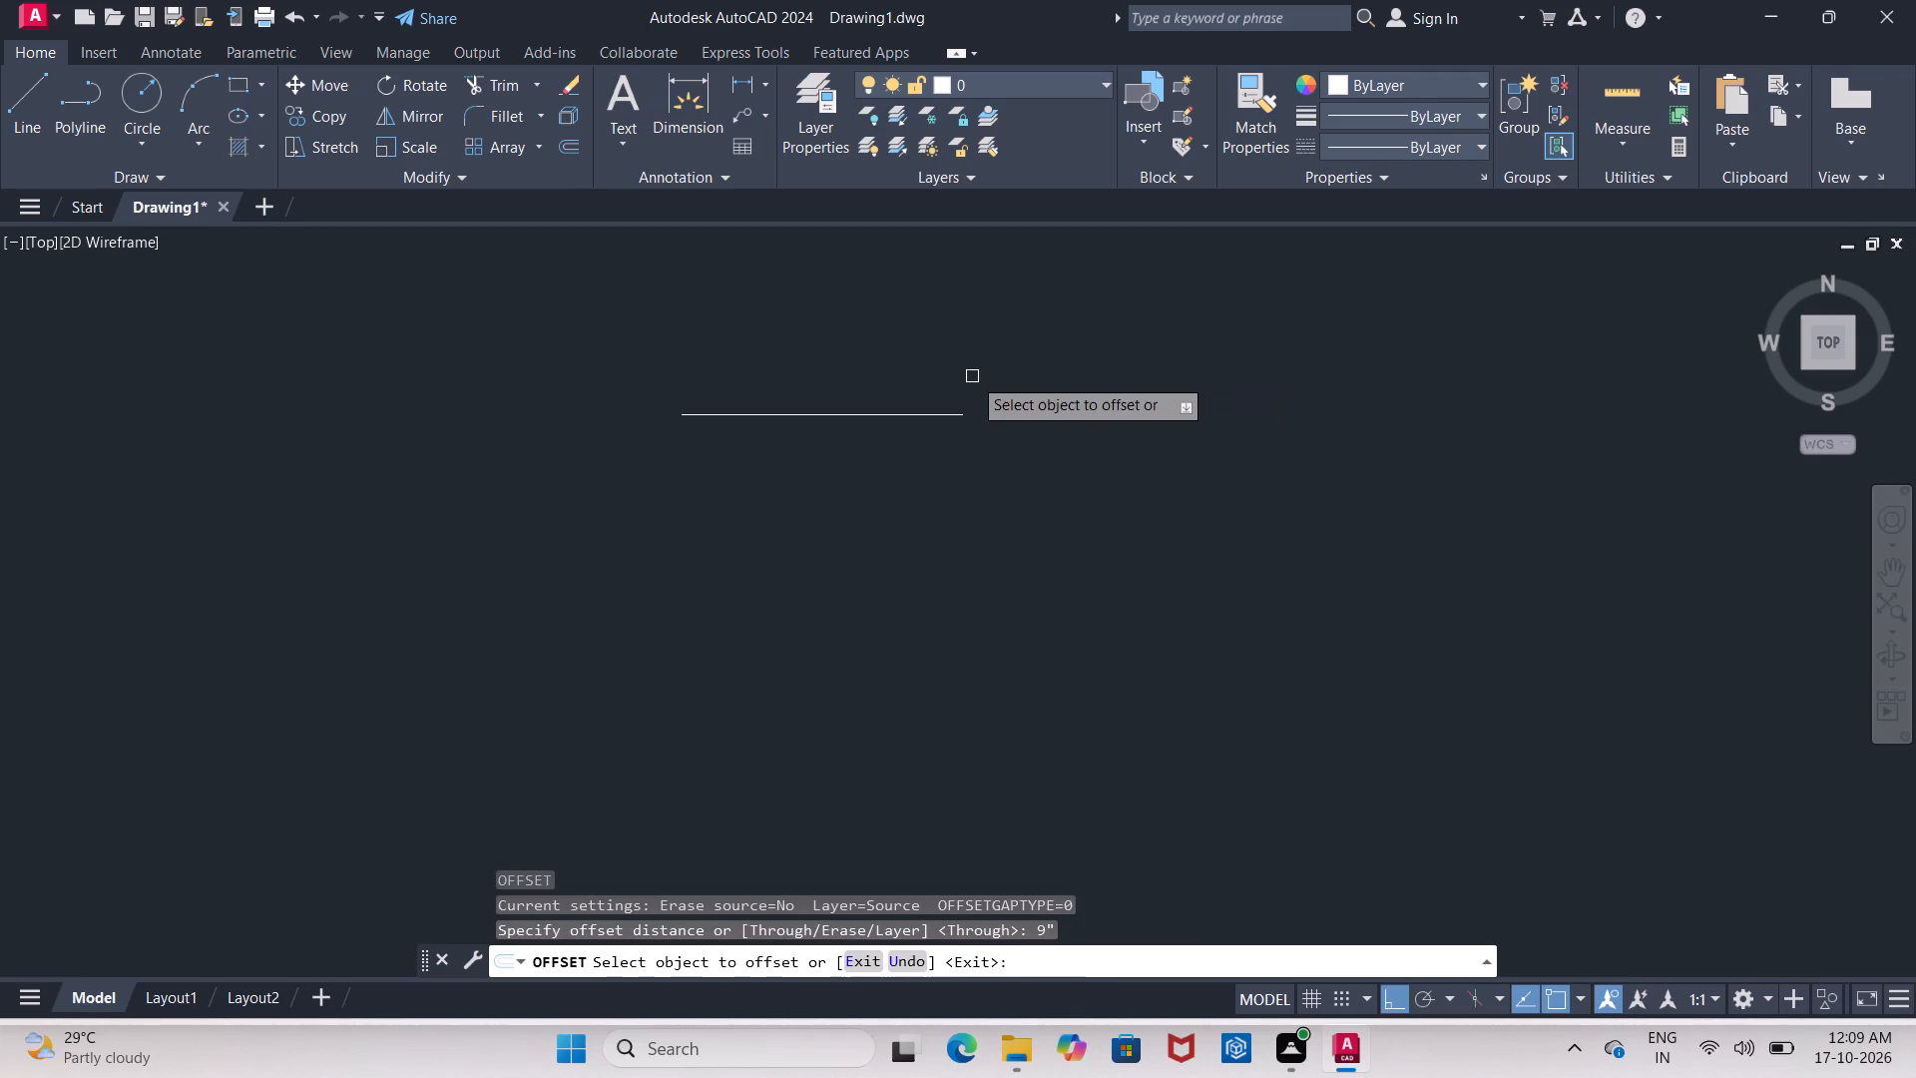
left_click(851, 415)
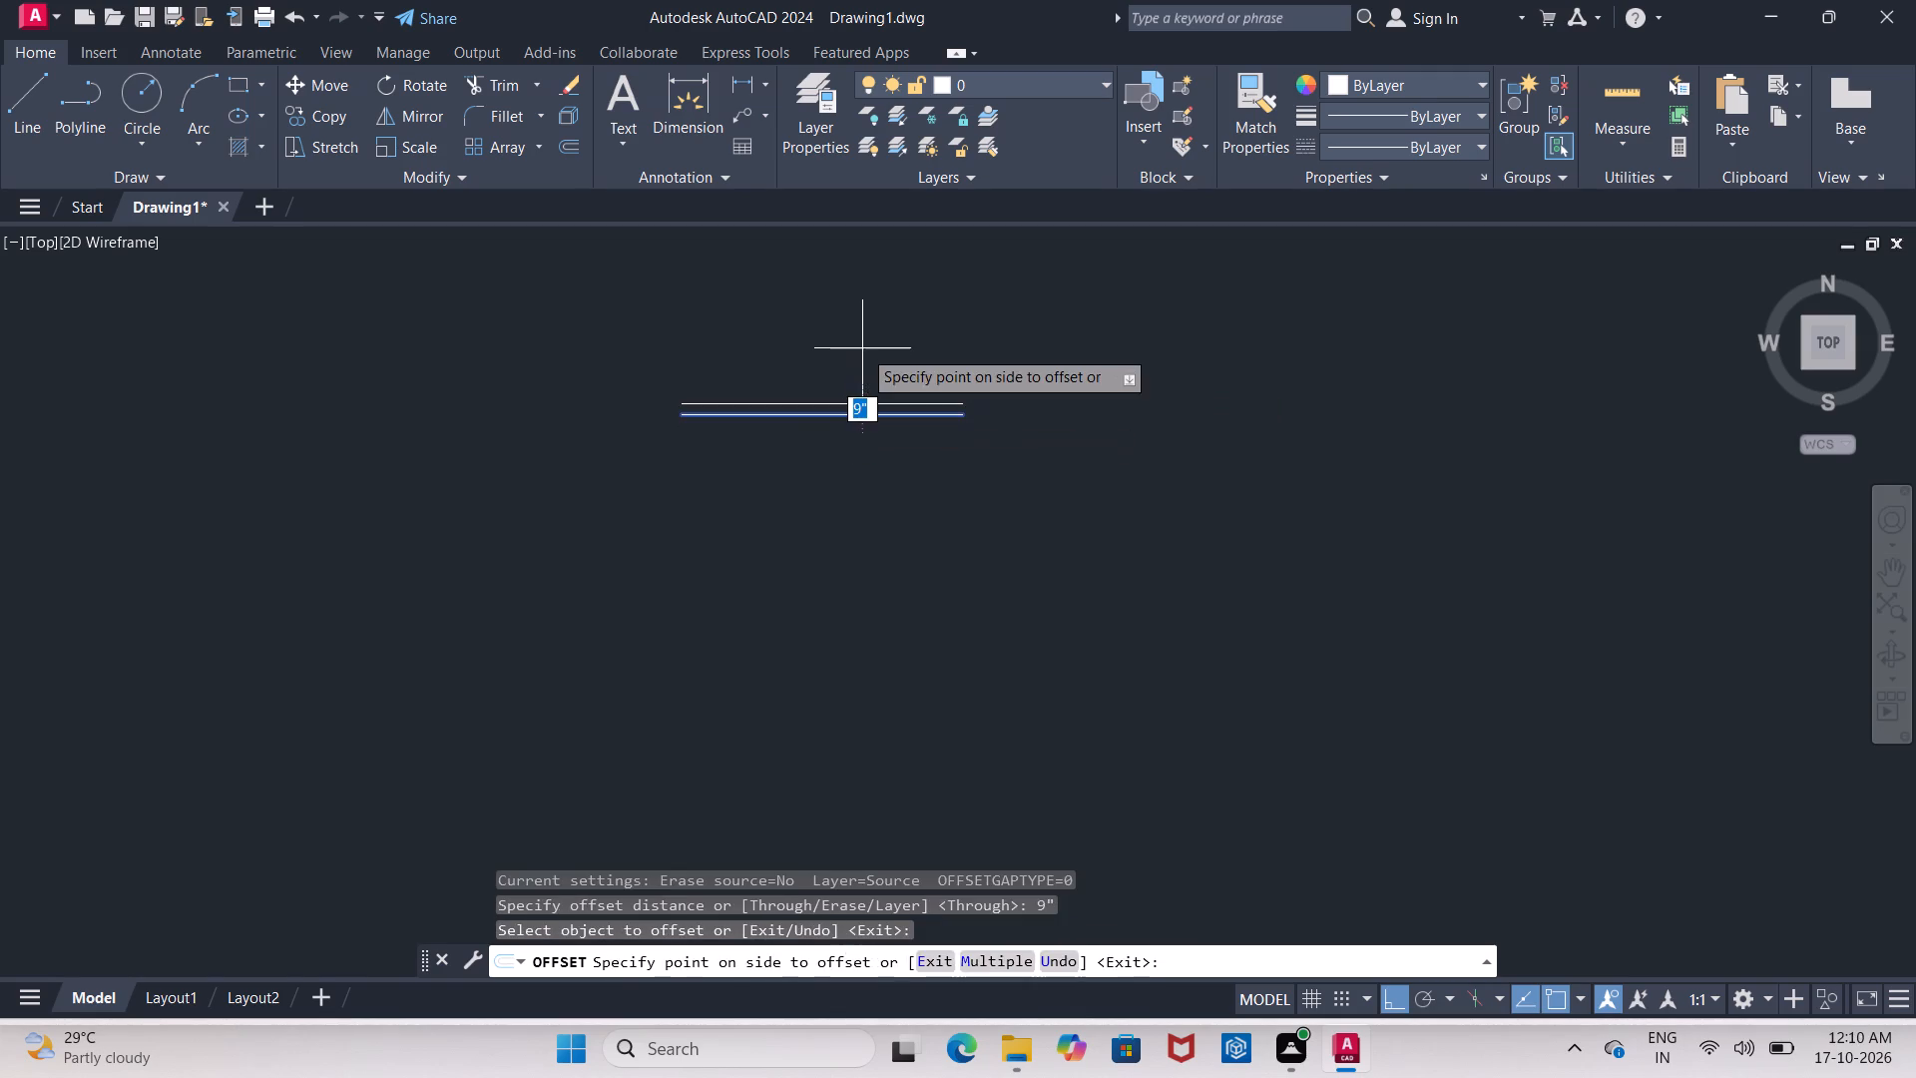
left_click(862, 348)
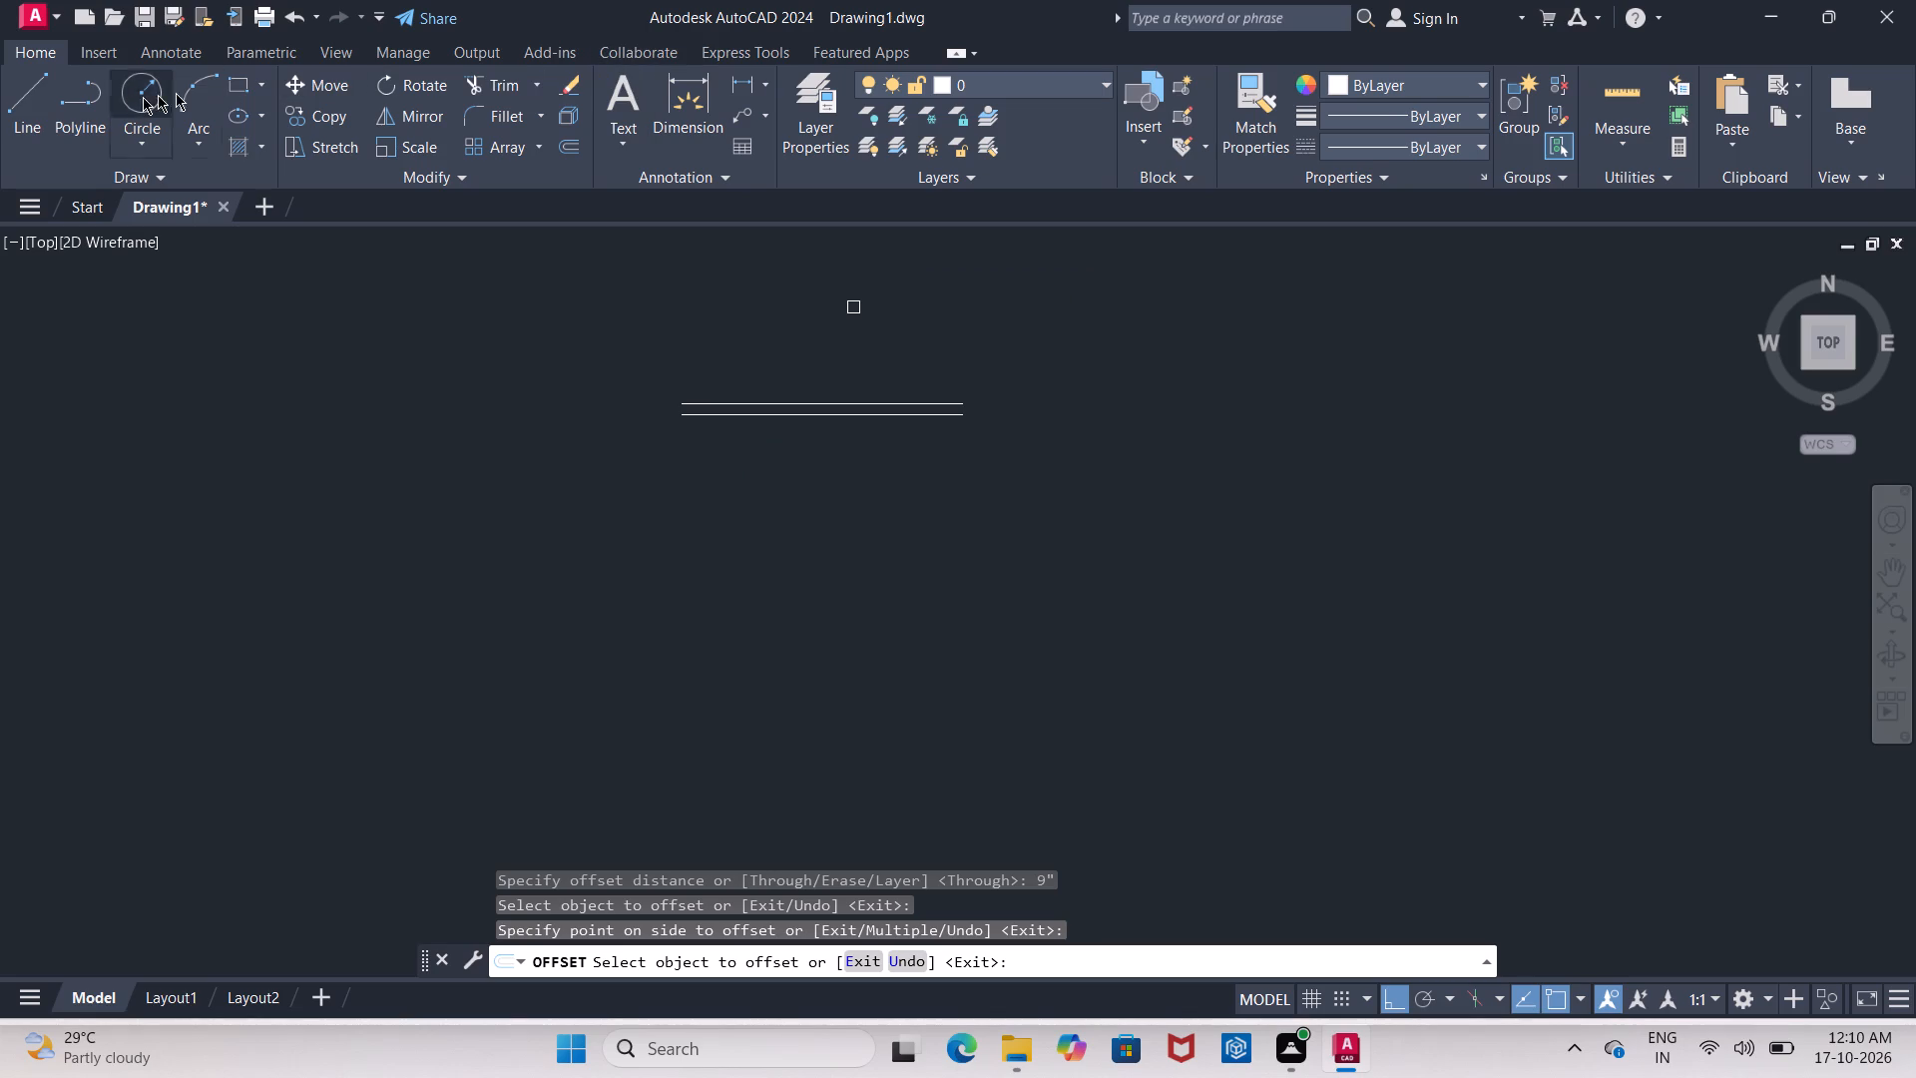
Draw a vertical line 7' long downward from the left endpoint of the lower horizontal line.
left_click(22, 106)
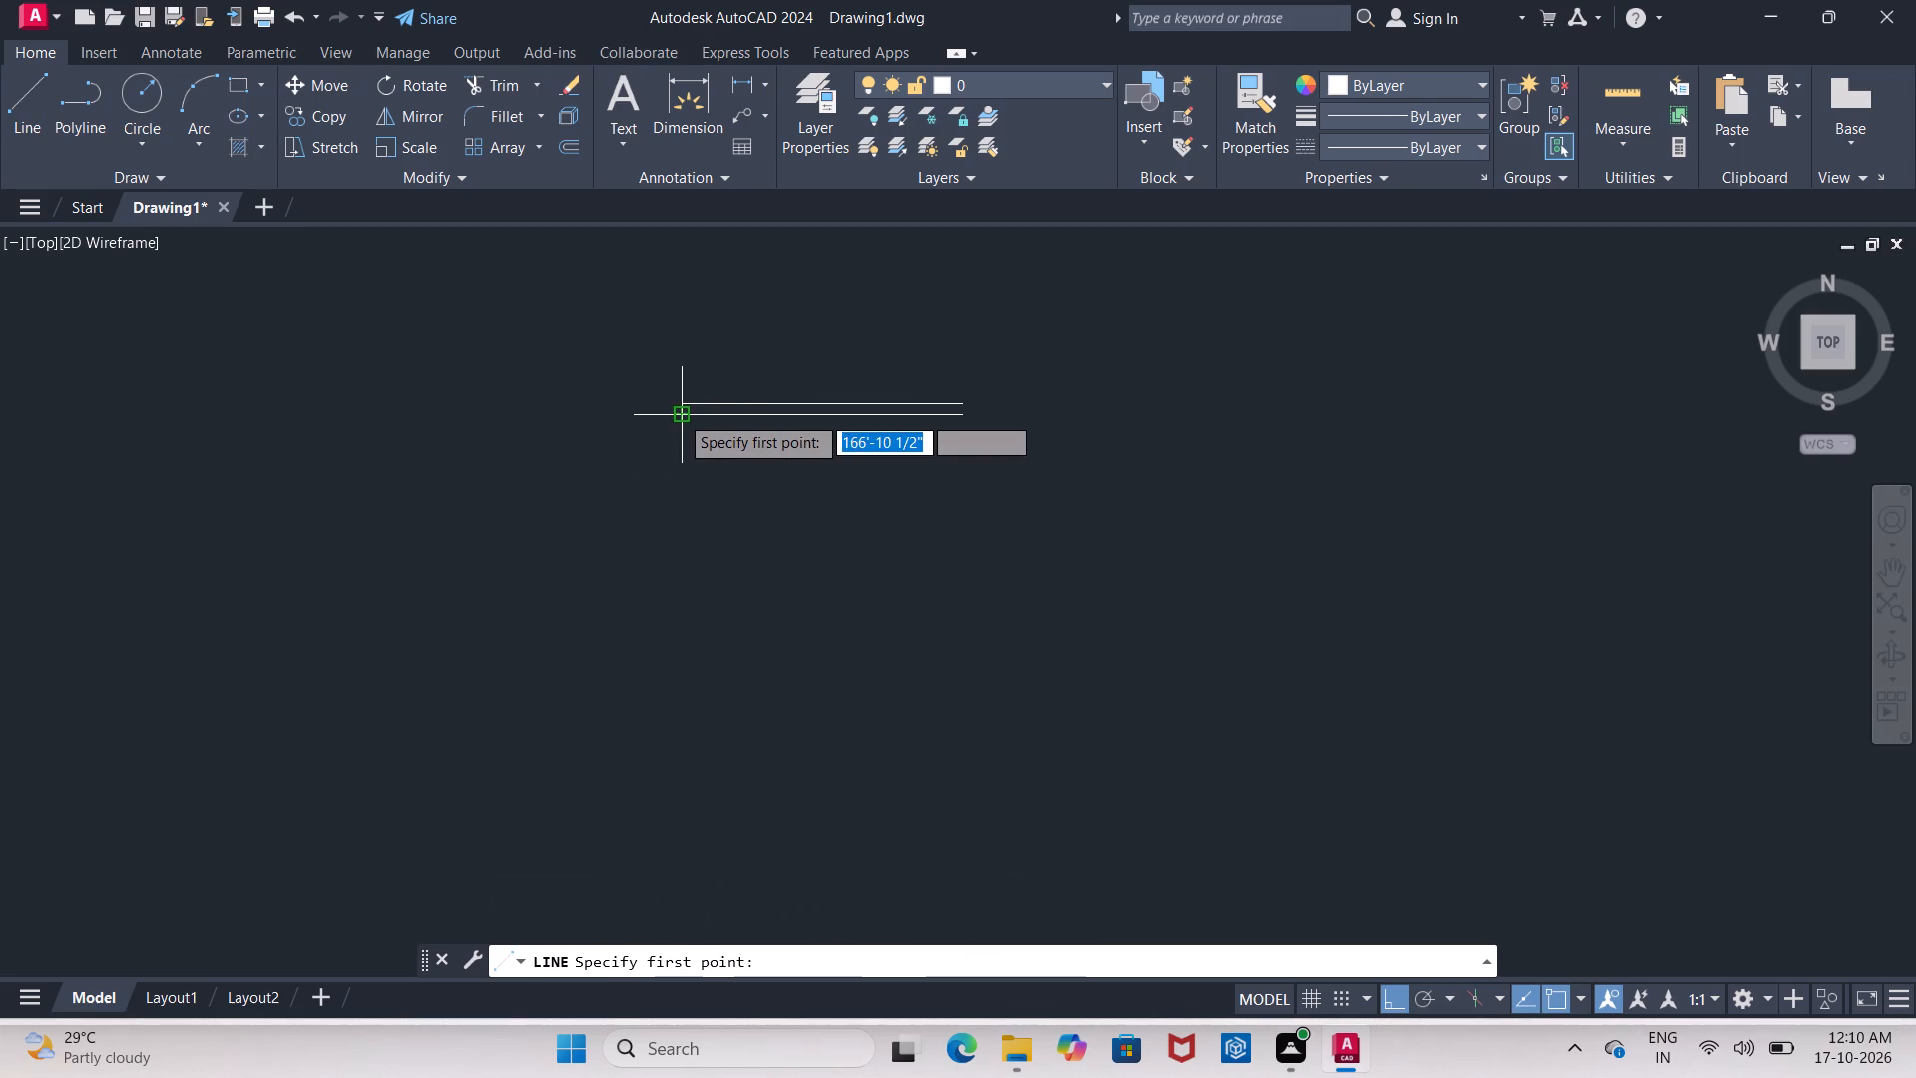
left_click(679, 414)
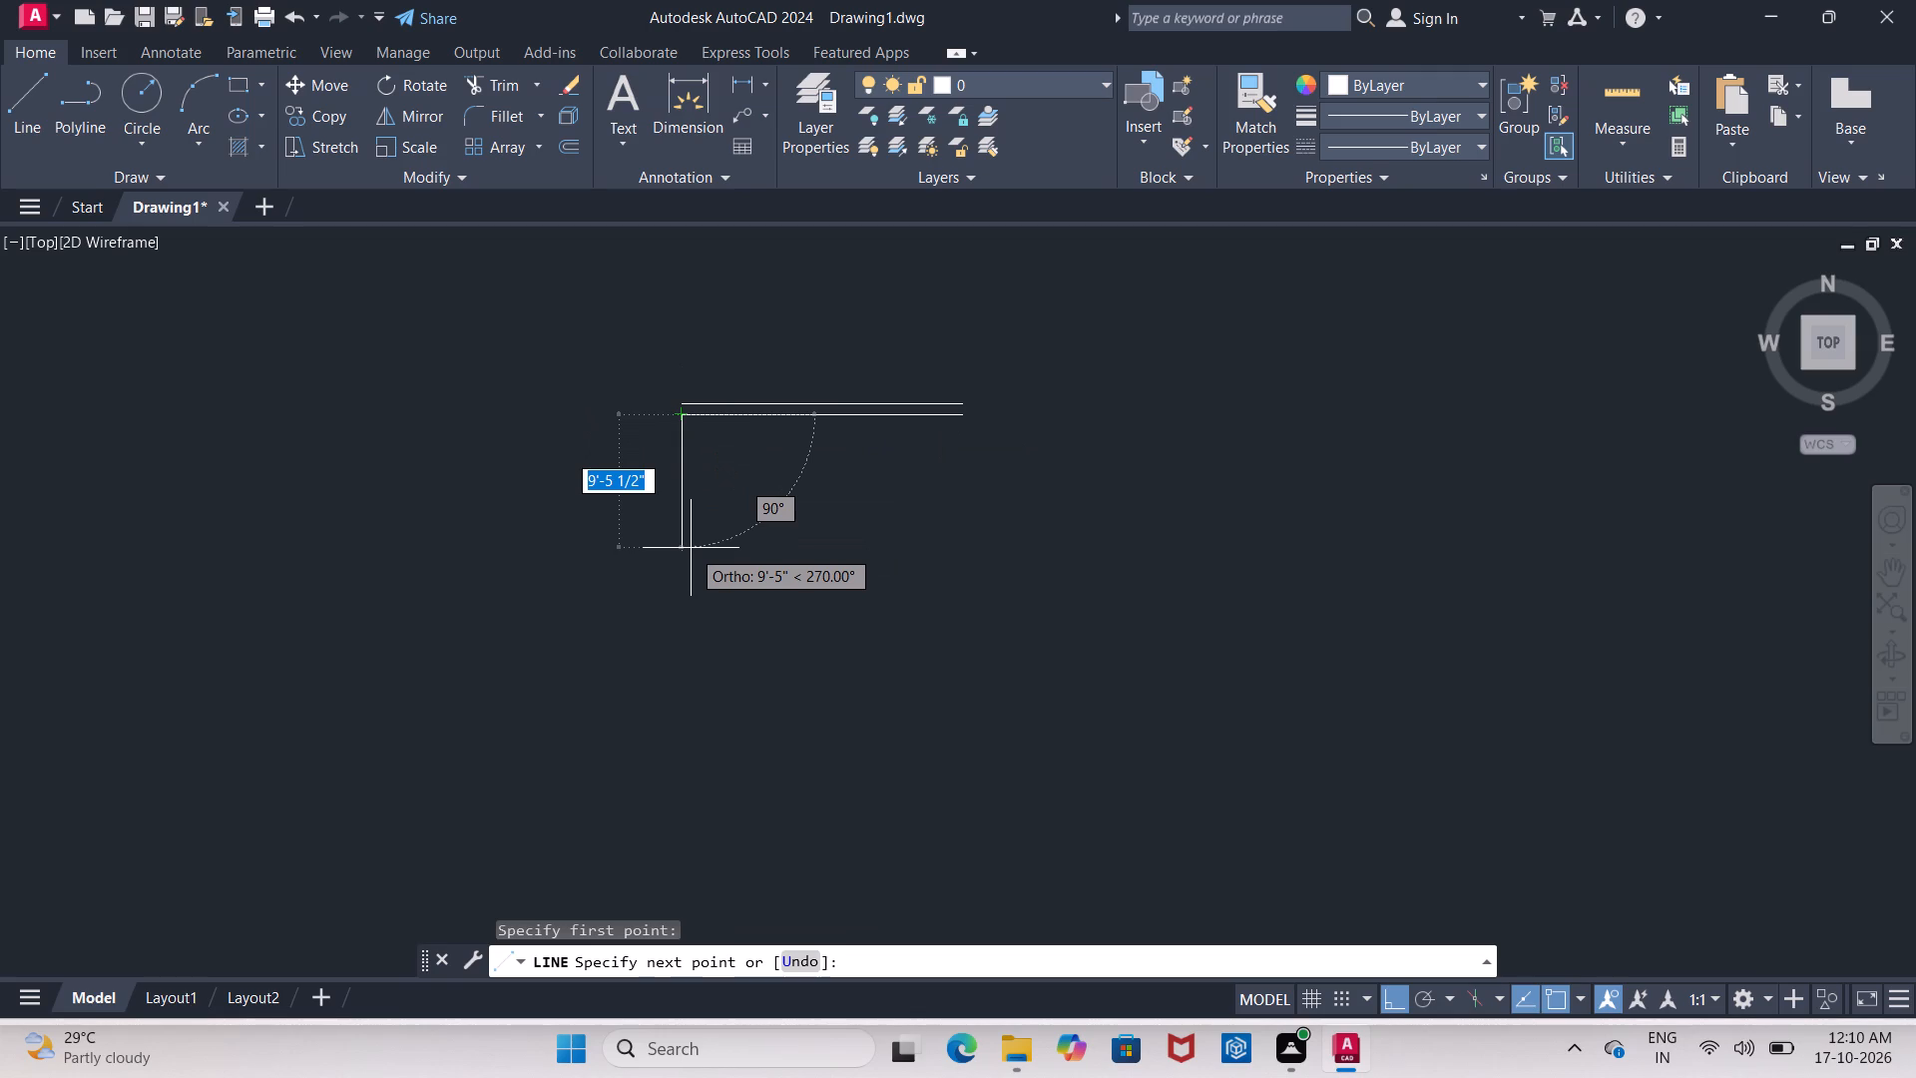
type("7'")
key("Return")
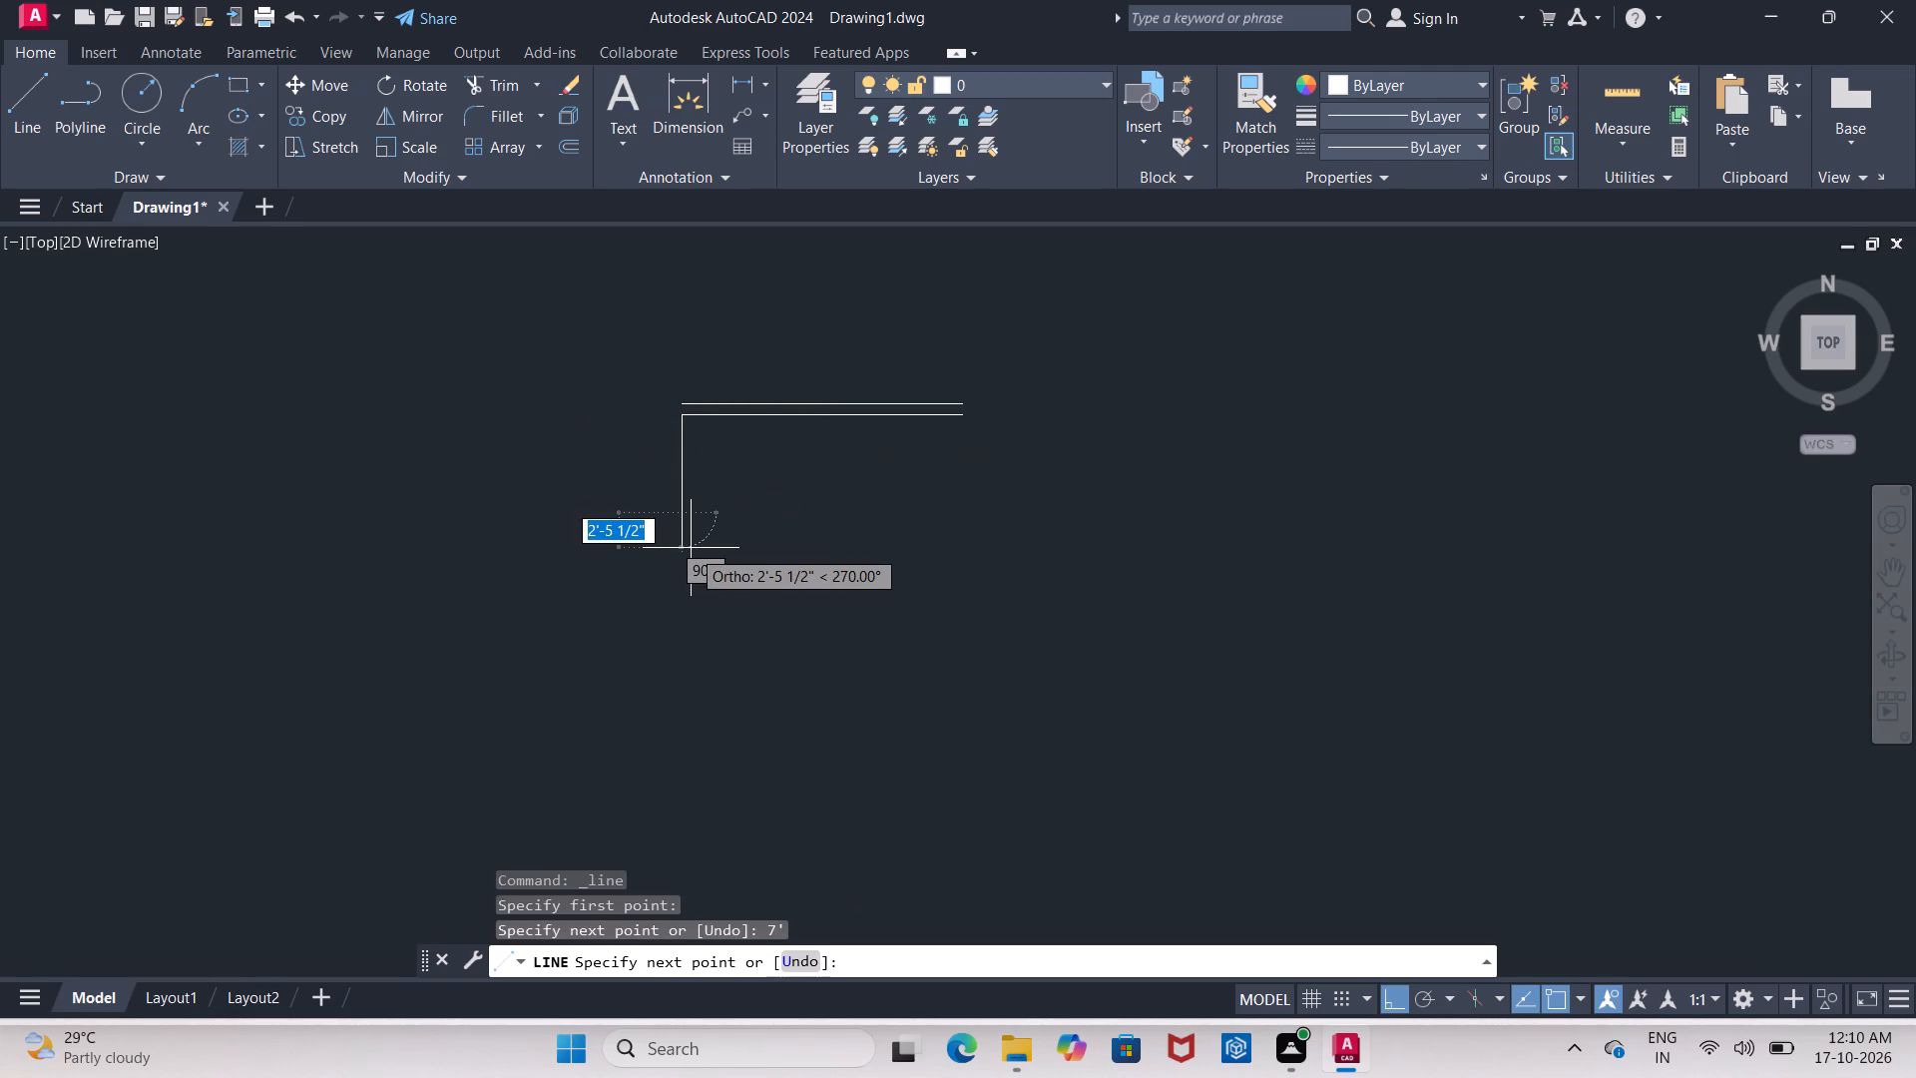
key("Escape")
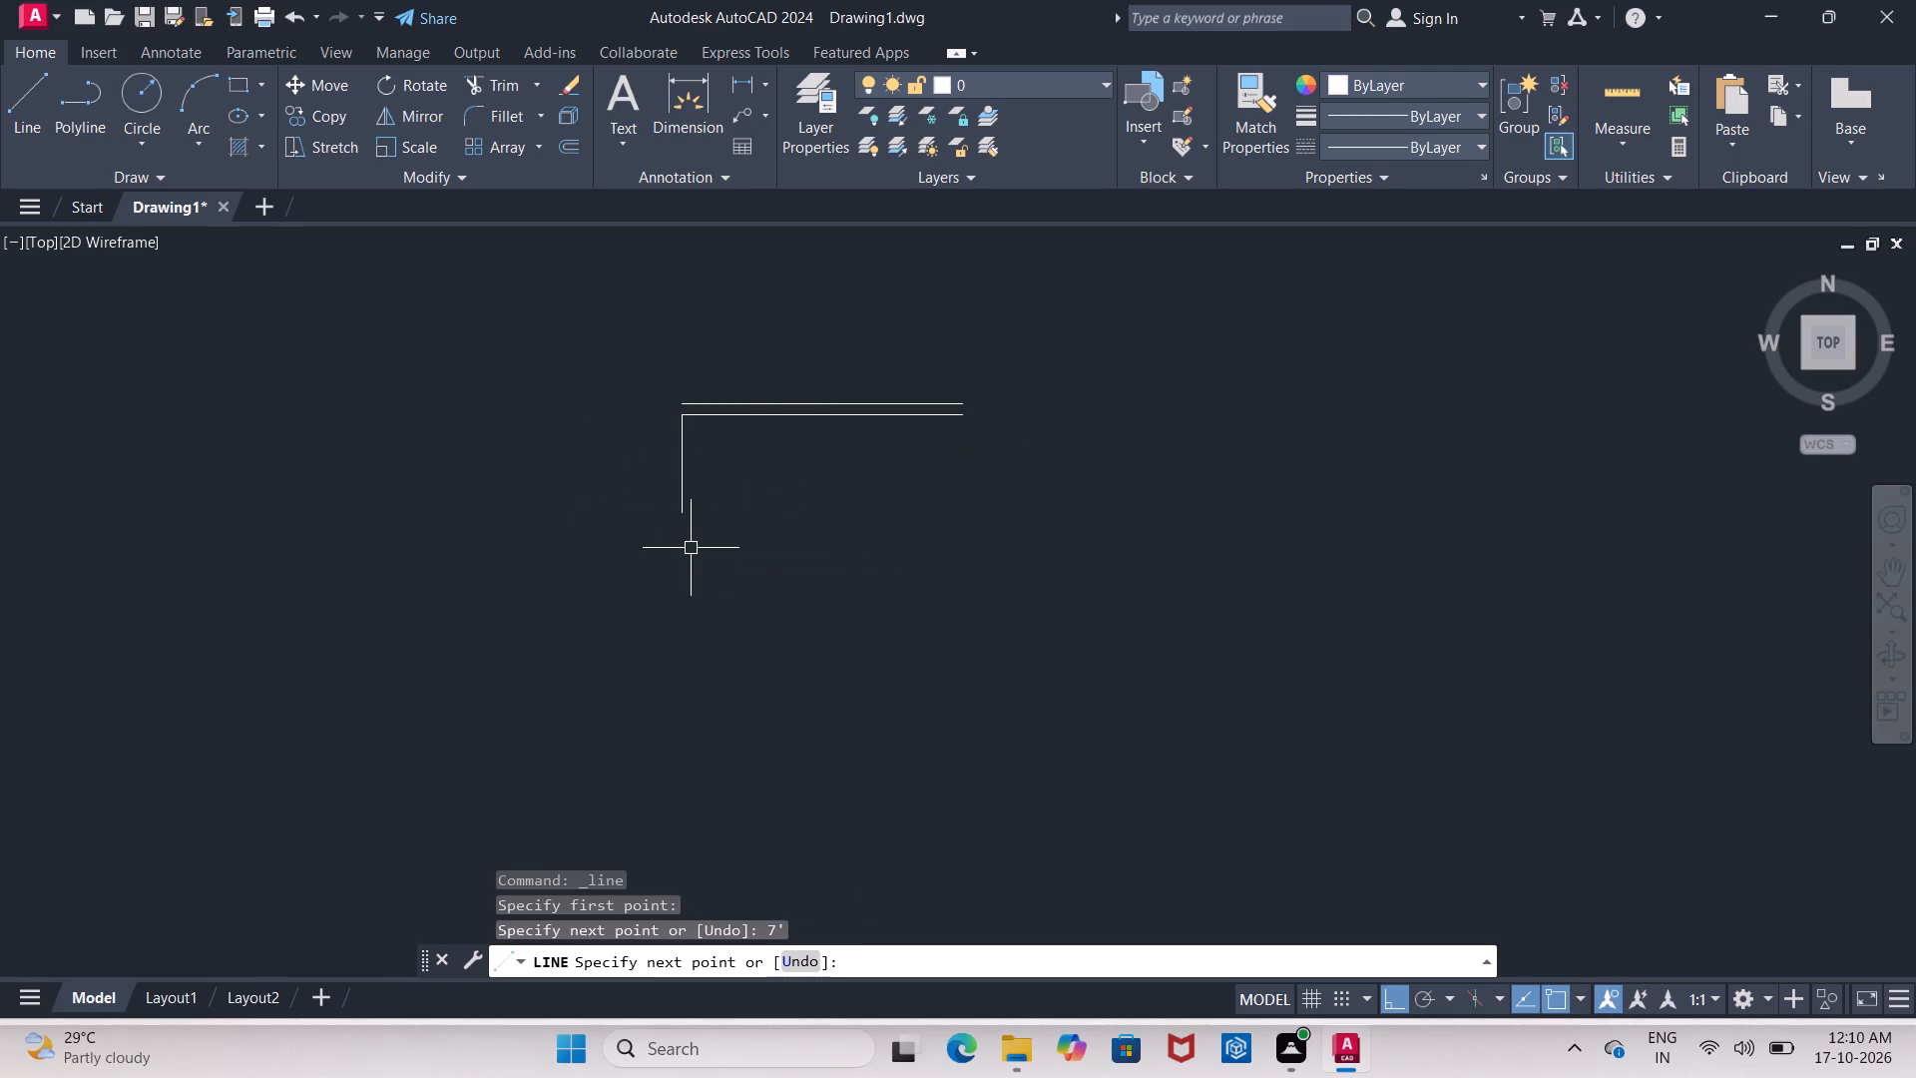
Check the vertical line's length with a trial linear dimension between its endpoints, without placing it.
left_click(749, 78)
left_click(686, 417)
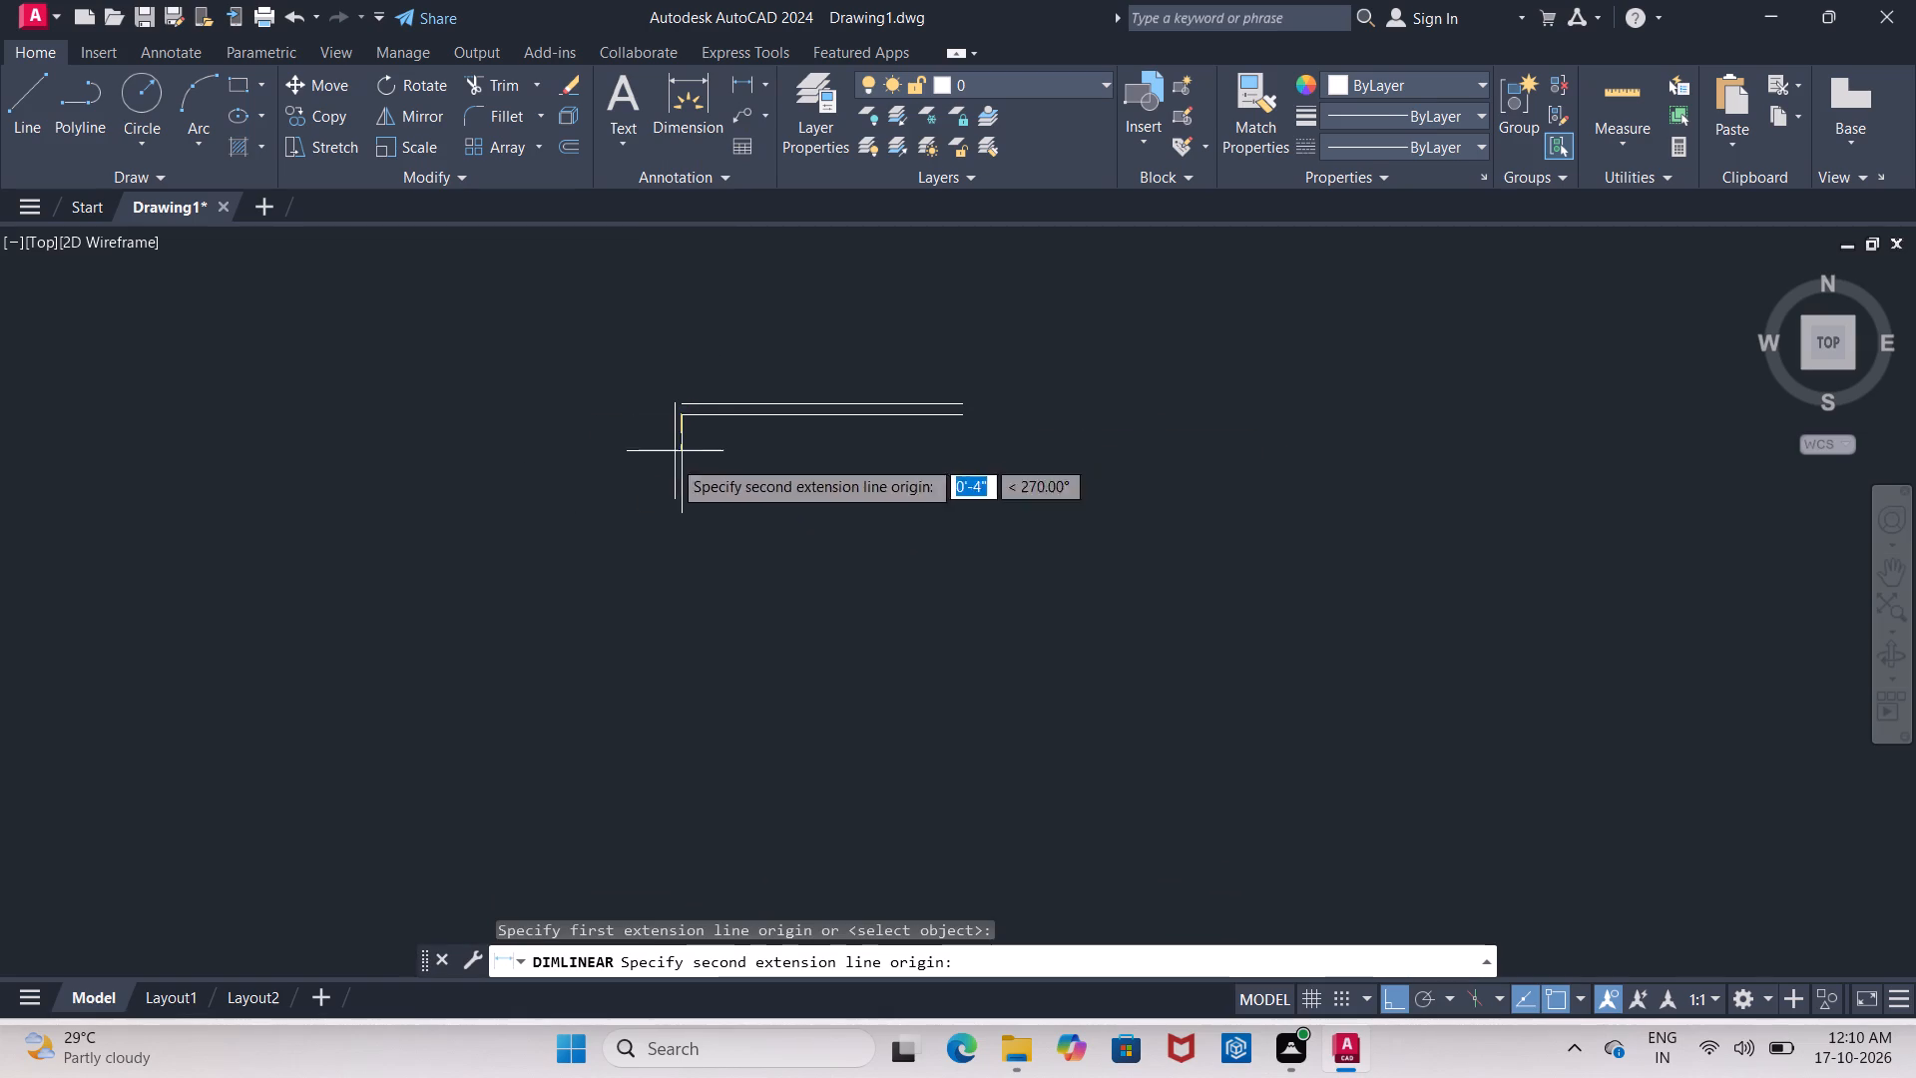
left_click(682, 512)
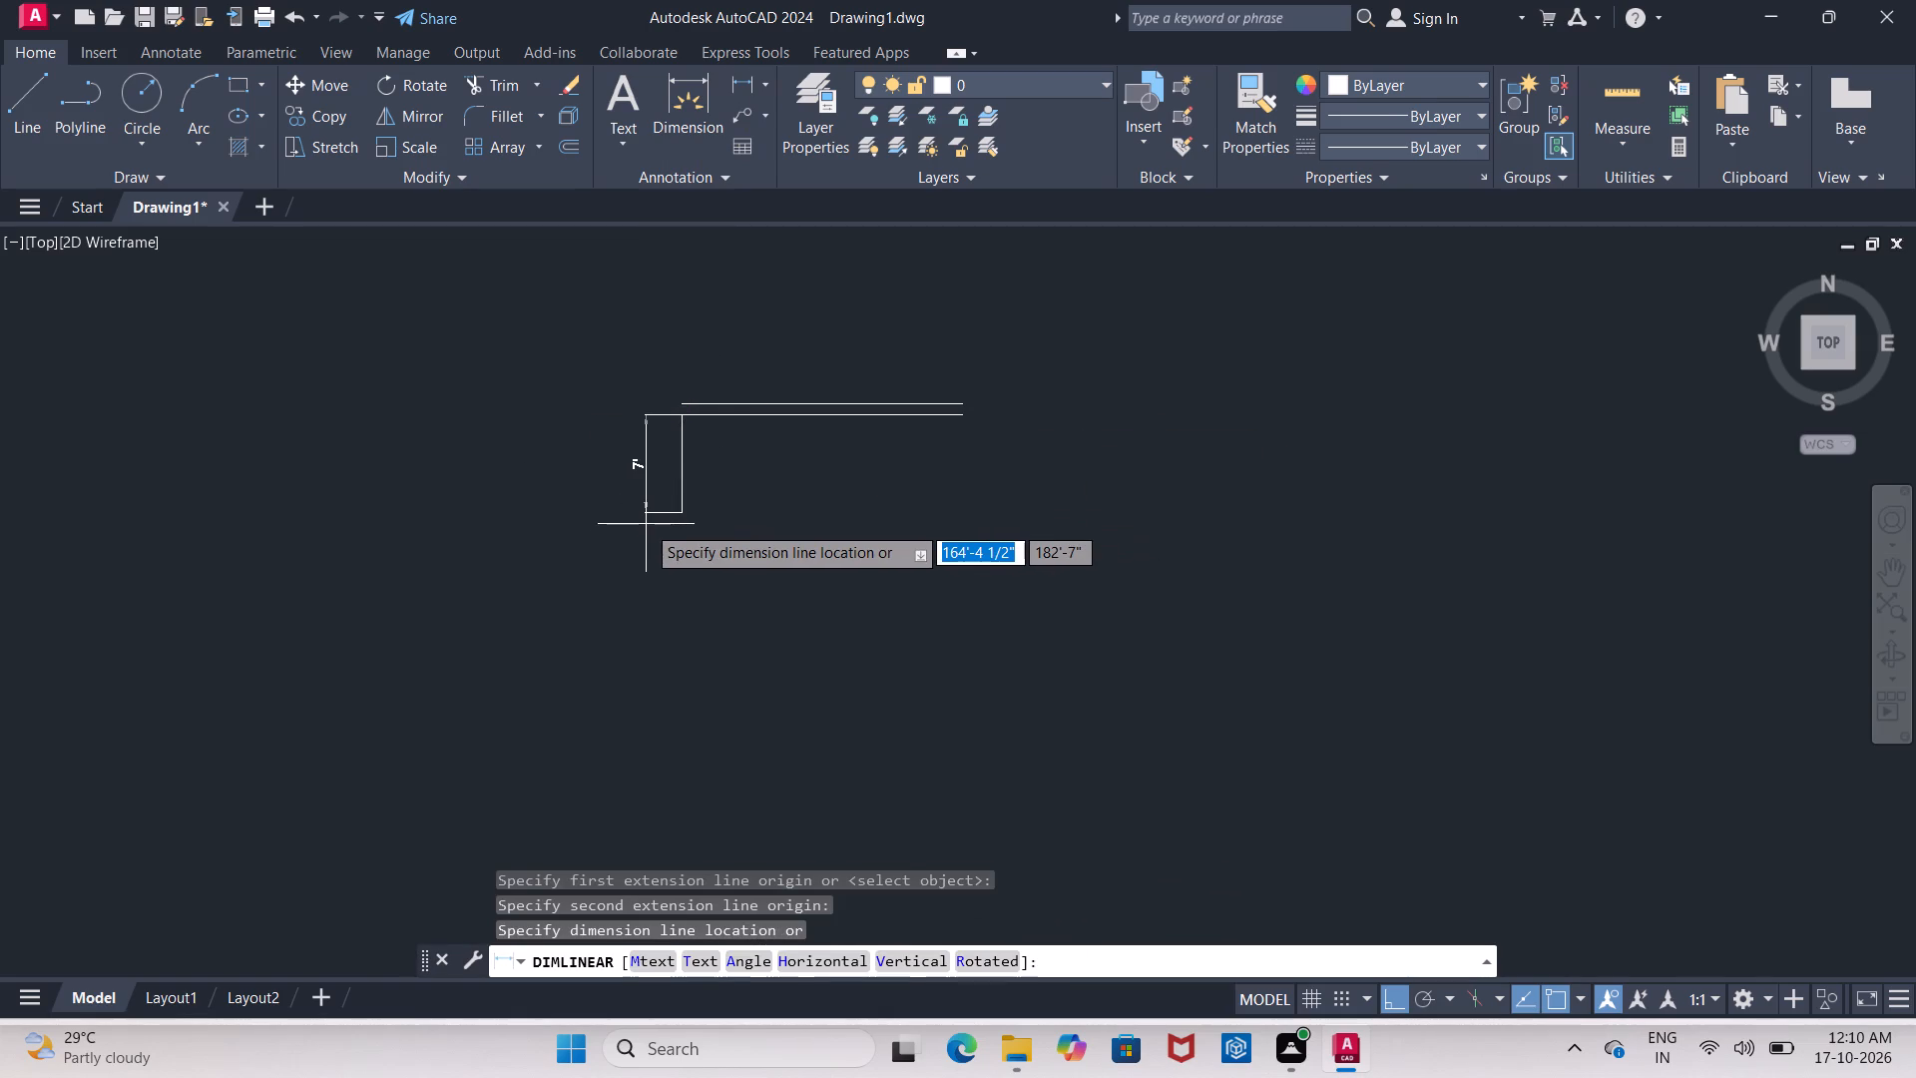
key("Escape")
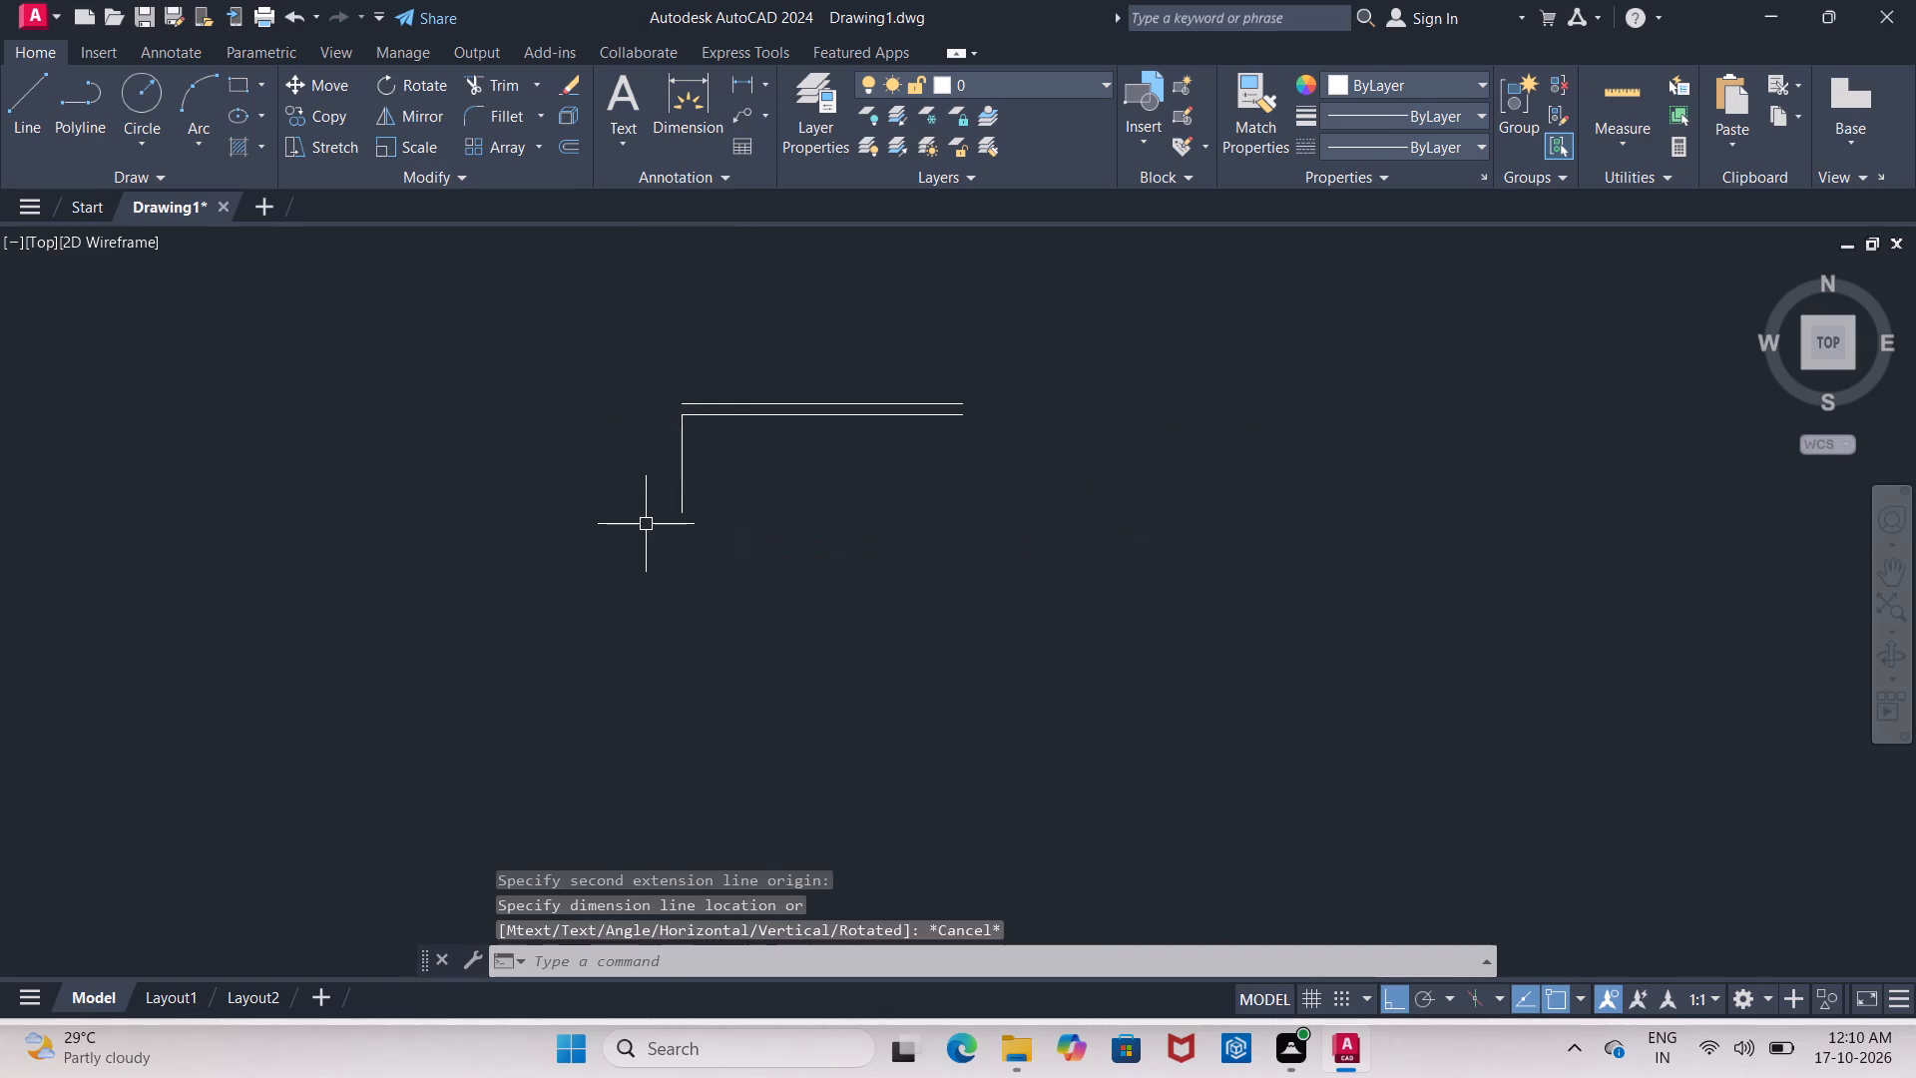
Offset the 7' vertical line outward to its left by 9" to form the side wall.
key("o")
key("Return")
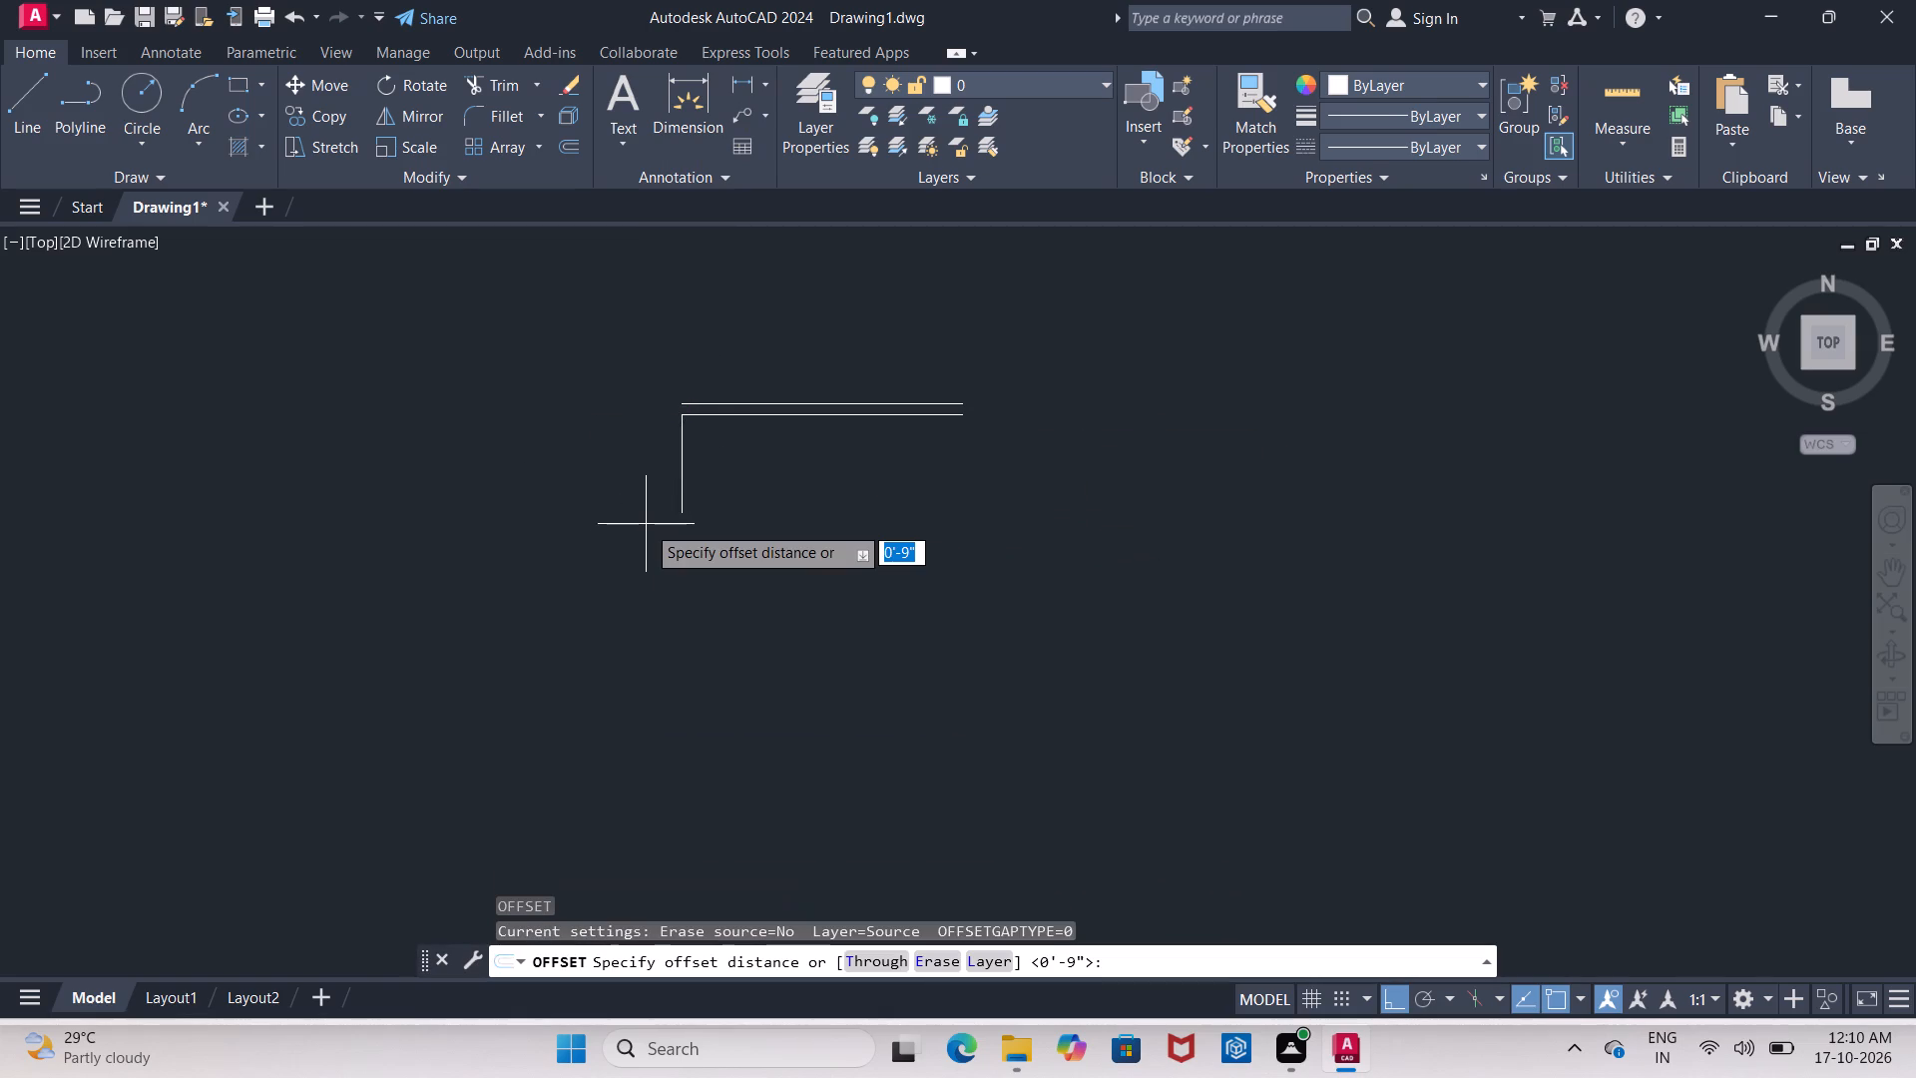
key("9")
key("shift+quotedbl")
key("Return")
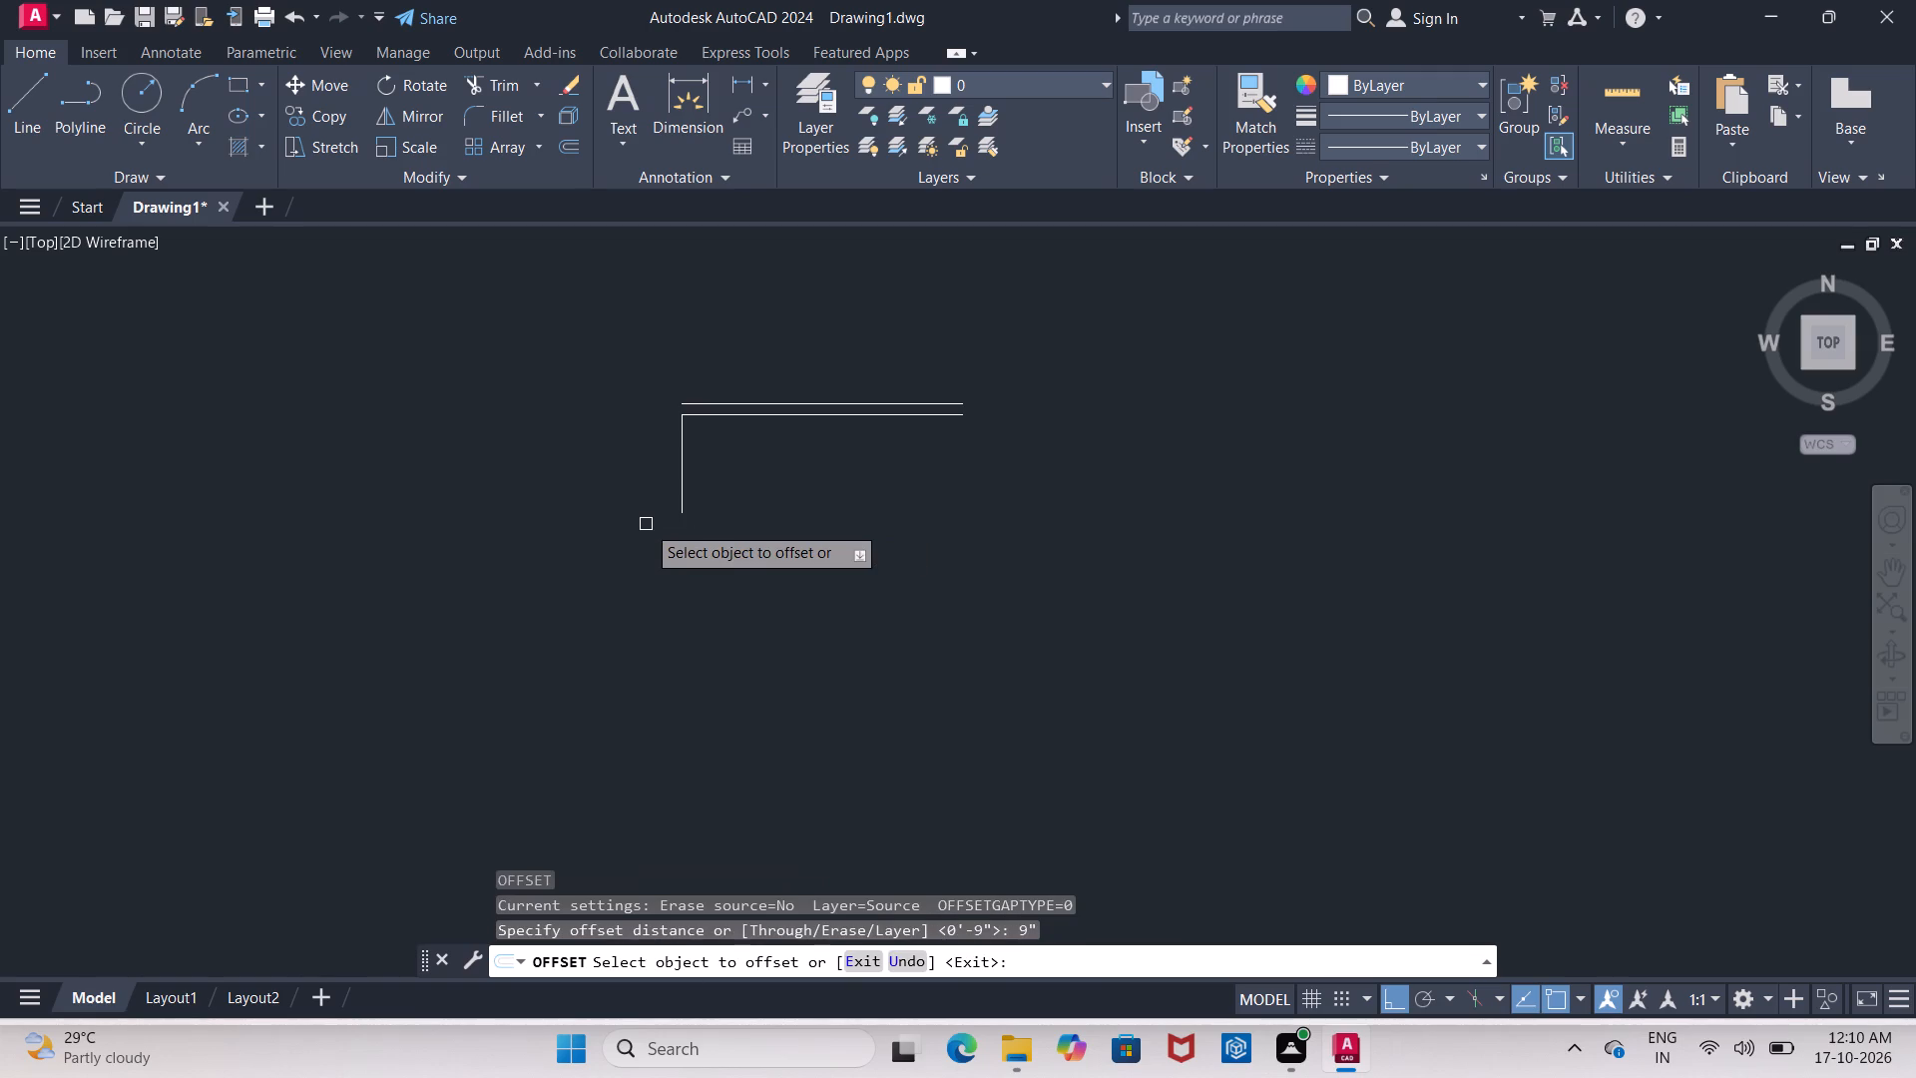
left_click(683, 490)
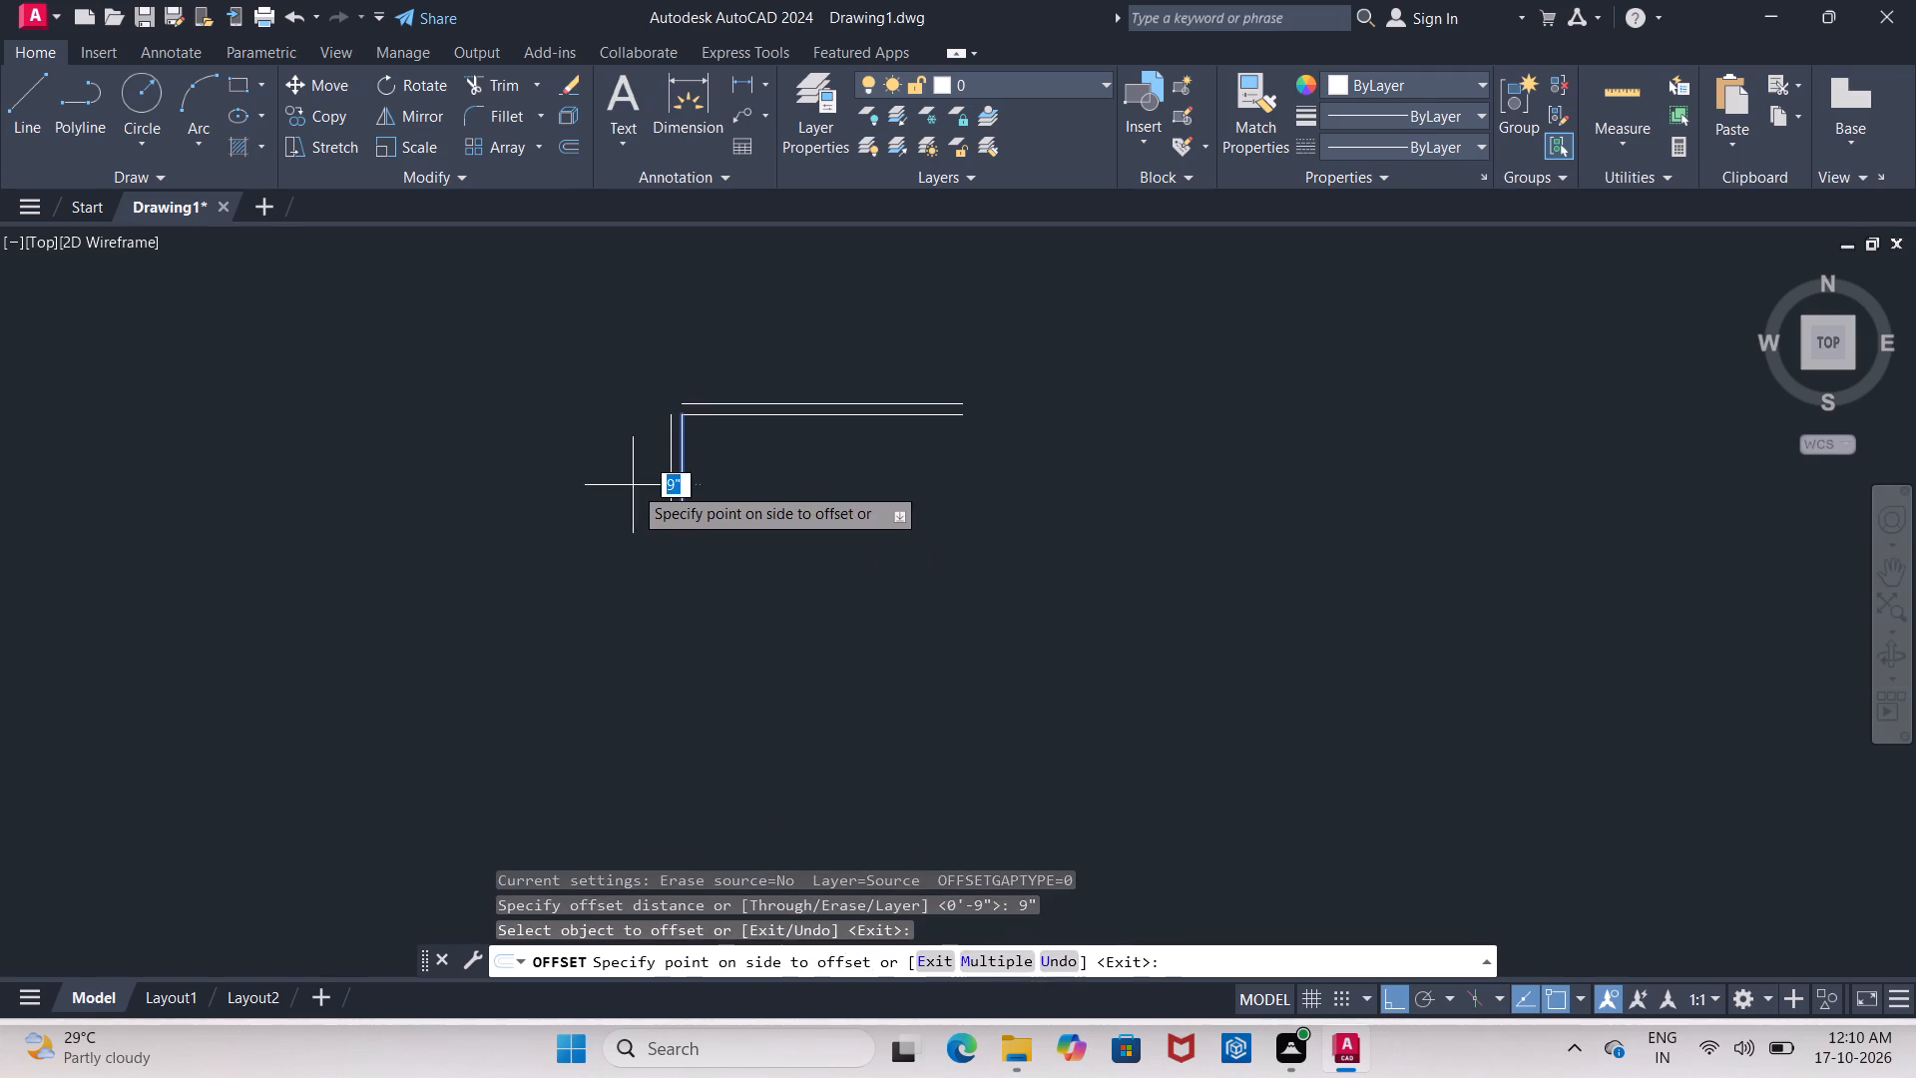
left_click(613, 484)
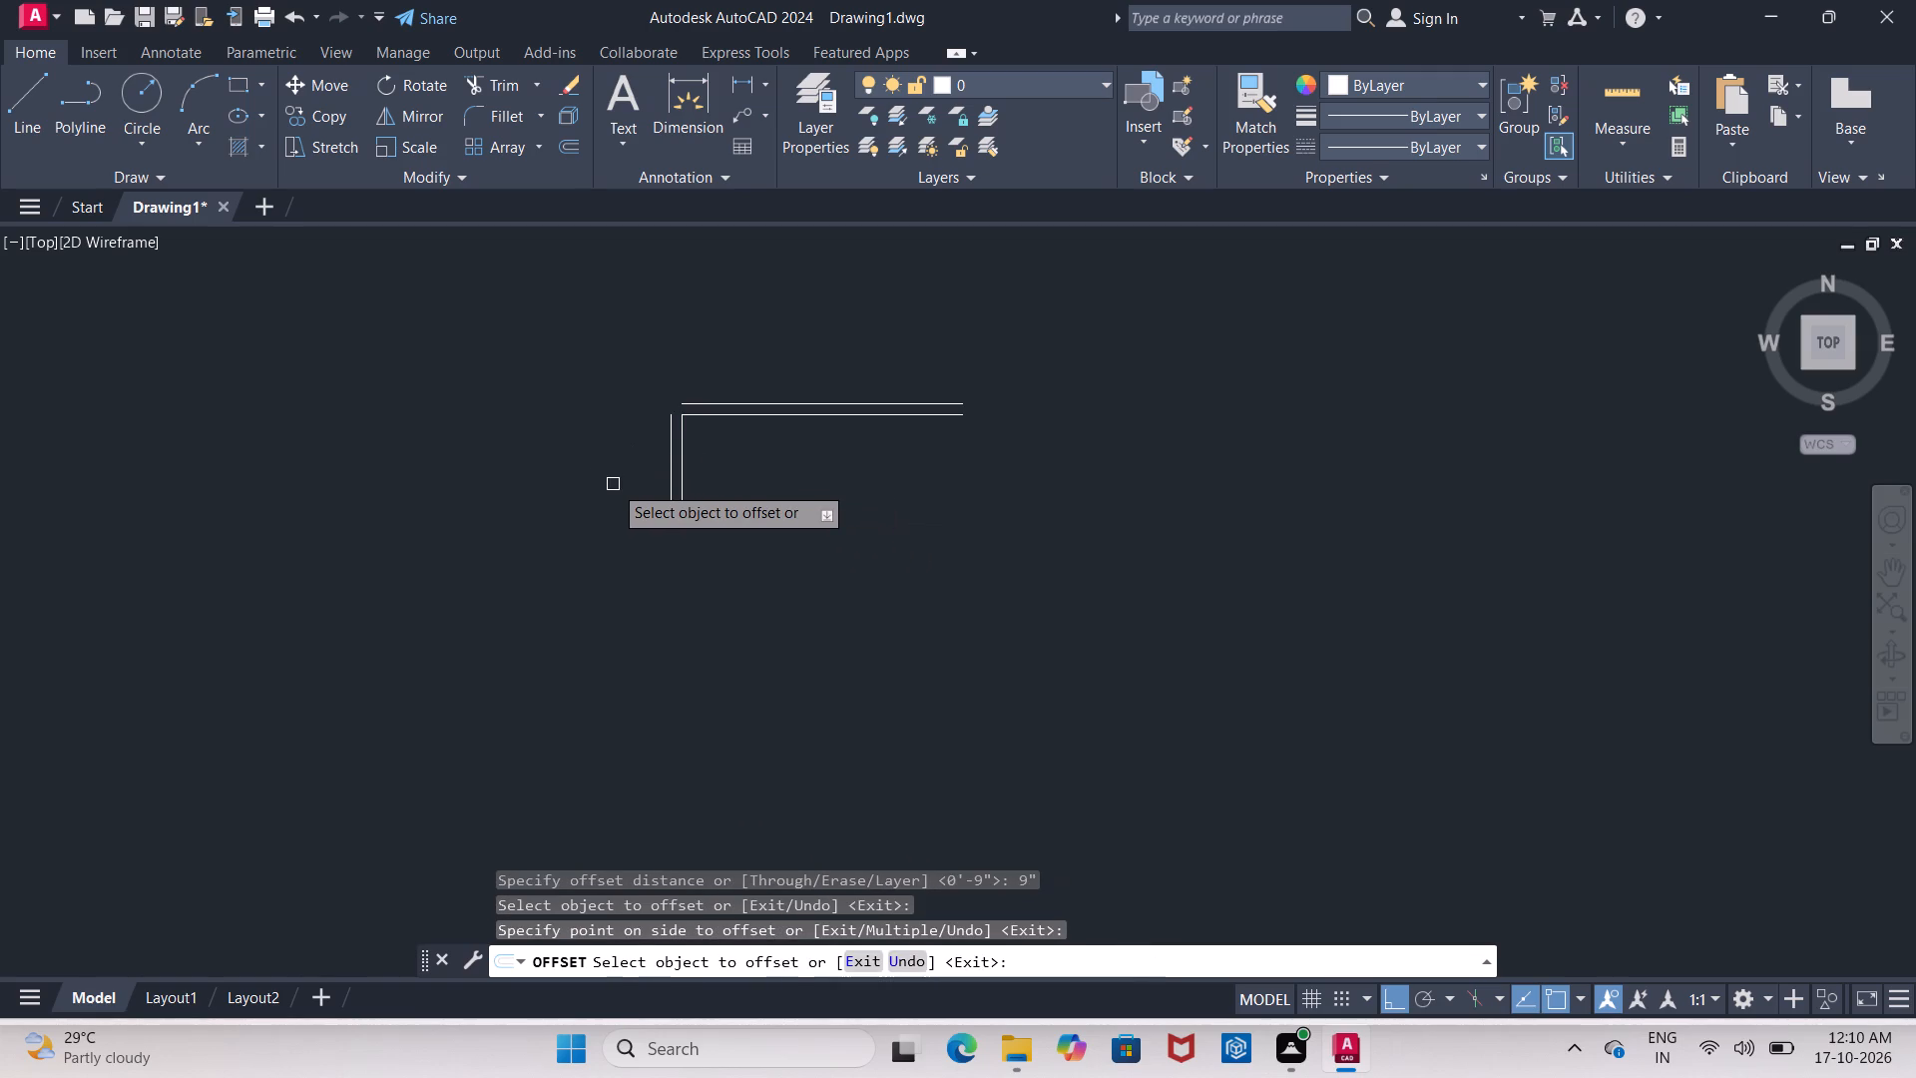
key("Return")
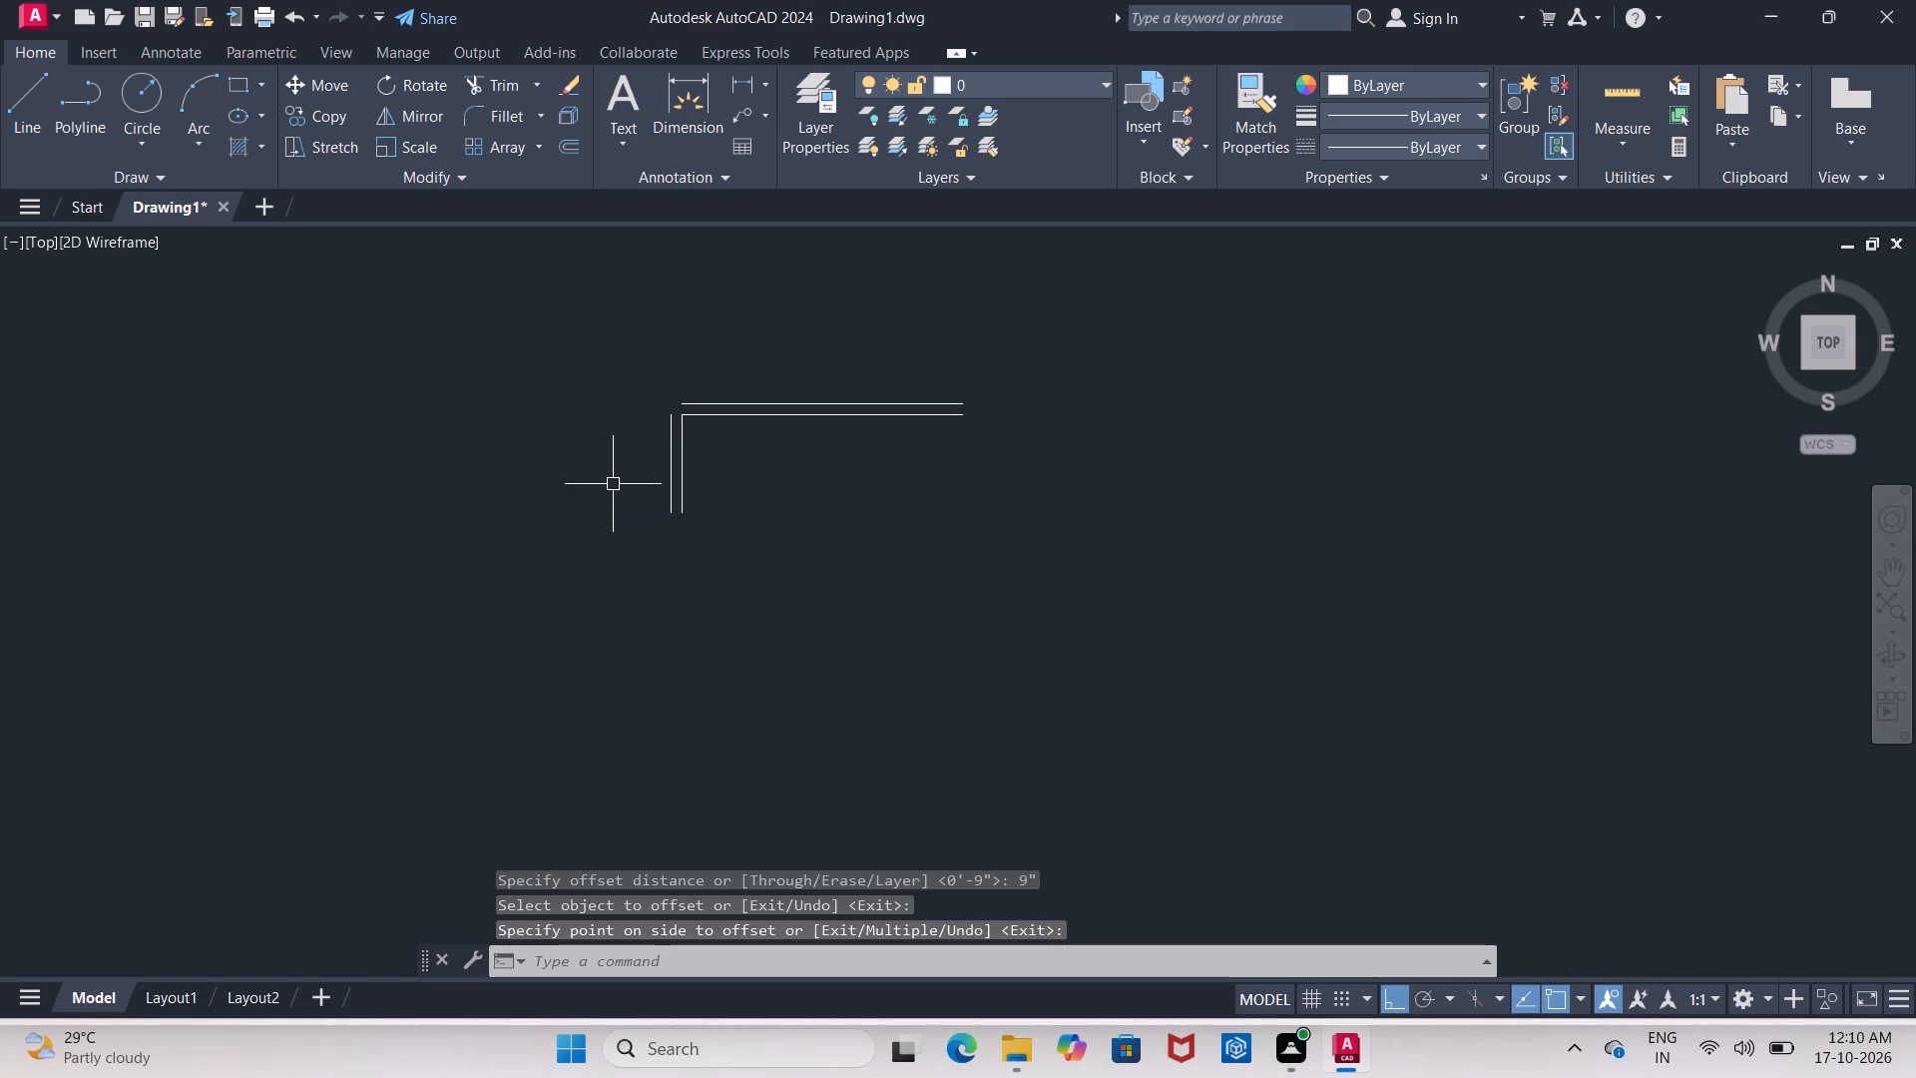
Offset the inner vertical line of the side wall 5'6" to the right, into the room.
key("Return")
type("5'")
key("6")
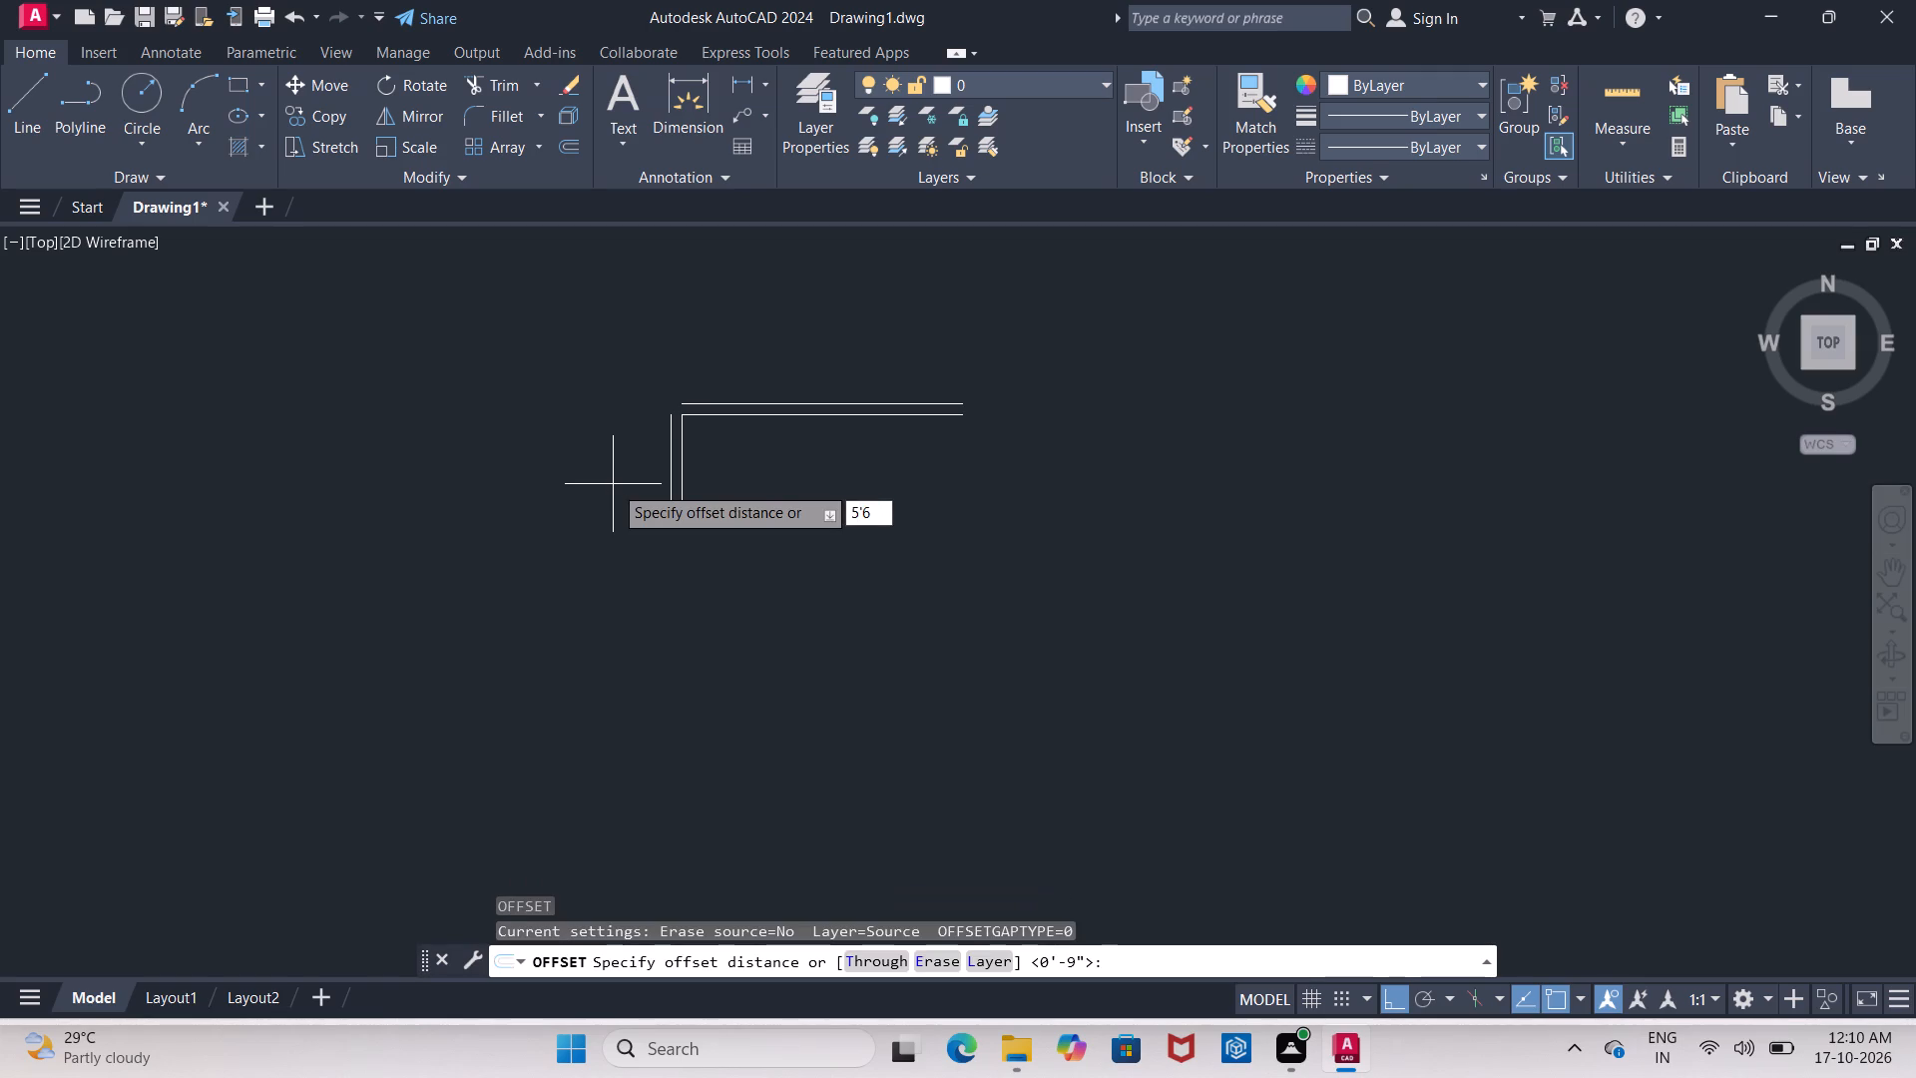
key("shift+quotedbl")
key("Return")
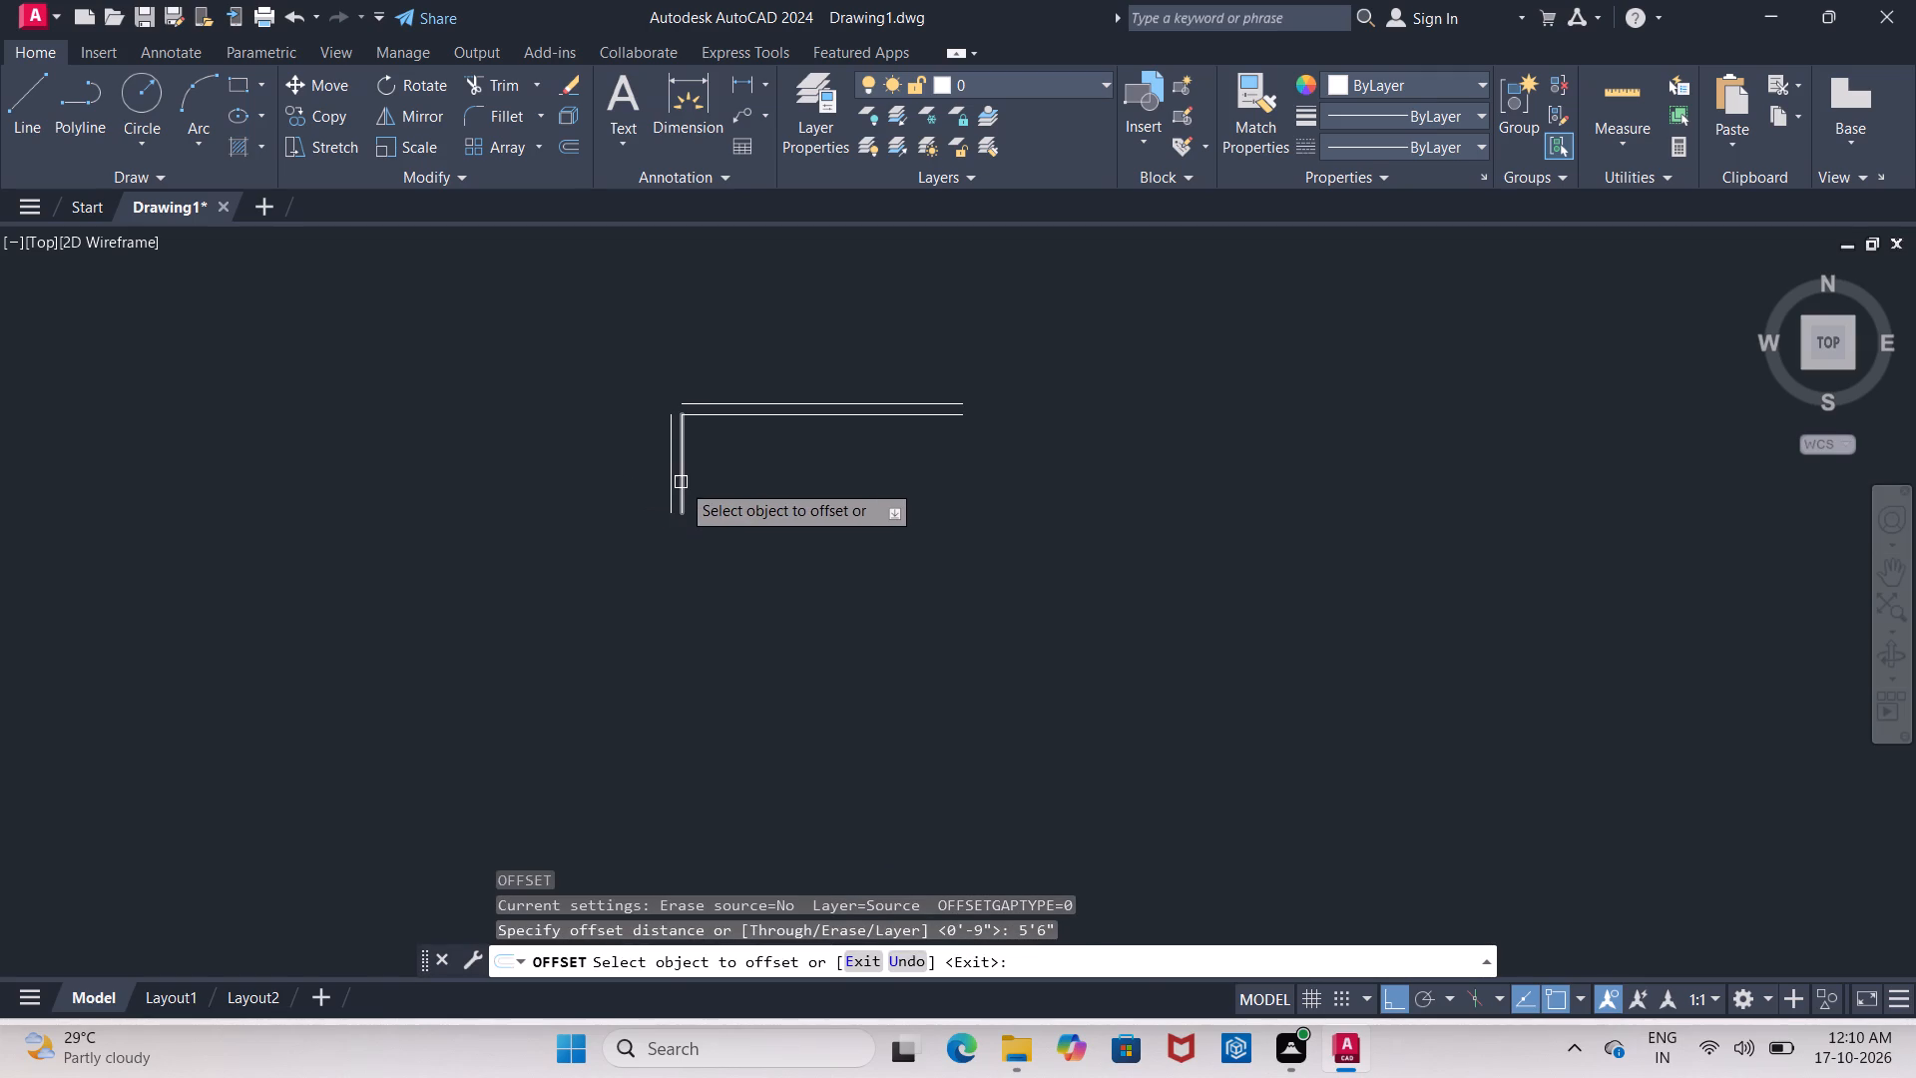
left_click(681, 482)
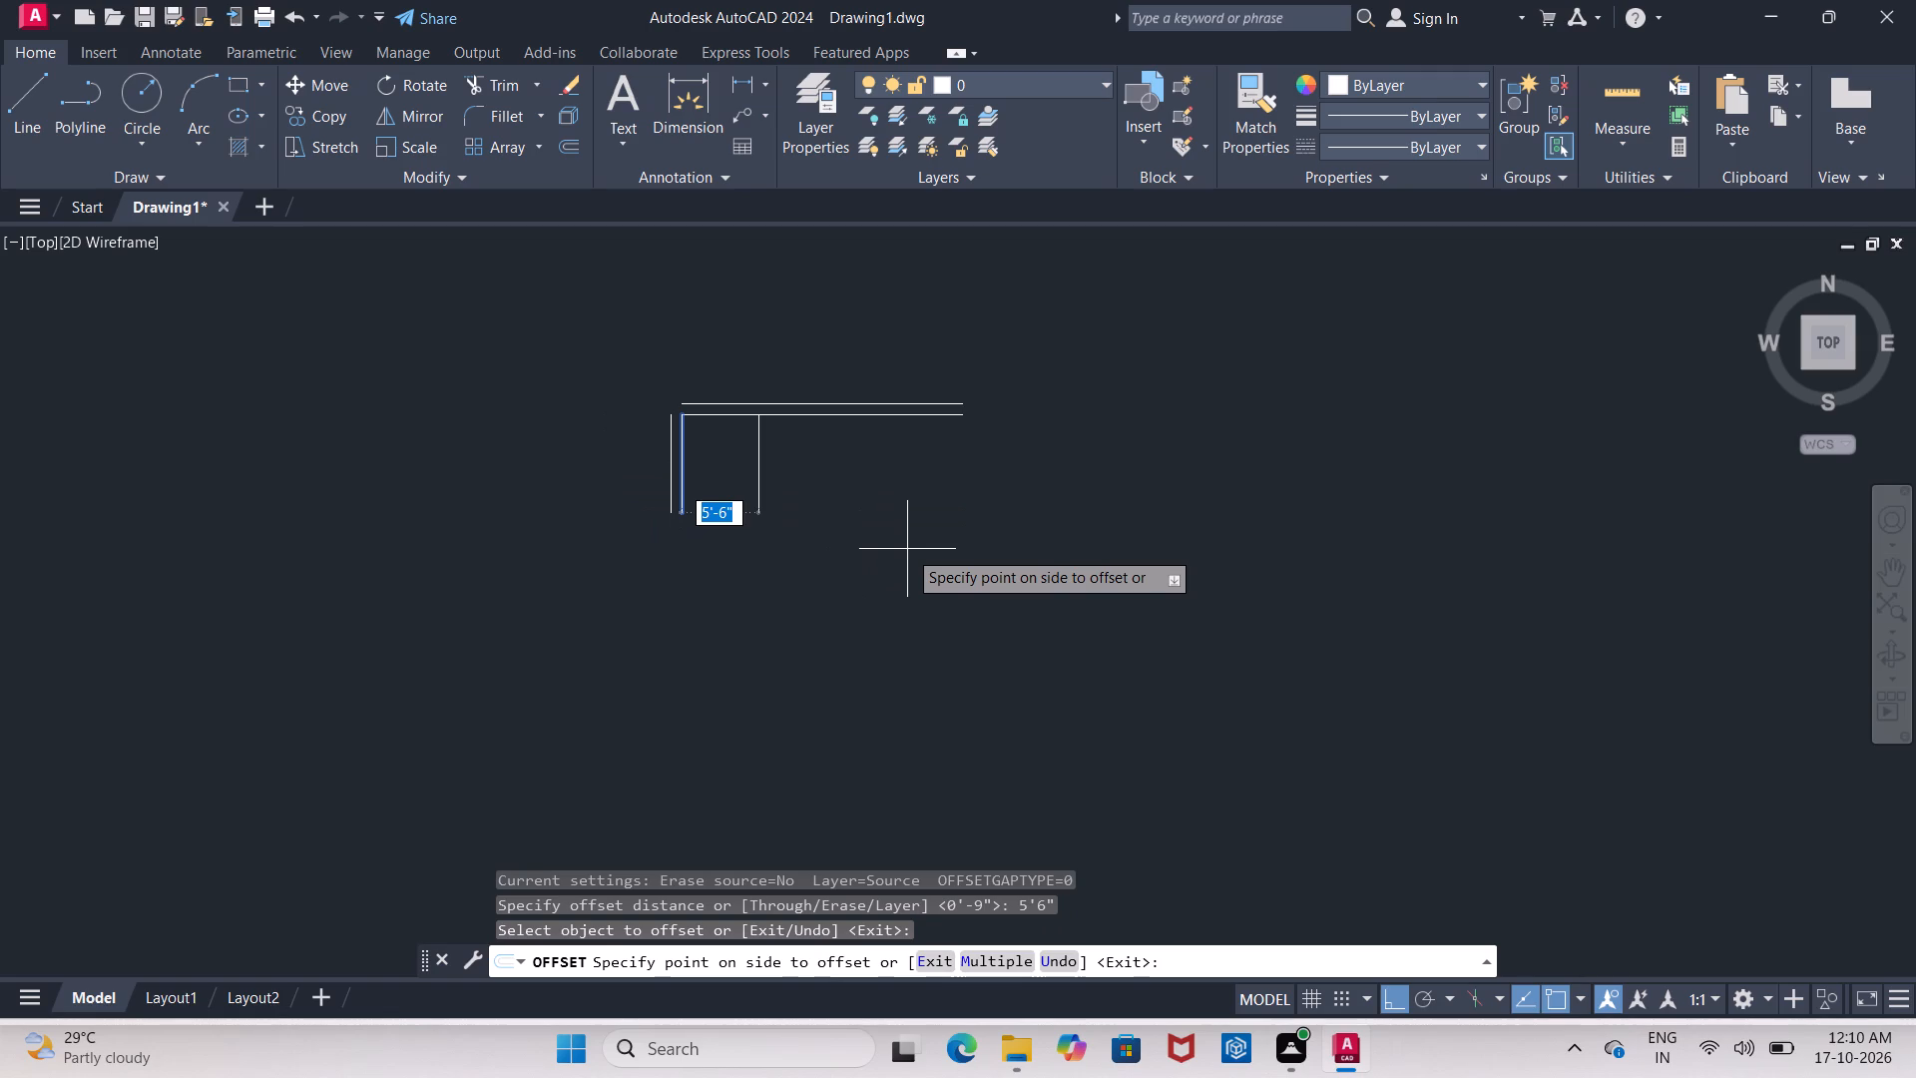
scroll(872, 527, "up", 2)
middle_click_drag(872, 527, 1198, 669)
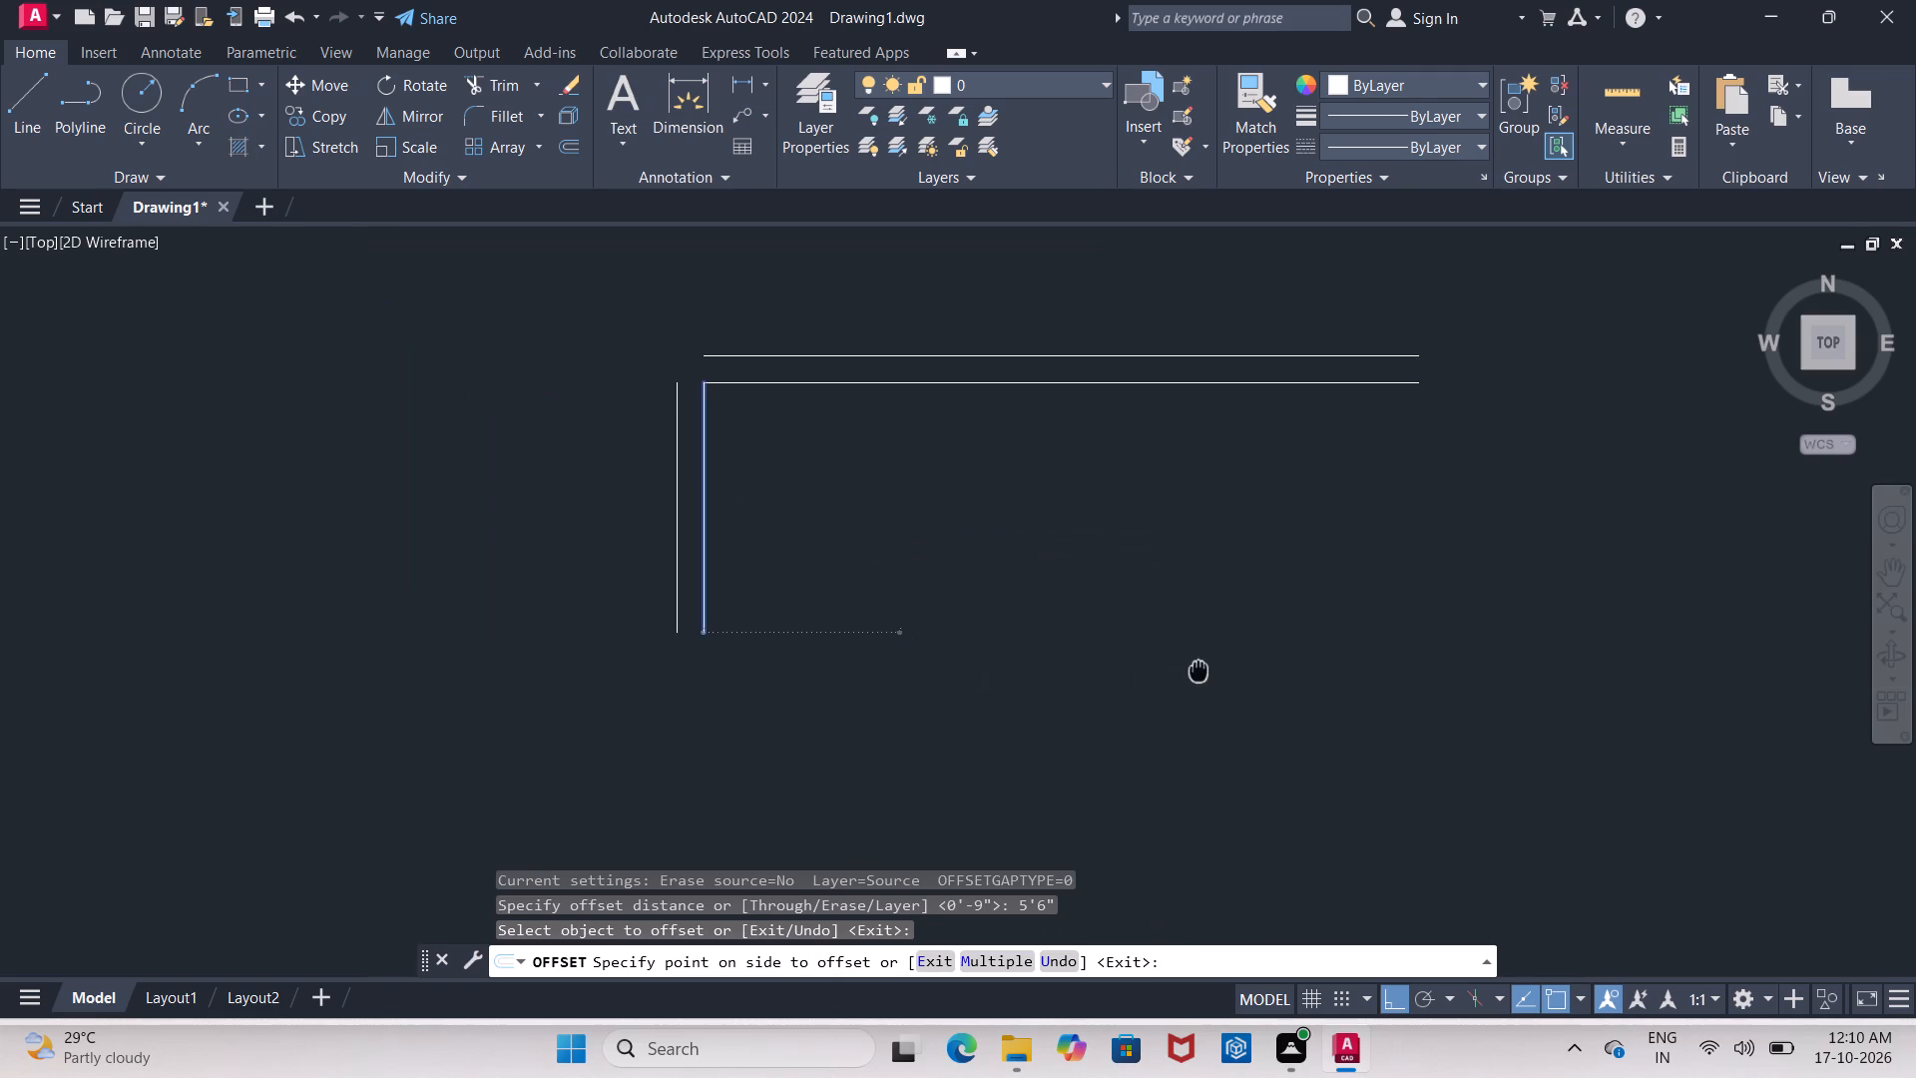
middle_click_drag(1198, 669, 1188, 664)
left_click(1170, 635)
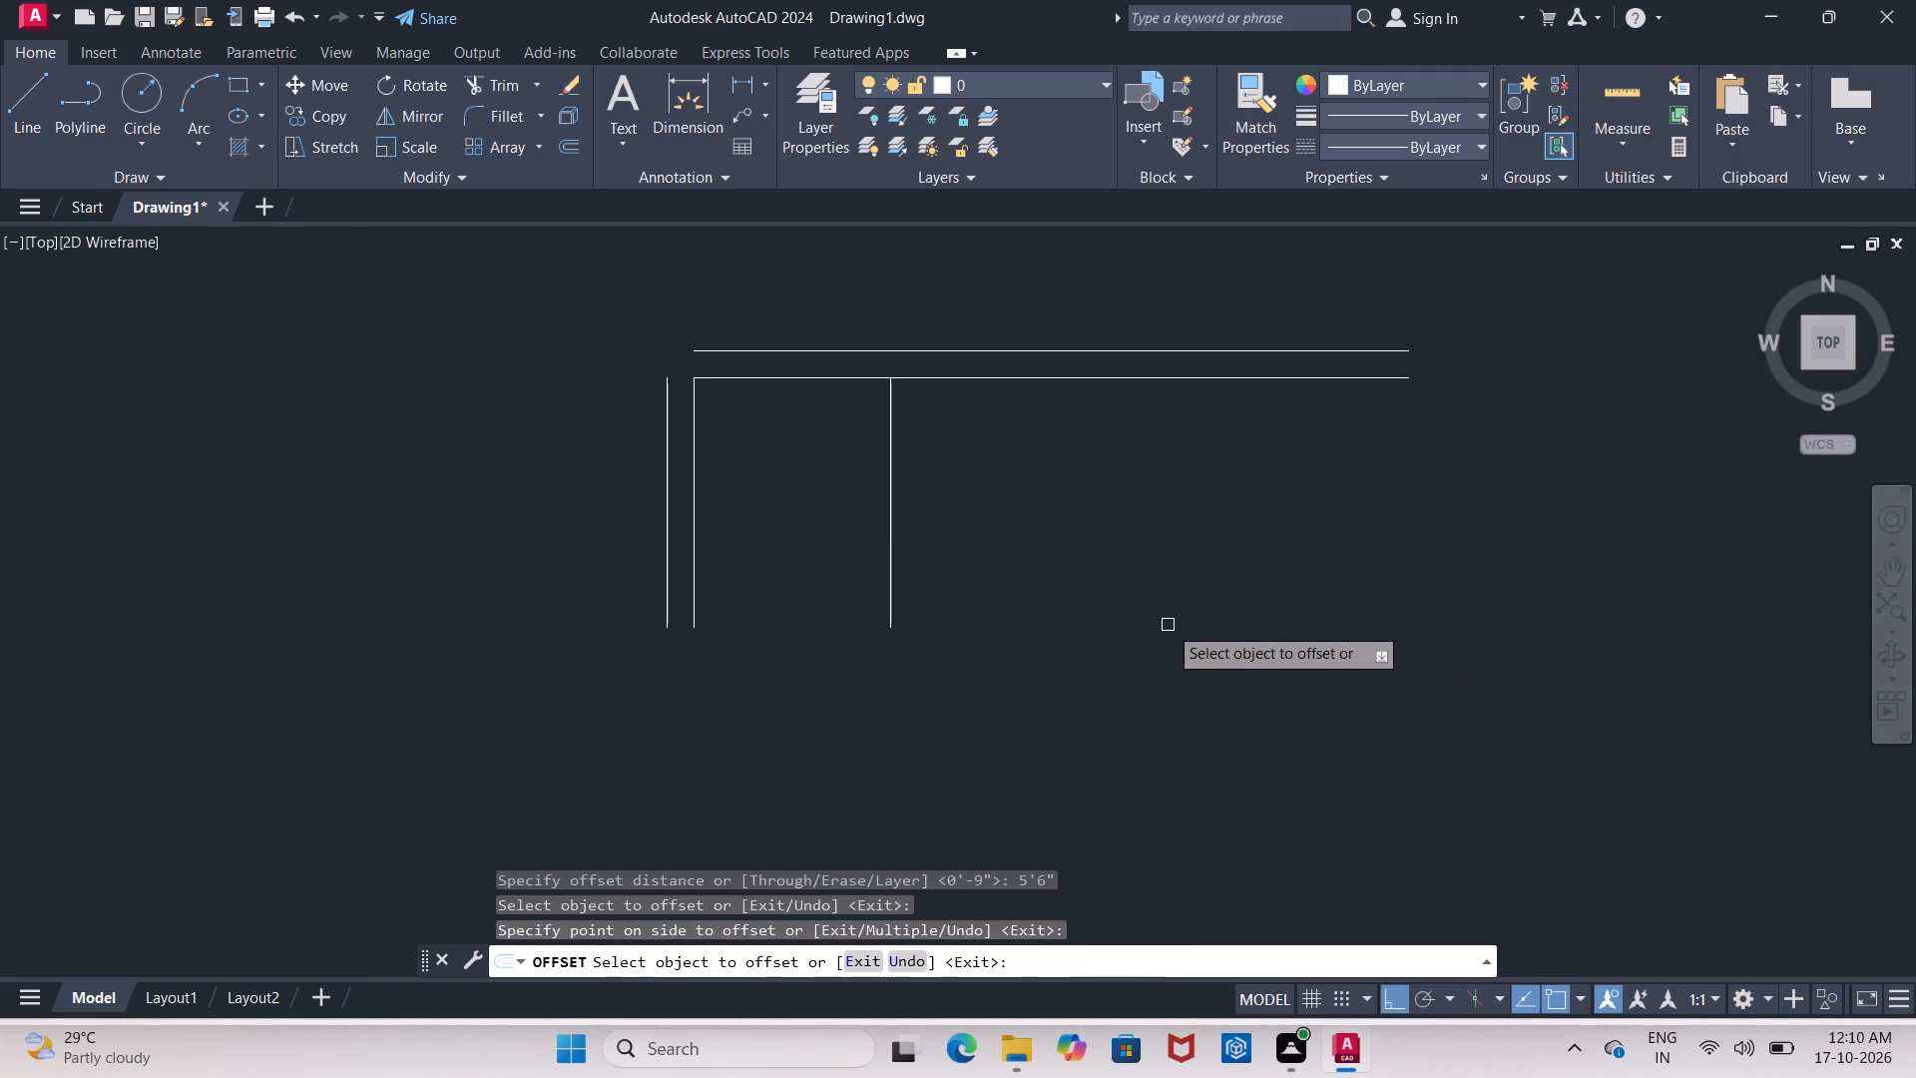
key("Return")
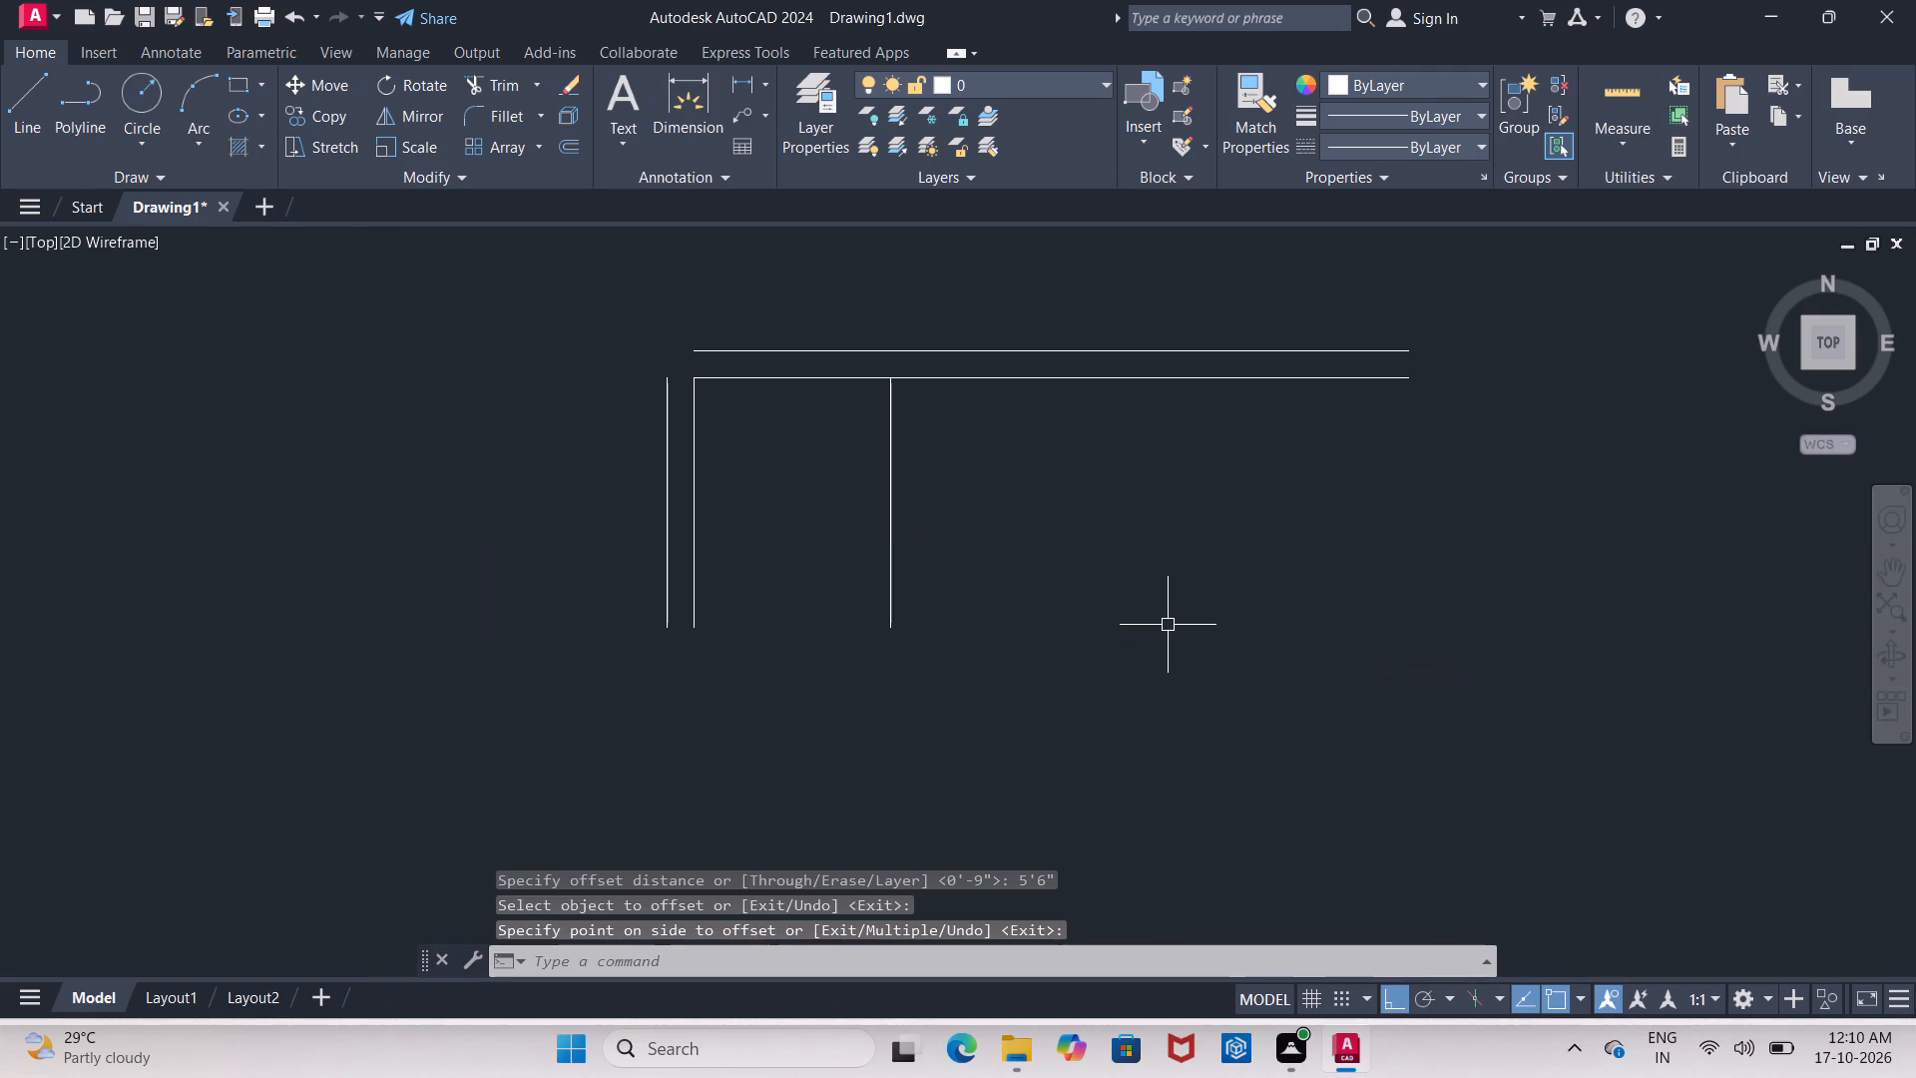
Offset the new interior vertical line 4" to its right to form a thin partition wall.
key("Return")
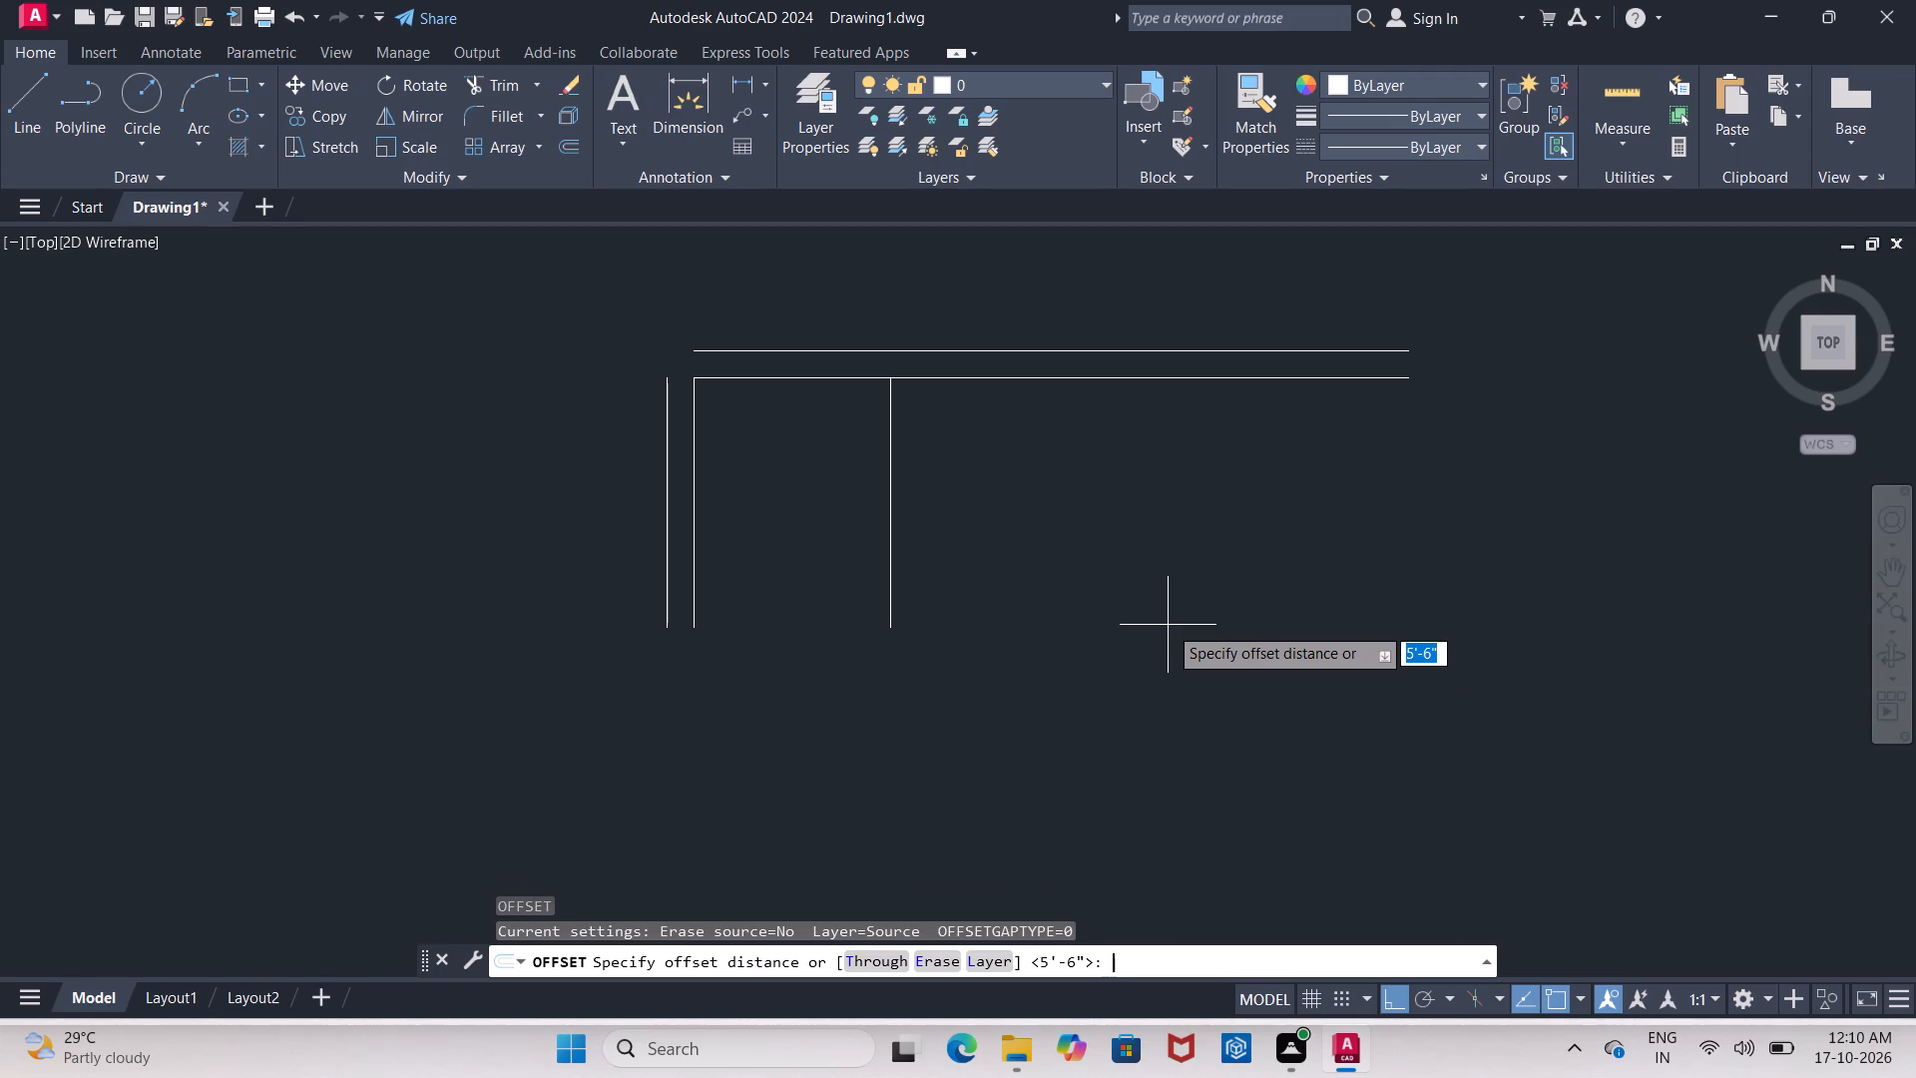
key("4")
key("shift+quotedbl")
key("Return")
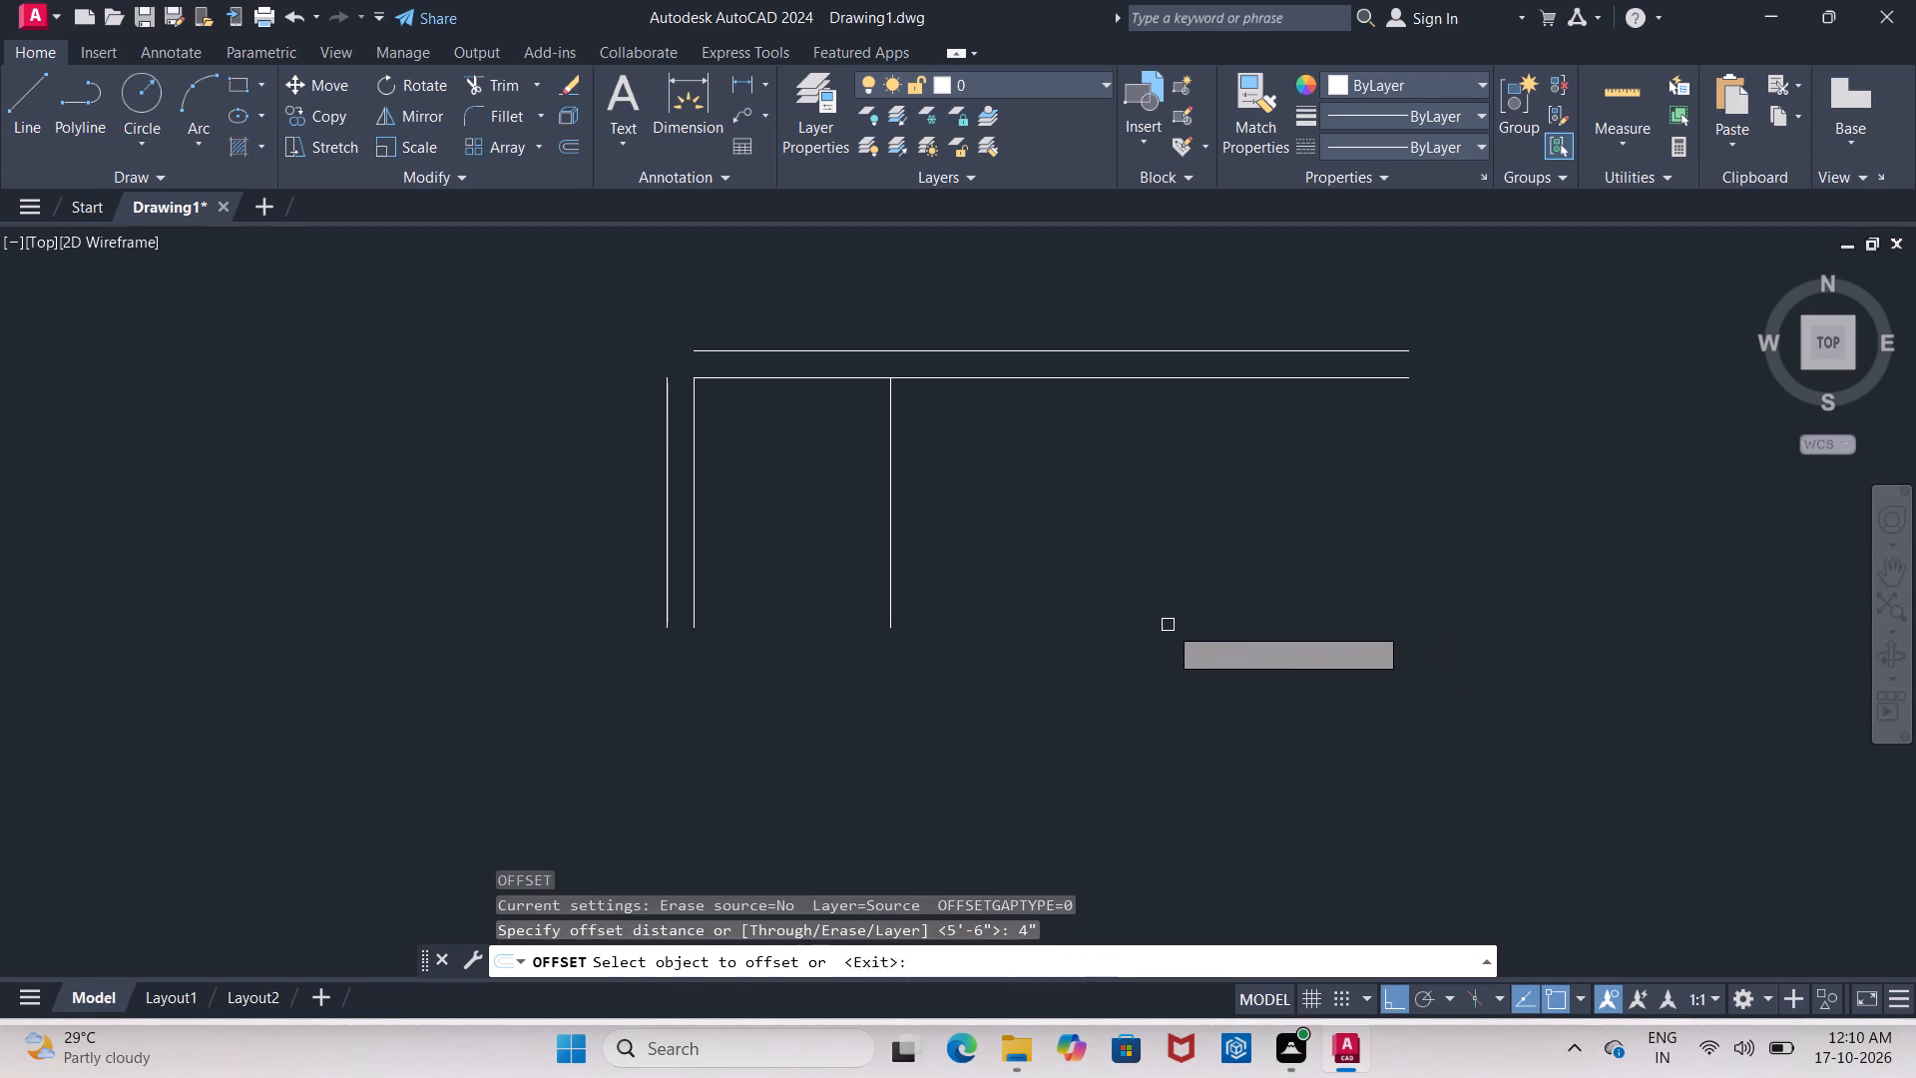
left_click(893, 522)
left_click(1324, 539)
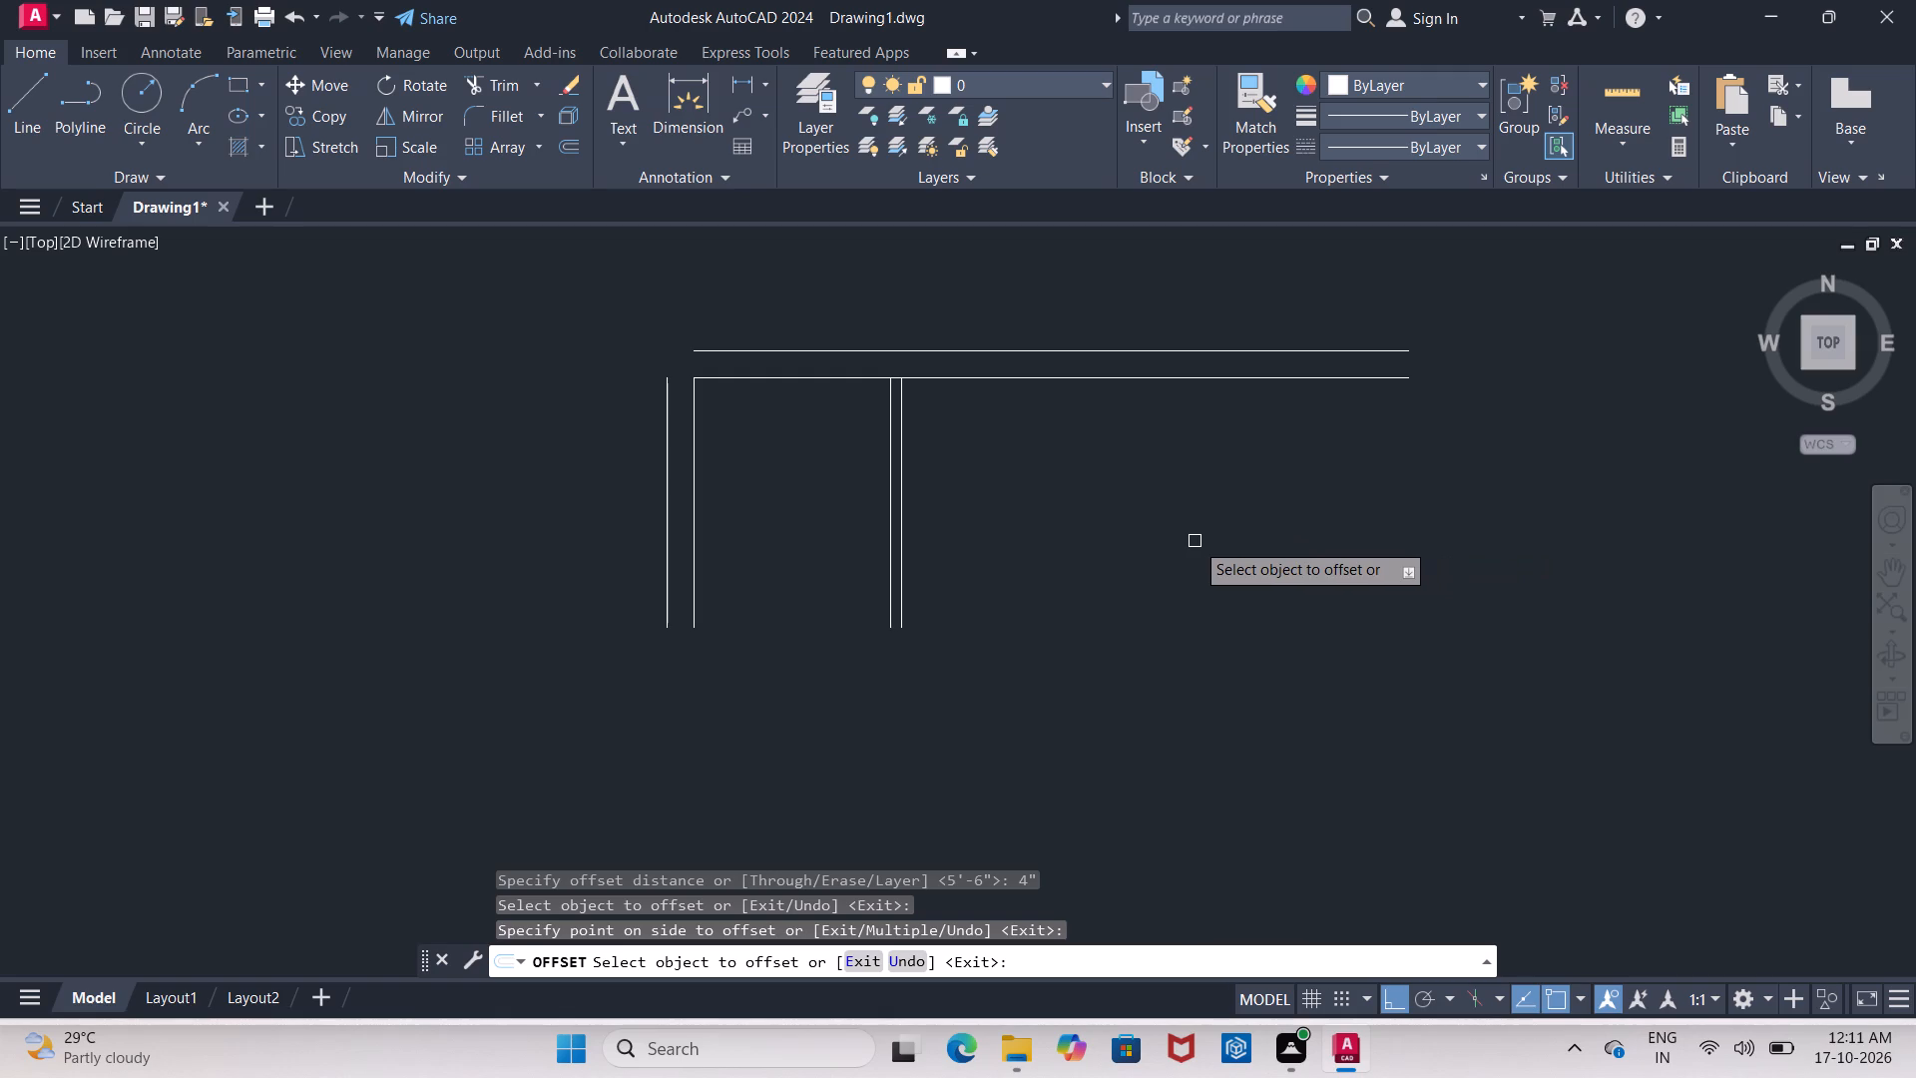
key("Return")
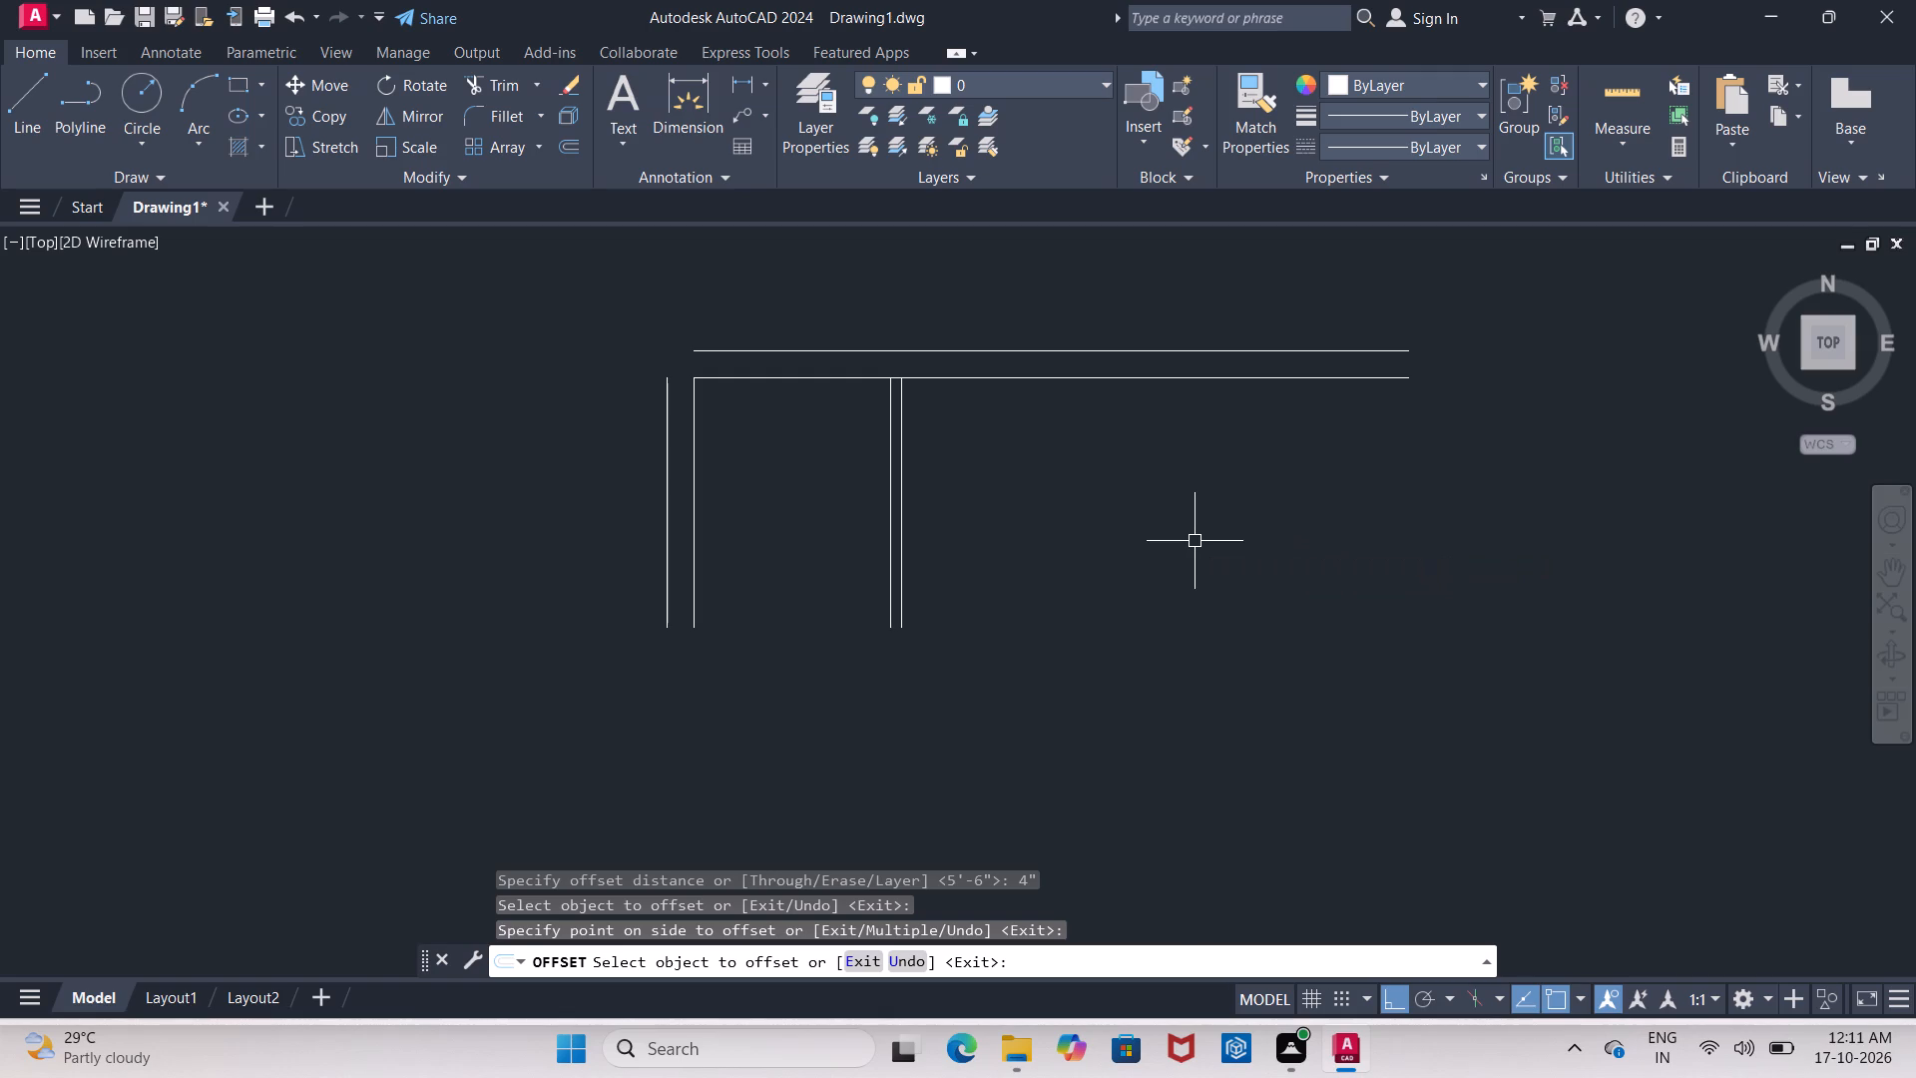
Start another offset with a distance of 3'6".
key("Return")
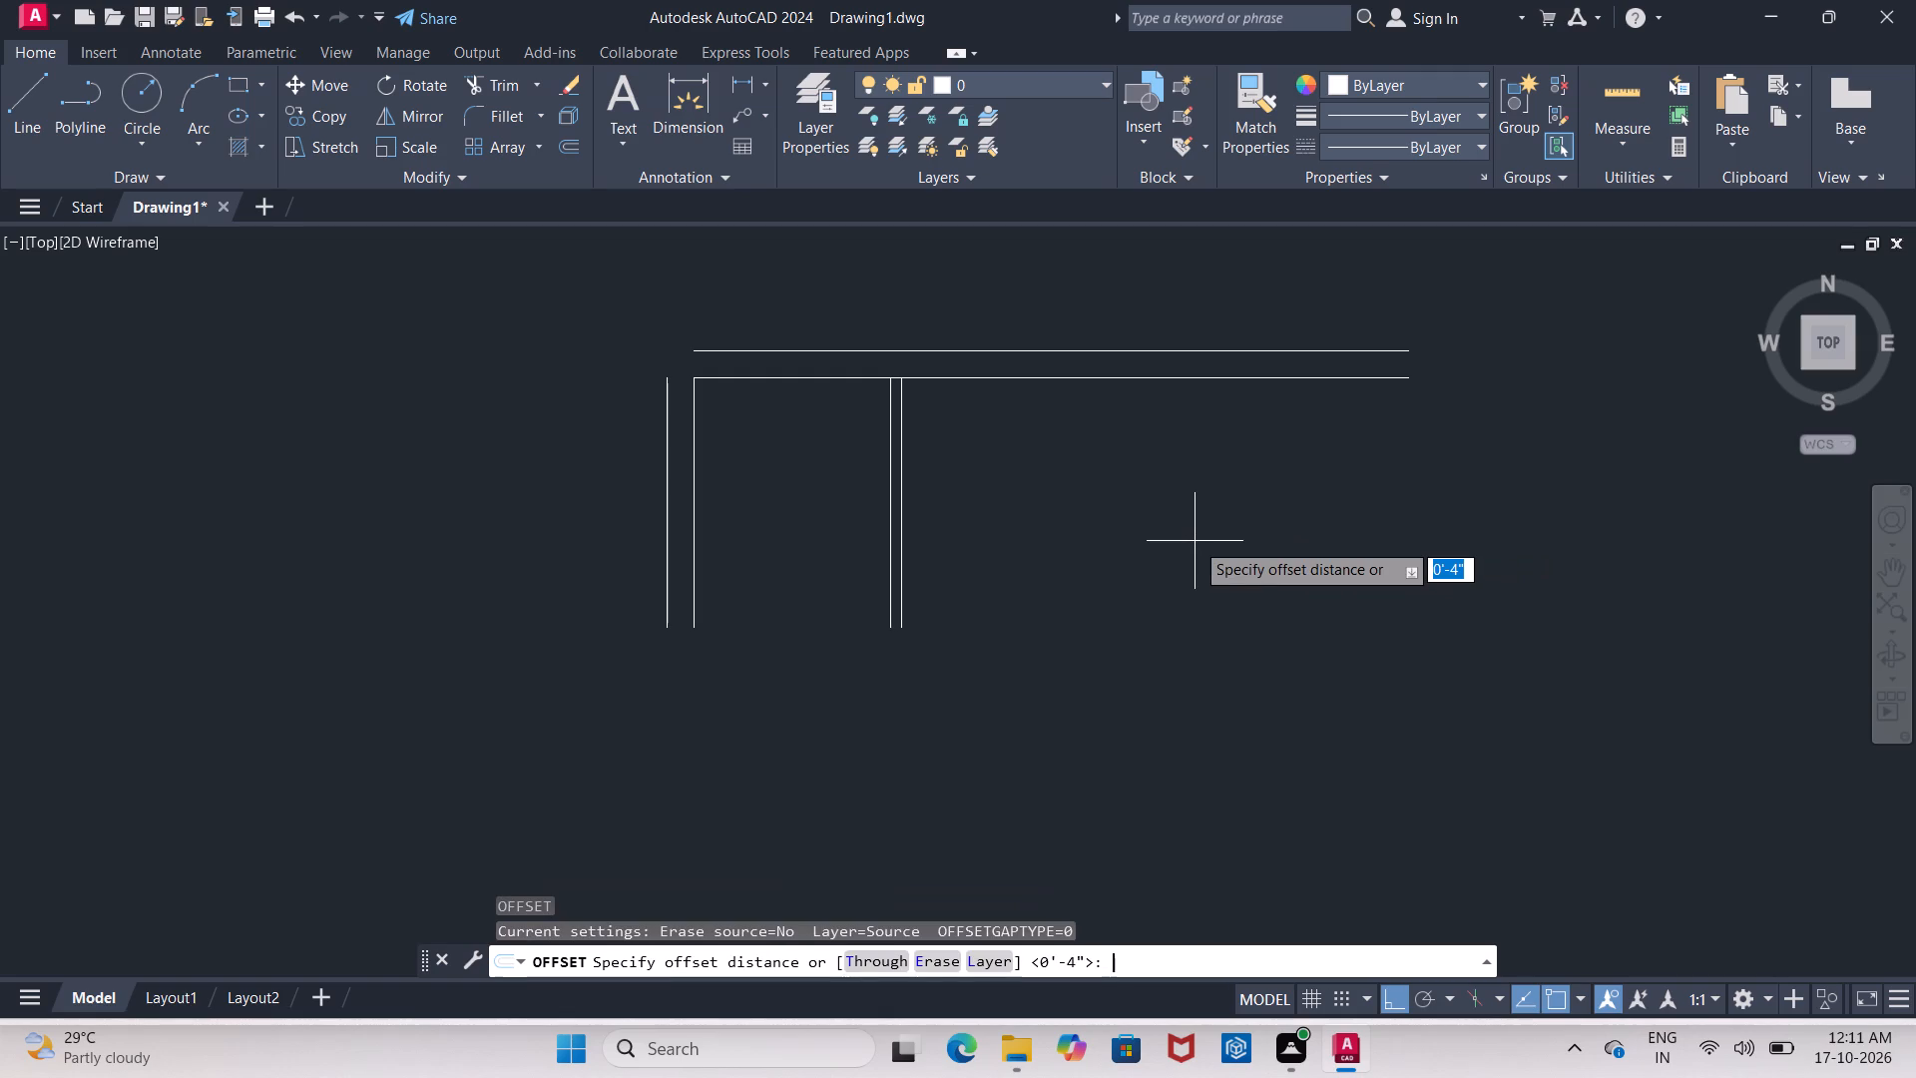
key("3")
type("'6")
key("shift+quotedbl")
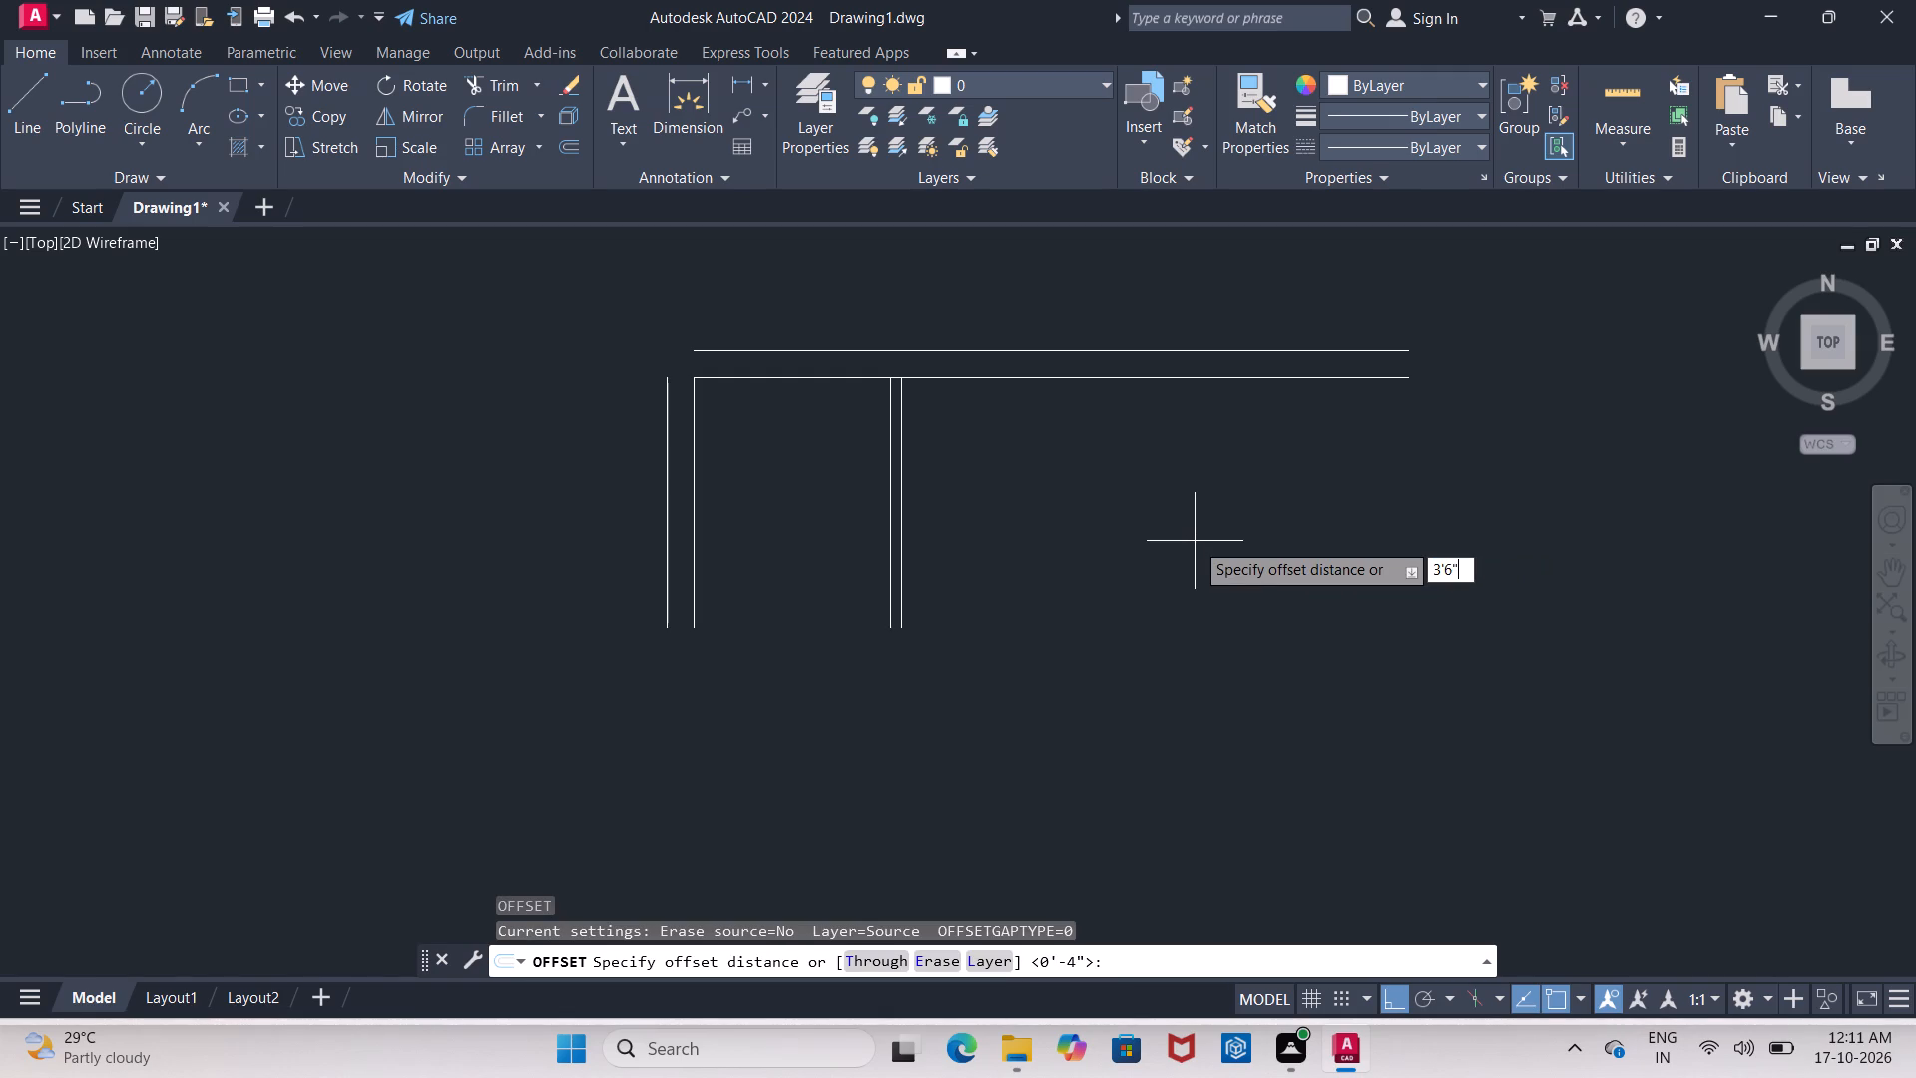
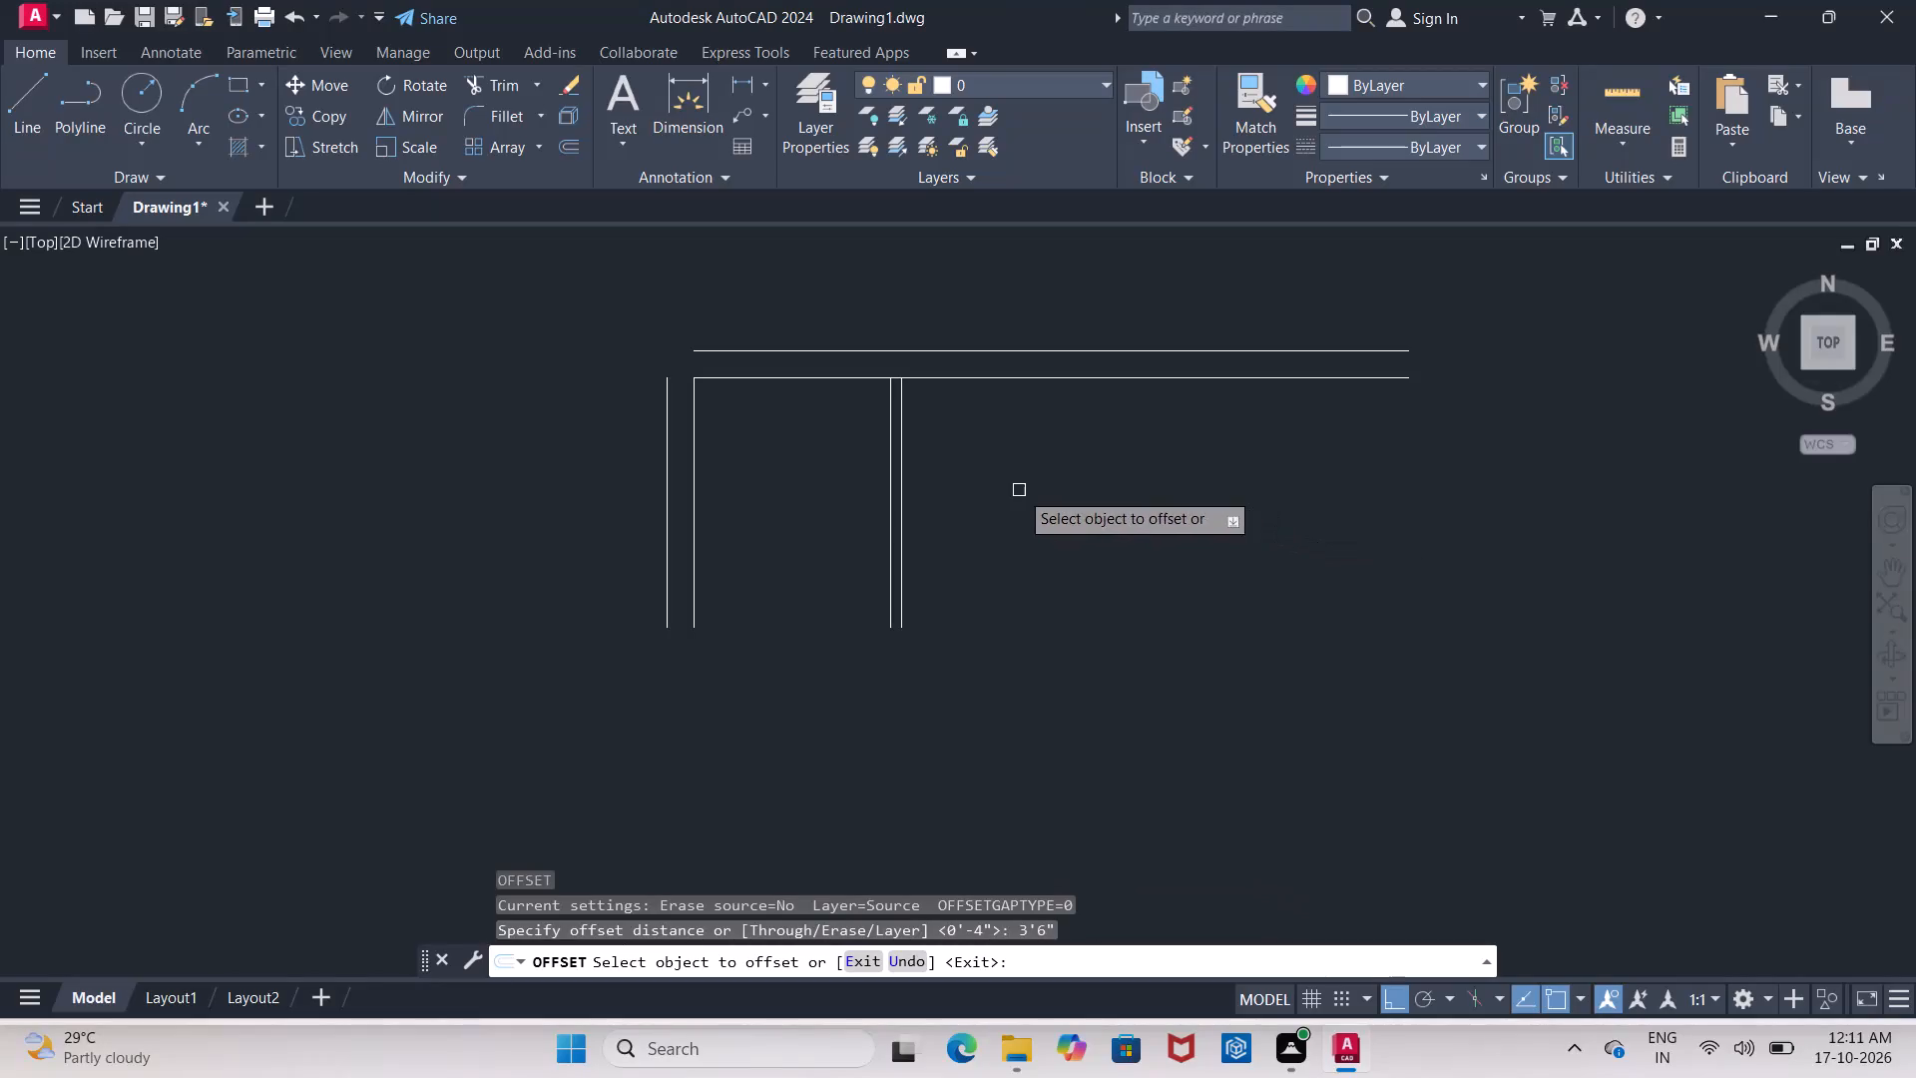
Offset the partition's right-hand line 3'6" to the right, into the room.
left_click_drag(904, 533, 917, 541)
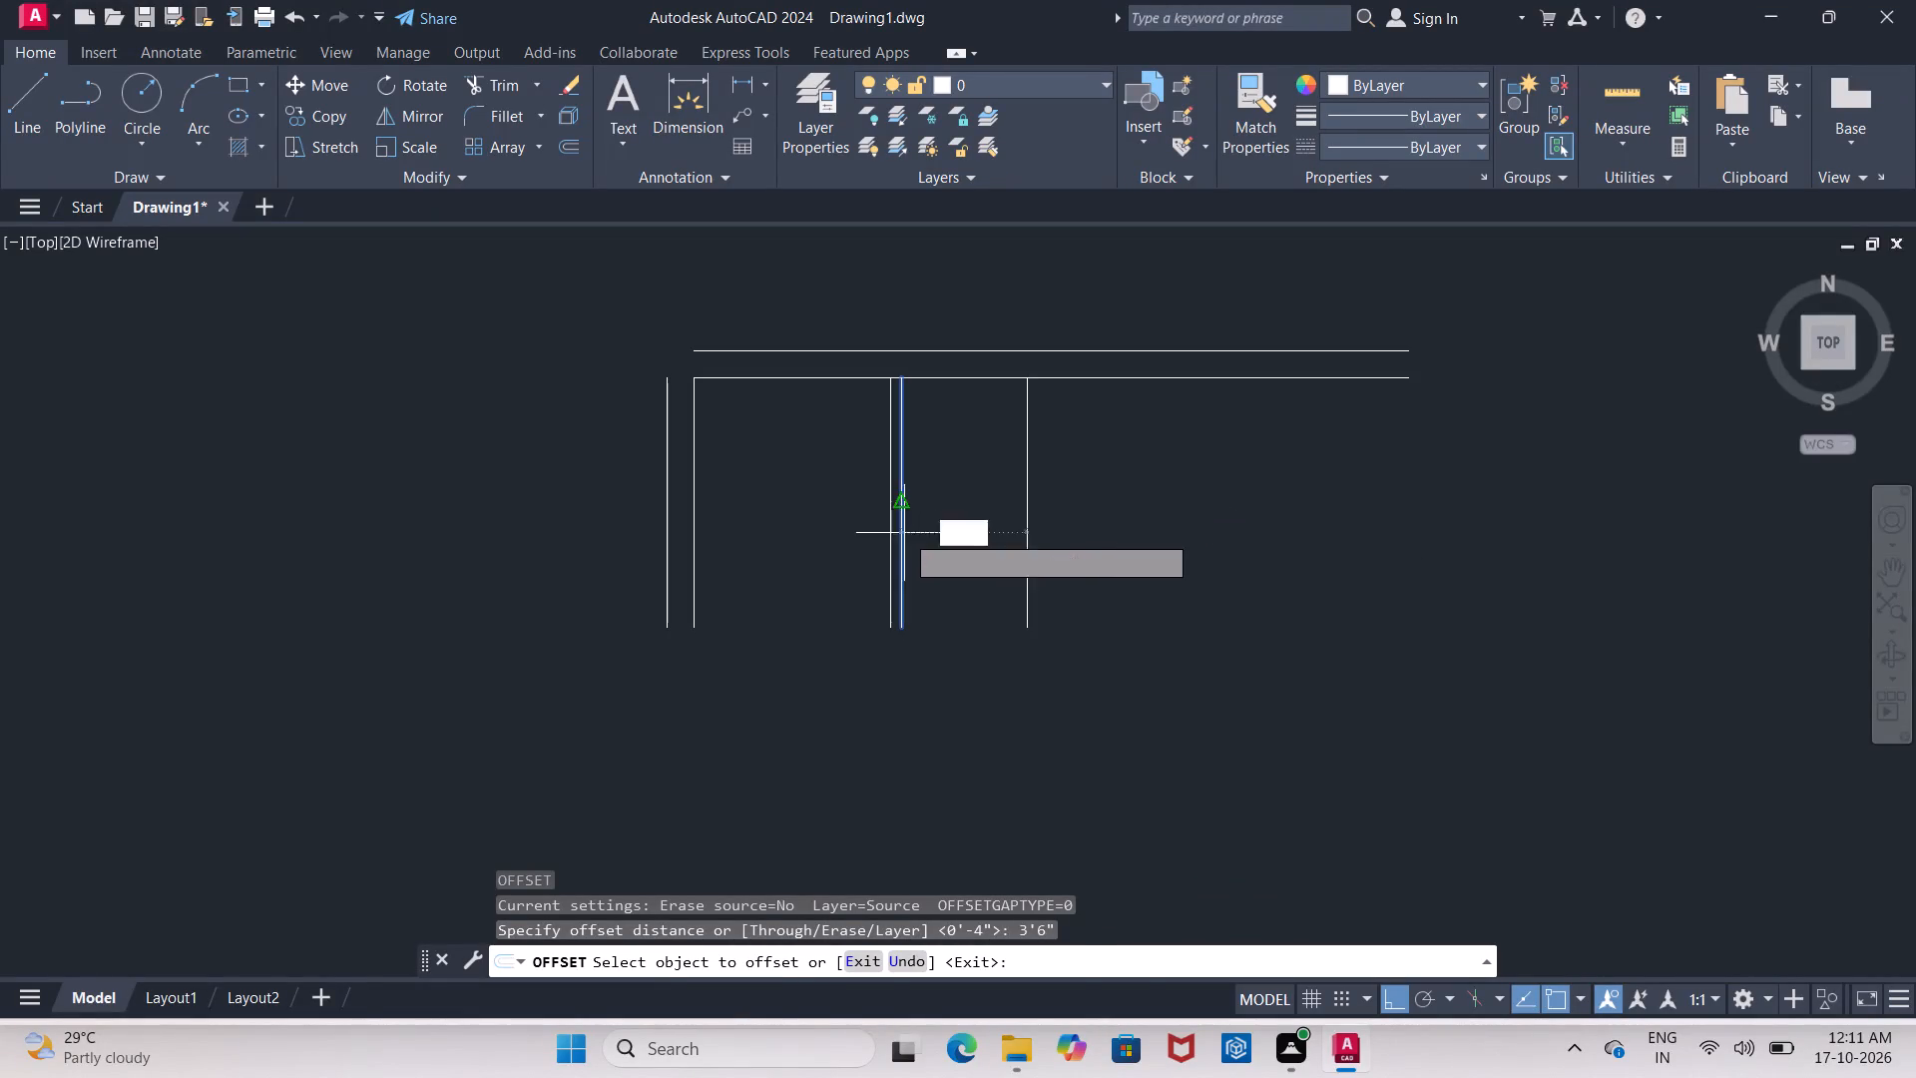
left_click(1307, 551)
key("Return")
Offset the new vertical line 4" to its right to form a second thin partition.
key("Return")
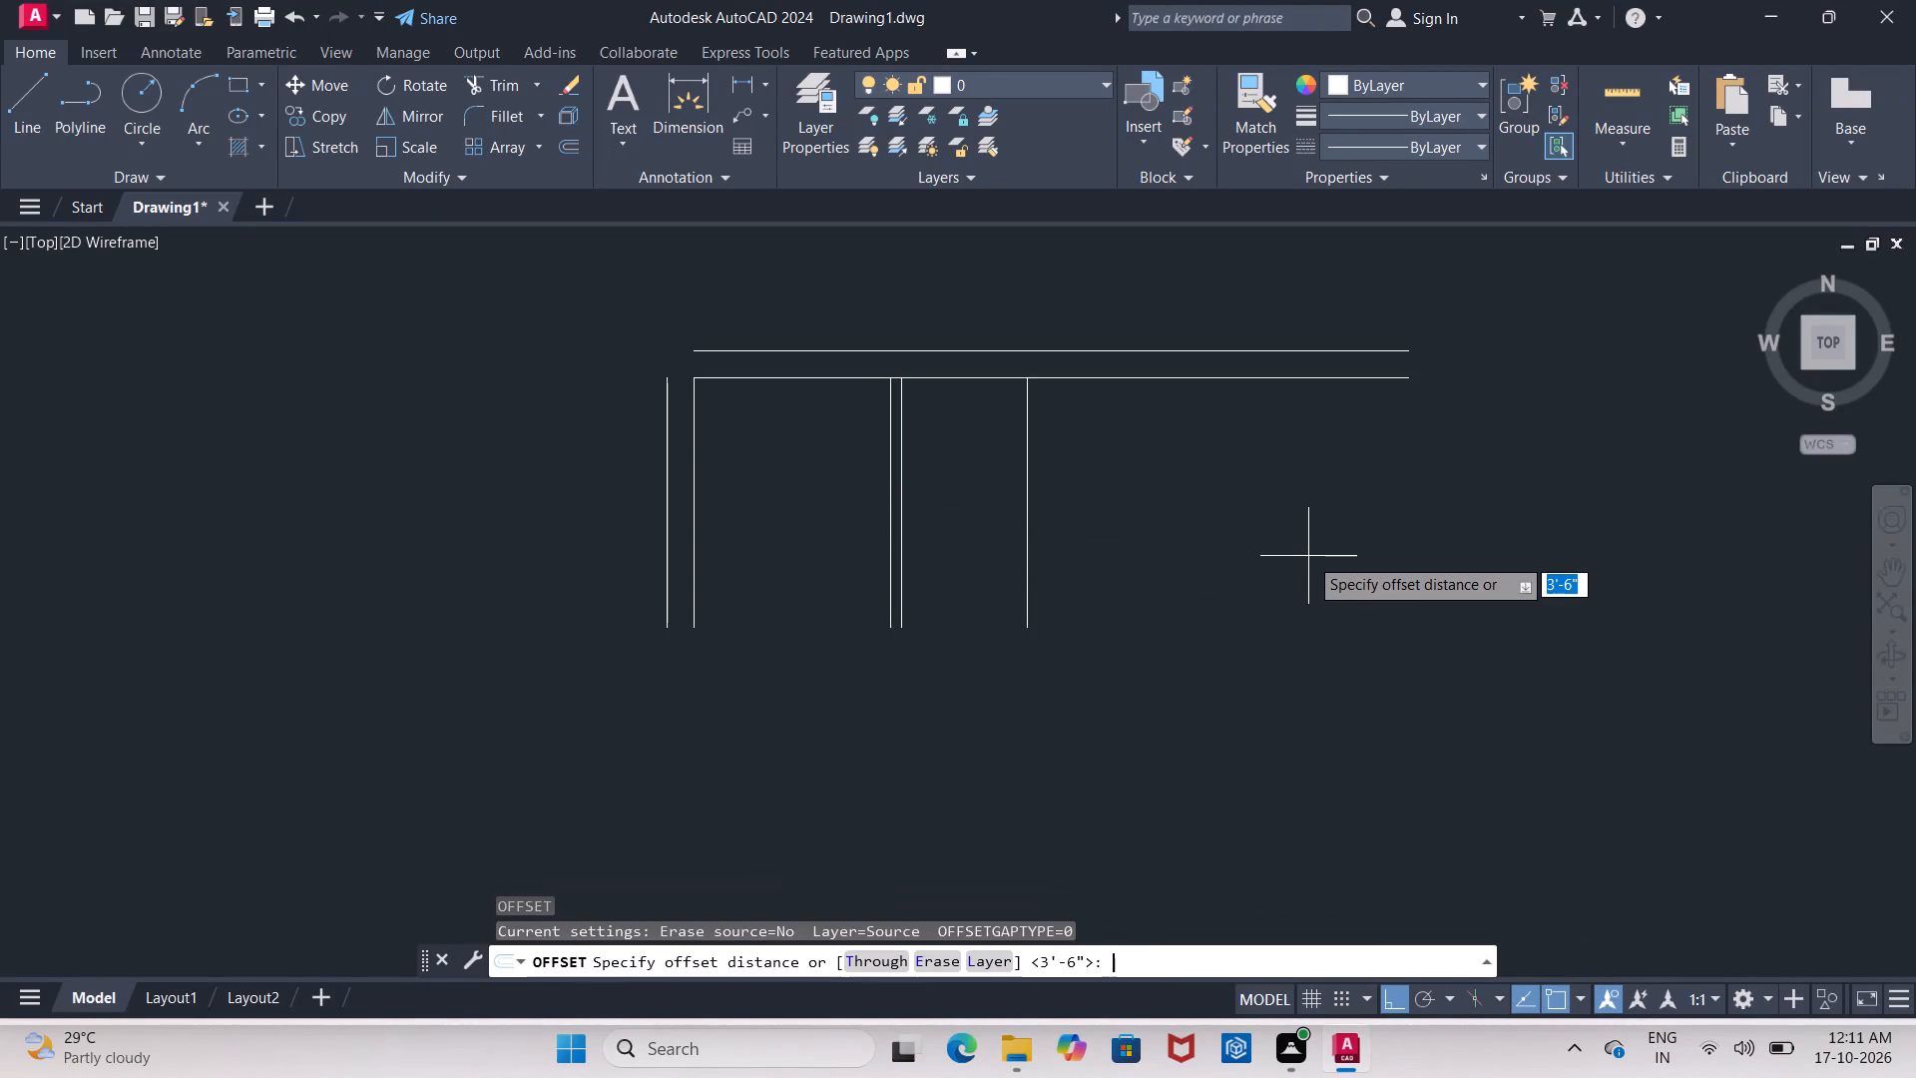
key("4")
key("shift+quotedbl")
key("Return")
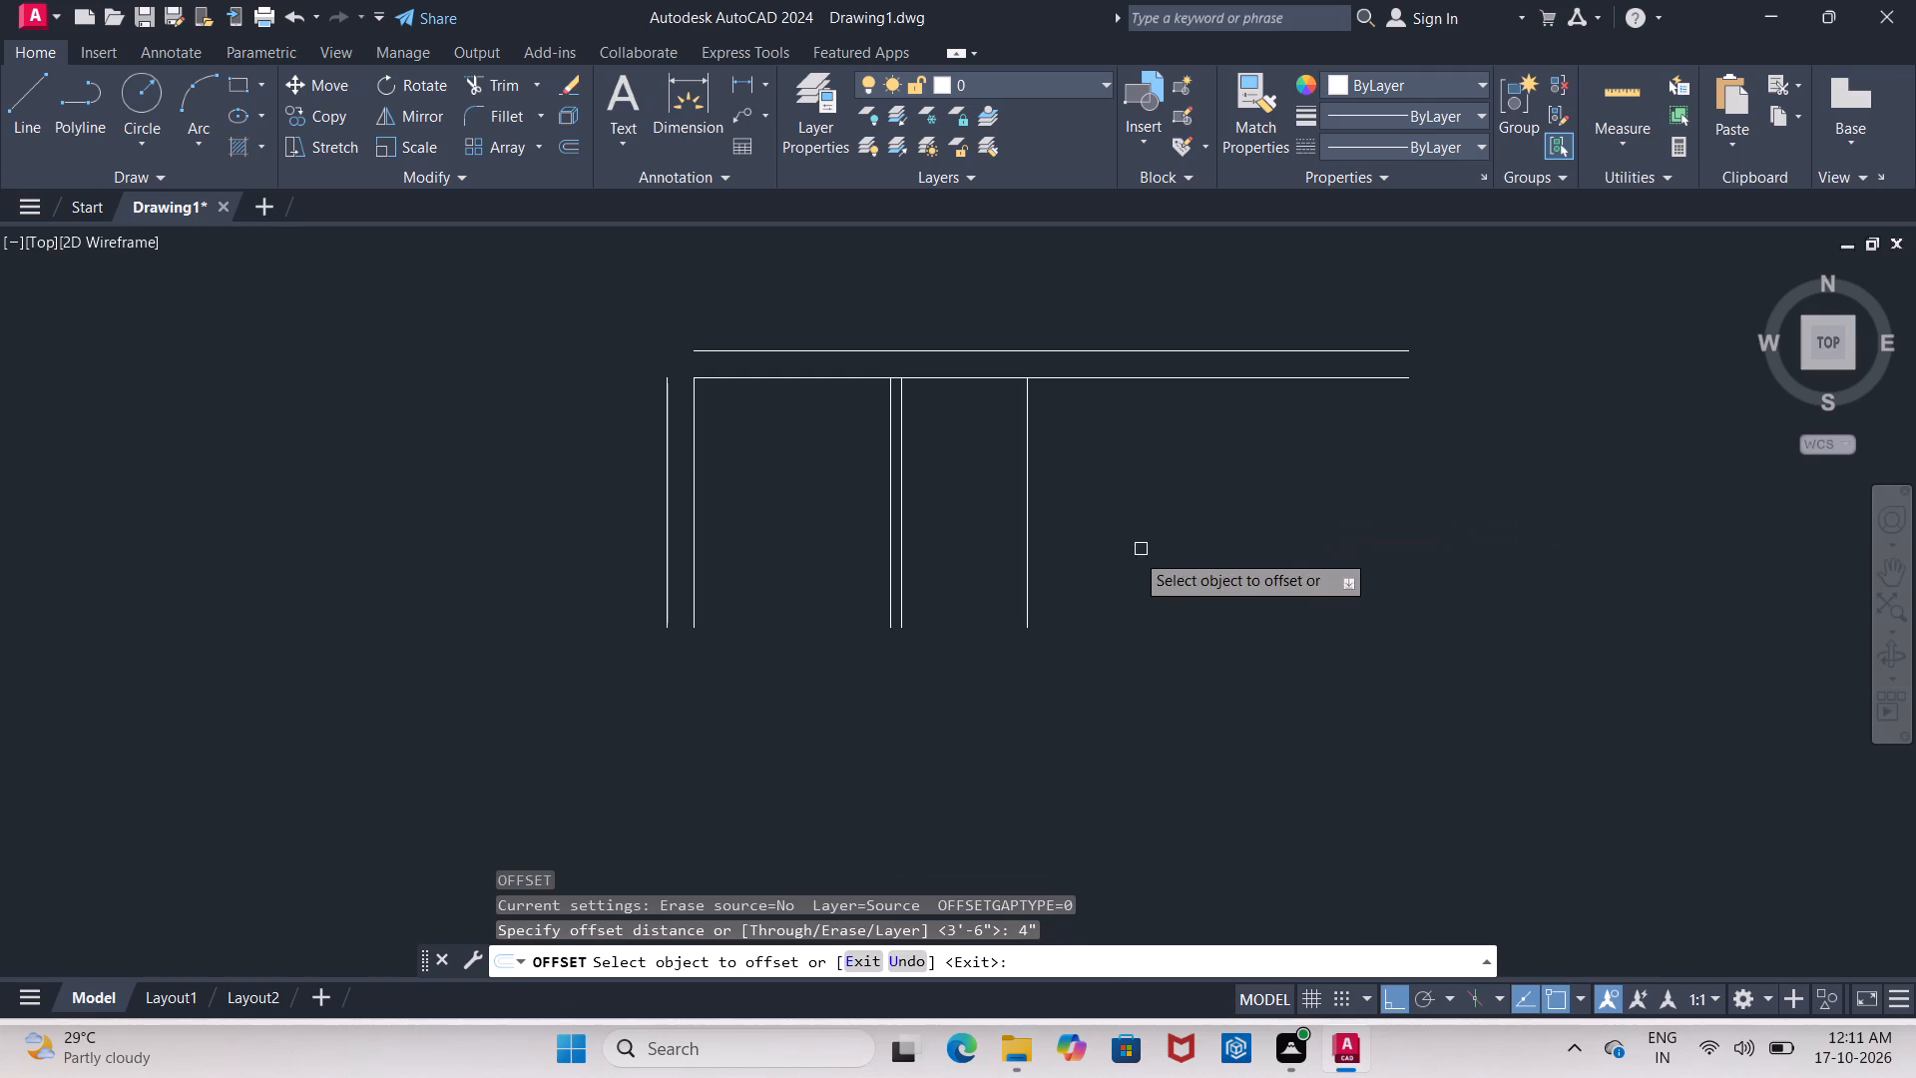
left_click(1026, 550)
left_click(1387, 514)
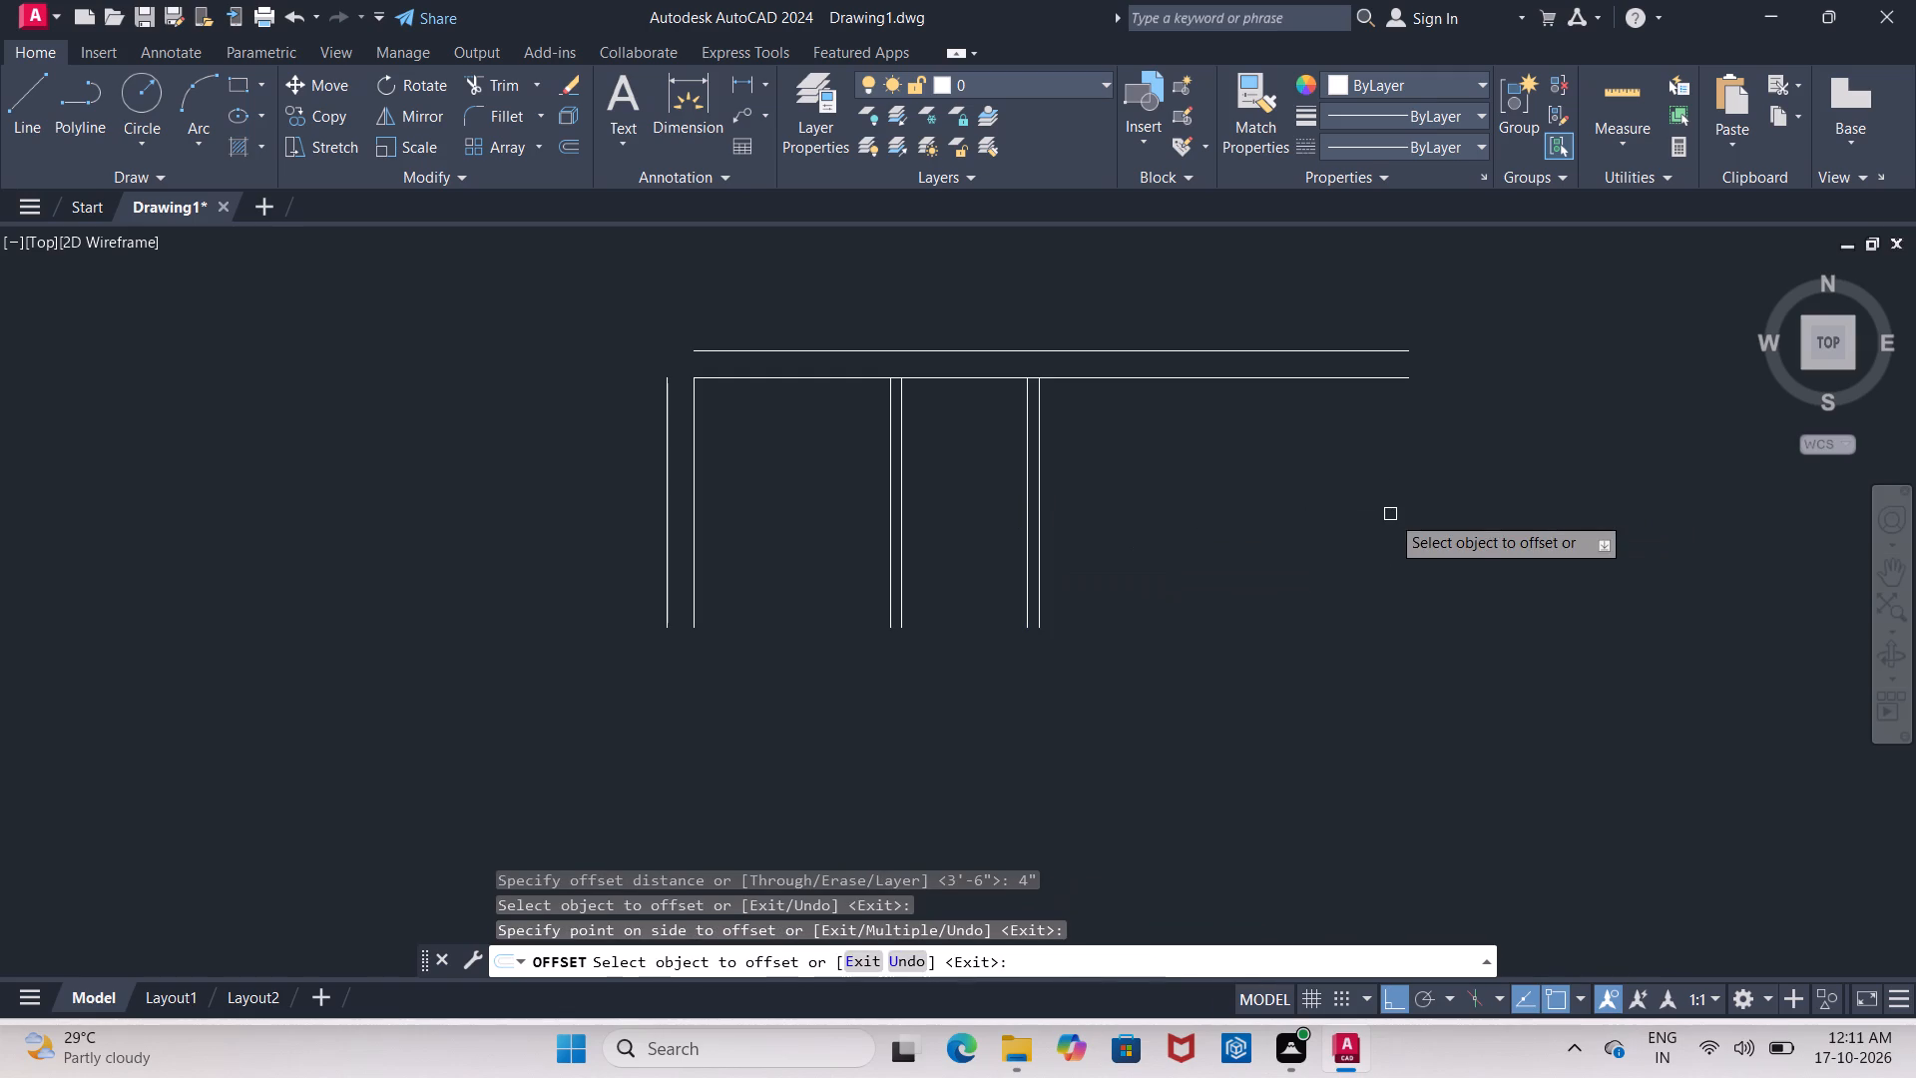
key("Return")
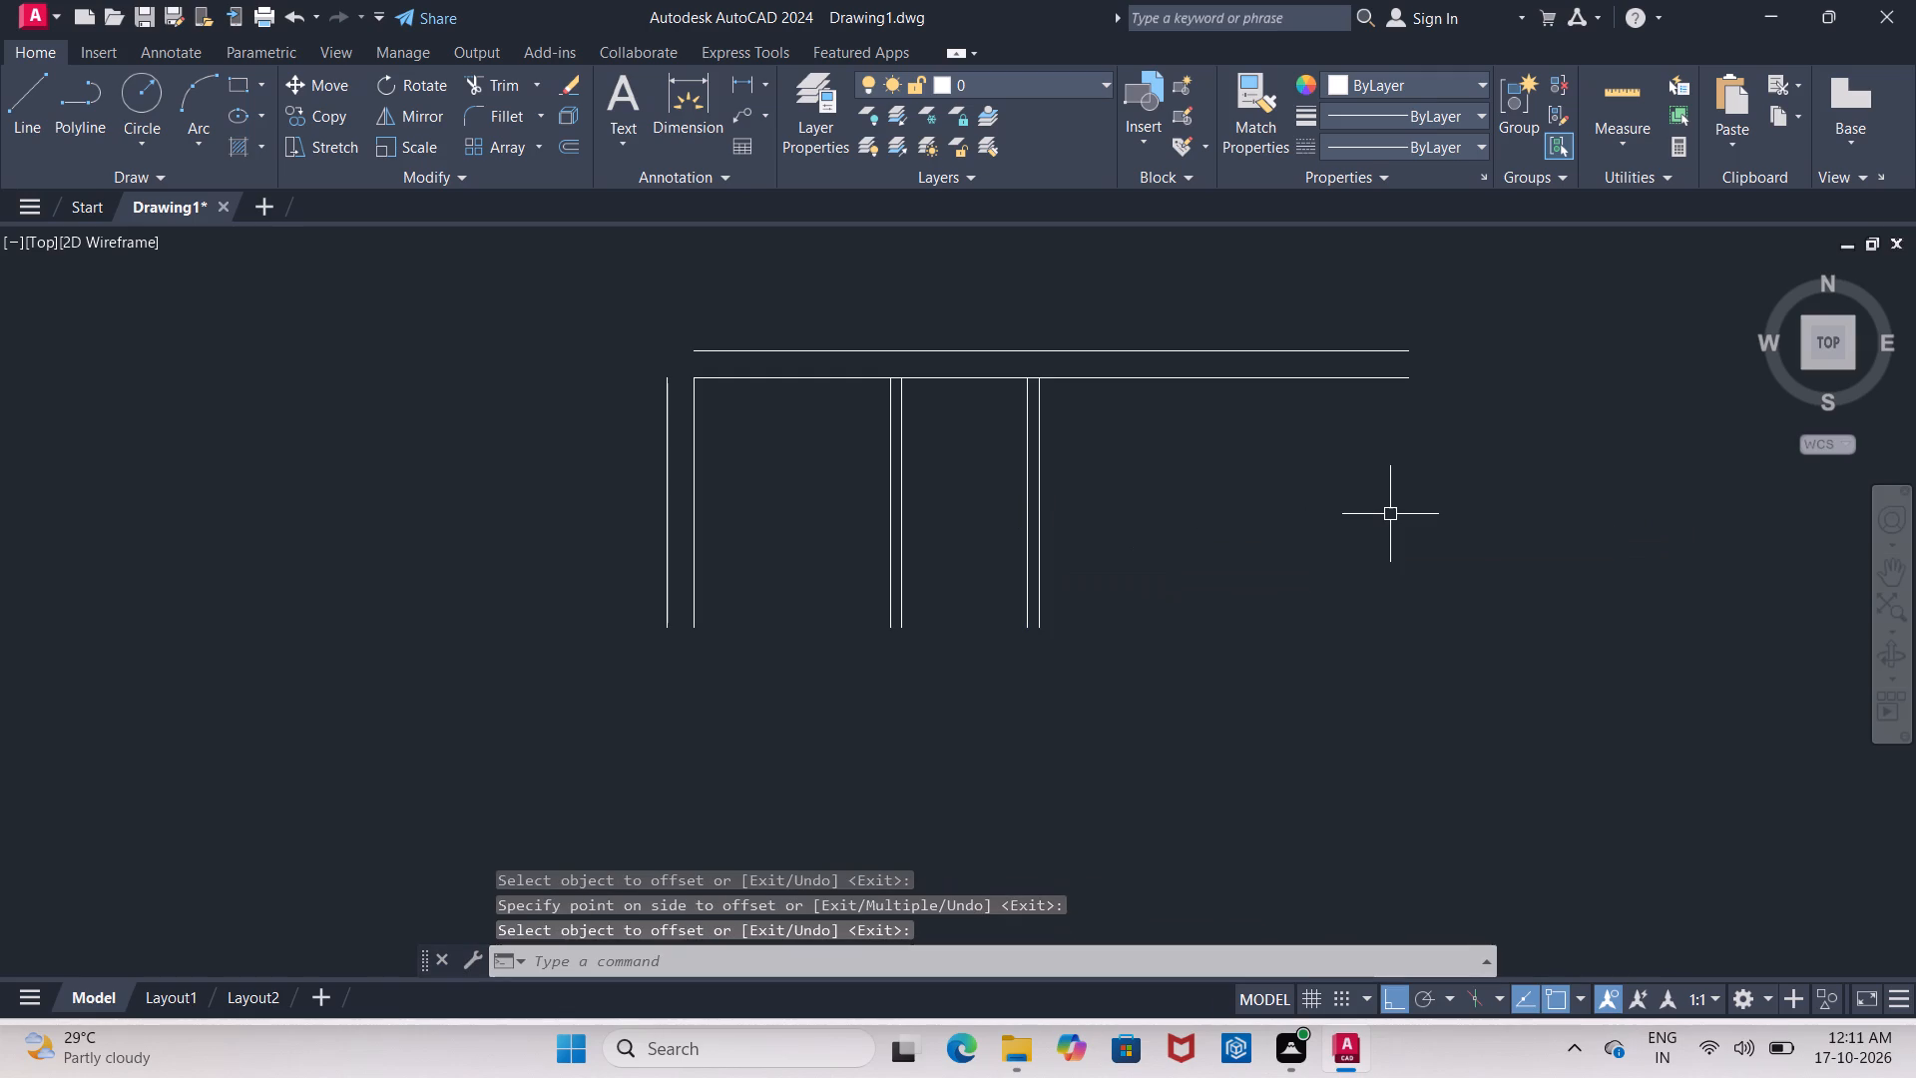
Offset the second partition's right-hand line 8'9" to the right for the inner face of the far side wall.
key("Return")
type("8'")
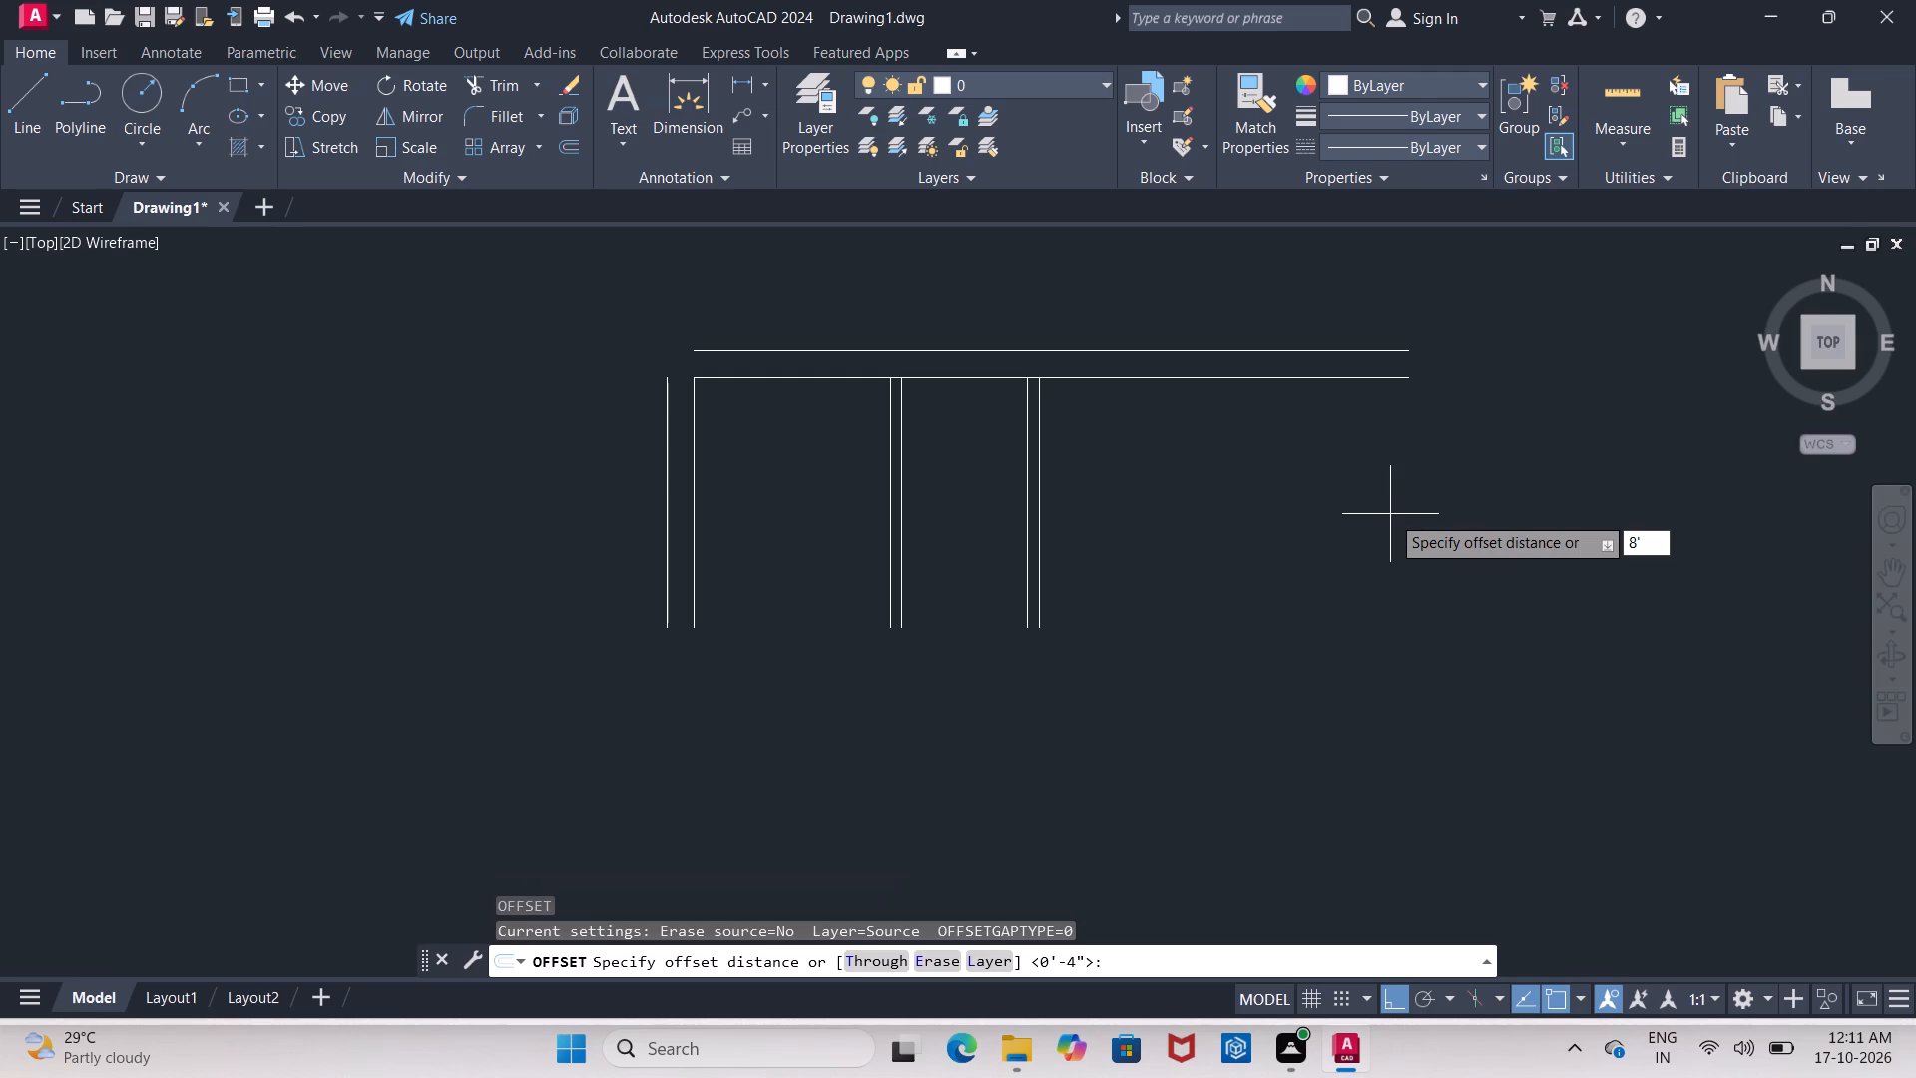
key("9")
key("shift+quotedbl")
key("Return")
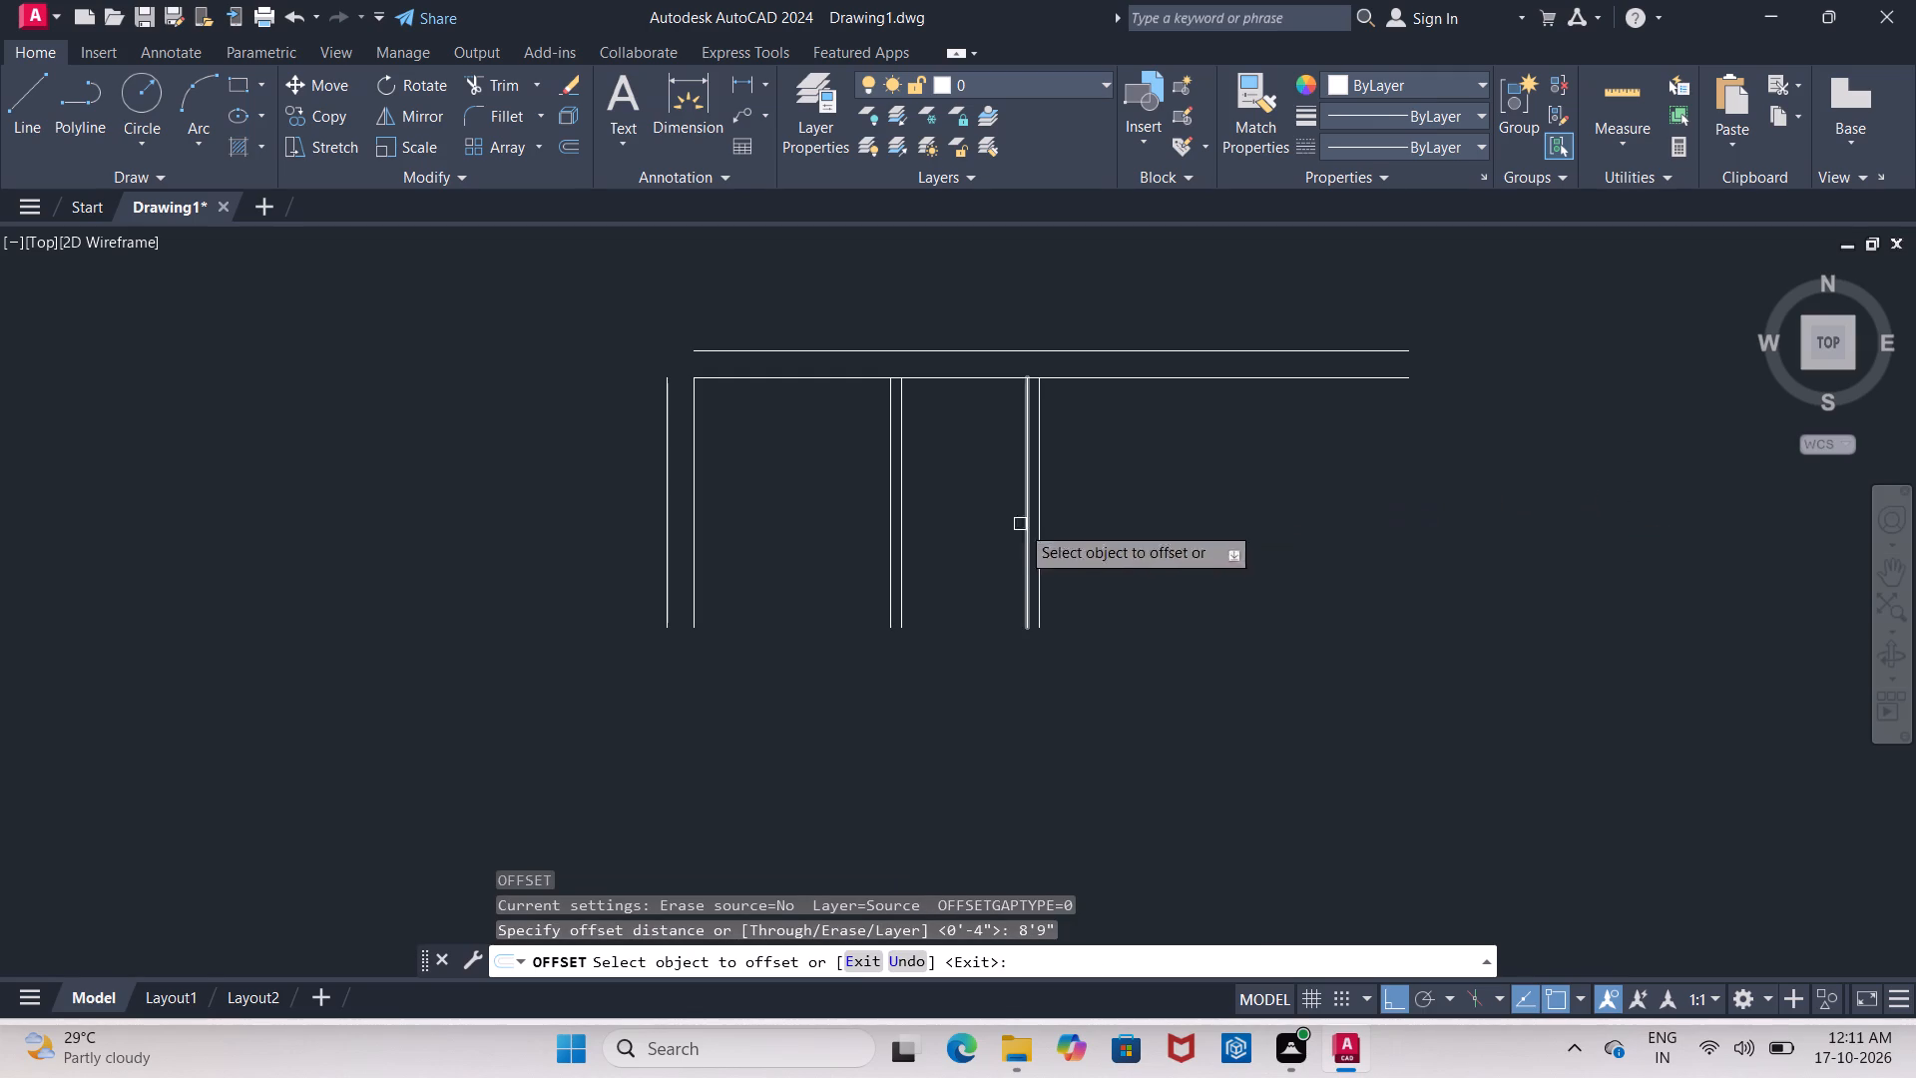
left_click(1040, 540)
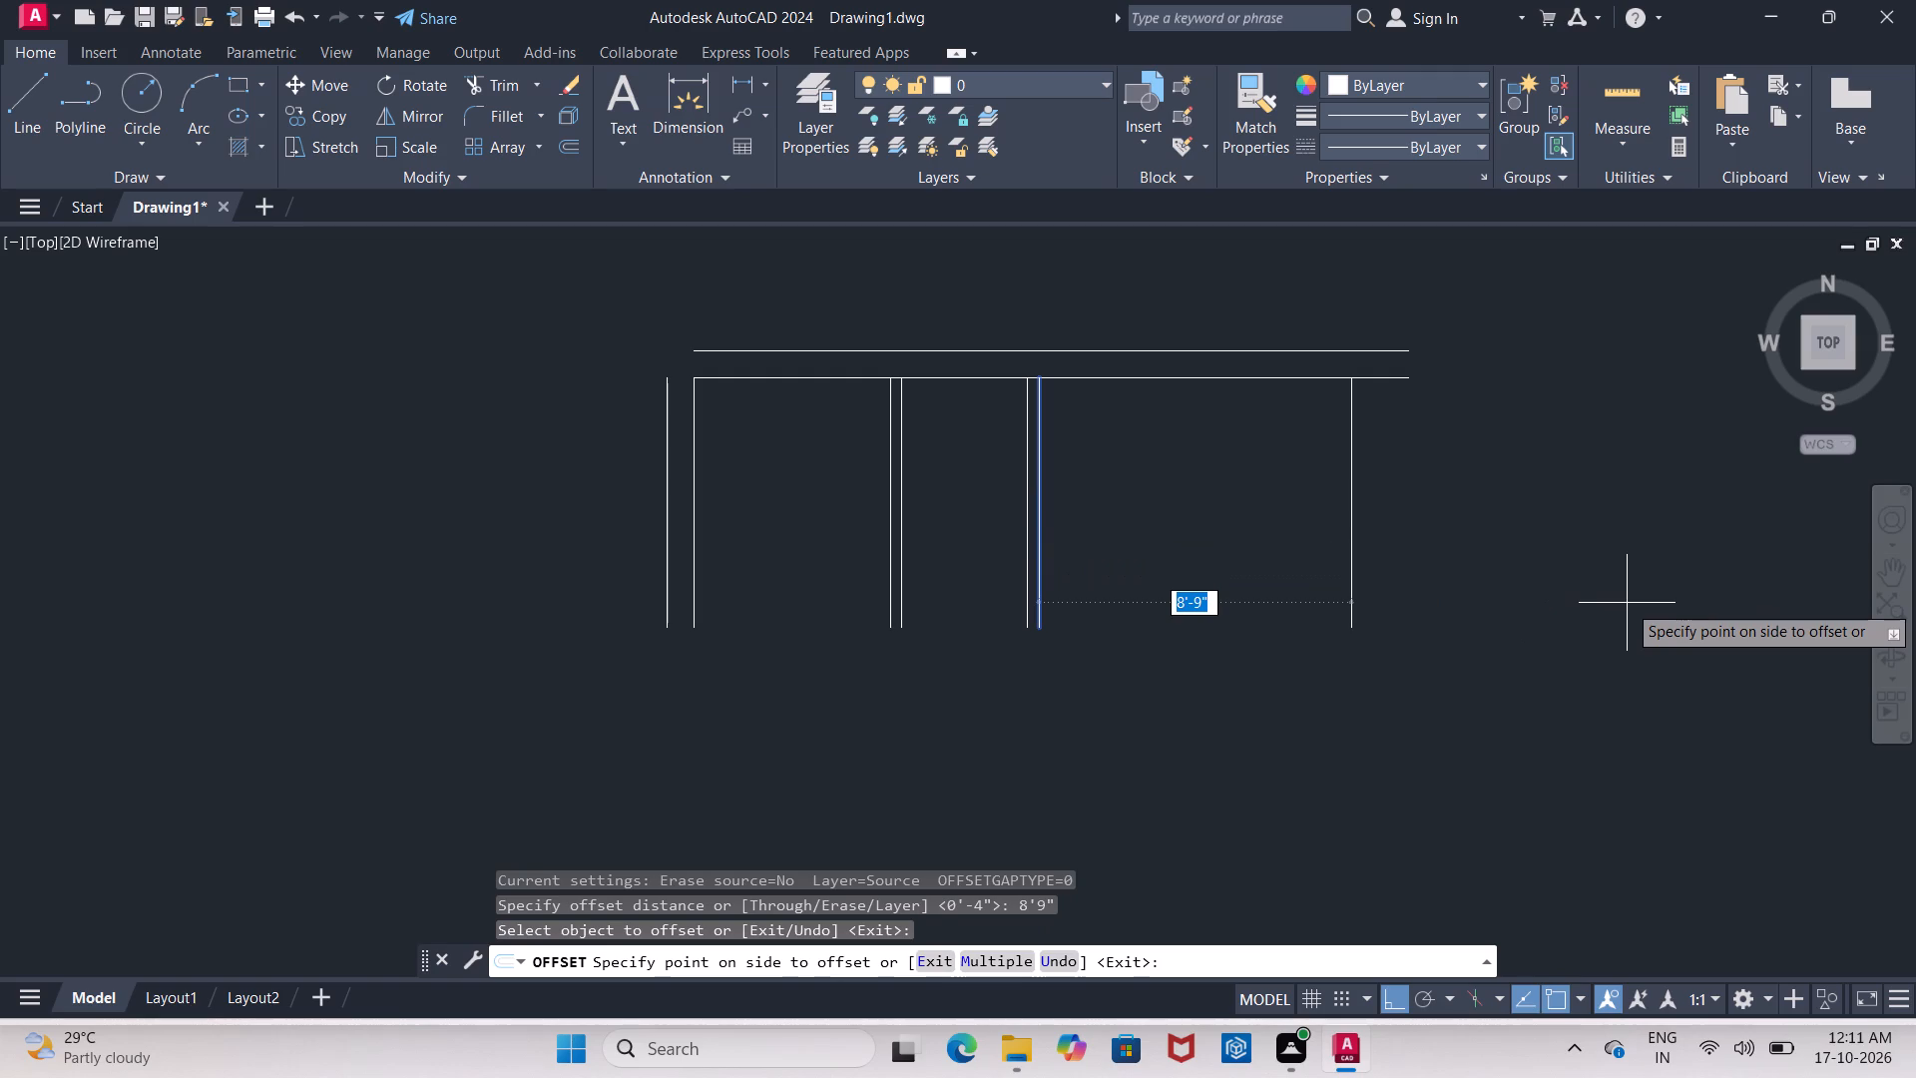
left_click(1627, 603)
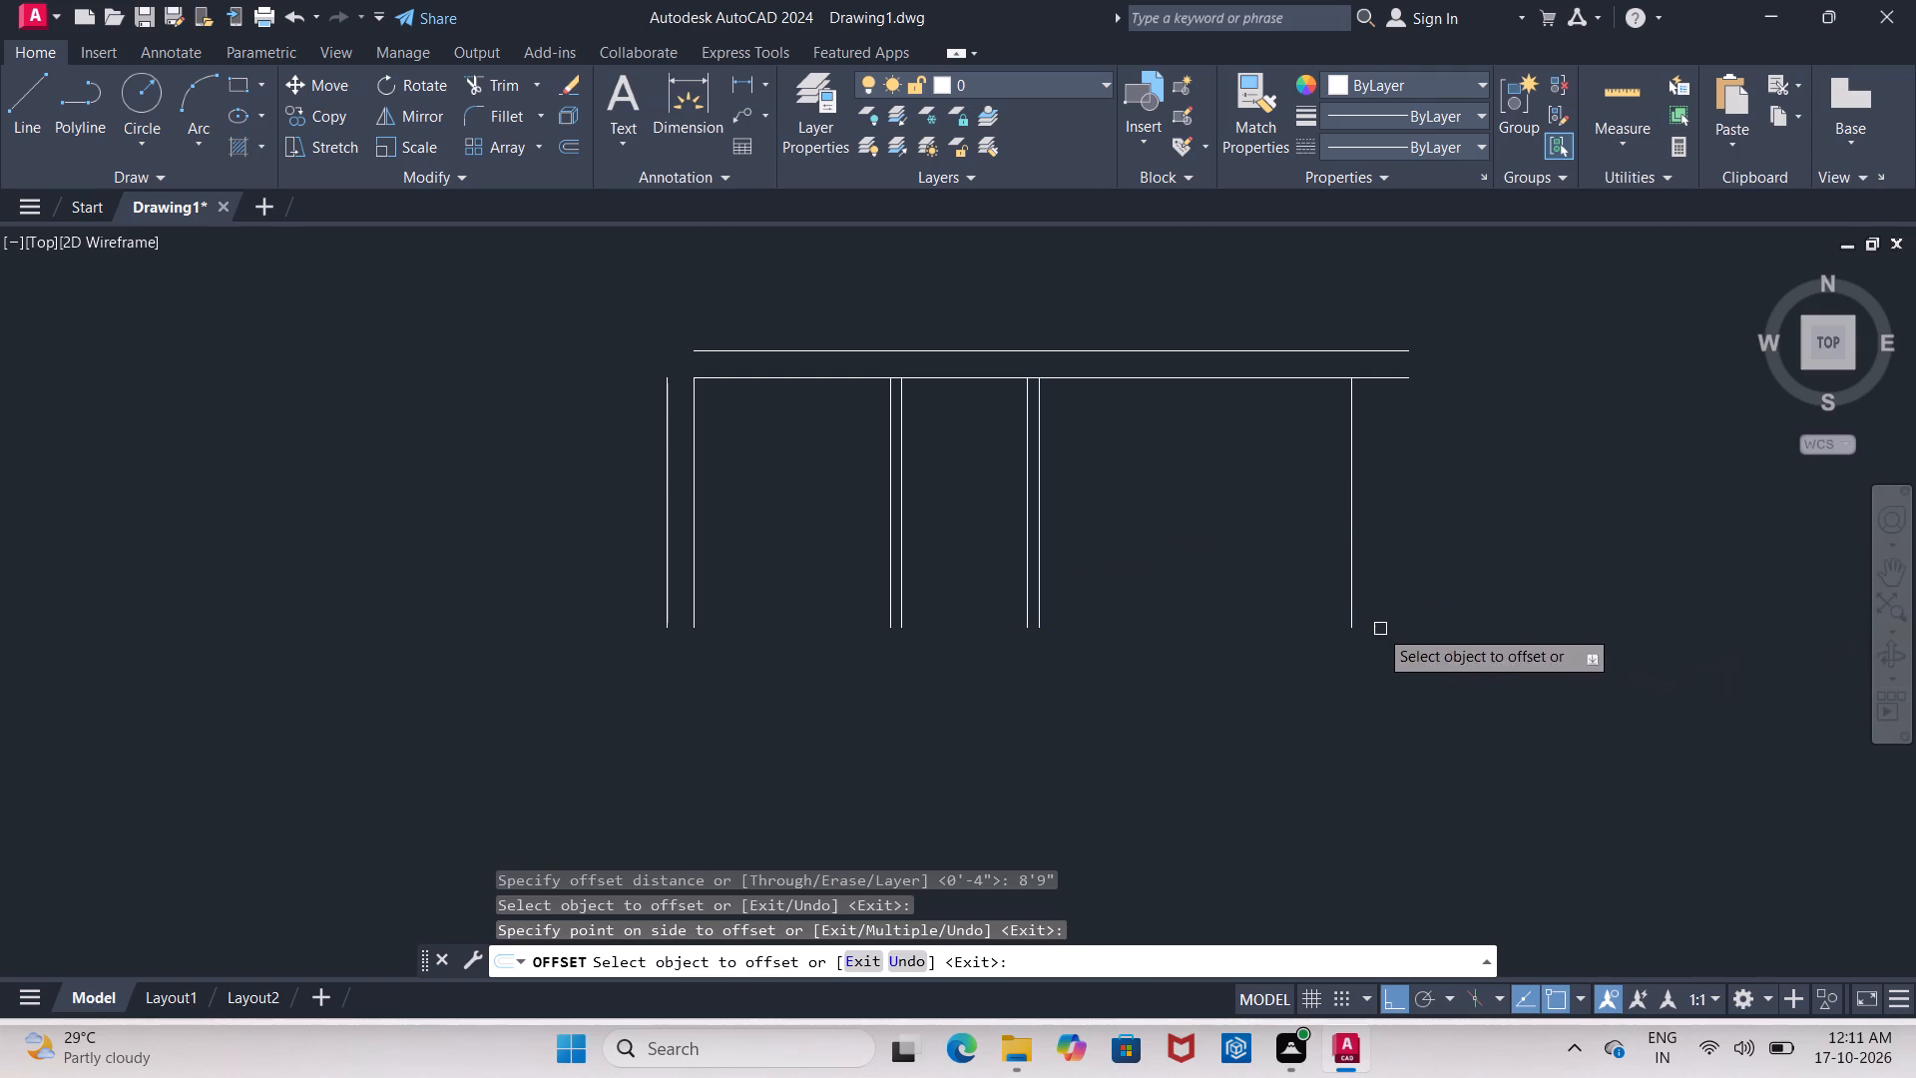
key("Return")
Offset the far-right vertical line 9" outward to its right to form the opposite side wall.
key("Return")
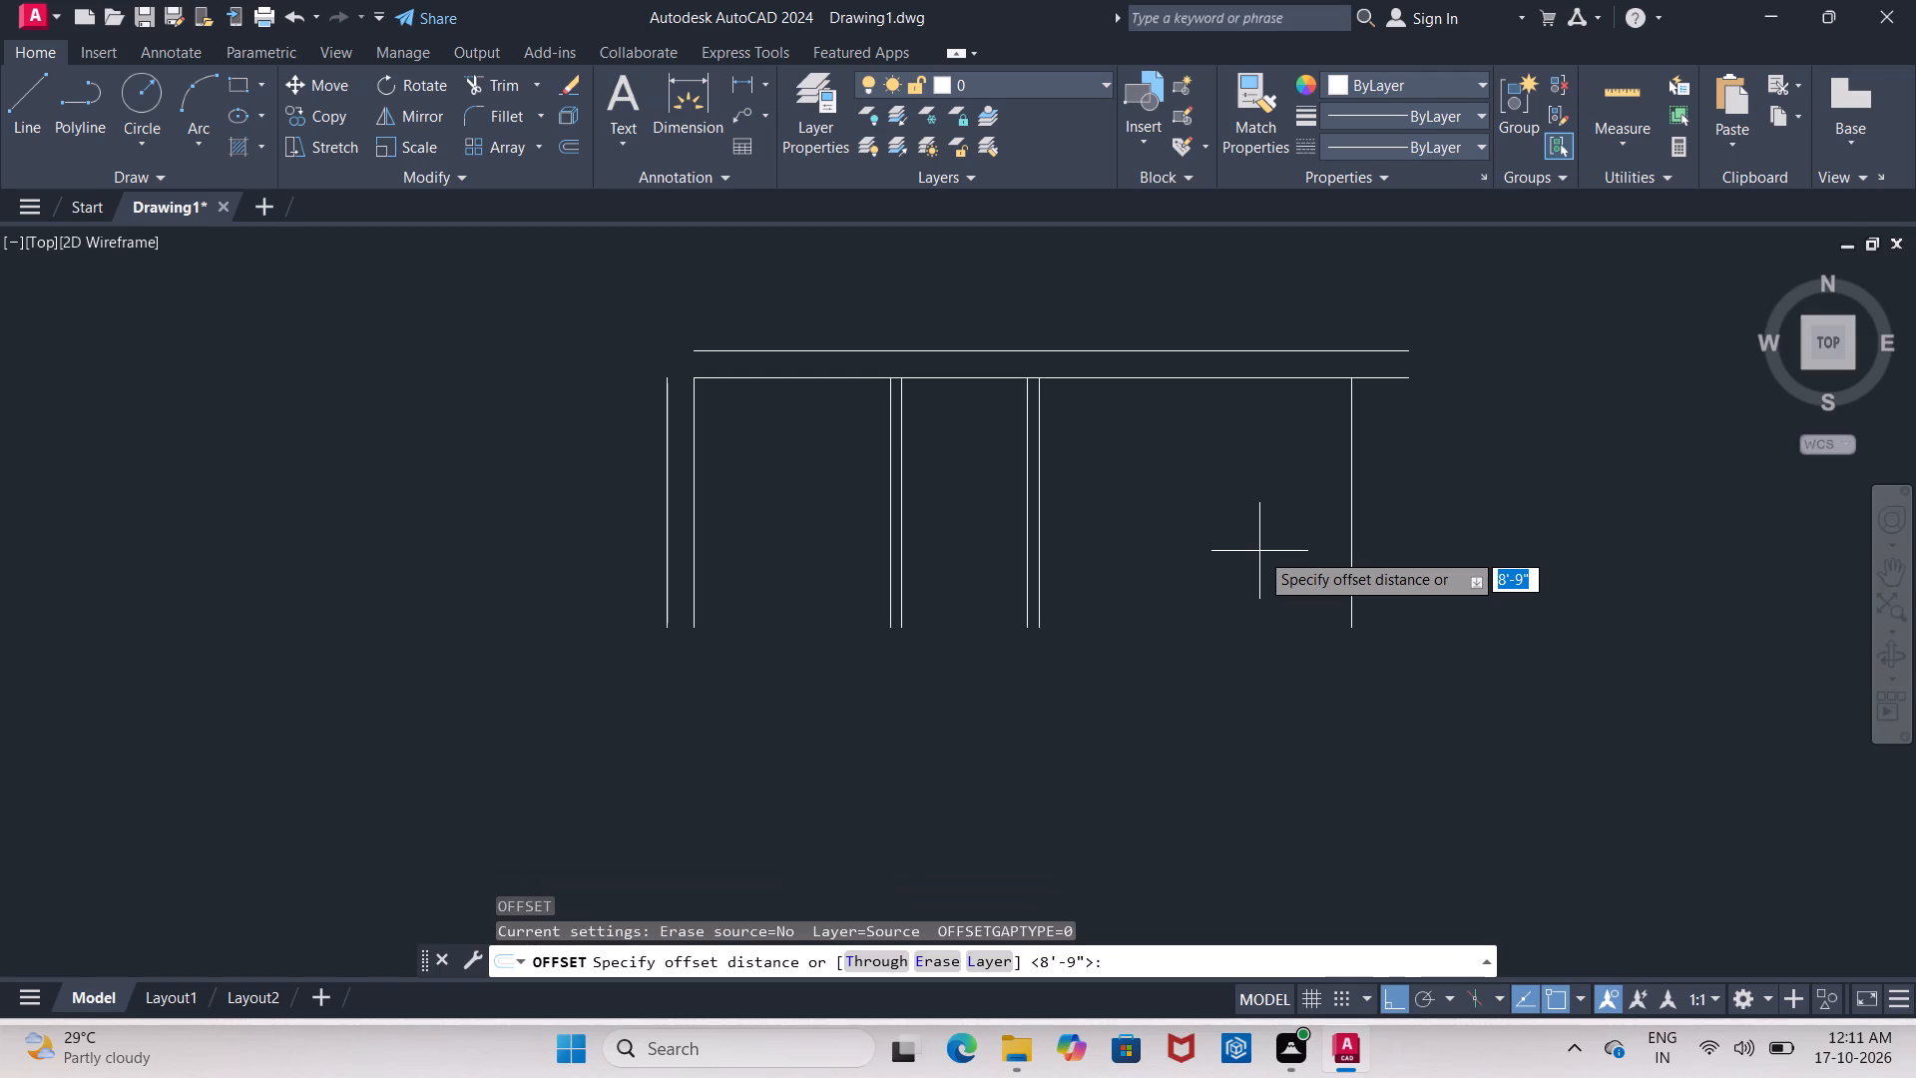
key("9")
key("shift+quotedbl")
key("Return")
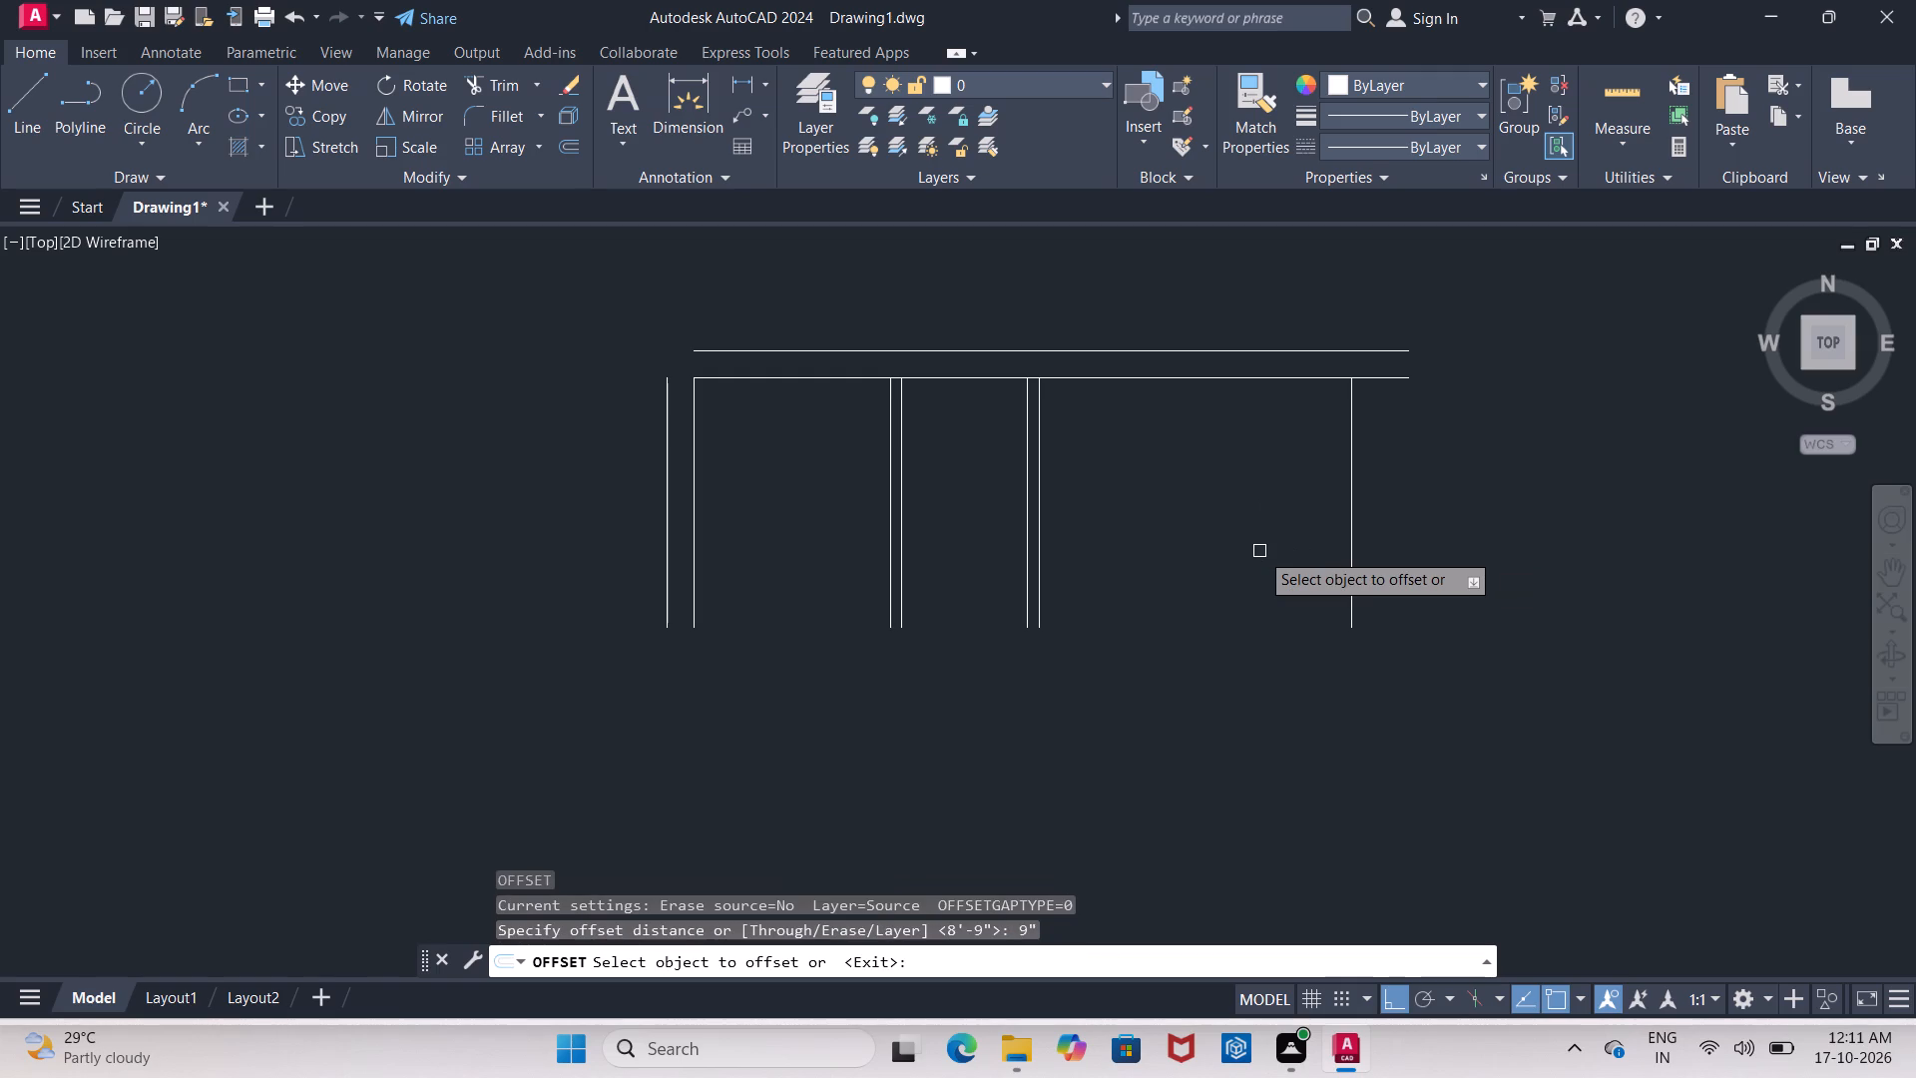
left_click(1356, 475)
left_click(1571, 530)
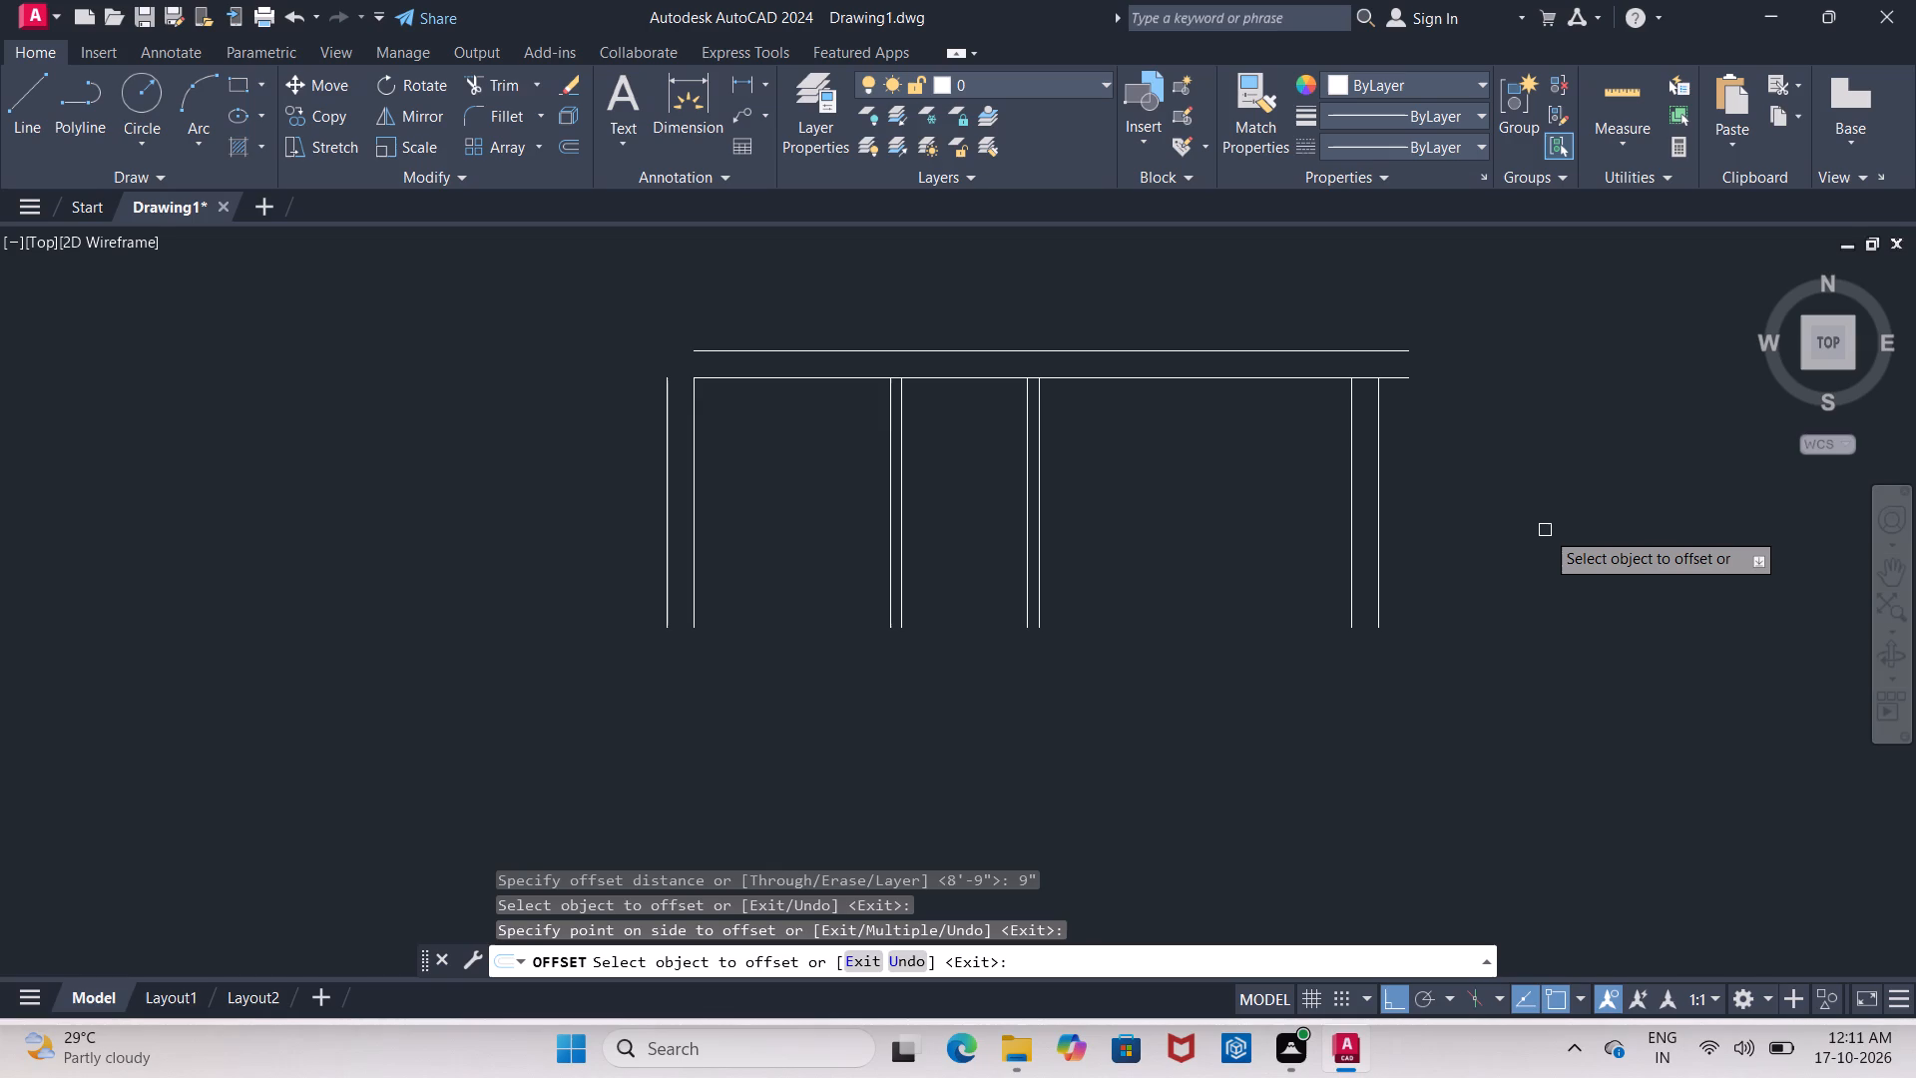
key("Escape")
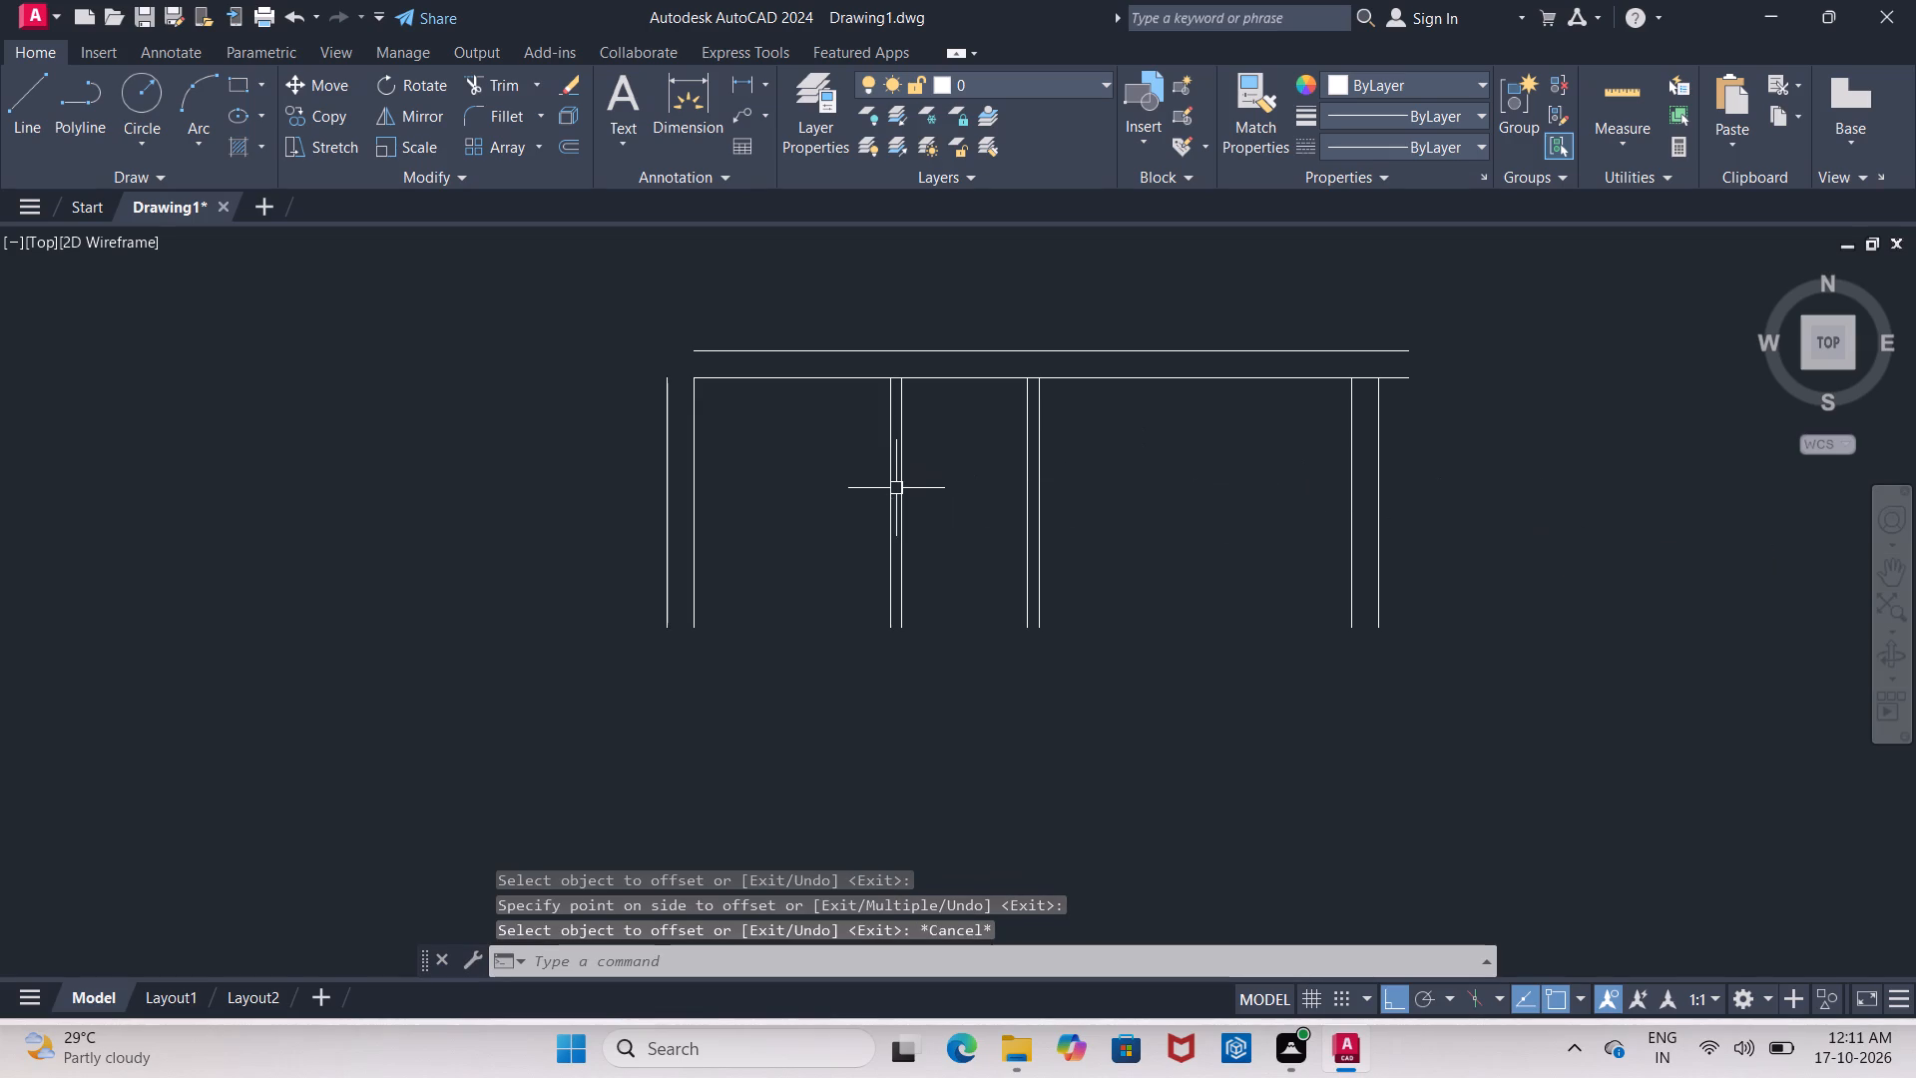
Delete the four vertical lines of the two 4" partitions between the side walls.
left_click(893, 491)
left_click(902, 505)
left_click(1027, 518)
left_click(1043, 537)
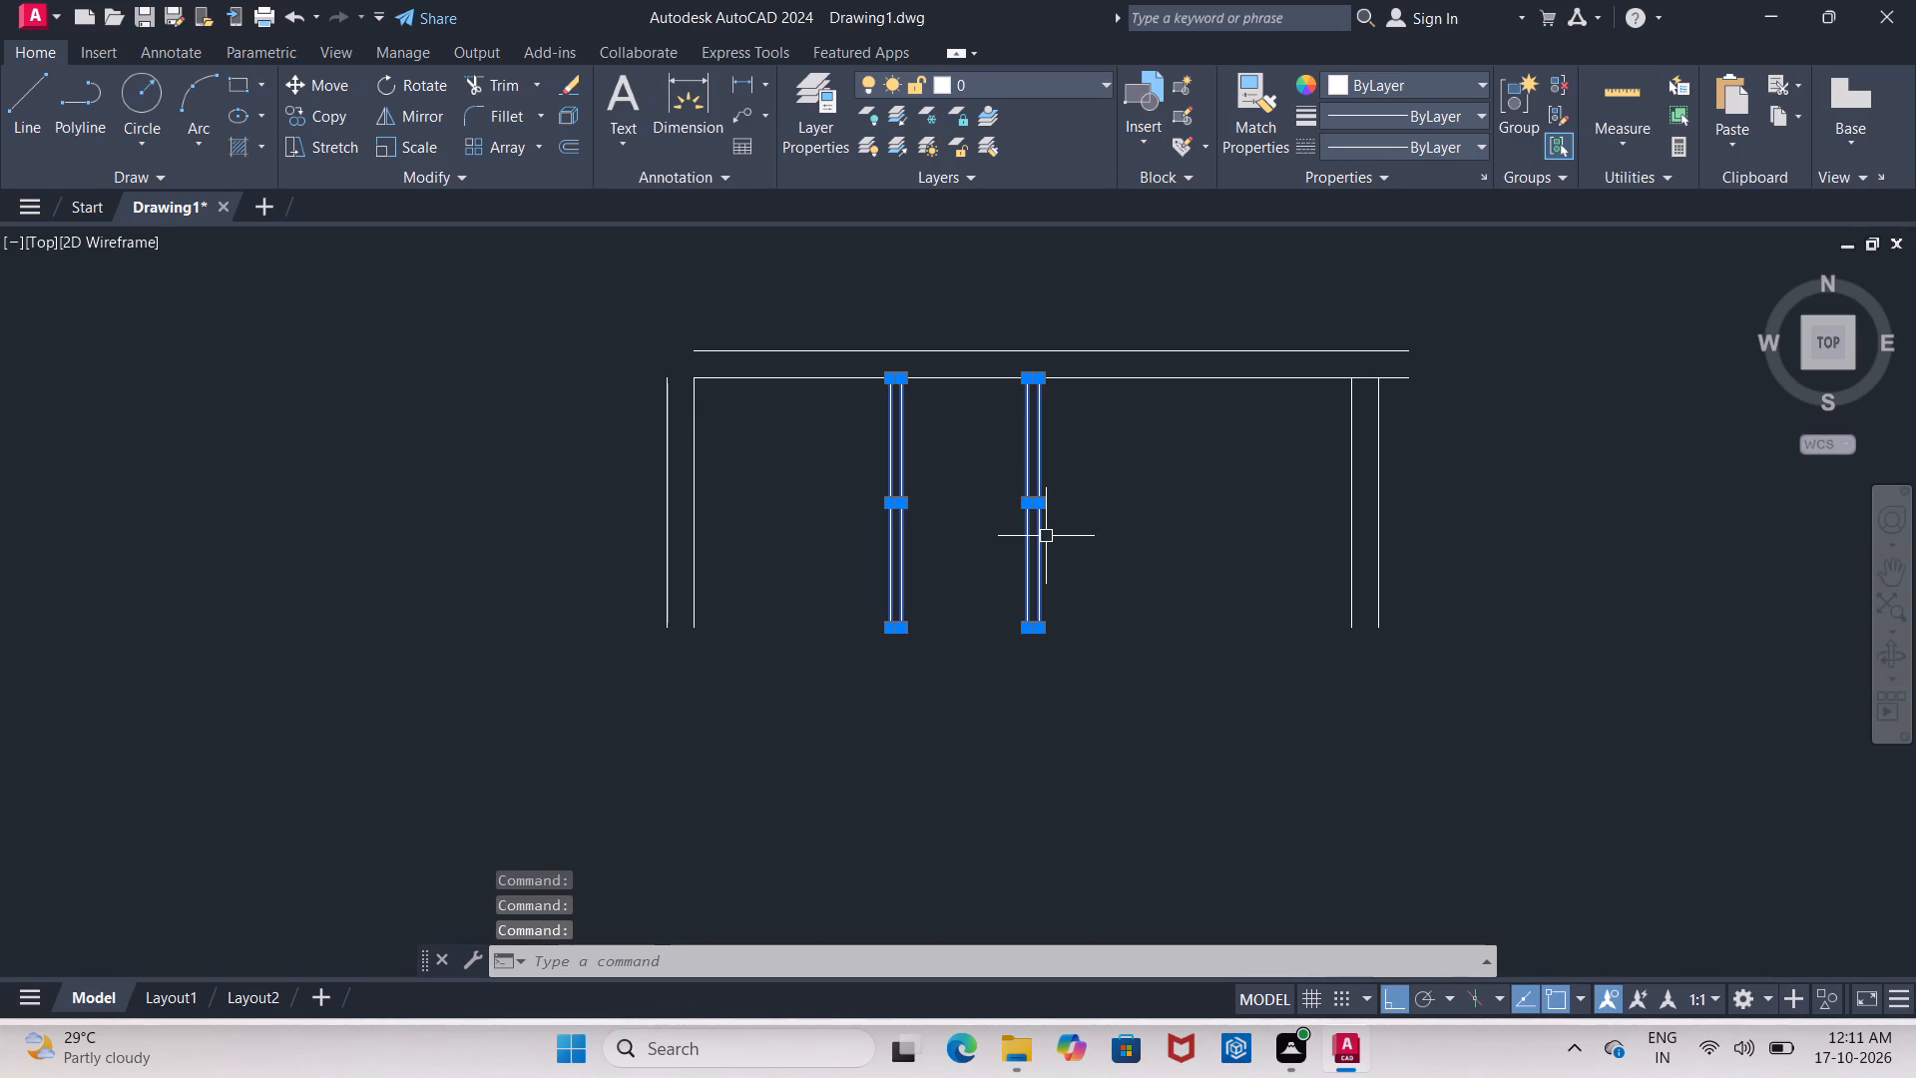
key("Delete")
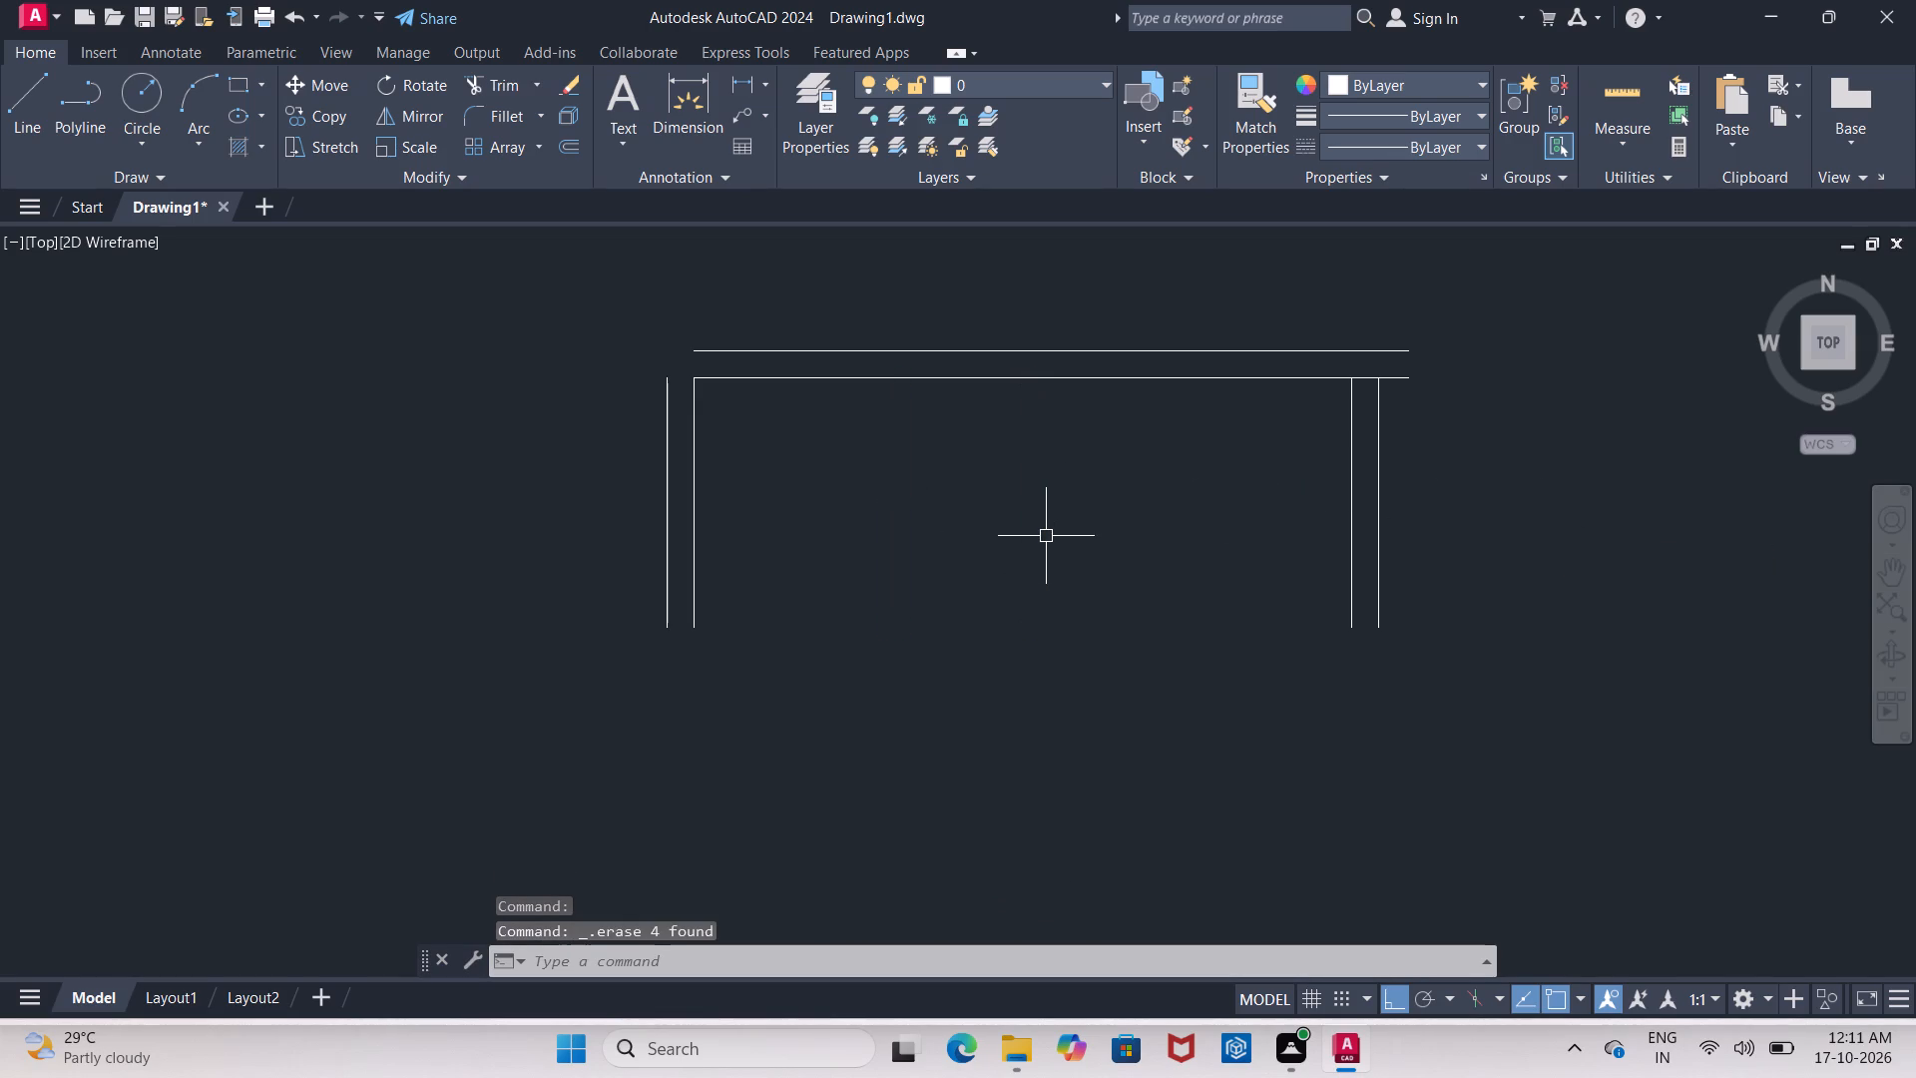
Offset the inner line of the left side wall 5'6" to the right, into the room.
key("o")
key("Return")
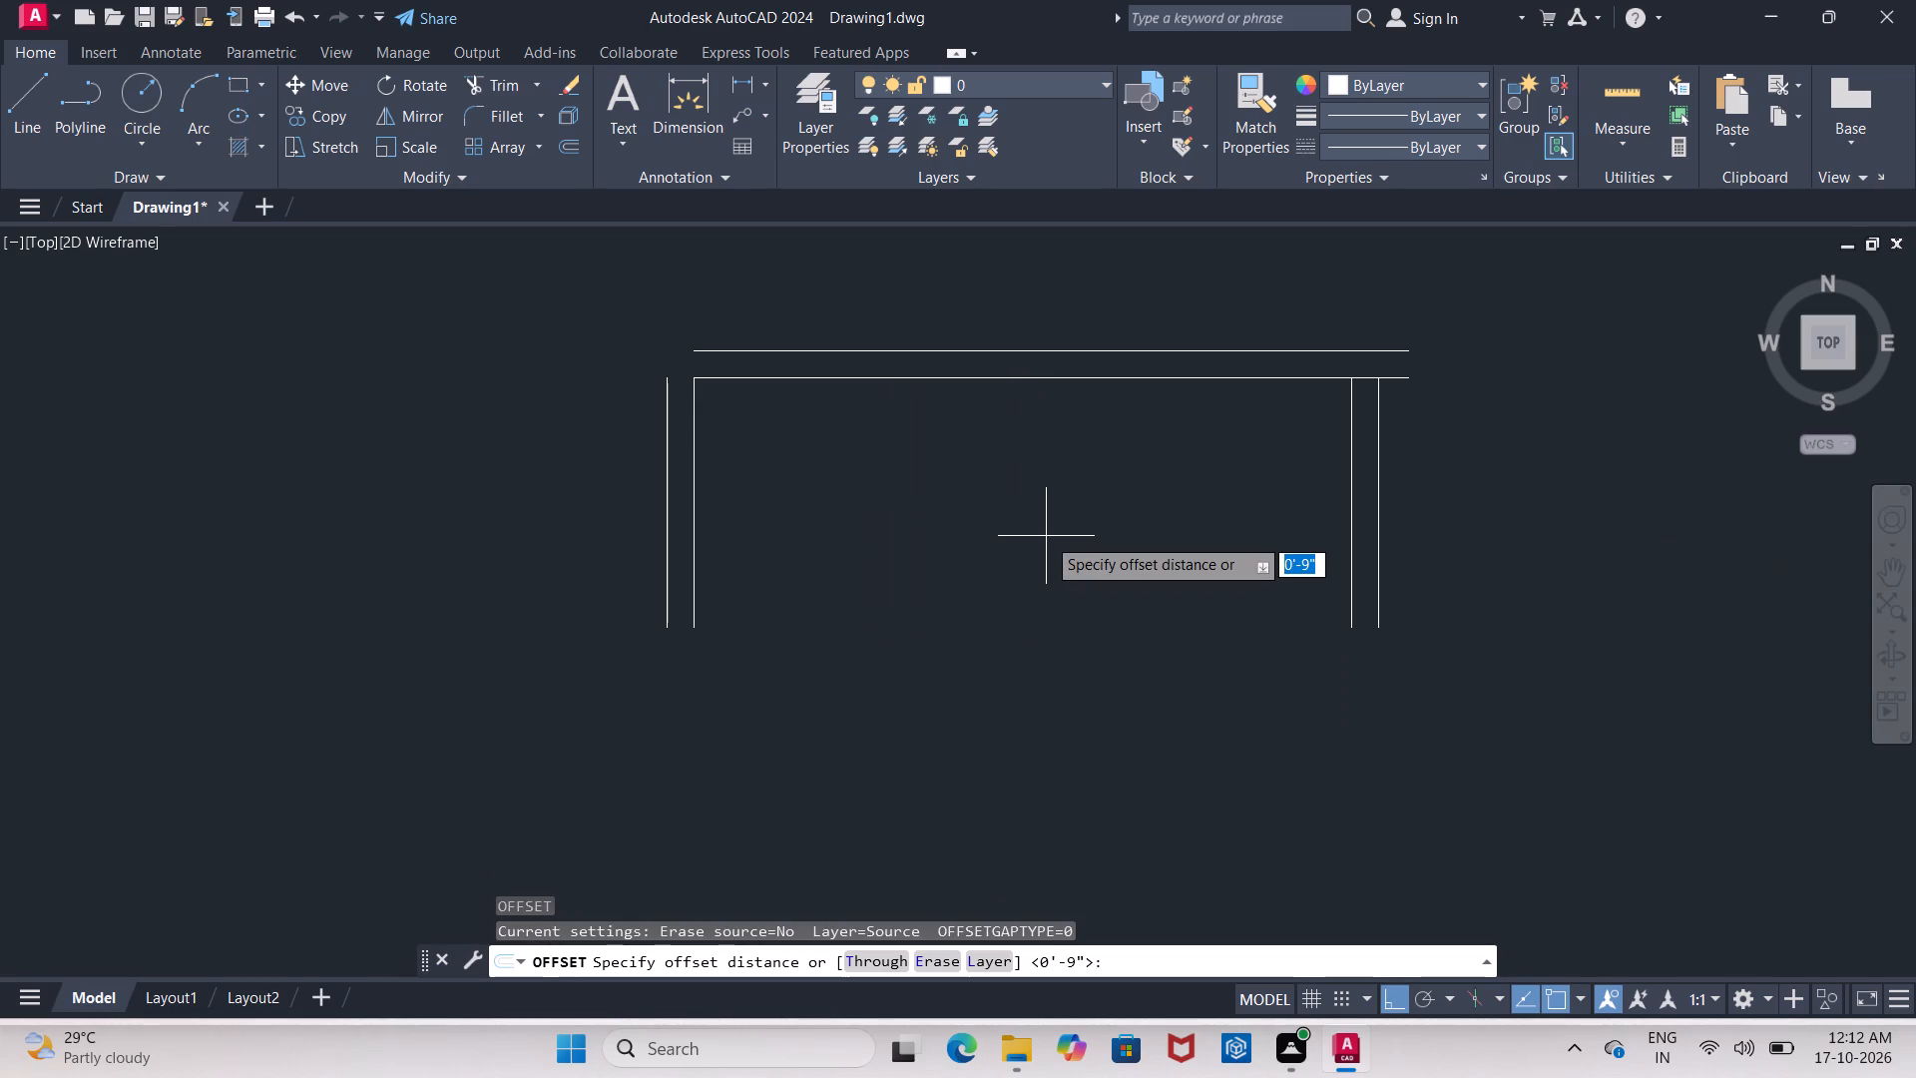
type("5'6")
key("shift+quotedbl")
key("Return")
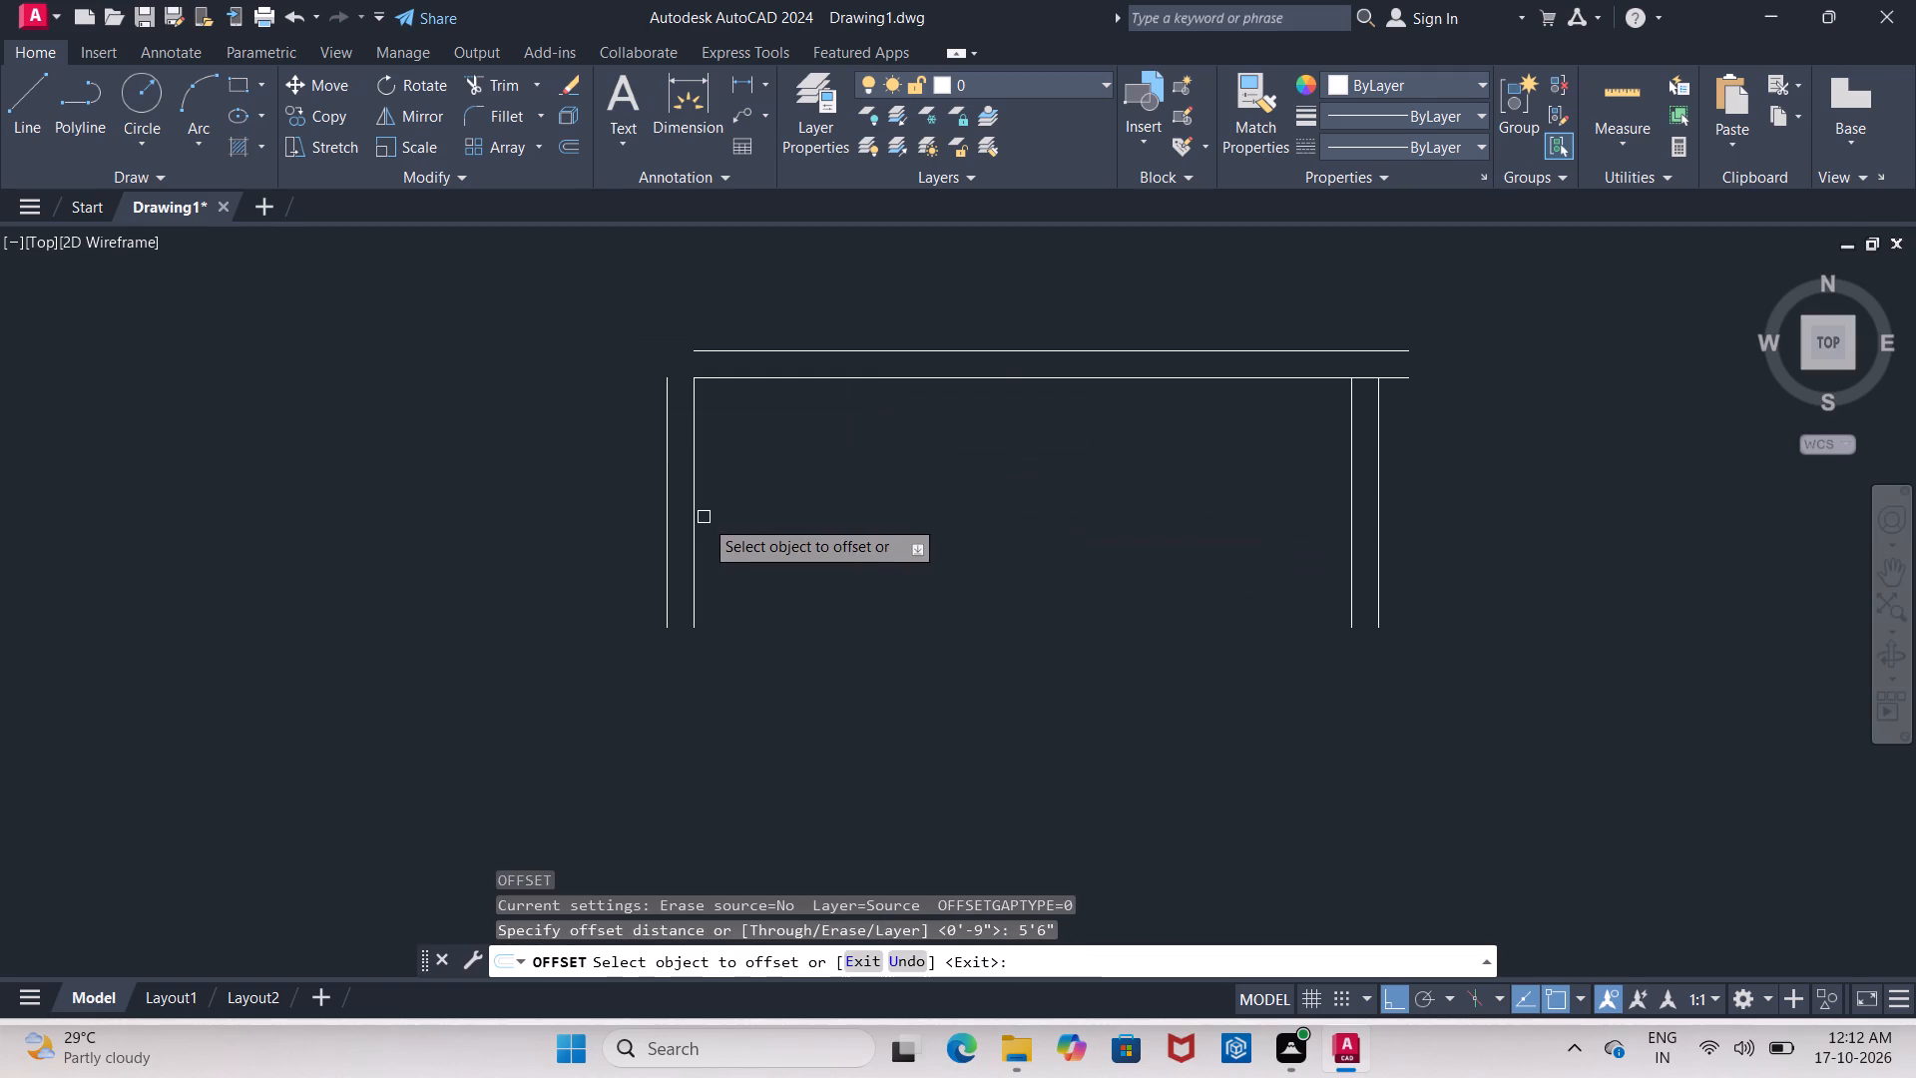
left_click(691, 523)
left_click(995, 534)
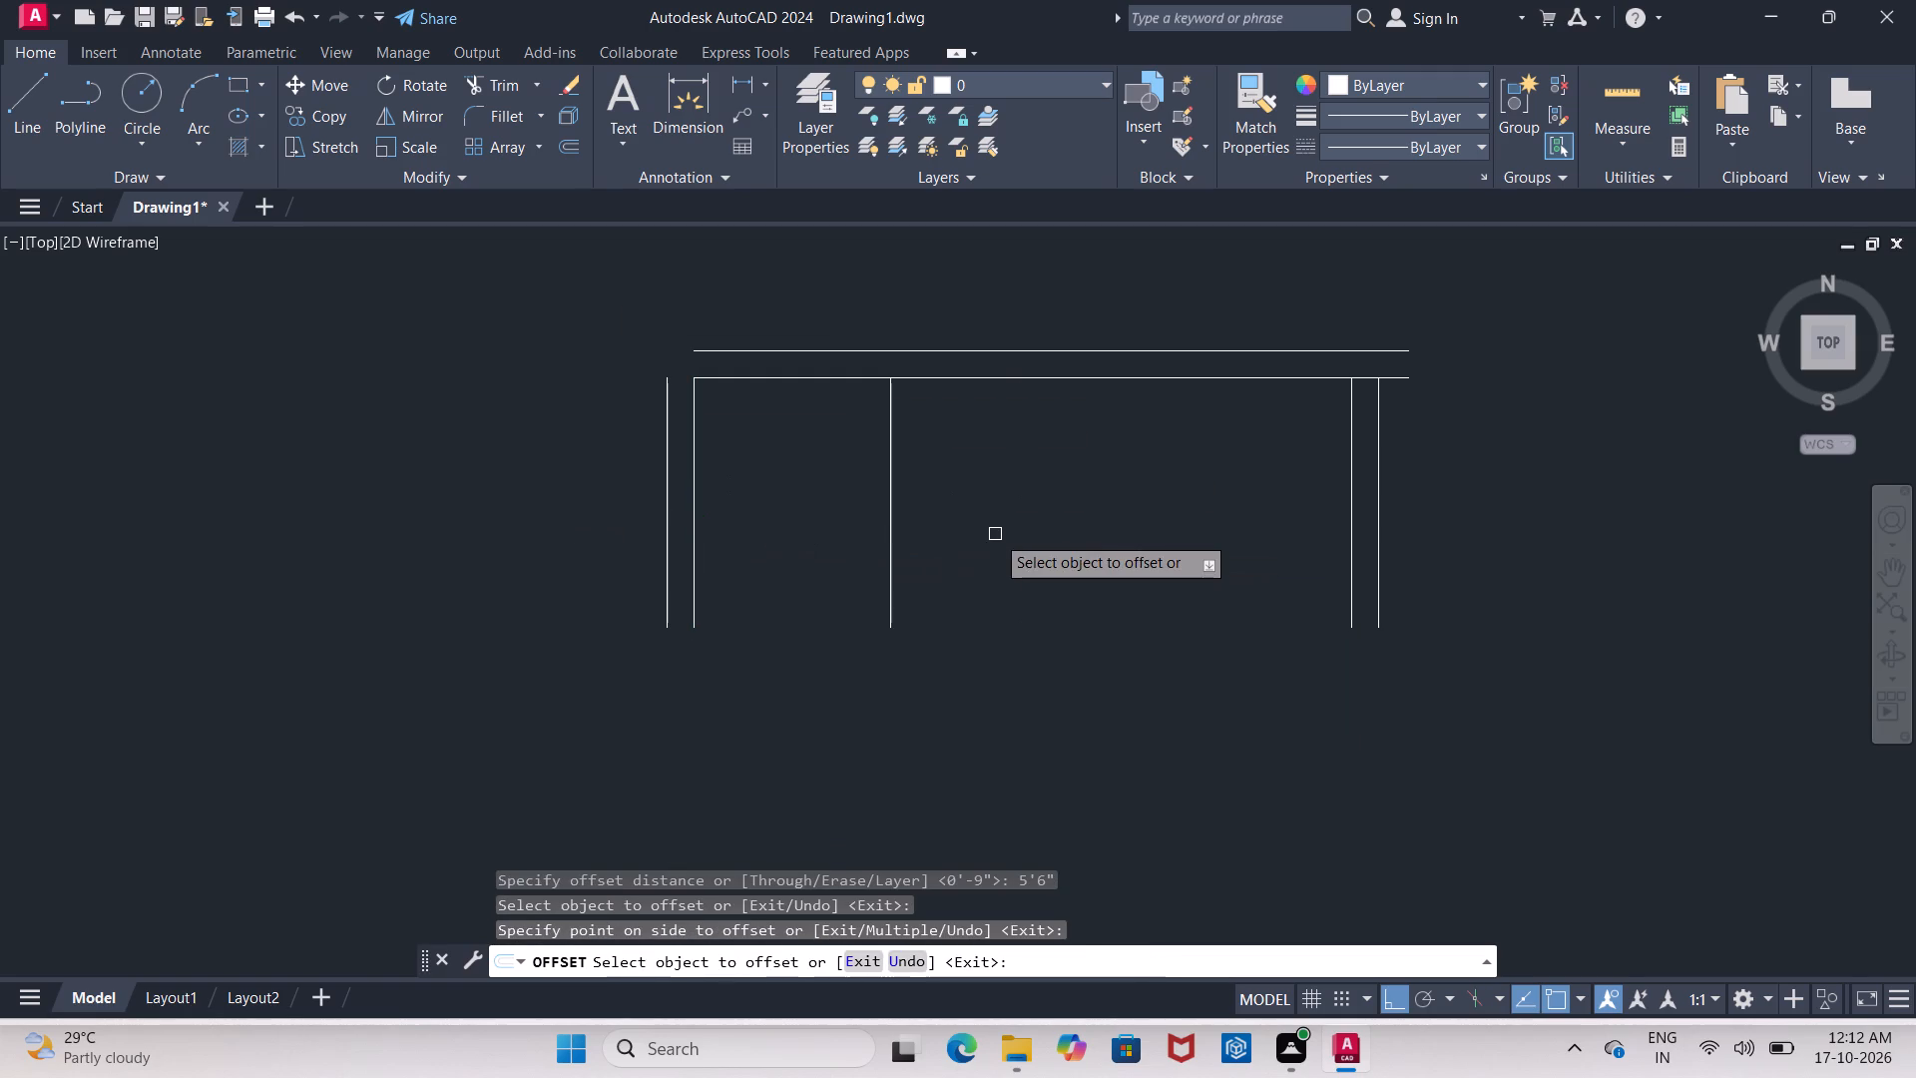
key("Return")
Offset the new interior vertical line 6" to its right to form the first partition wall.
key("Return")
key("6")
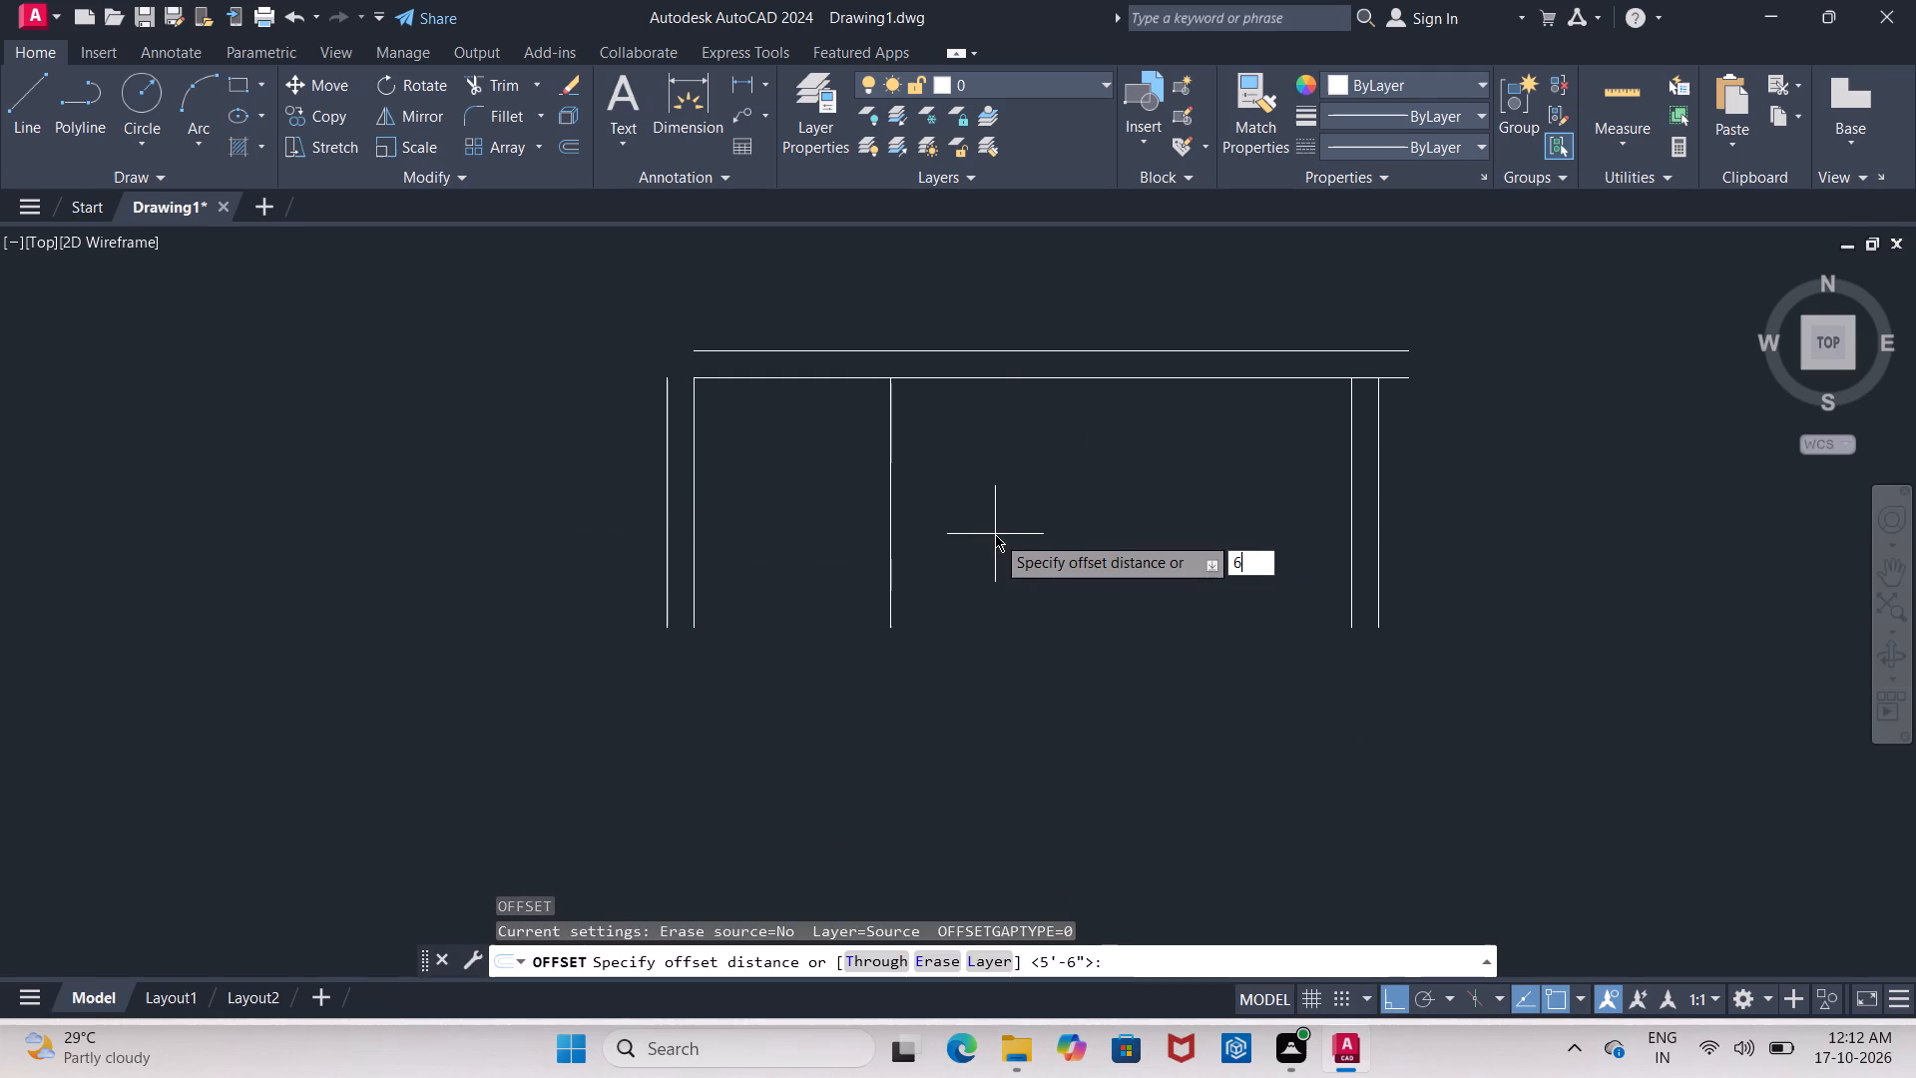
key("shift+quotedbl")
key("Return")
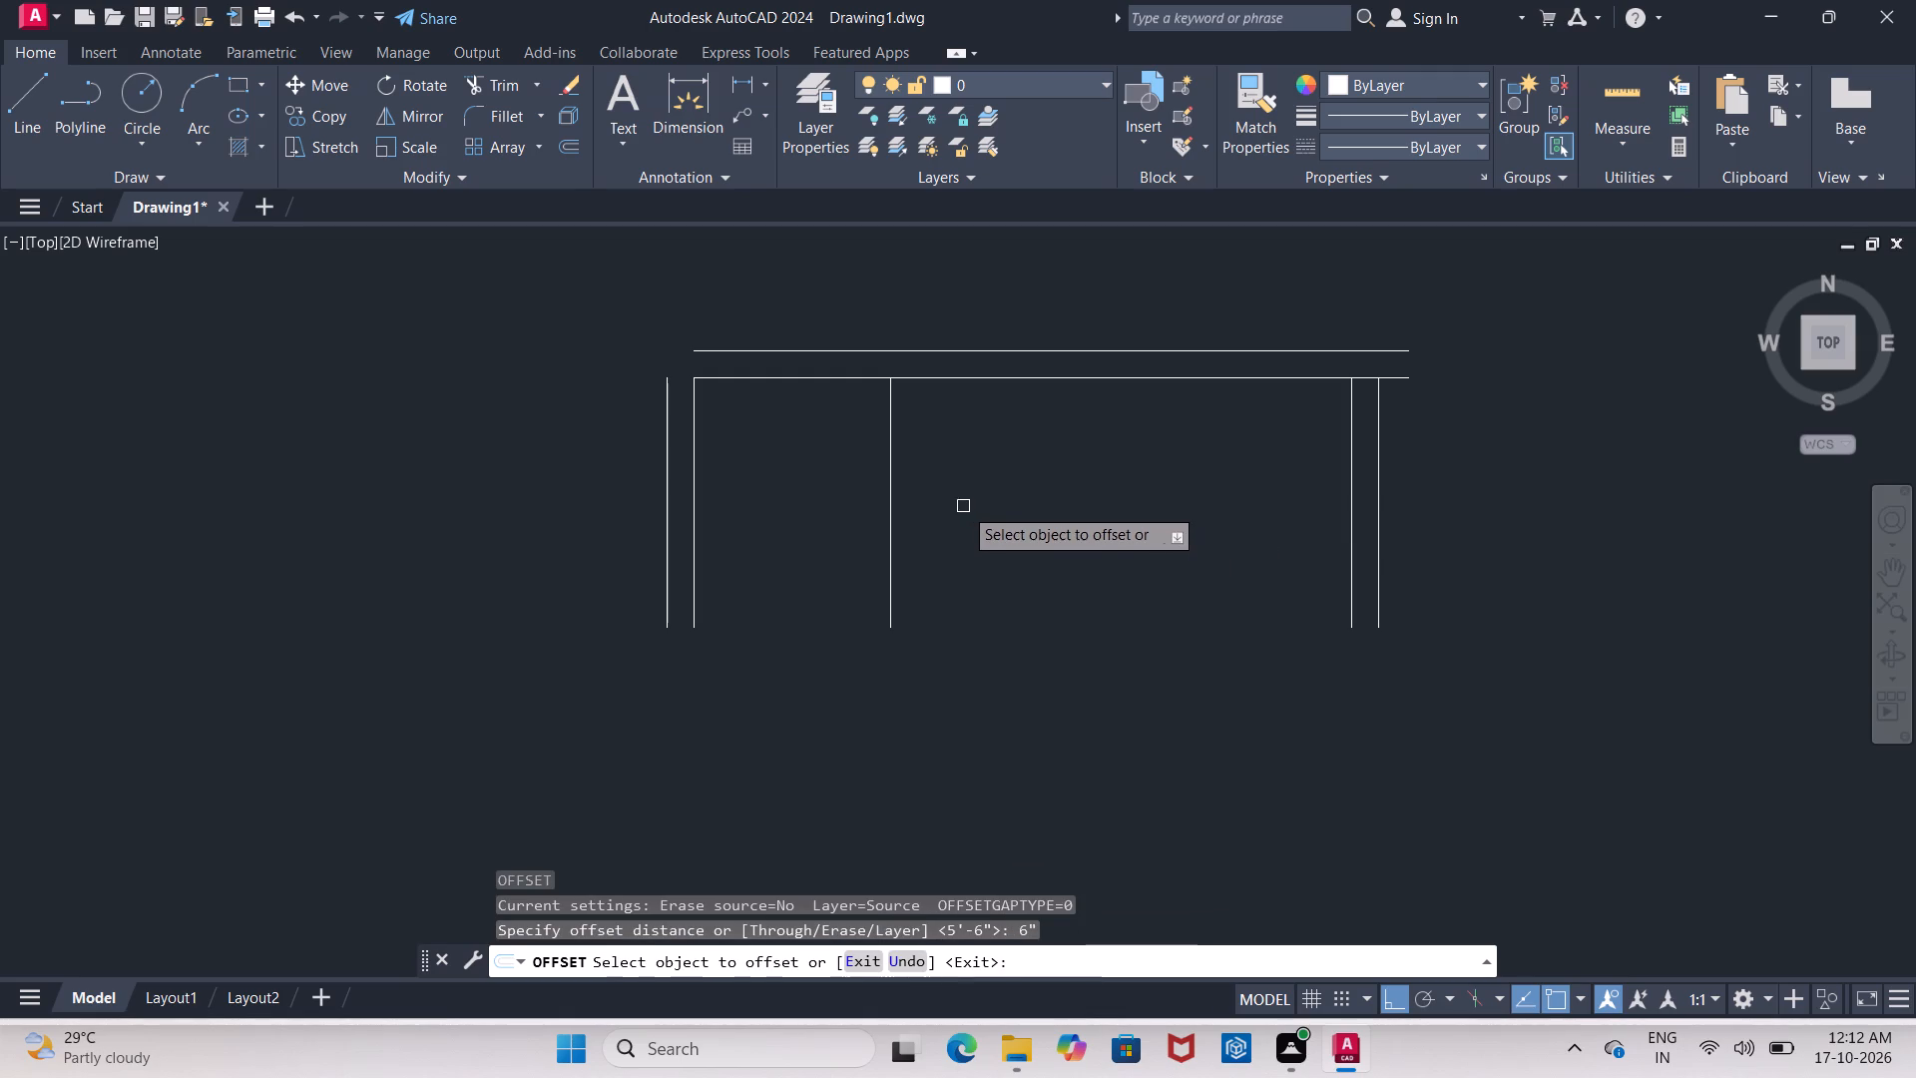
left_click(886, 533)
left_click(934, 548)
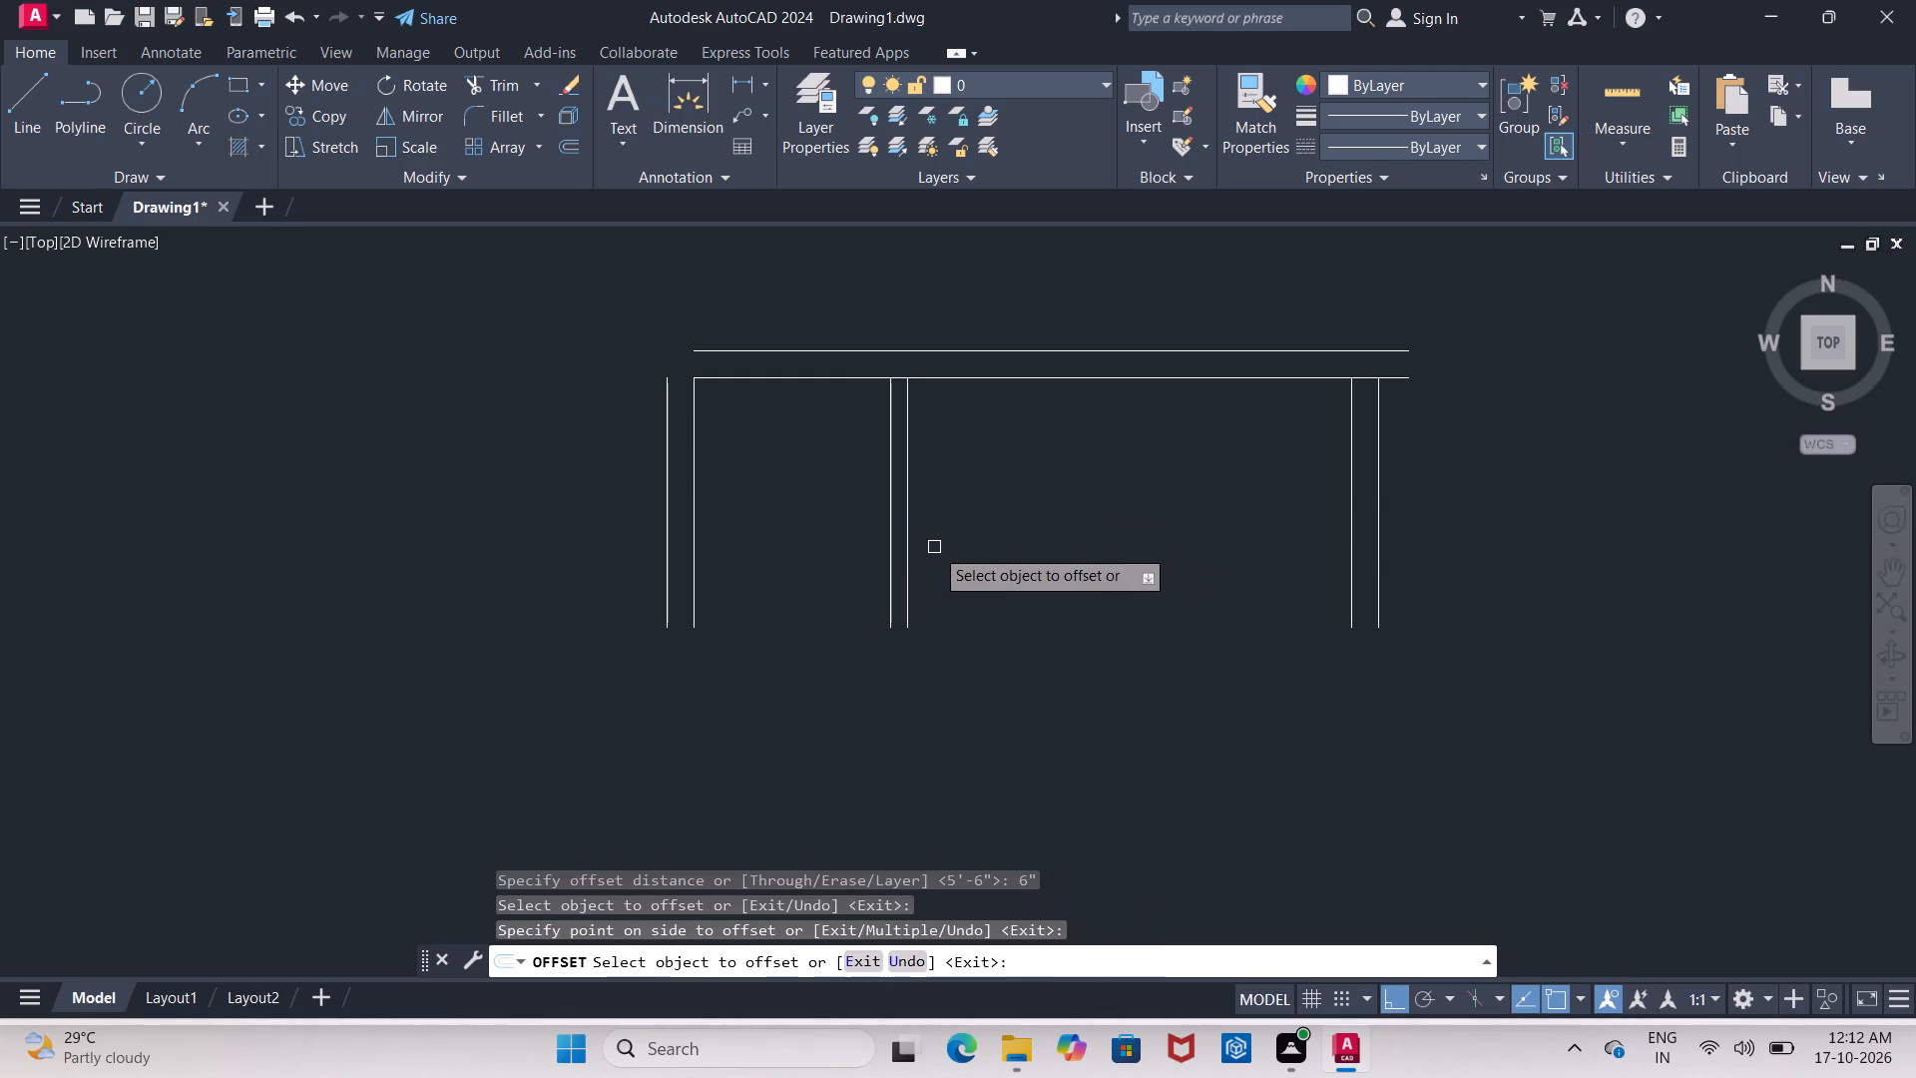
key("Return")
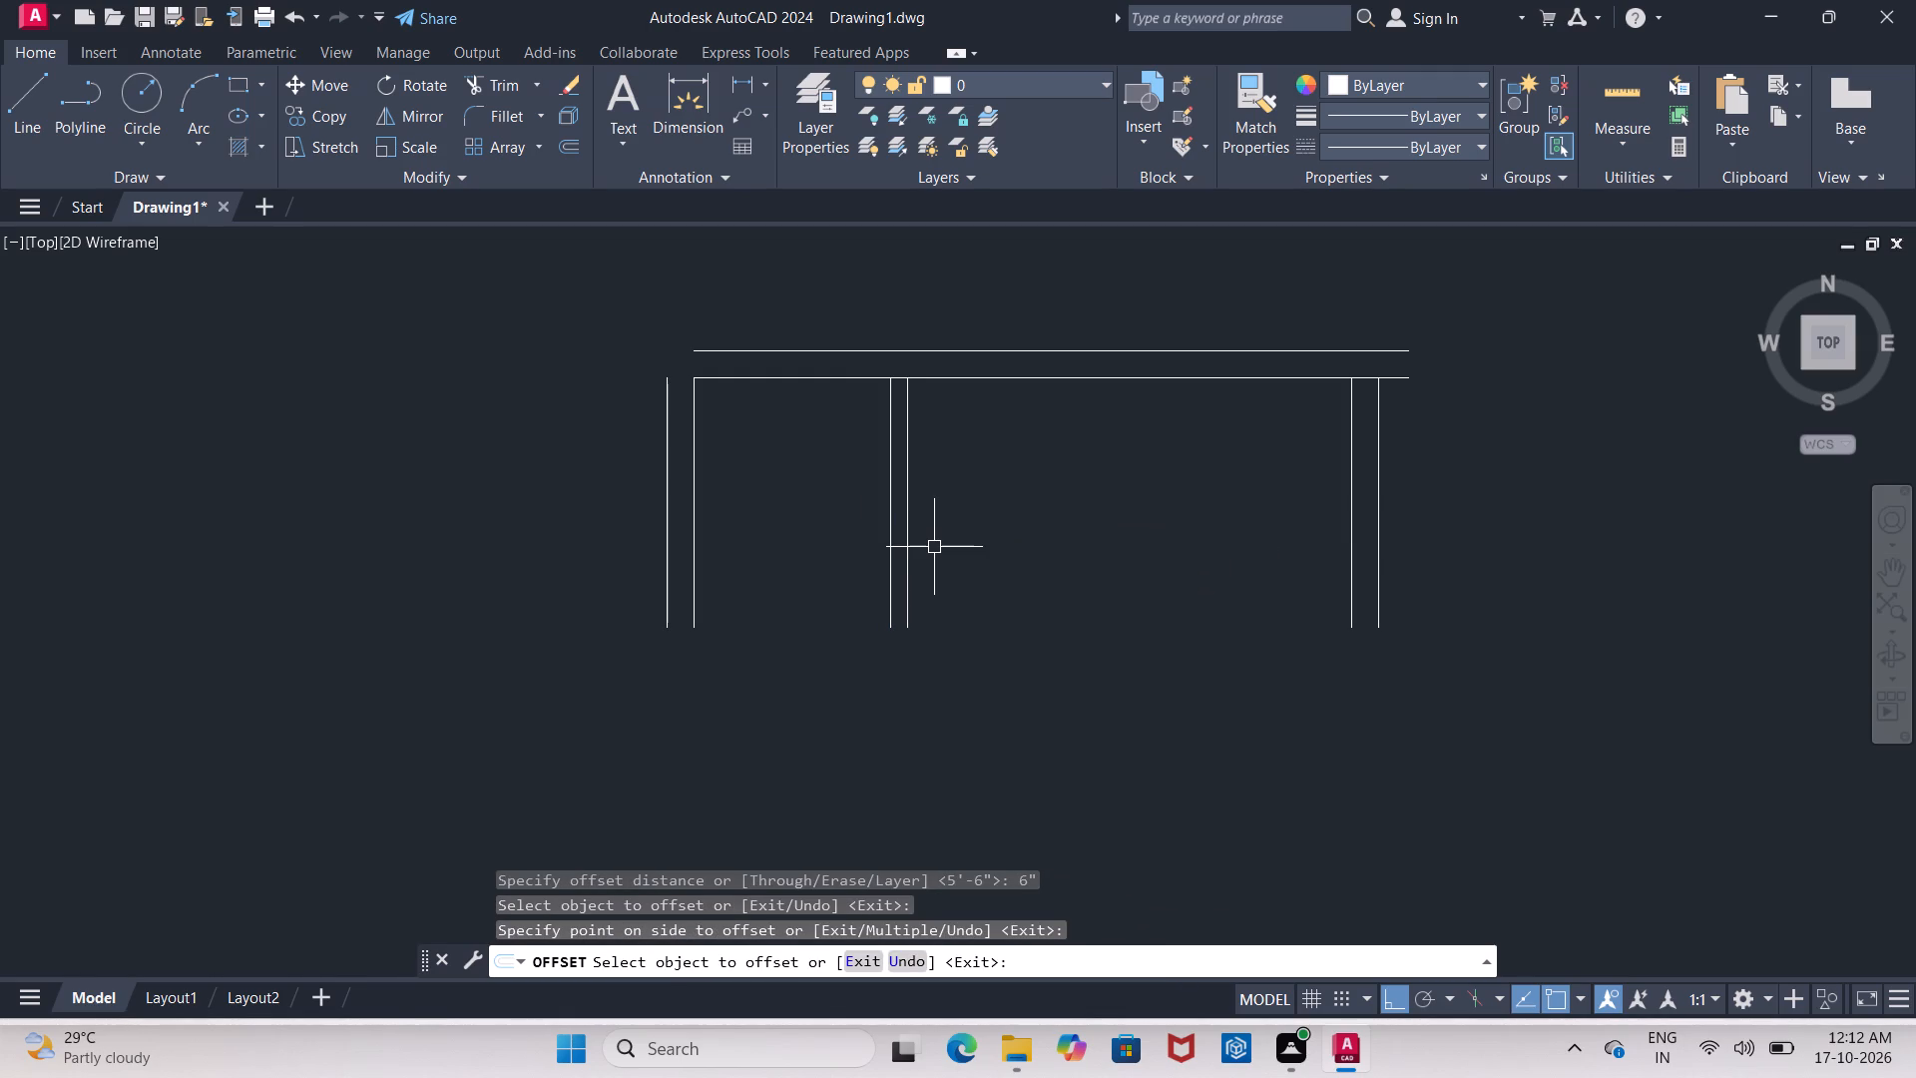
Offset the first partition's right-hand line 3'6" to the right.
key("Return")
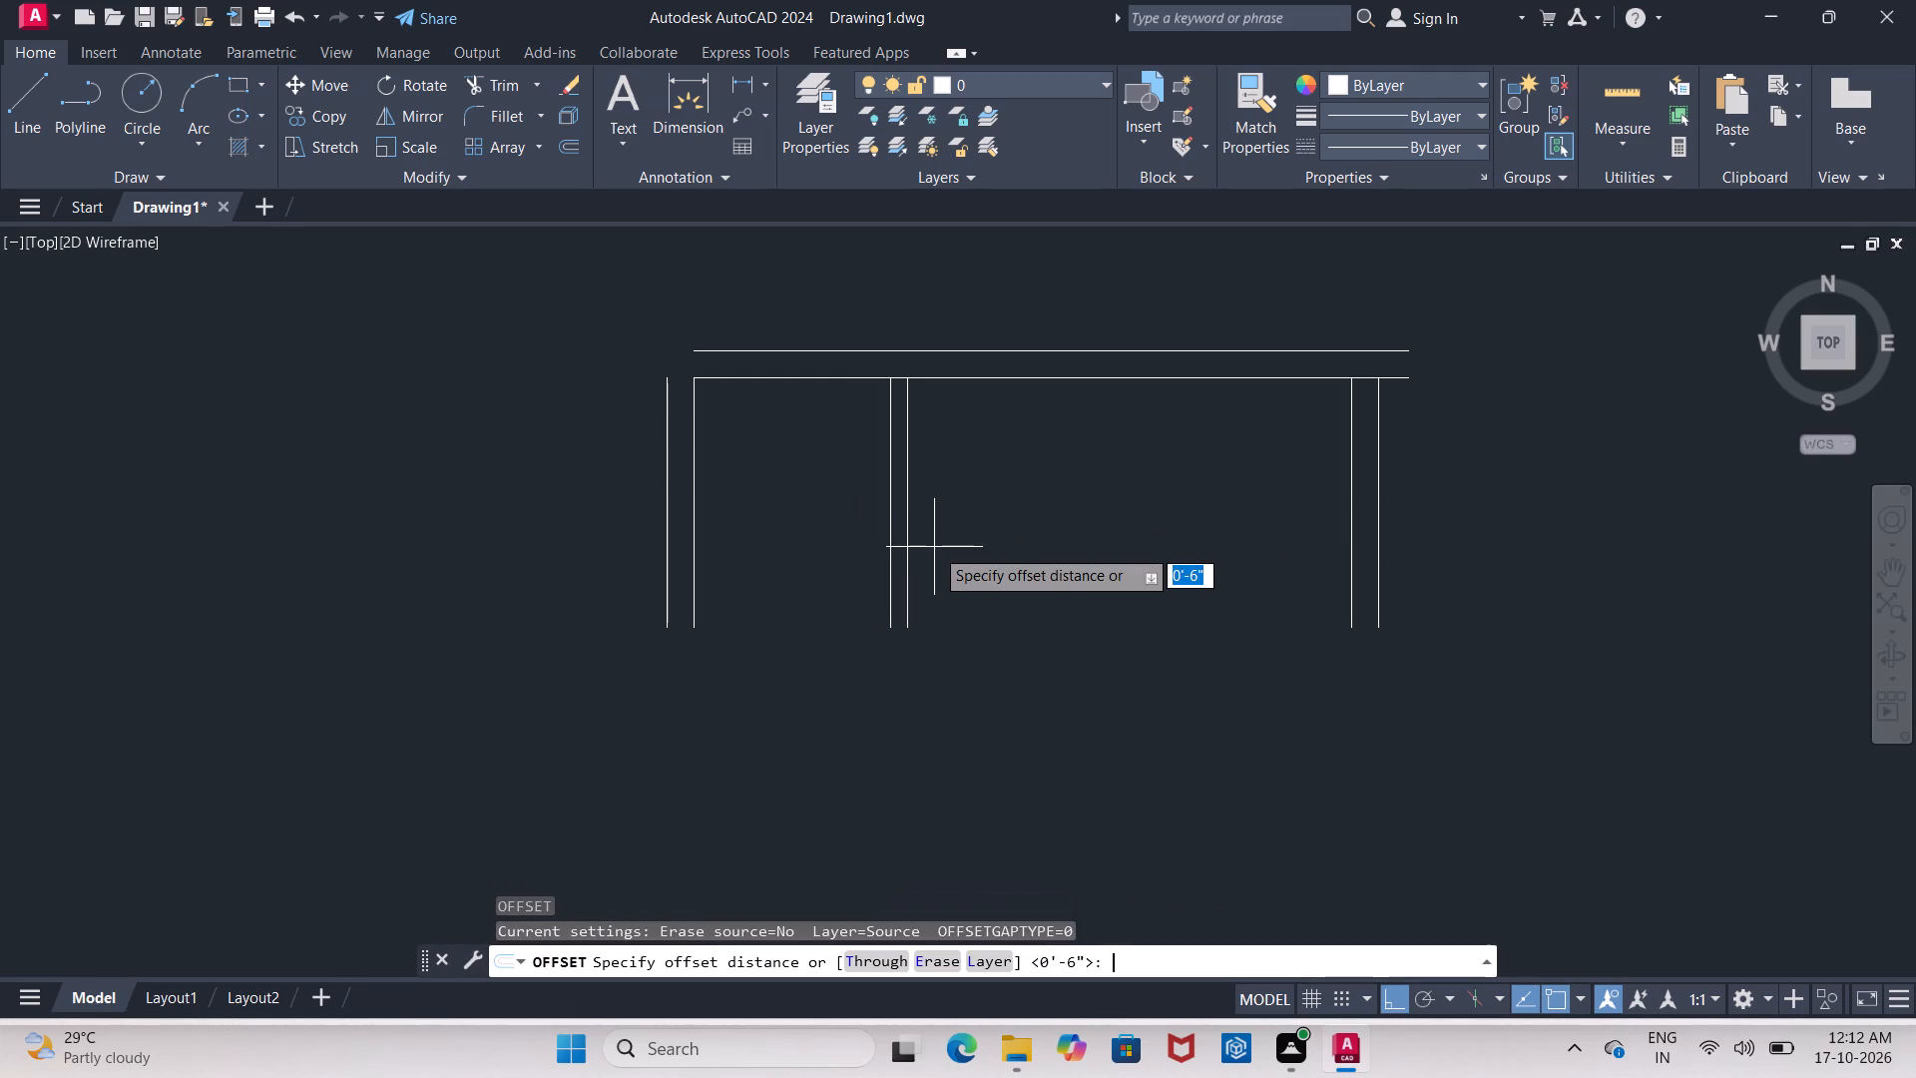
key("3")
key("apostrophe")
type("6\"")
key("Return")
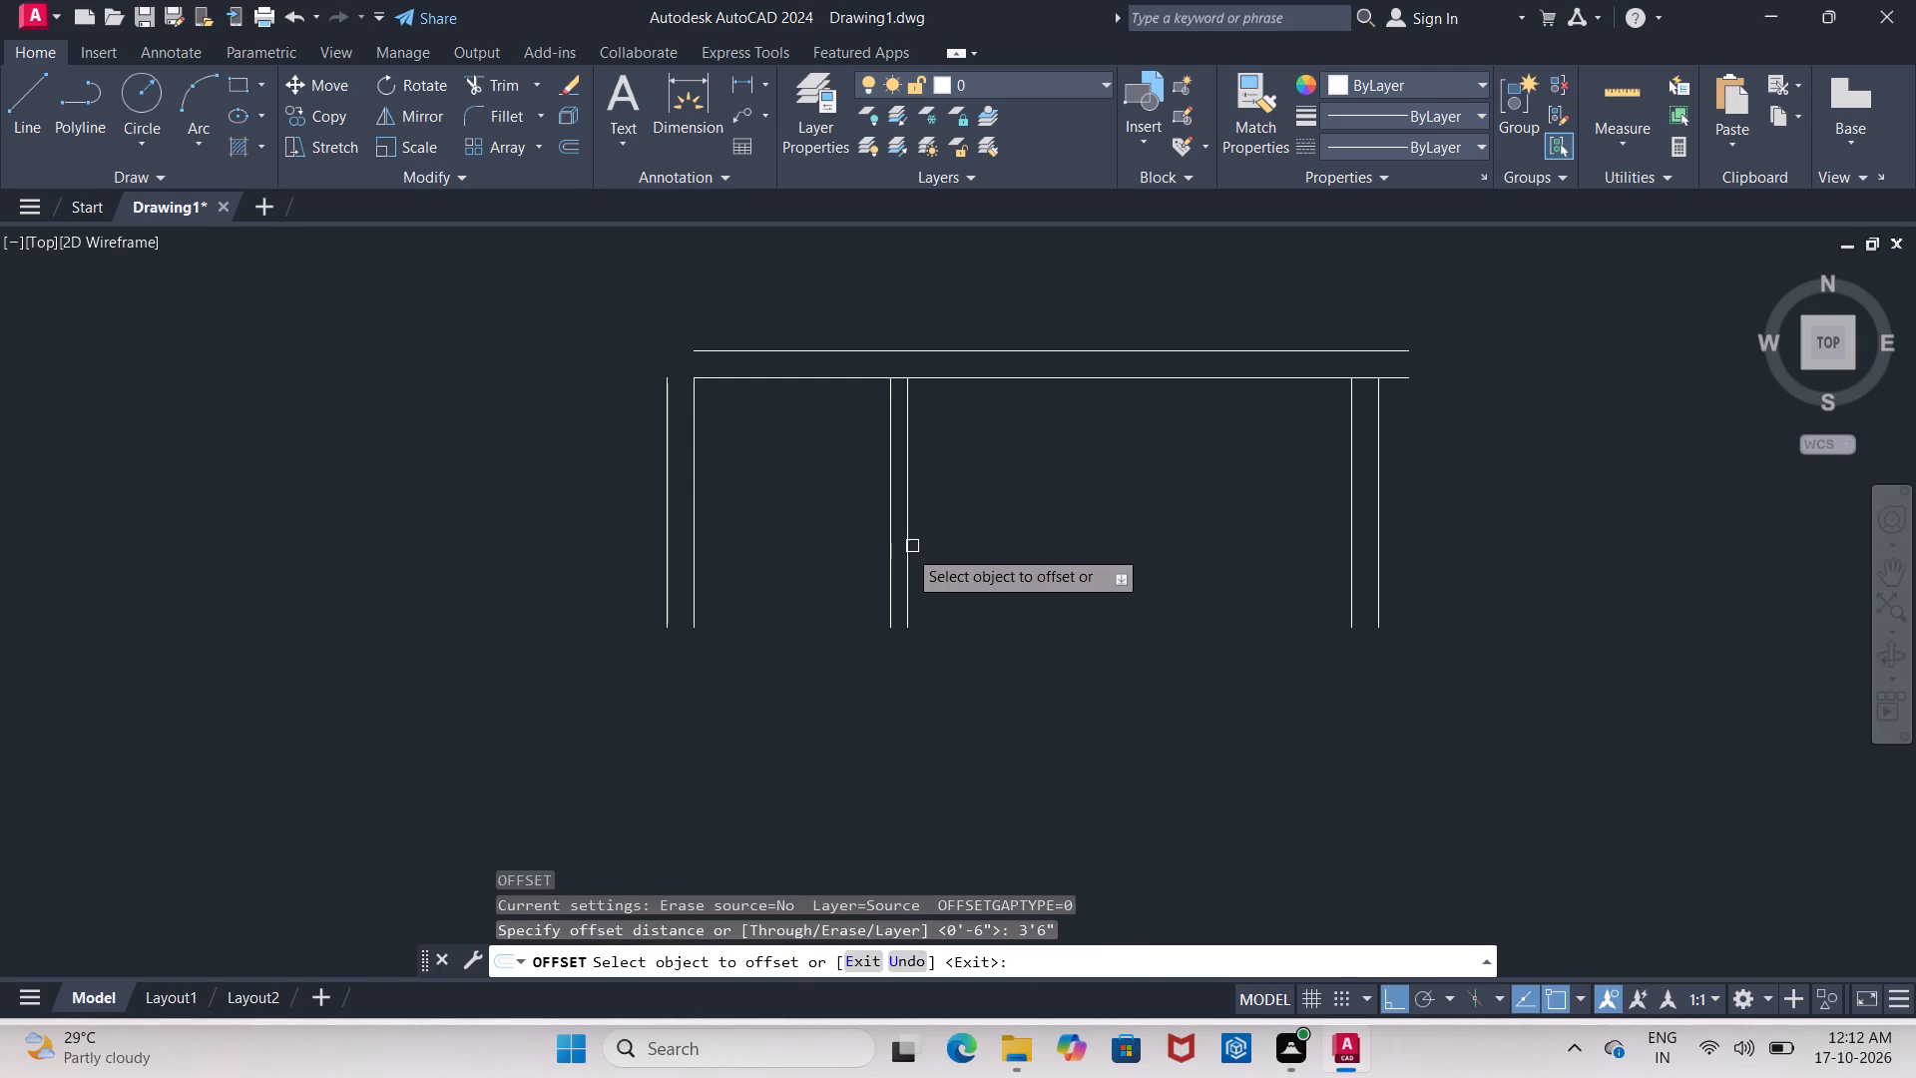
left_click_drag(903, 549, 915, 553)
left_click(1182, 604)
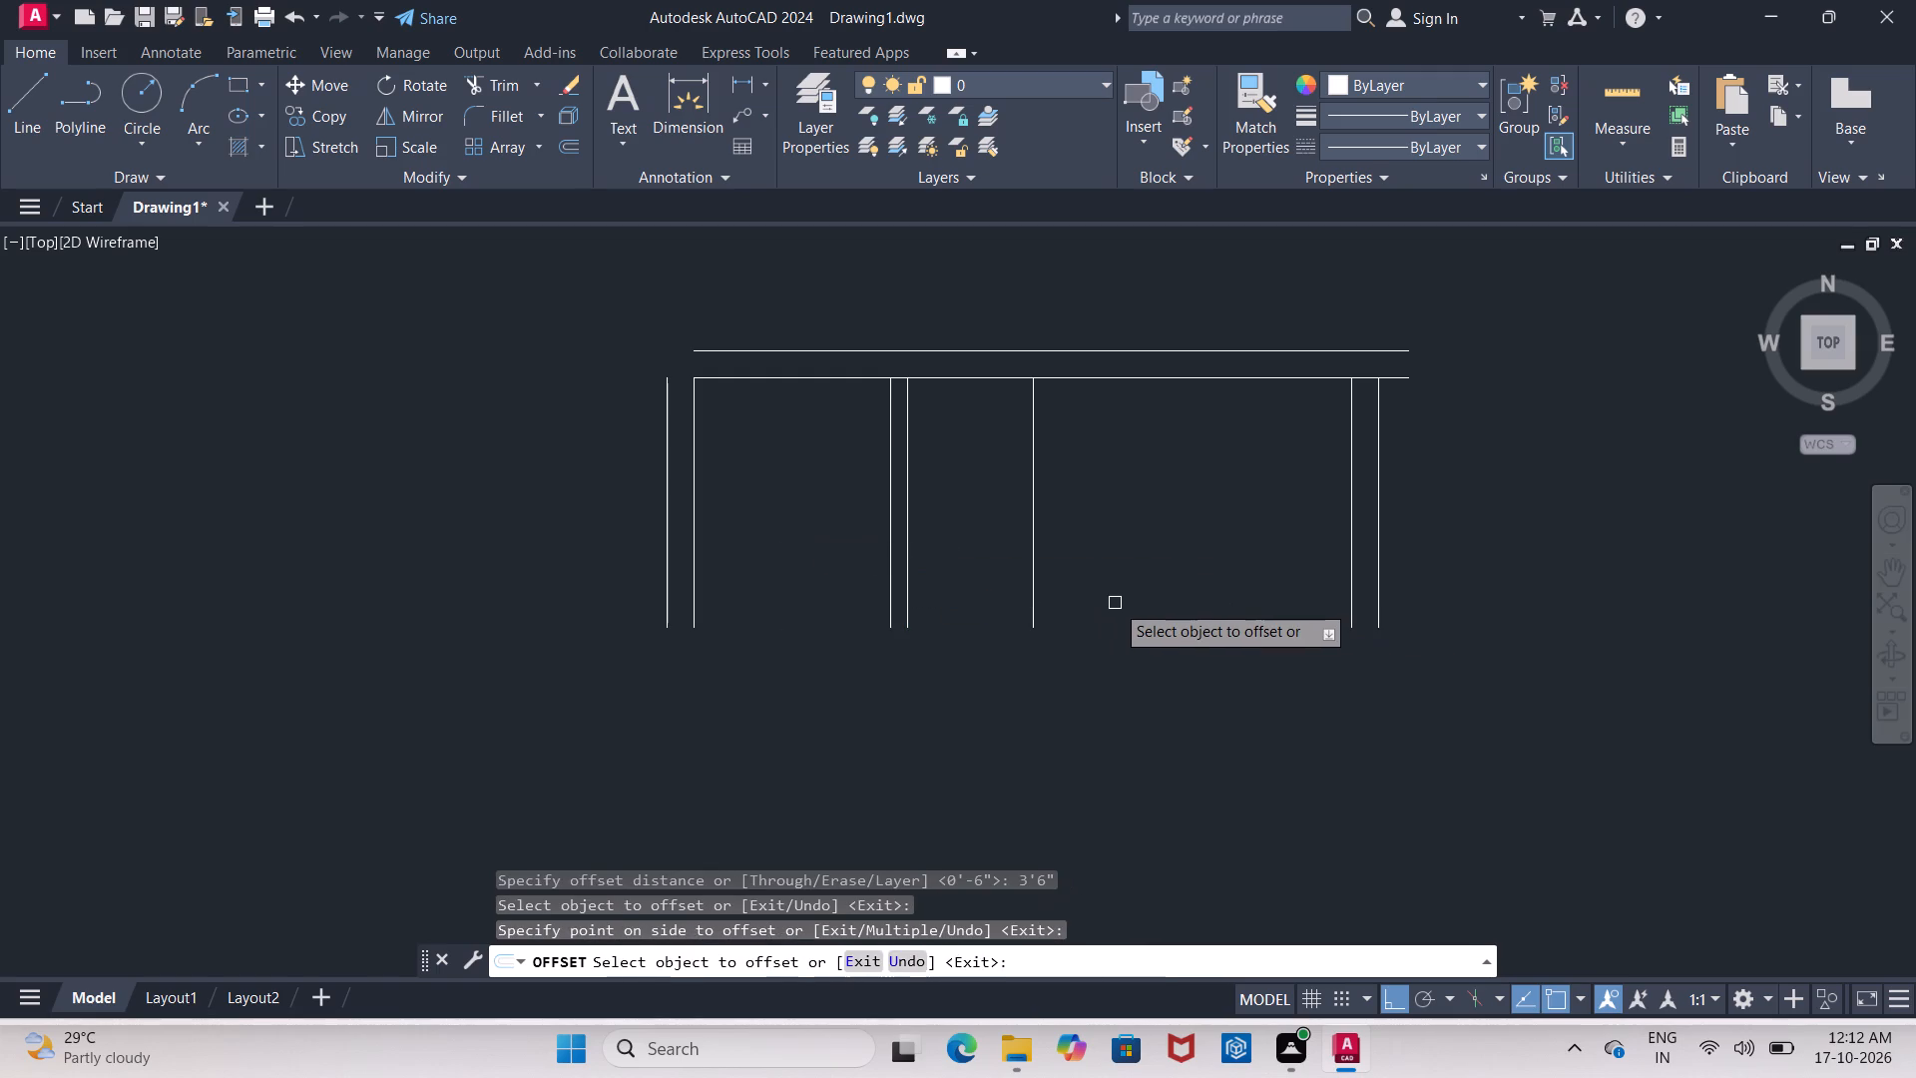
key("Return")
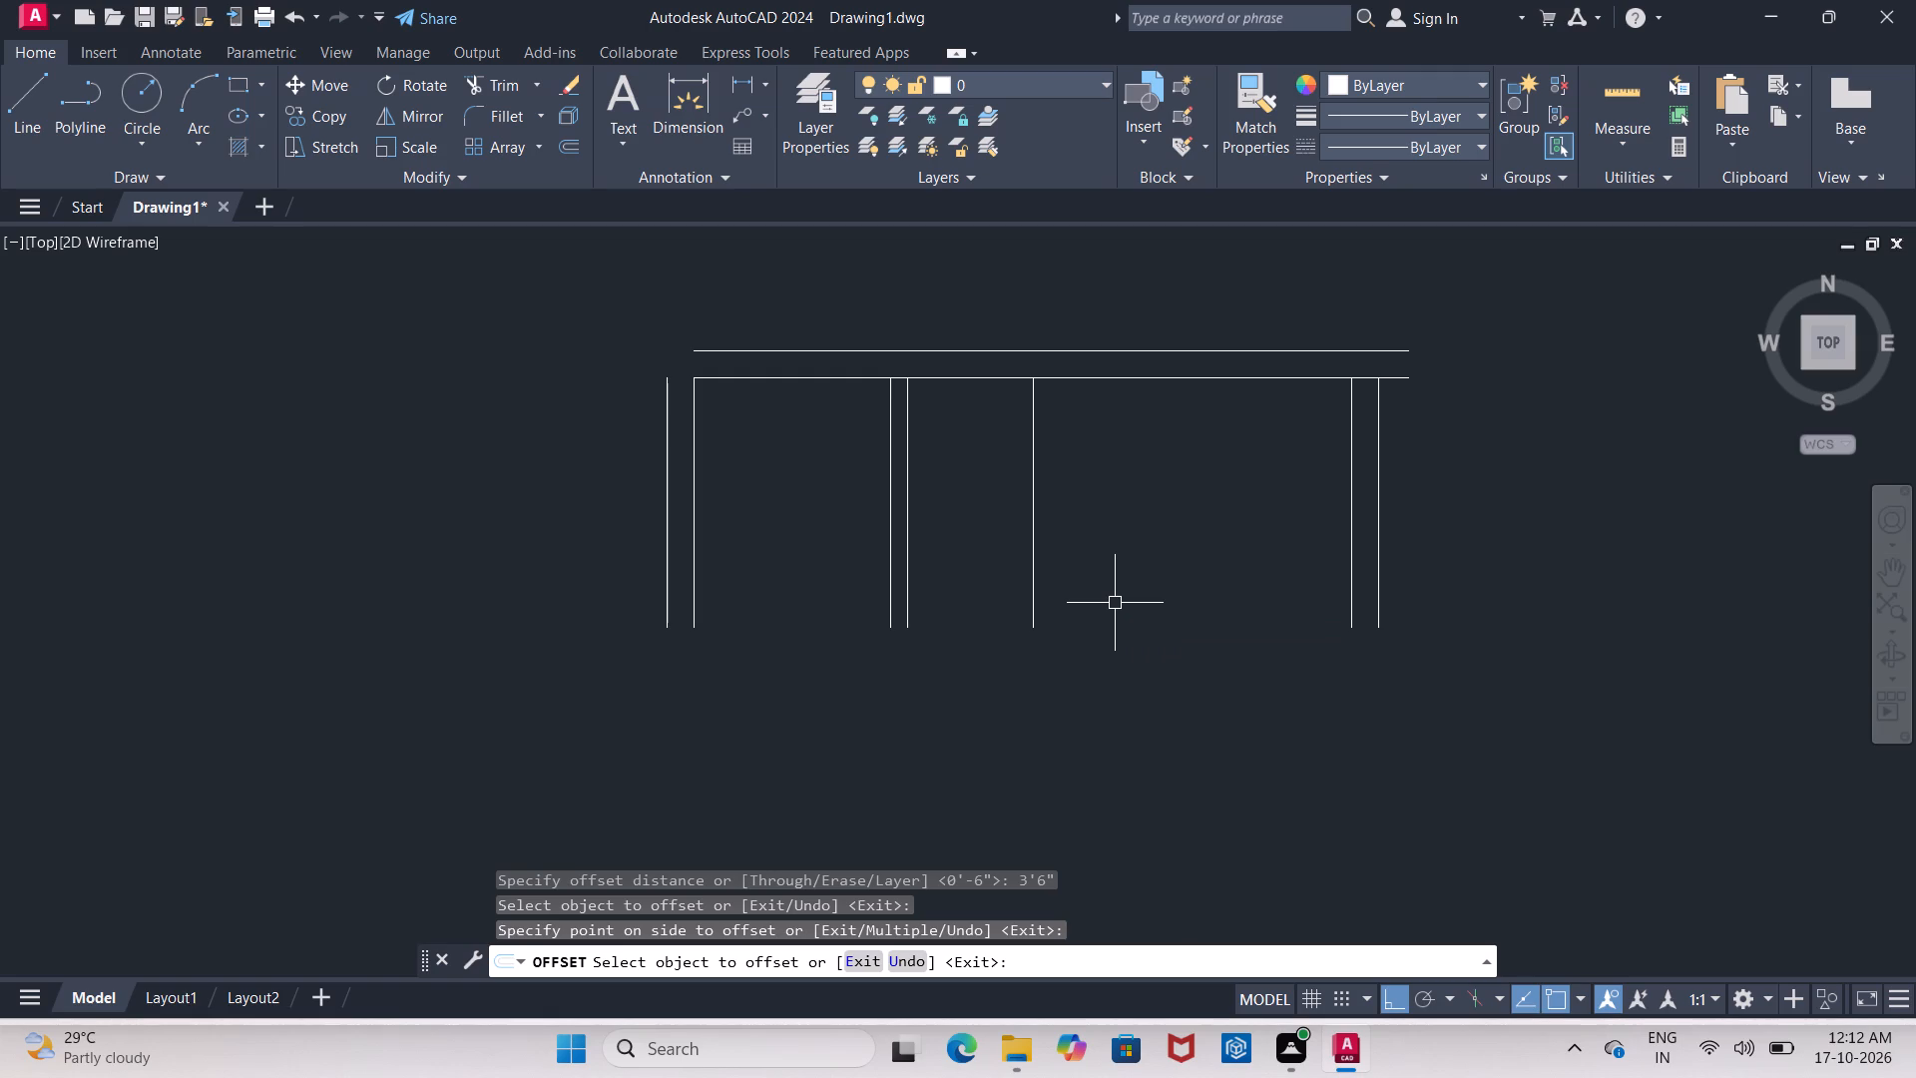
Offset the newest vertical line 6" to its right to form the second partition wall.
key("Return")
key("6")
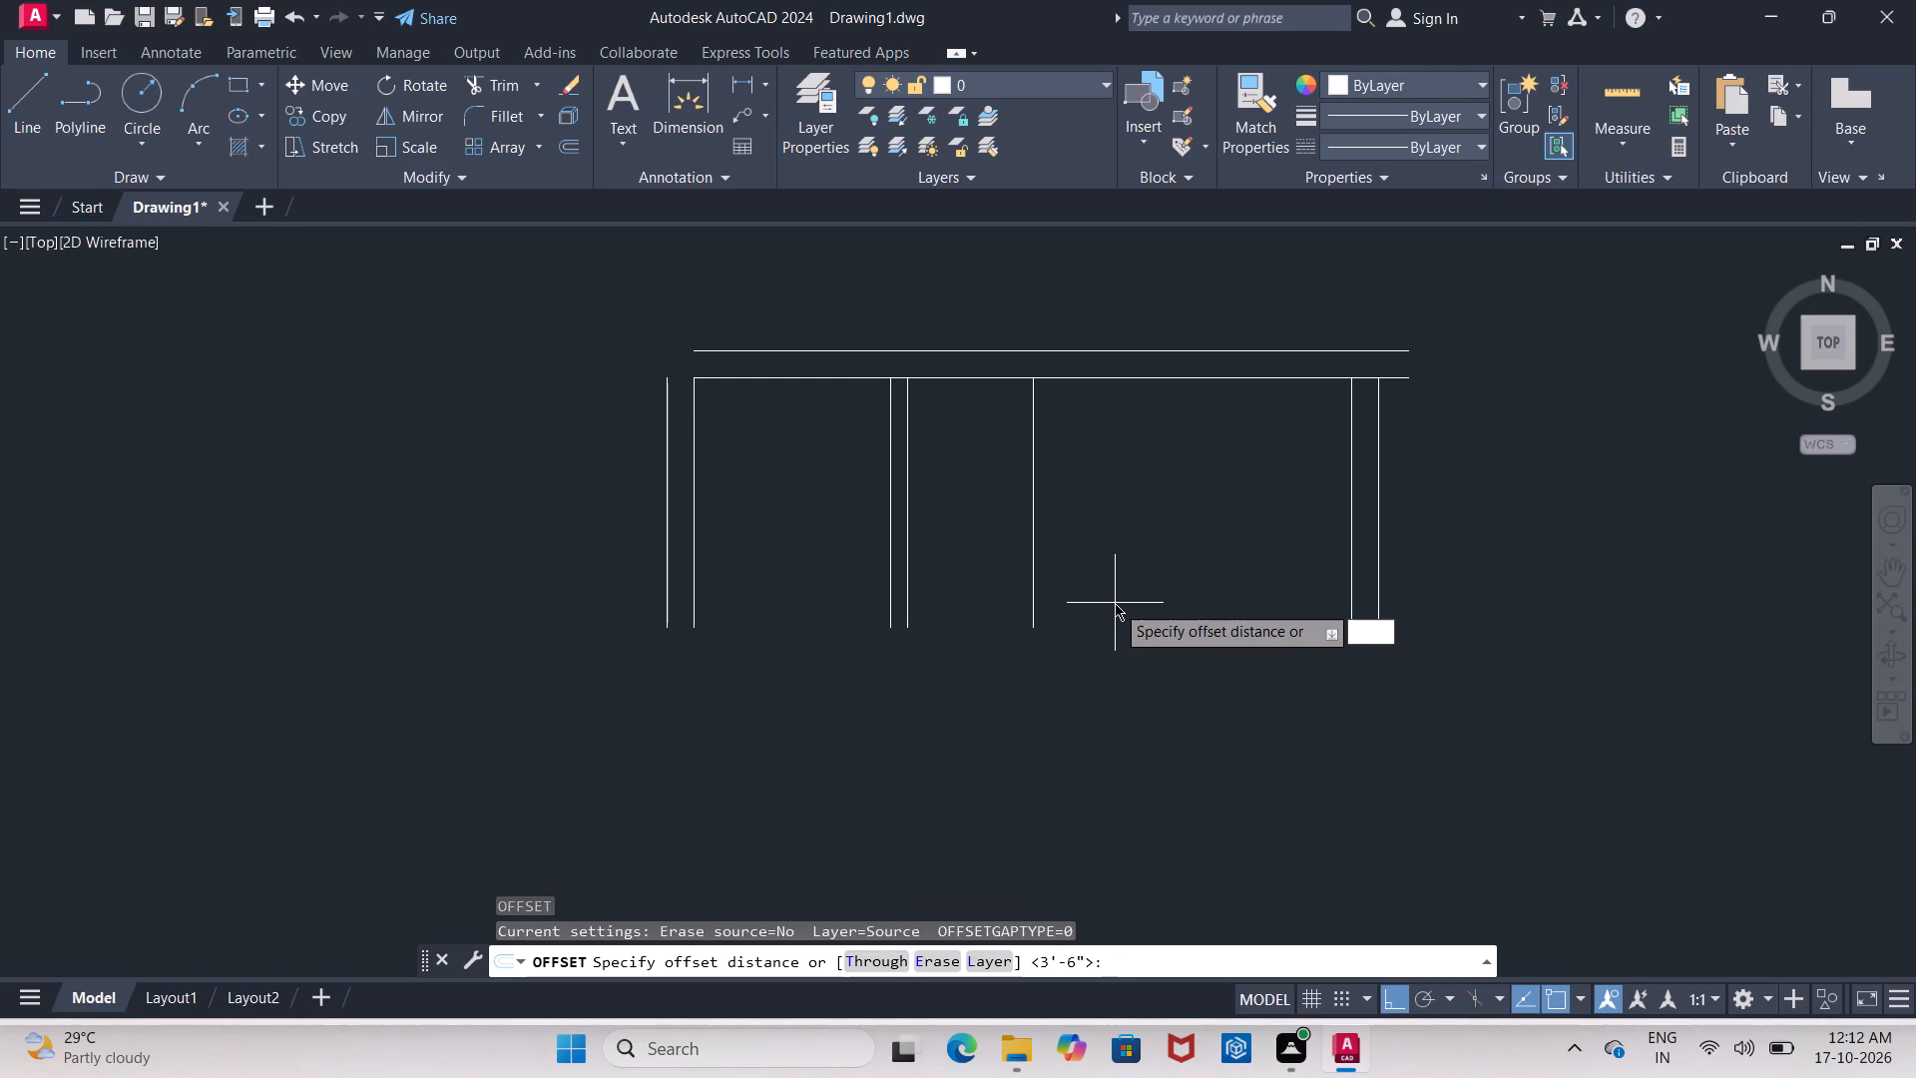
key("shift+quotedbl")
key("Return")
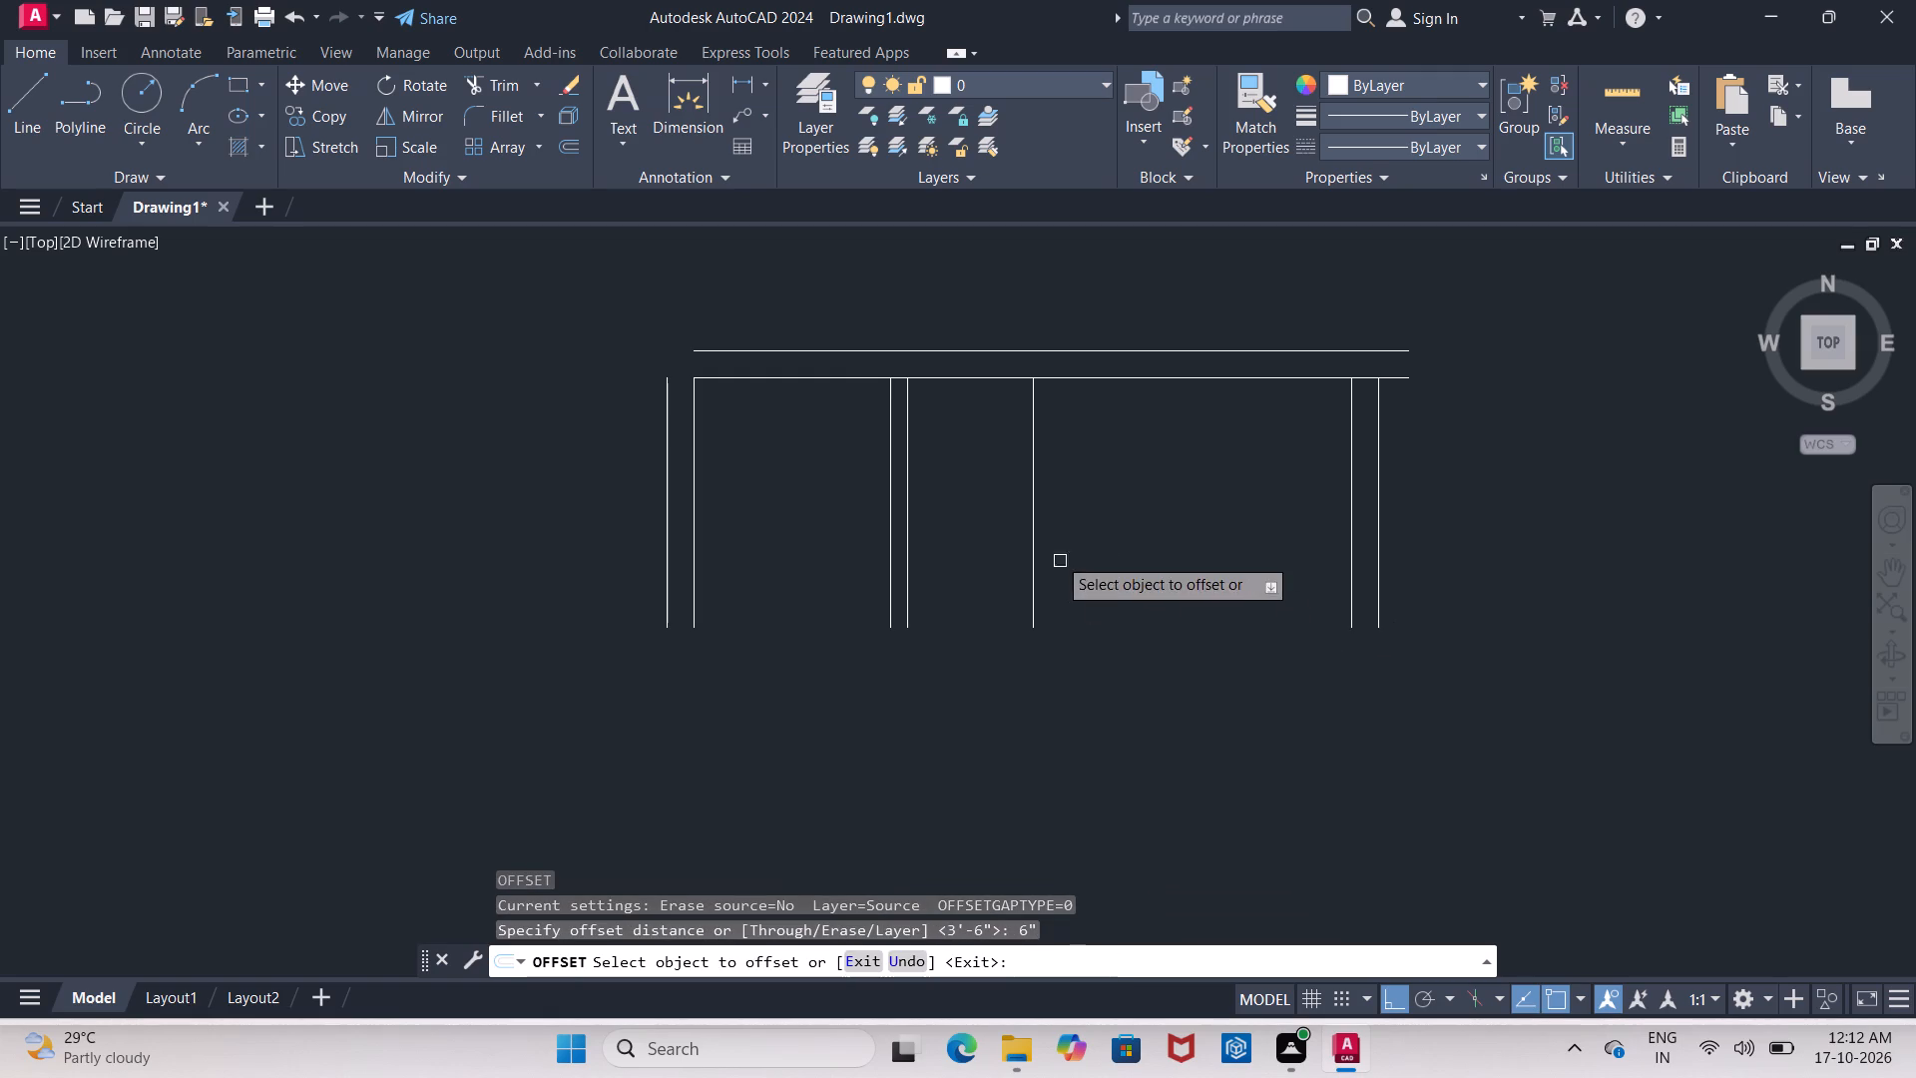
left_click(1035, 509)
left_click(1192, 531)
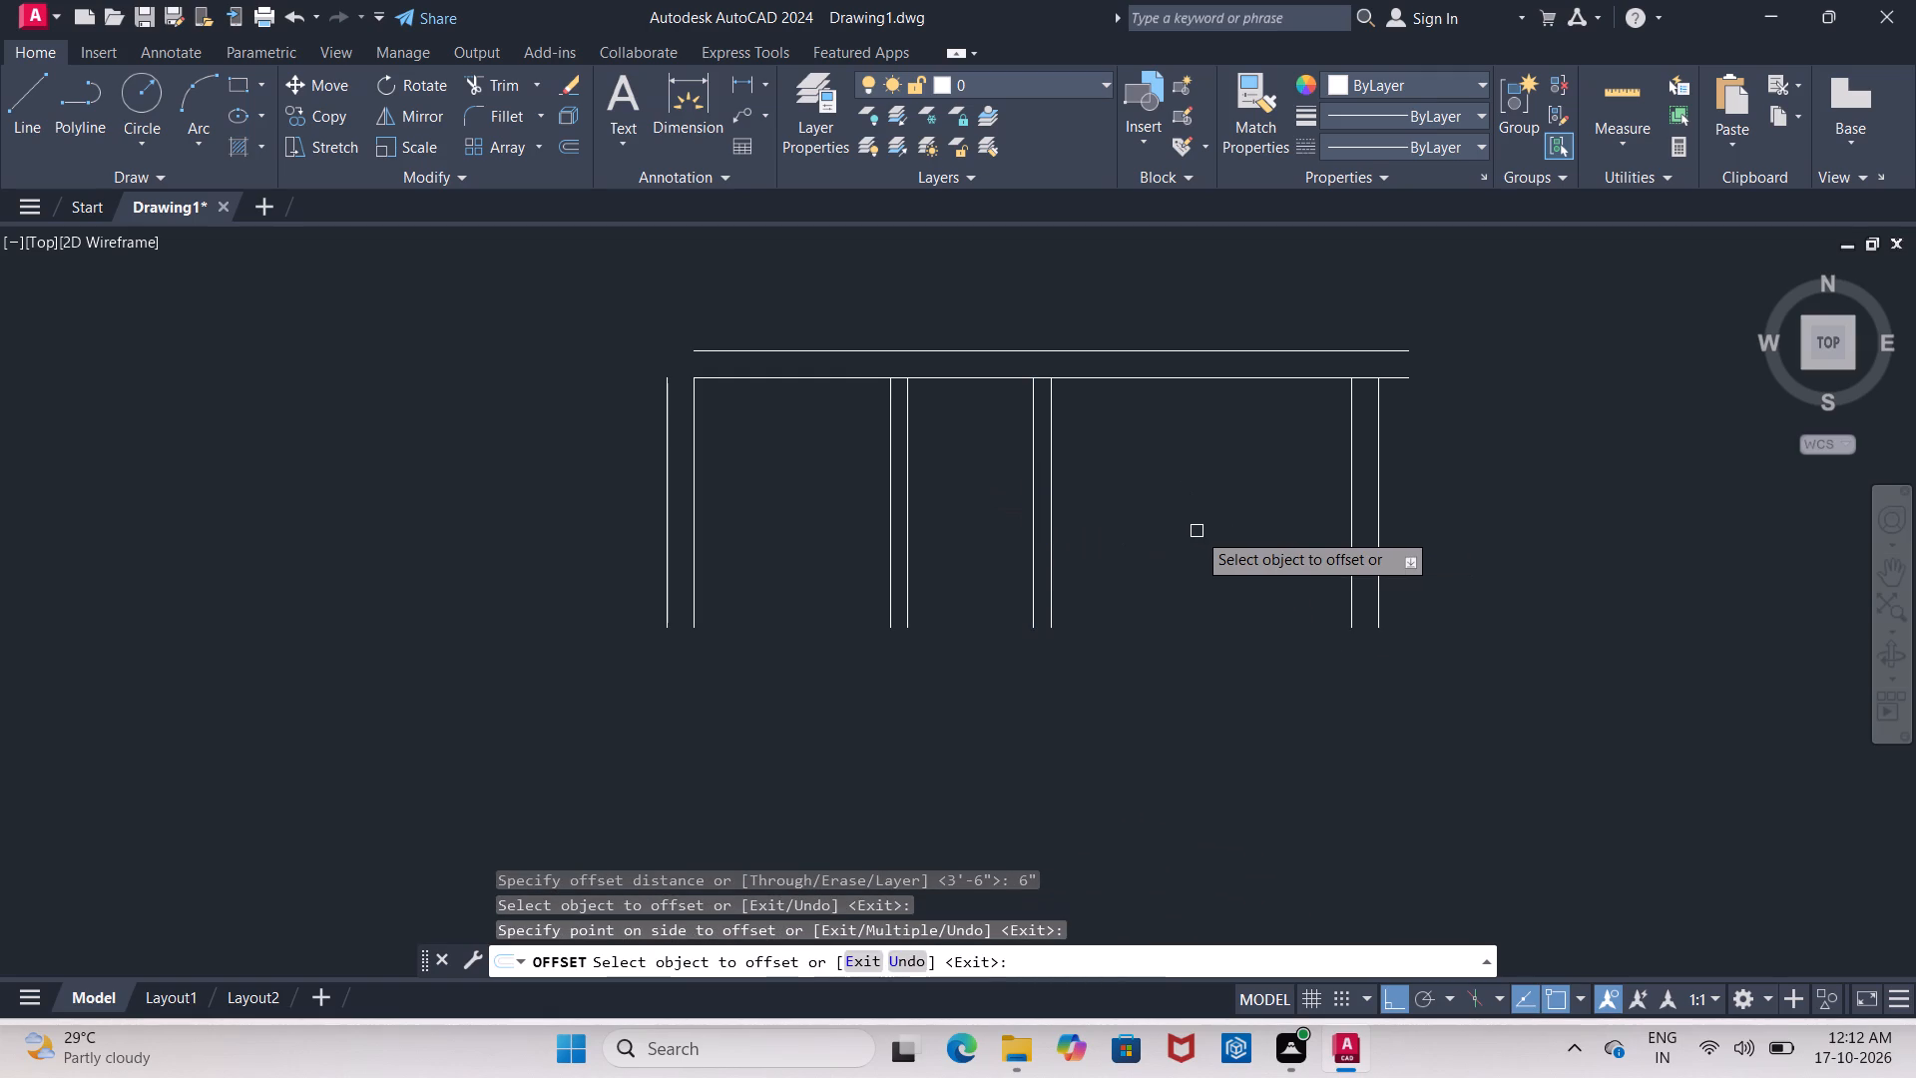
key("Return")
Offset the second partition's right-hand line 8'9" to the right, toward the right side wall.
key("Return")
type("8'")
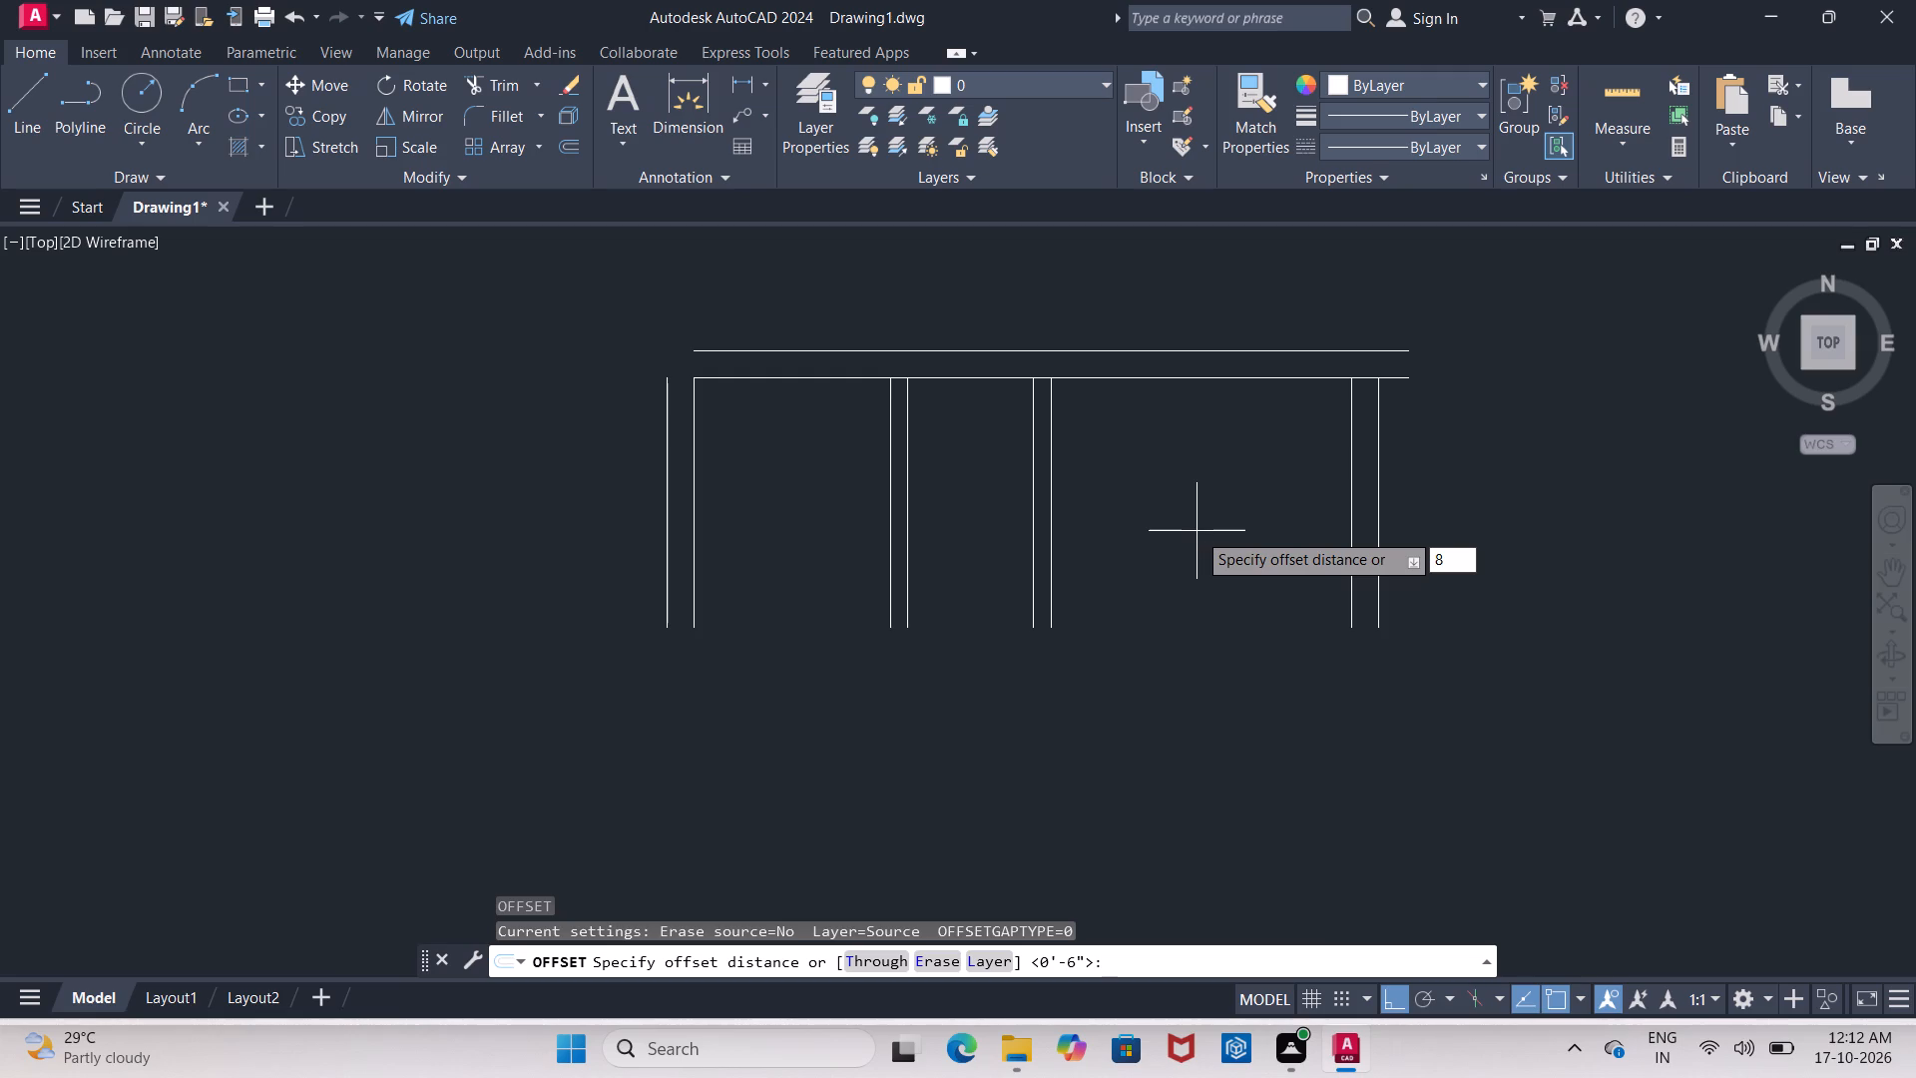
key("9")
key("shift+quotedbl")
key("Return")
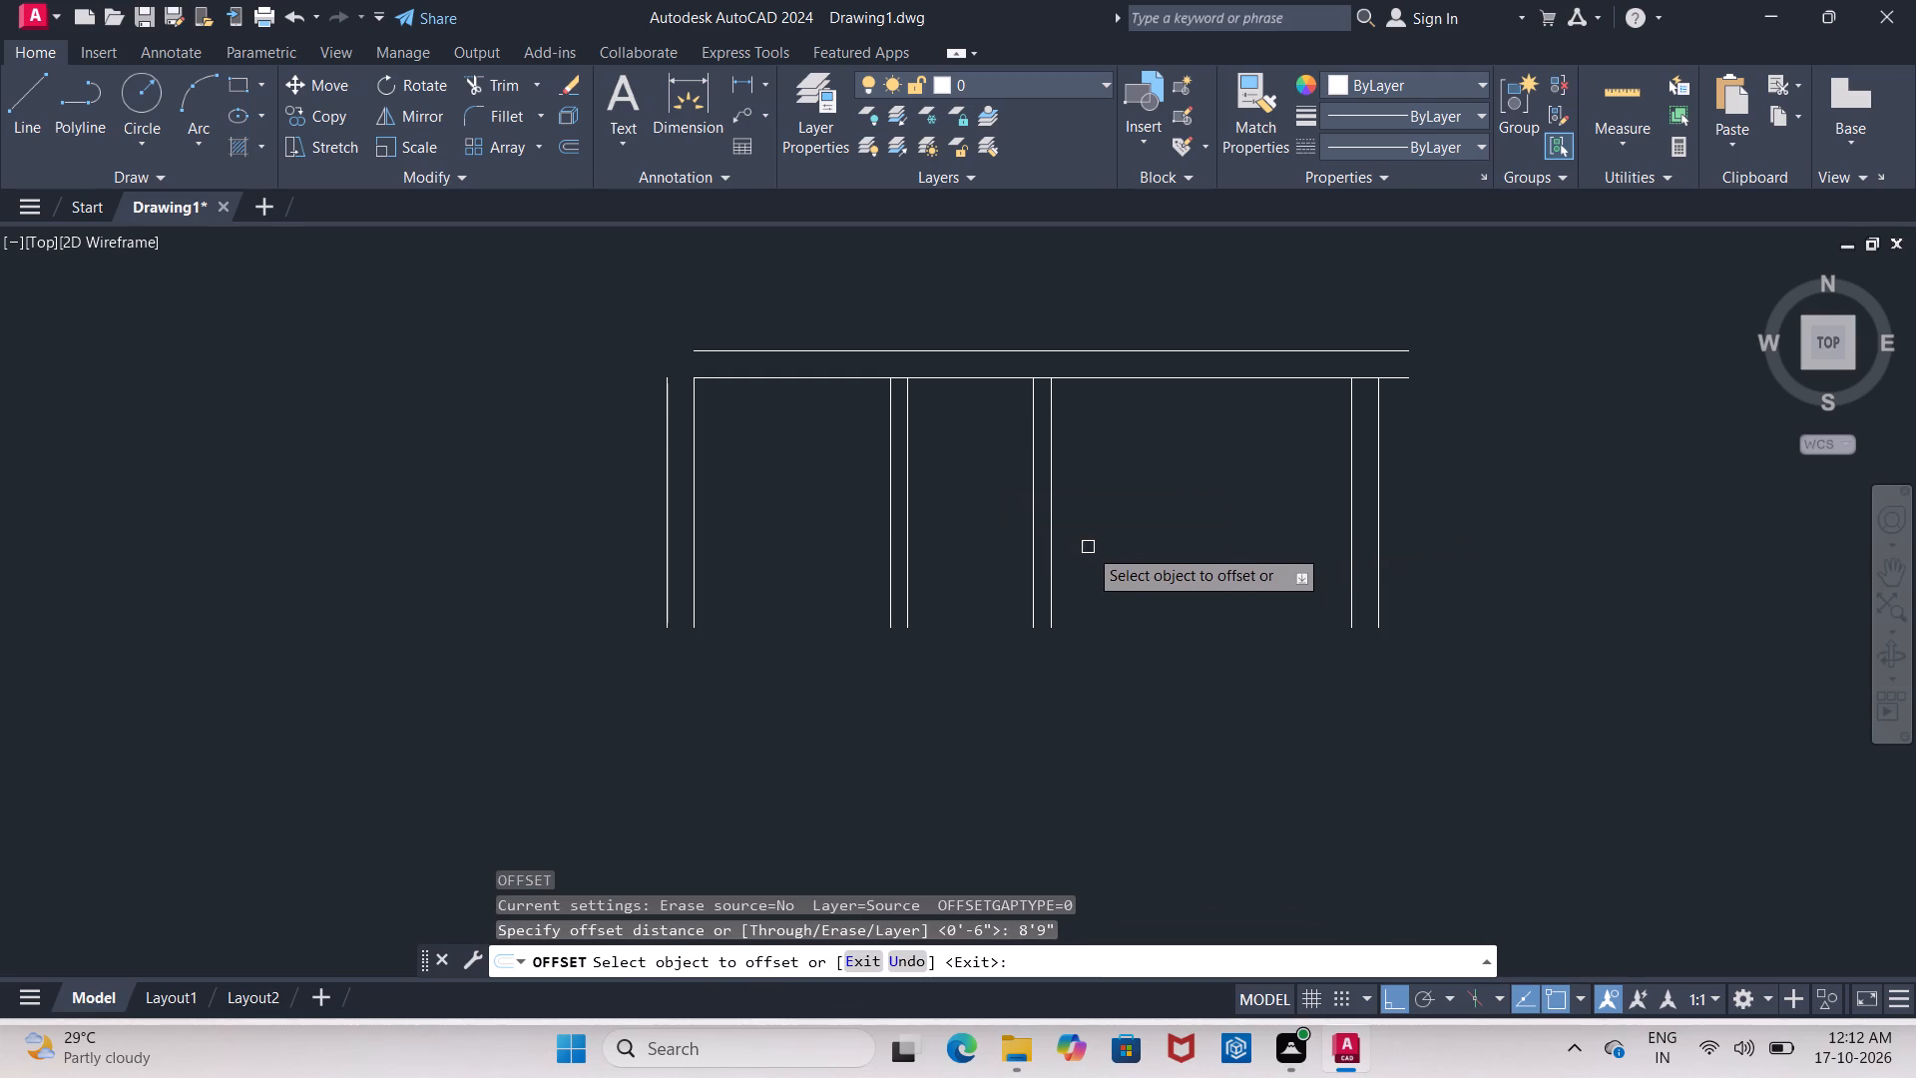
left_click(1056, 524)
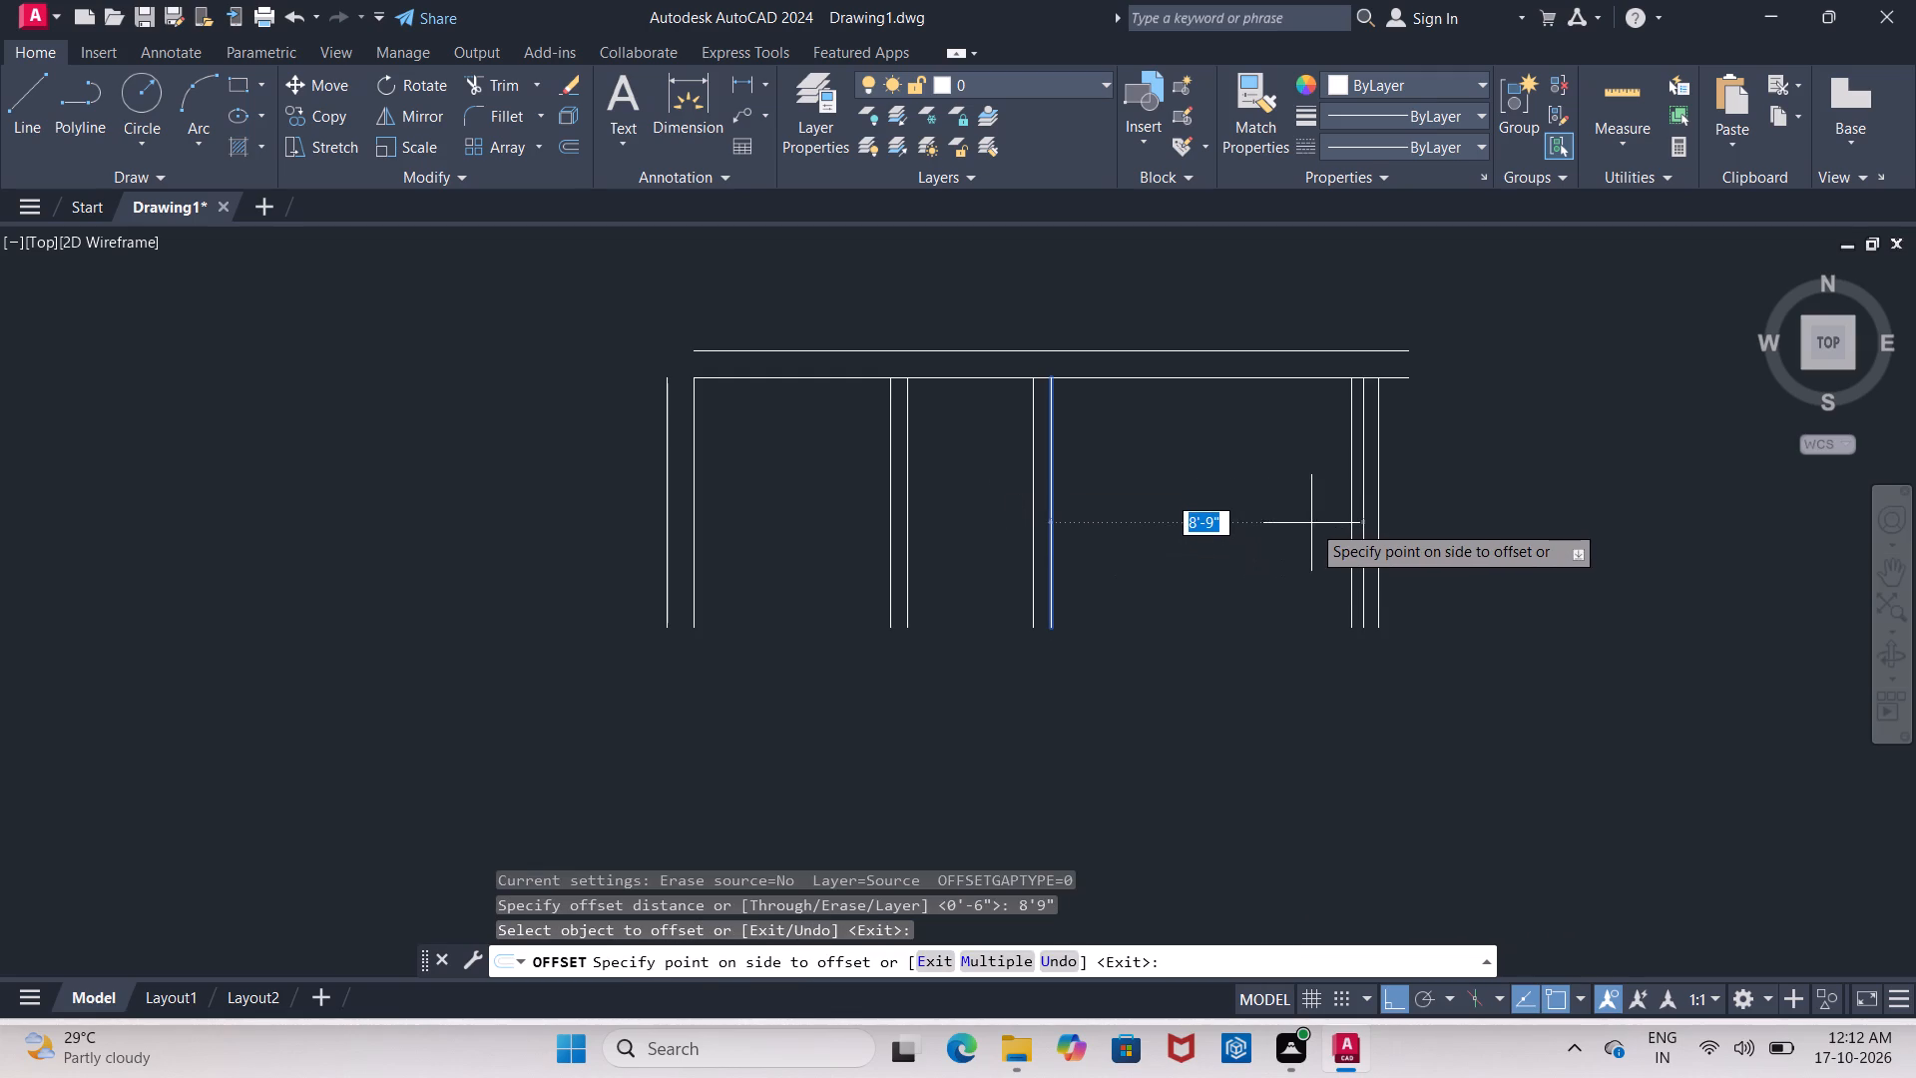
scroll(1456, 538, "up", 2)
left_click(1456, 538)
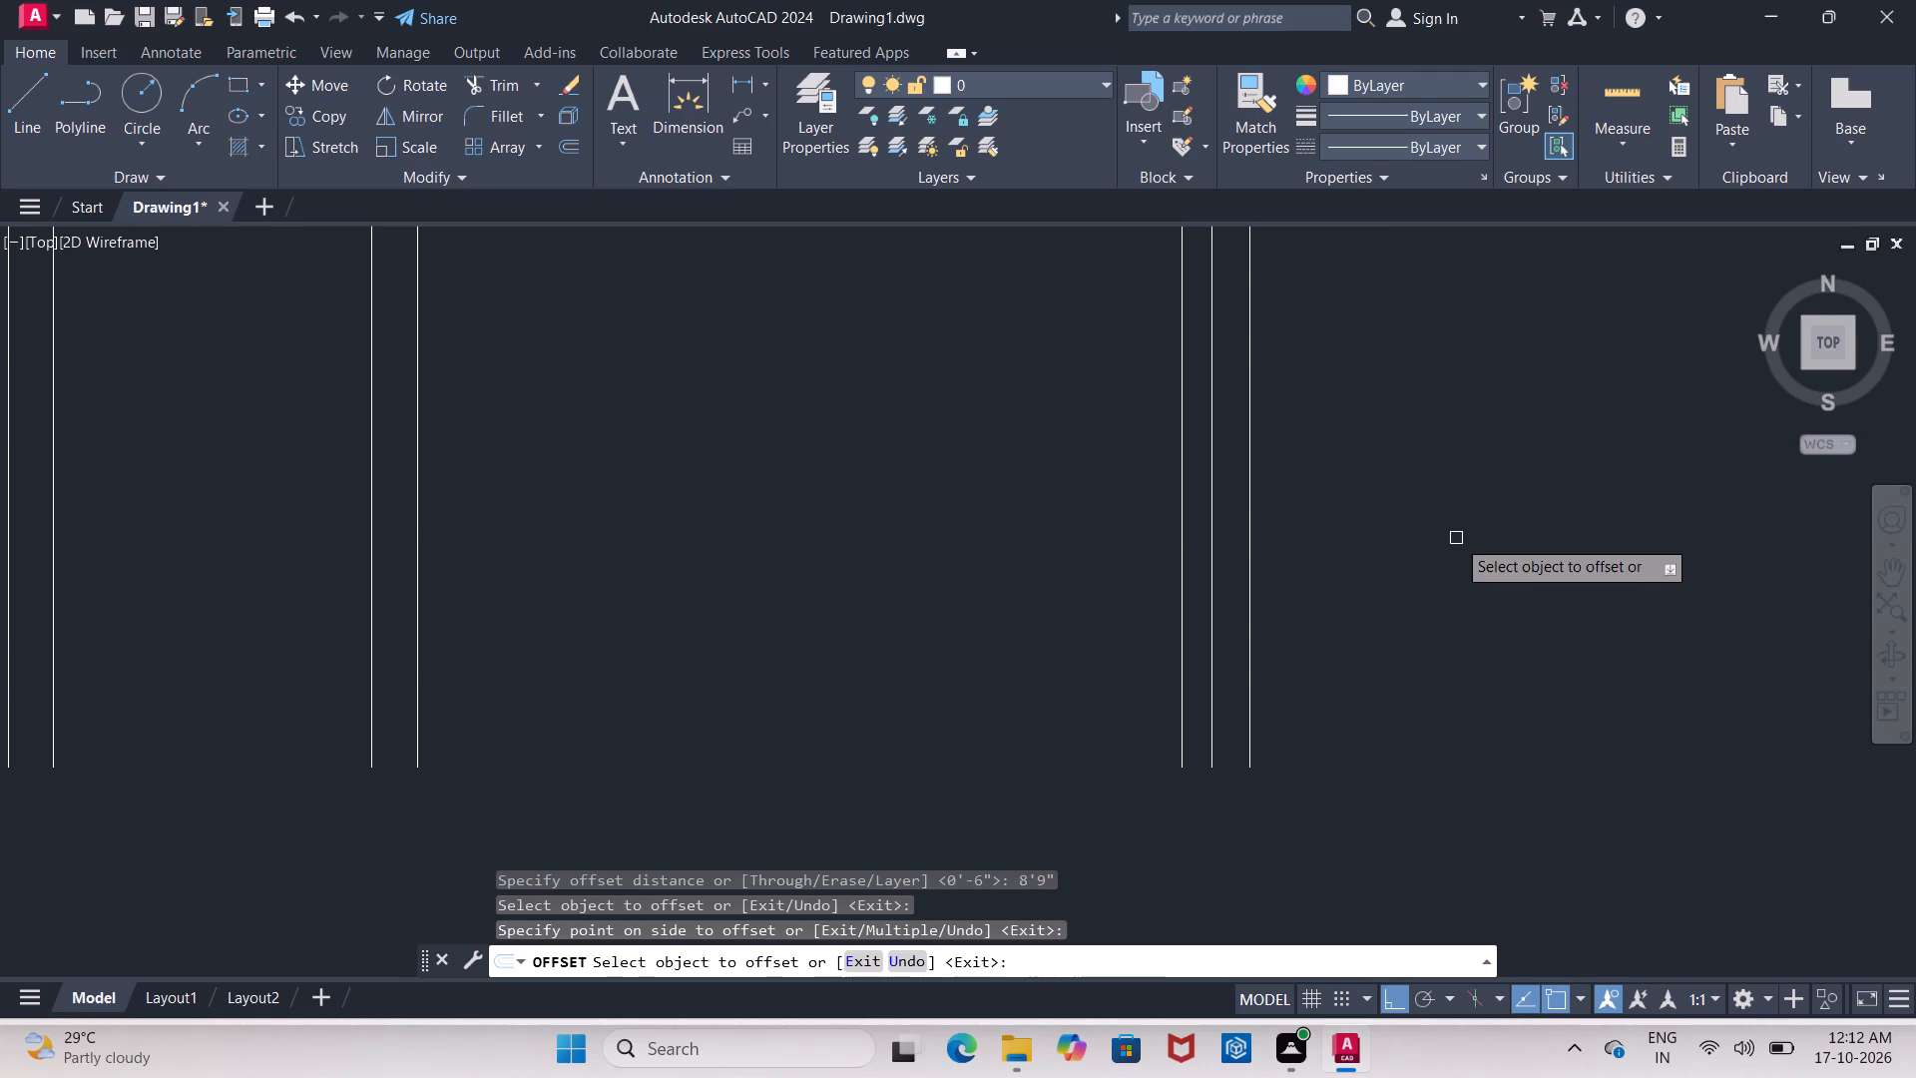
scroll(1362, 578, "down", 2)
scroll(1362, 578, "up", 1)
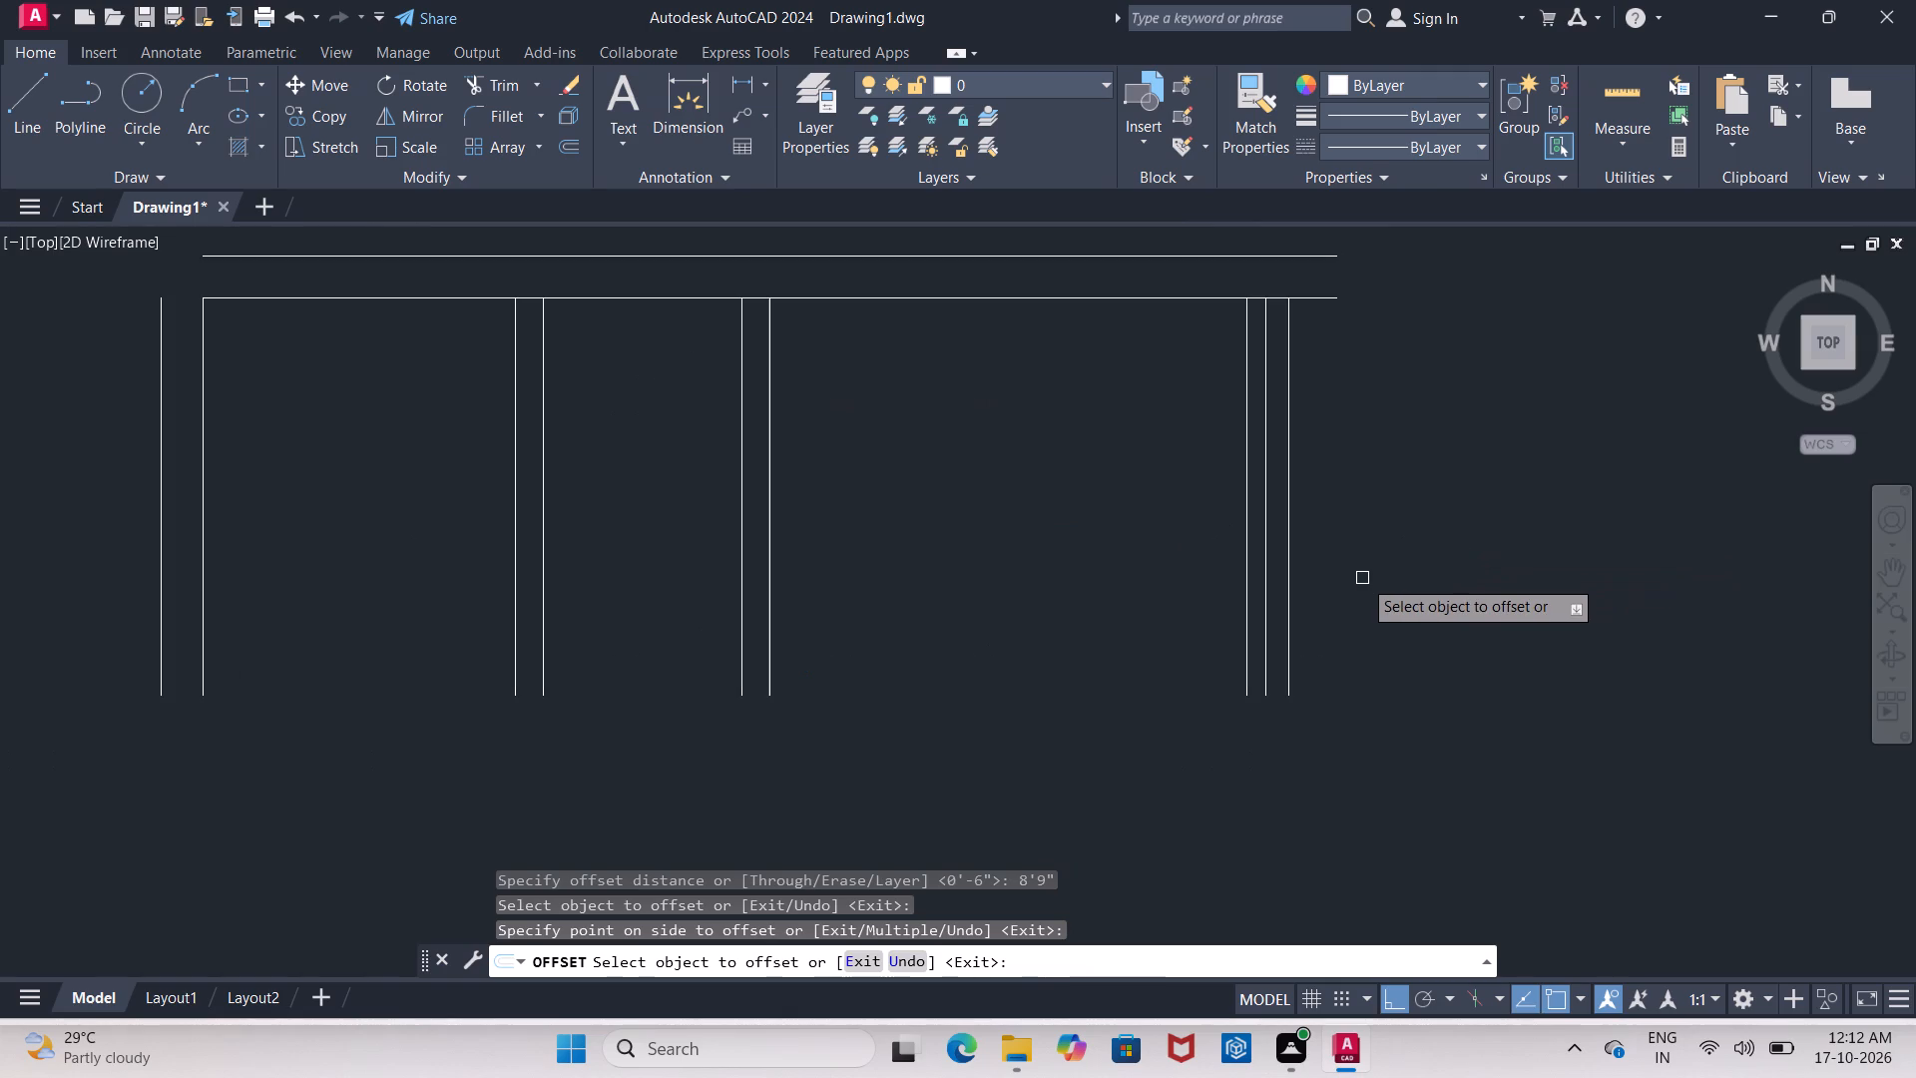
key("Escape")
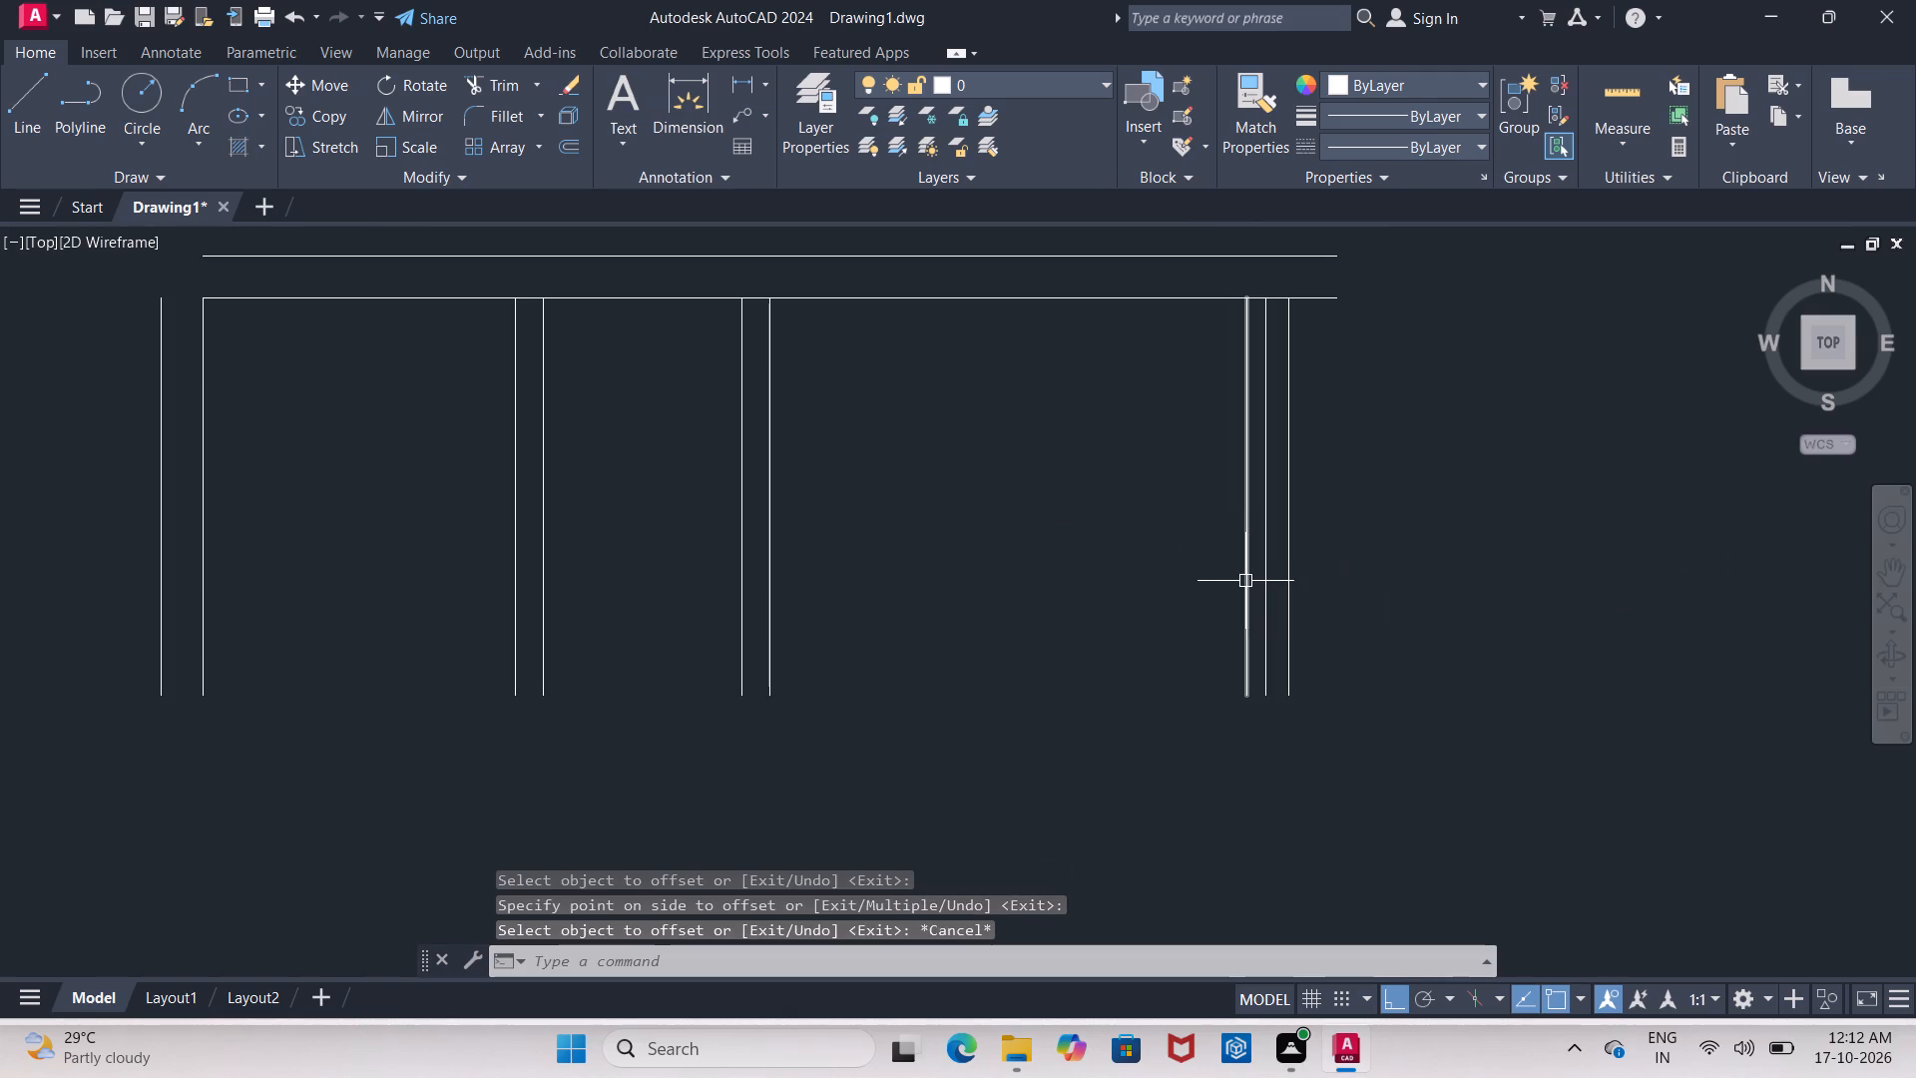
Delete the old inner line of the right side wall, just left of the new offset line.
left_click(1243, 582)
key("Delete")
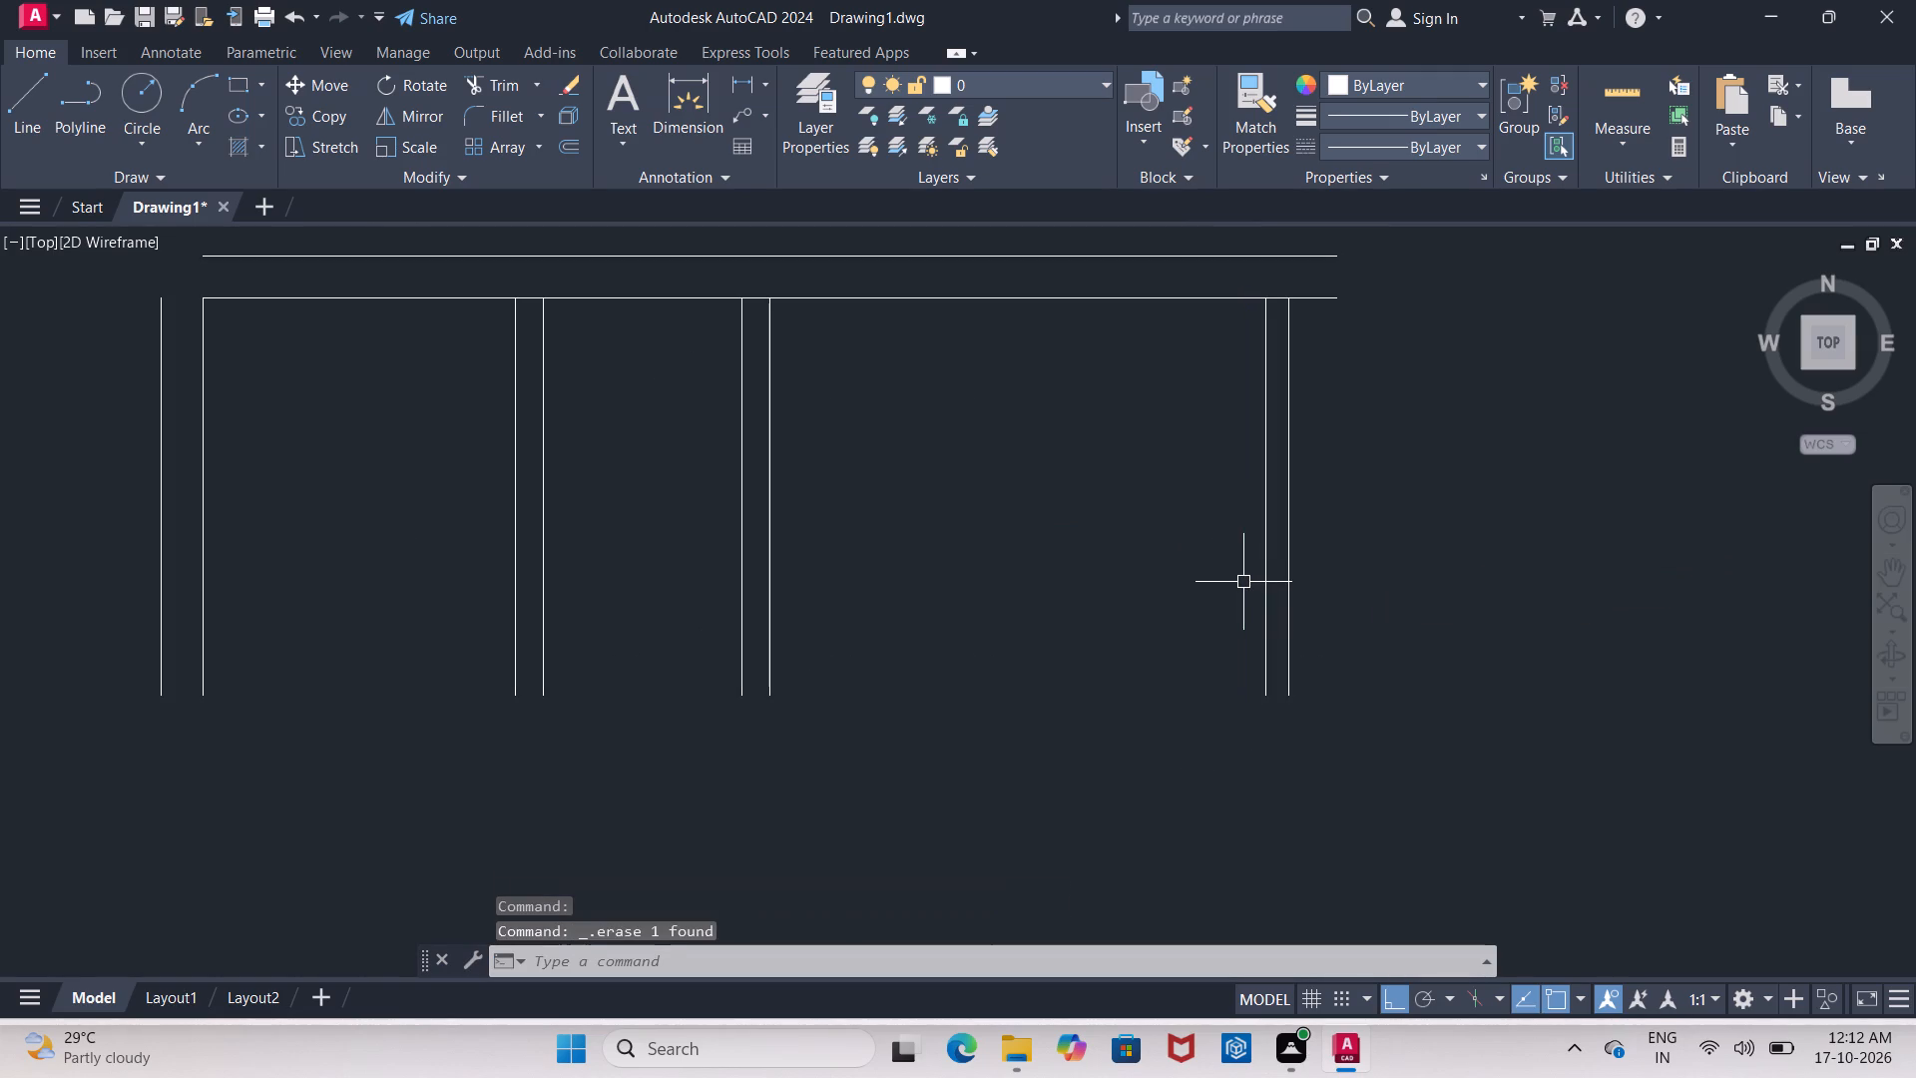
Measure the clear width between the second partition and the new inner line of the right side wall.
left_click(751, 94)
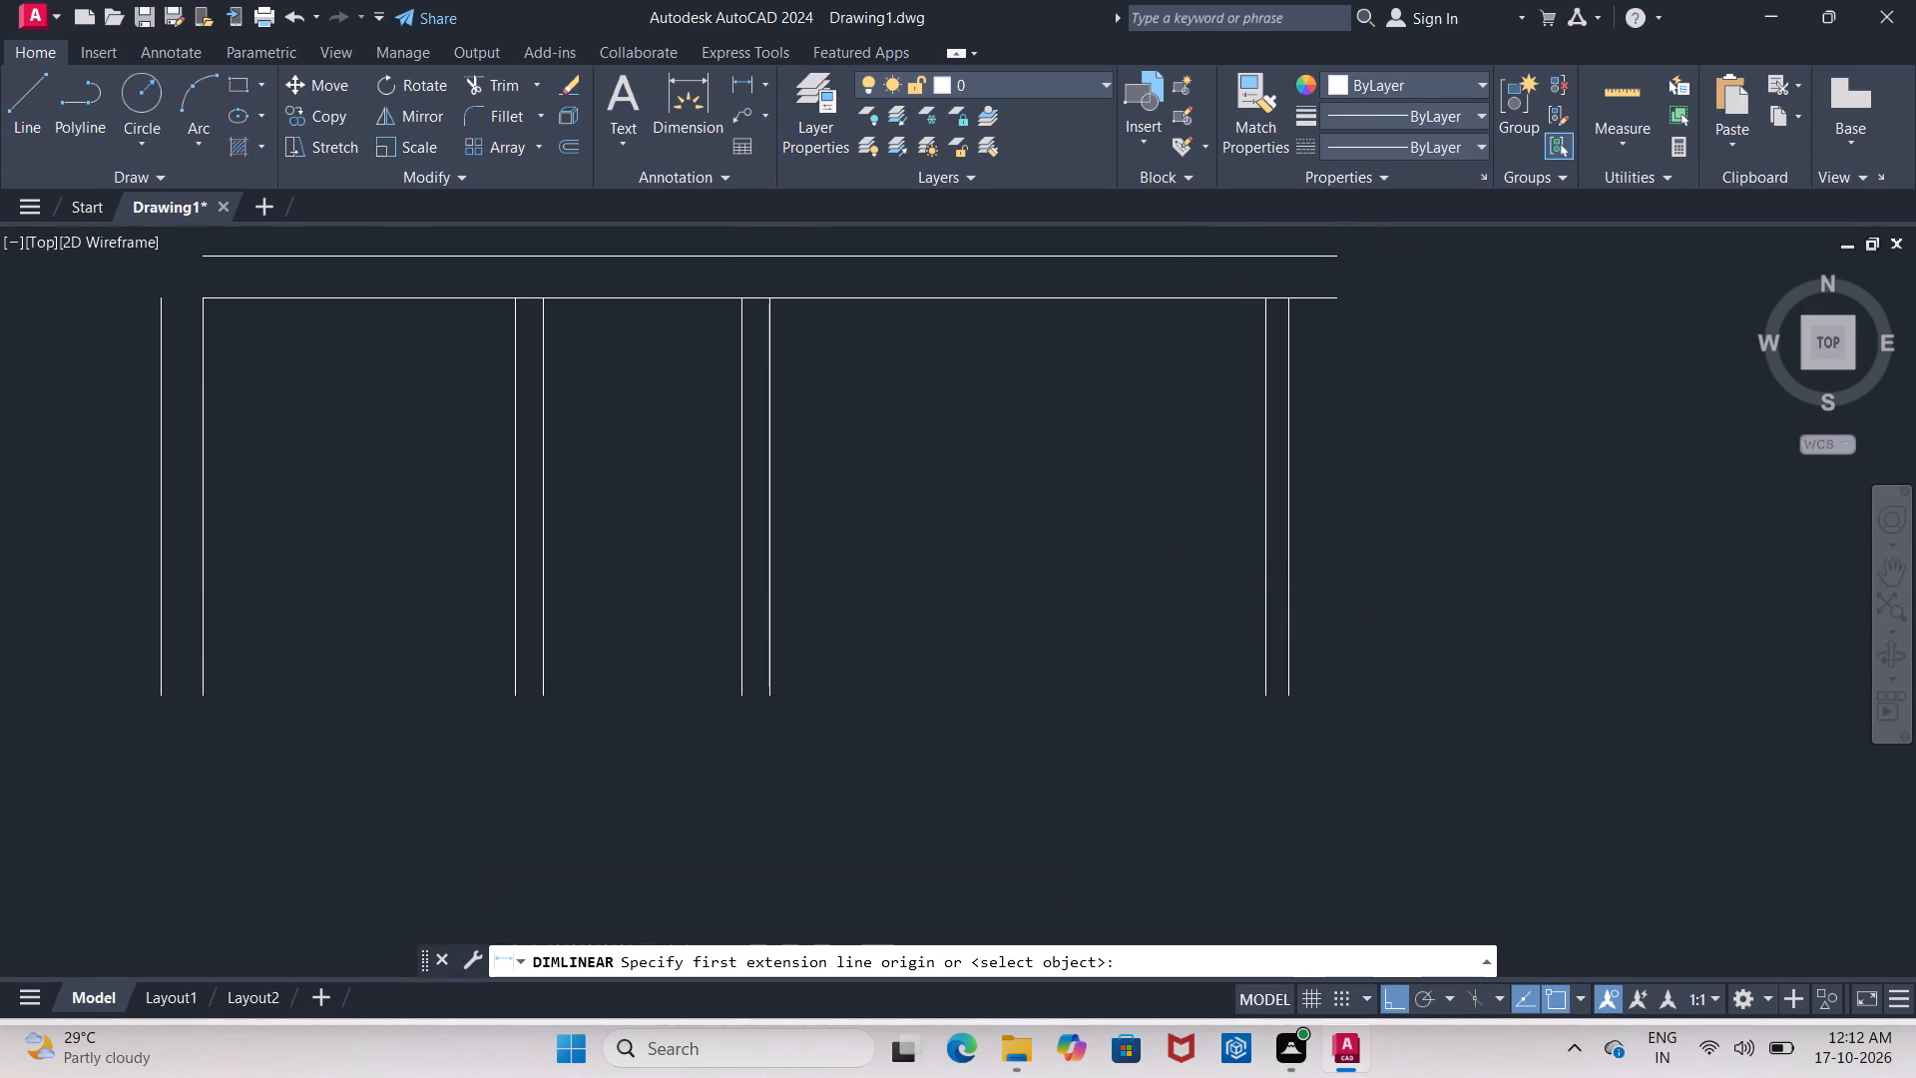
left_click(769, 307)
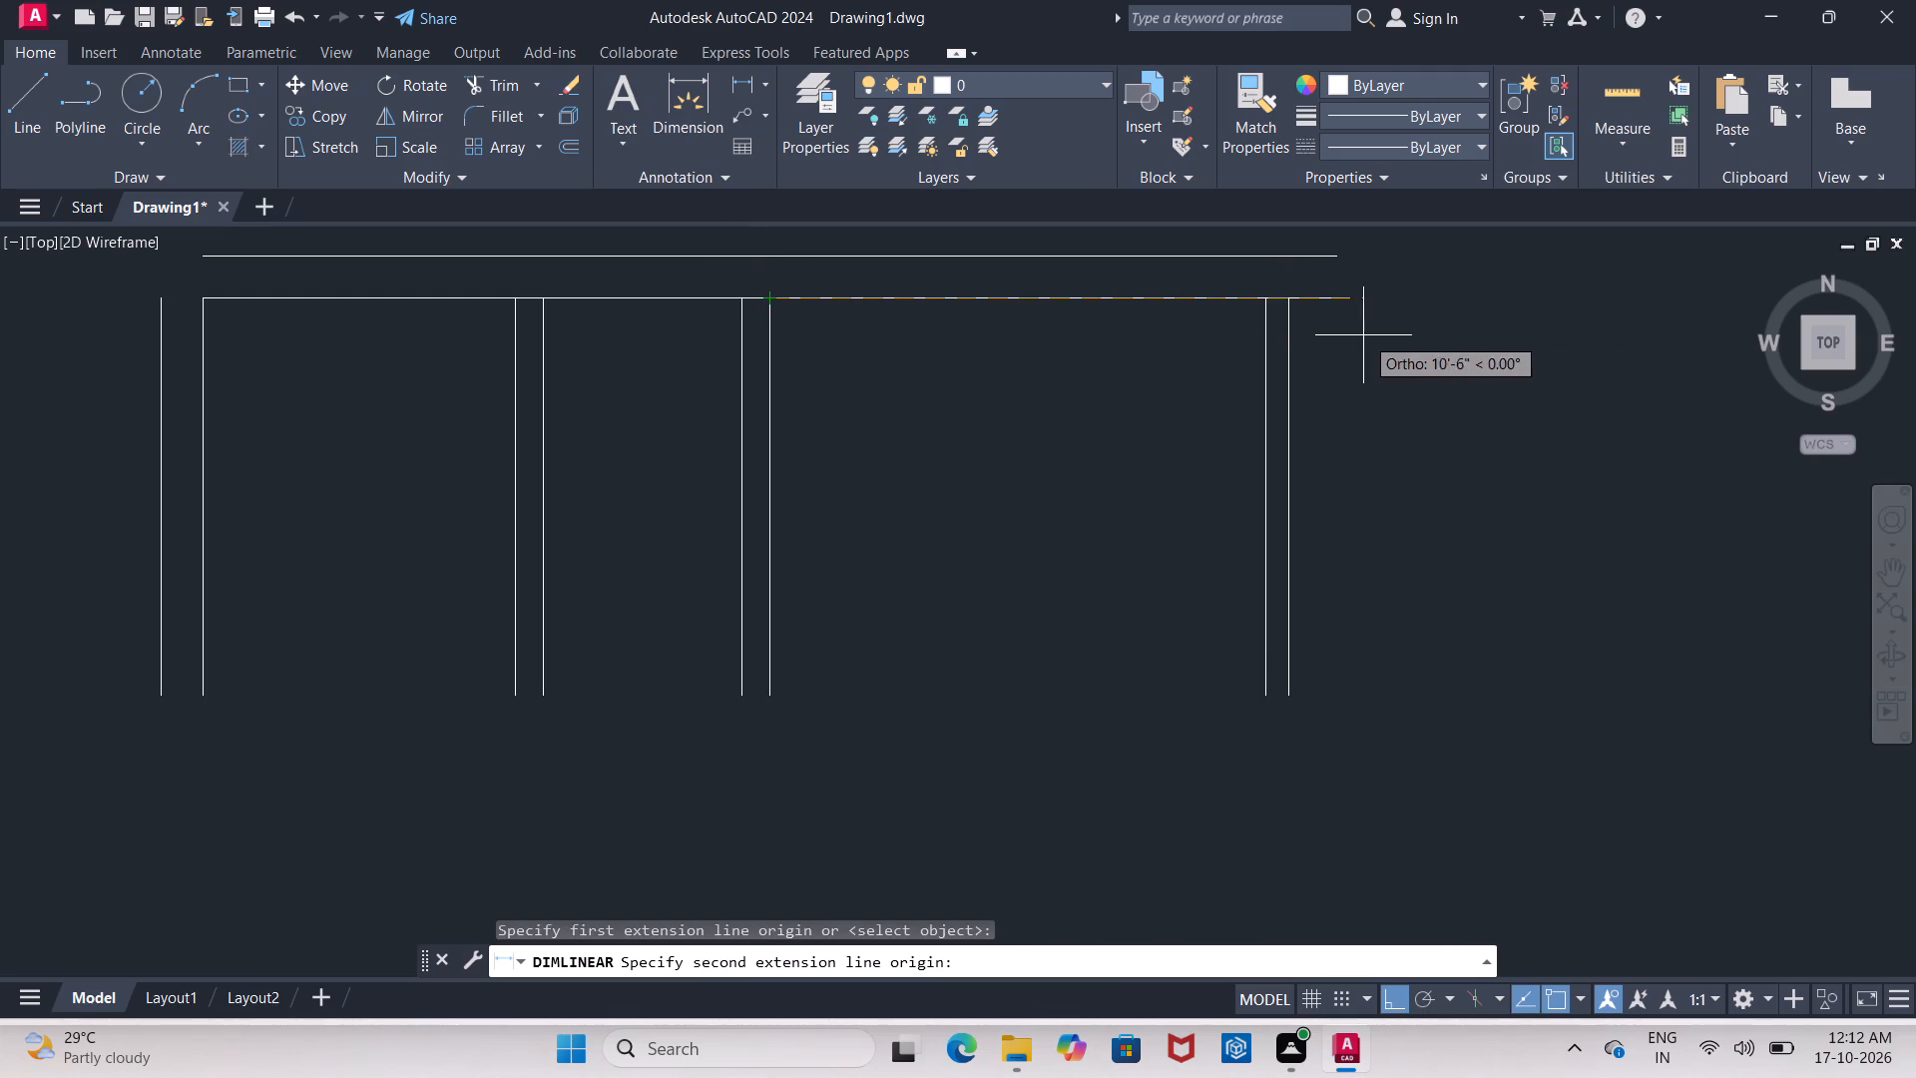
left_click(1269, 306)
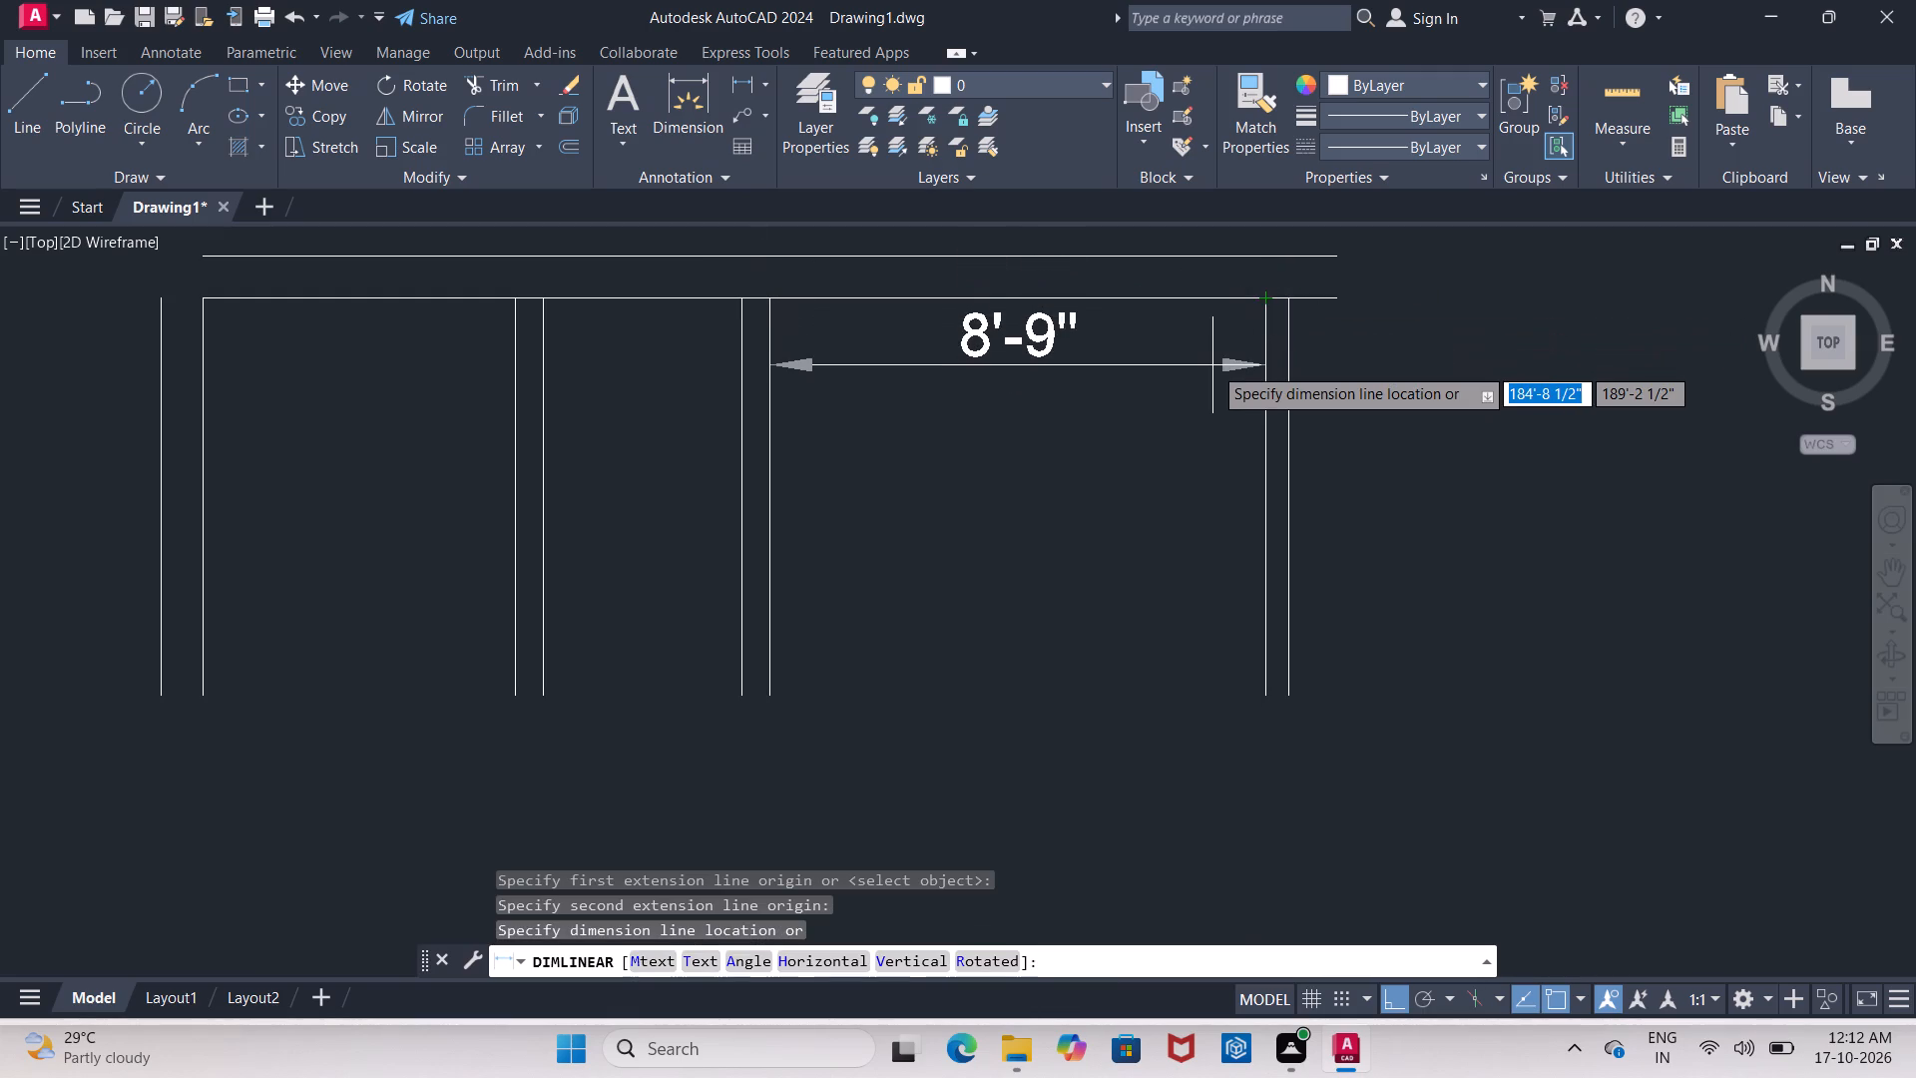
key("Escape")
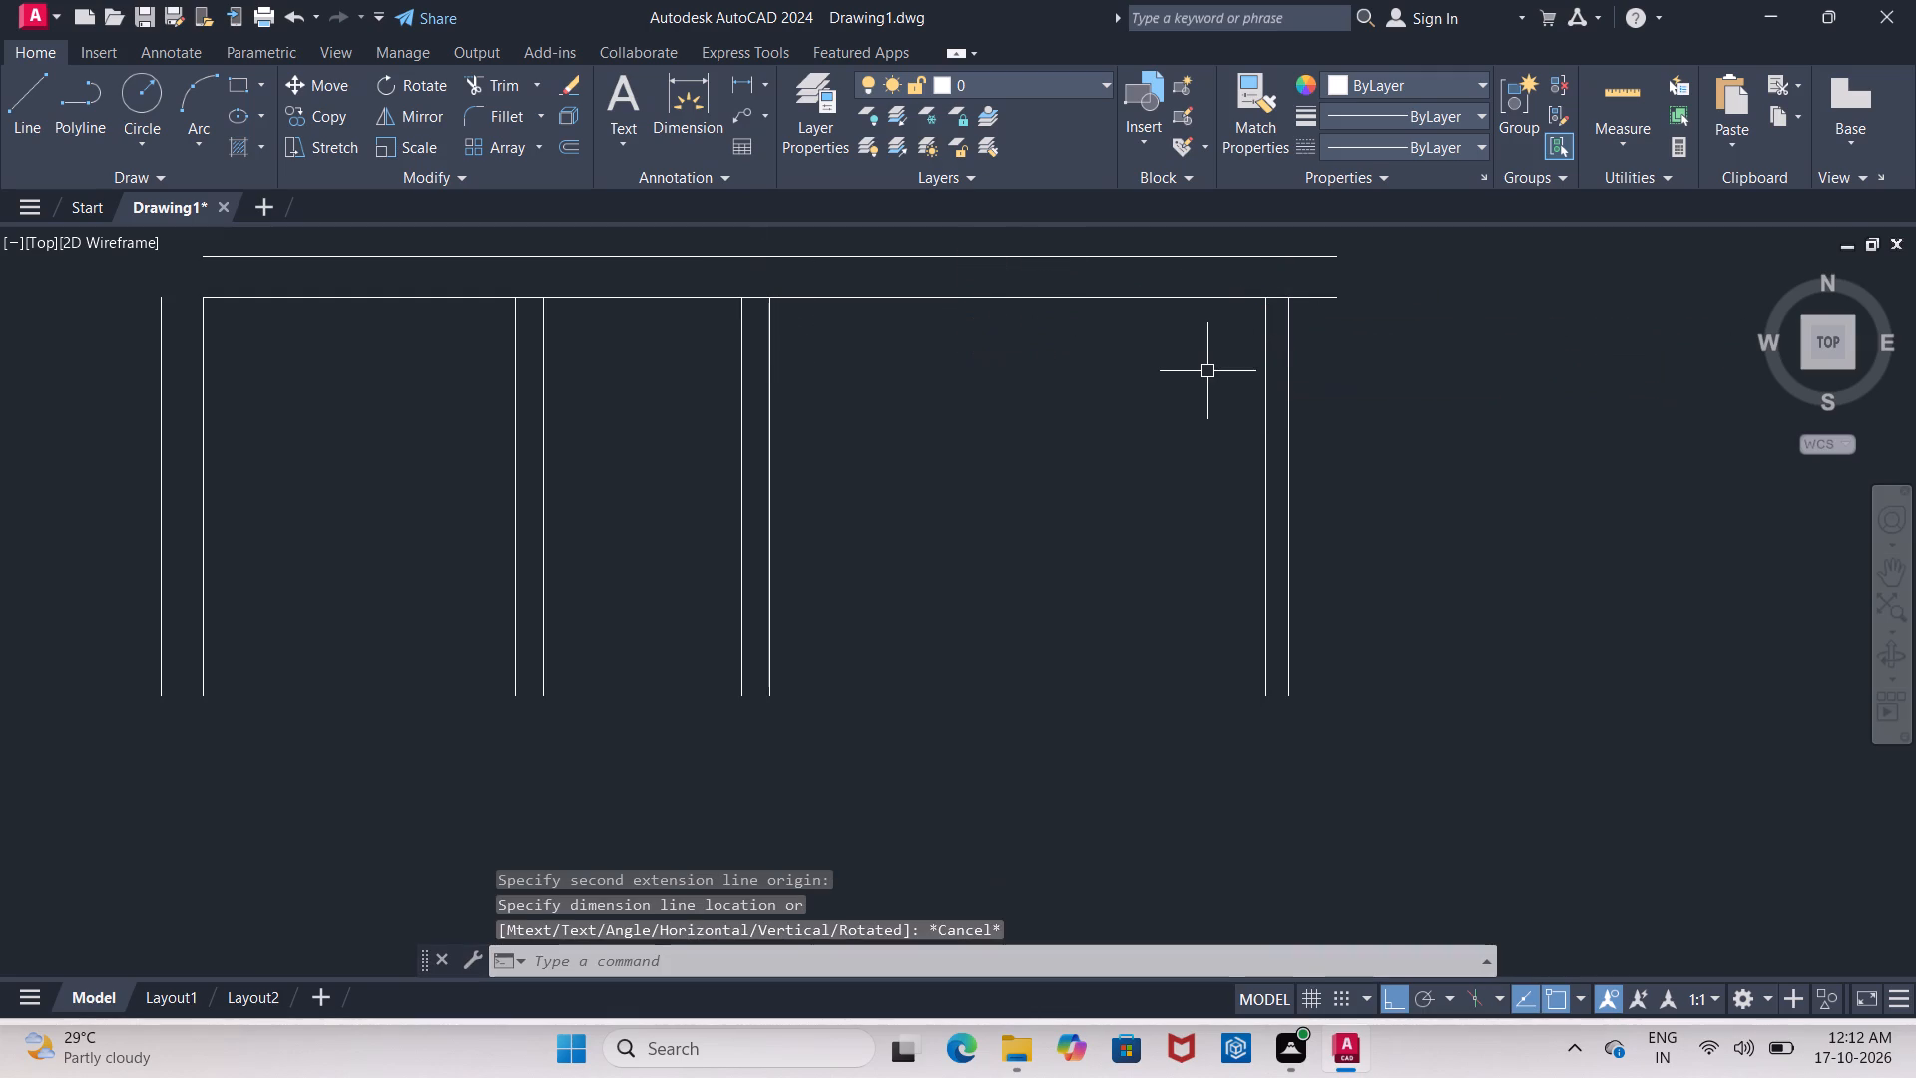
Delete the old outer line of the right side wall.
left_click(1288, 384)
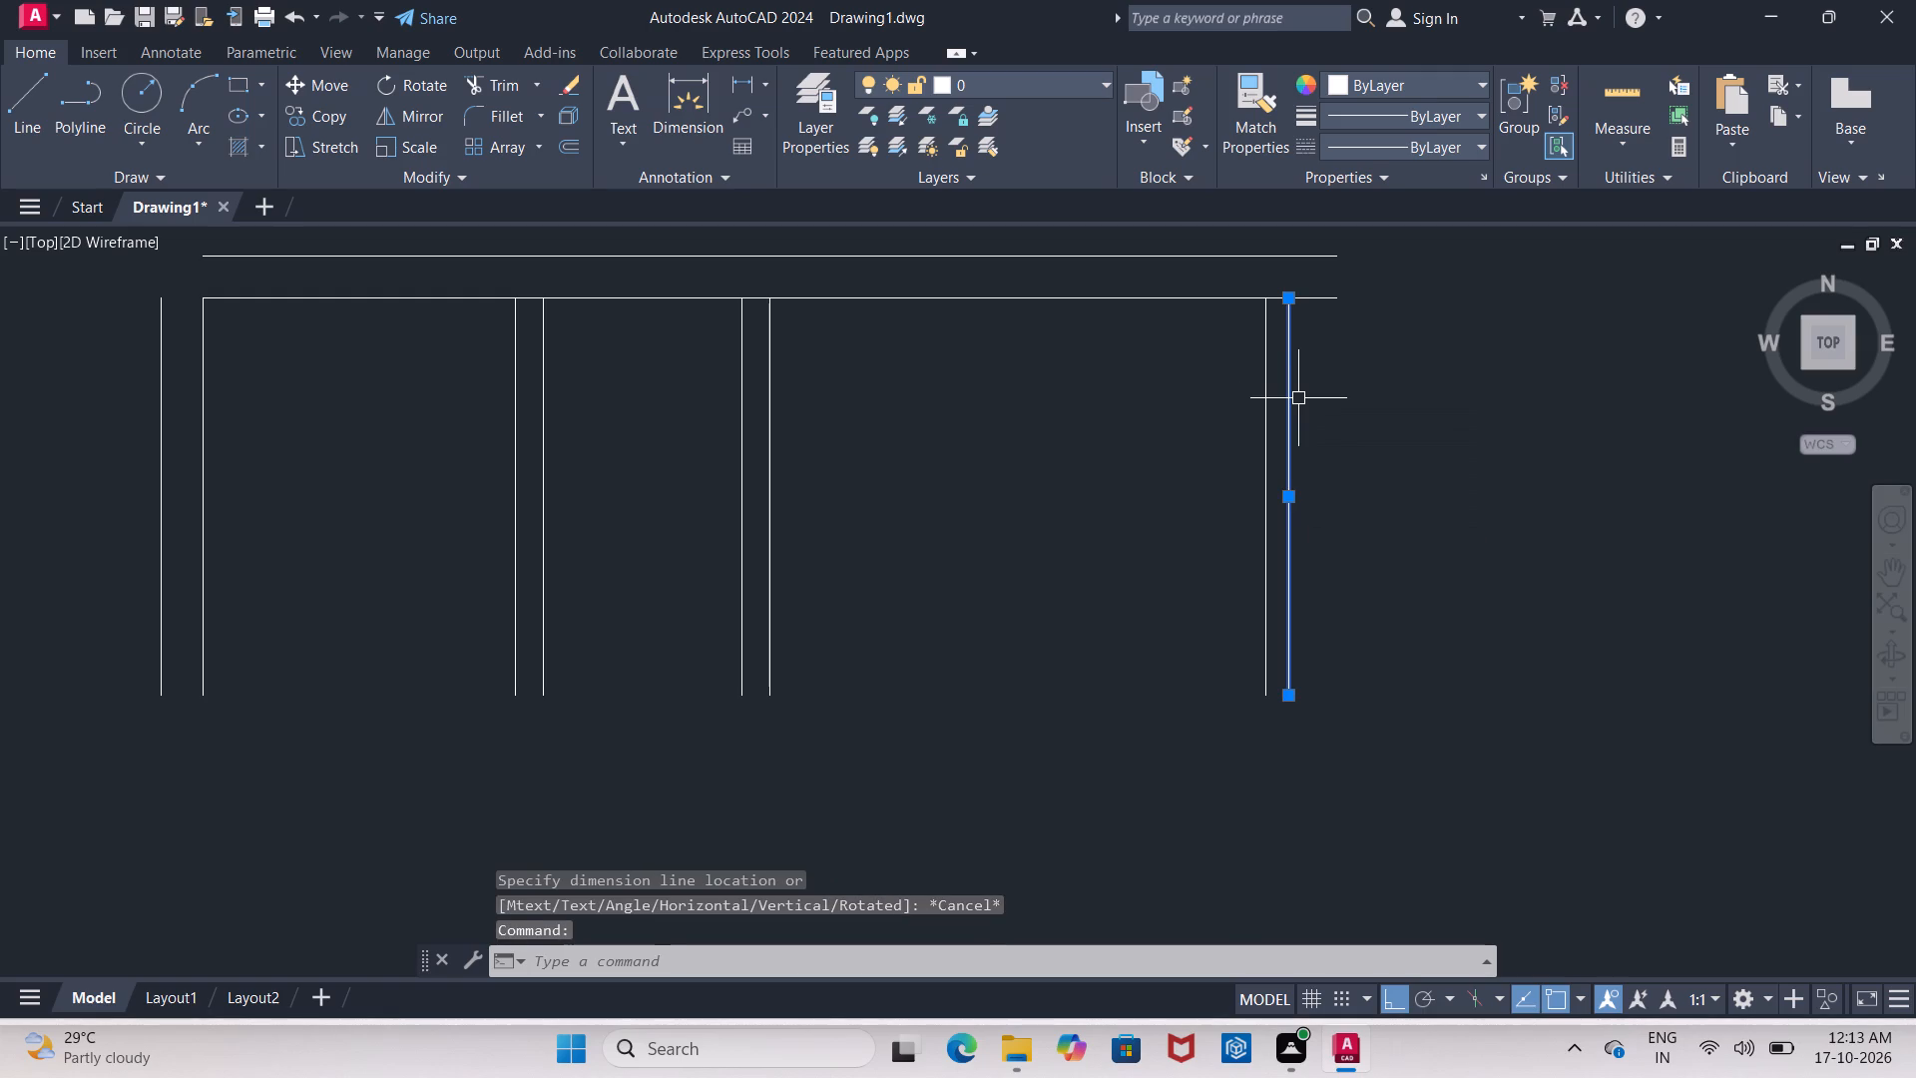
key("Delete")
Offset the new inner line of the right side wall 9" to the right to form the outer wall.
key("o")
key("Return")
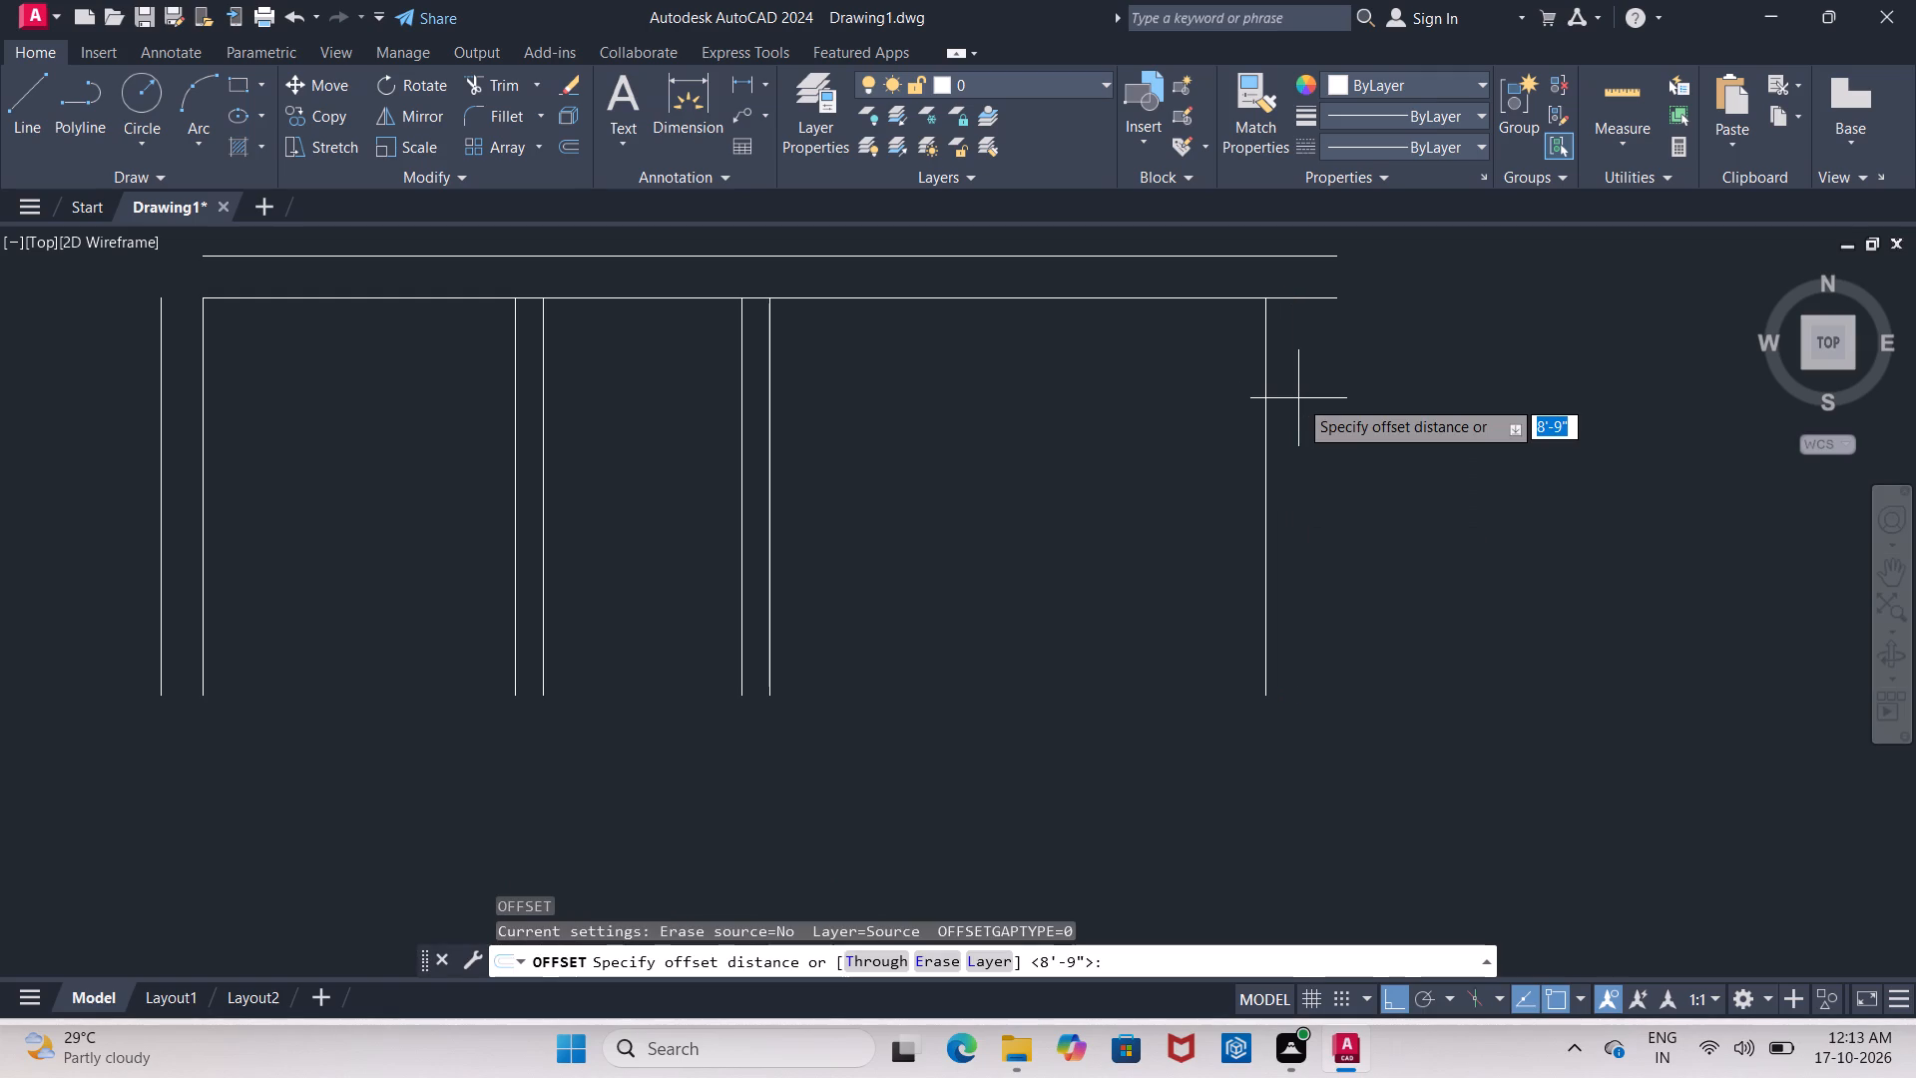
key("9")
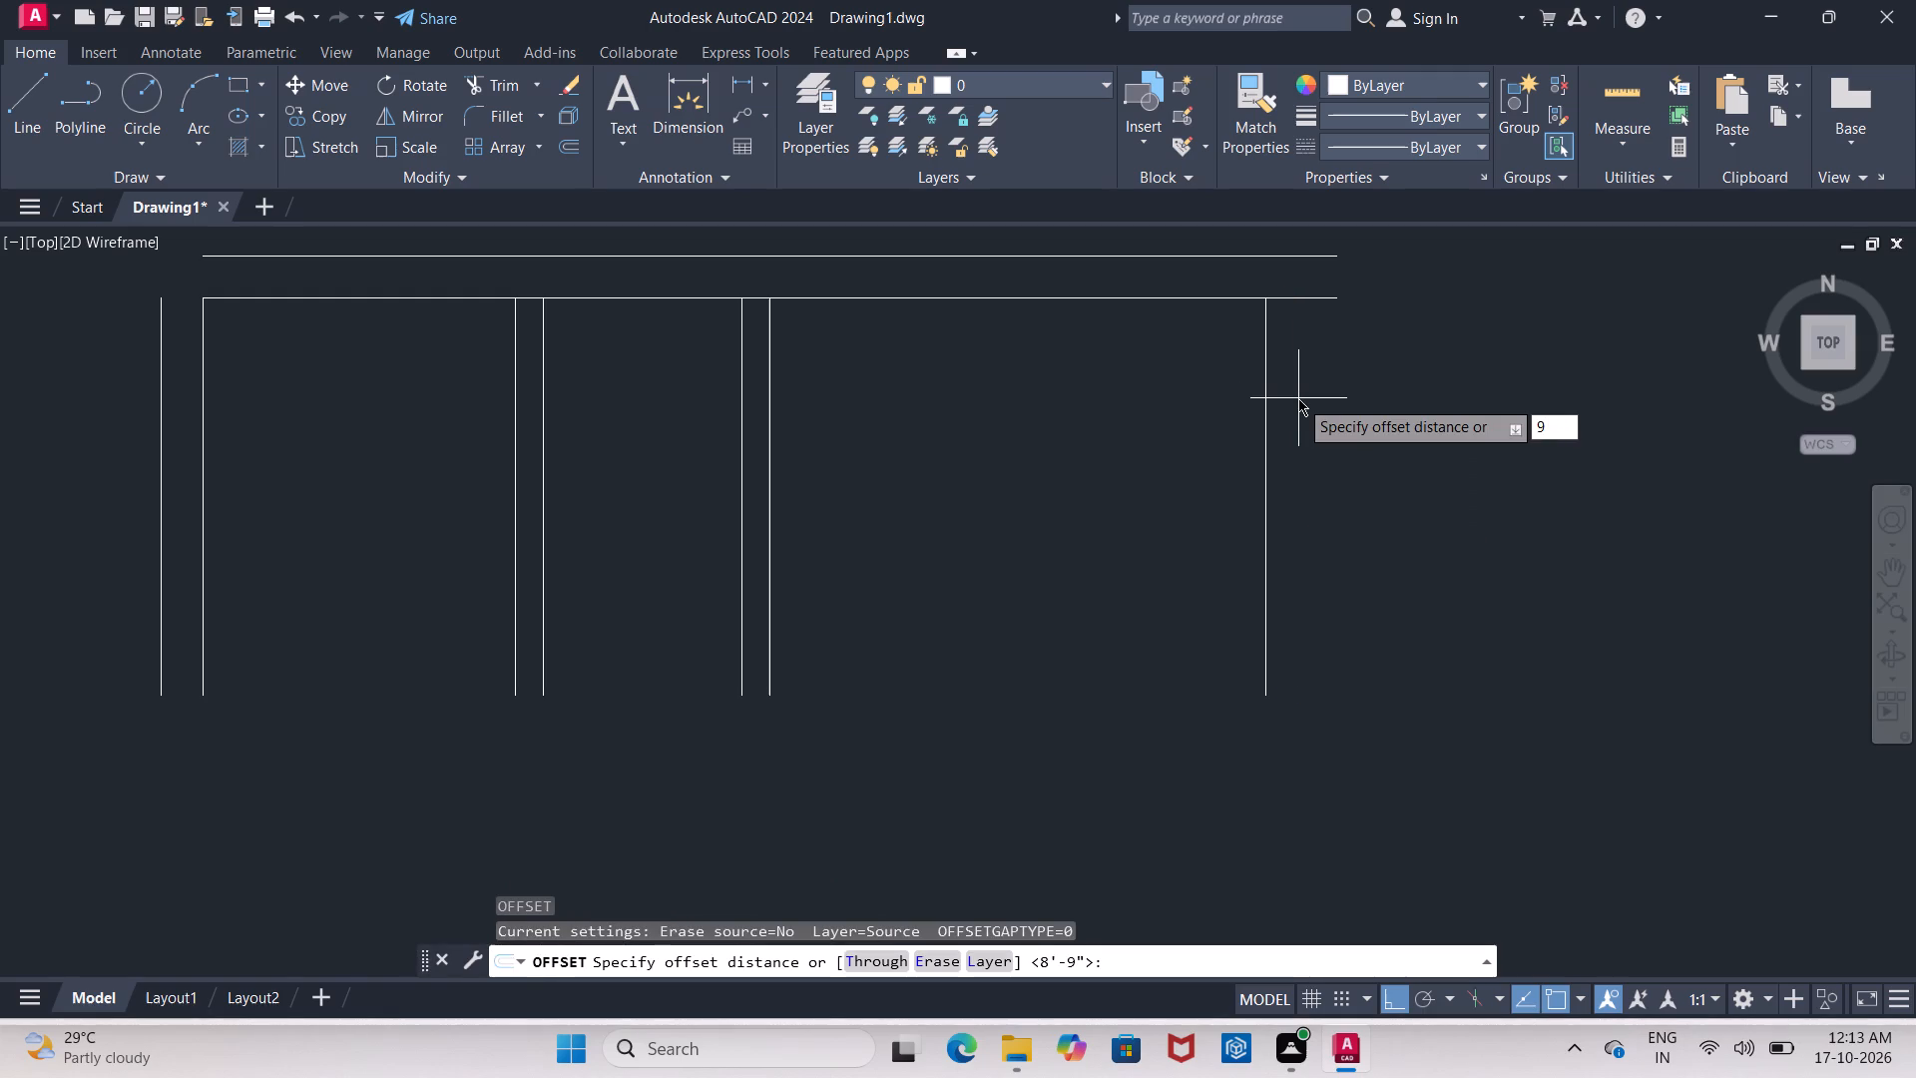
key("shift+quotedbl")
key("Return")
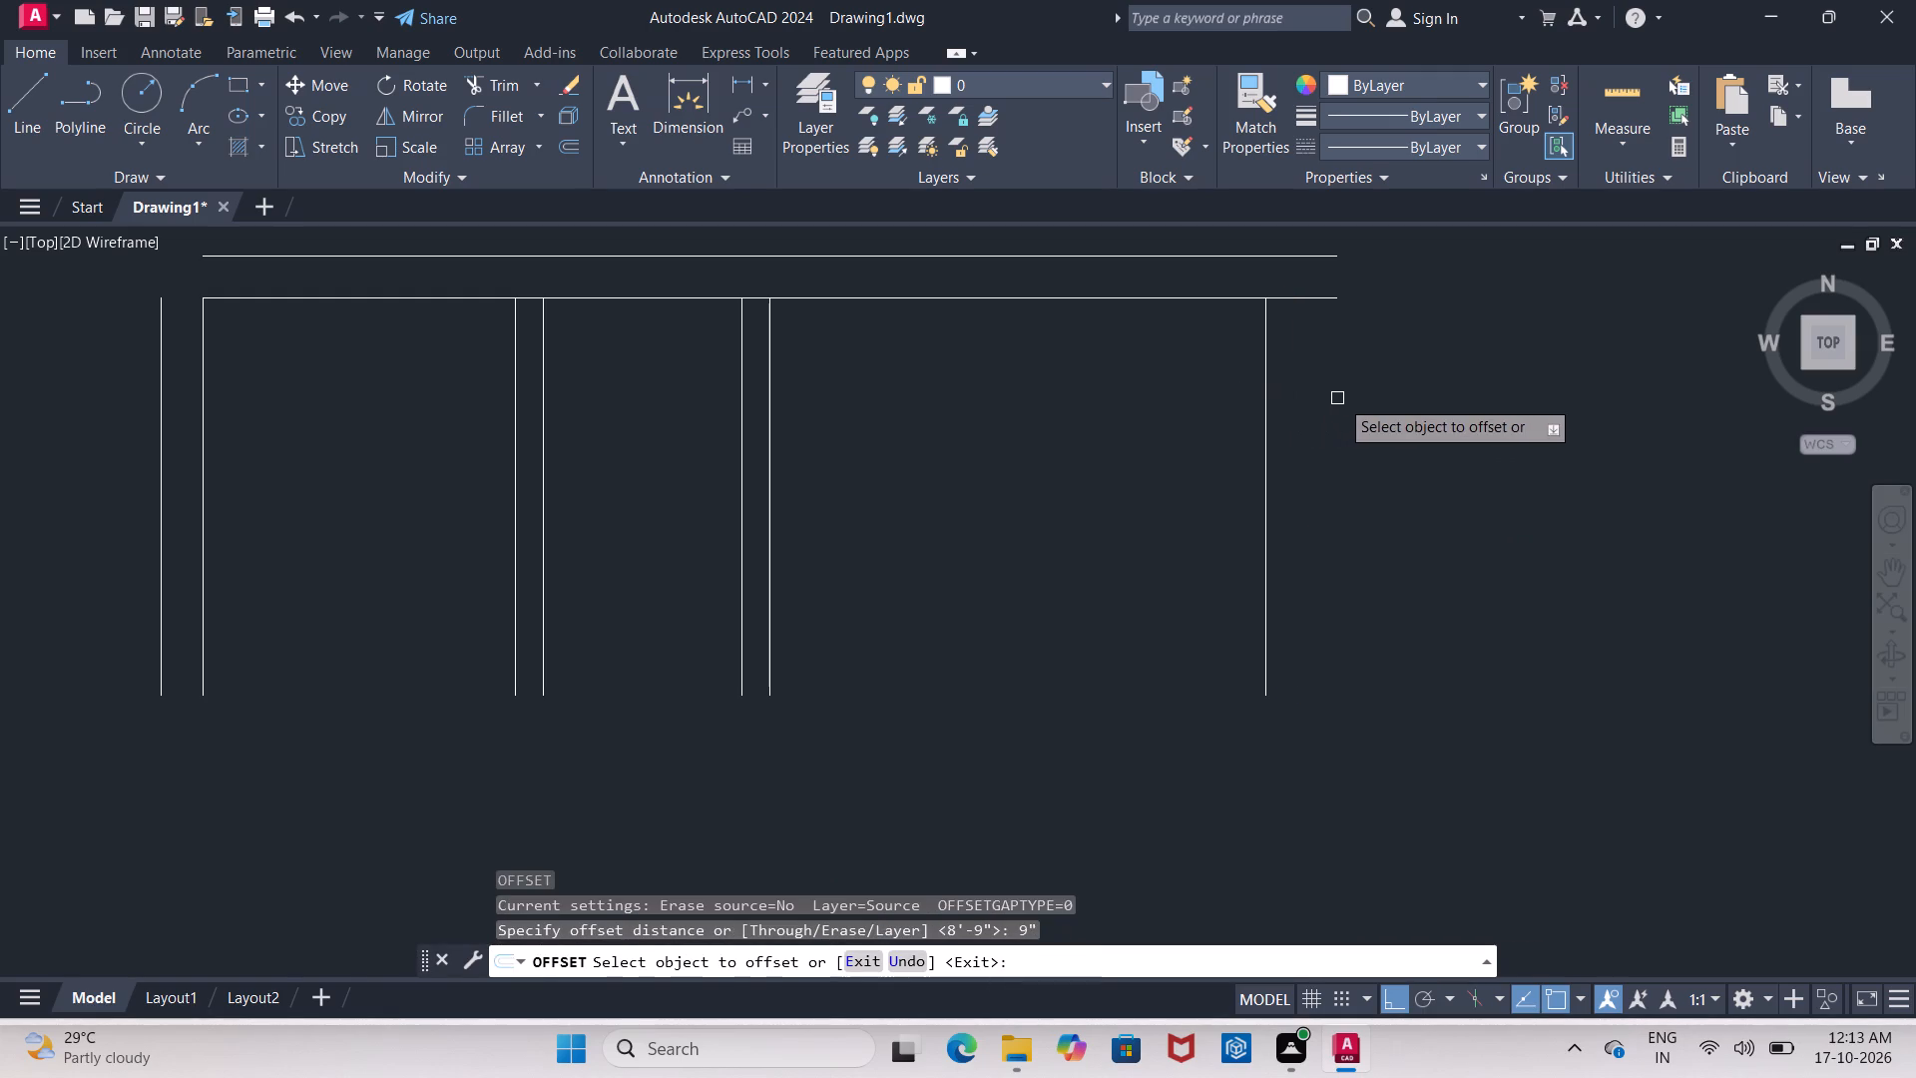
left_click(1264, 429)
left_click(1471, 458)
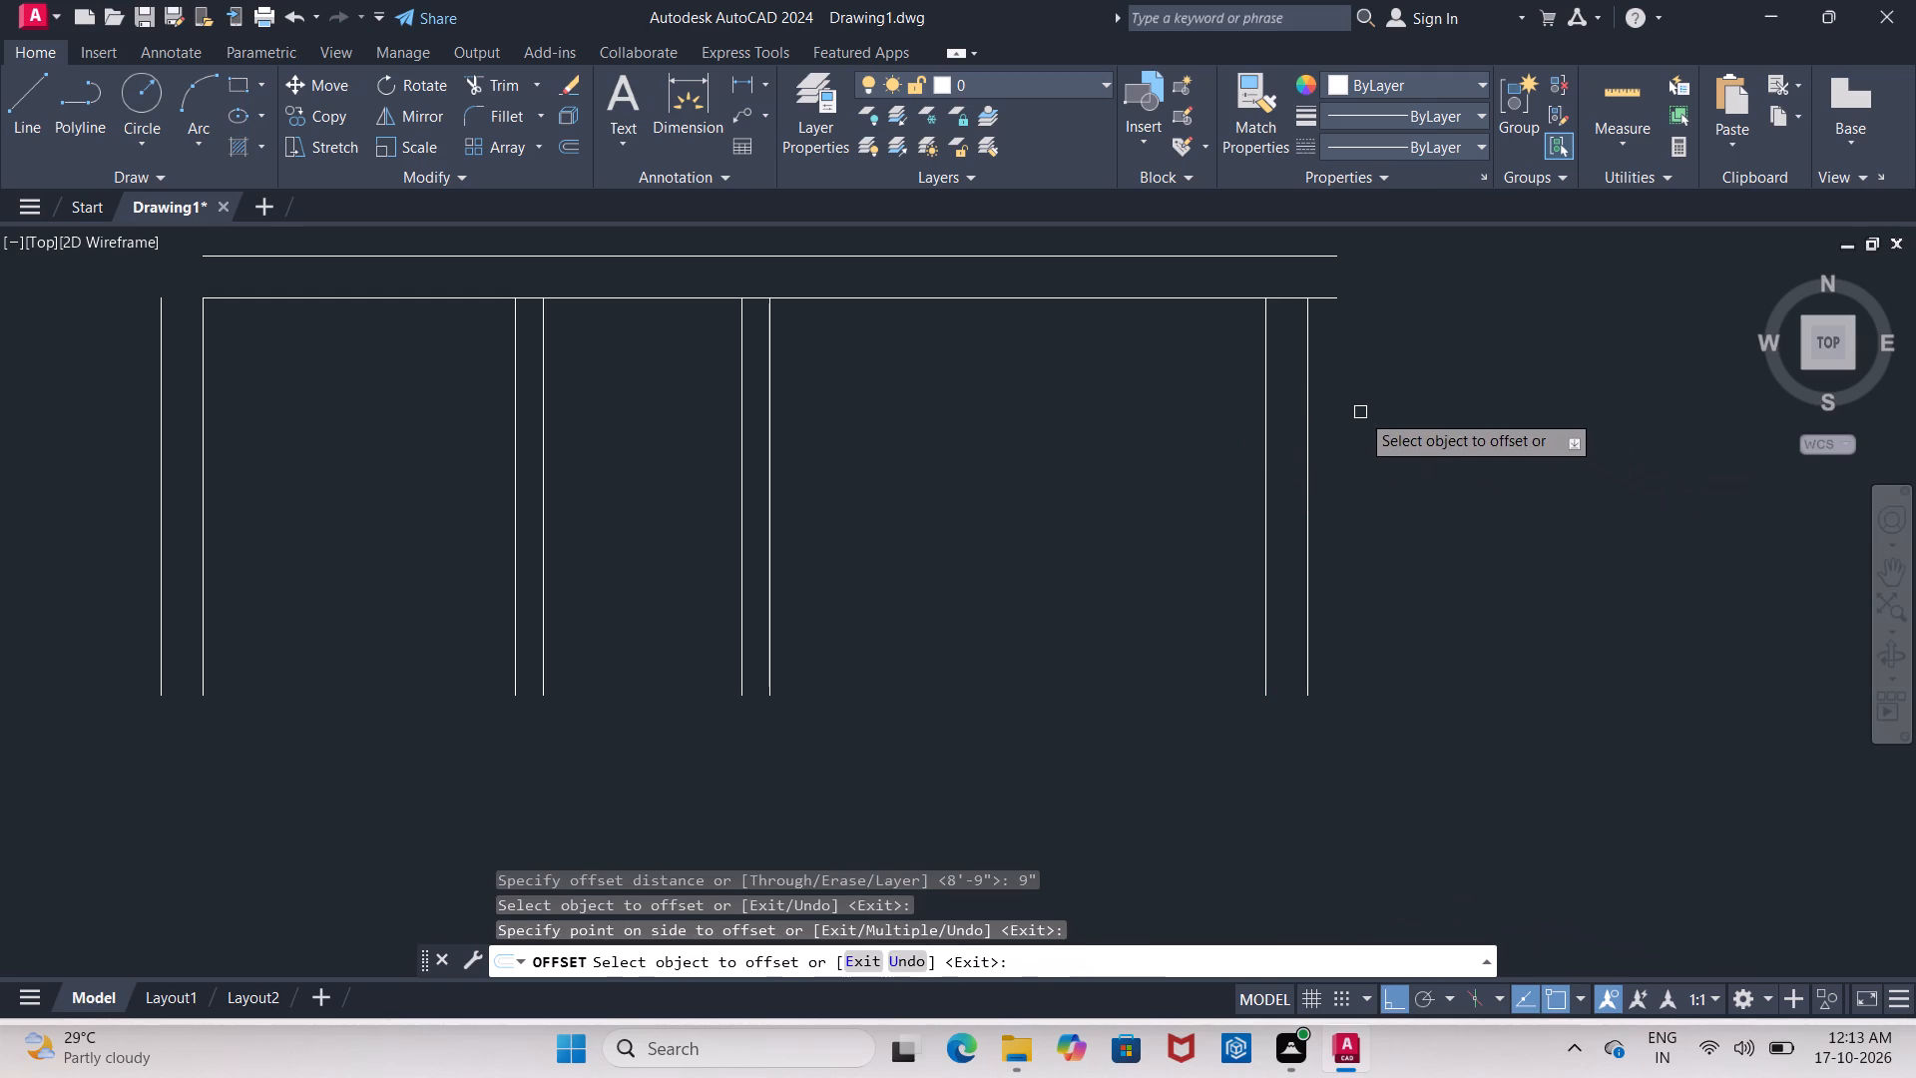
middle_click_drag(1360, 410, 1344, 445)
scroll(1360, 409, "down", 1)
key("Escape")
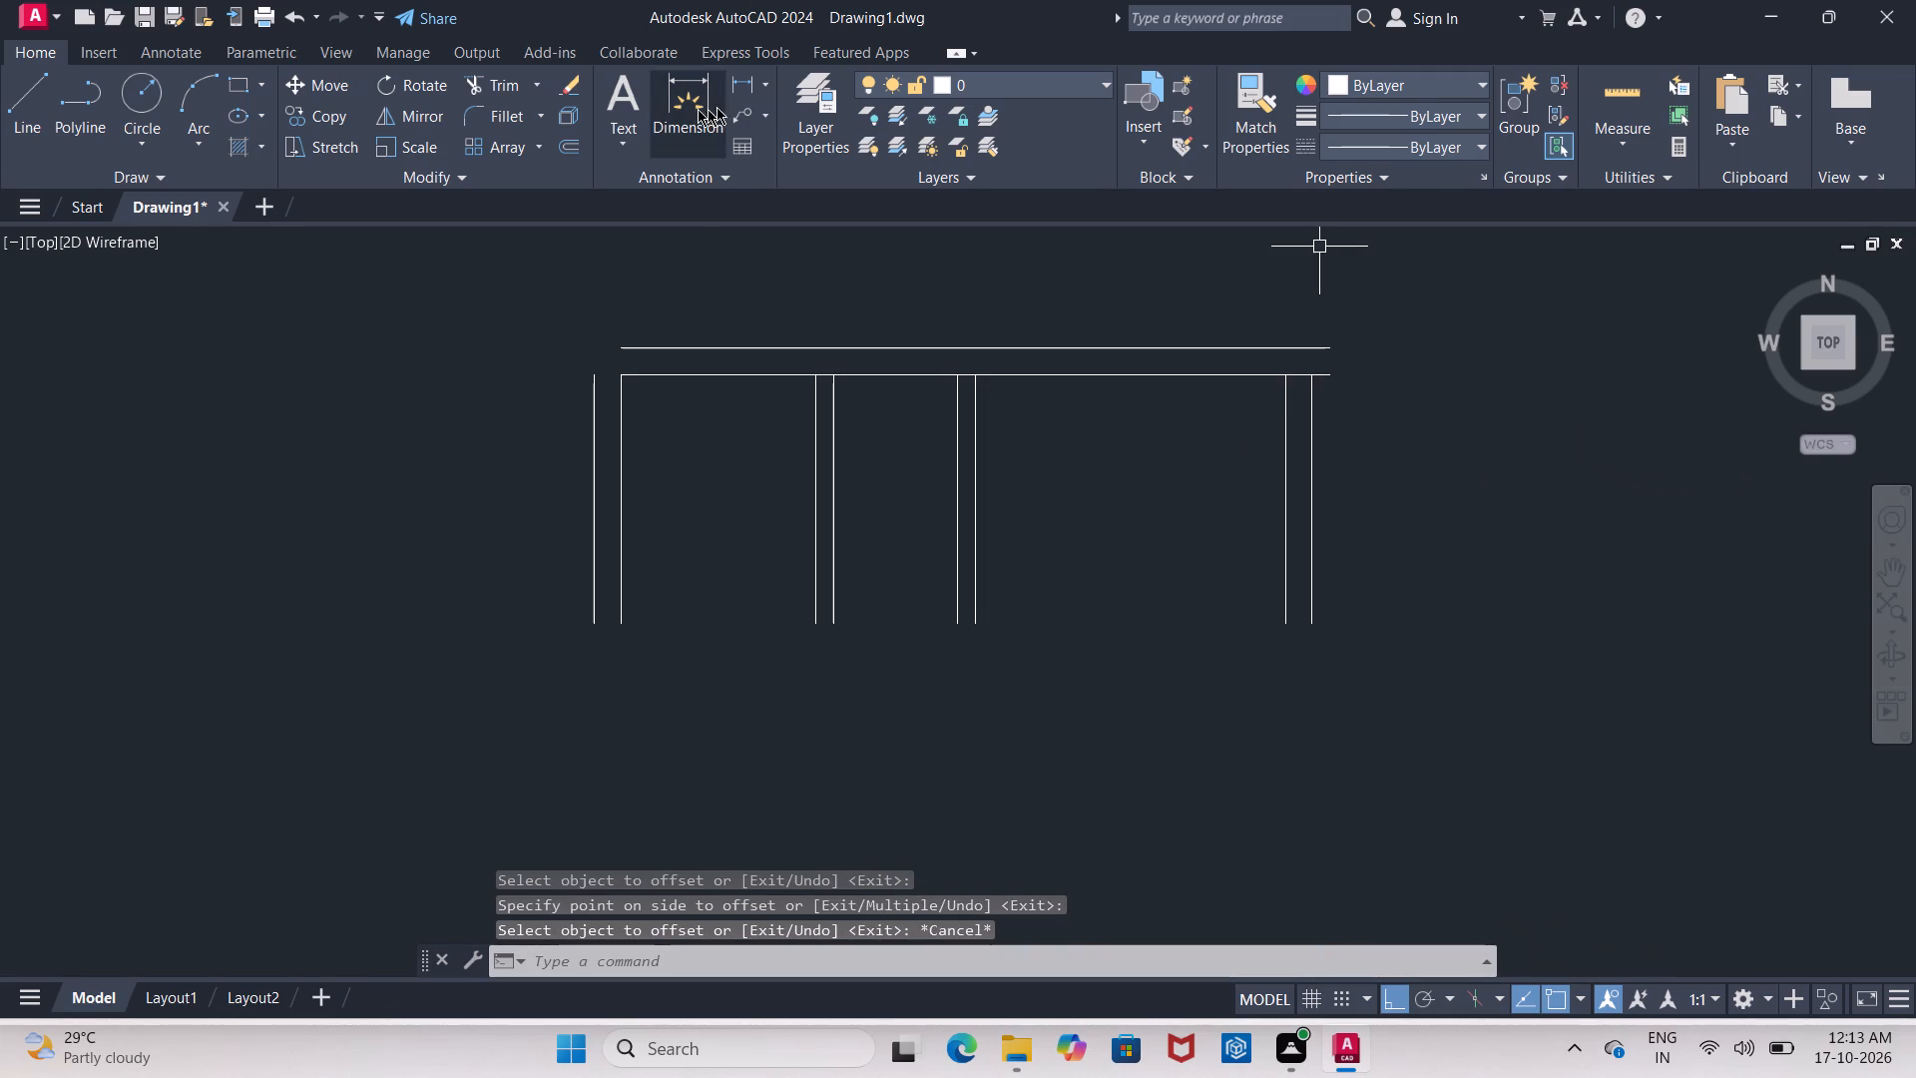
Measure the clear widths of the first room and of the space between the two partitions.
left_click(749, 93)
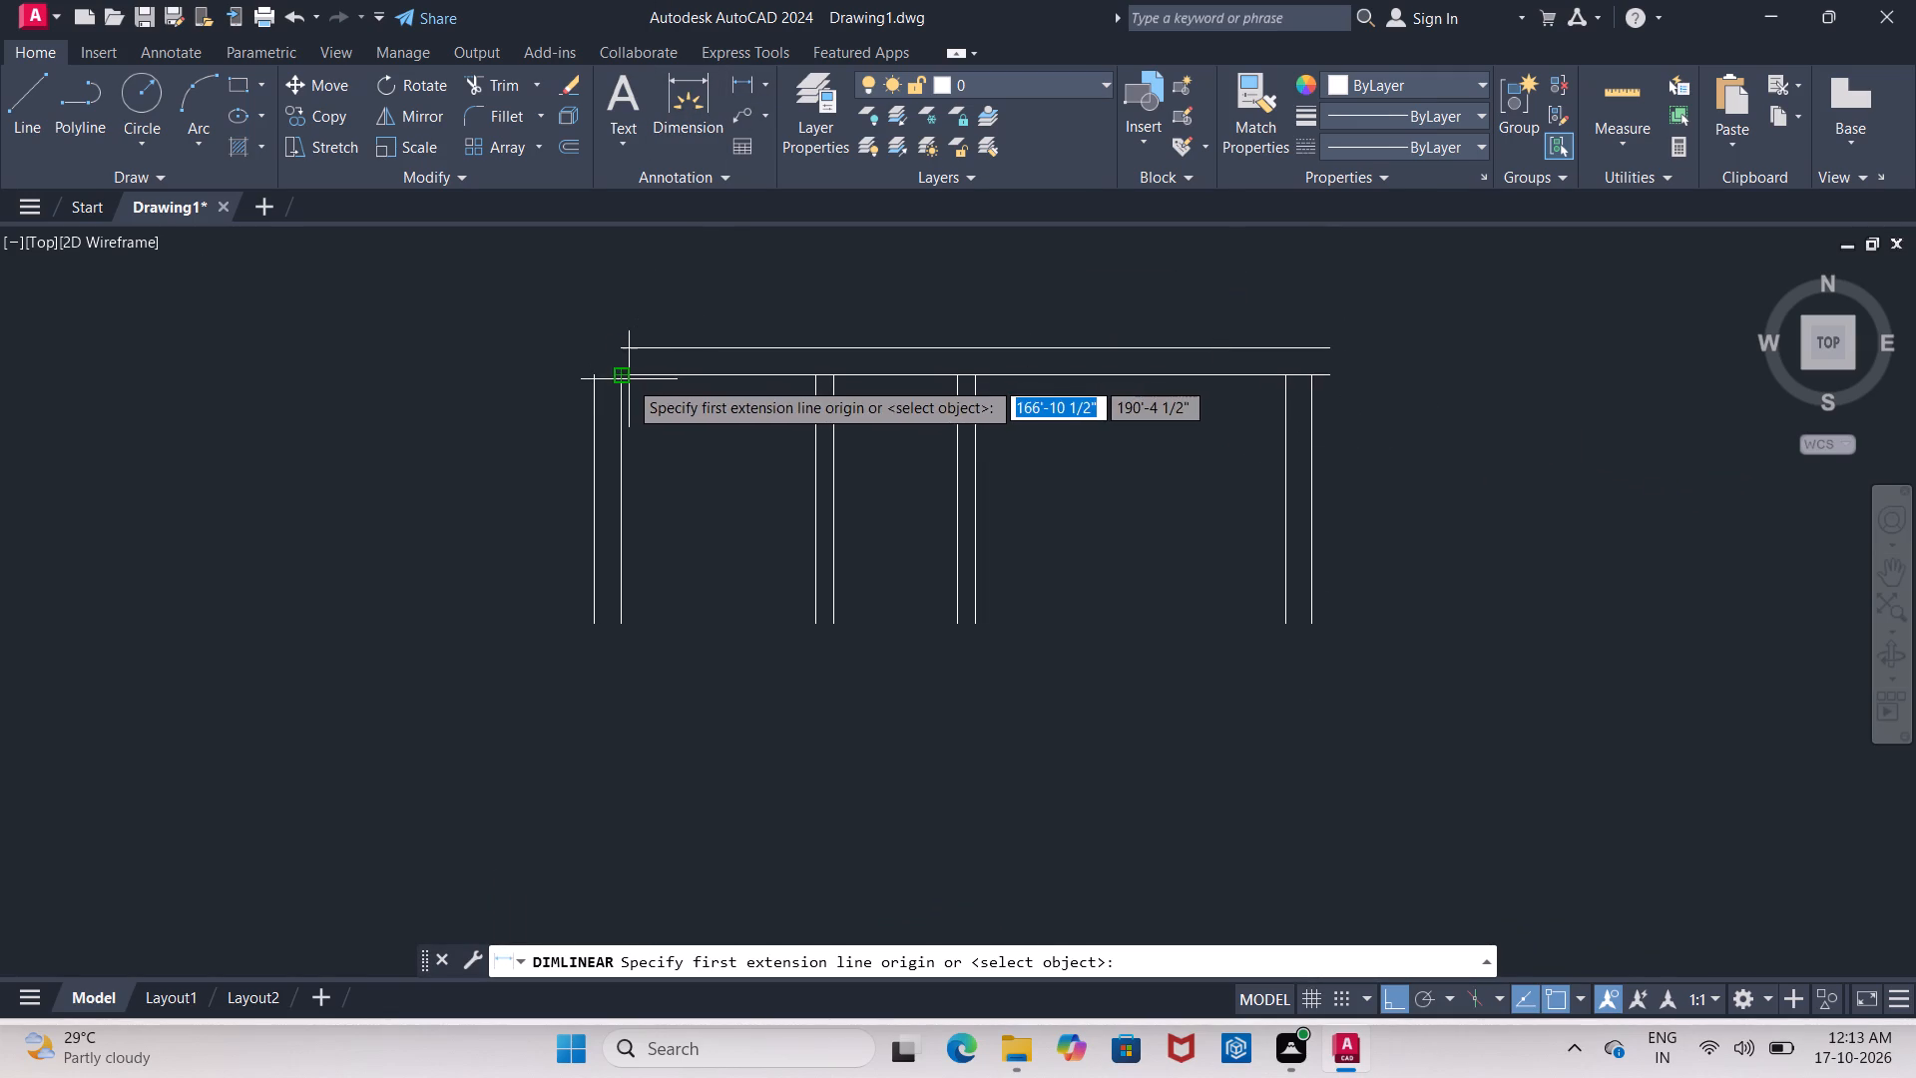
left_click(625, 379)
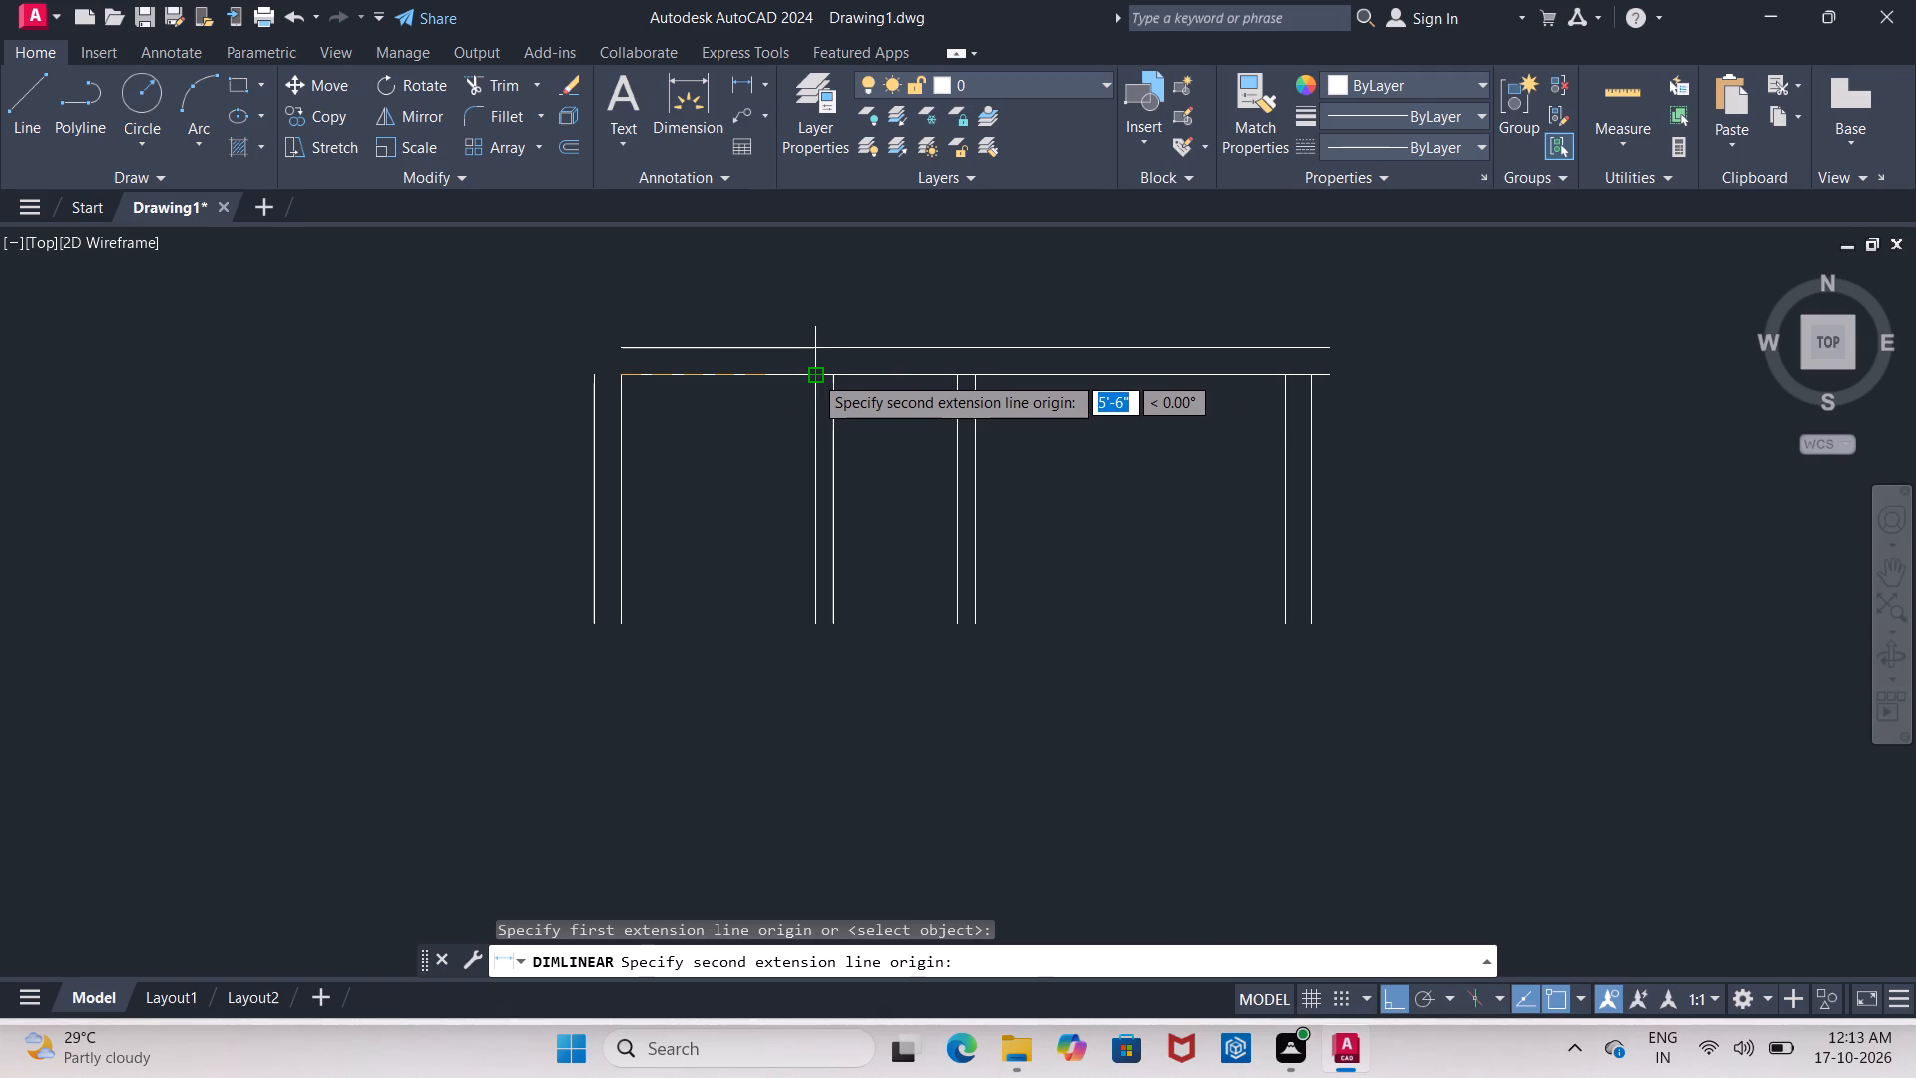
left_click(813, 374)
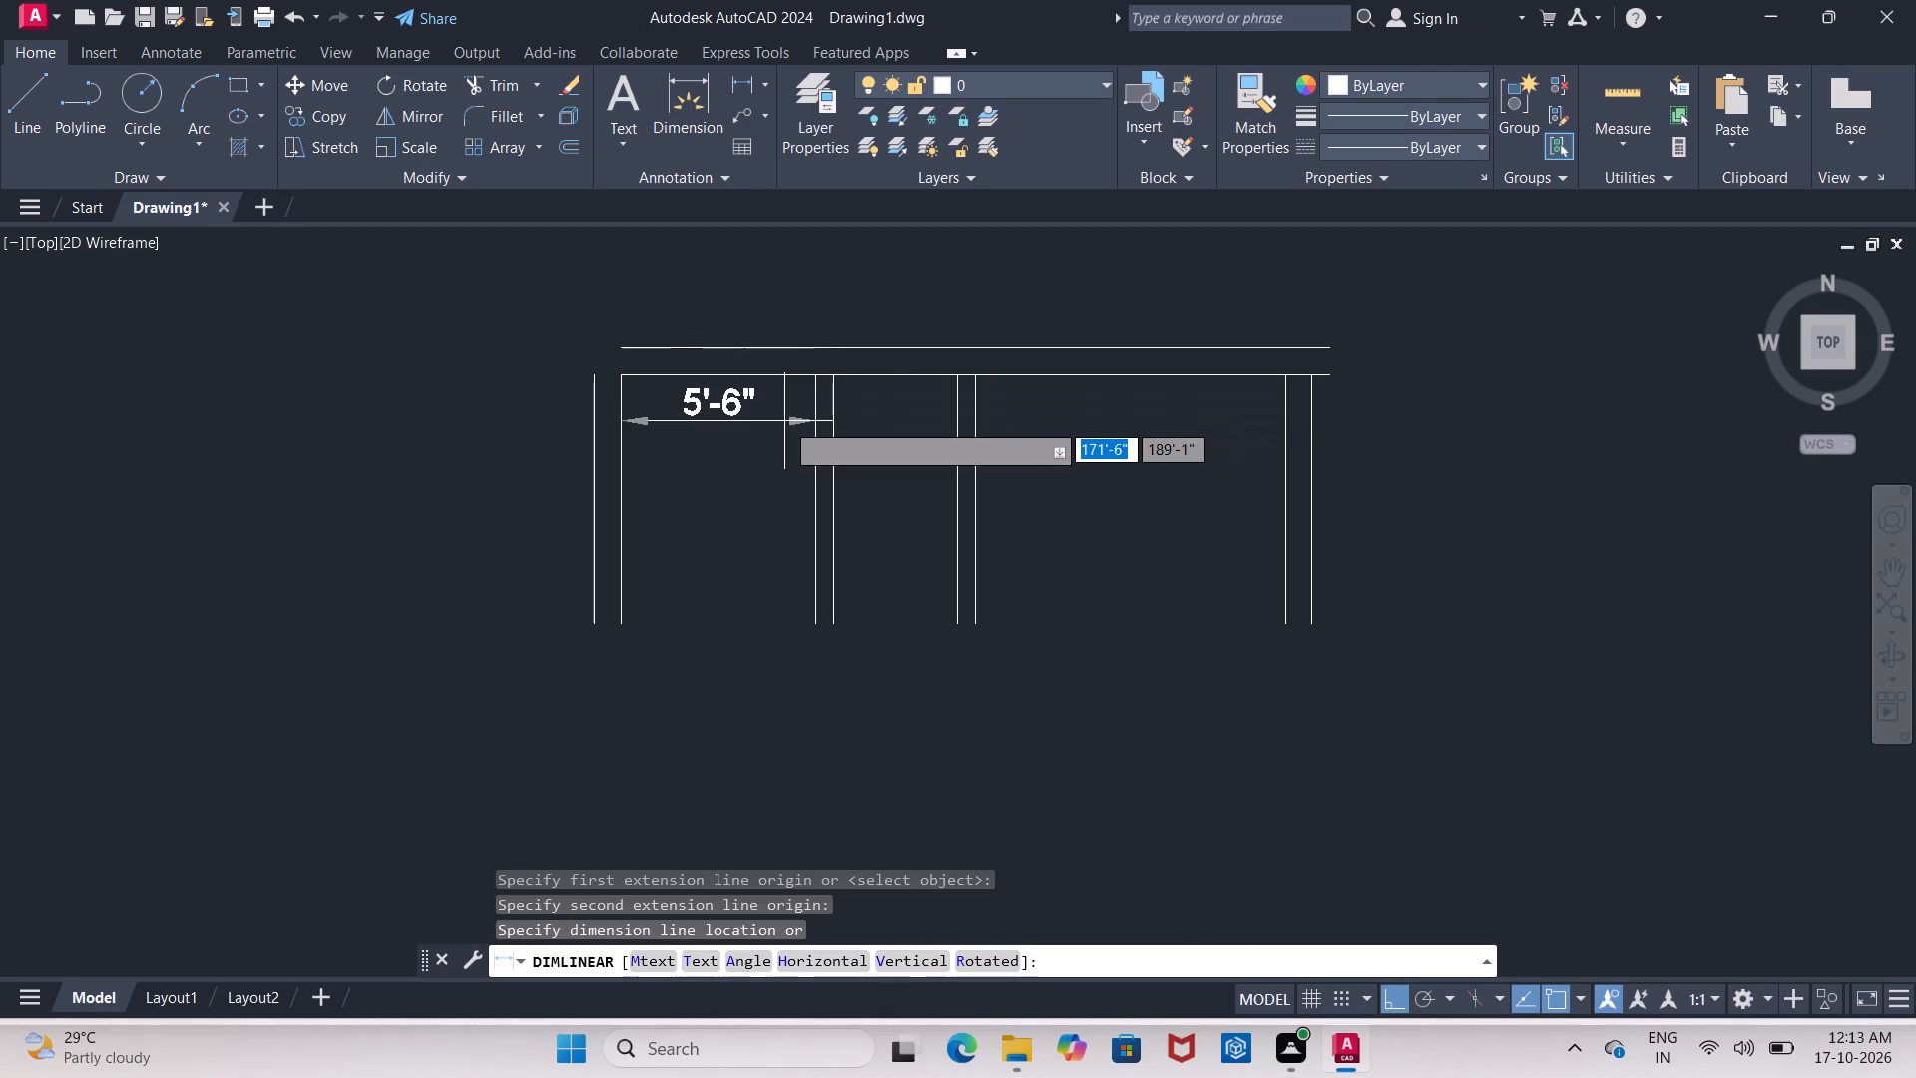
key("Escape")
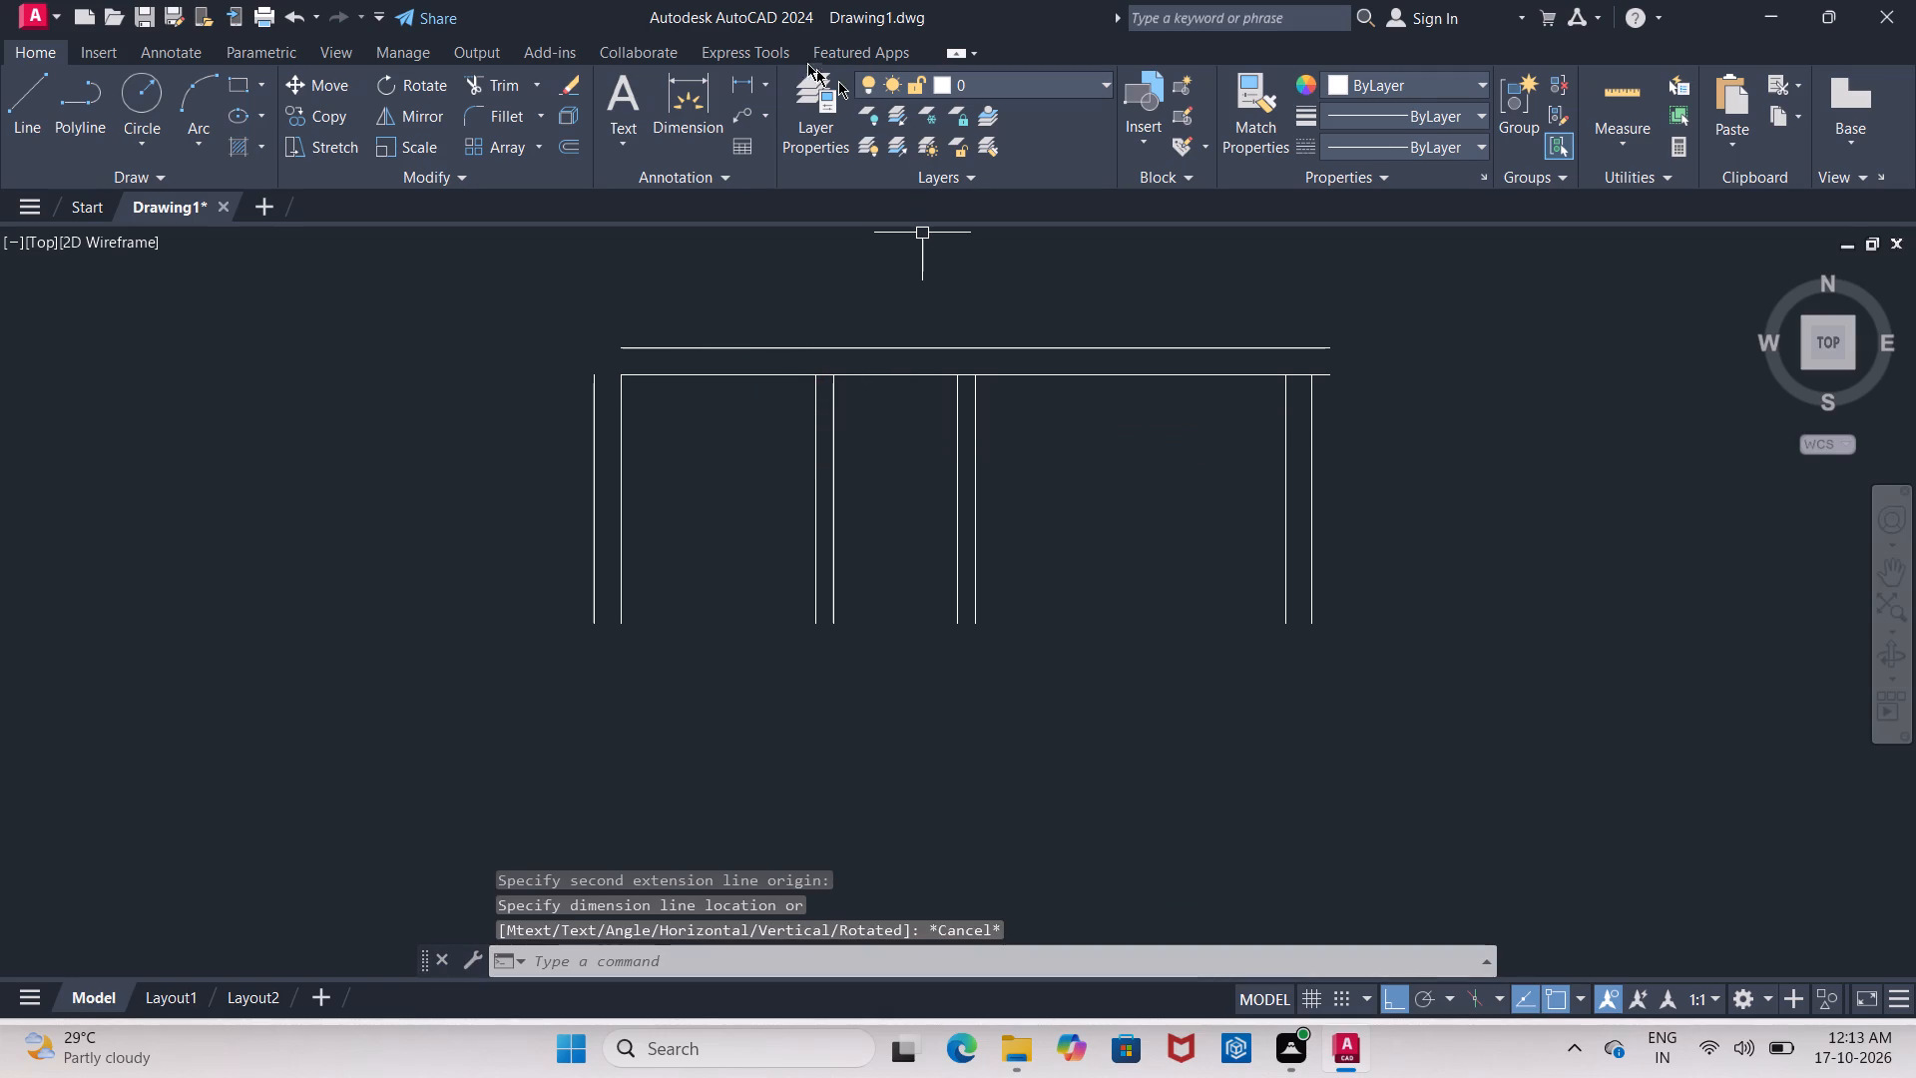
left_click(737, 82)
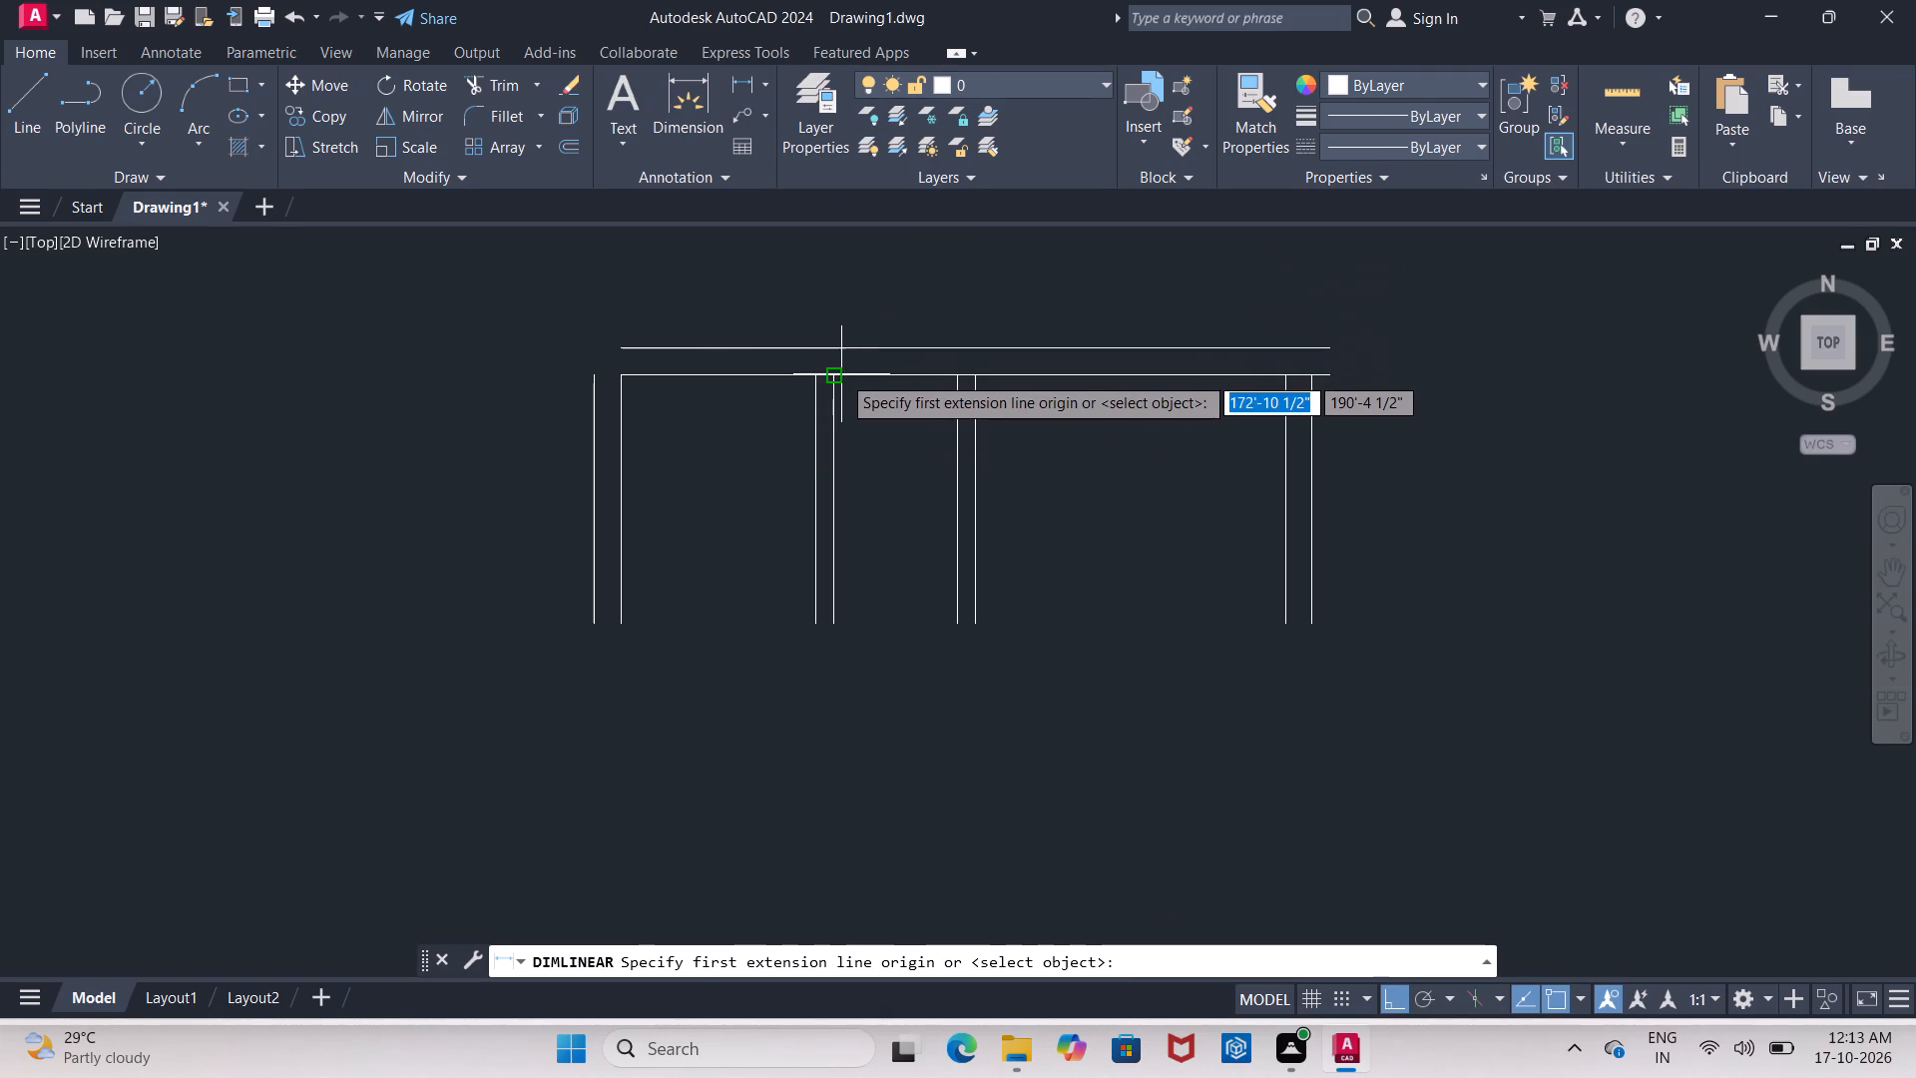
left_click(841, 374)
left_click(964, 375)
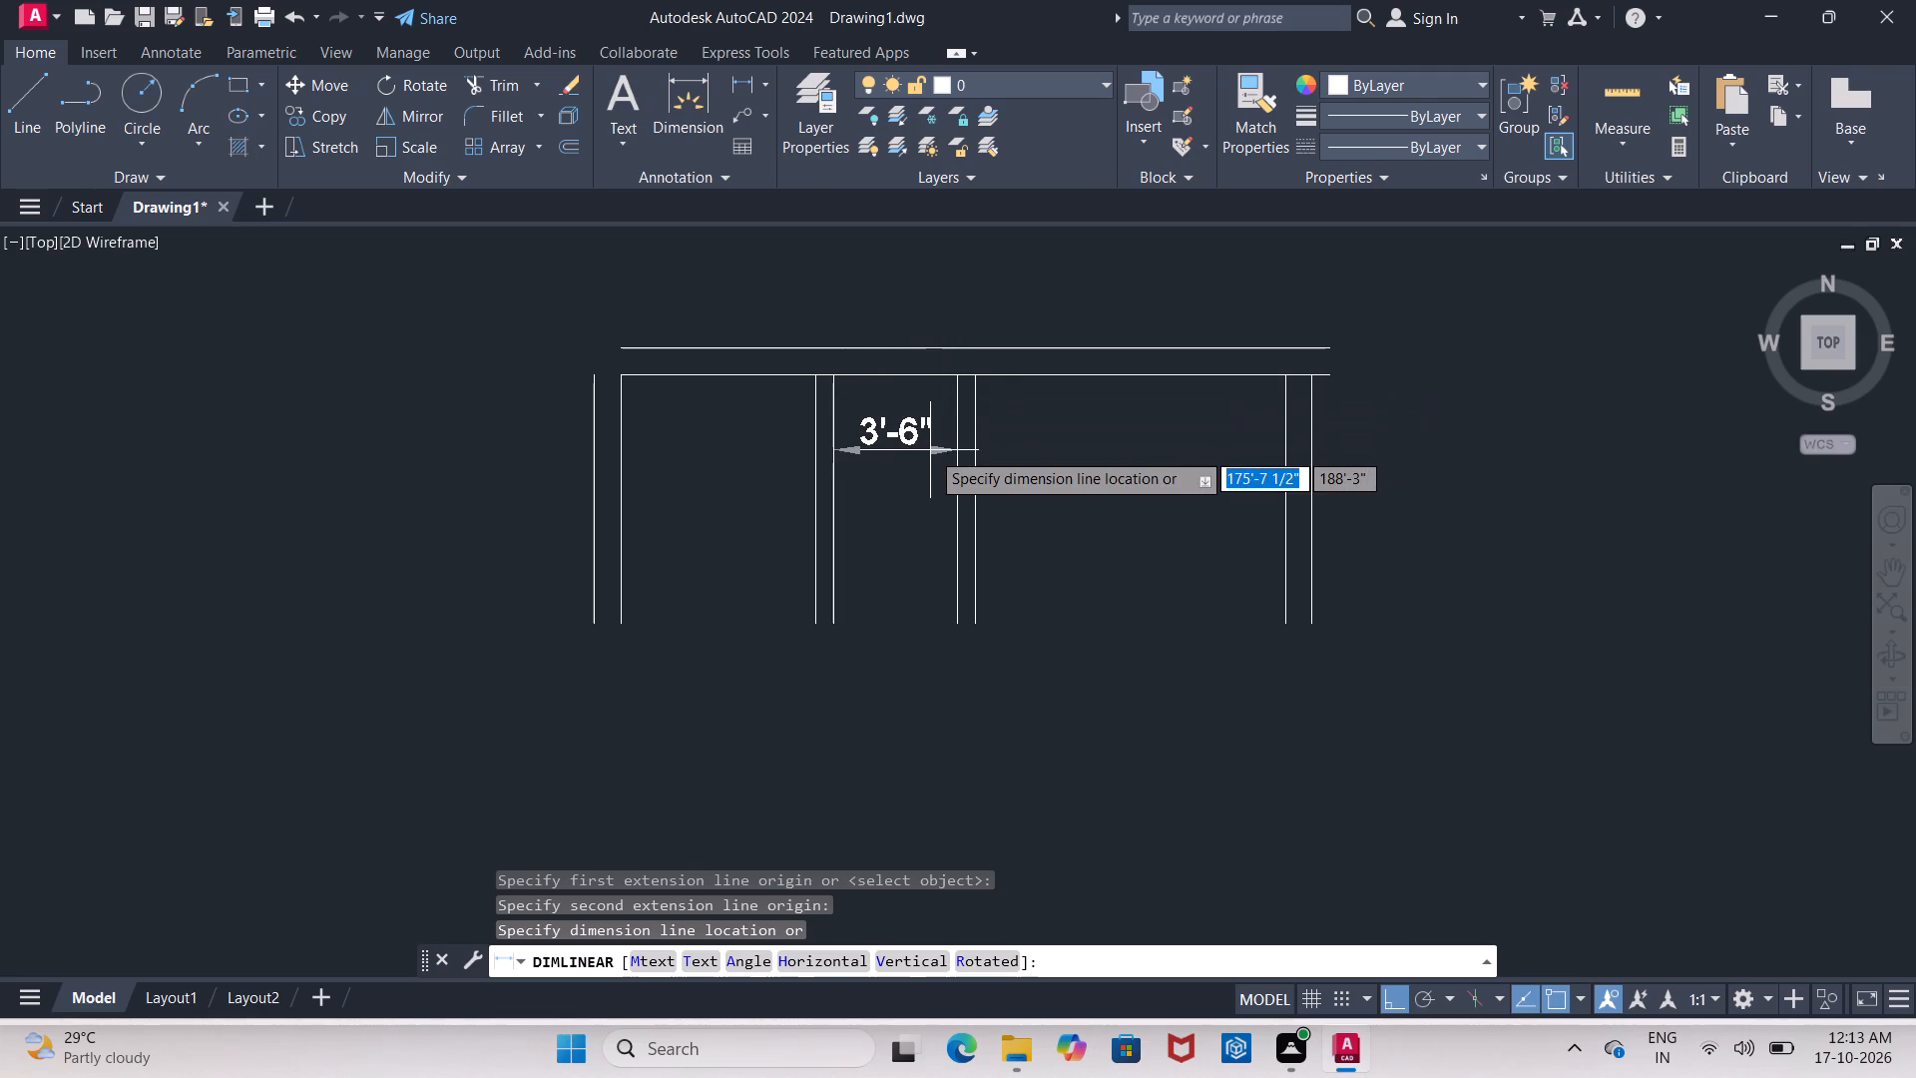
key("Escape")
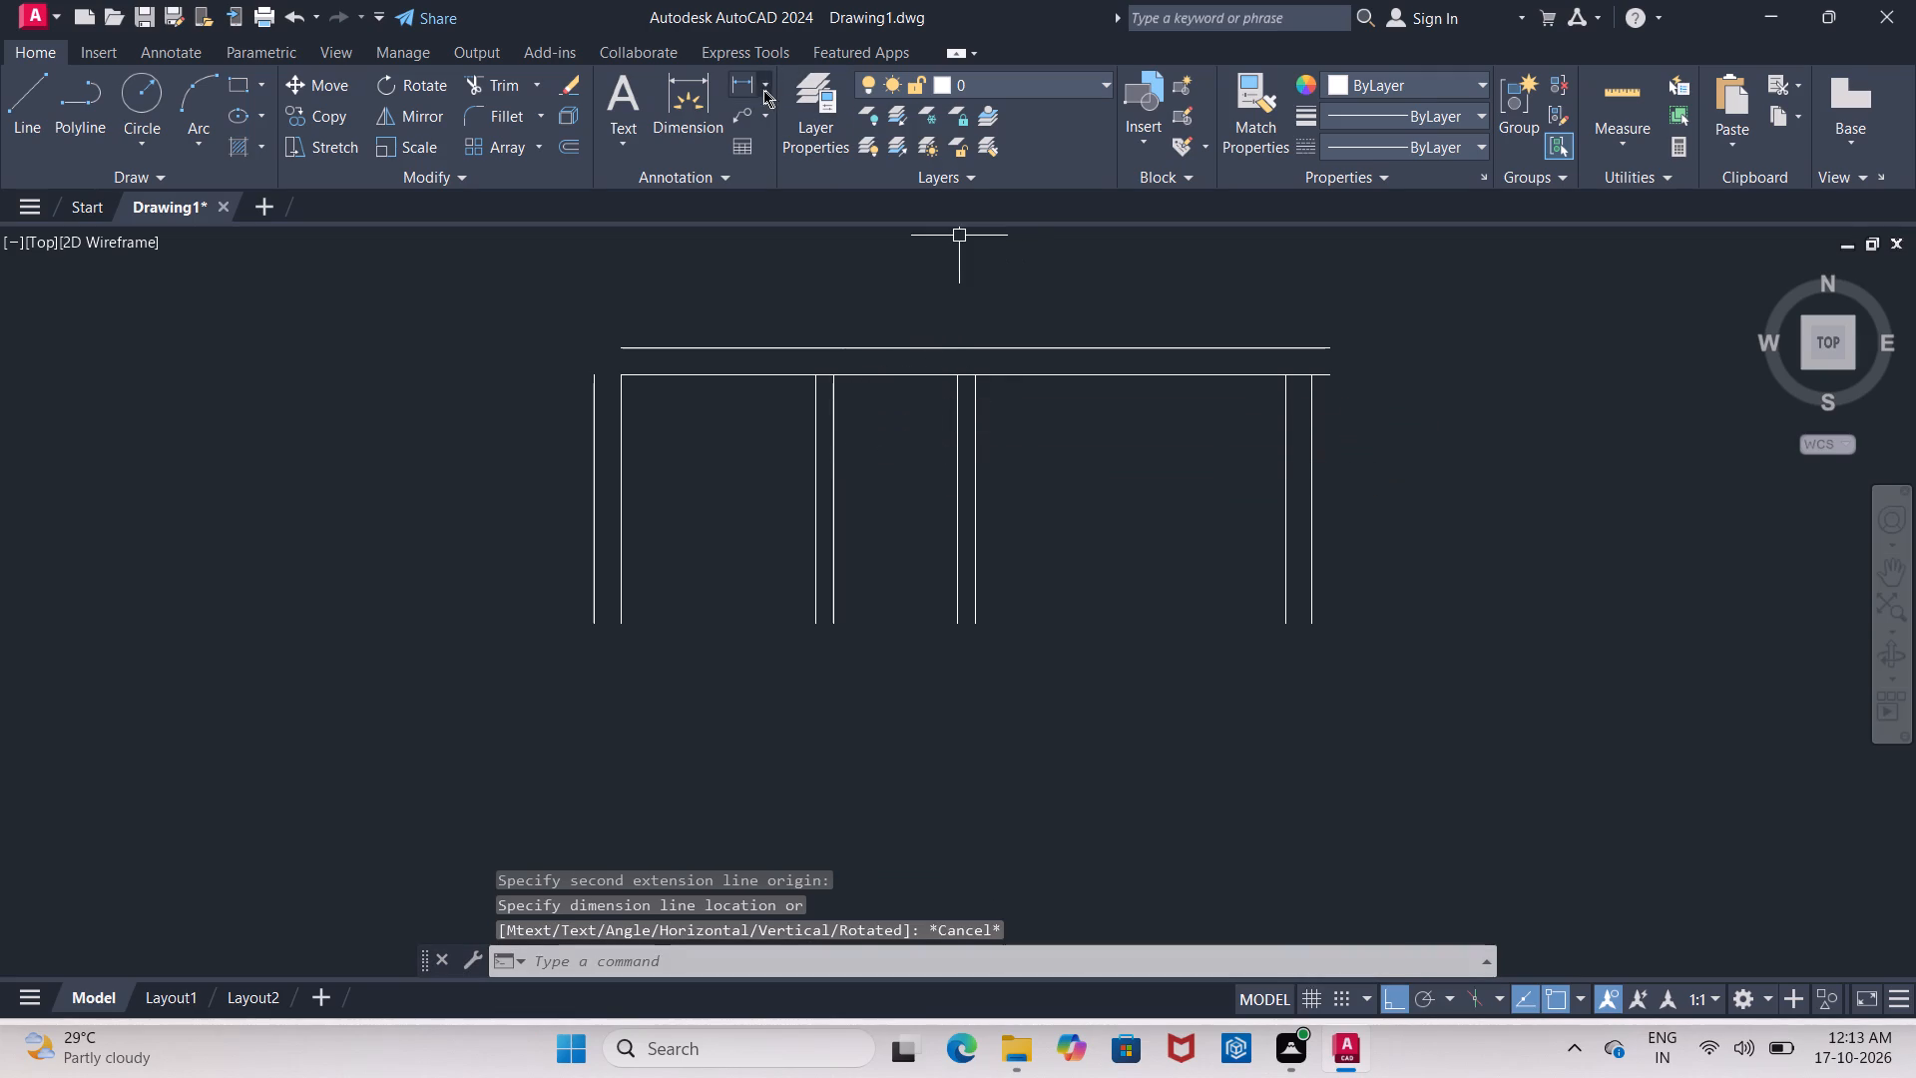
Measure how far the top wall's inner line extends past the right side wall's outer line.
left_click(750, 90)
middle_click_drag(1329, 435, 1164, 449)
scroll(1163, 419, "up", 2)
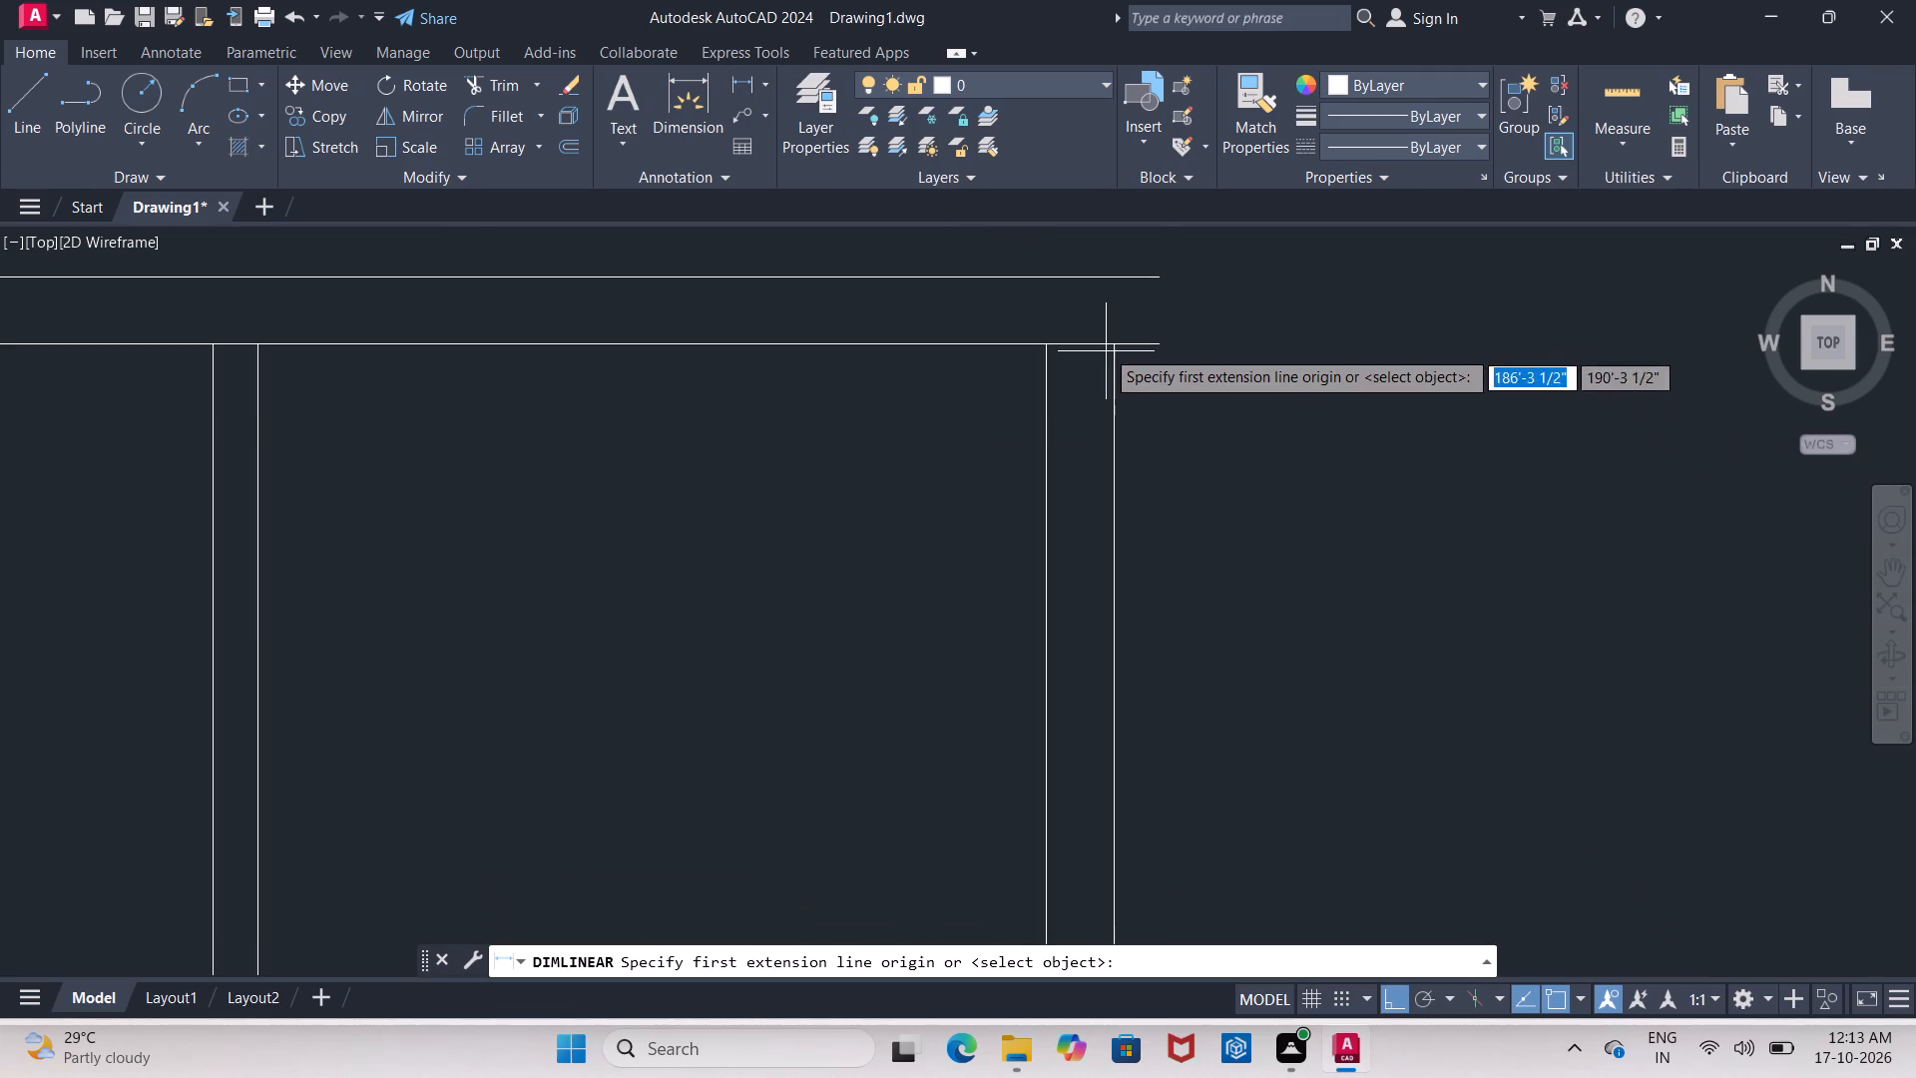
left_click(1119, 347)
left_click(1163, 349)
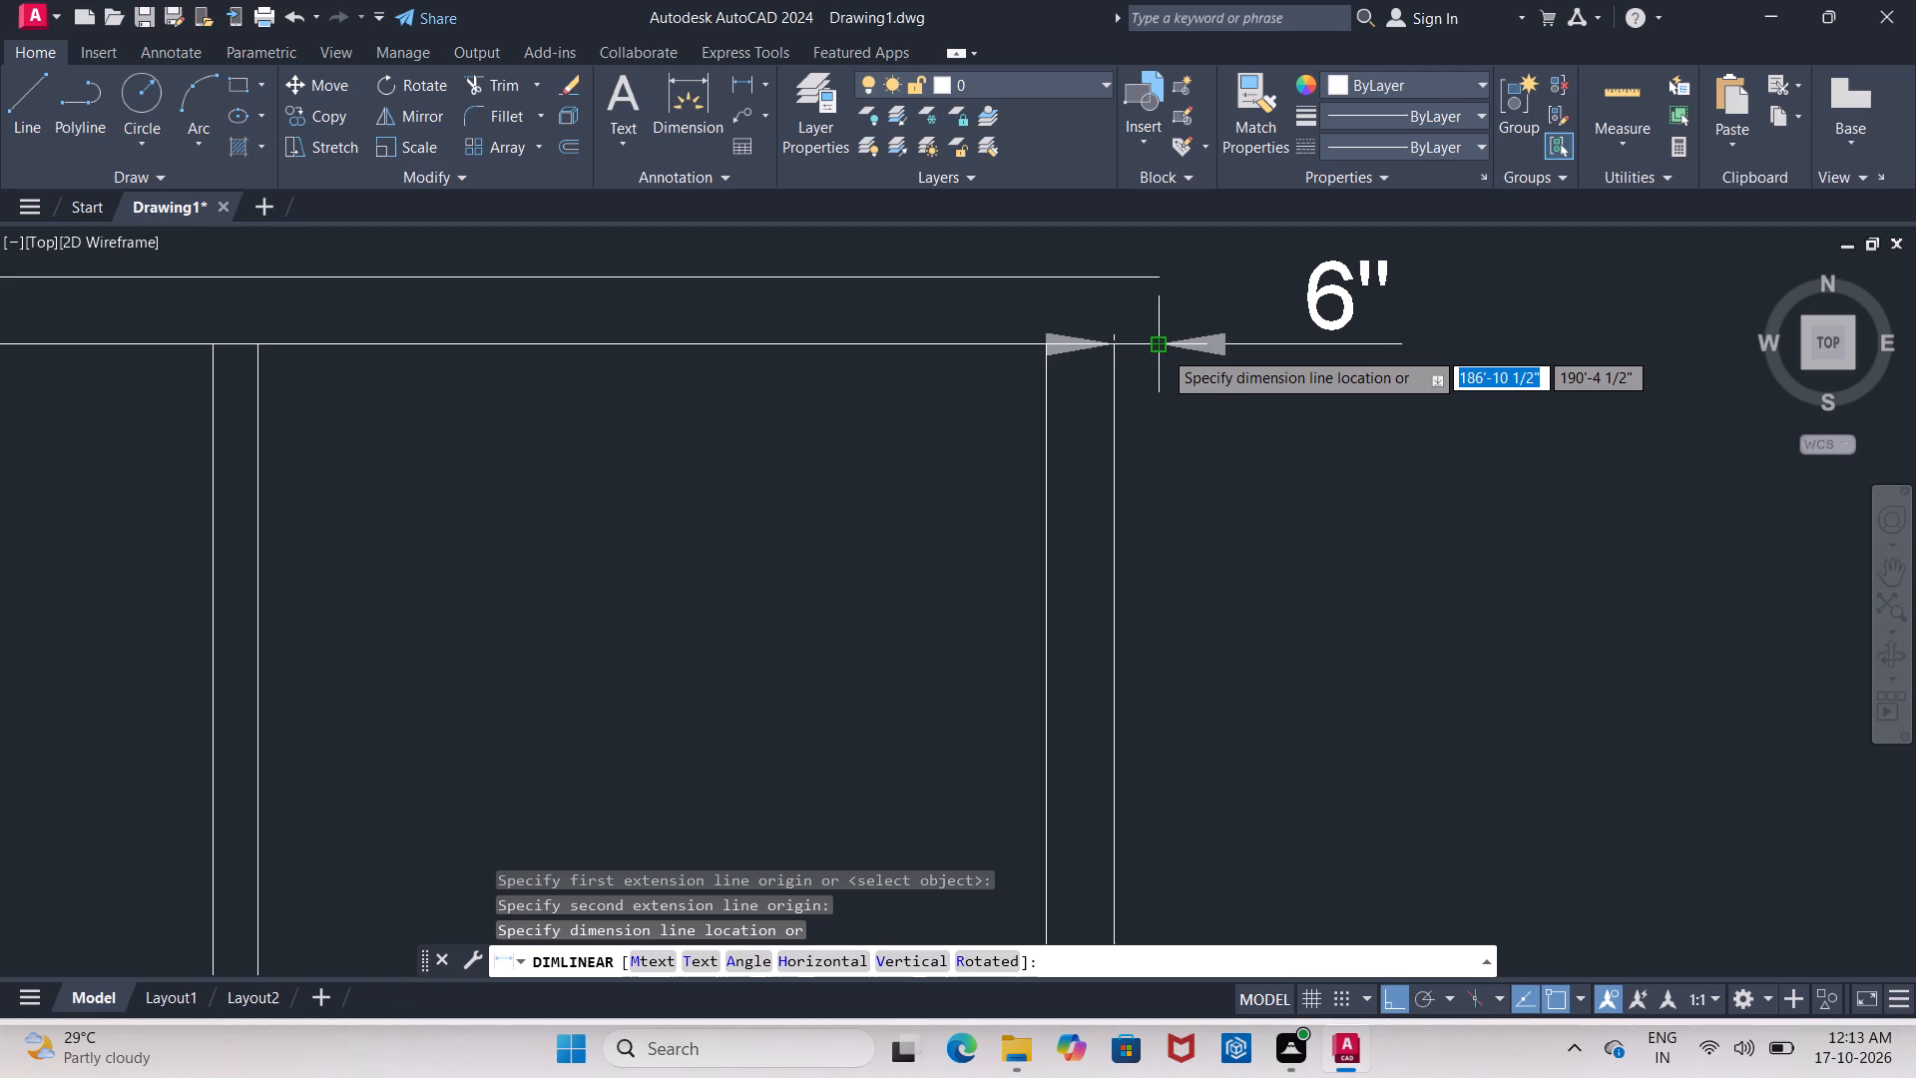
key("Escape")
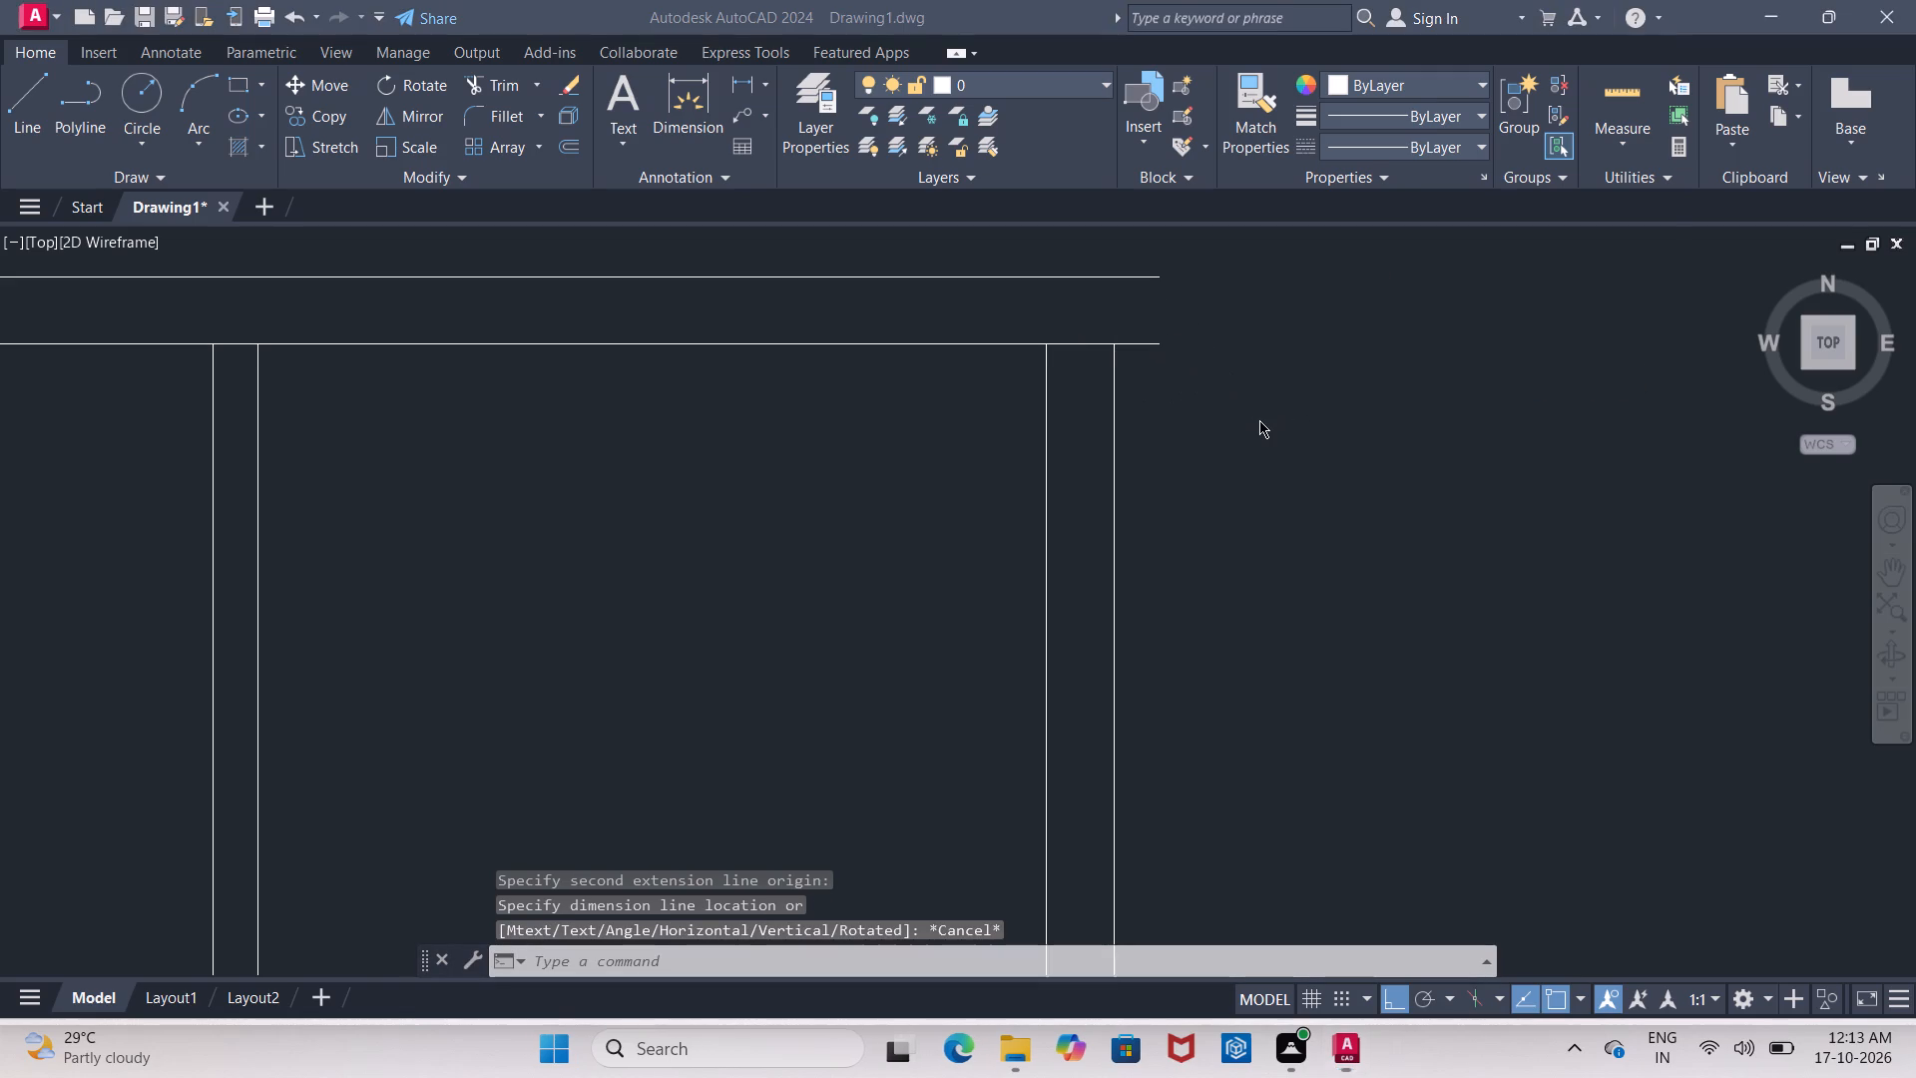
Switch to Calculator, add 3.6 and 6, and close it again.
type("3.6")
key("Return")
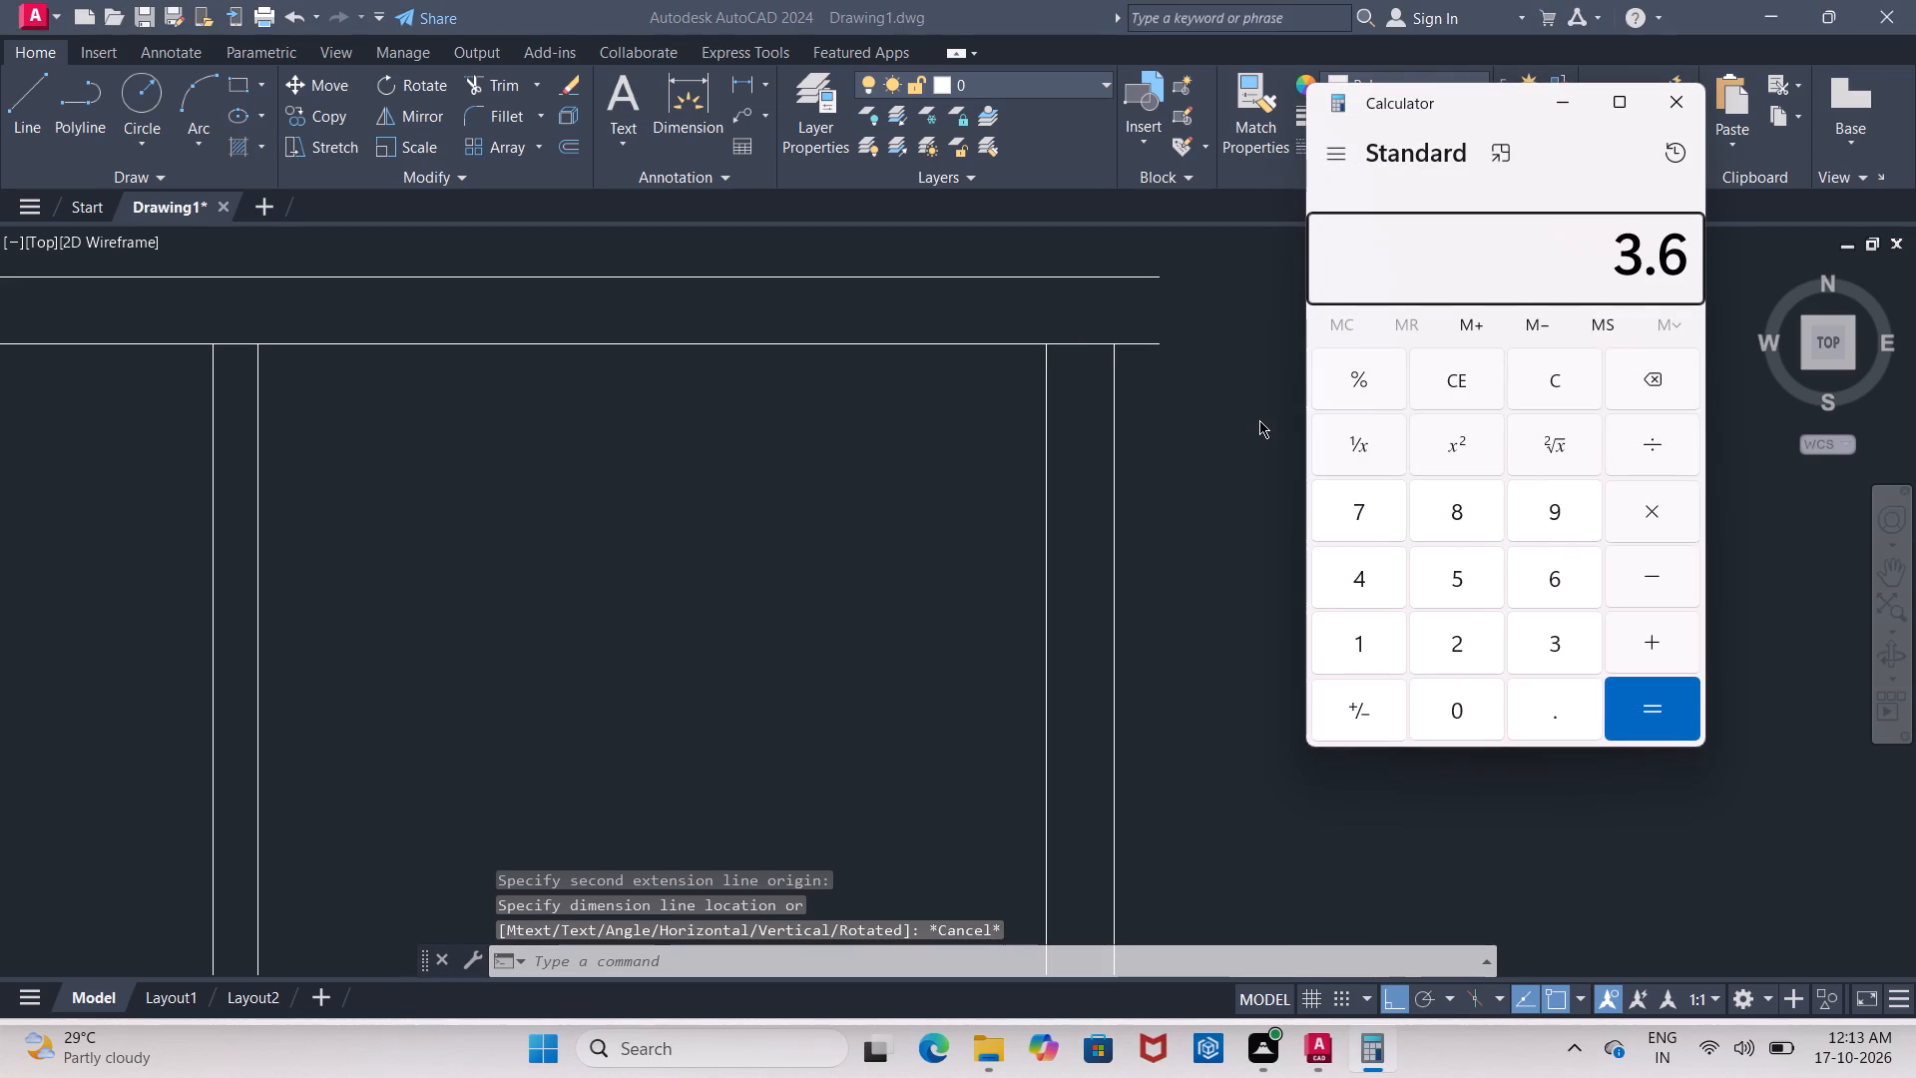
key("Escape")
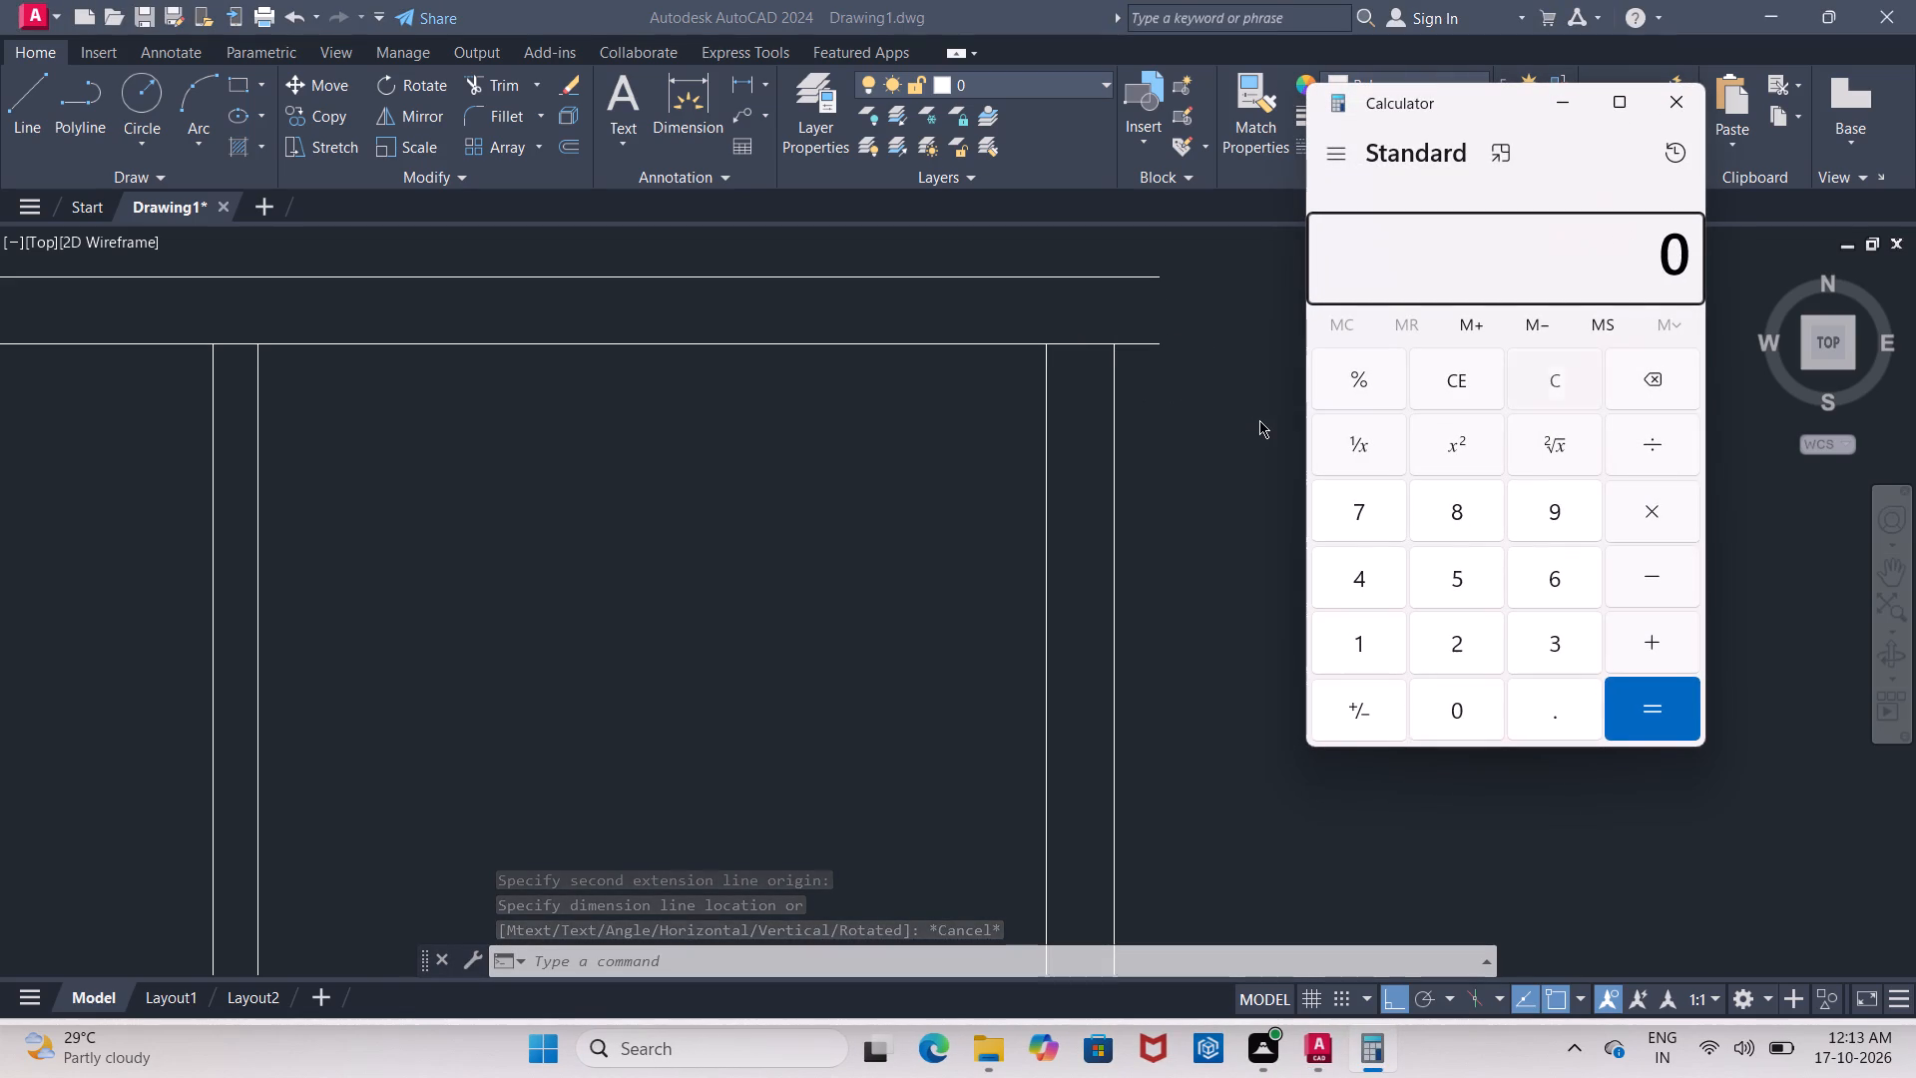
key("Escape")
type("3.6+6")
key("Return")
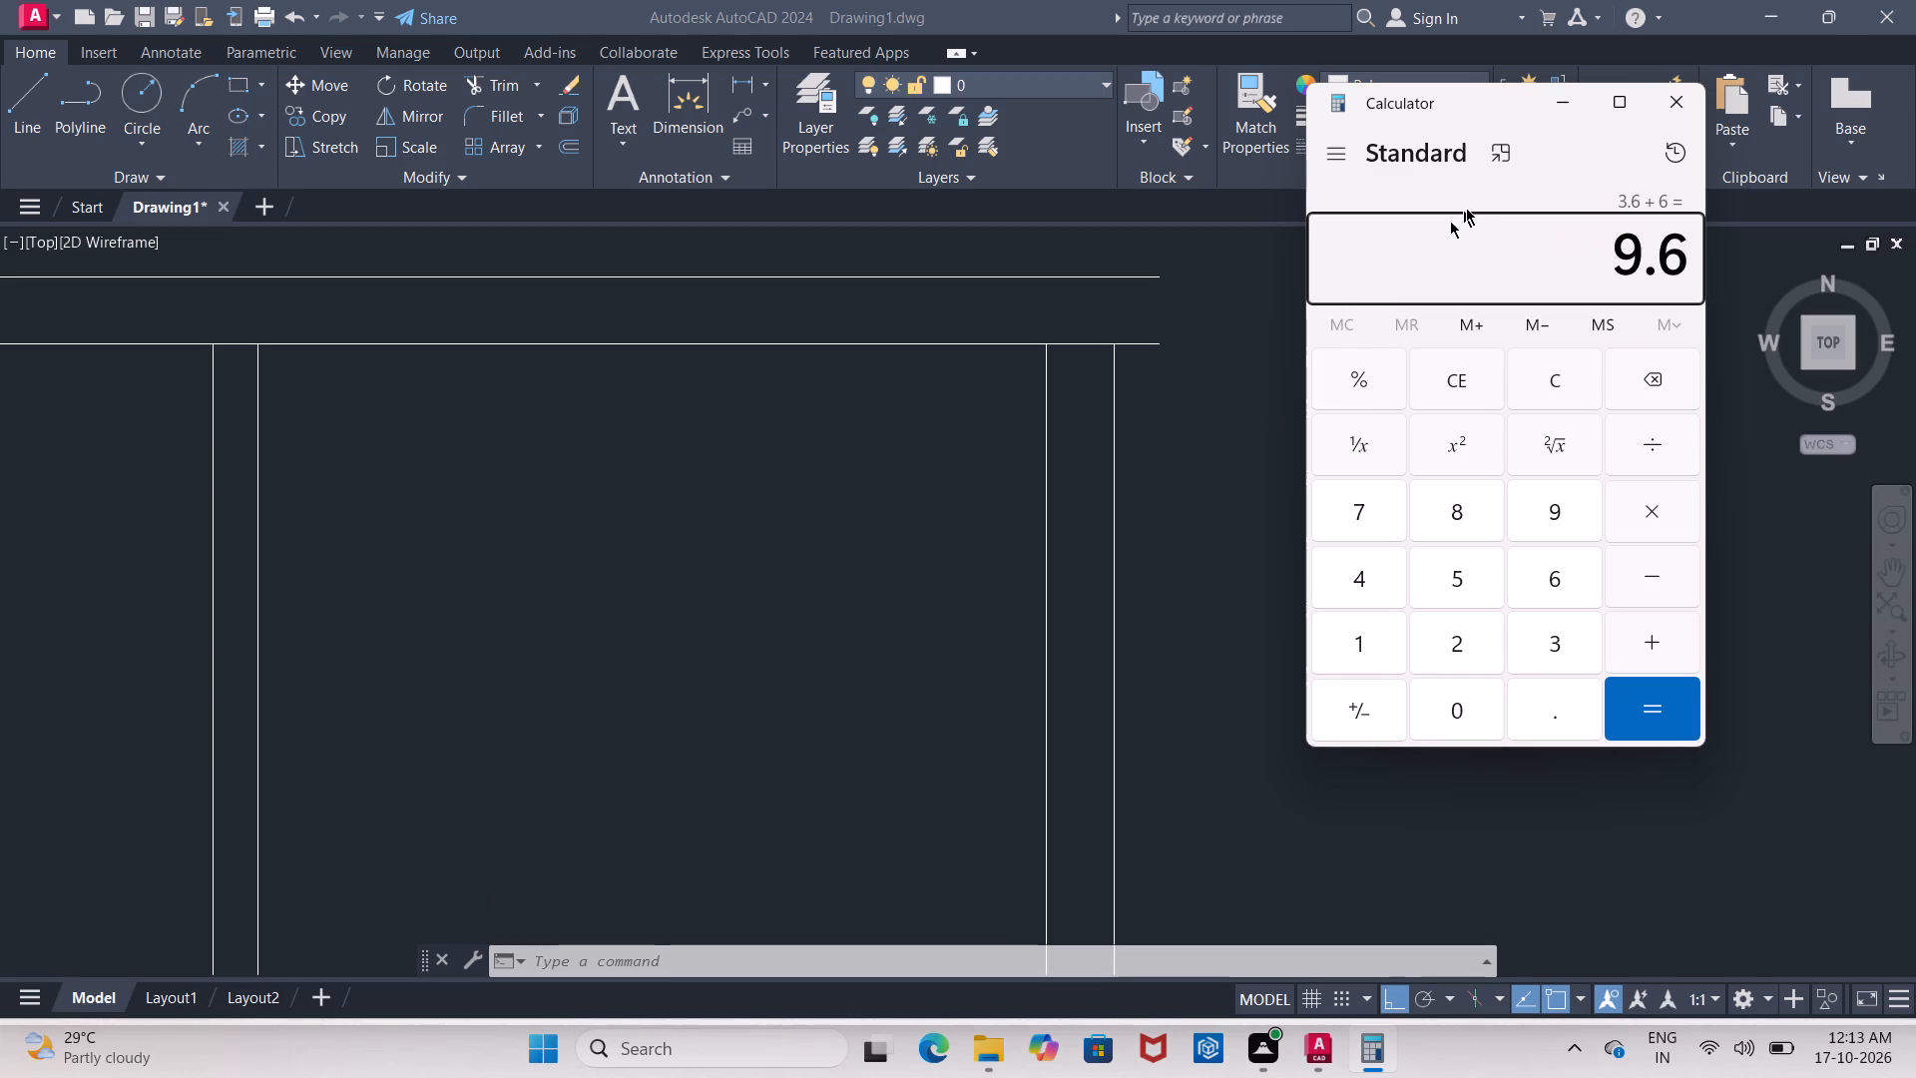
left_click(1676, 116)
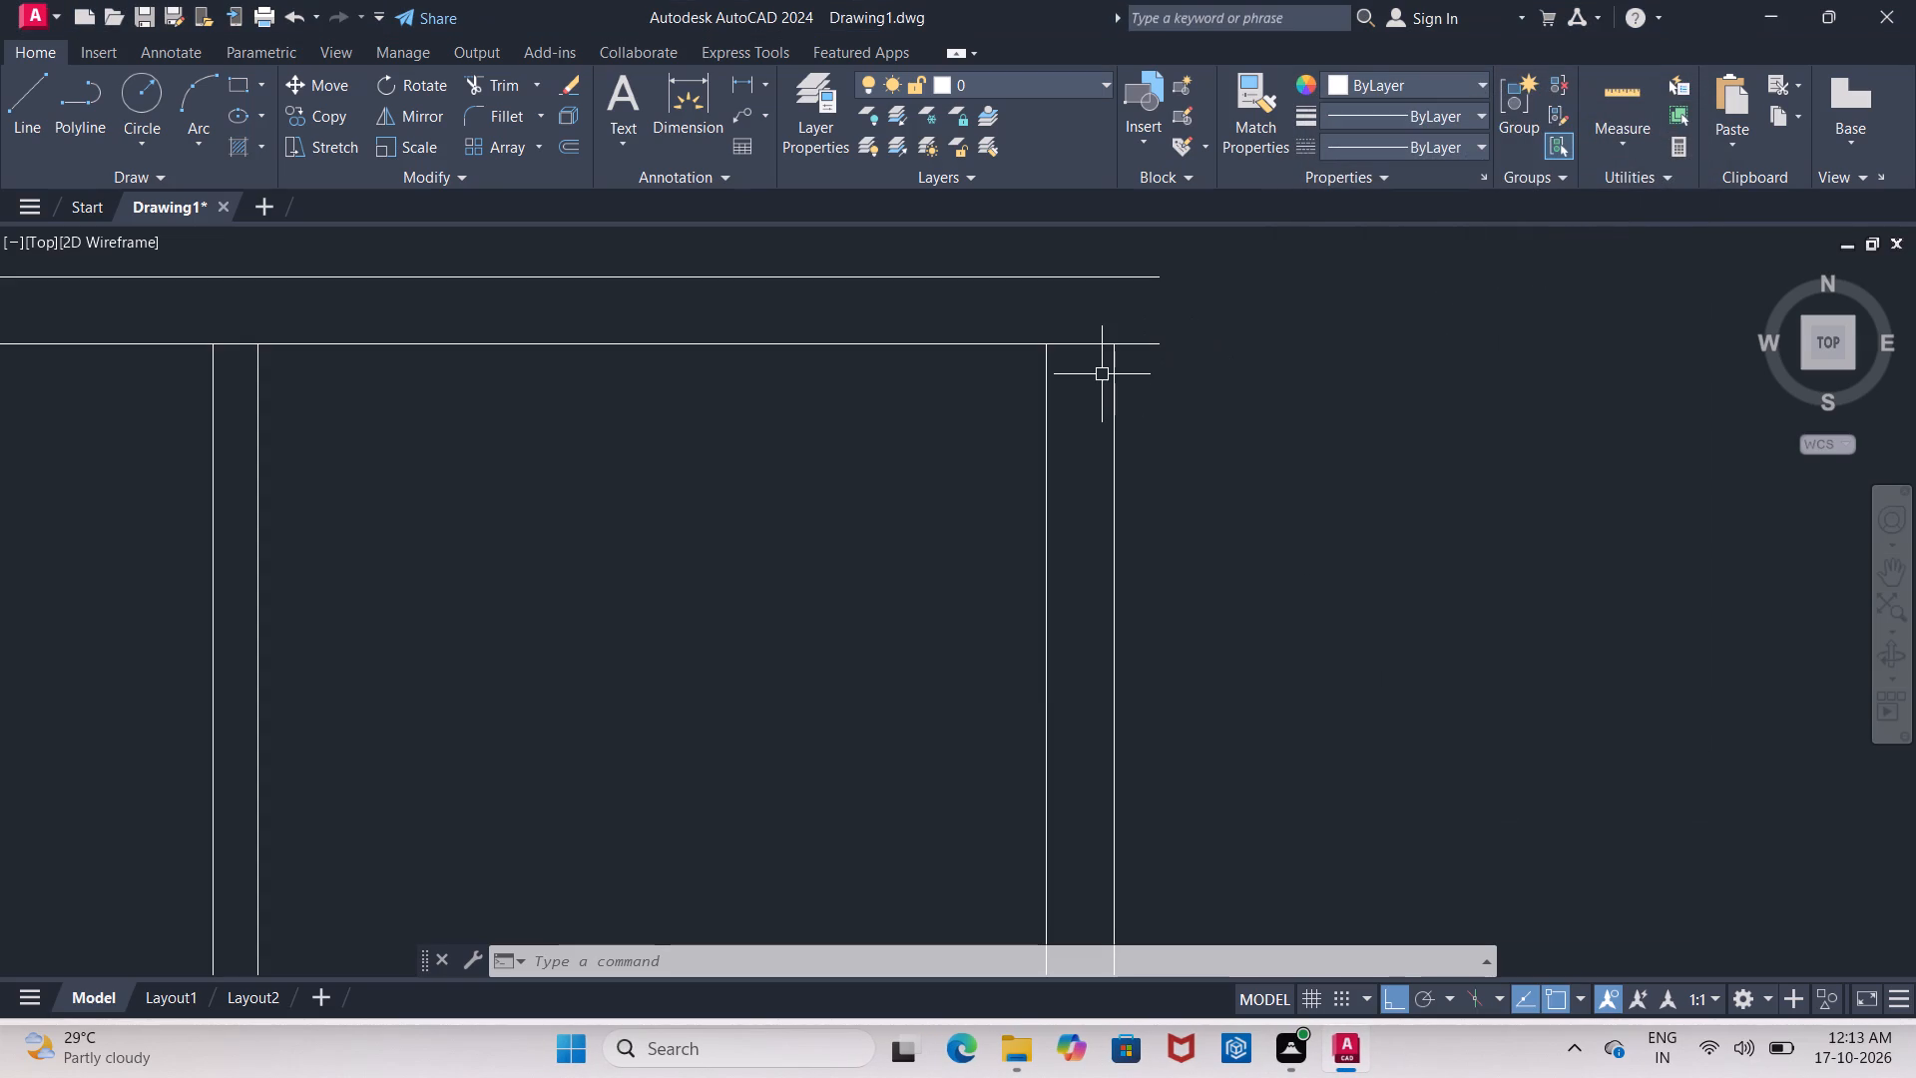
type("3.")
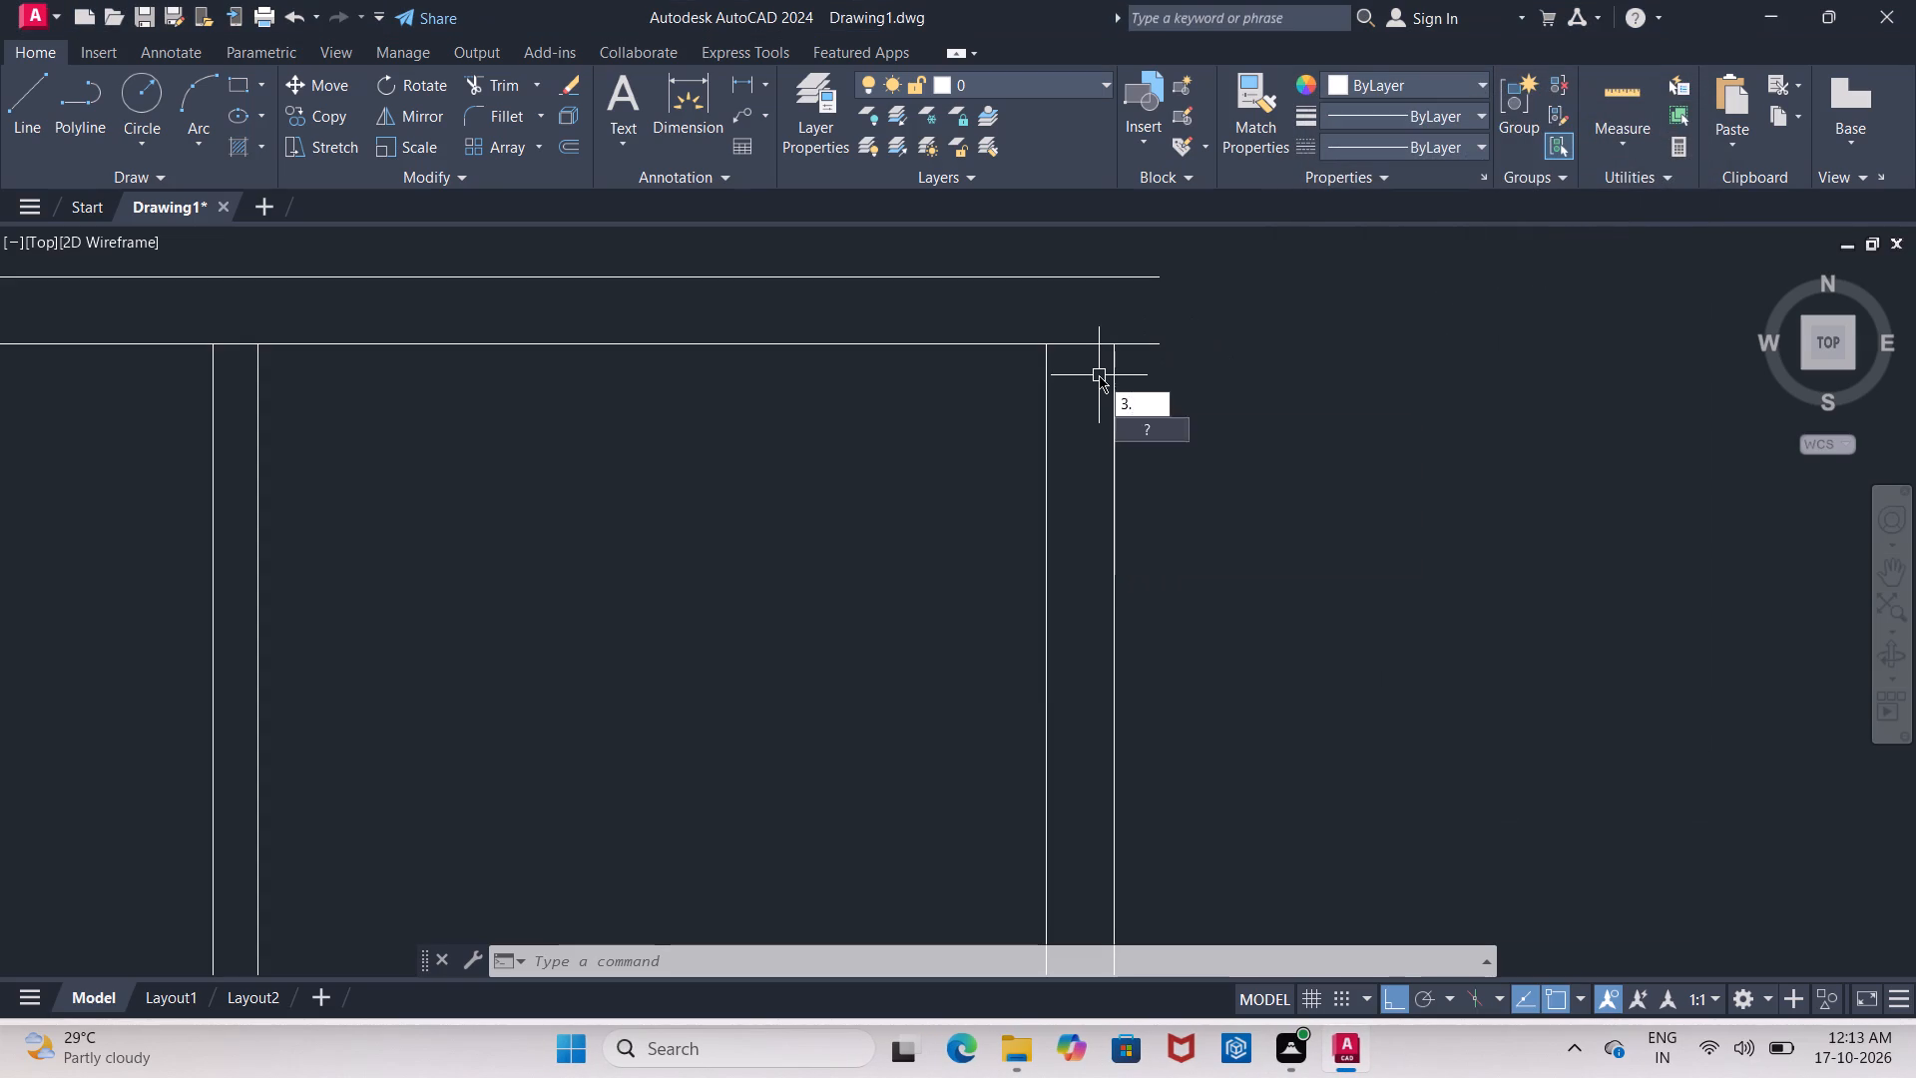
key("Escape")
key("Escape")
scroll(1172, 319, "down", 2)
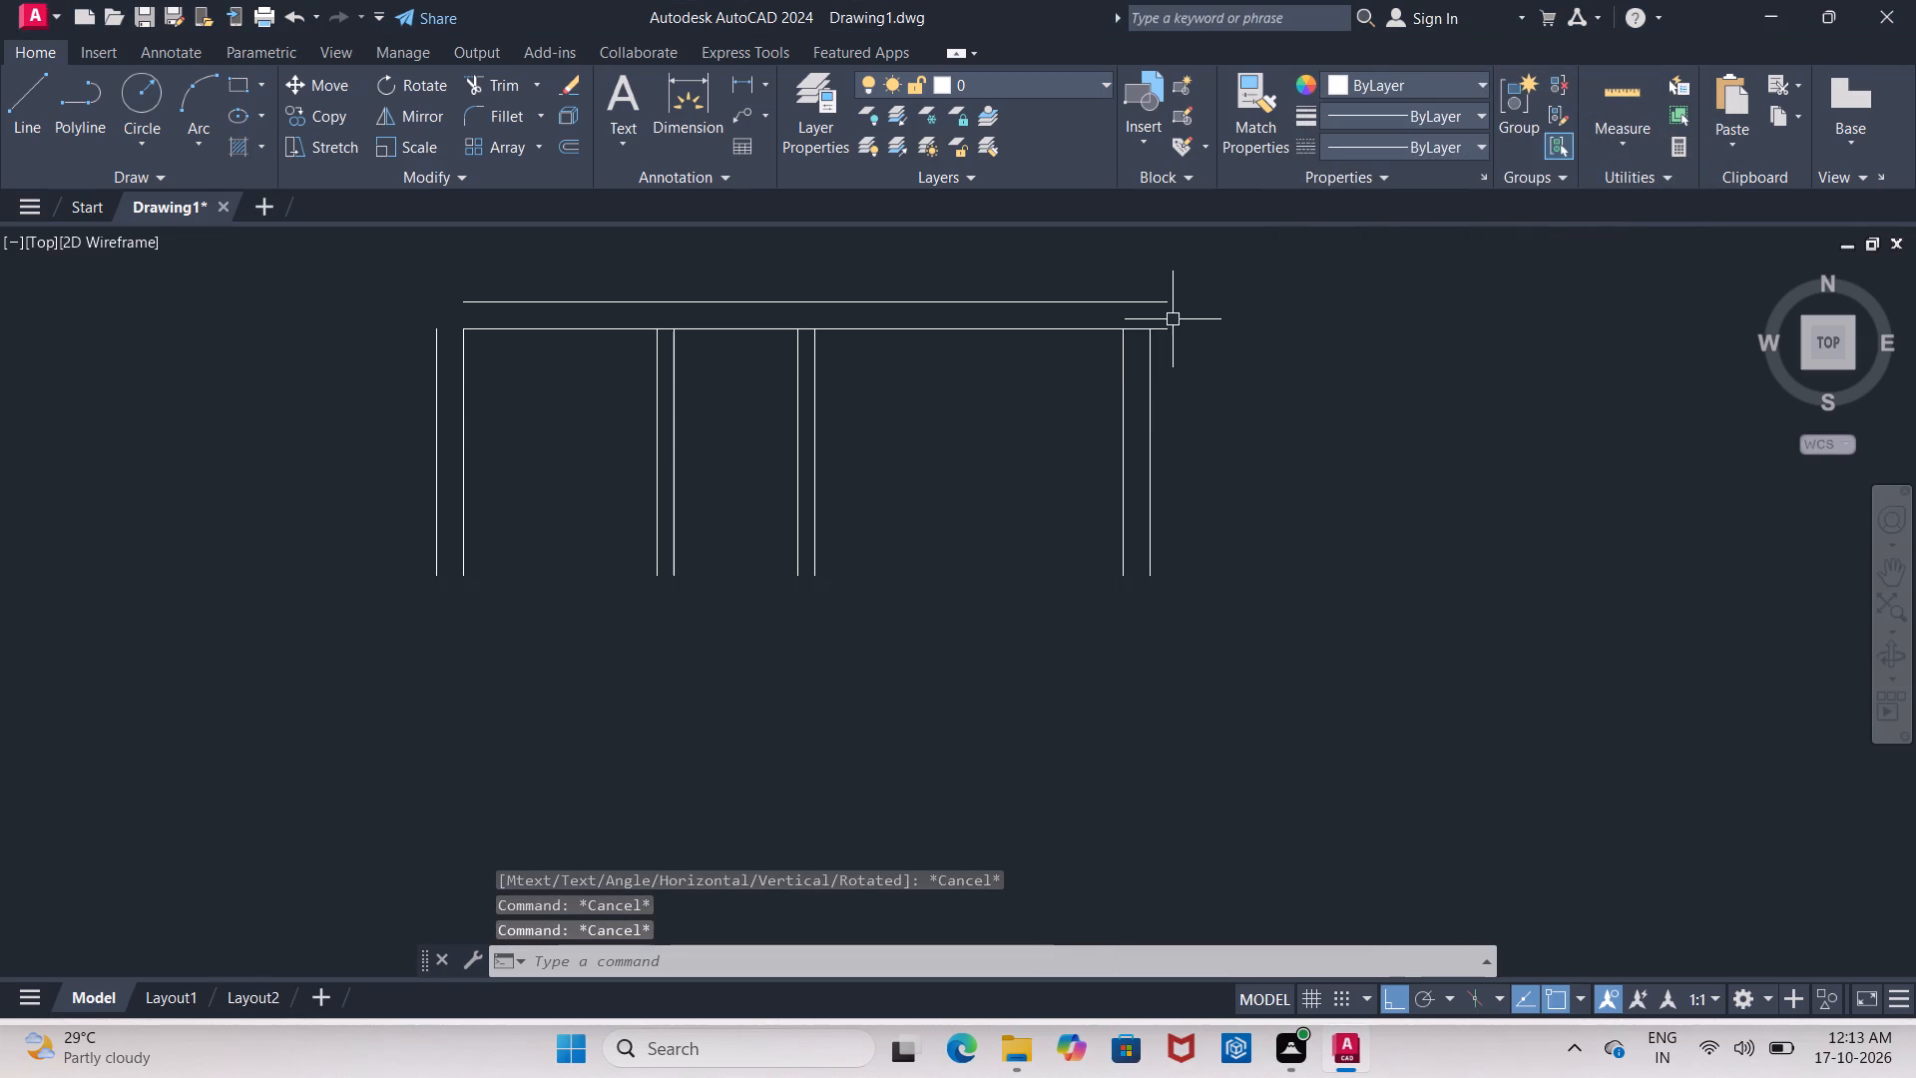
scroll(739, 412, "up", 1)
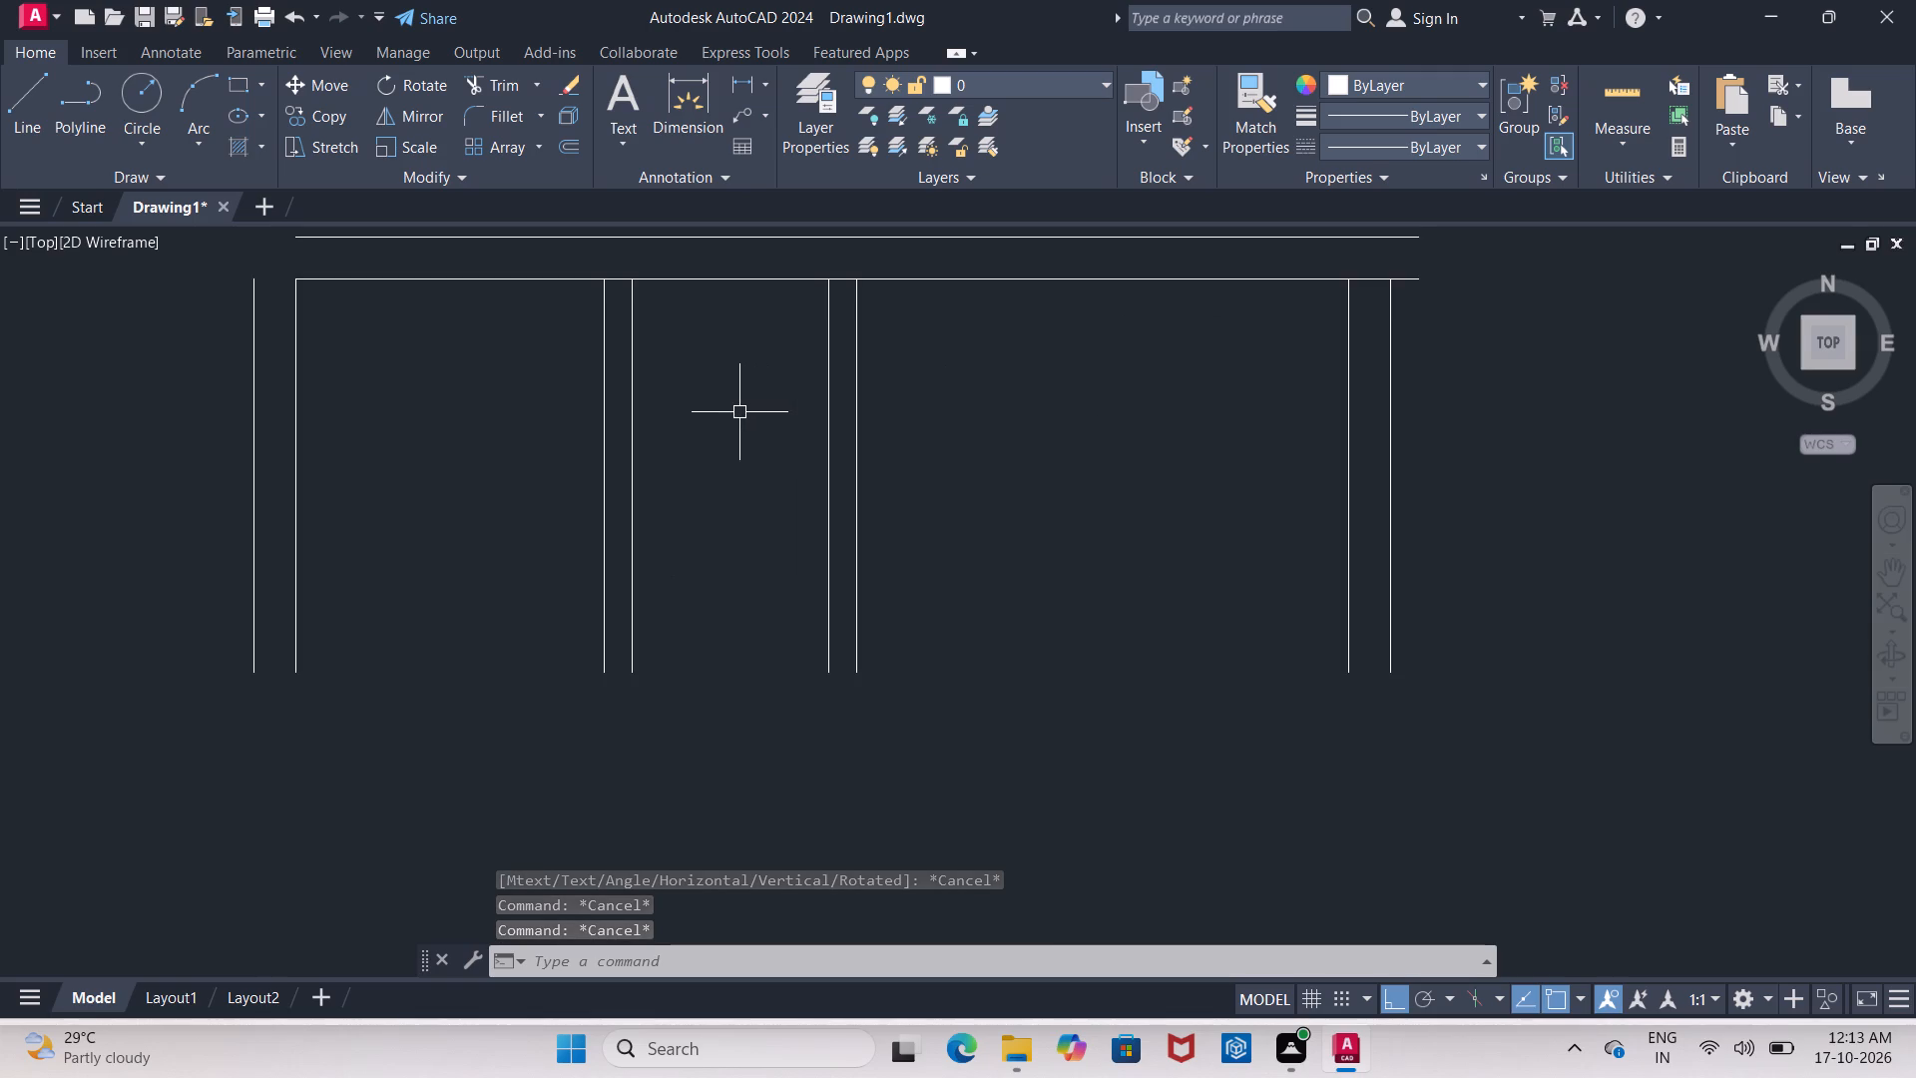
Offset the right line of the first partition 4'2" to the right to reposition the second partition.
middle_click_drag(739, 412, 780, 447)
key("Escape")
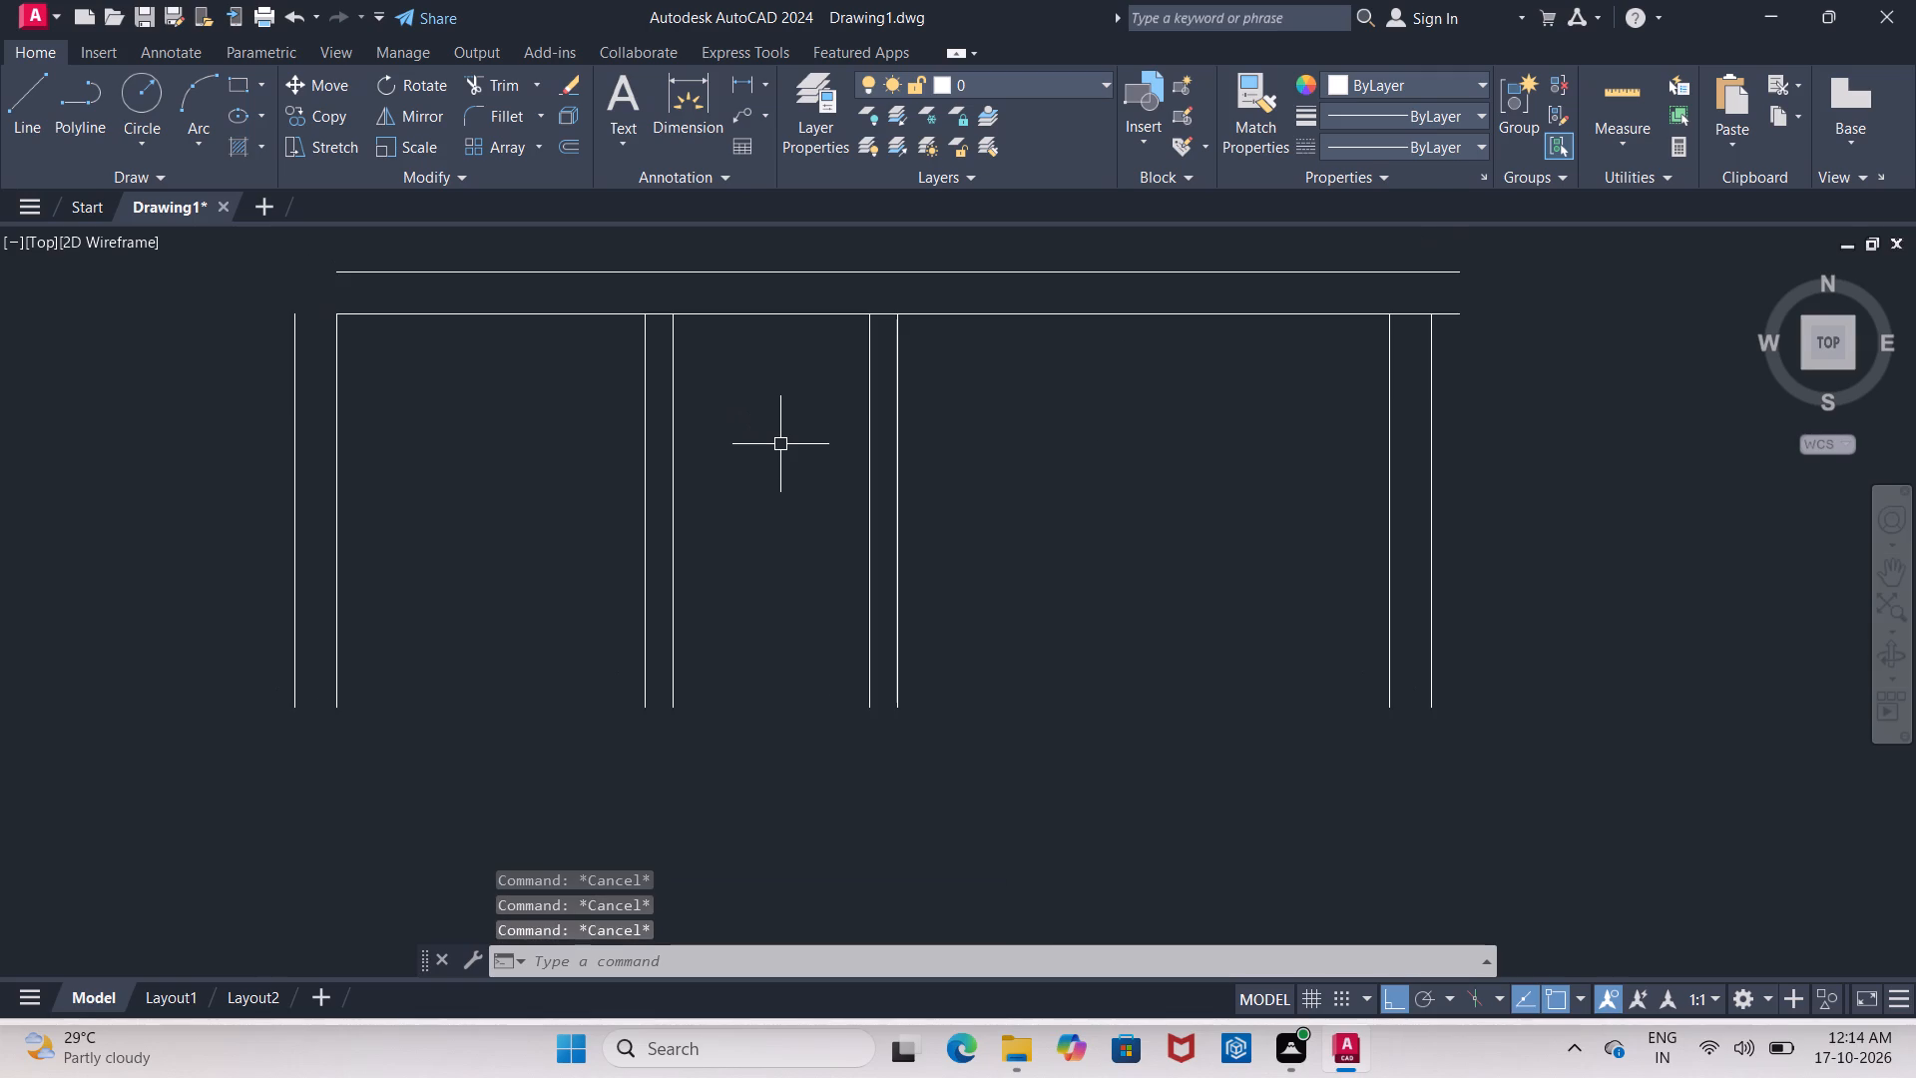
key("o")
key("Return")
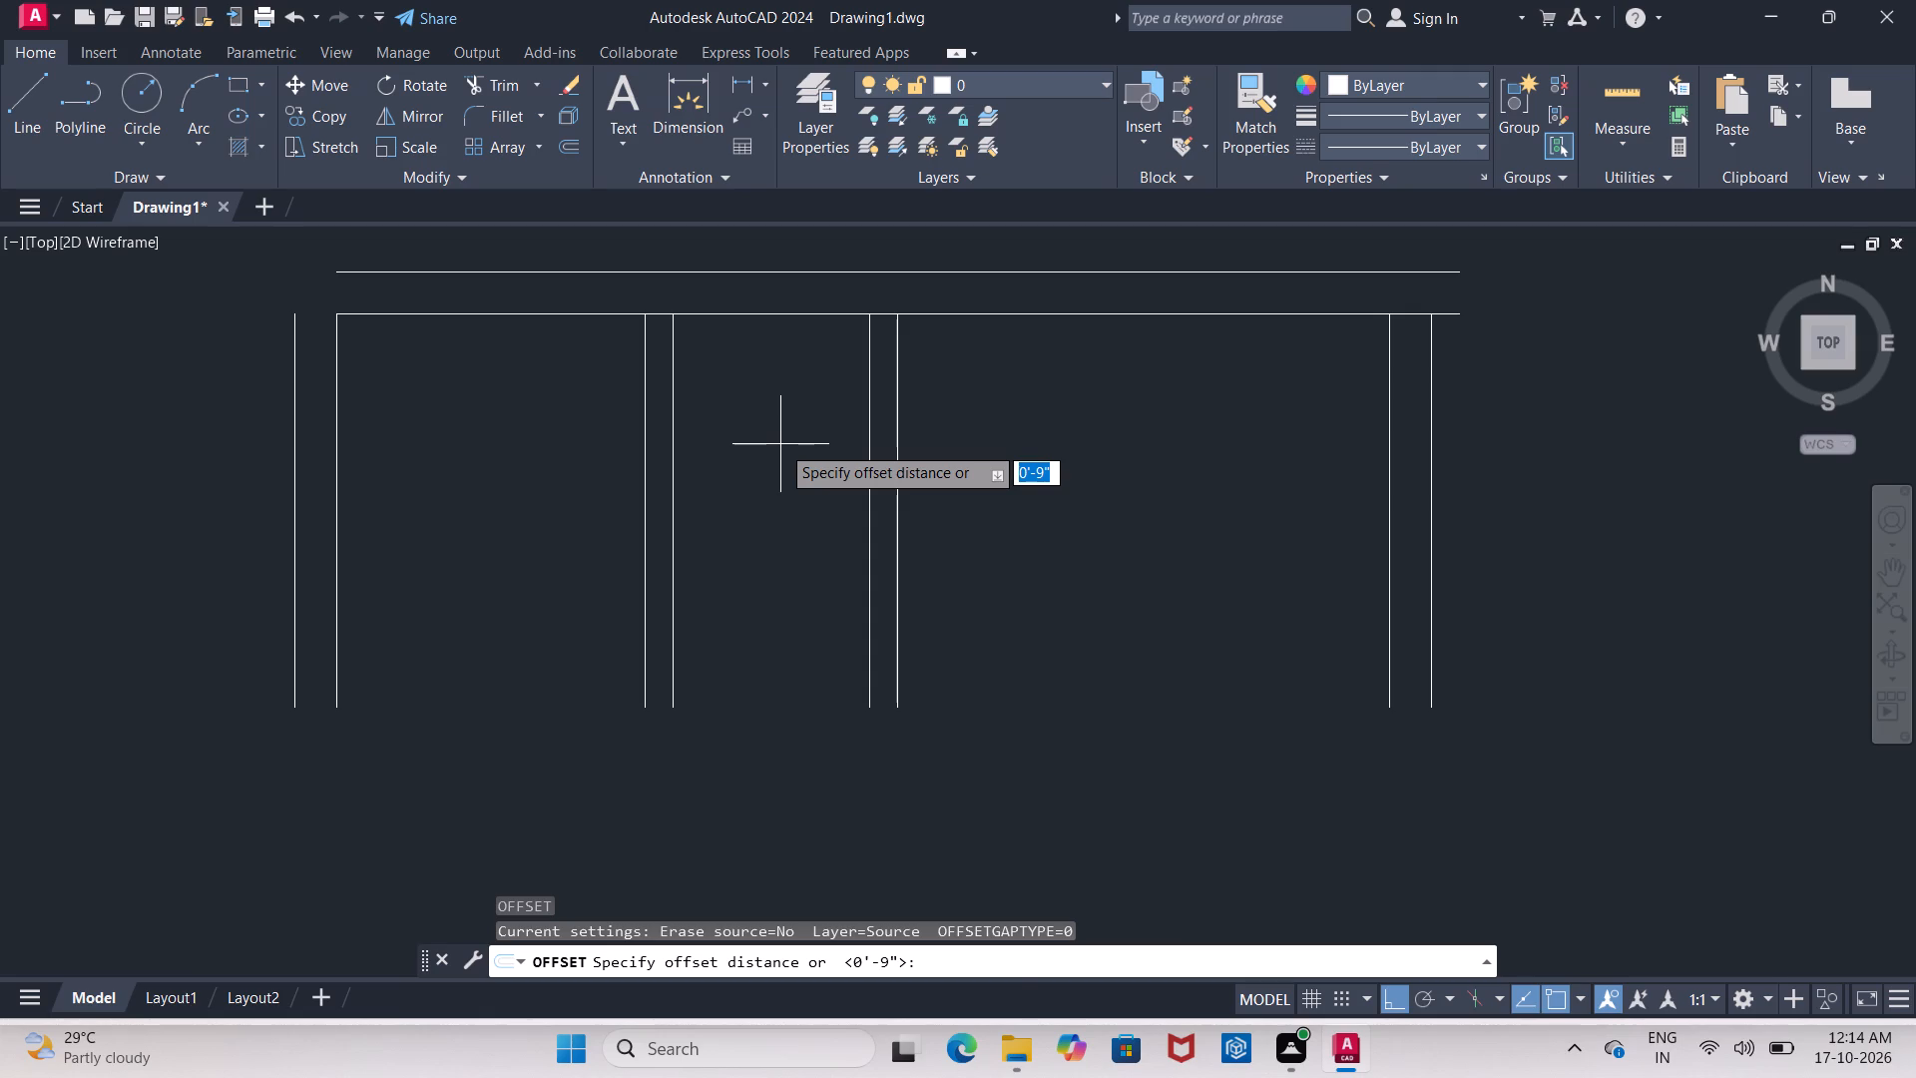
key("o")
key("Return")
key("4")
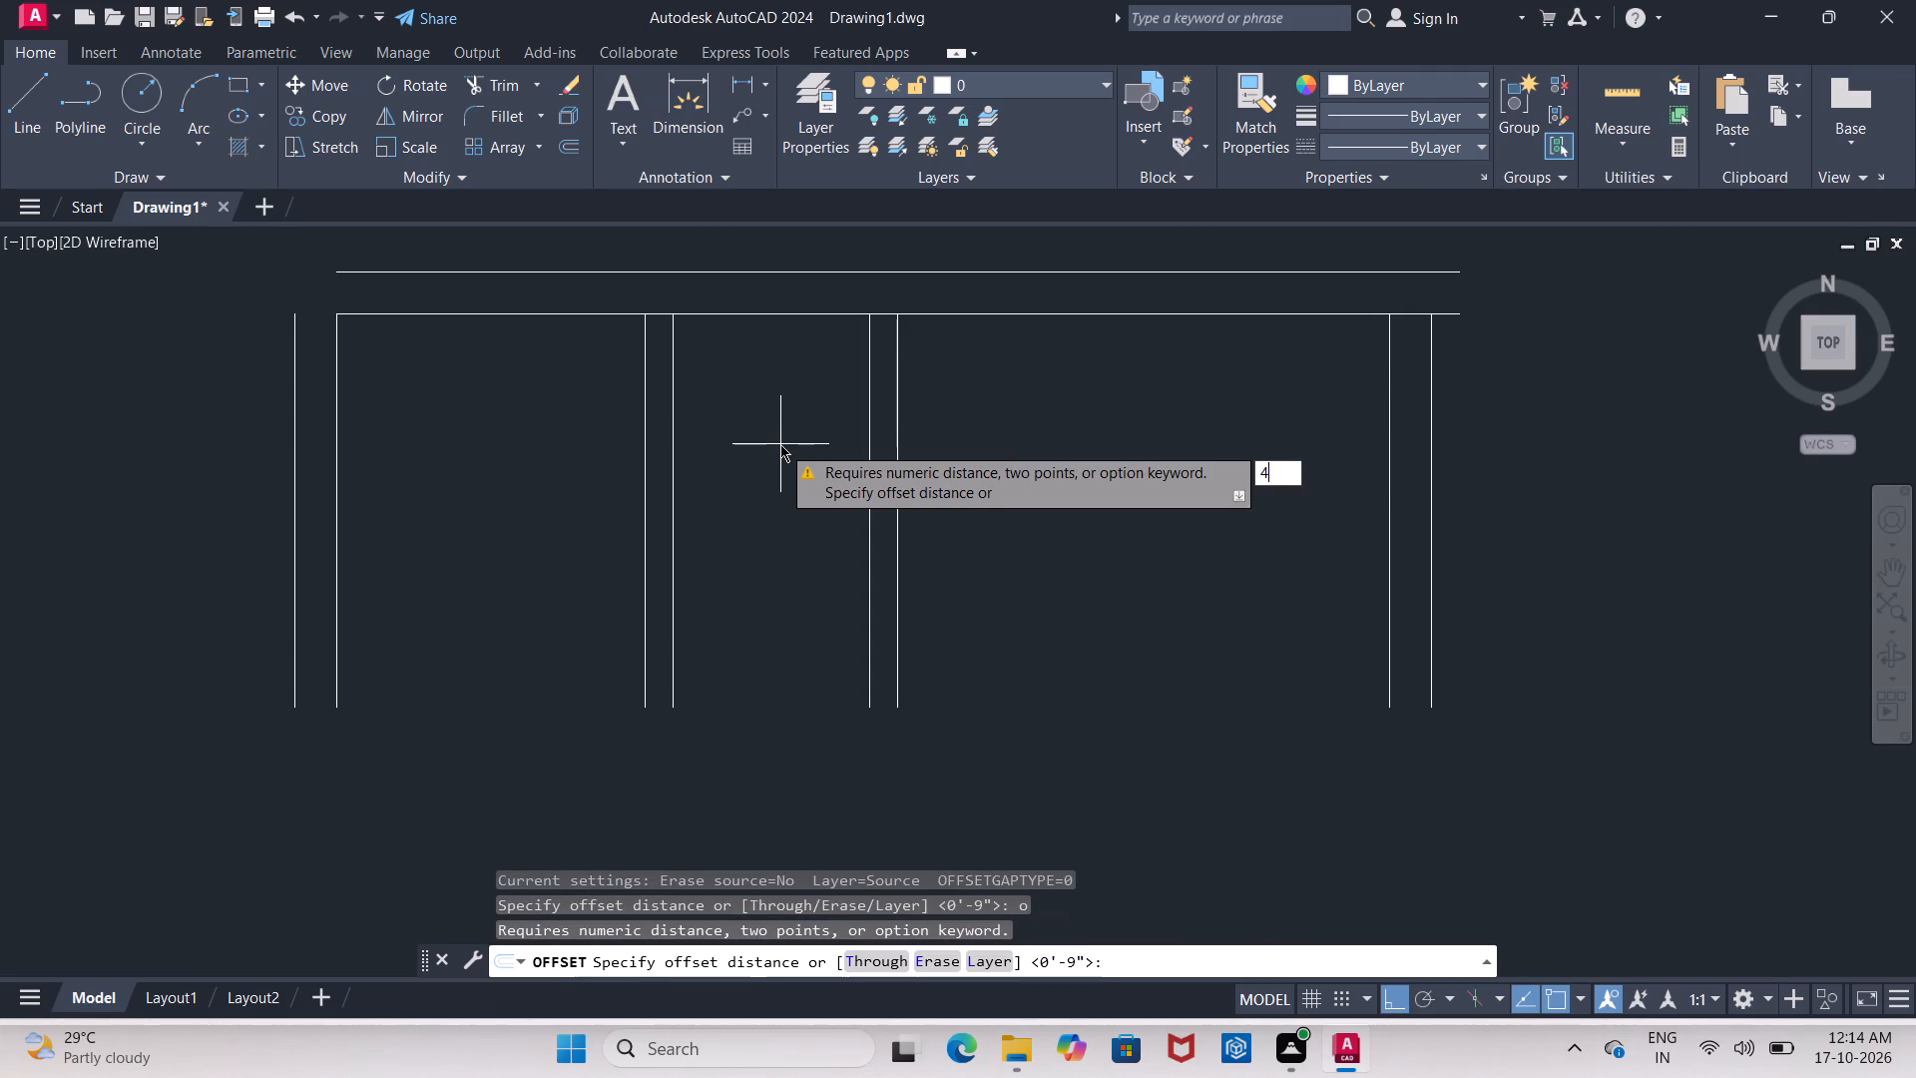
type("'2")
key("shift+quotedbl")
key("Return")
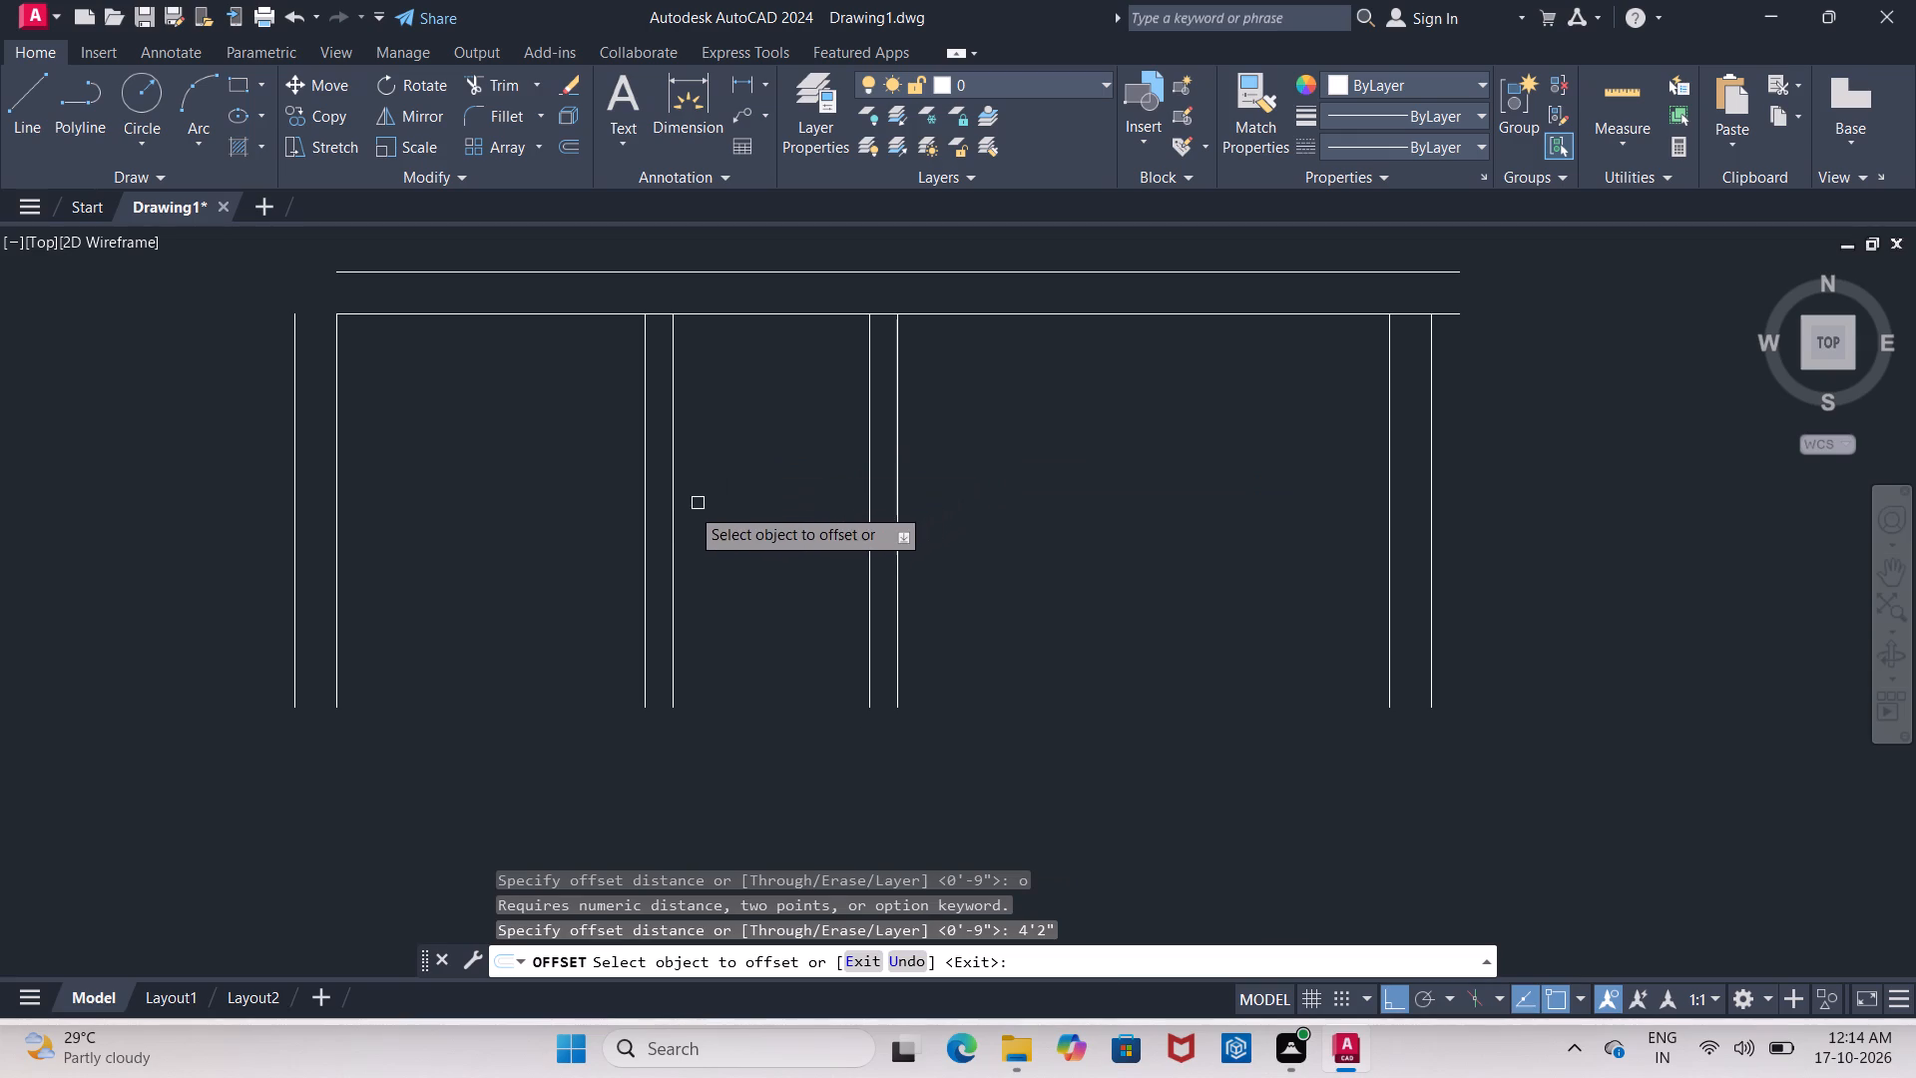
left_click(673, 514)
left_click(853, 496)
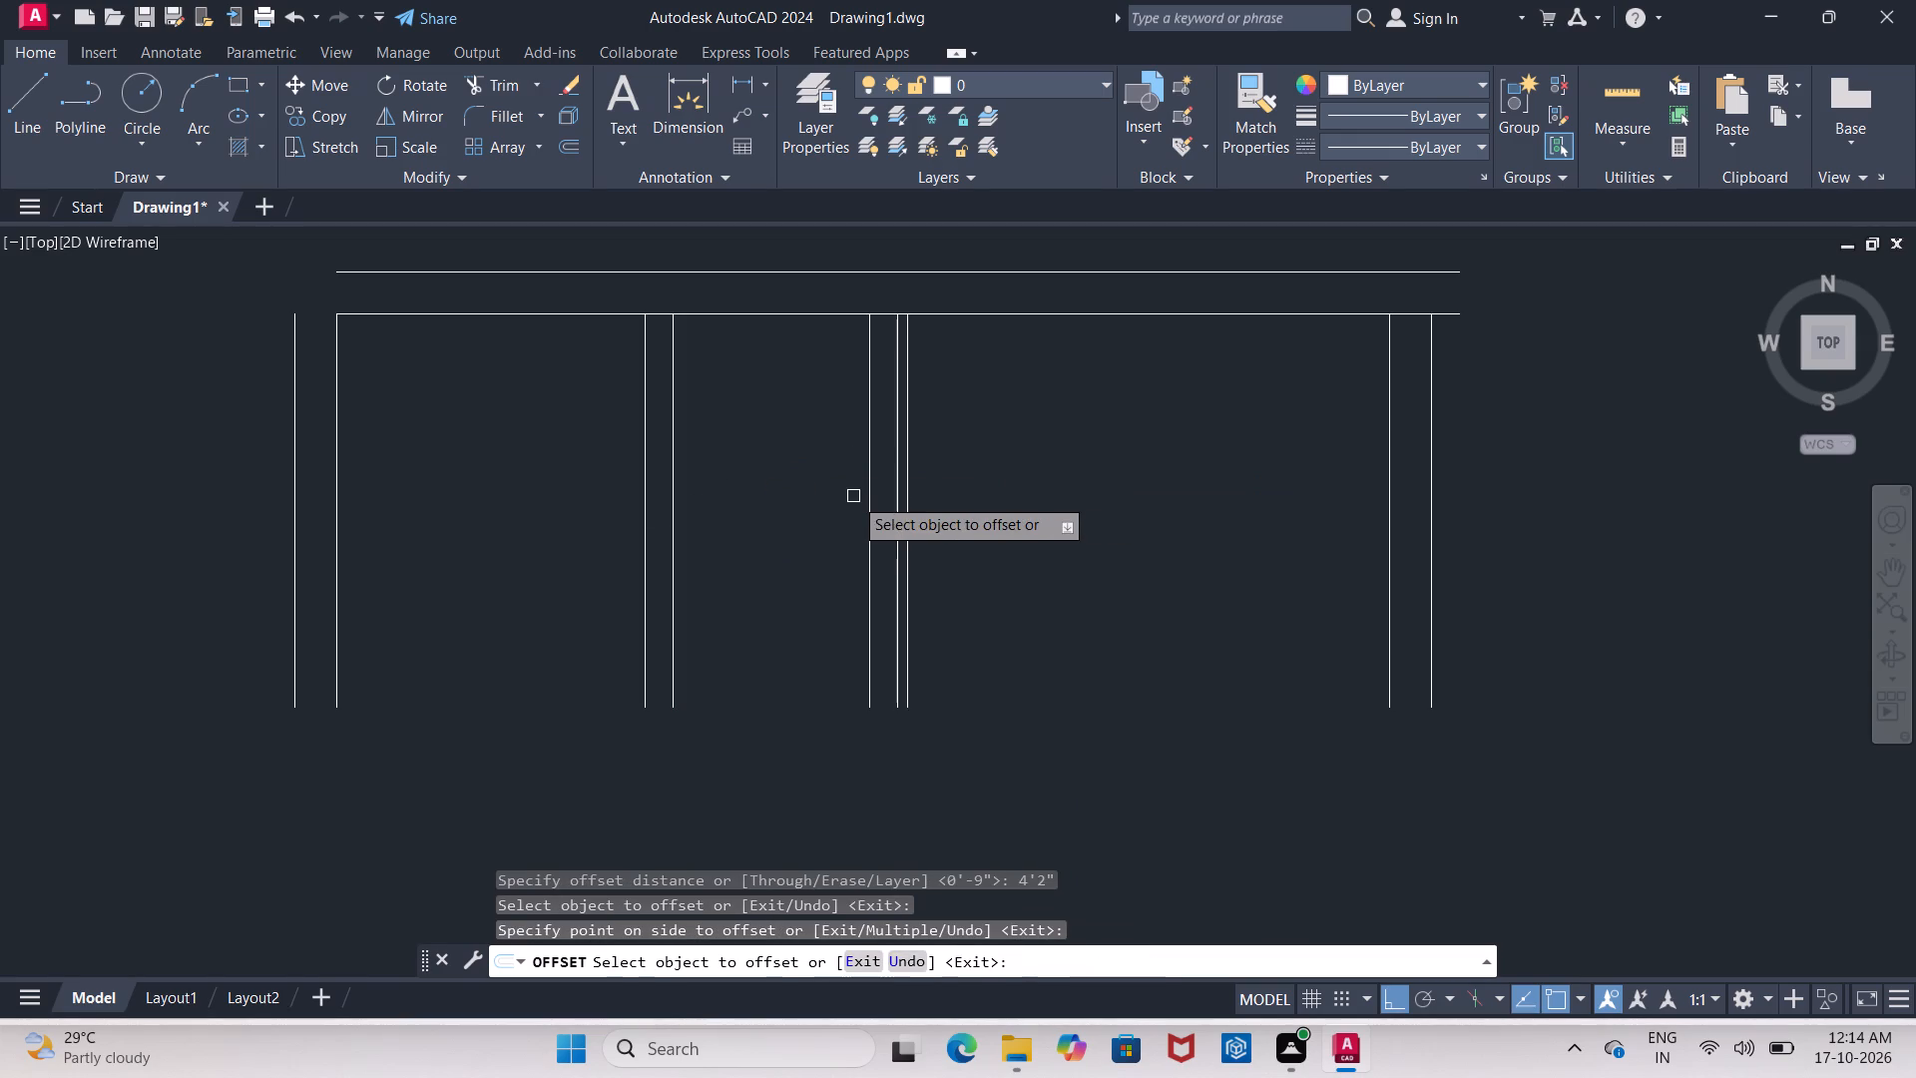
key("Escape")
Delete the two old lines of the second partition, keeping the newly offset line.
left_click(872, 493)
left_click(895, 507)
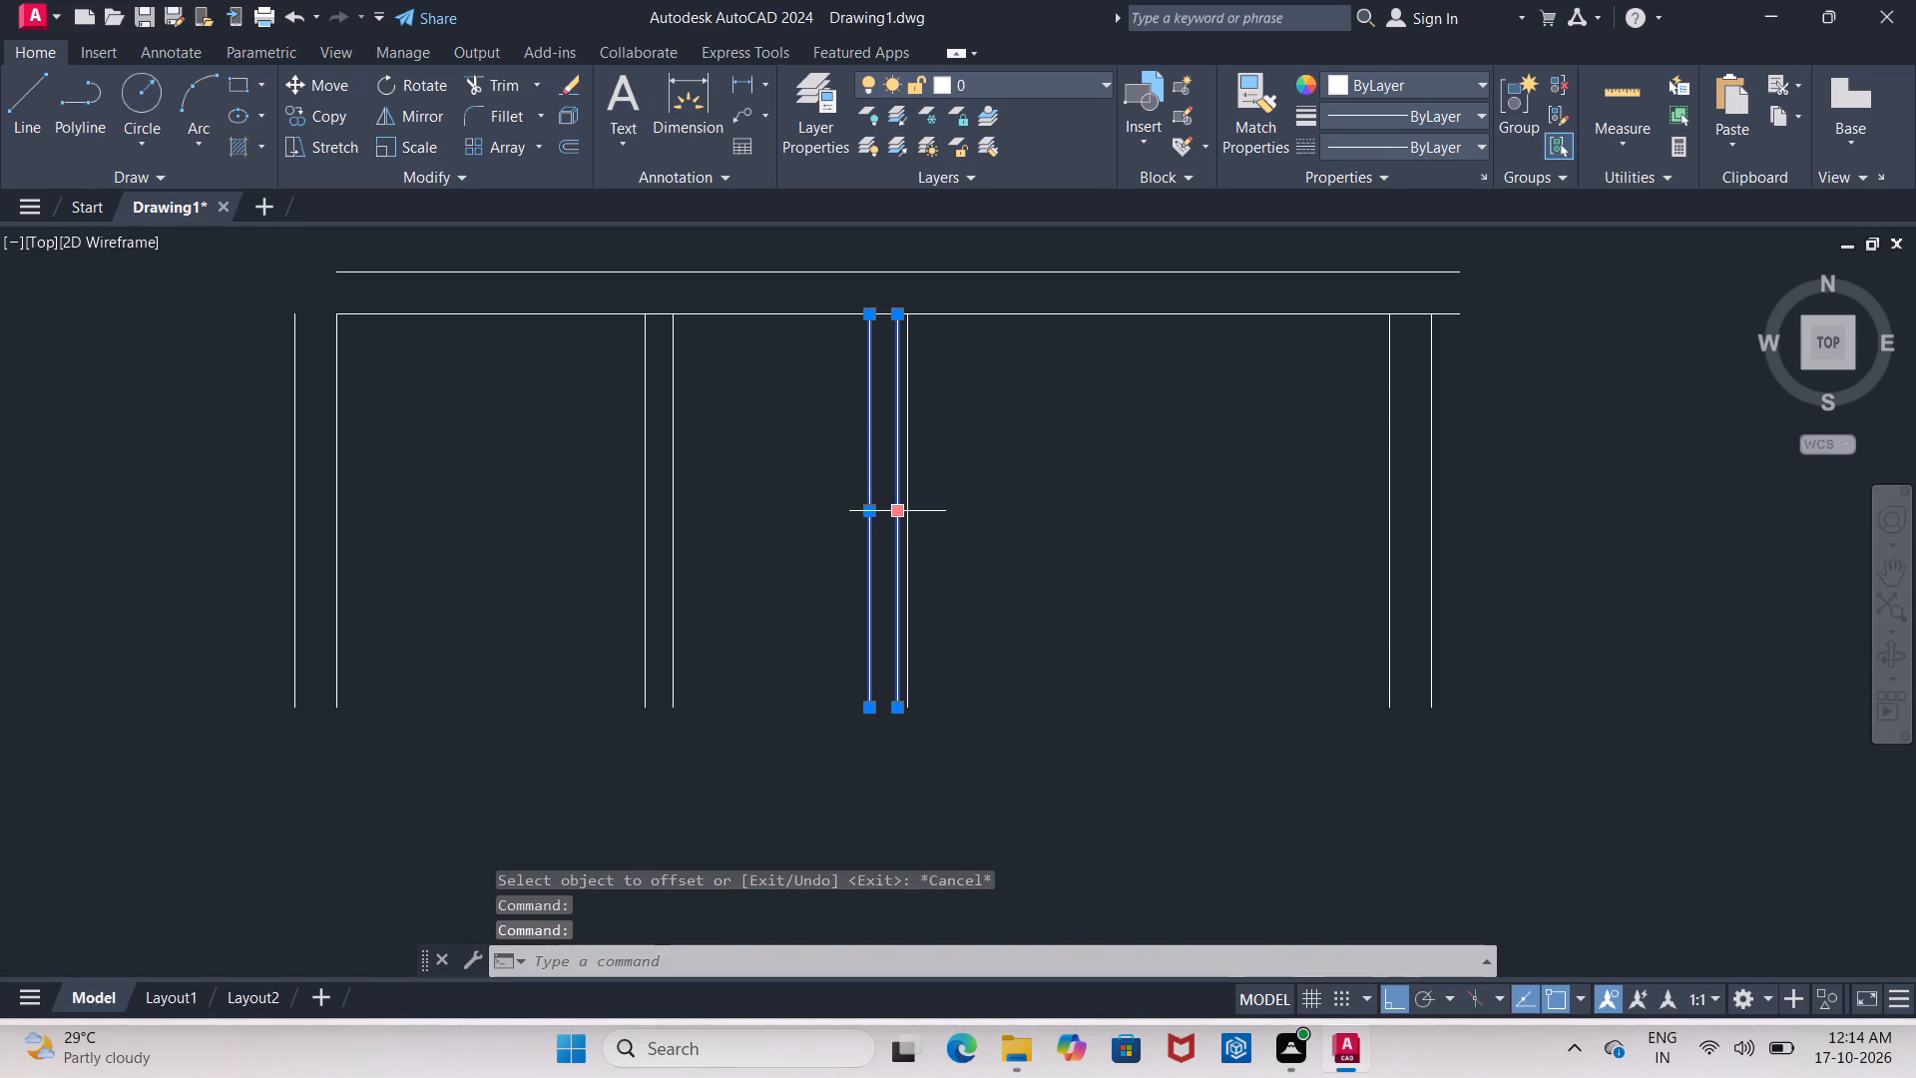
key("Delete")
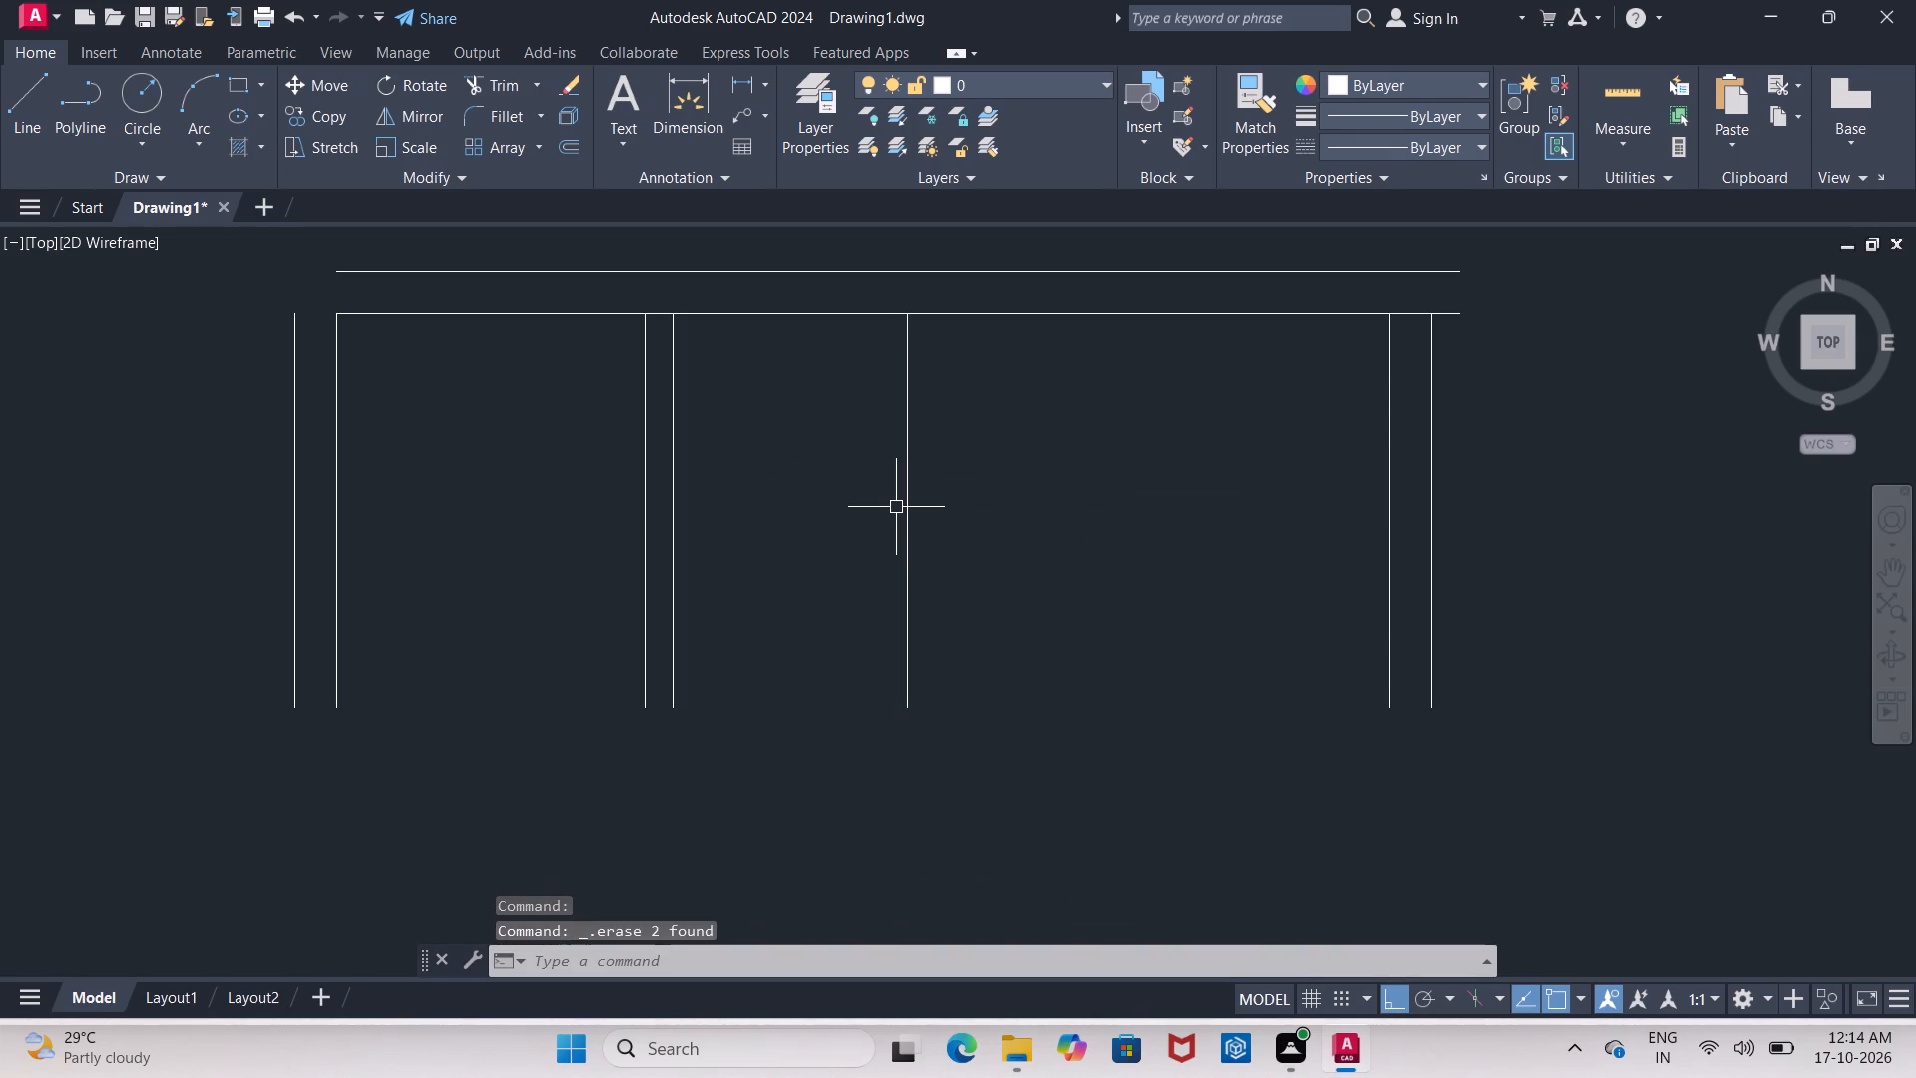
key("Return")
key("Return")
key("Return")
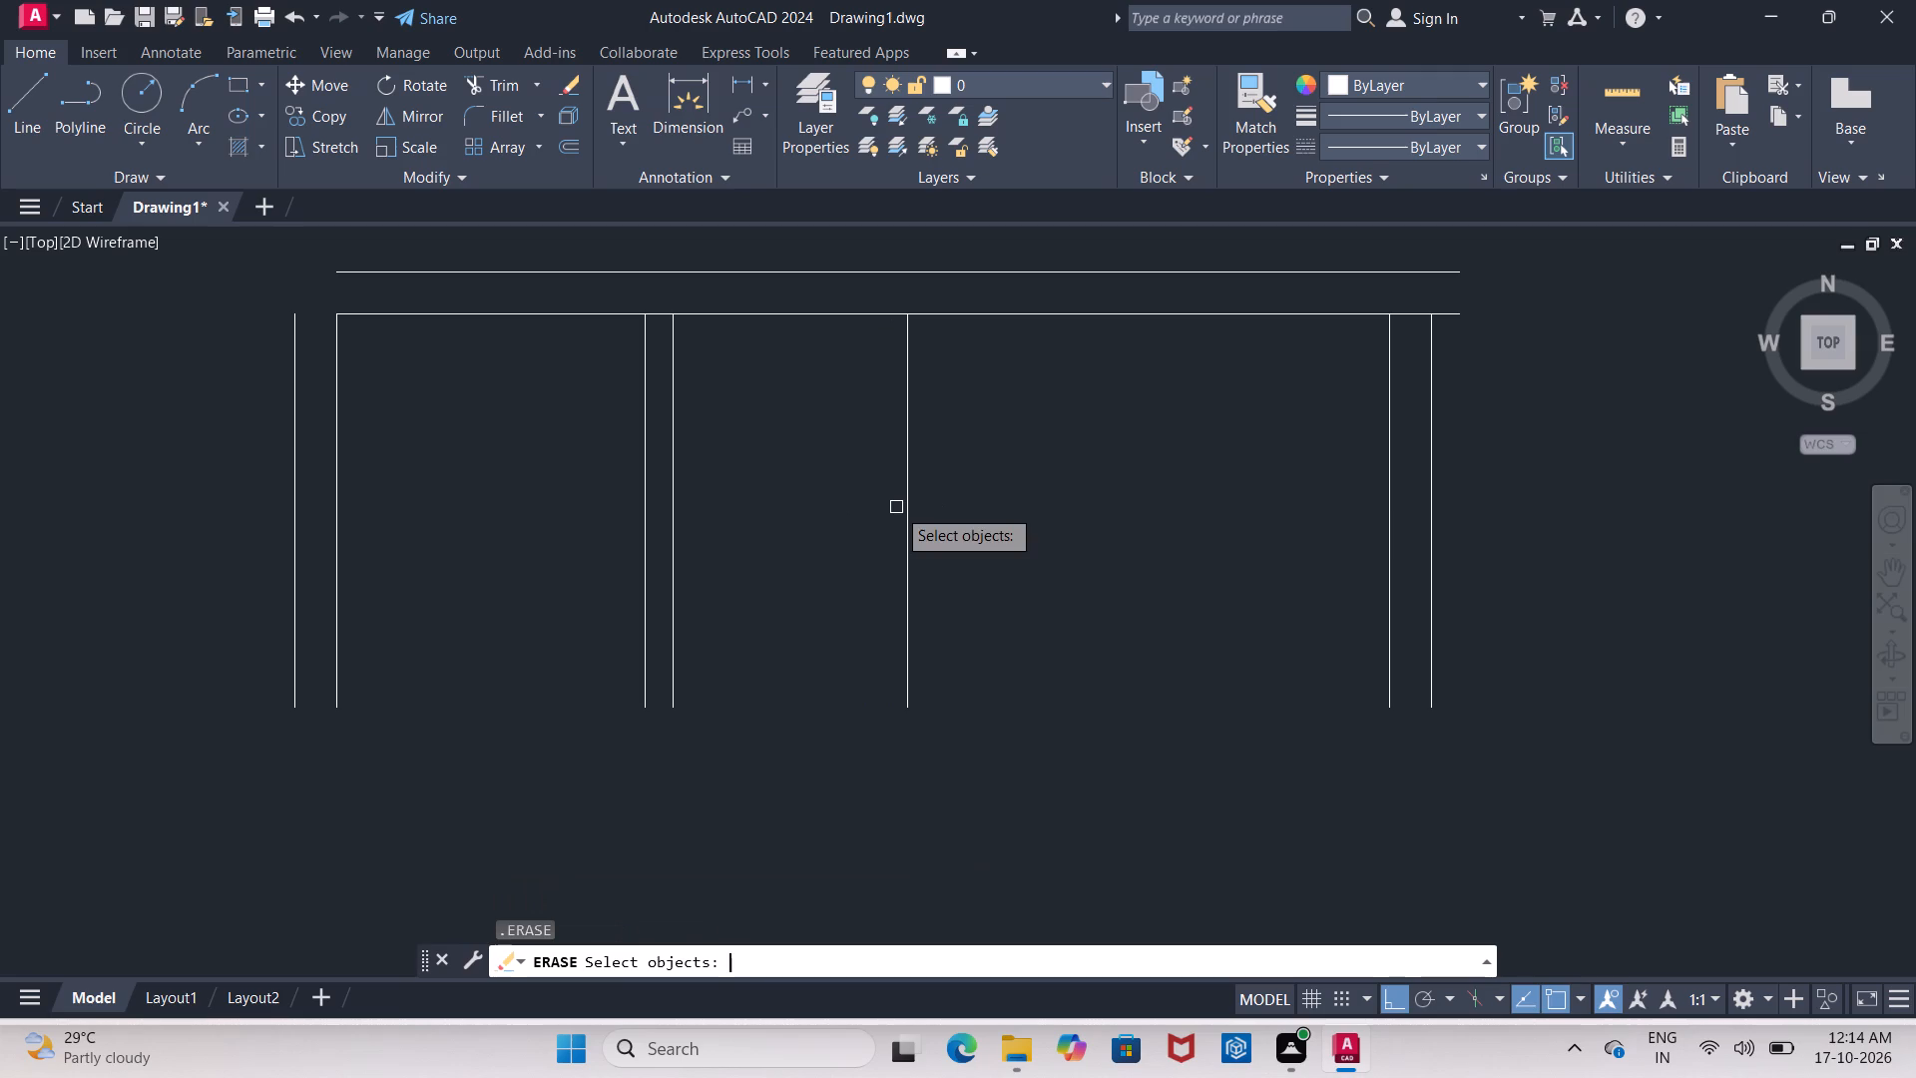
key("Escape")
Offset the new second partition line 6" to the right to form the partition's thickness.
key("o")
key("Return")
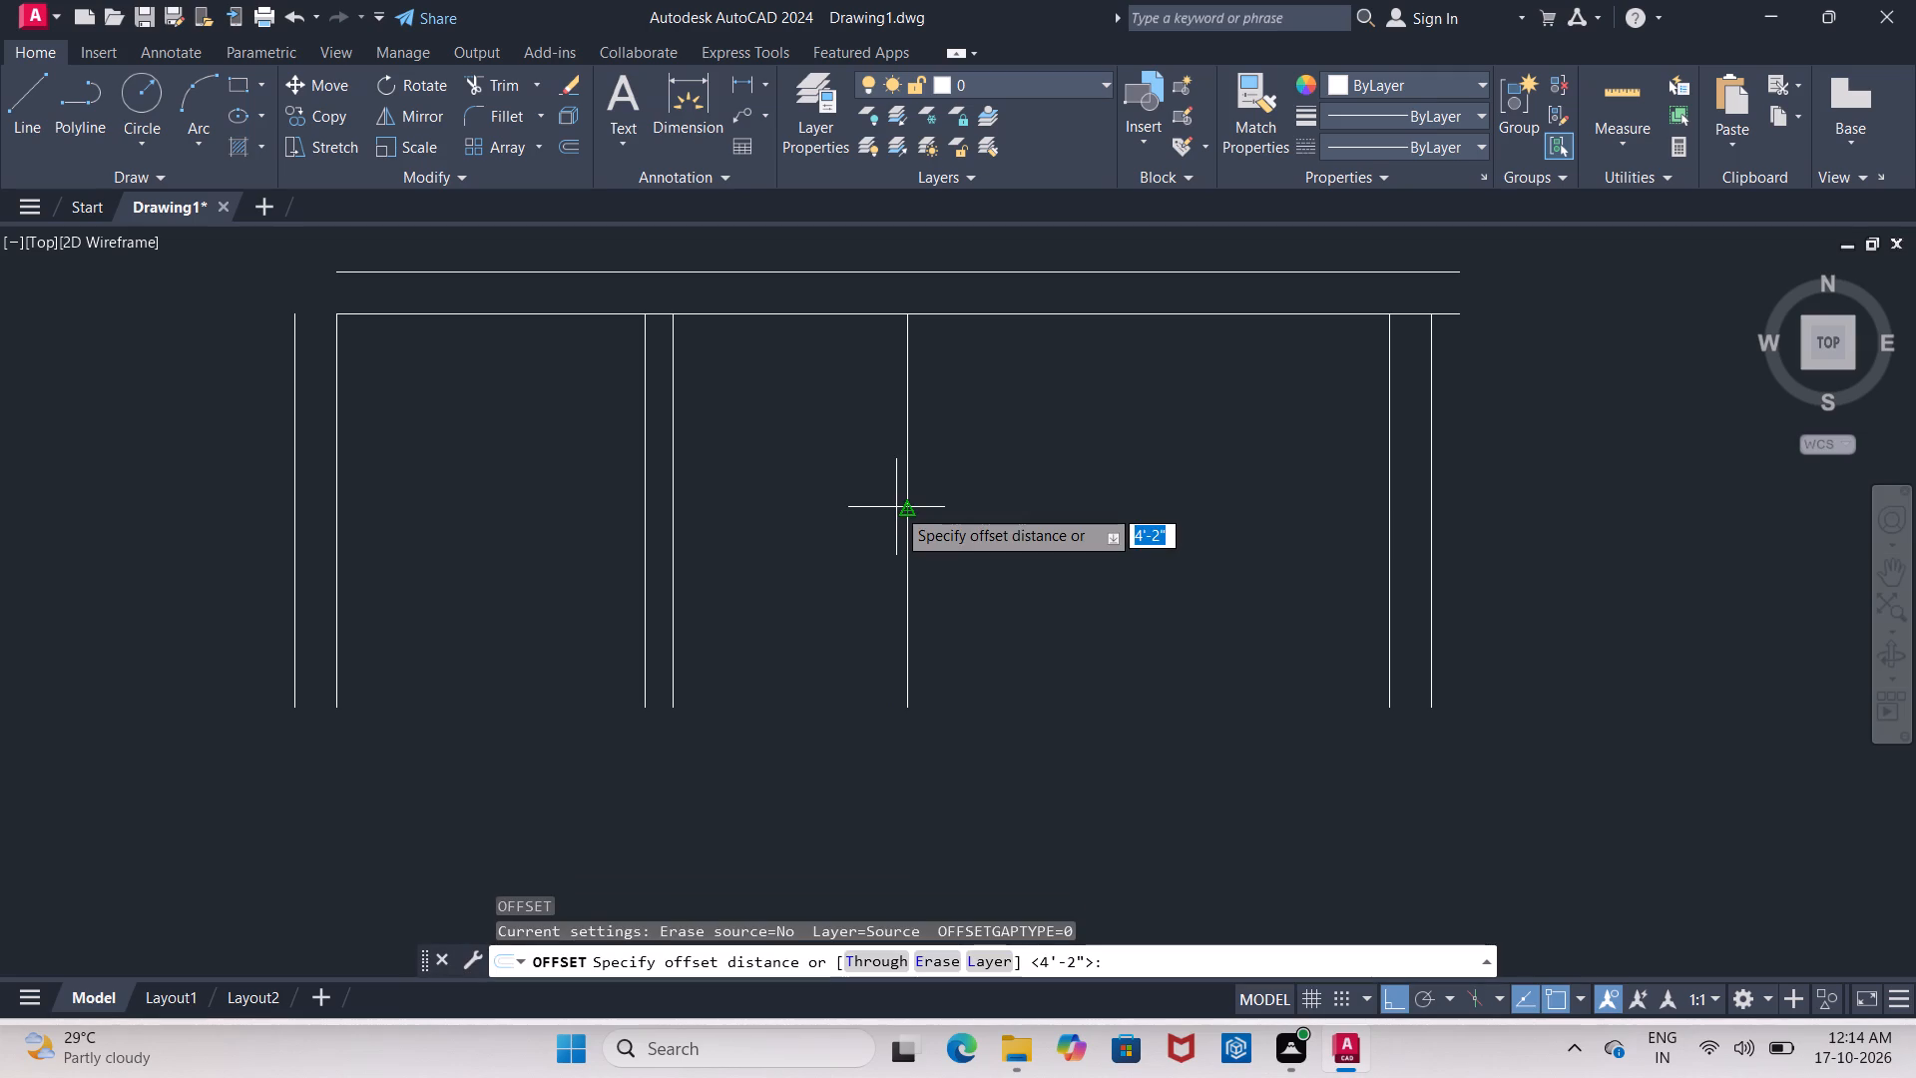
key("6")
key("shift+quotedbl")
key("Return")
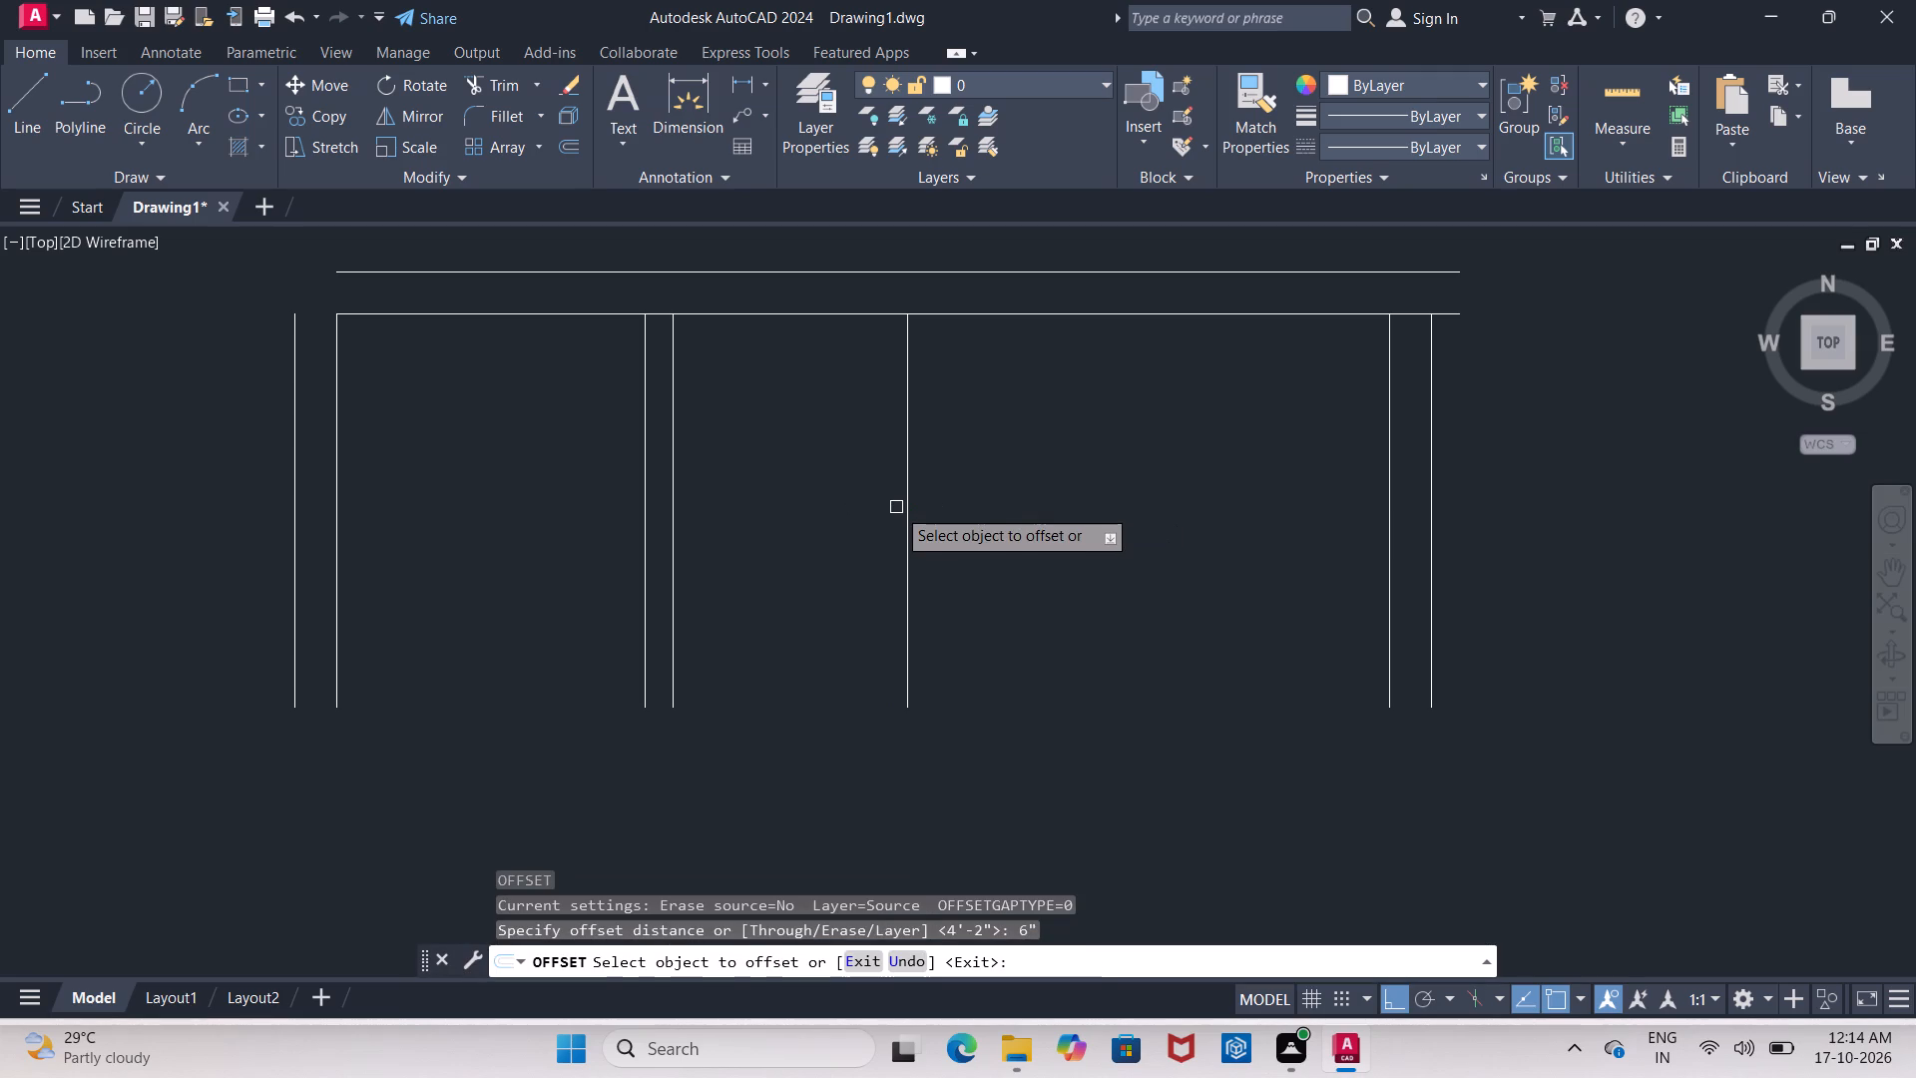
left_click(907, 494)
left_click(1030, 513)
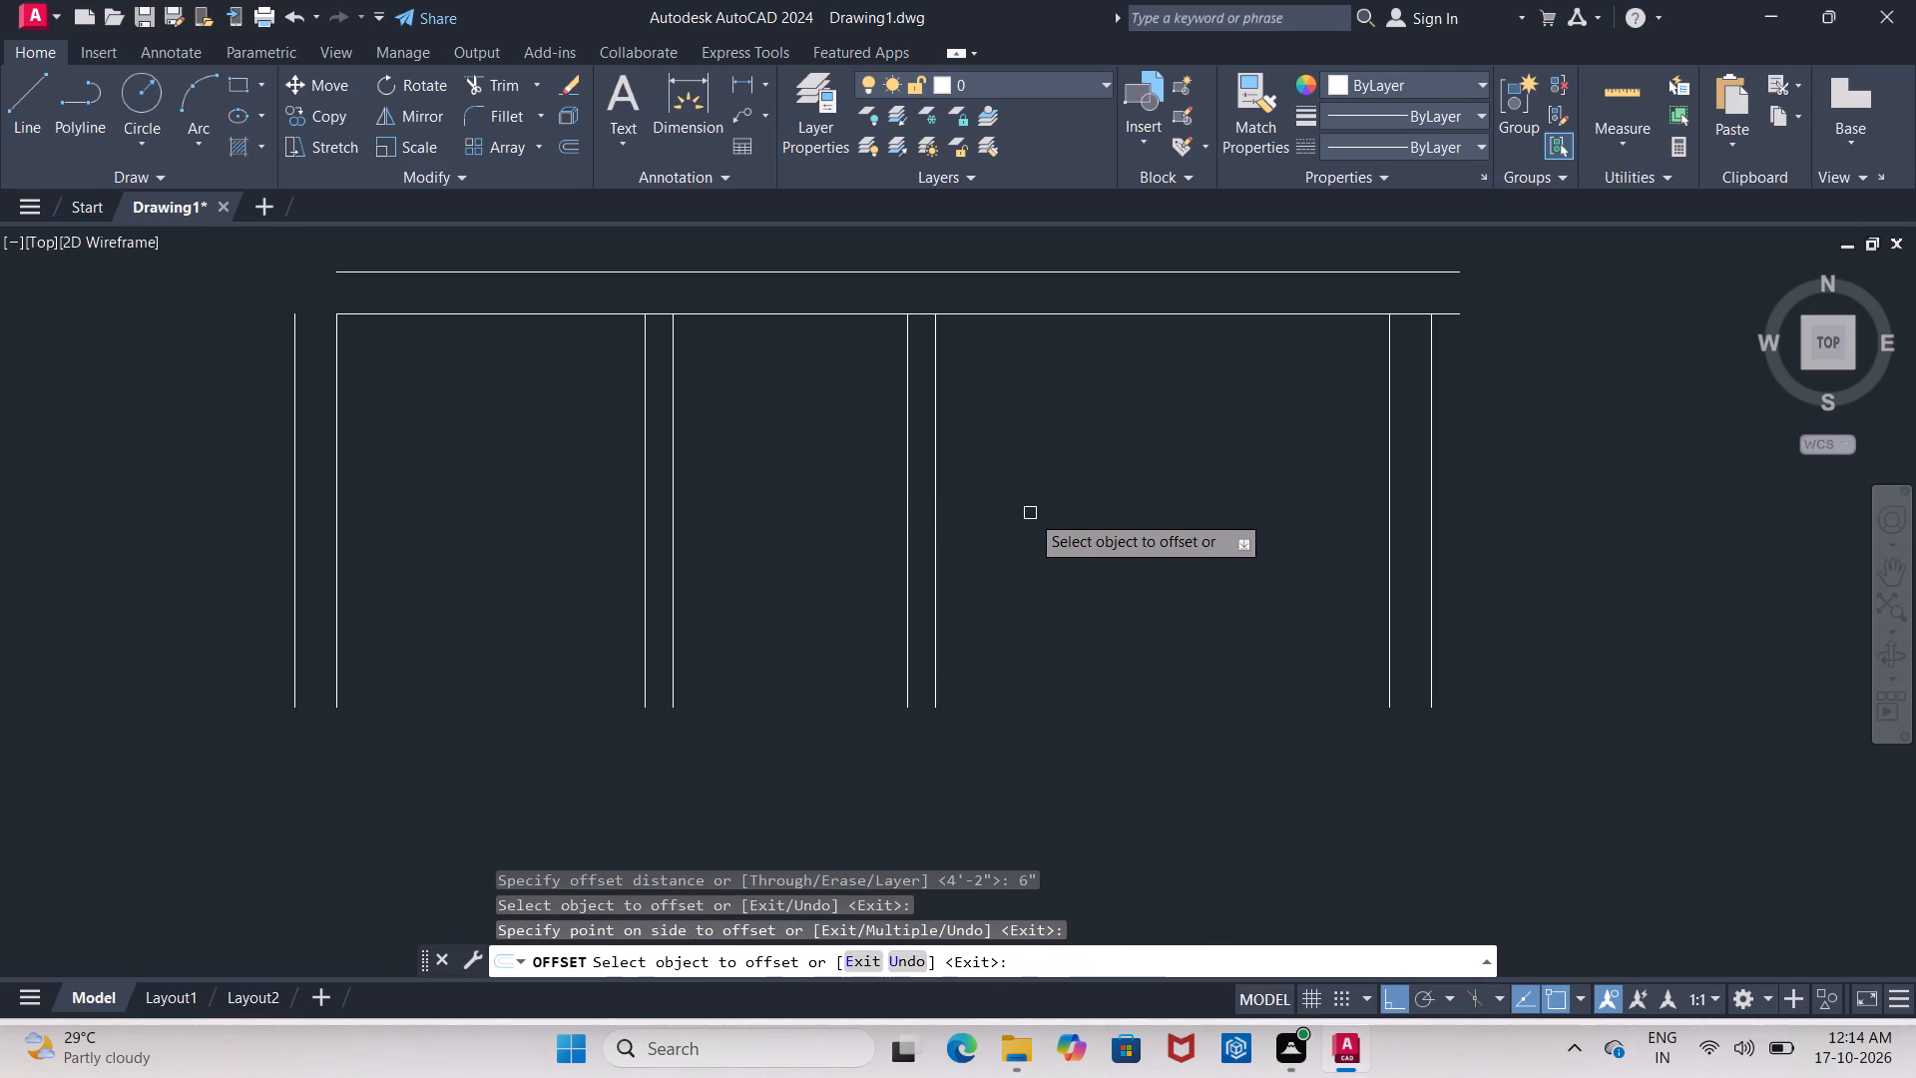
key("Return")
Offset the right line of the second partition 8'9" to the right for the side wall's new inner line.
key("Return")
type("8'9")
key("shift+quotedbl")
key("Return")
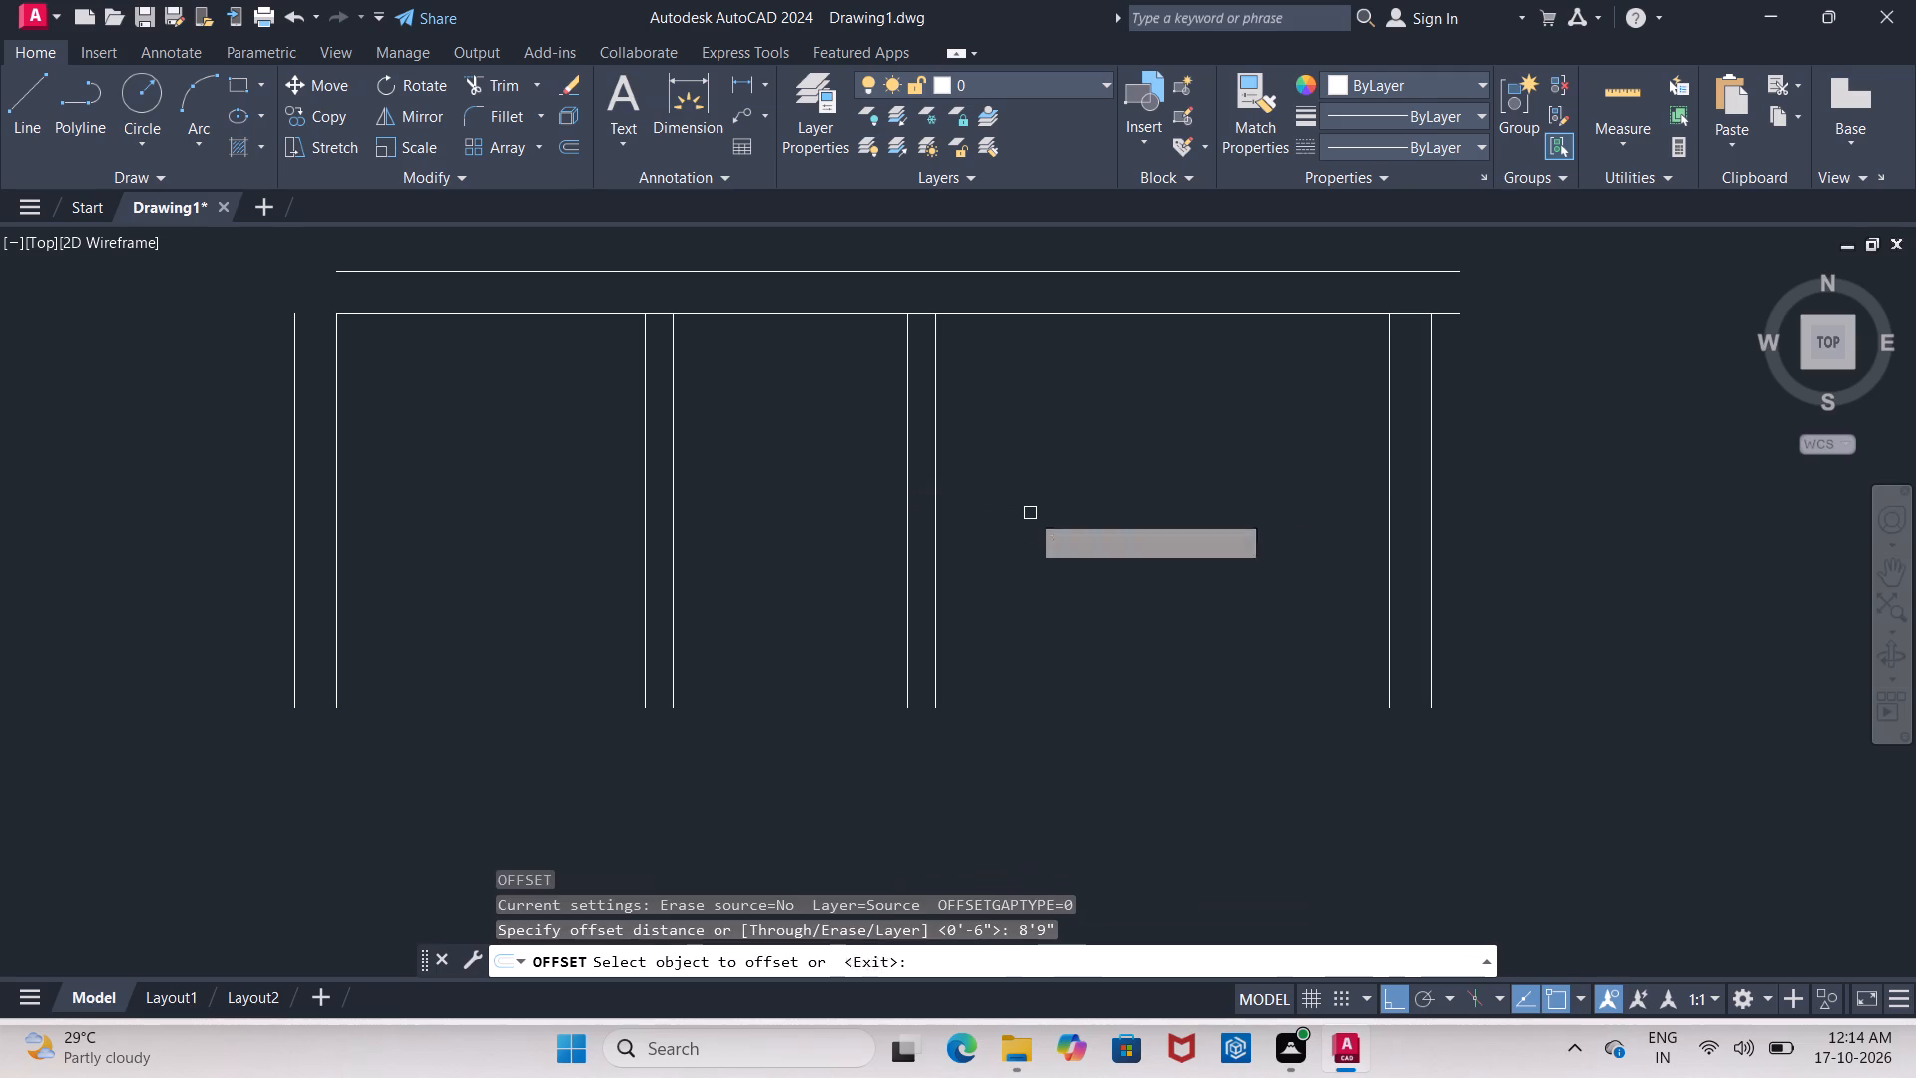
left_click(935, 502)
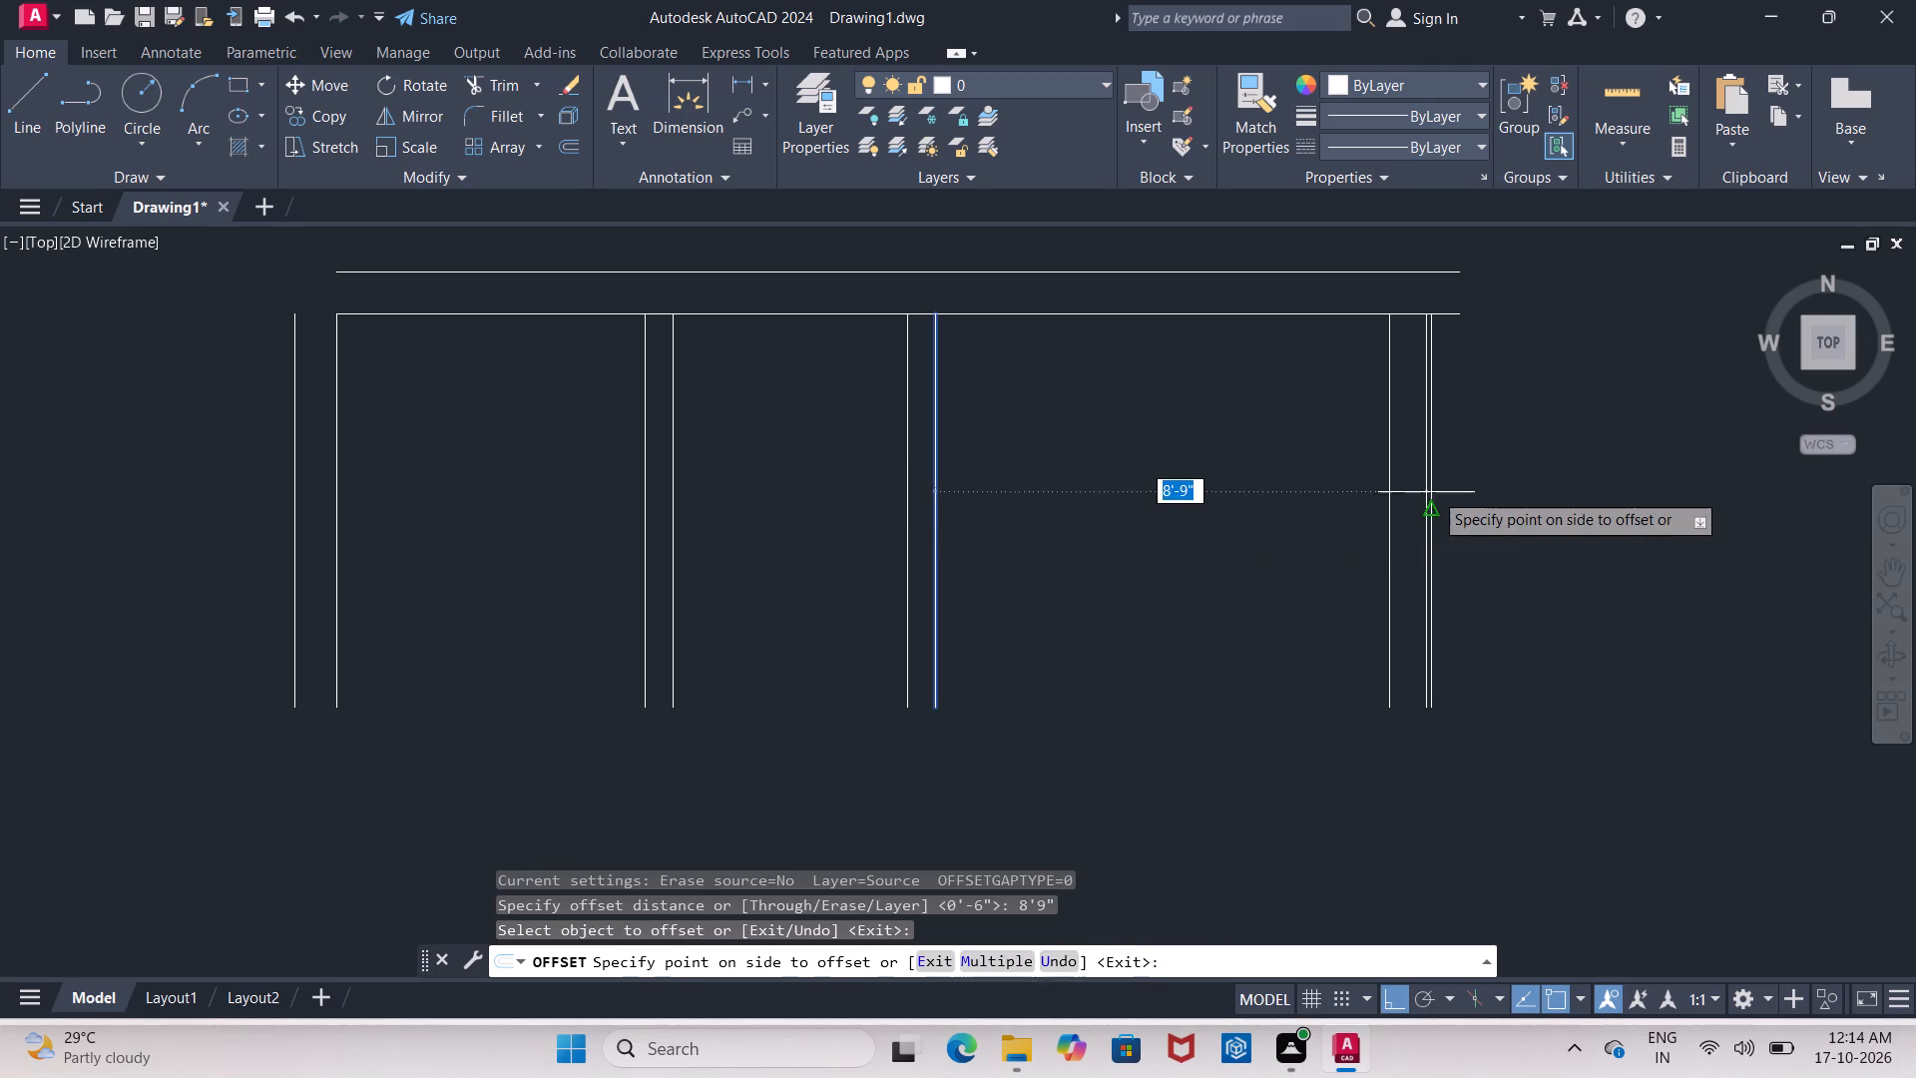
left_click(1482, 471)
scroll(1485, 468, "up", 2)
middle_click_drag(1485, 468, 1289, 461)
scroll(1425, 459, "down", 3)
key("Escape")
Measure the width from the second partition's right line to the new inner line of the right side wall.
scroll(1288, 460, "up", 2)
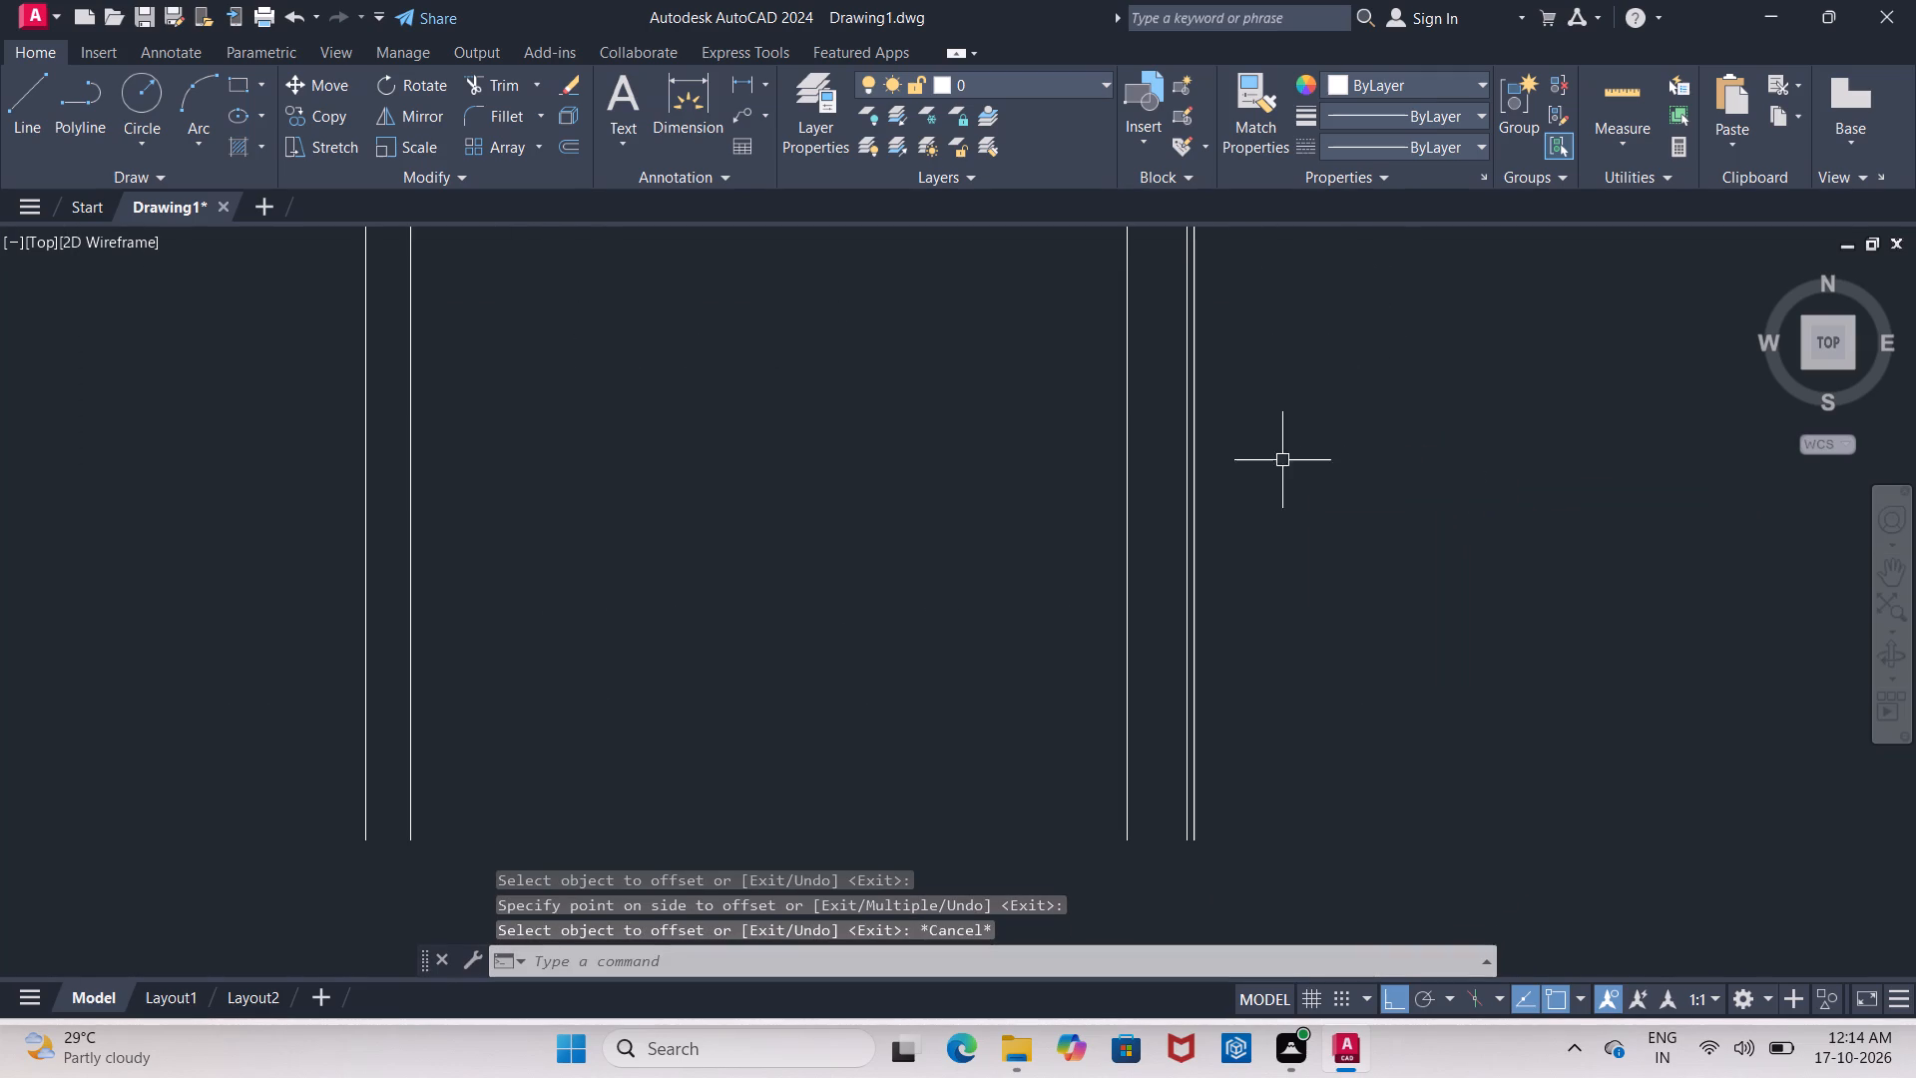
scroll(1267, 461, "down", 1)
left_click(748, 79)
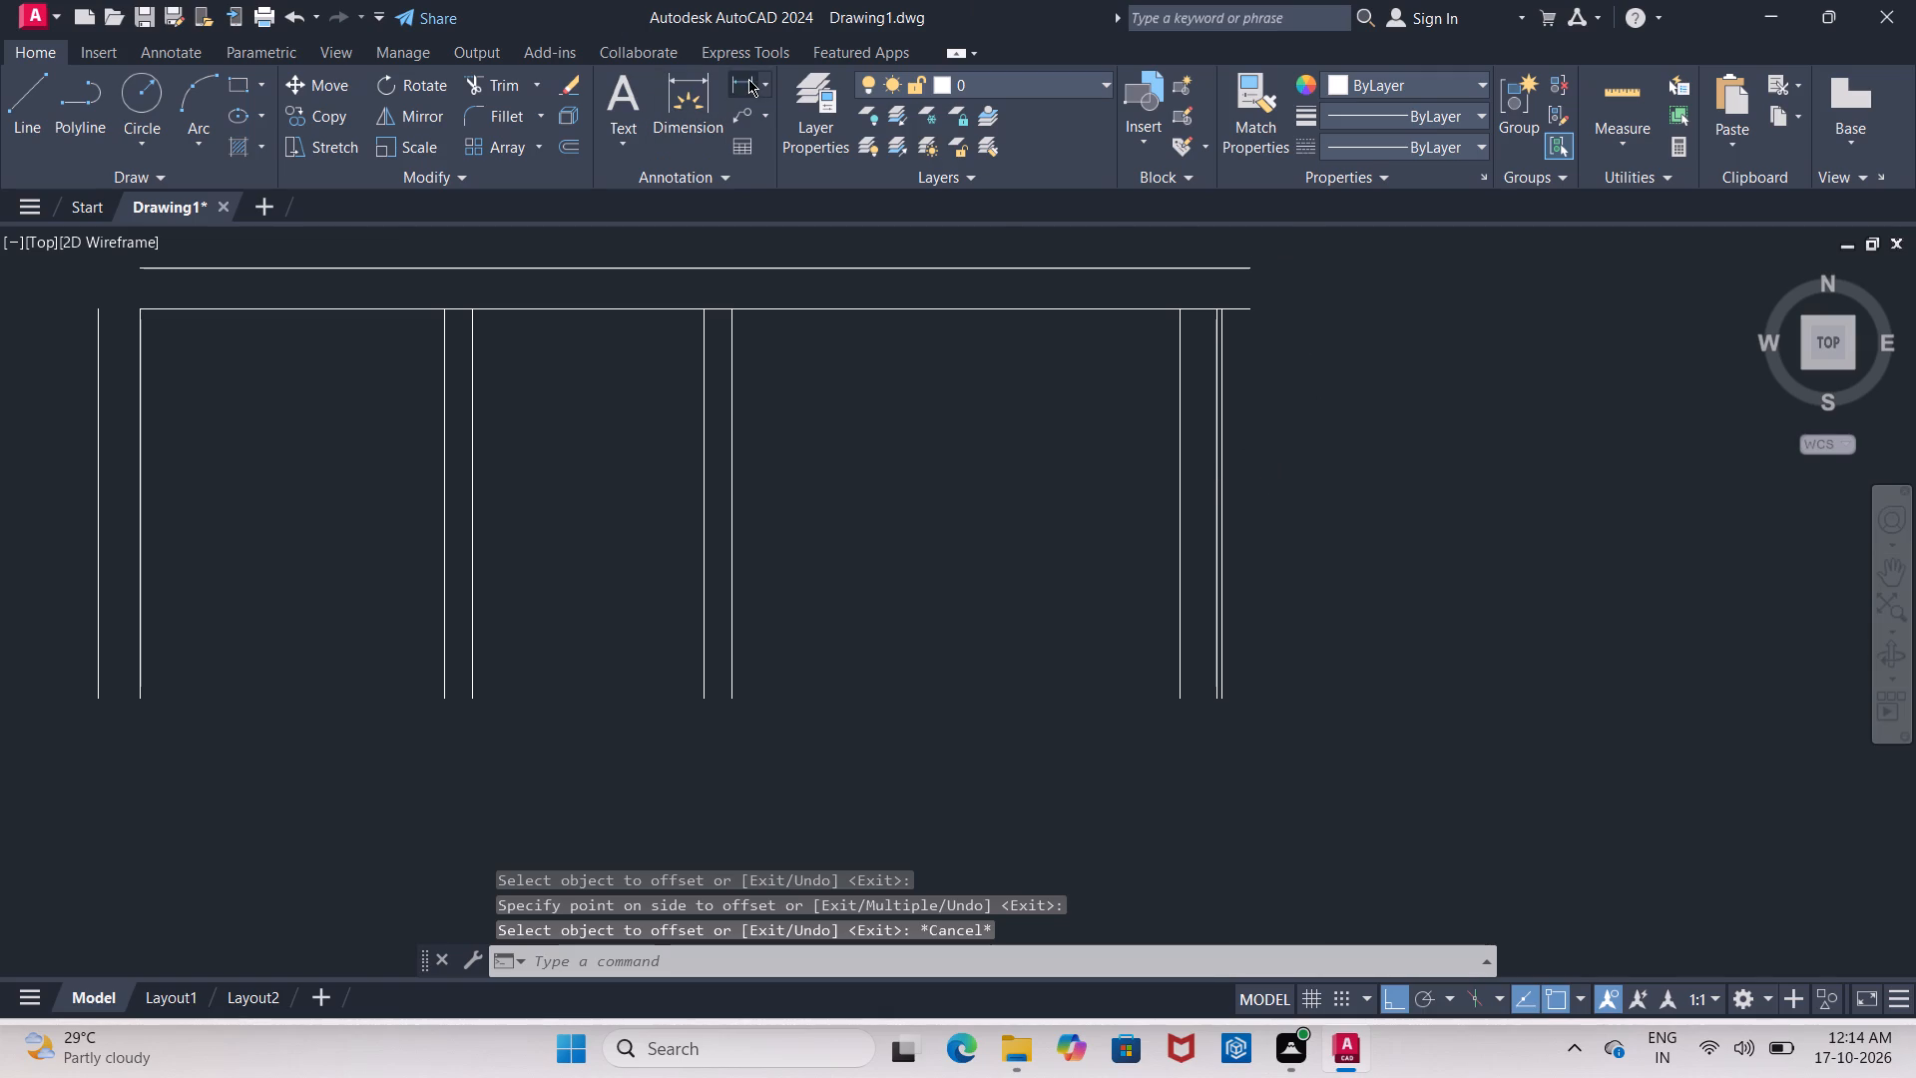
left_click(731, 316)
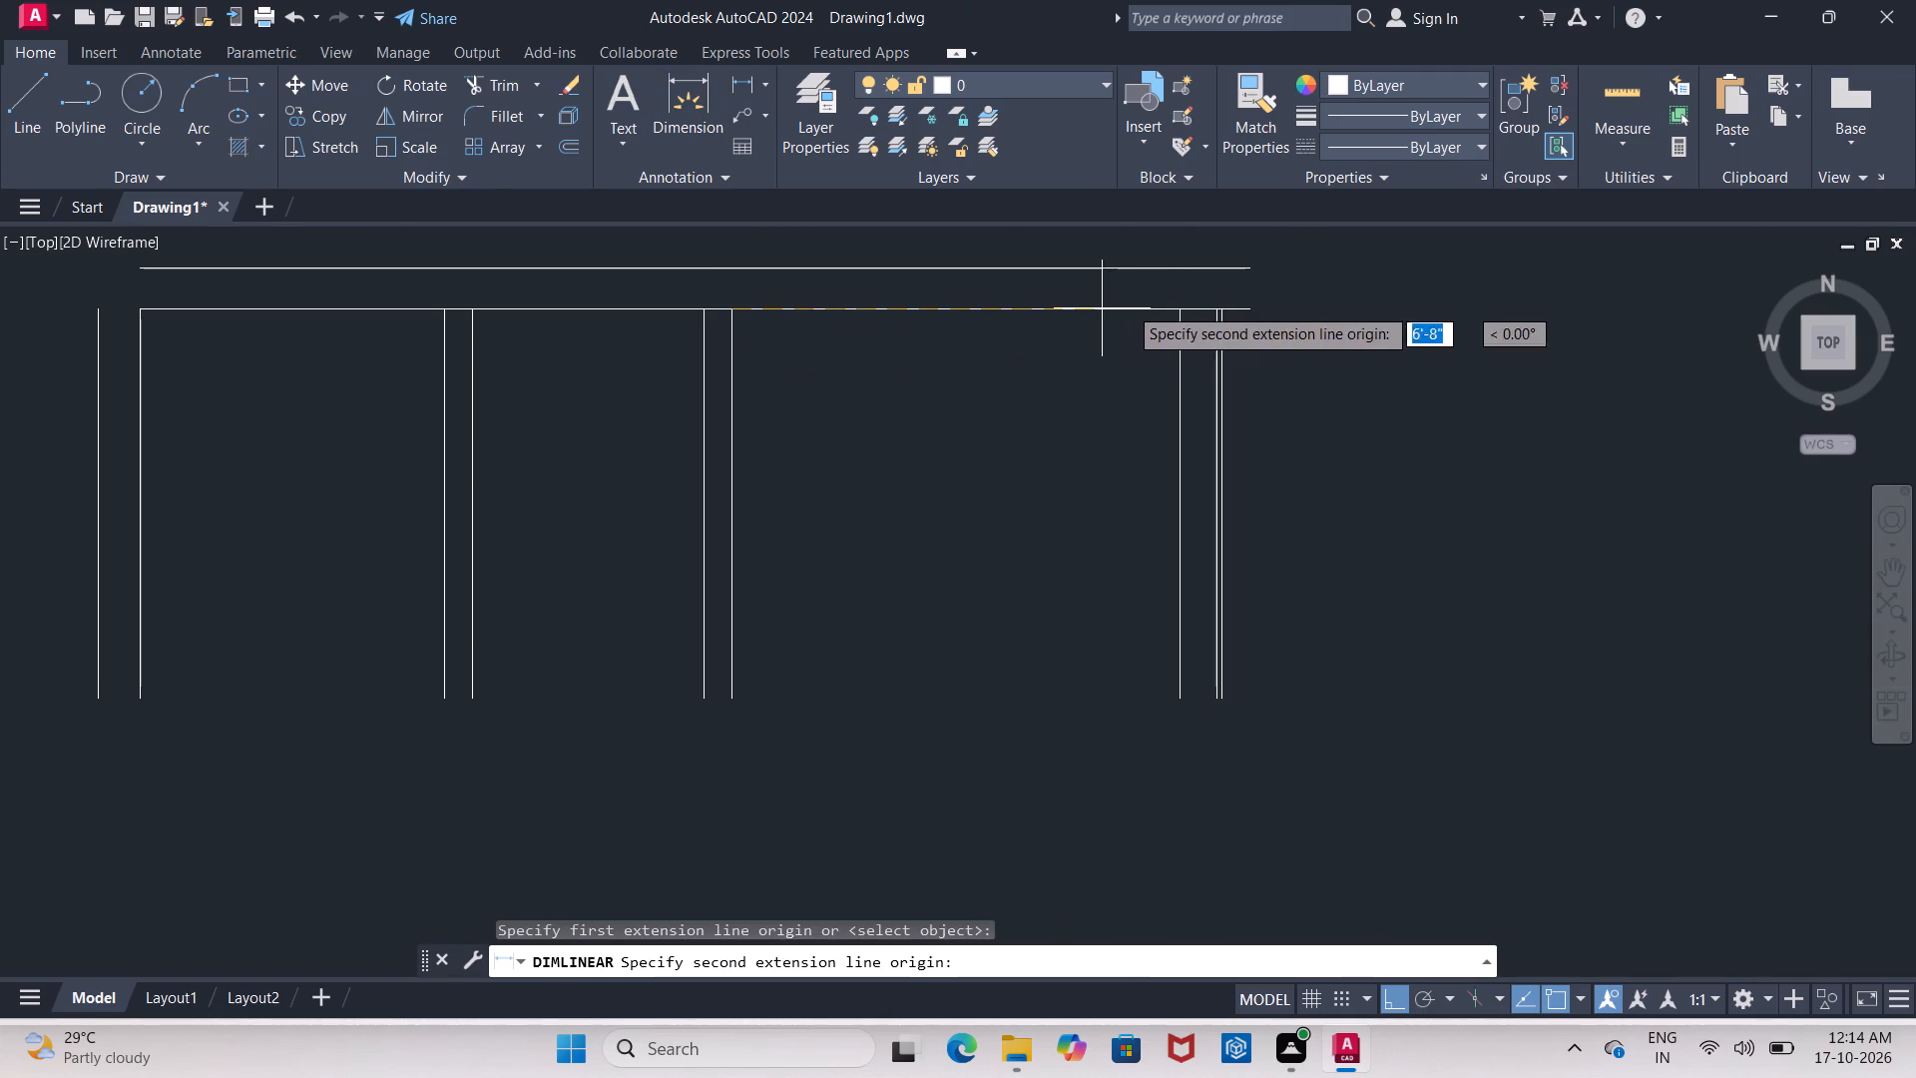
left_click(1209, 305)
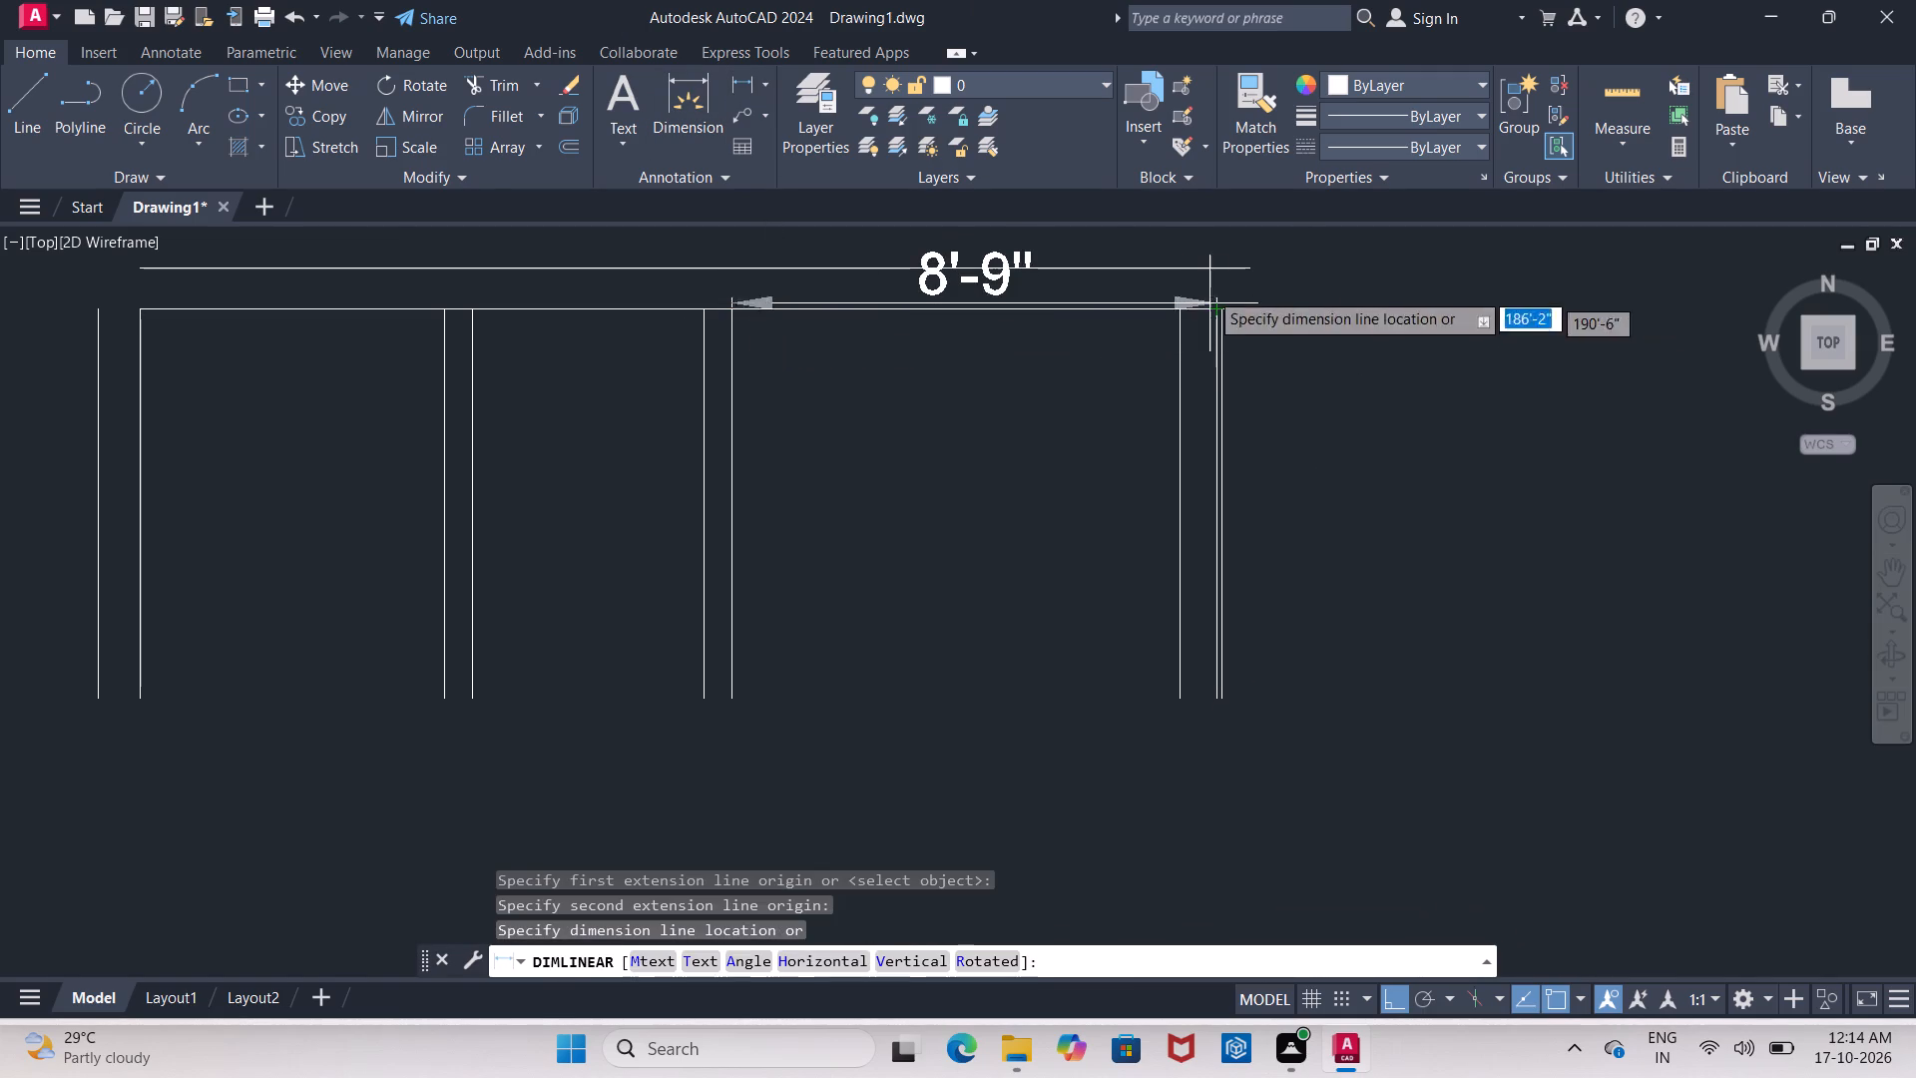
key("Escape")
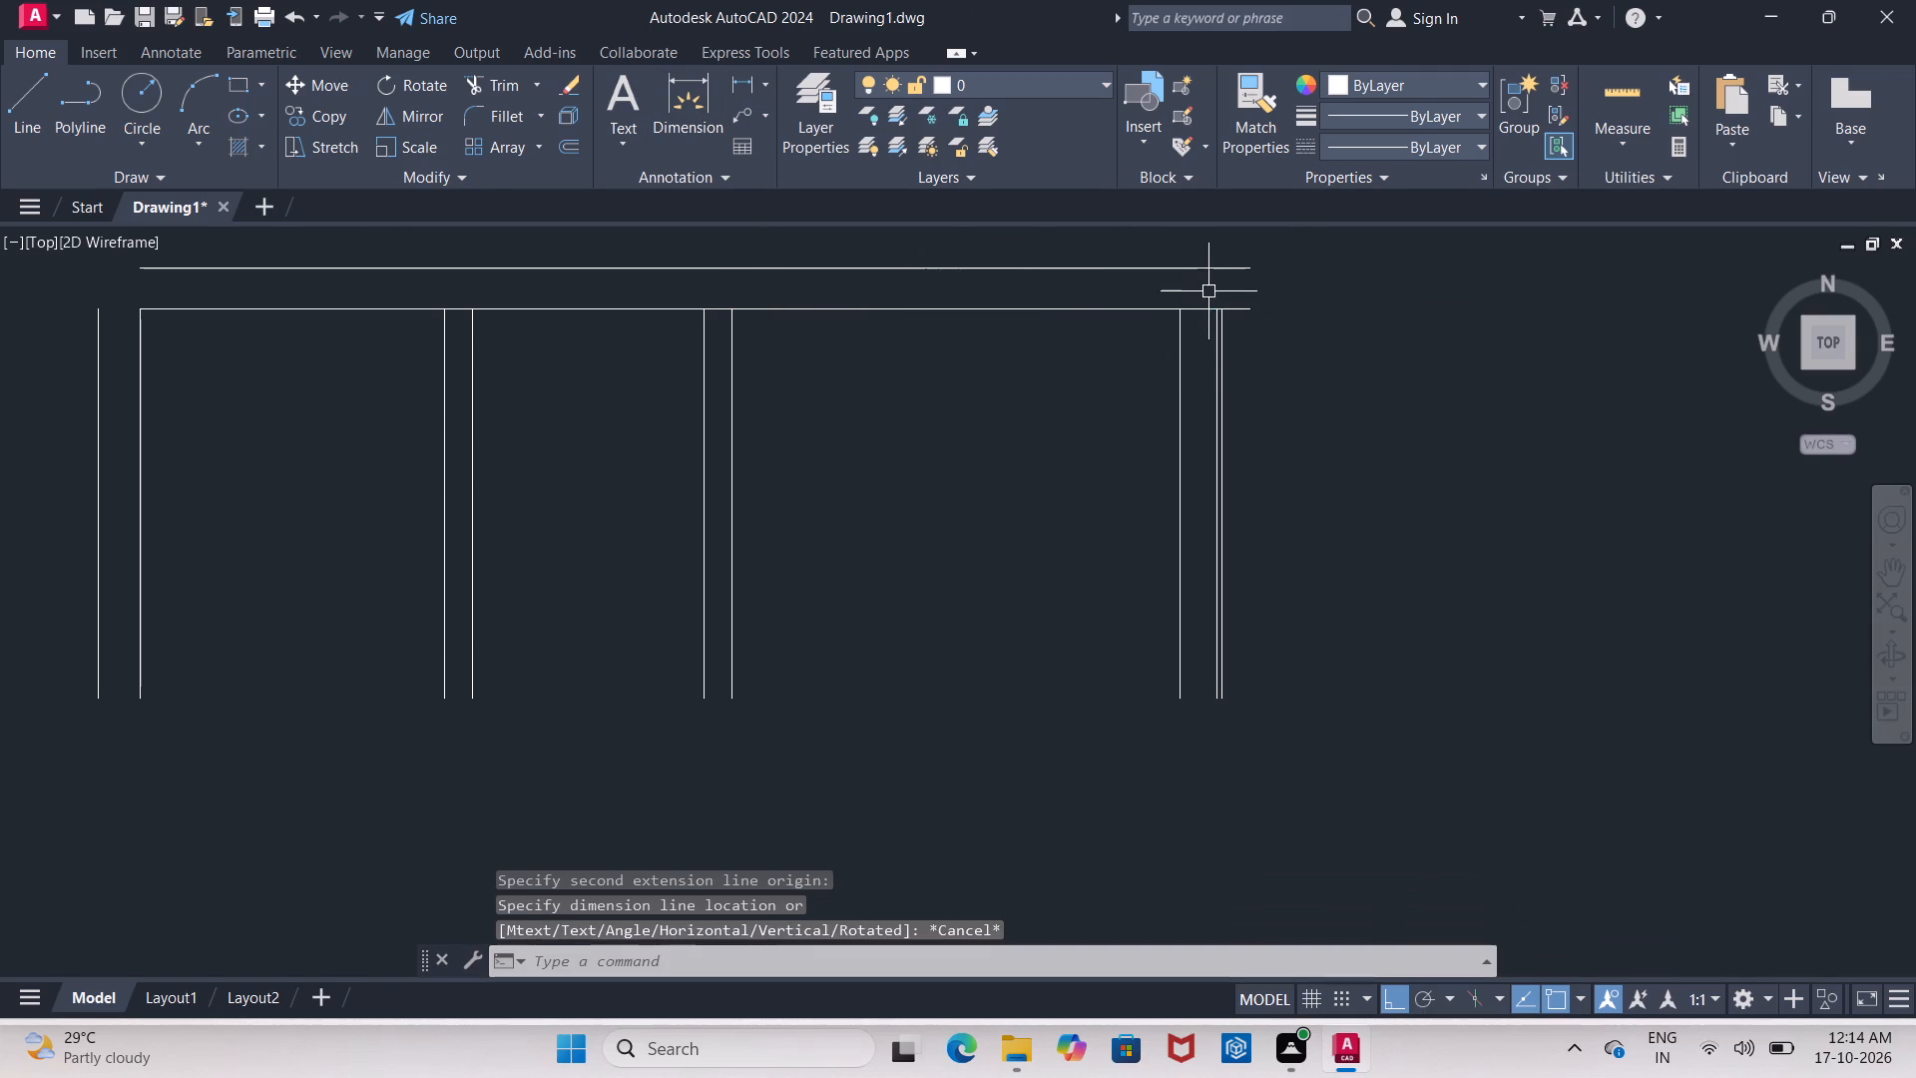
Delete the two old lines of the right side wall, keeping the new inner line.
scroll(1253, 365, "up", 2)
left_click(1061, 413)
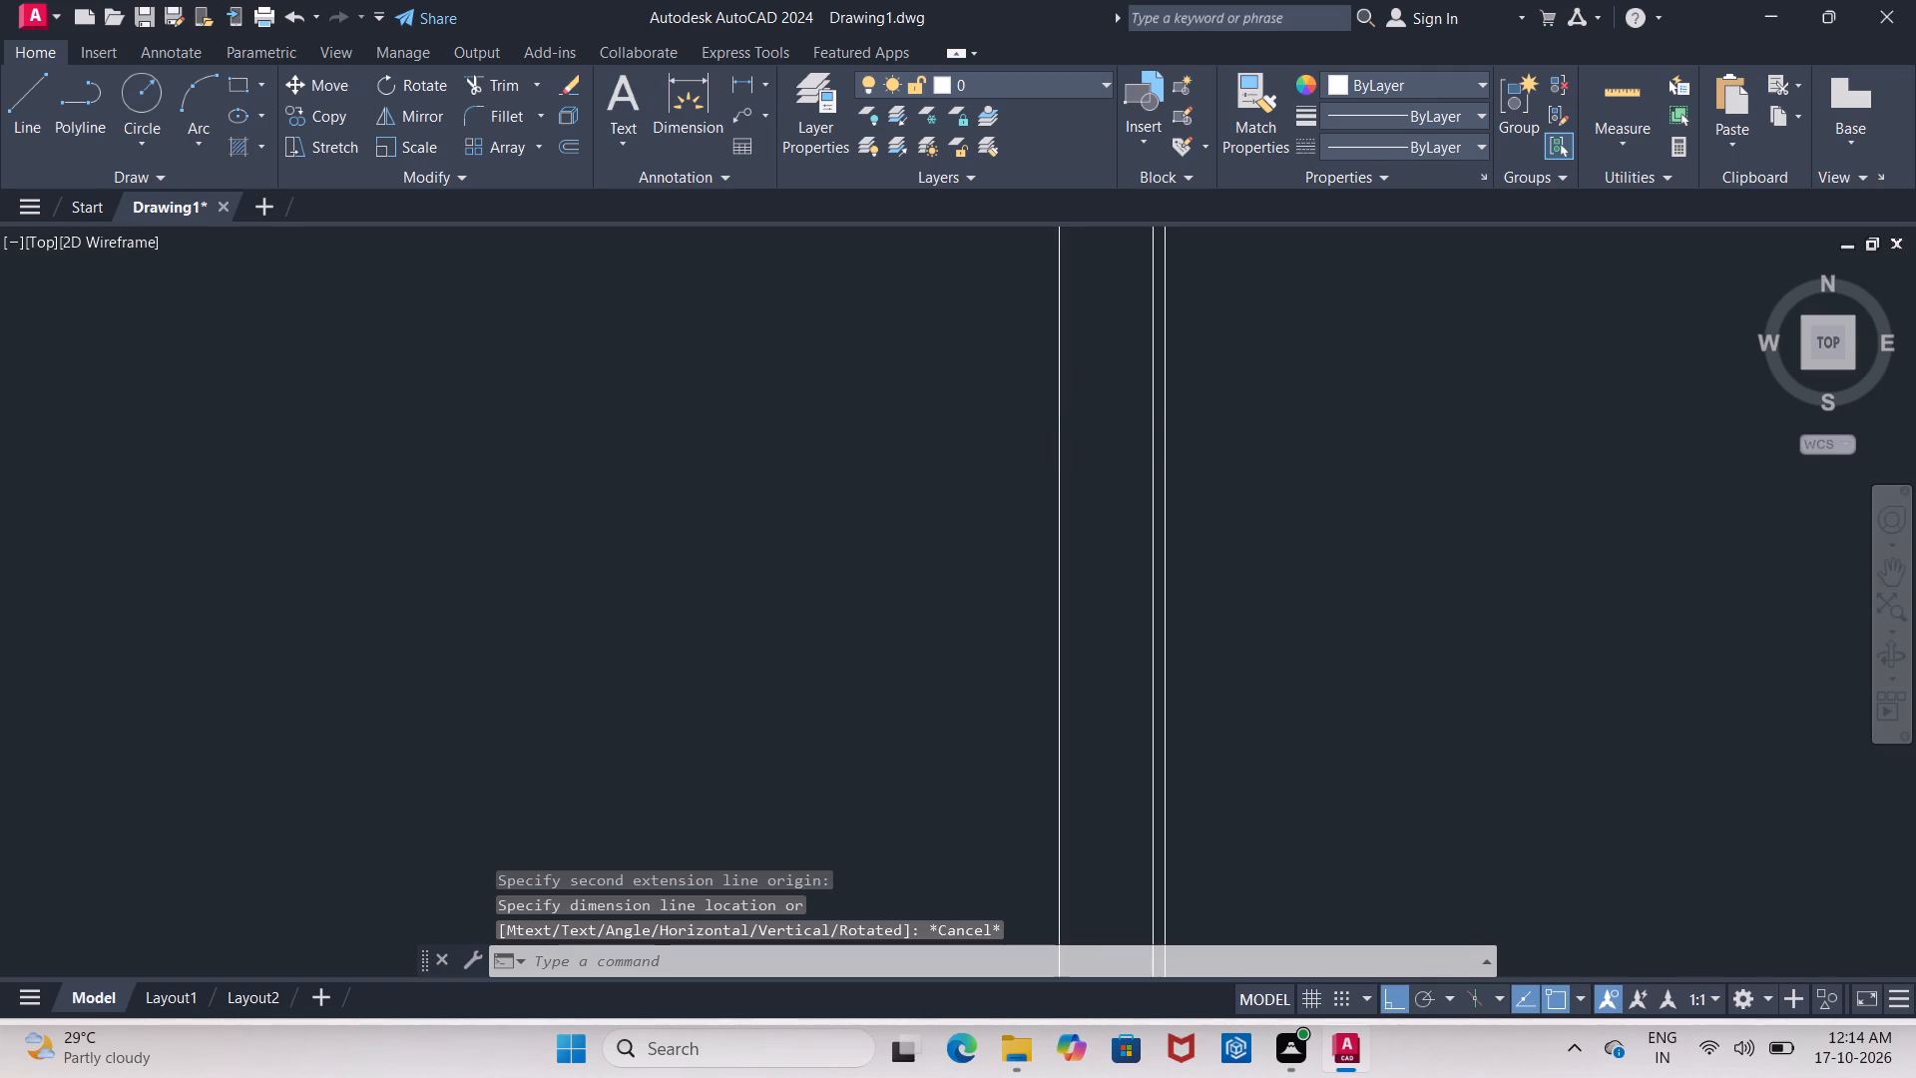
left_click(1174, 420)
double_click(1167, 425)
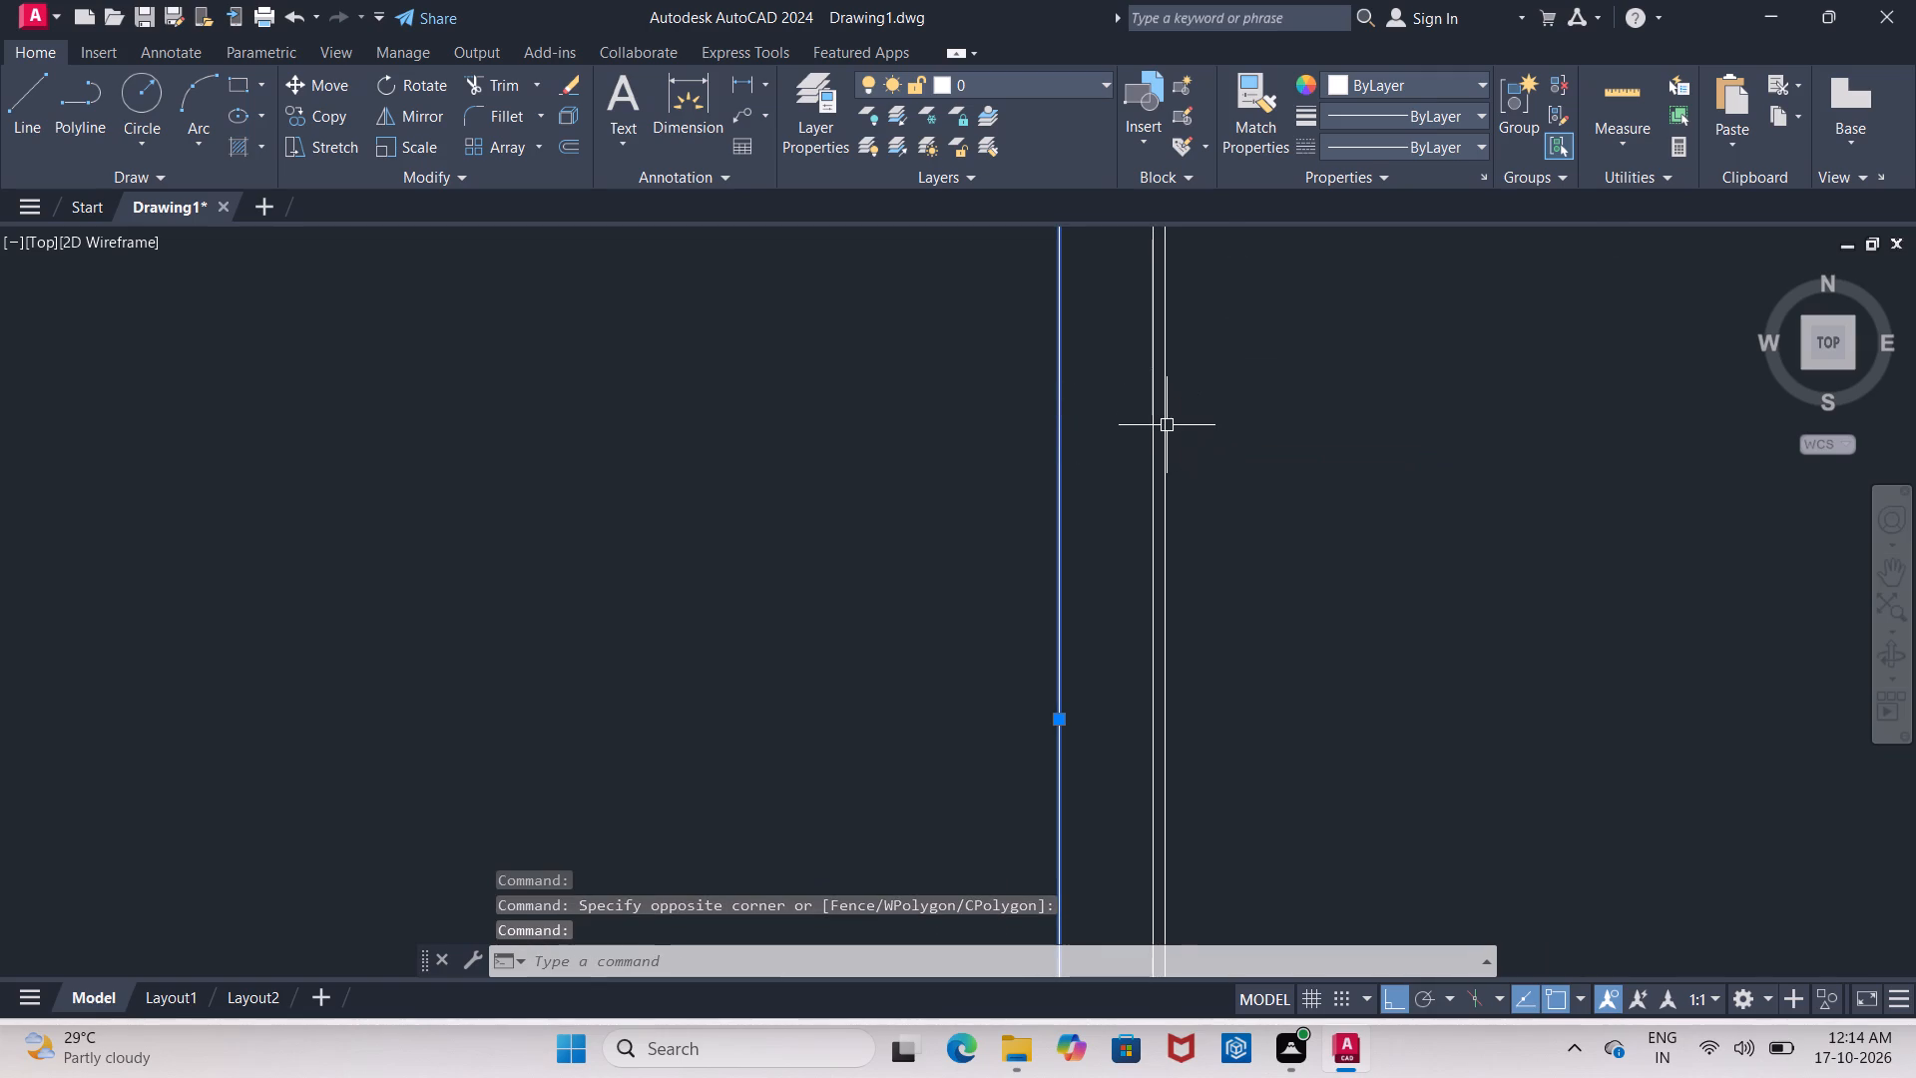
left_click(1165, 428)
key("Delete")
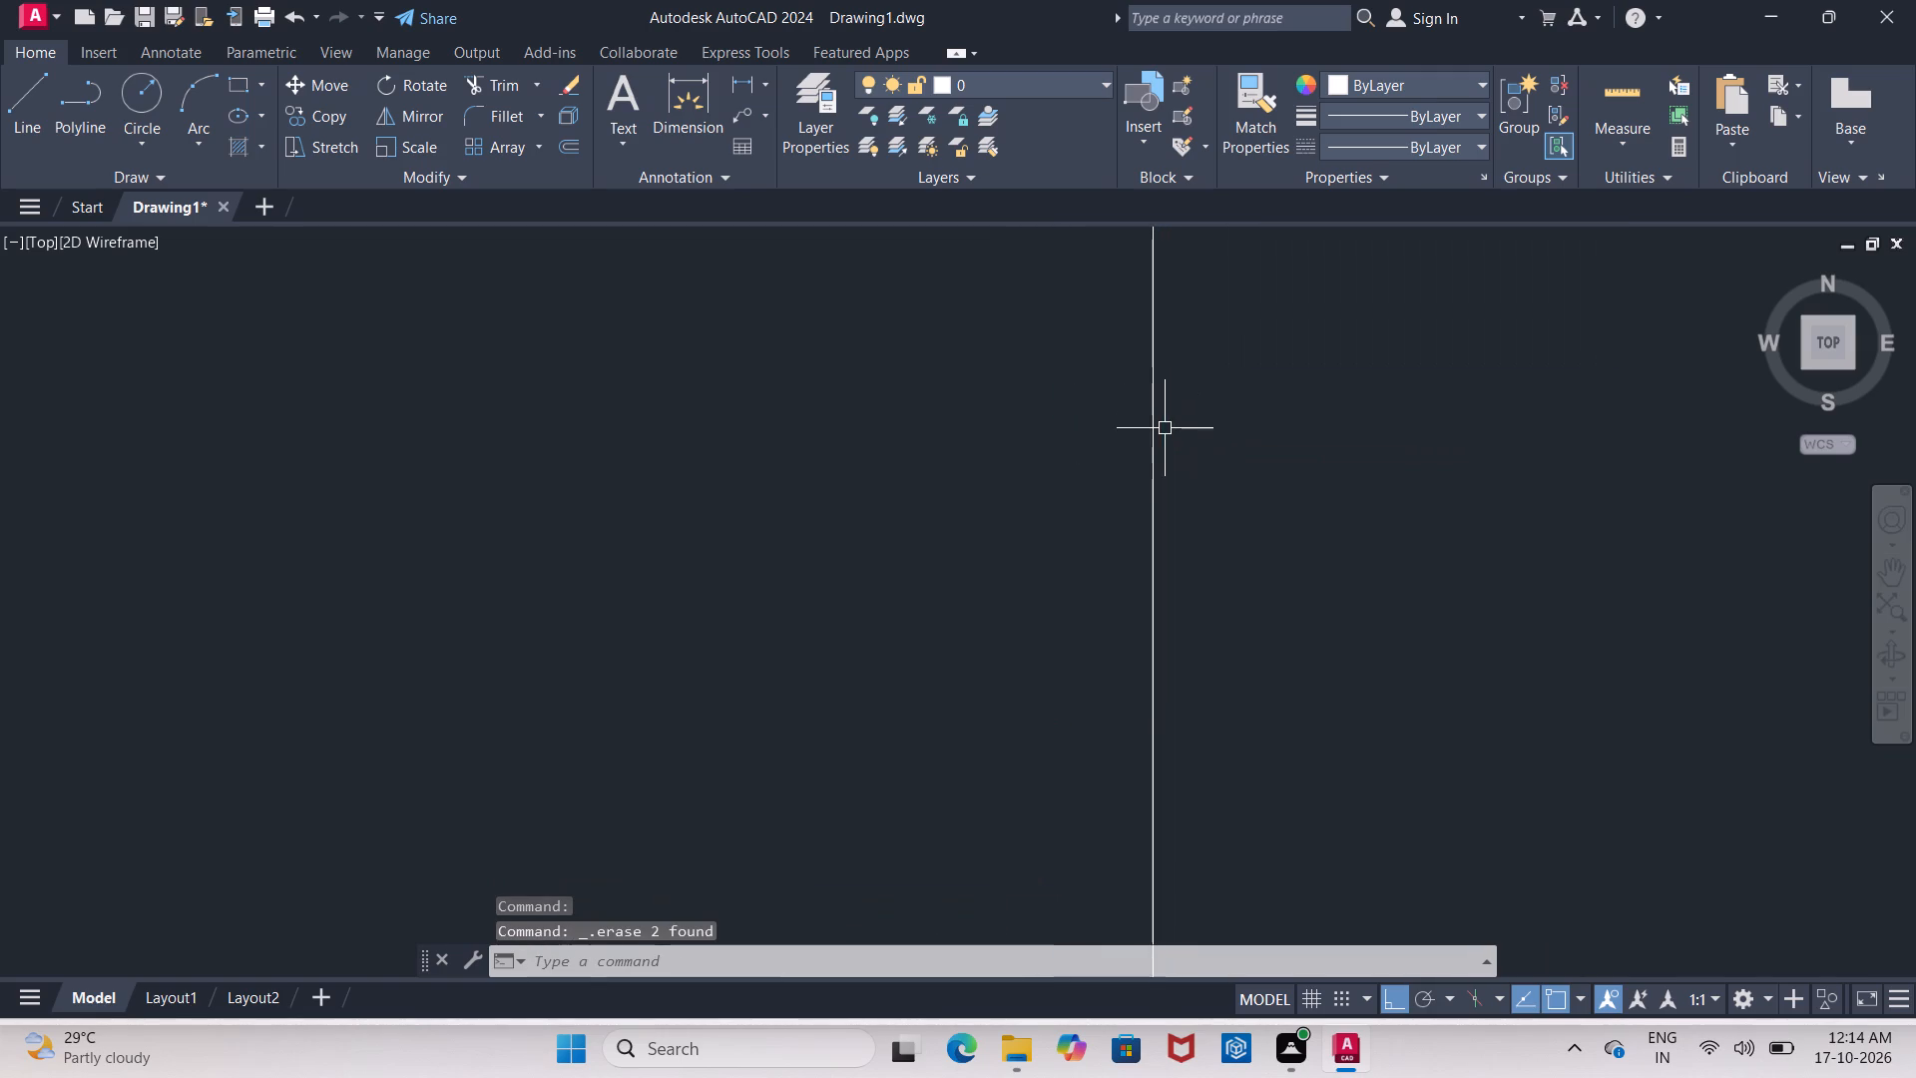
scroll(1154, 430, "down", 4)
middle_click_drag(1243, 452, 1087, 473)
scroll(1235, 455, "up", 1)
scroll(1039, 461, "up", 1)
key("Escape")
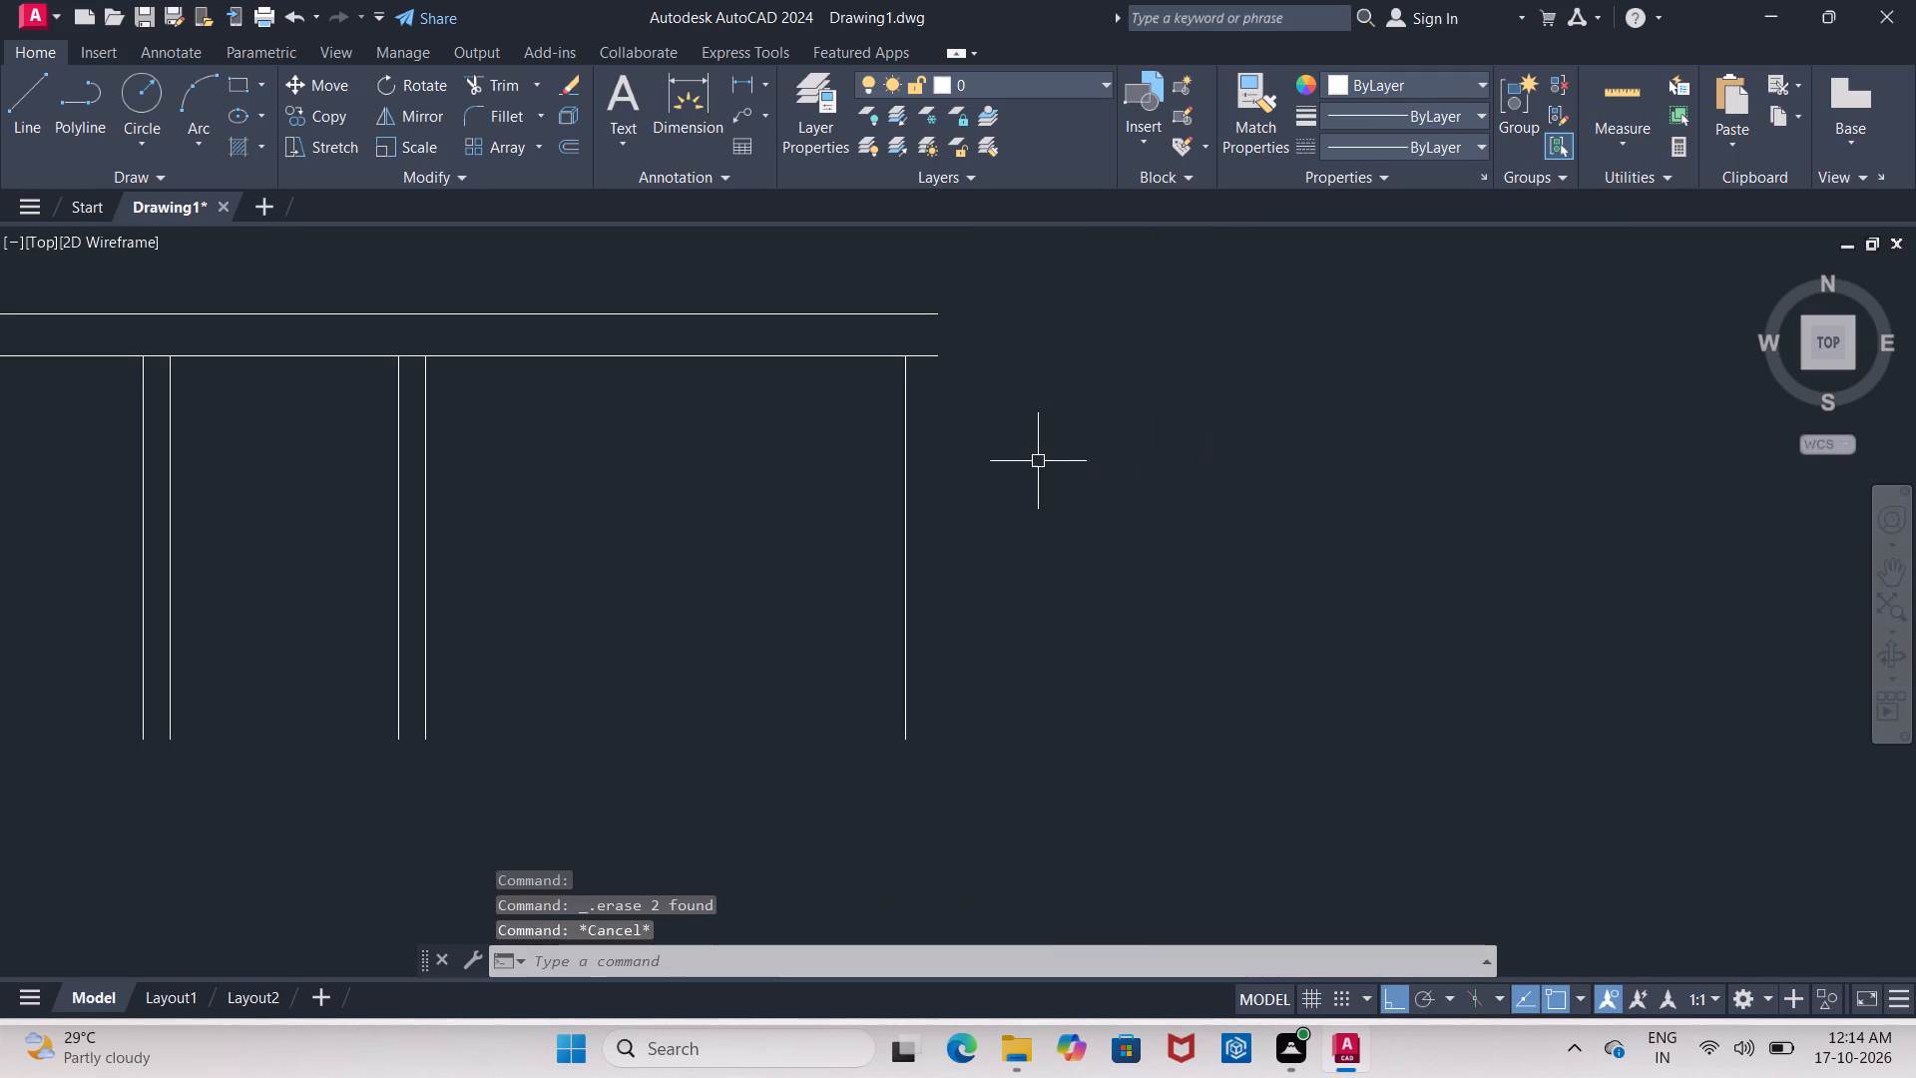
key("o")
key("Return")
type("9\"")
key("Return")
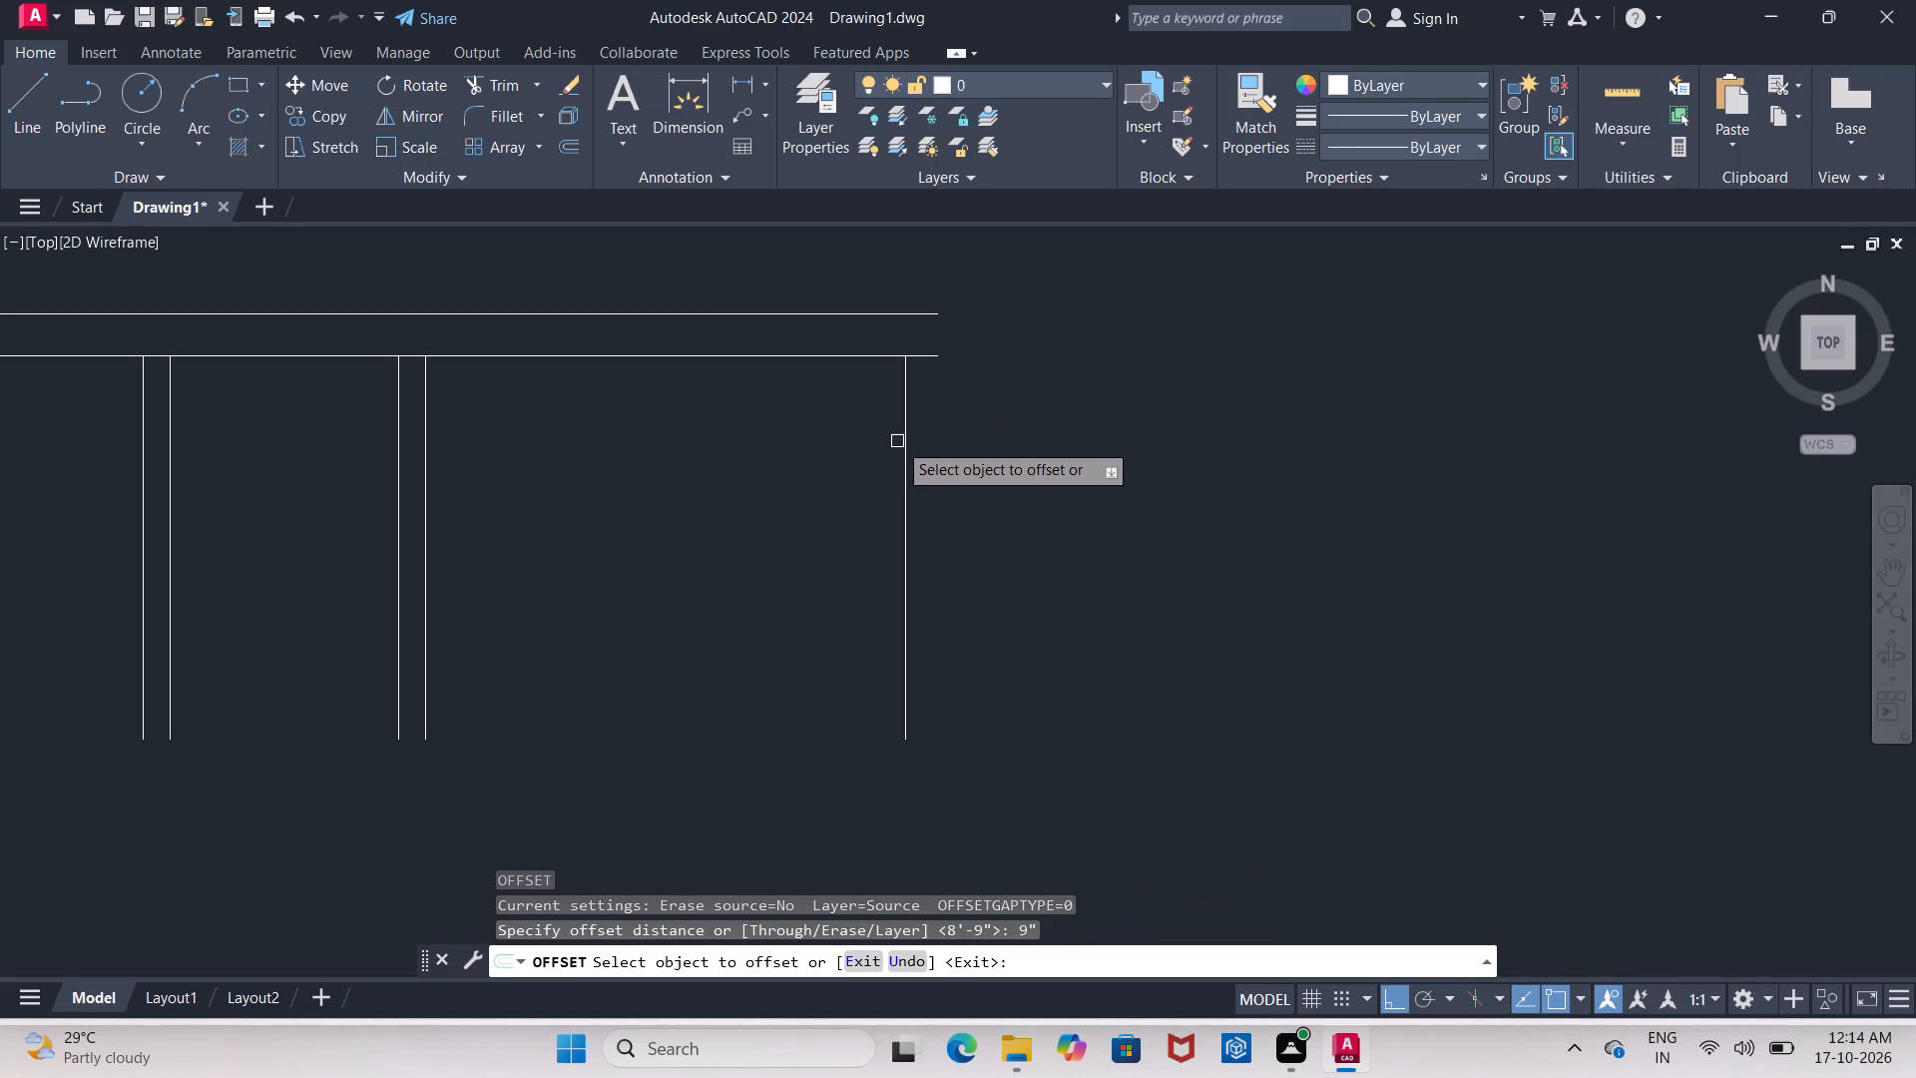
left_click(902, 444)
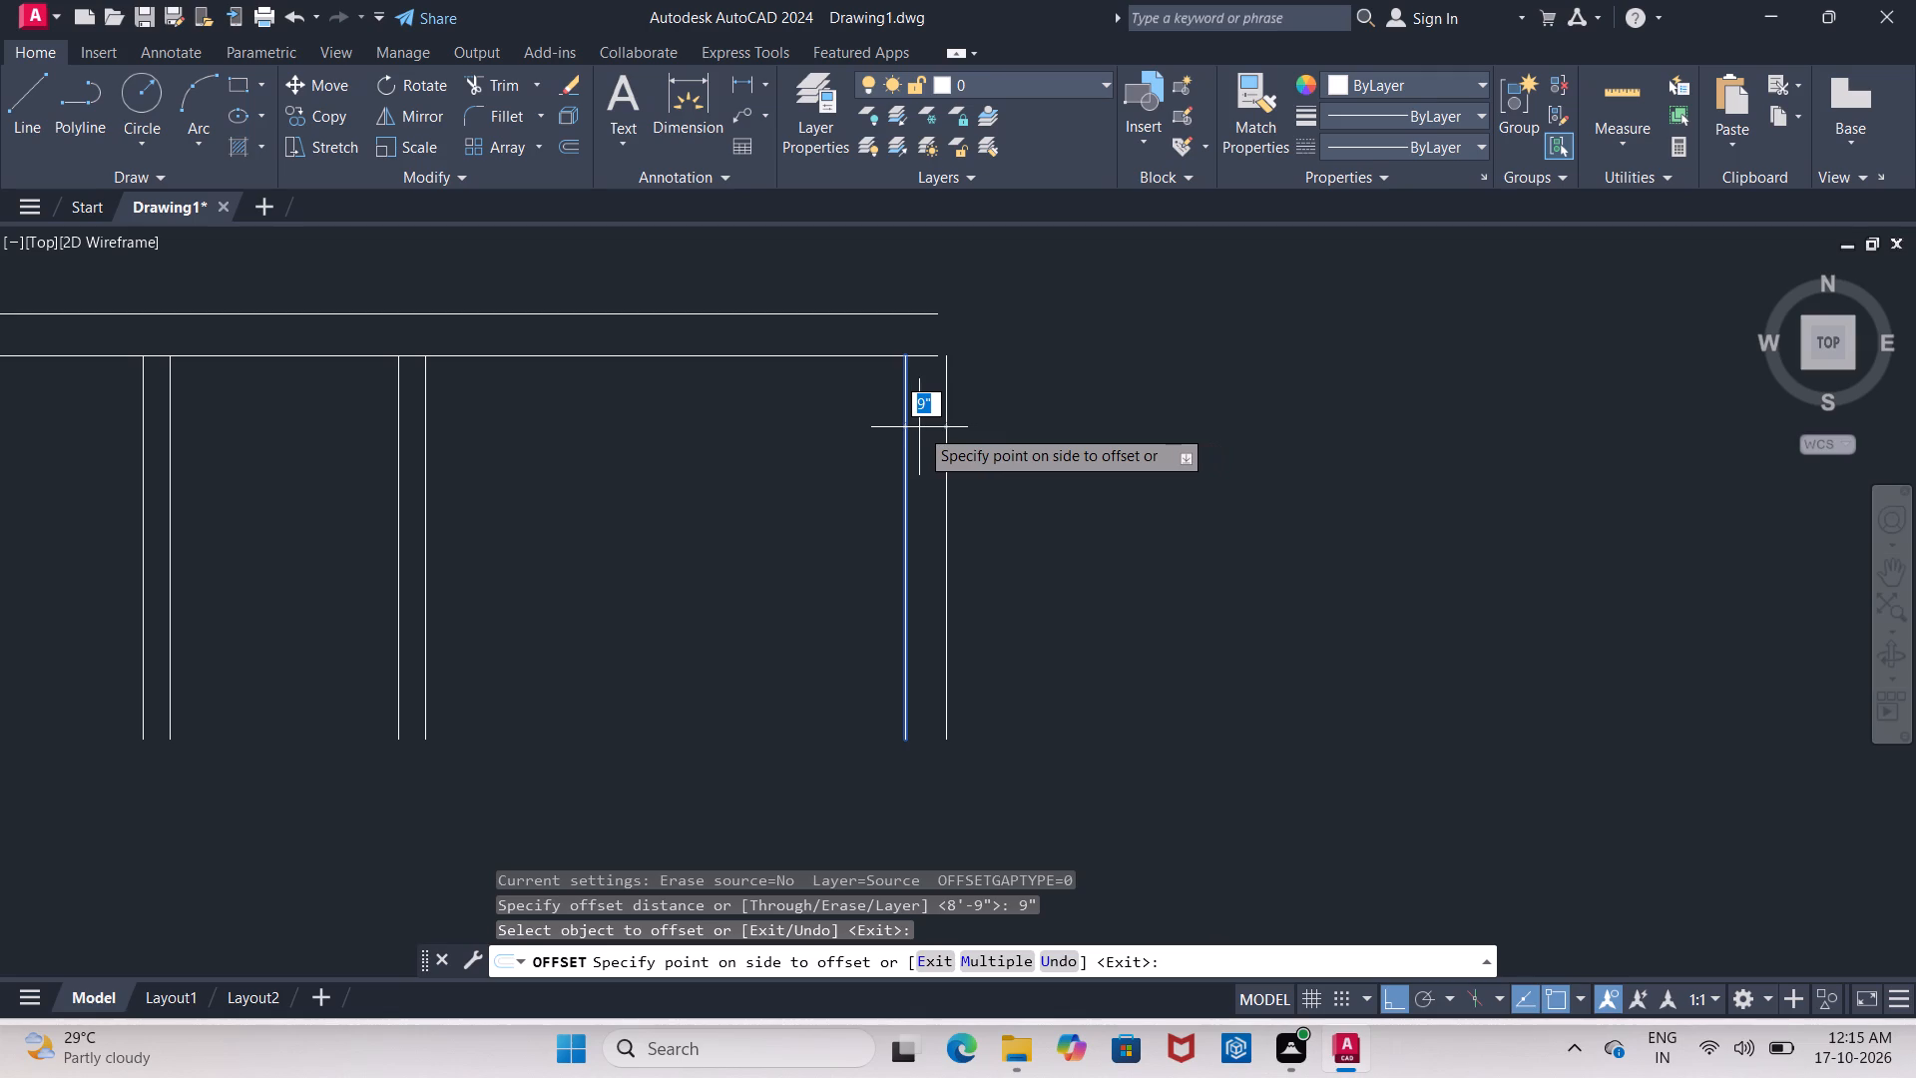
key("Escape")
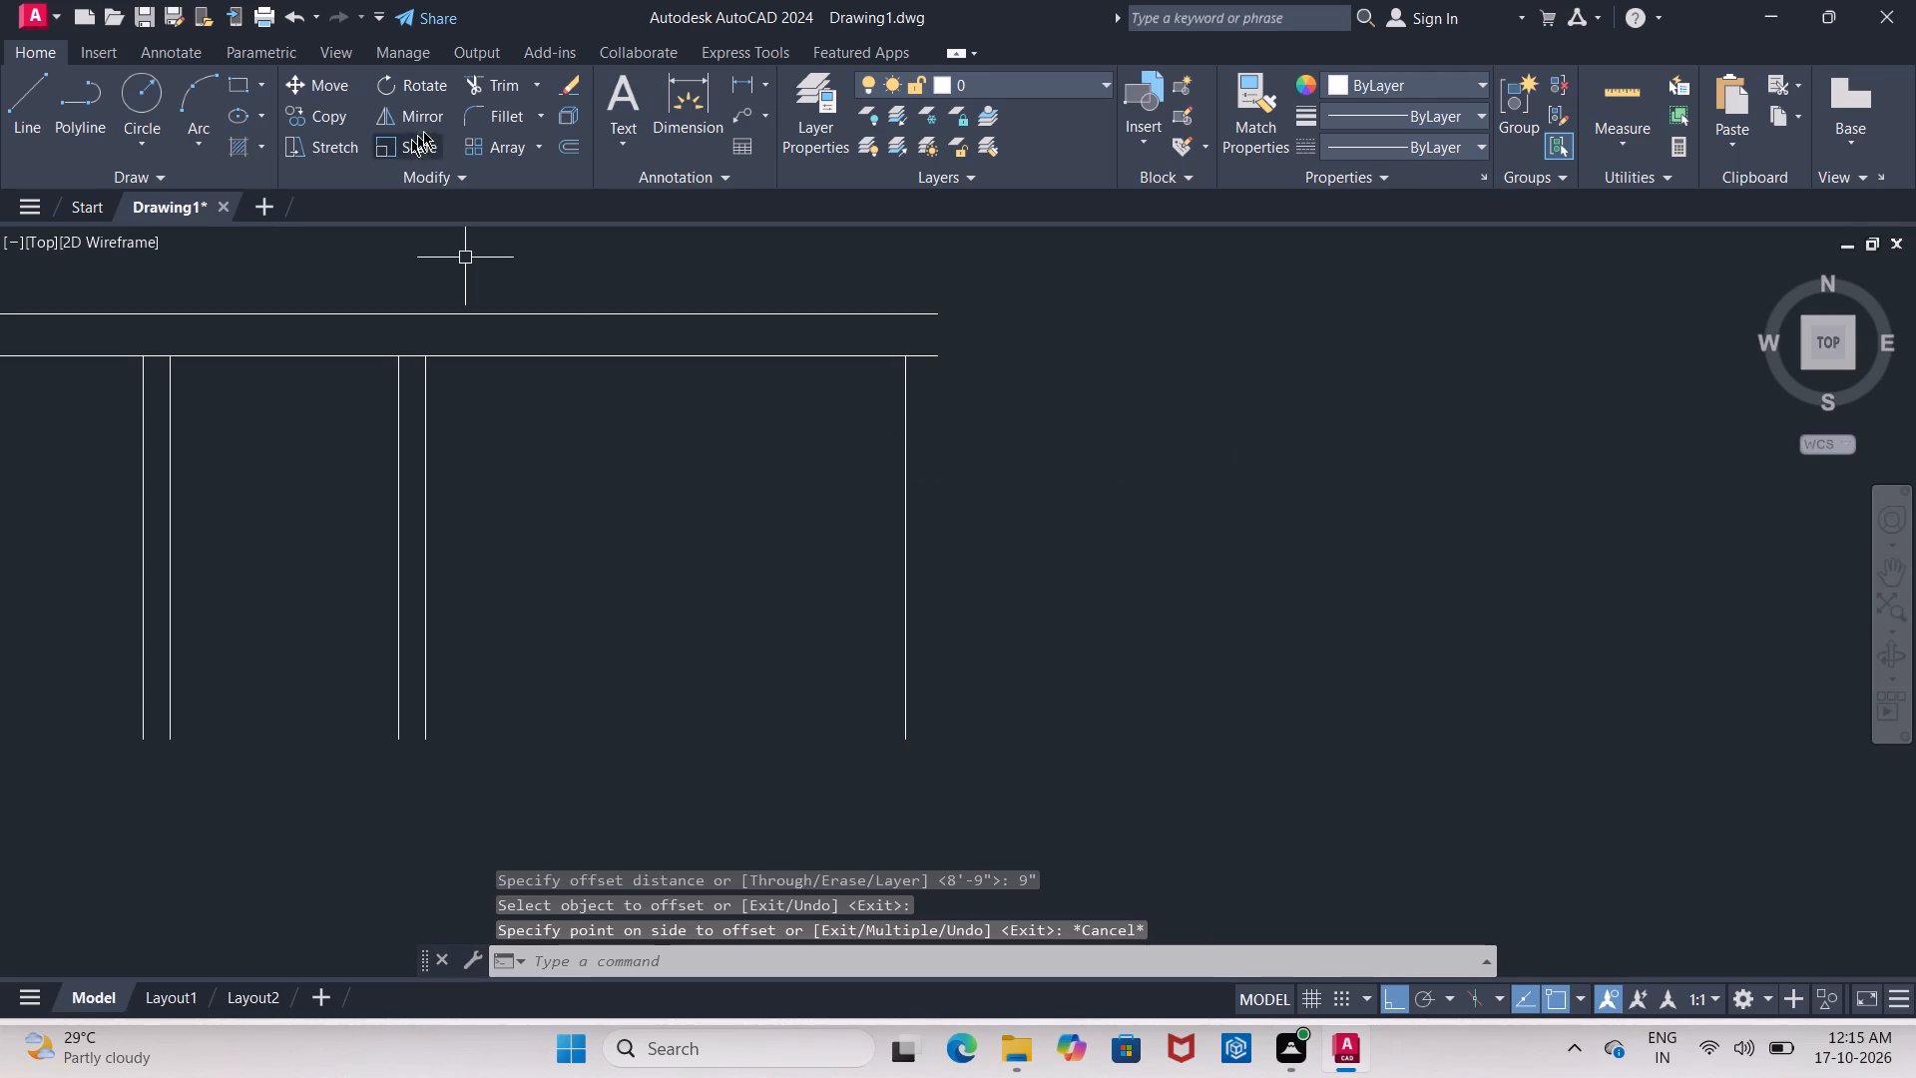
Measure the clear width between the first and second partitions.
left_click(736, 87)
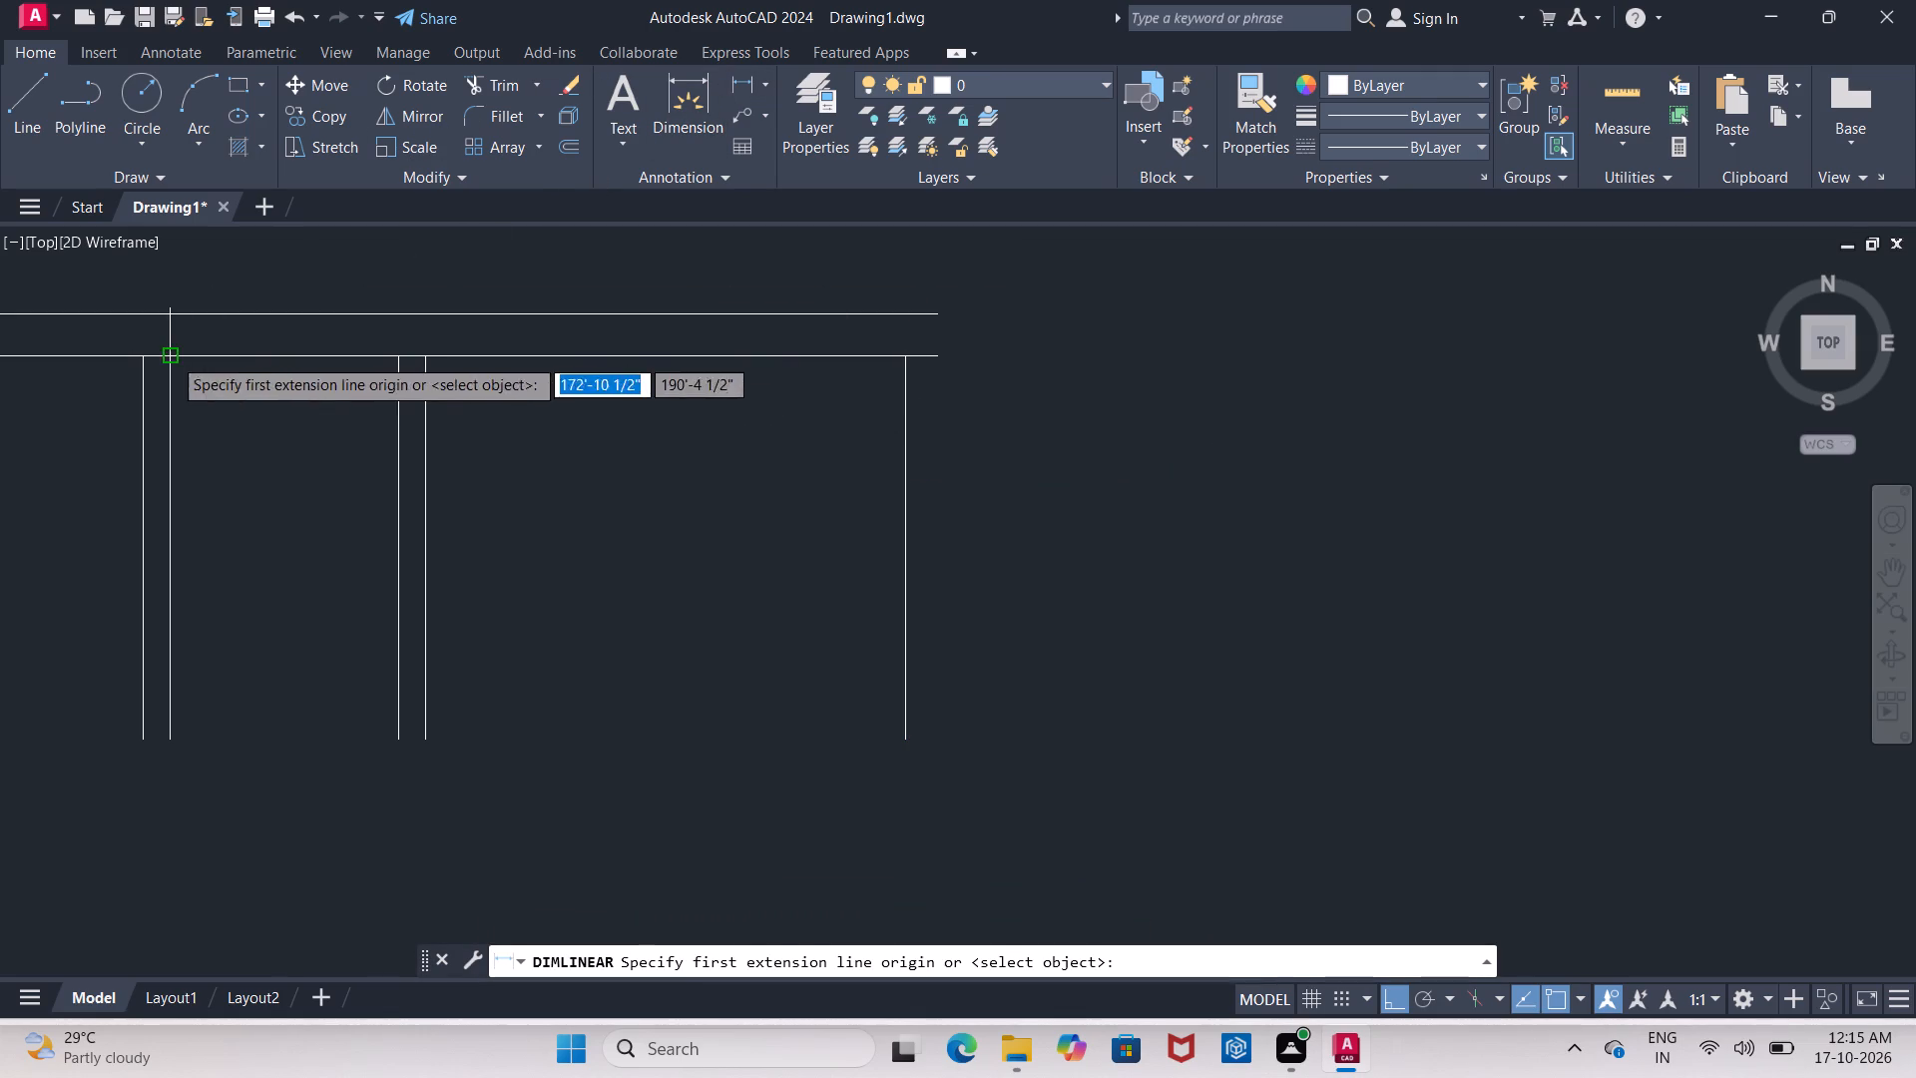
left_click(172, 356)
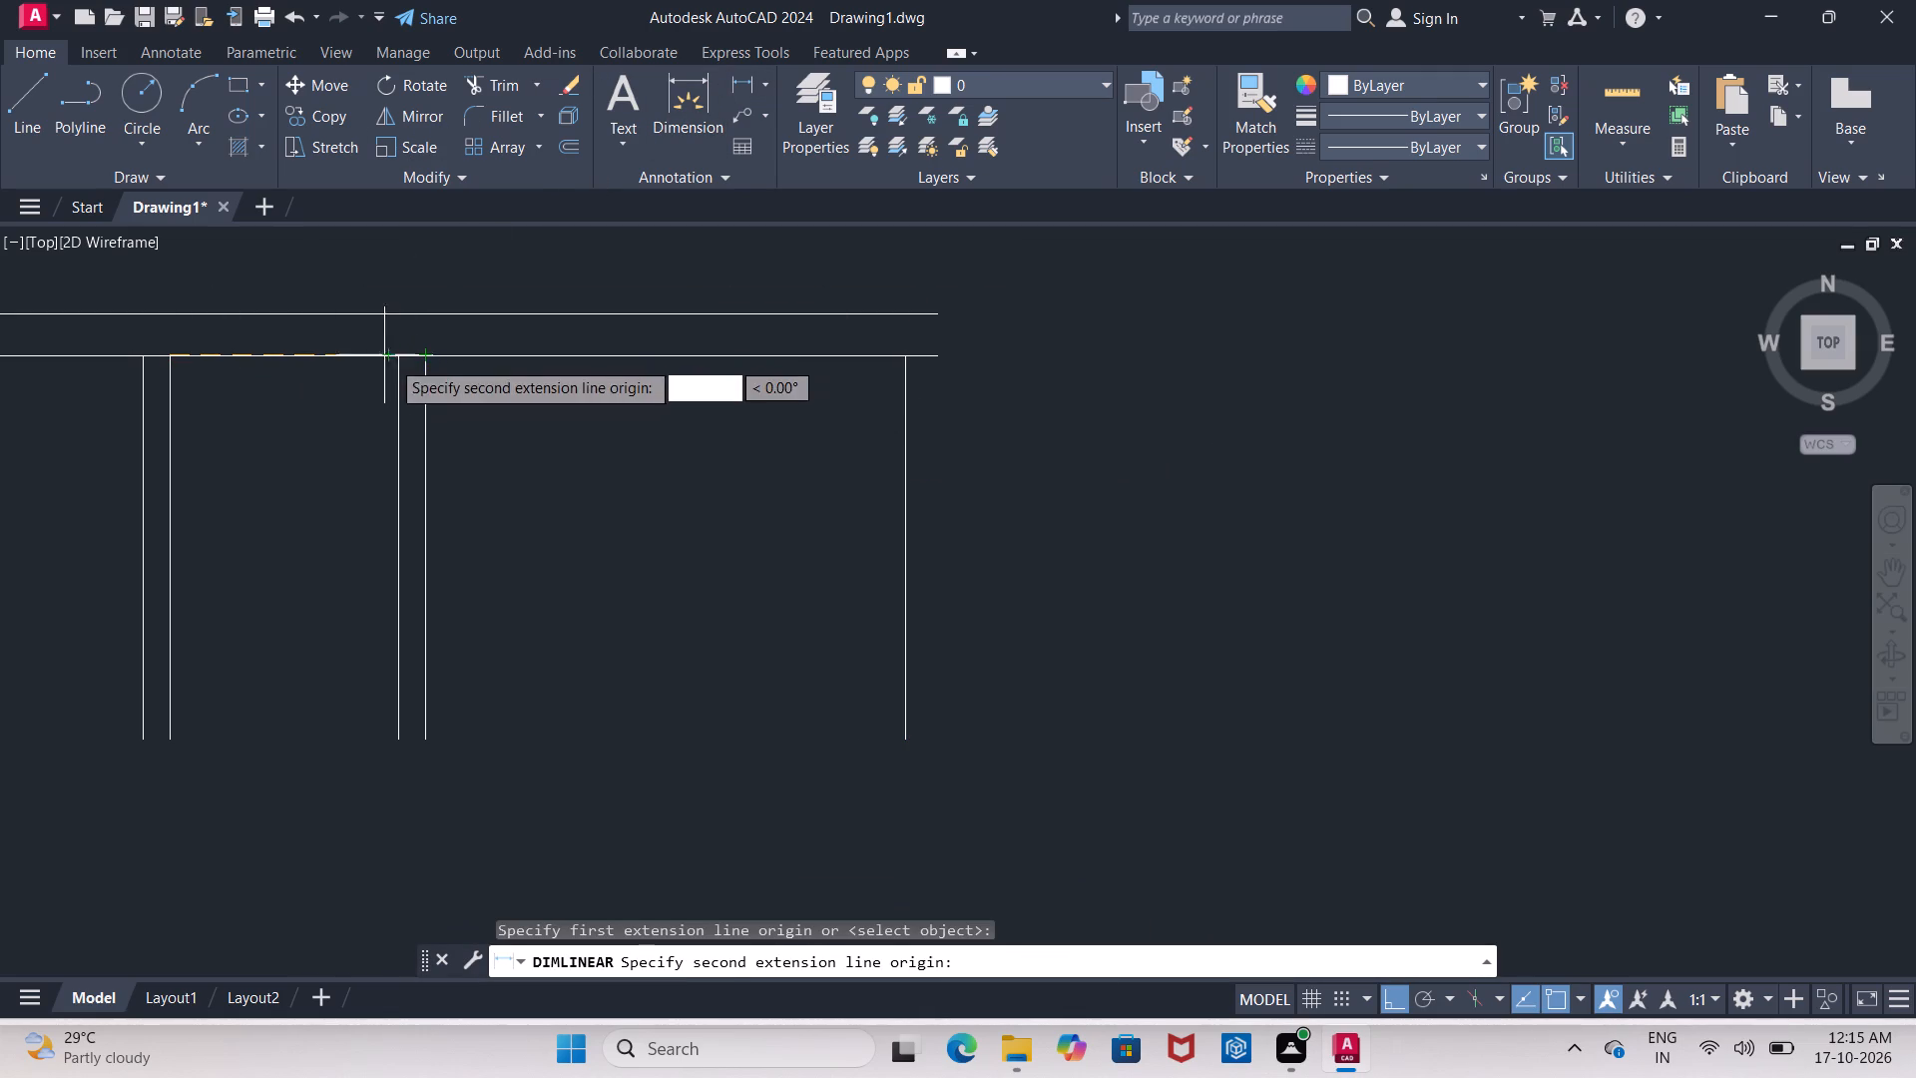
left_click(395, 361)
key("Escape")
Offset the right line of the first partition 4'1" to the right for the second partition's new left line.
scroll(376, 365, "down", 1)
middle_click_drag(367, 463, 378, 470)
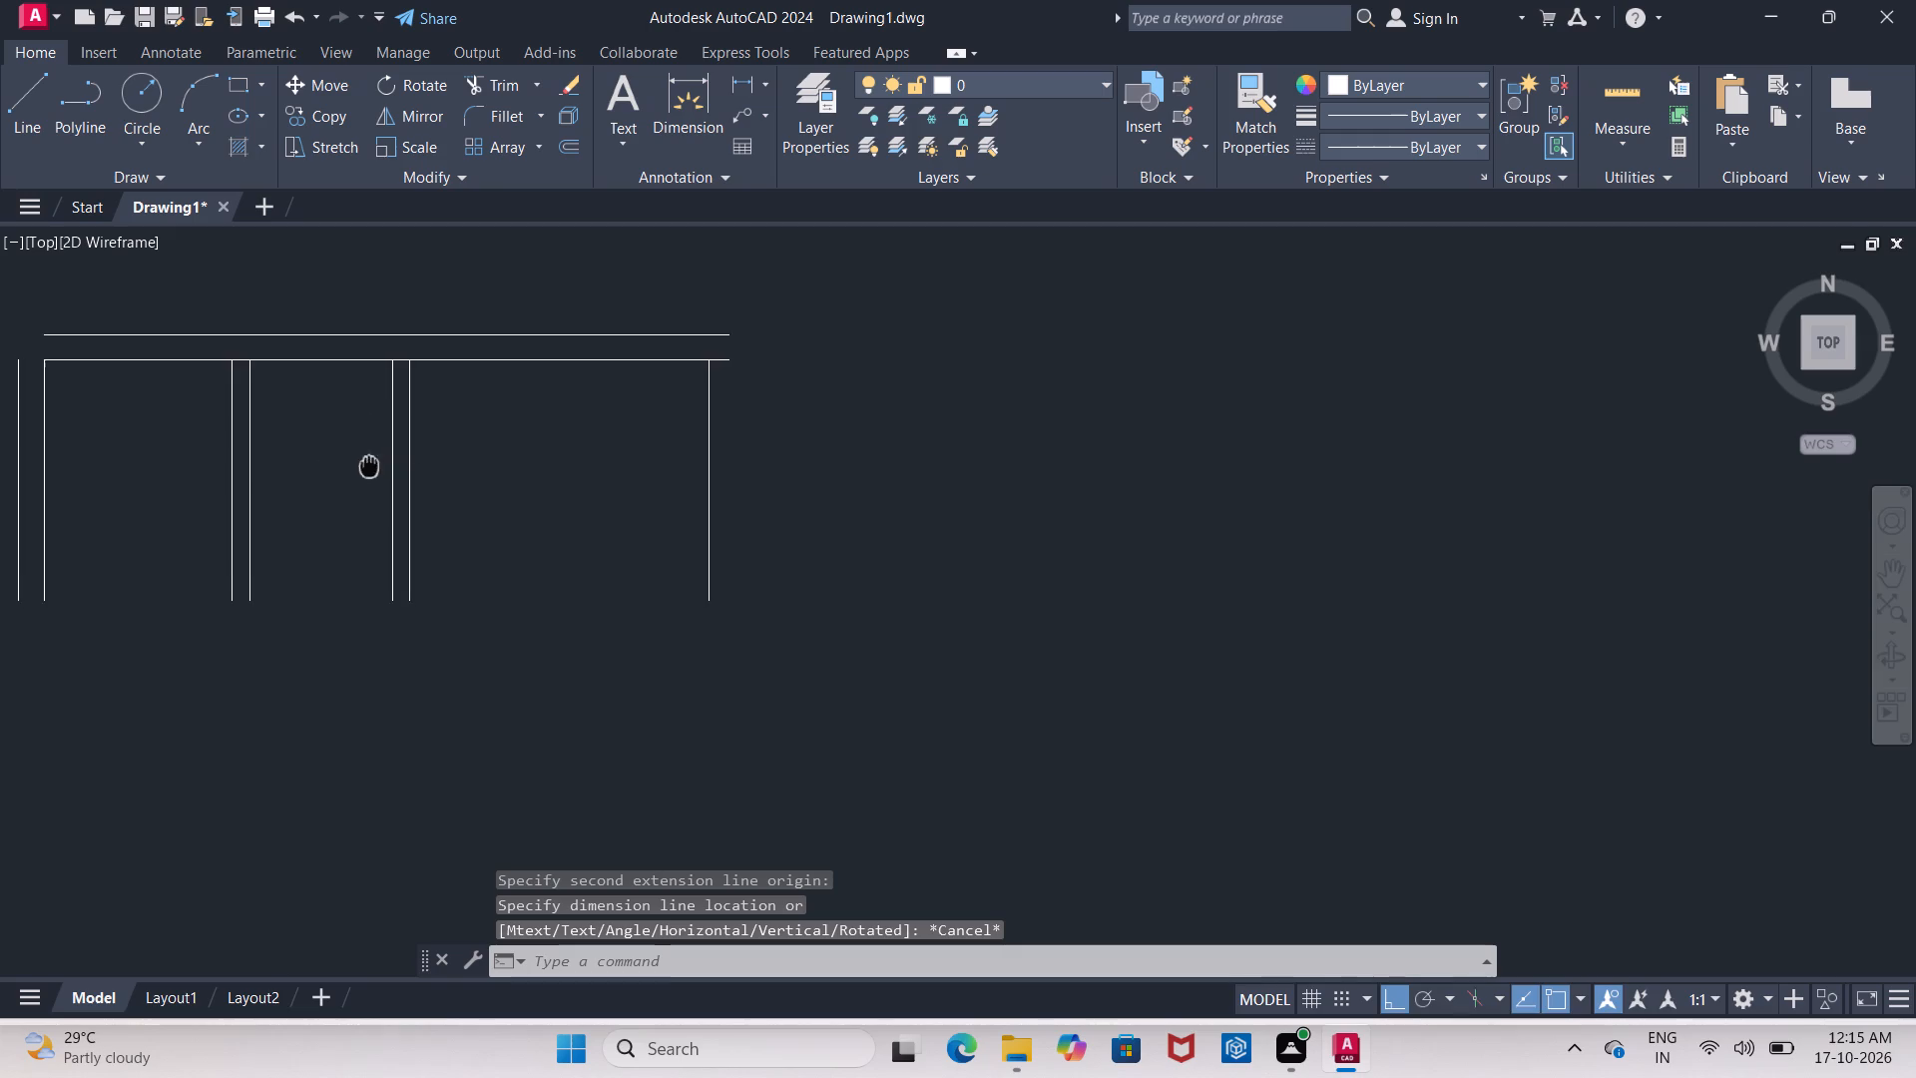
middle_click_drag(378, 470, 520, 460)
scroll(432, 443, "up", 1)
key("Escape")
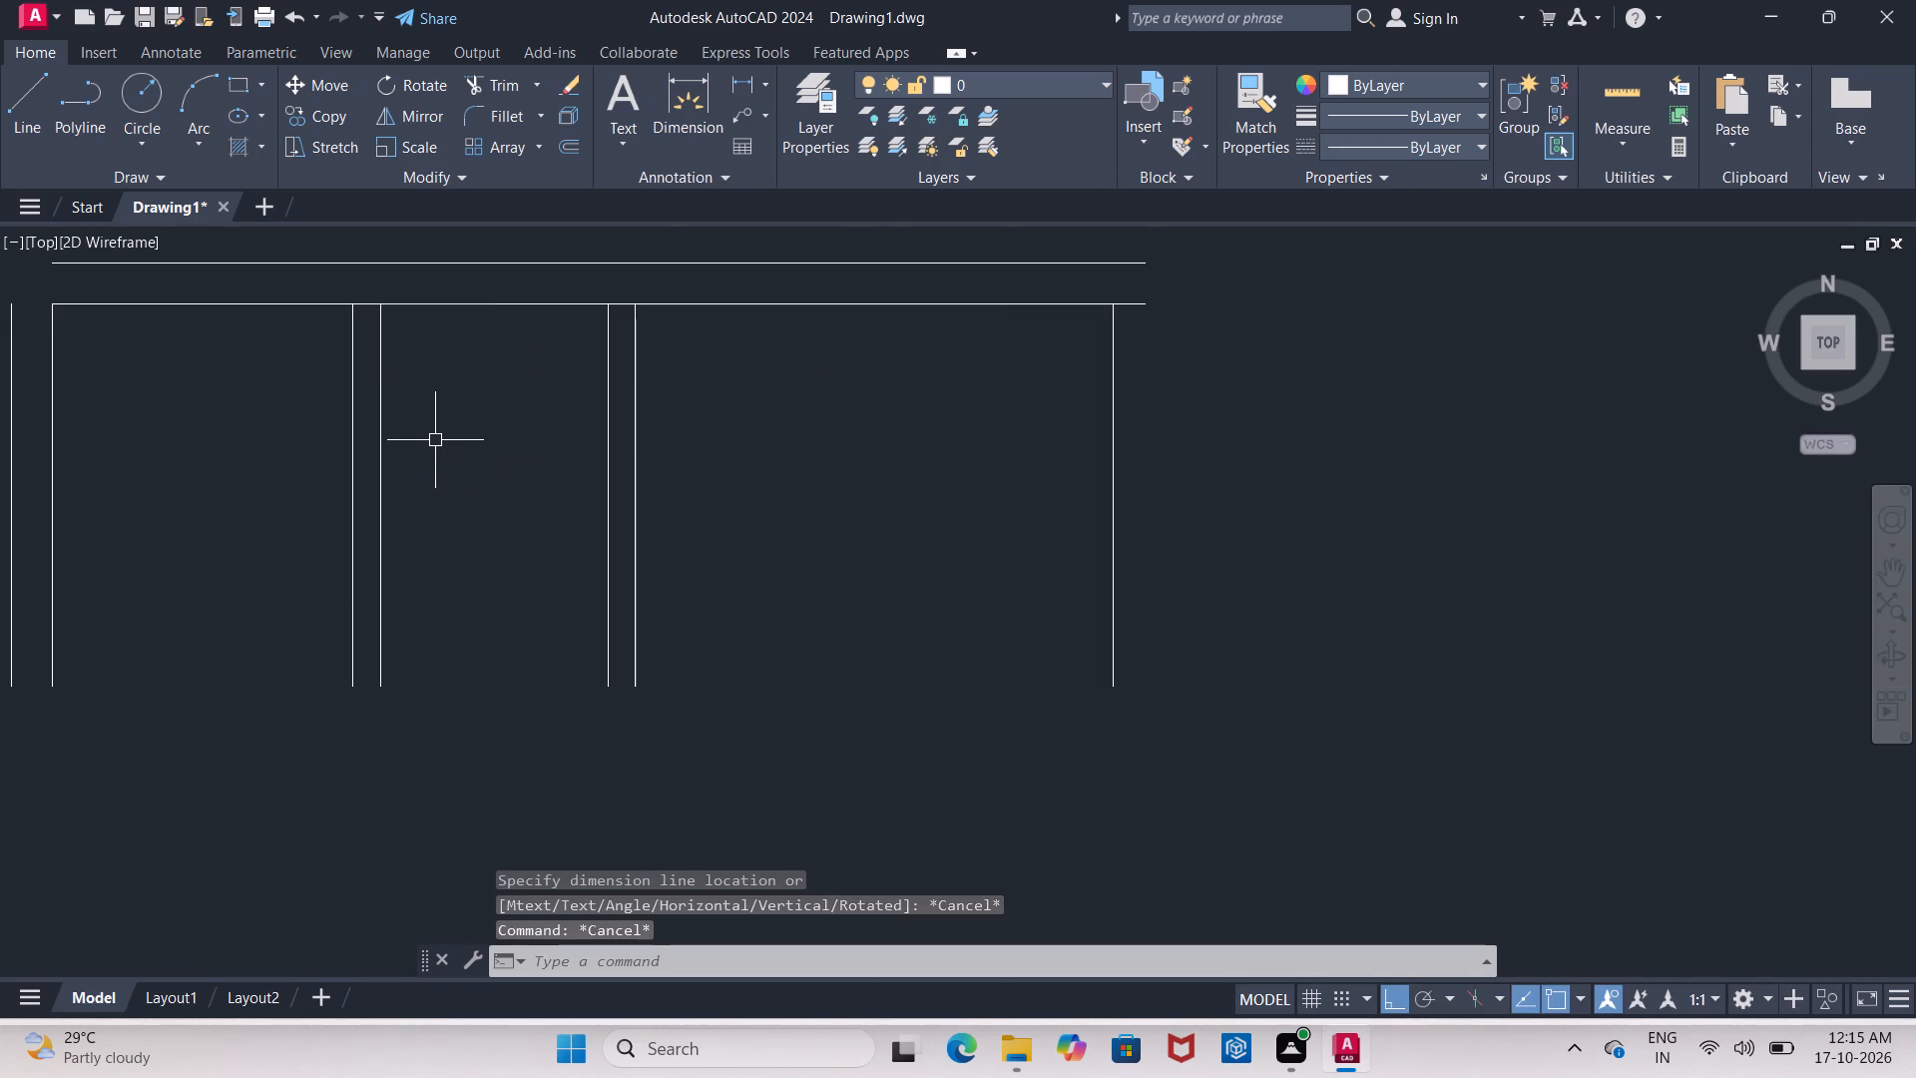
key("o")
key("Return")
type("4'1\"")
key("Return")
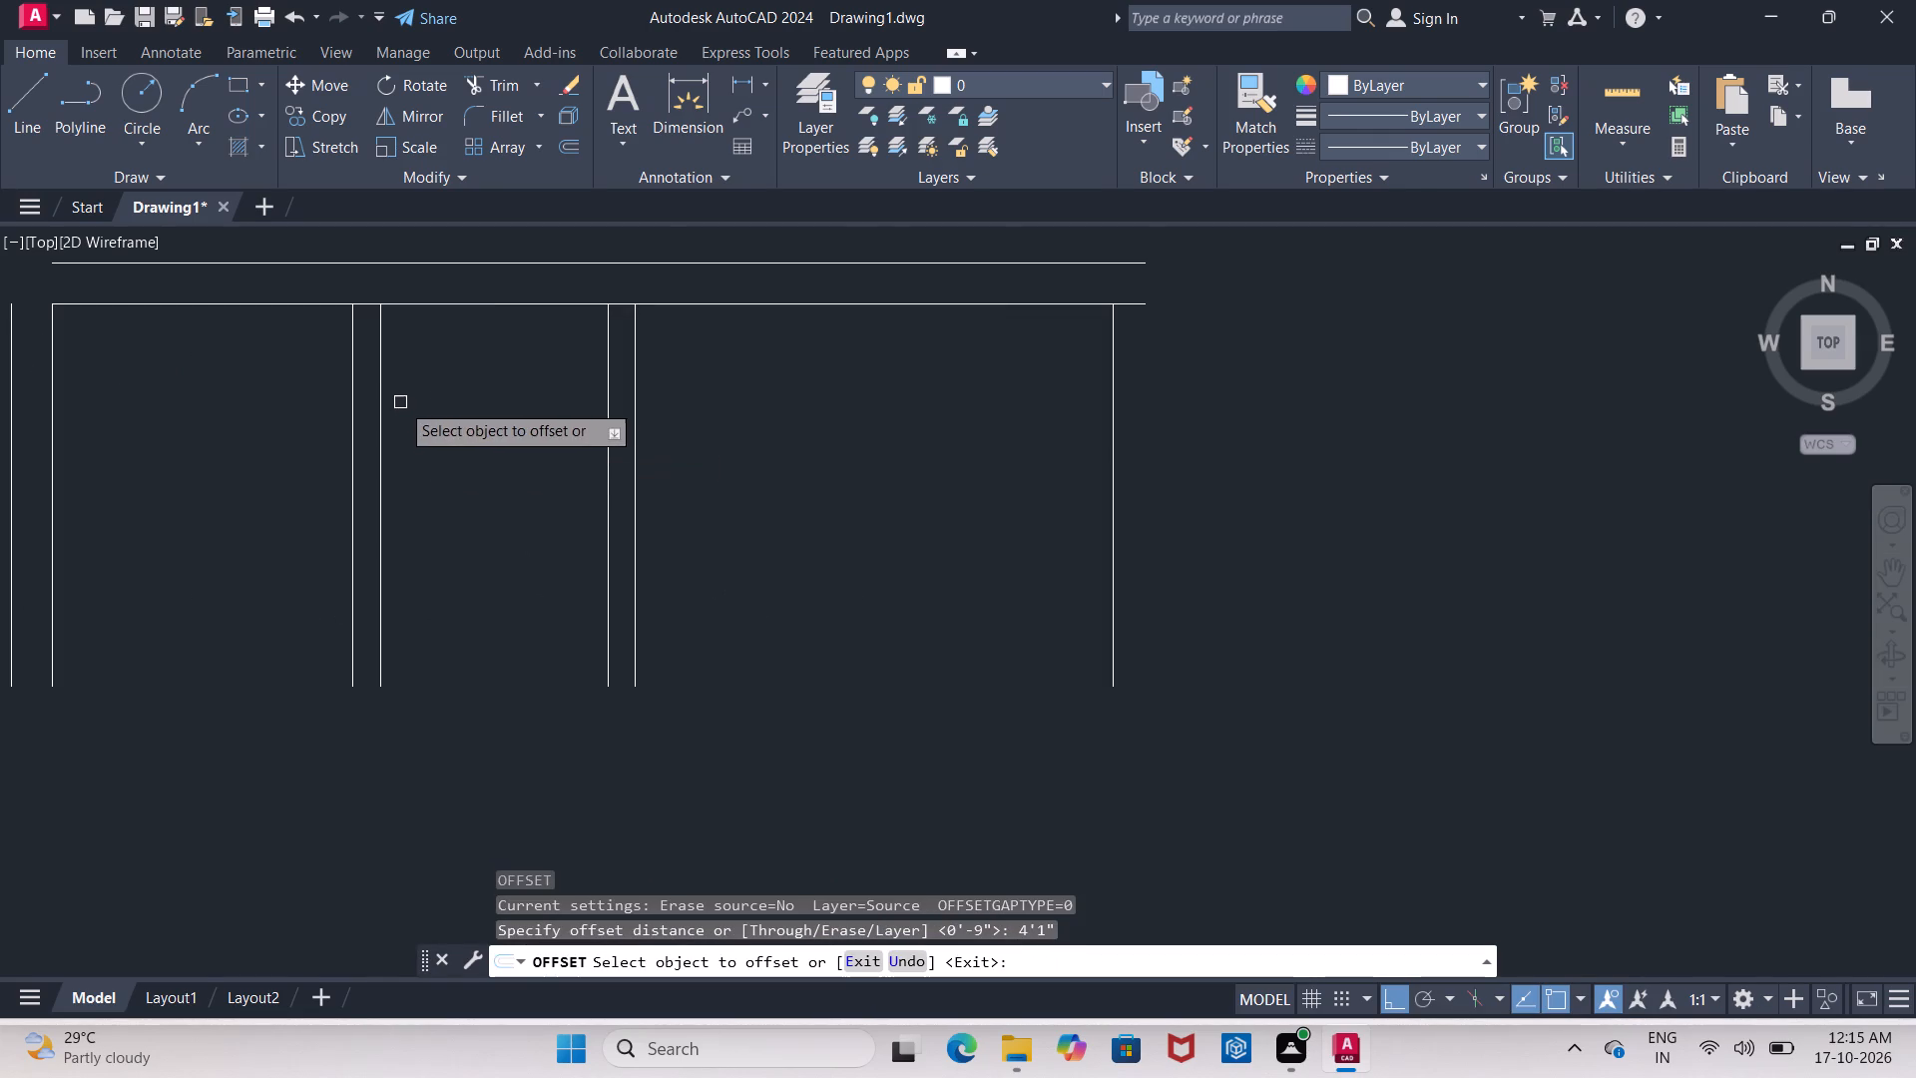
left_click_drag(380, 400, 396, 410)
left_click(475, 425)
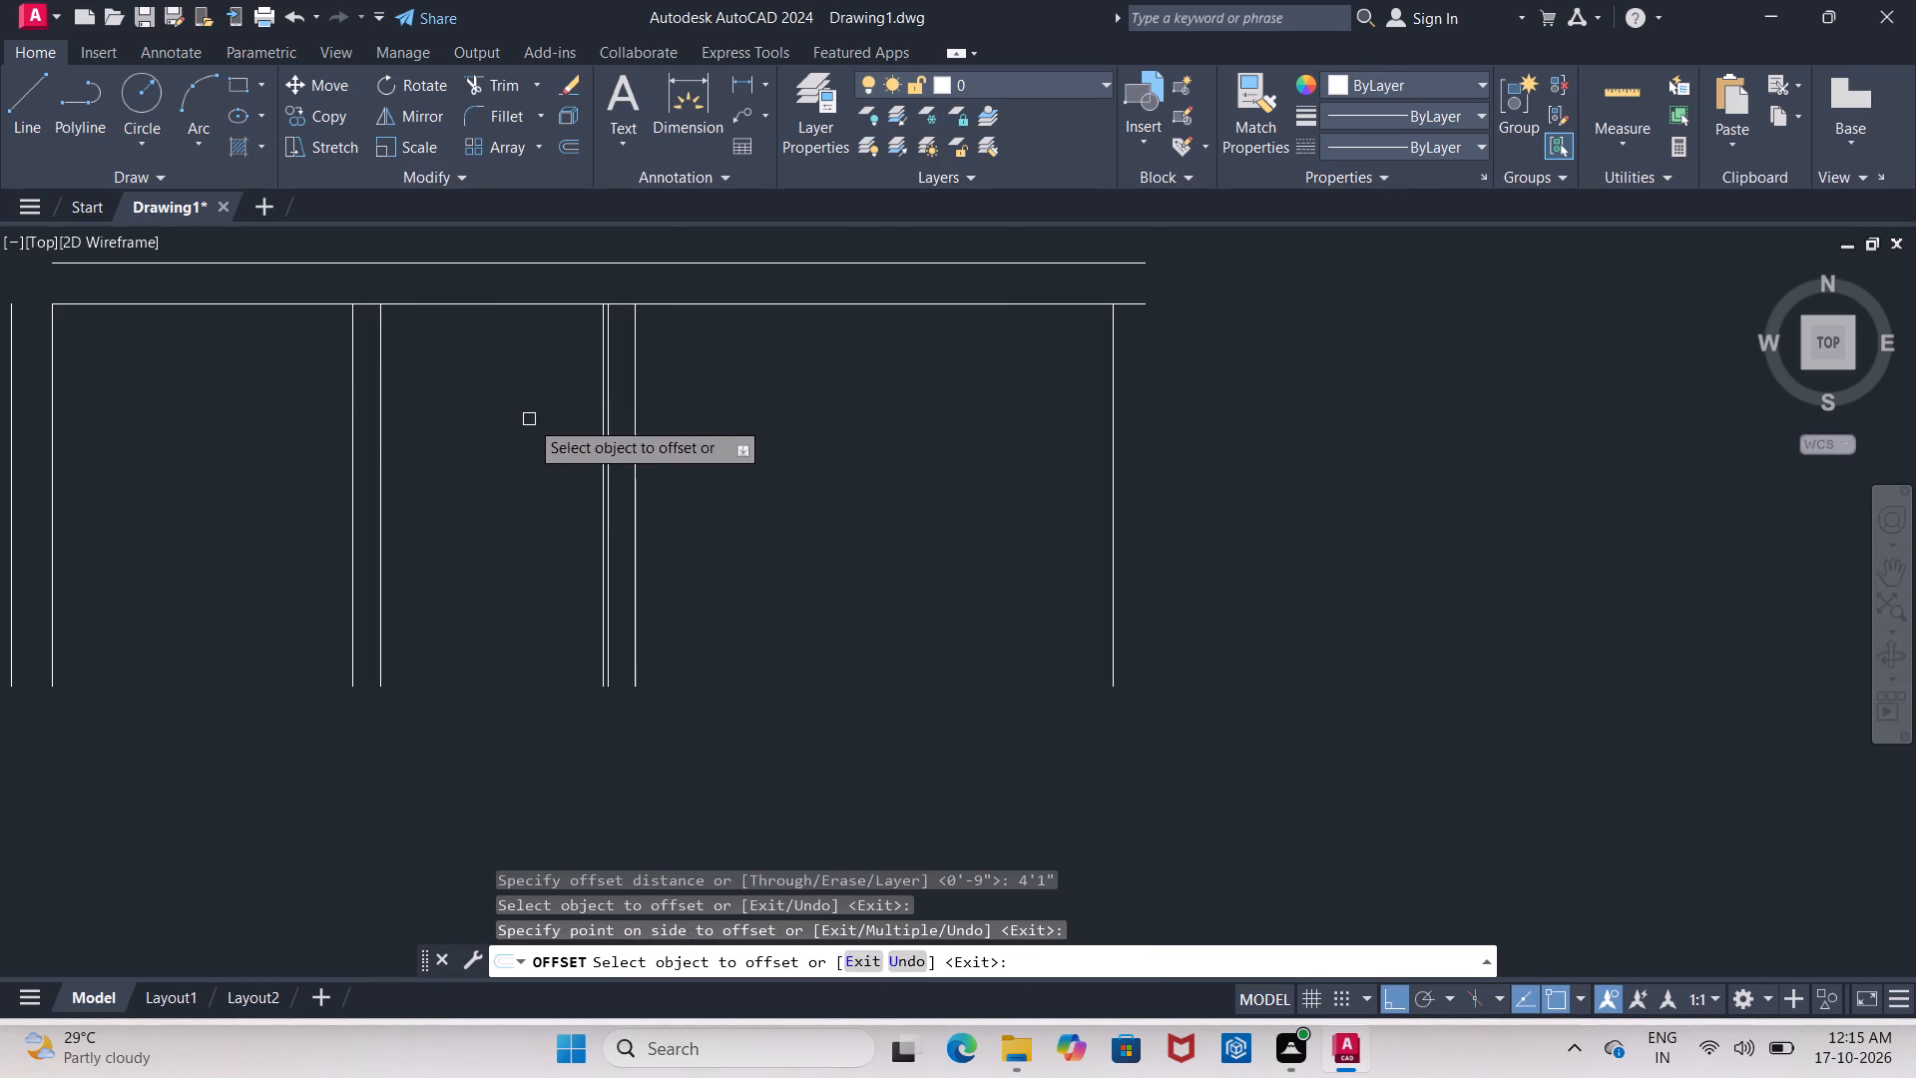
key("Escape")
Delete the second partition's previous left line, just to the right of the new 4'1" offset line.
scroll(612, 427, "up", 1)
left_click(601, 417)
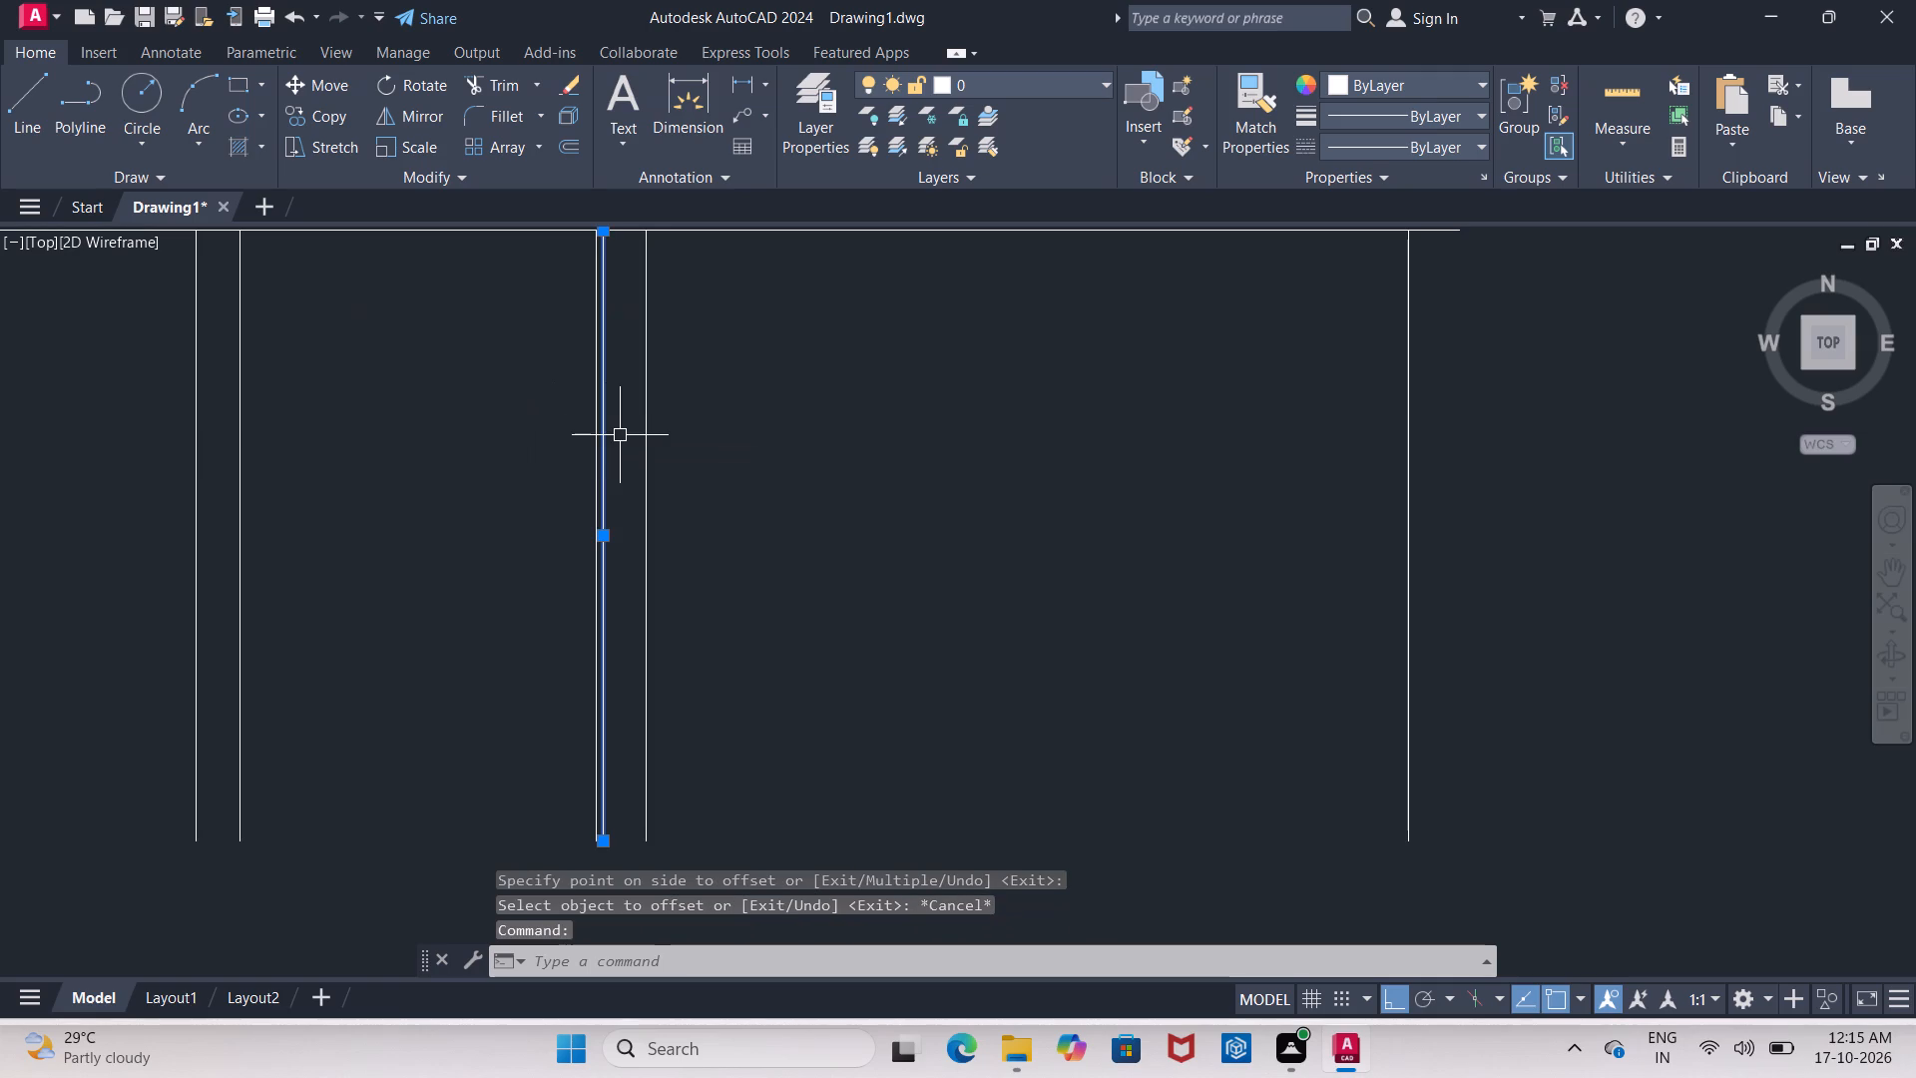
key("Delete")
Offset the second partition's new left line 6" to the right for the partition's other face.
key("o")
key("Return")
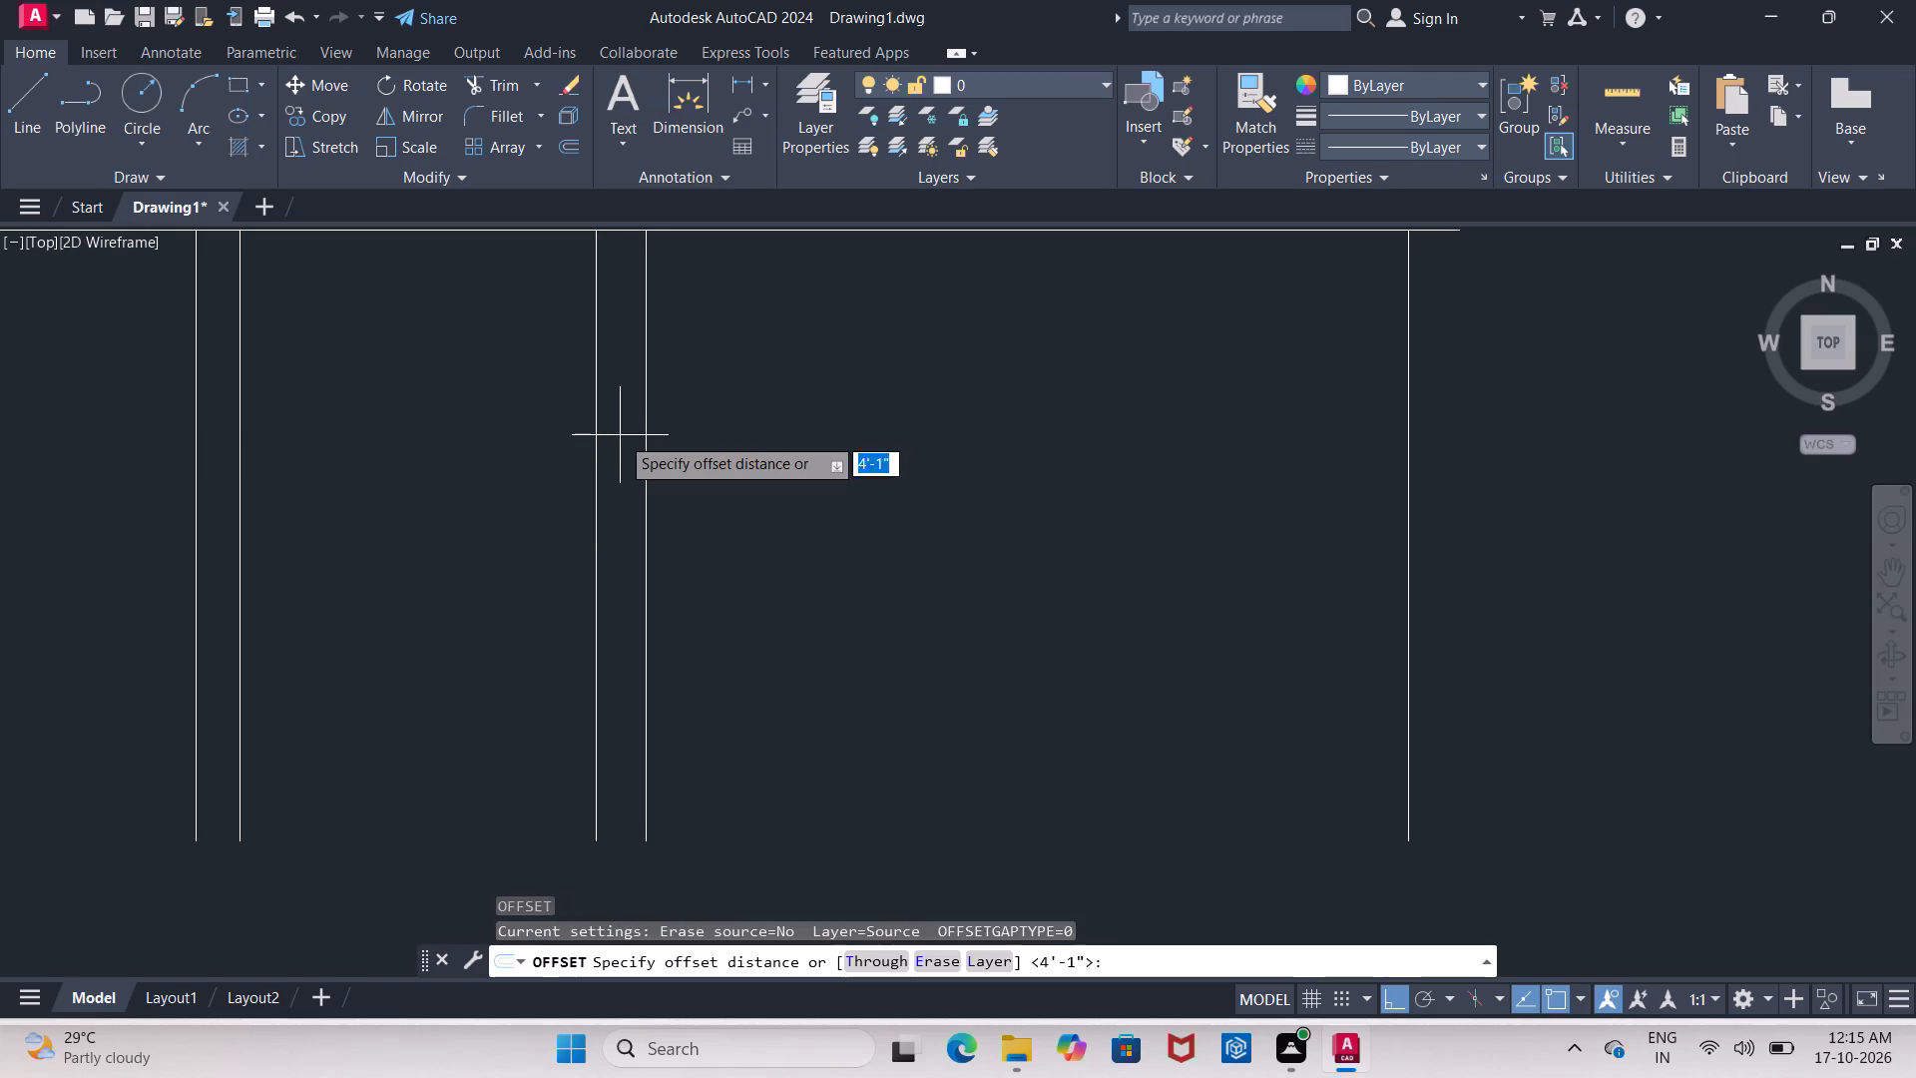
type("6\"")
key("Return")
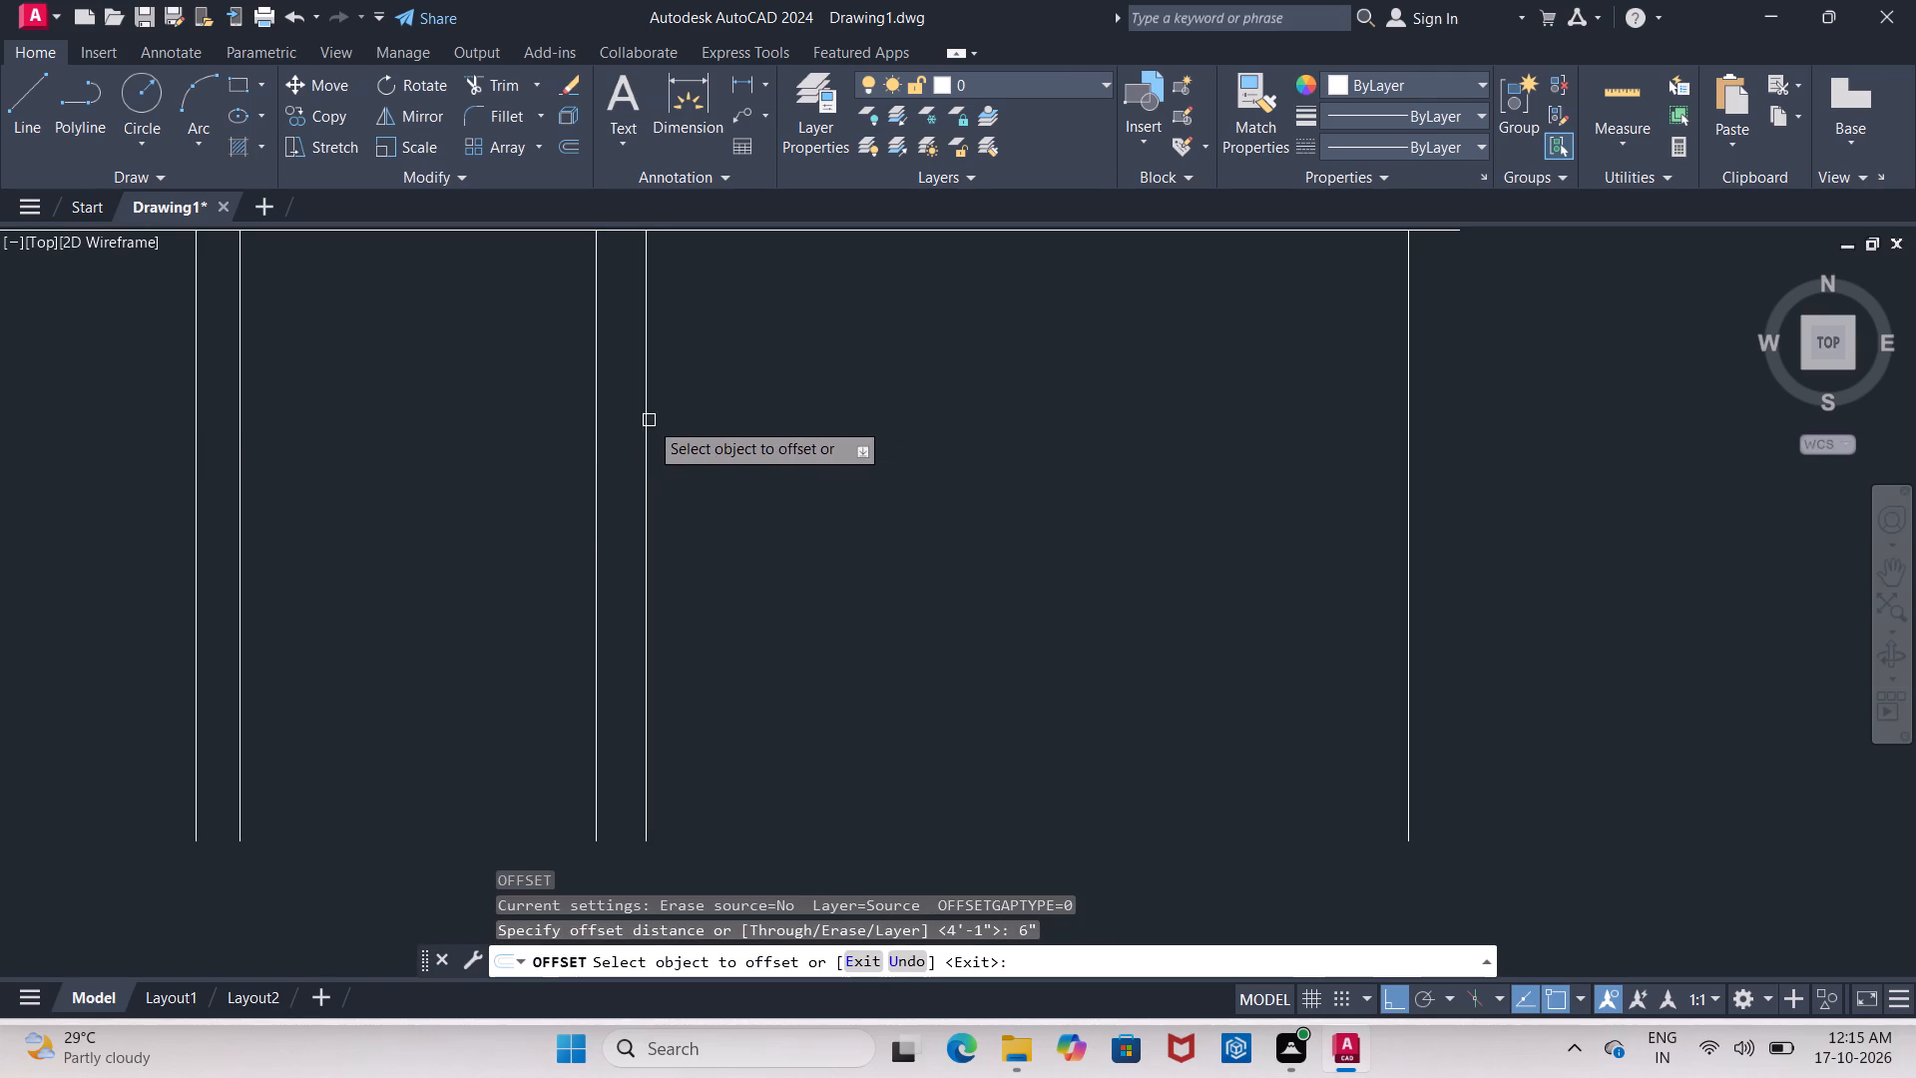
left_click(595, 418)
left_click(635, 431)
key("Escape")
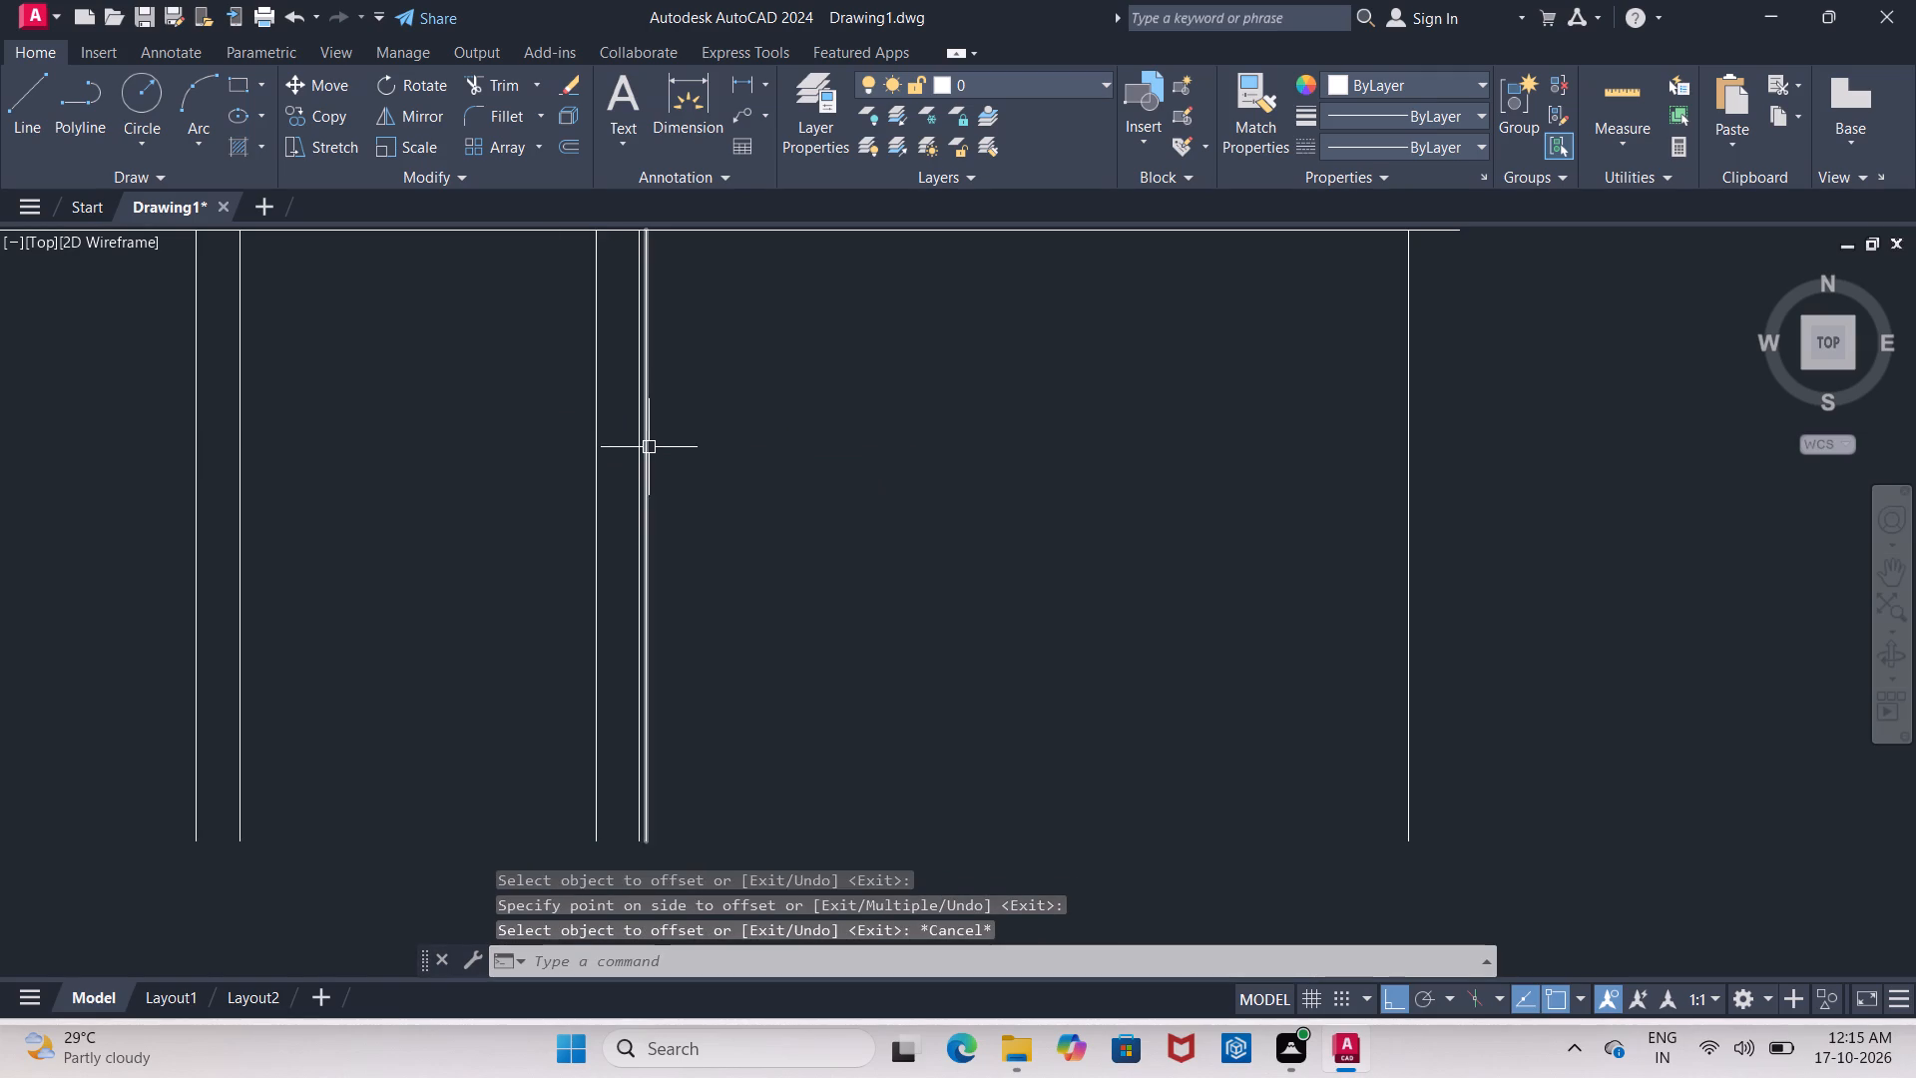
Delete the second partition's previous right line, just beyond the new 6" offset line.
left_click(649, 447)
key("Delete")
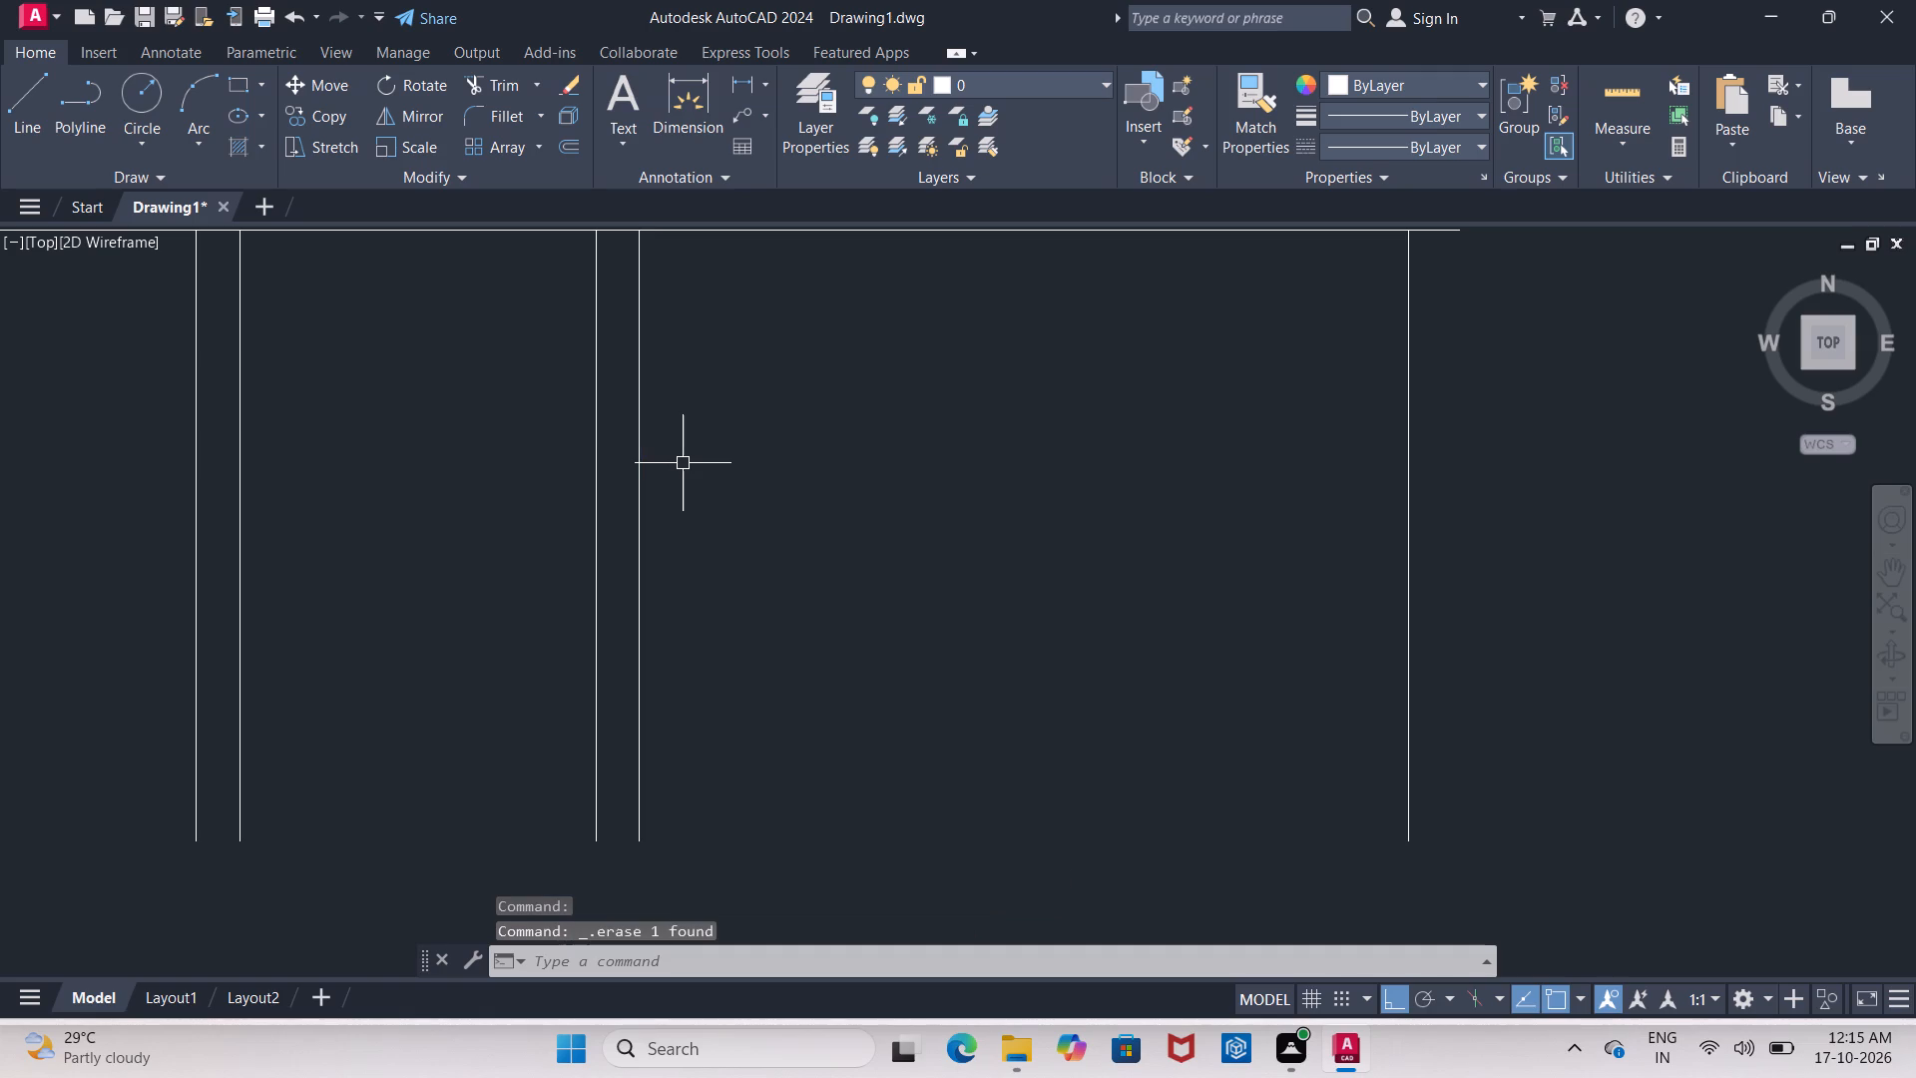
key("Escape")
Offset the second partition's right line 8'9" to the right for the right side wall's inner line.
key("o")
key("Return")
type("8'9\"")
key("Return")
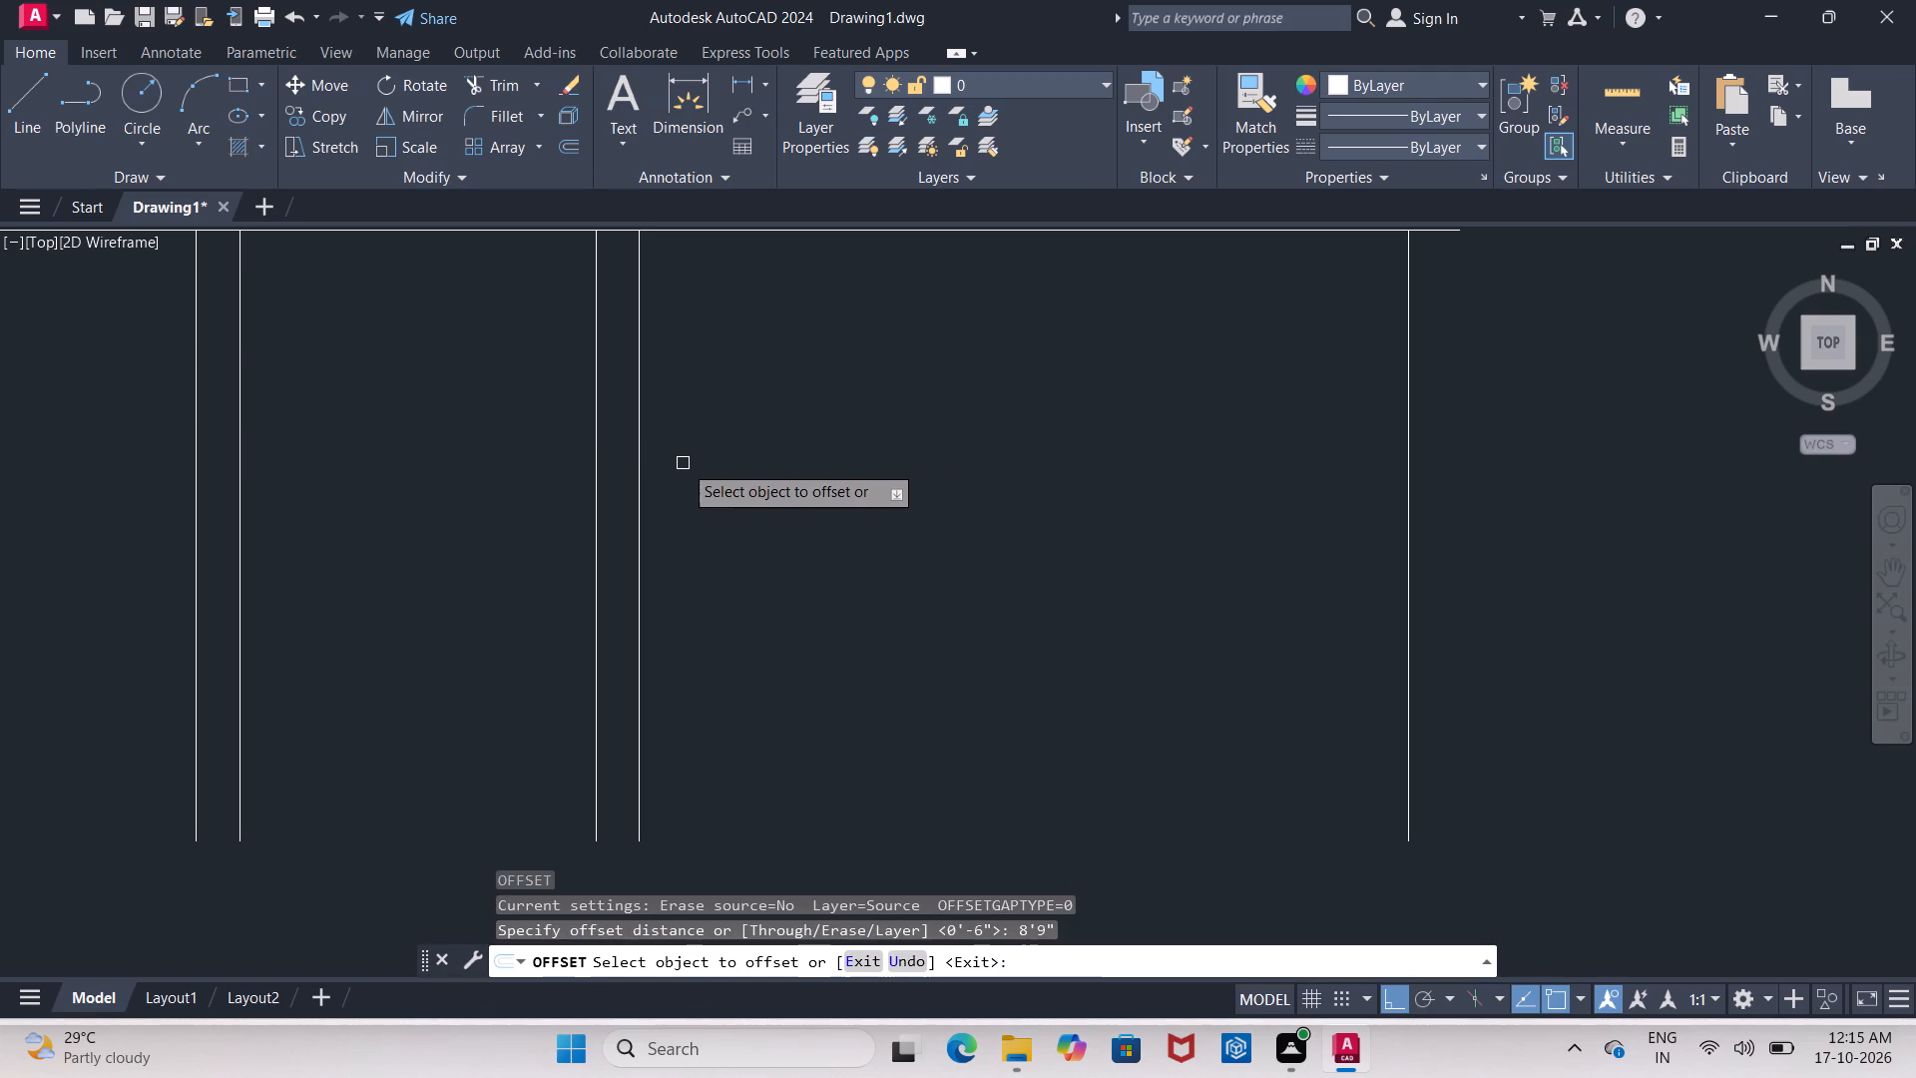
left_click(626, 455)
left_click(636, 457)
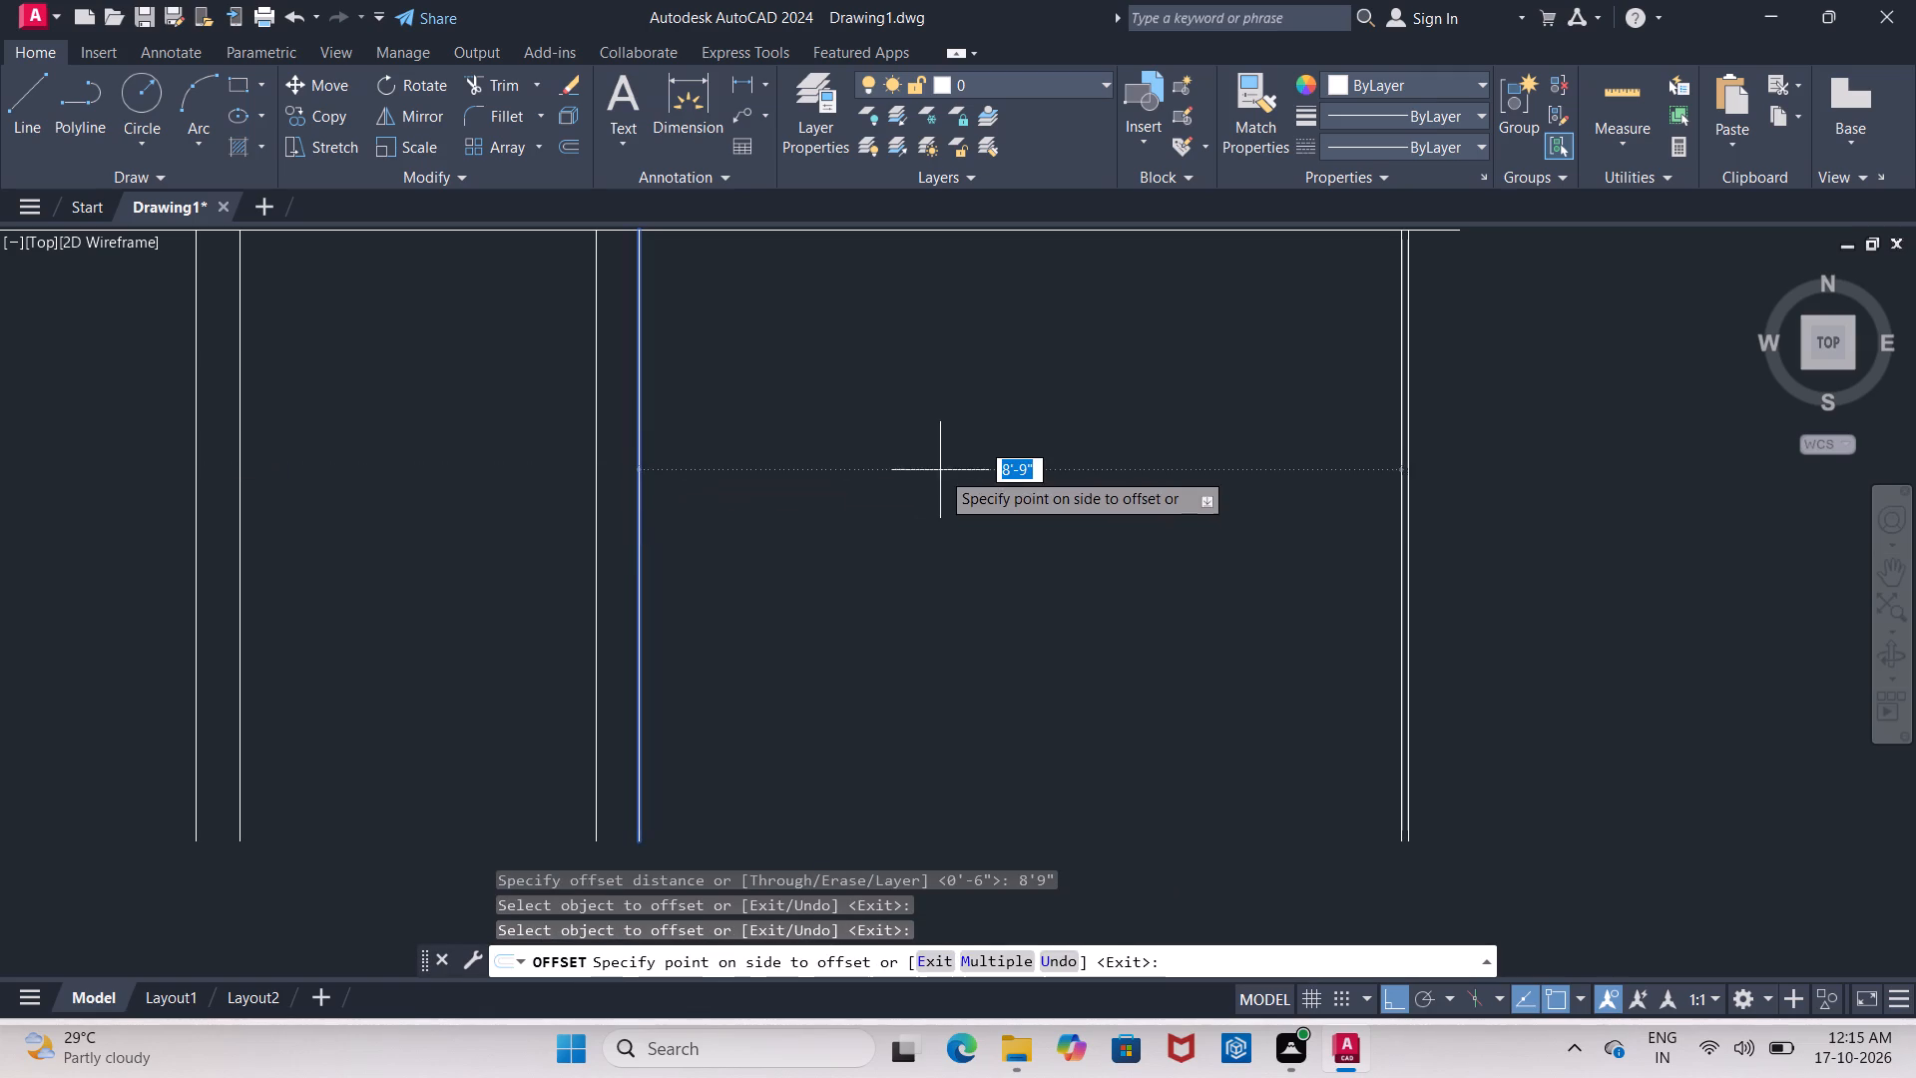
left_click(1168, 470)
scroll(1361, 499, "up", 2)
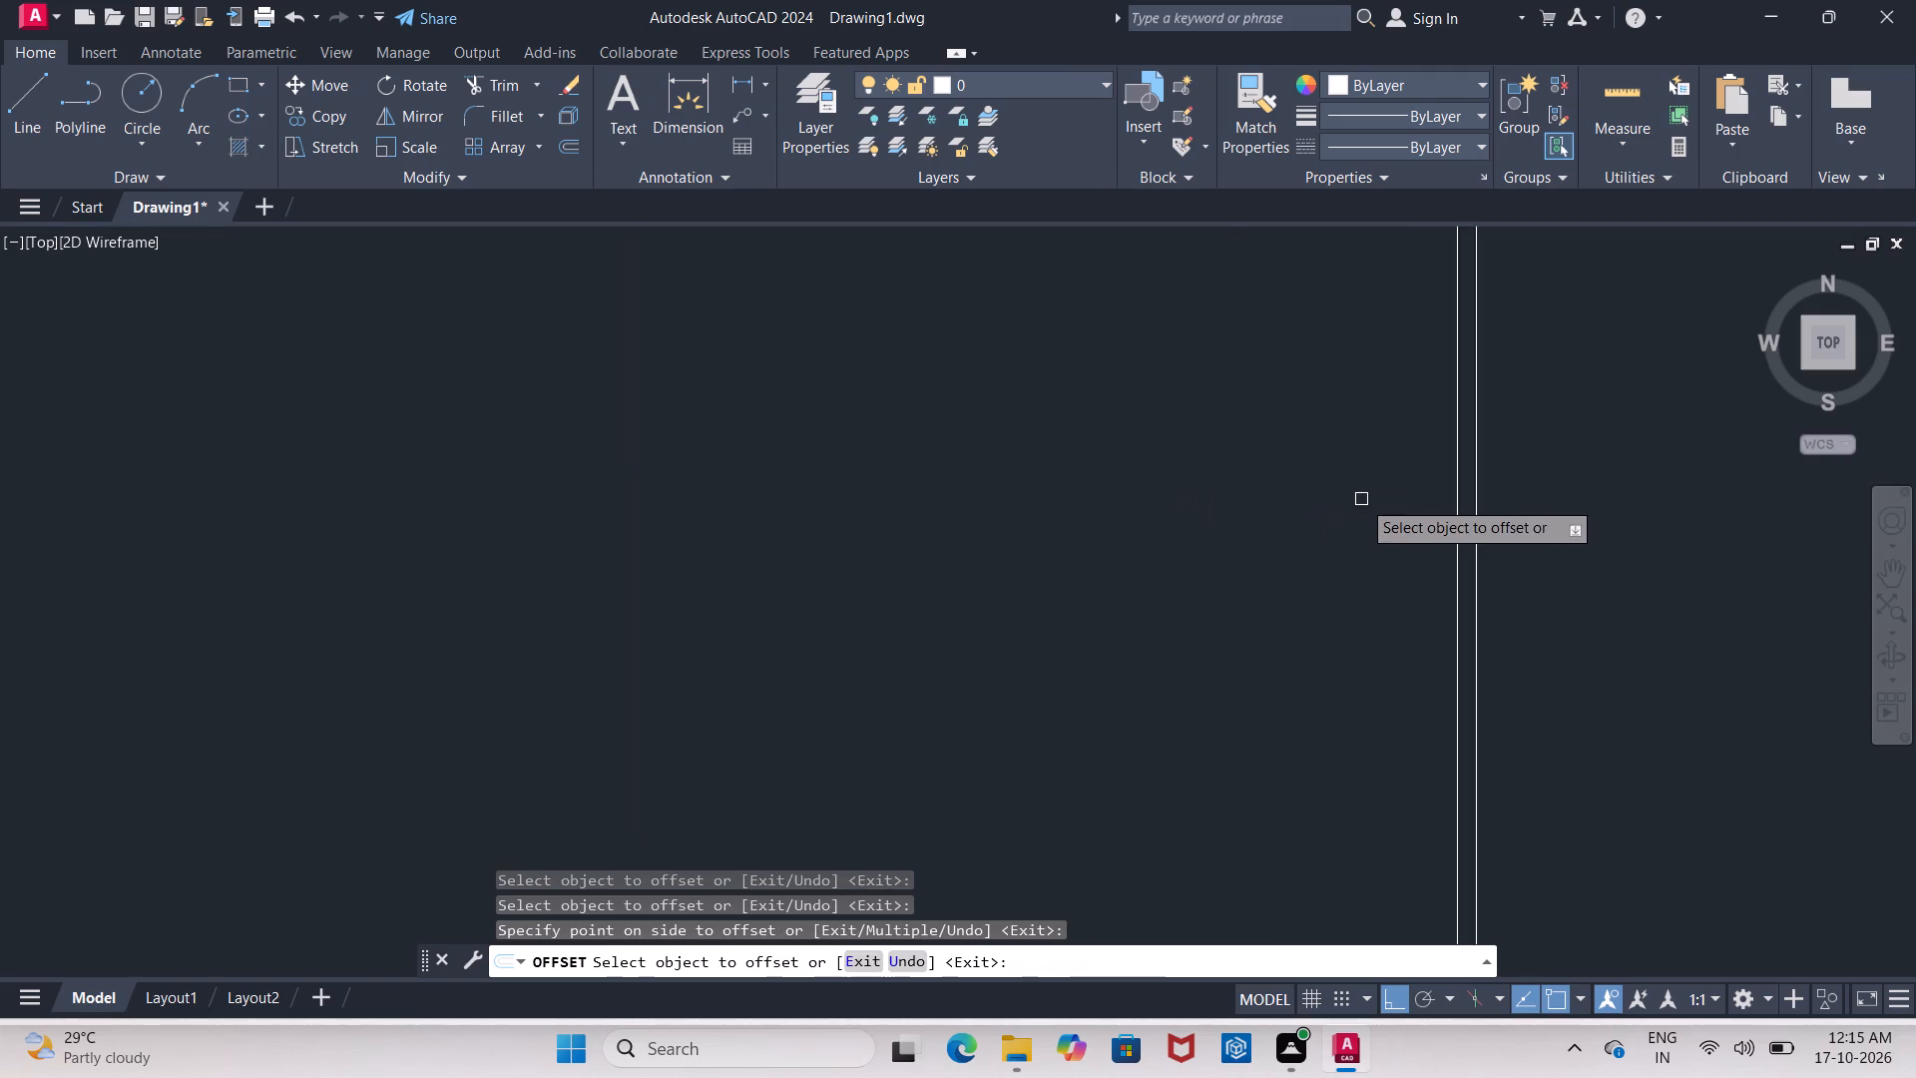
middle_click_drag(1280, 497, 957, 445)
key("Escape")
Delete the previous inner line of the right side wall, just right of the new 8'9" offset line.
left_click(1154, 480)
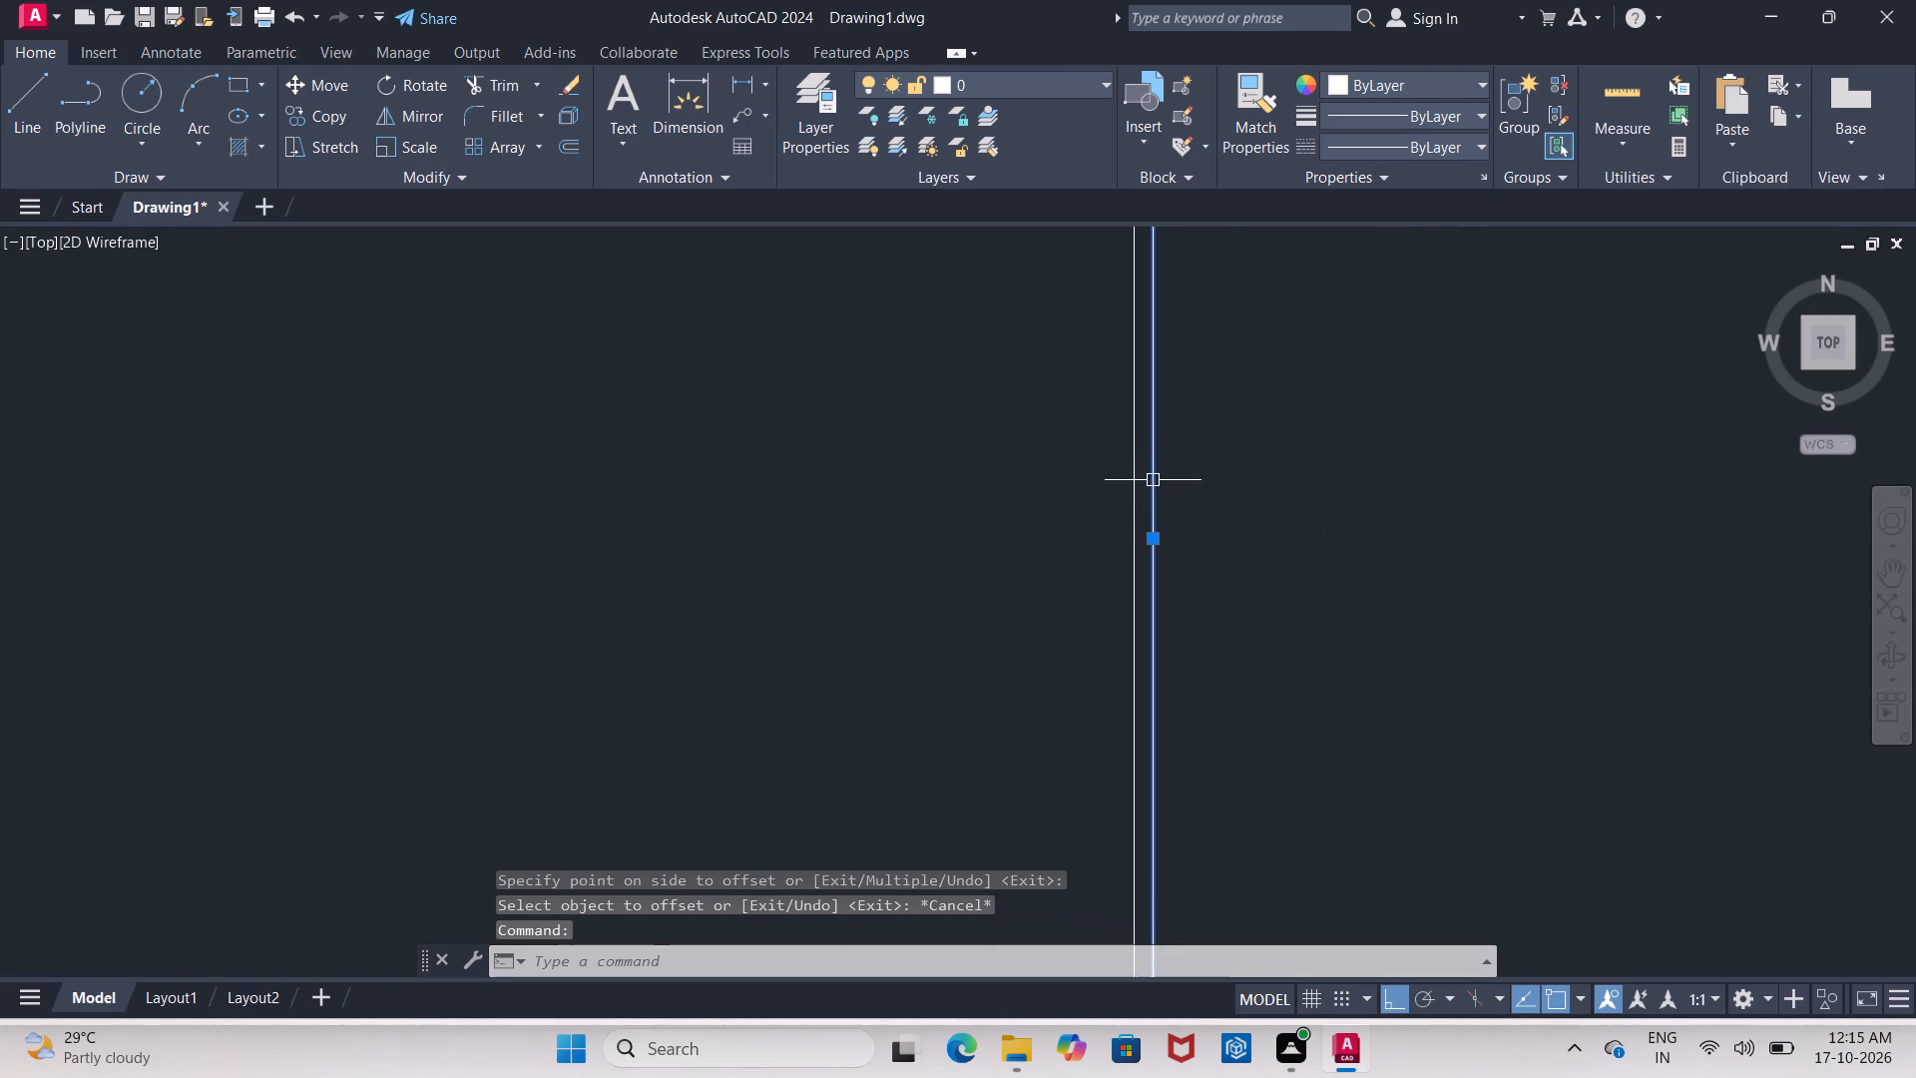
key("Delete")
Offset the right side wall's inner line 9" outward to form the wall's outer line.
key("o")
key("Return")
type("9\"")
key("Return")
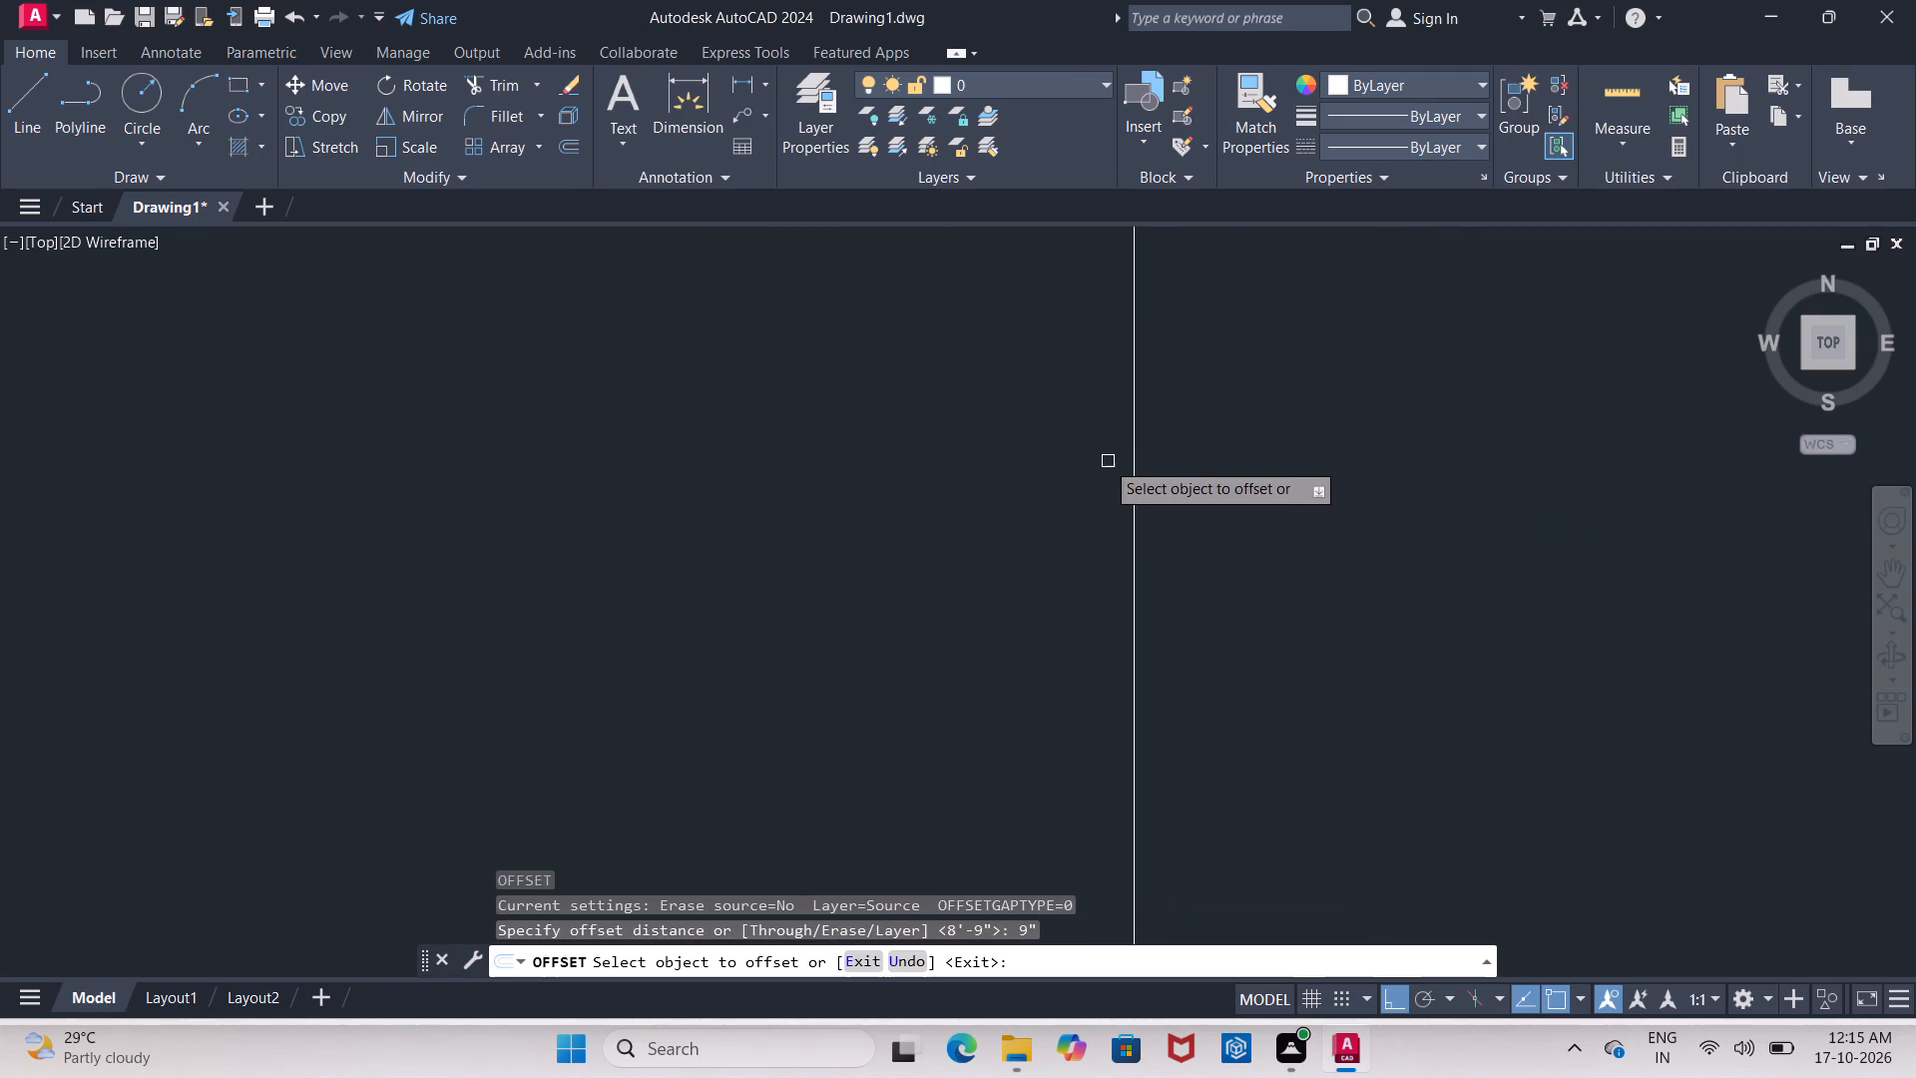
left_click(1140, 477)
left_click(1332, 554)
scroll(1335, 554, "down", 3)
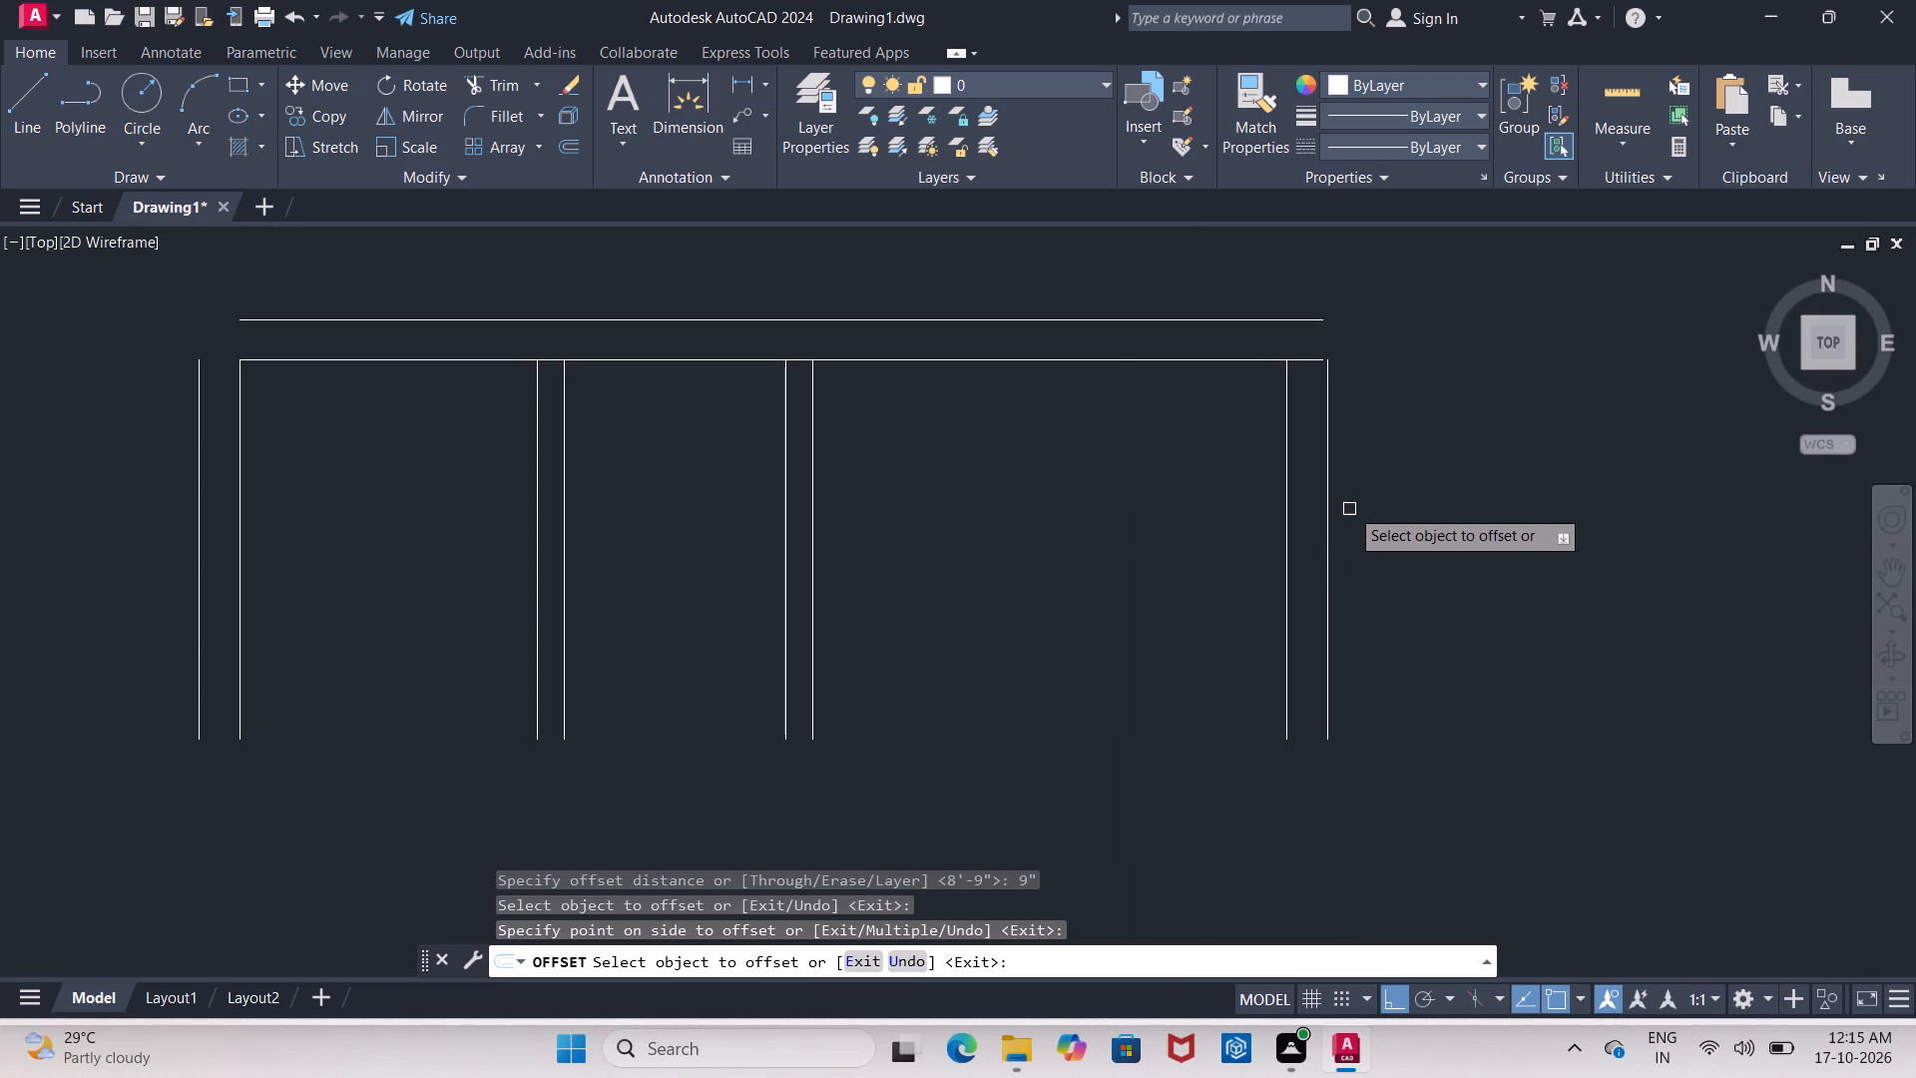
scroll(1349, 490, "up", 1)
middle_click_drag(1340, 436, 1245, 556)
scroll(1197, 412, "up", 2)
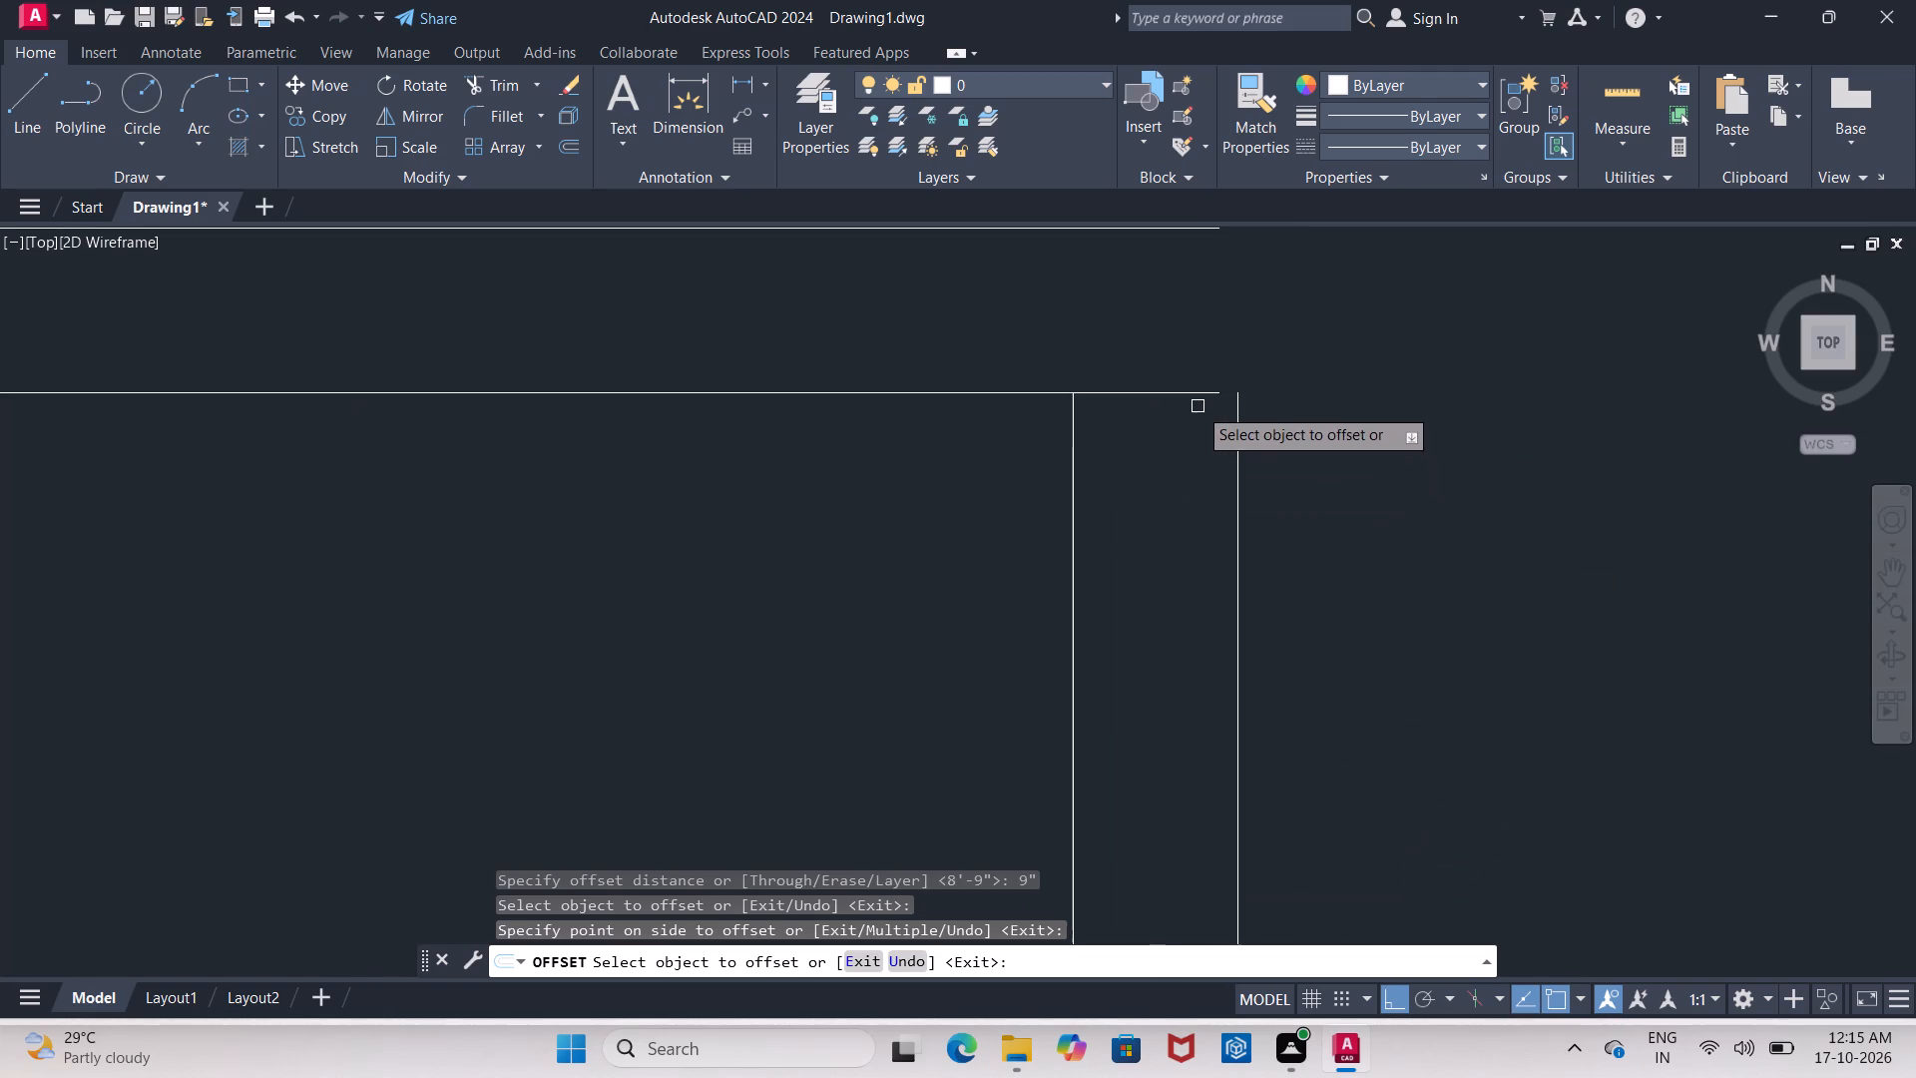
middle_click_drag(1197, 406, 1169, 454)
key("Escape")
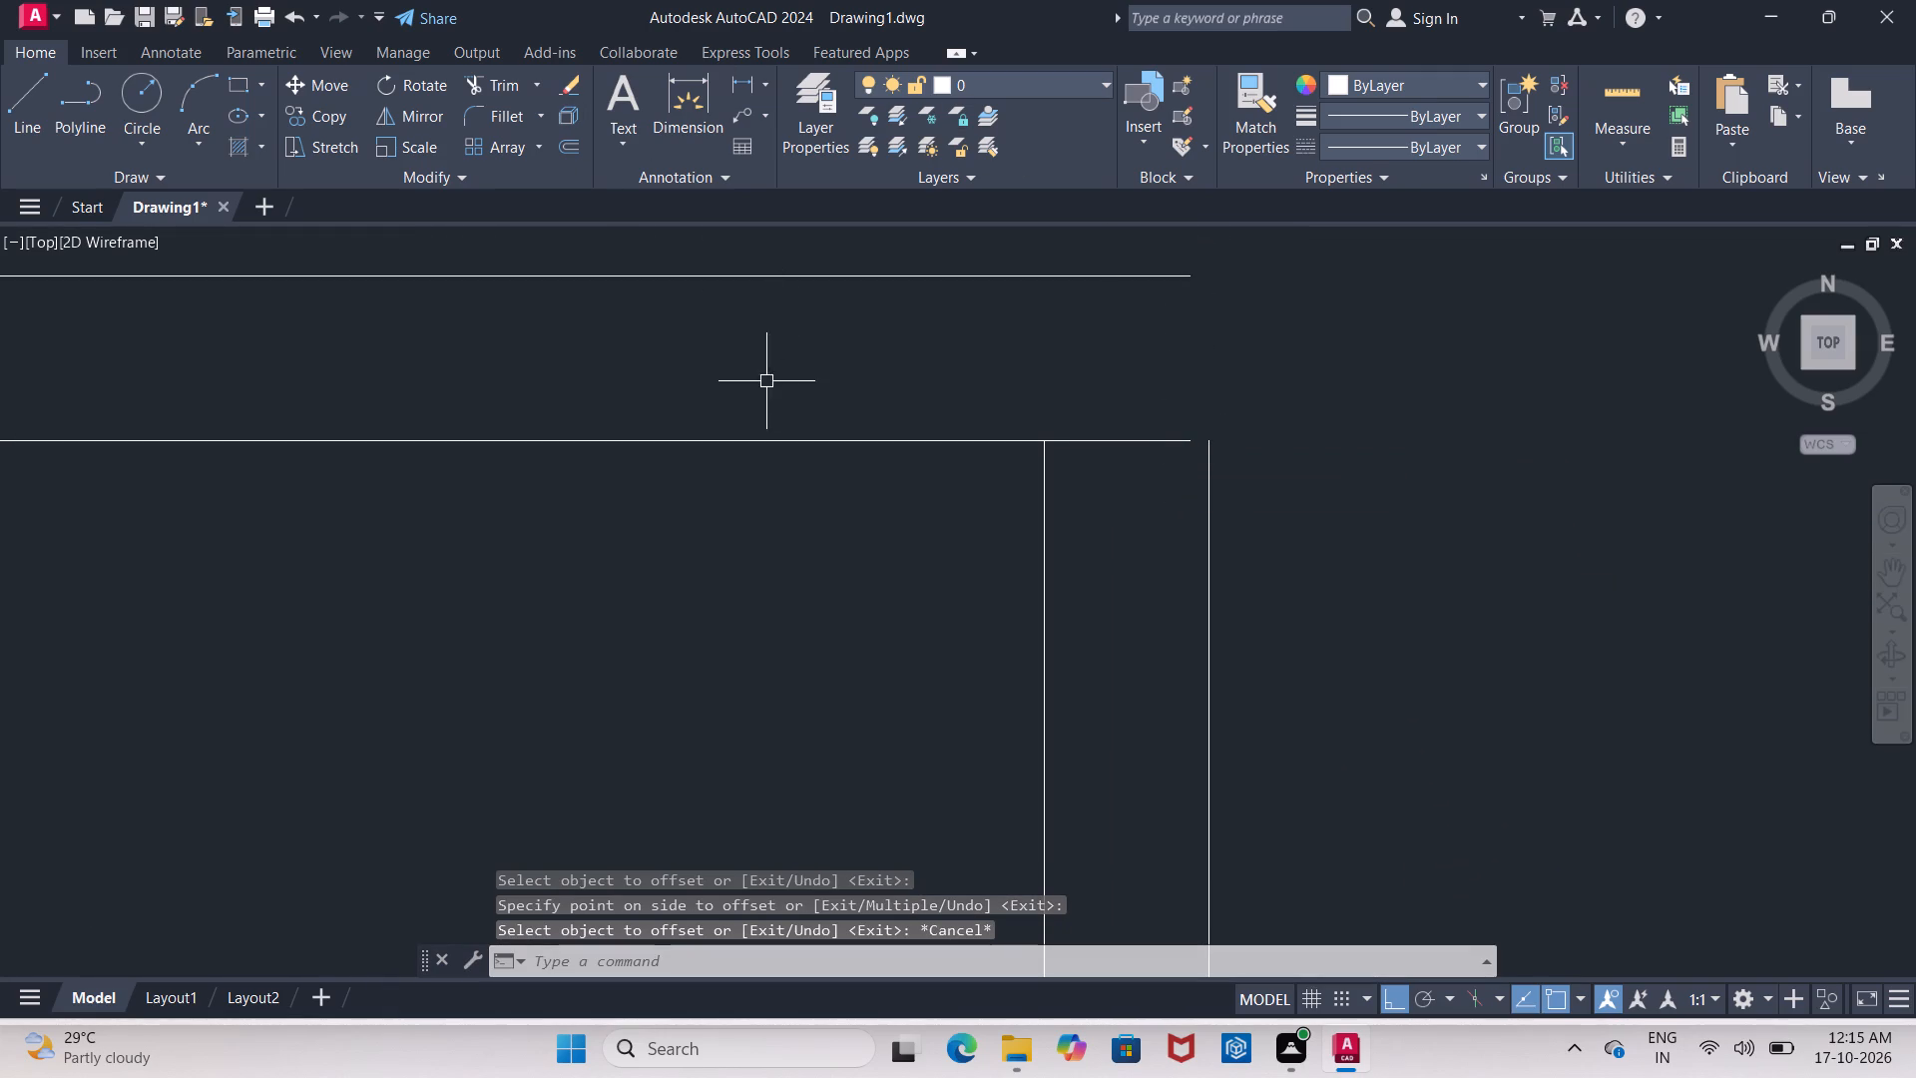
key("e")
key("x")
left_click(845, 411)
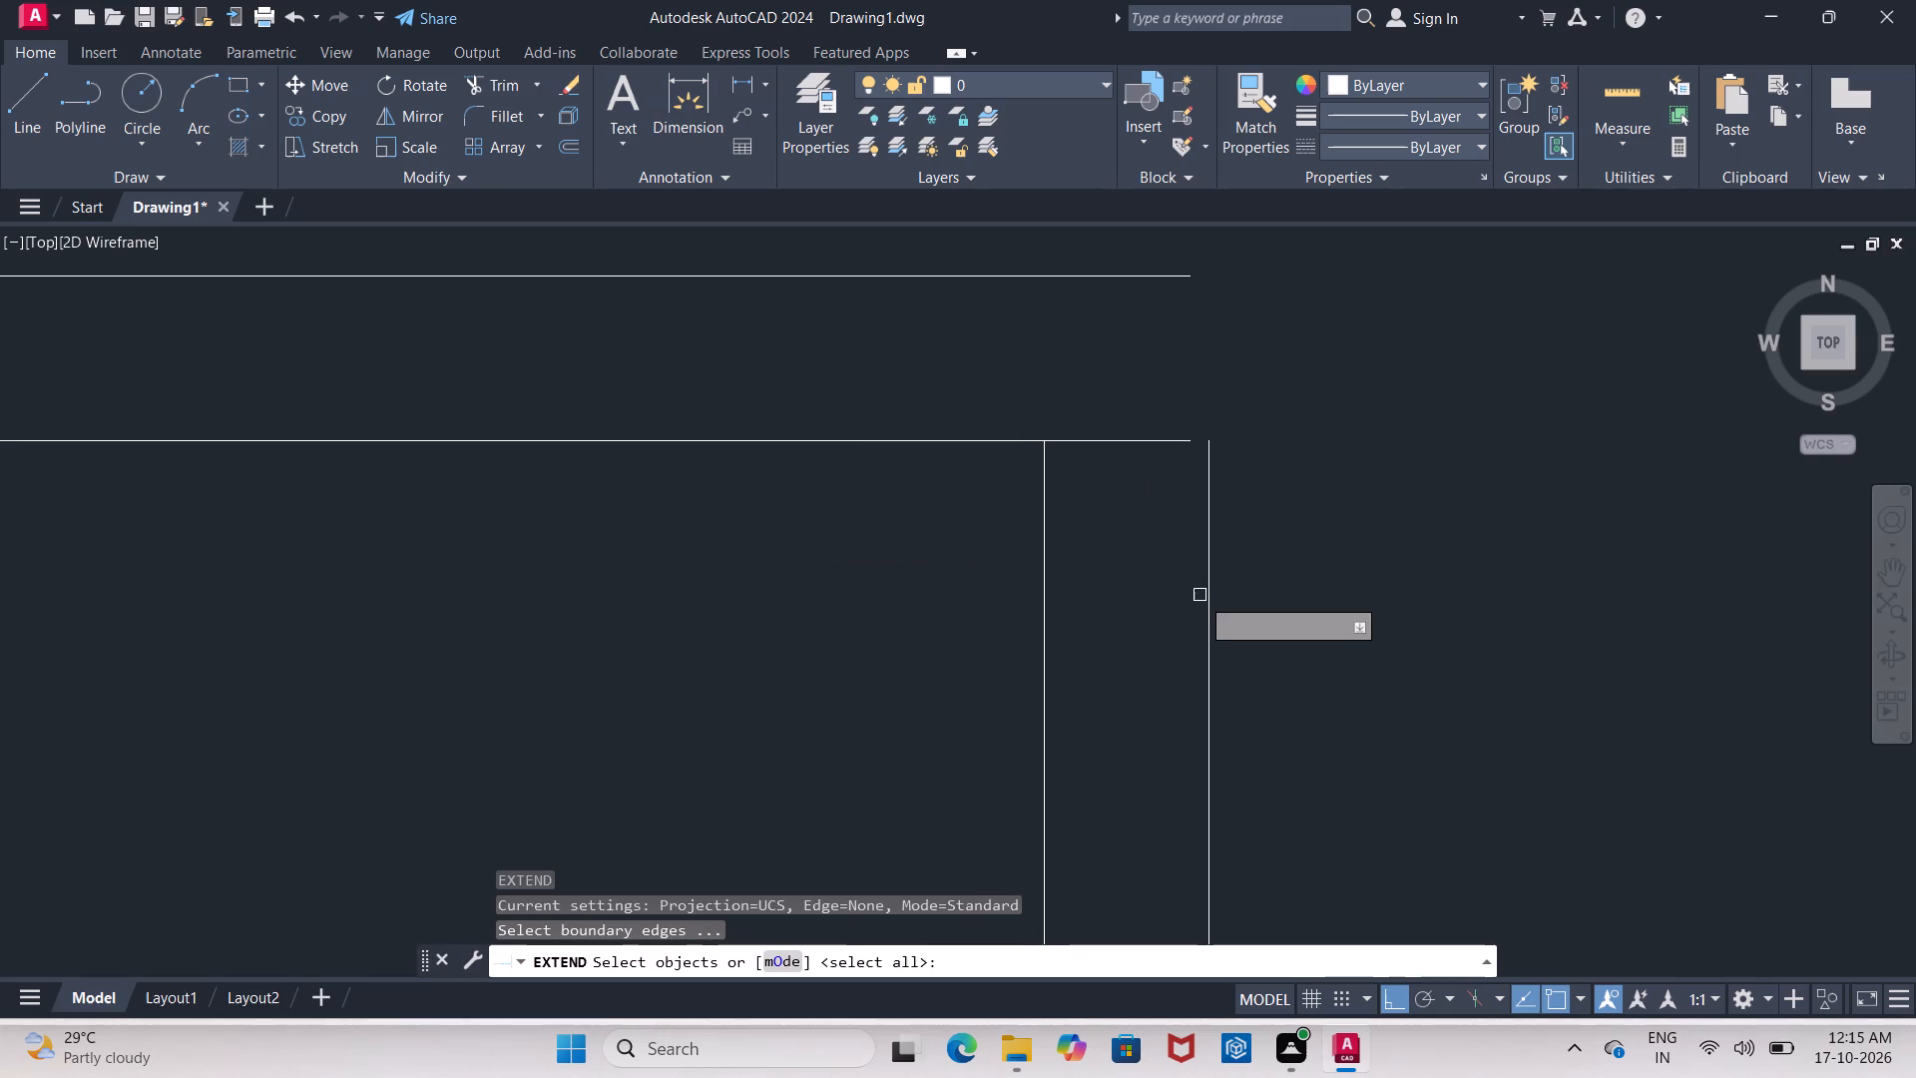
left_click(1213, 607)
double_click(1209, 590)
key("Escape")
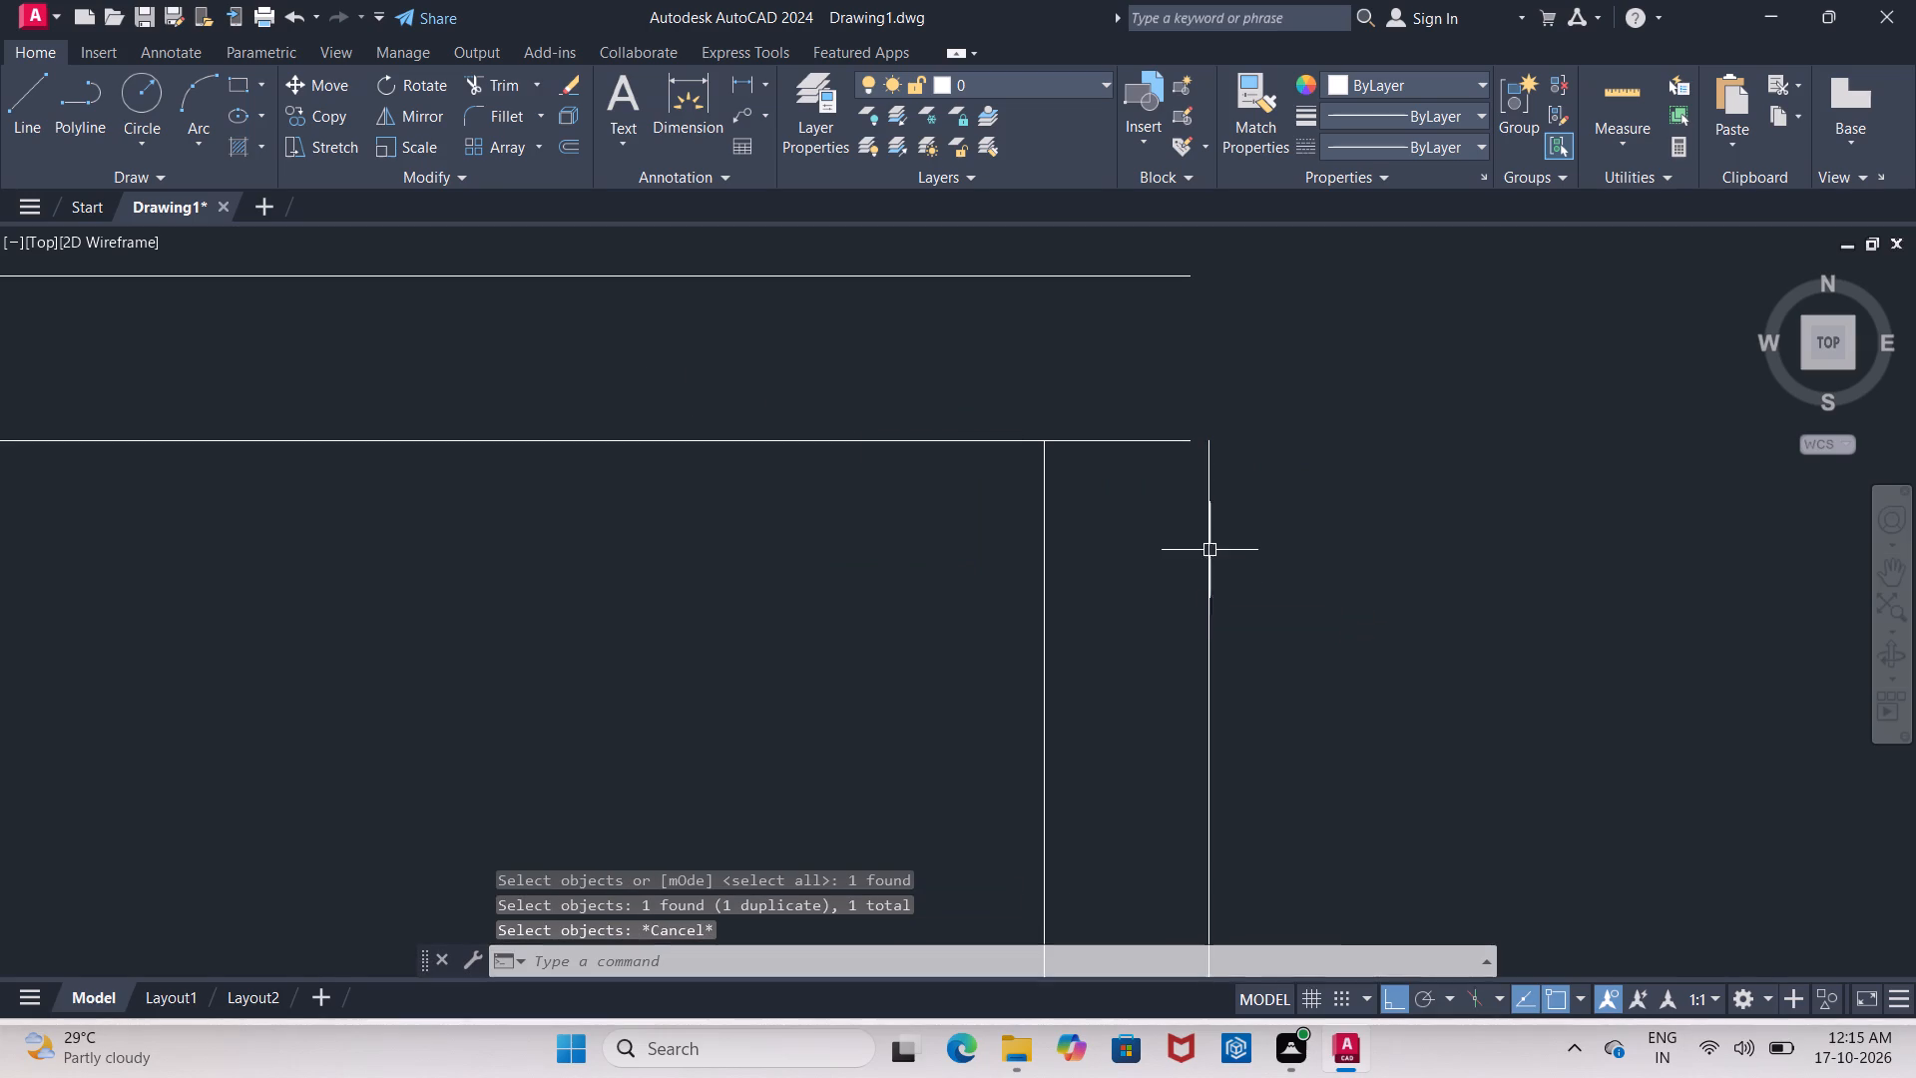
Fillet the top wall's outer line with the right side wall's outer line to close the upper-right outer corner.
left_click(479, 119)
left_click(1132, 272)
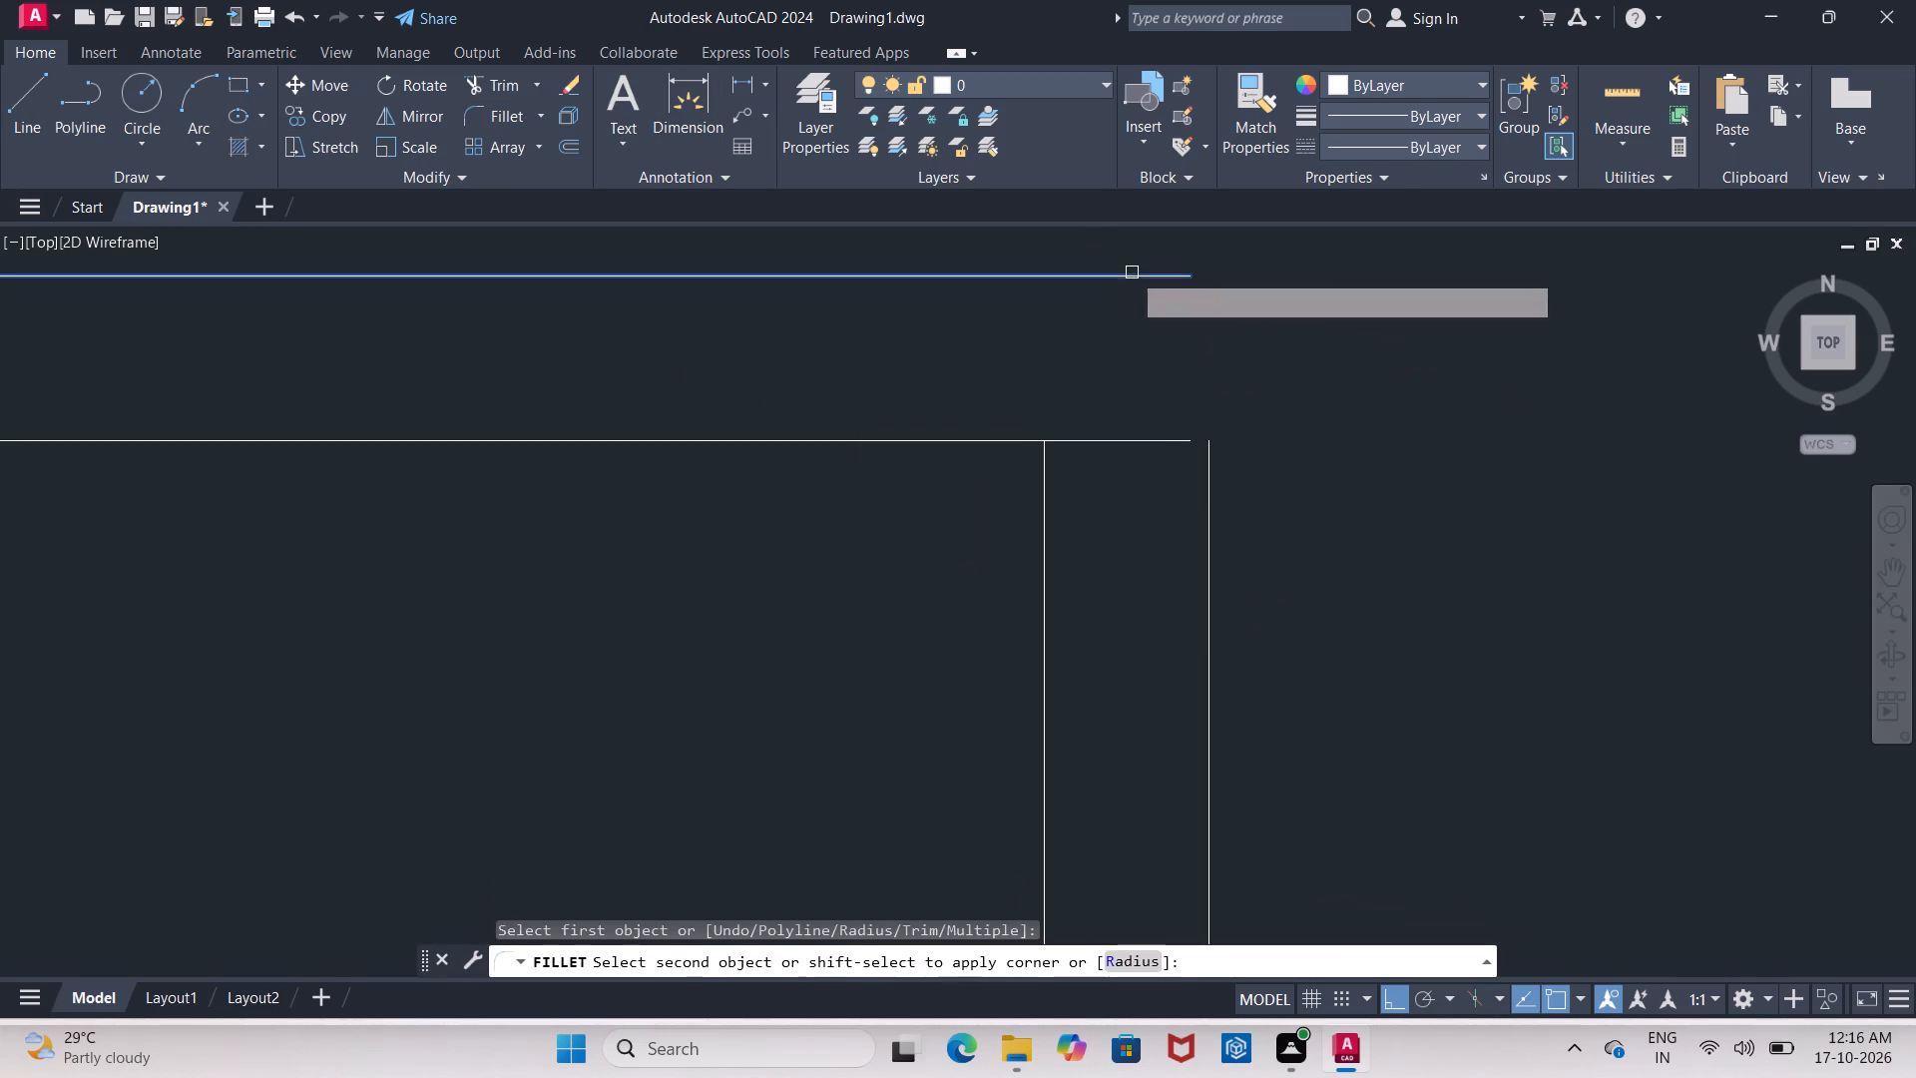
left_click(1203, 505)
scroll(1203, 505, "down", 3)
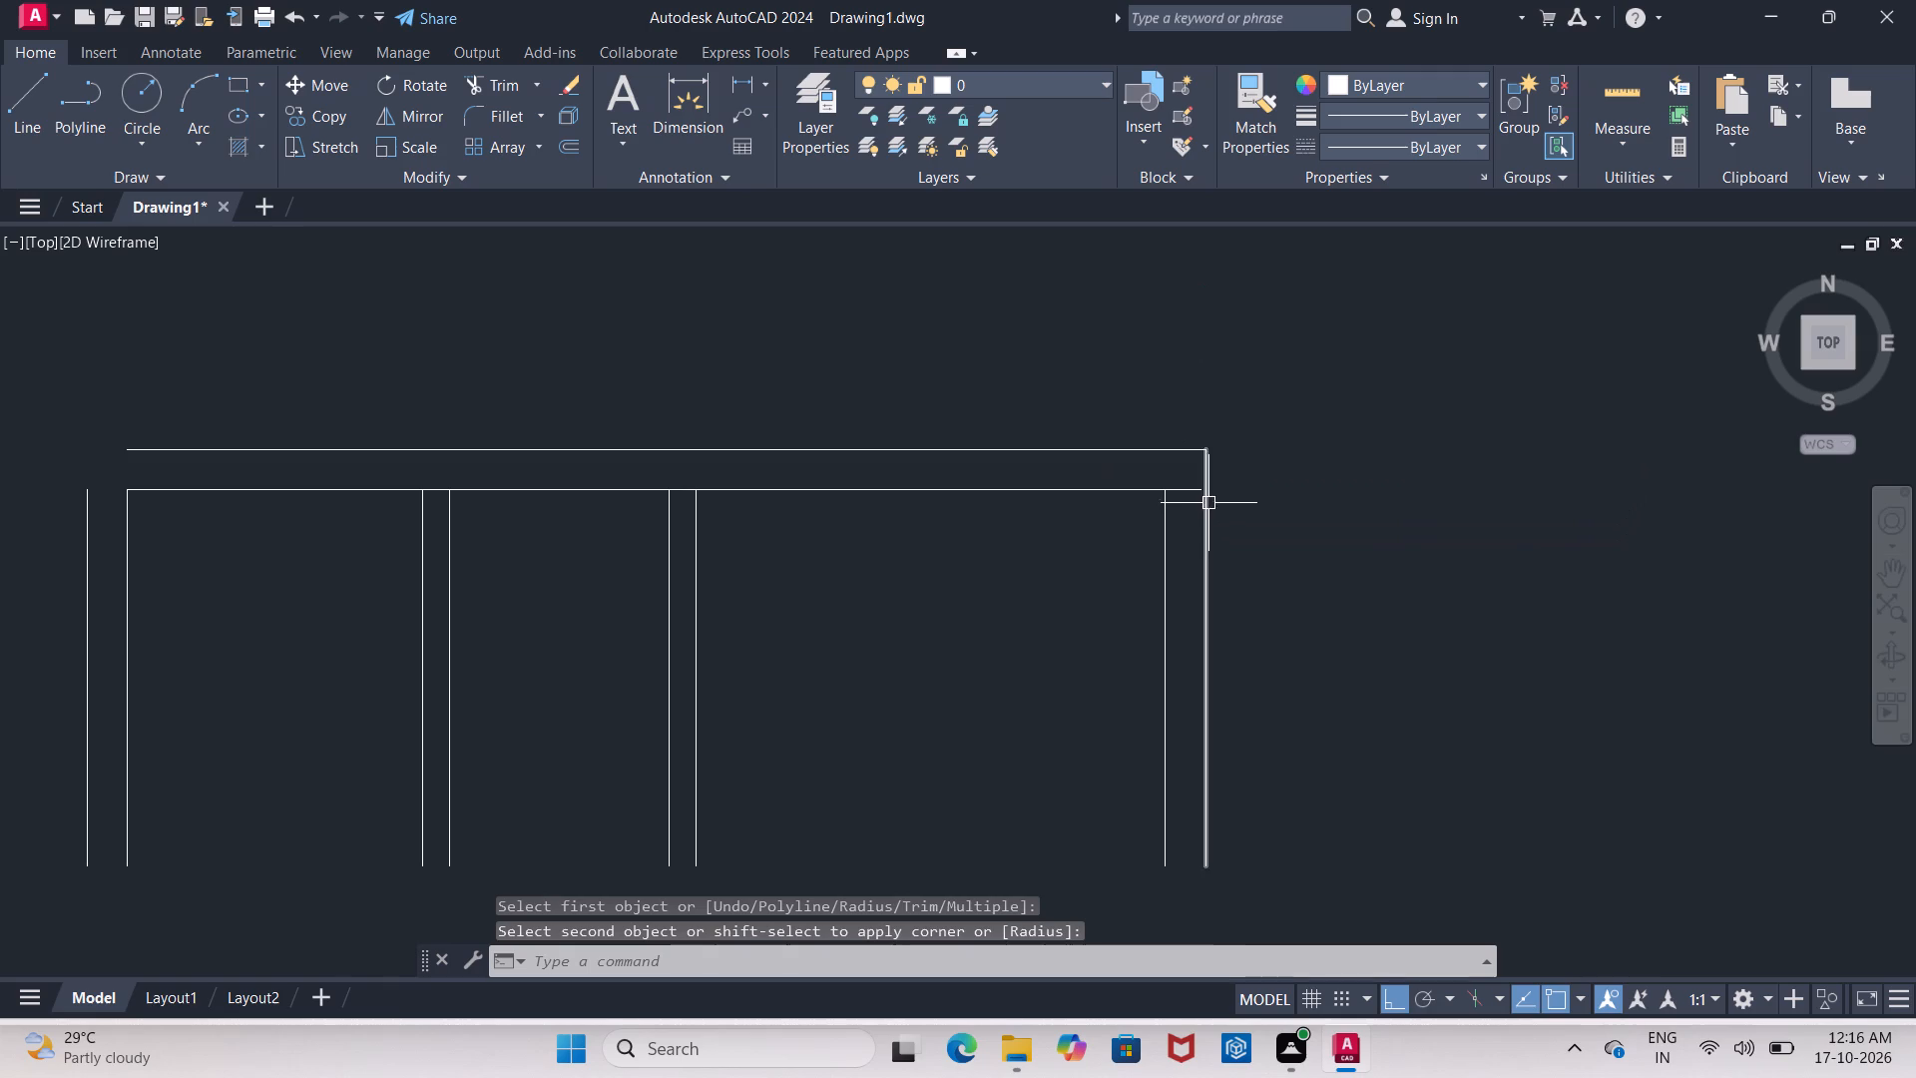
scroll(1211, 502, "down", 1)
scroll(1212, 527, "up", 1)
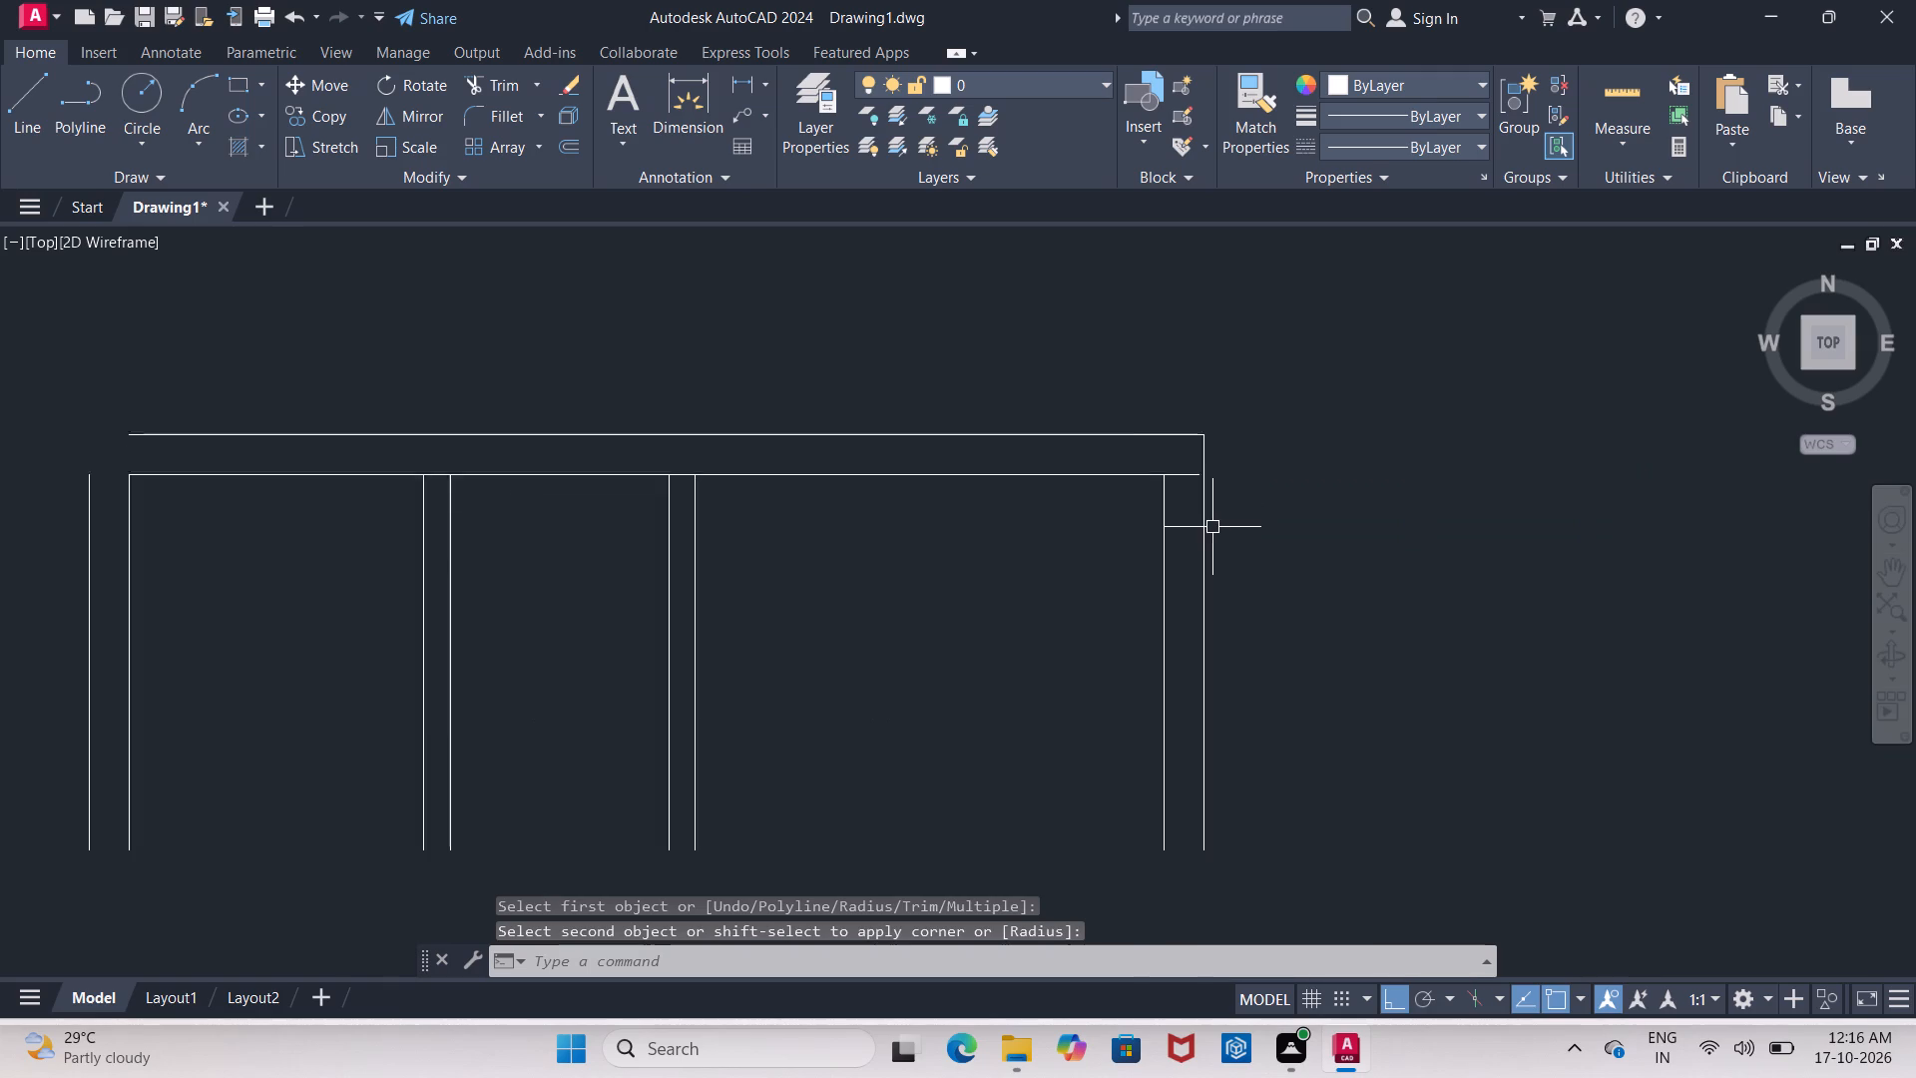
scroll(1211, 526, "up", 4)
key("Escape")
Extend the top and right walls' inner lines to the outer wall lines at the upper-right corner.
middle_click_drag(1162, 462, 1078, 530)
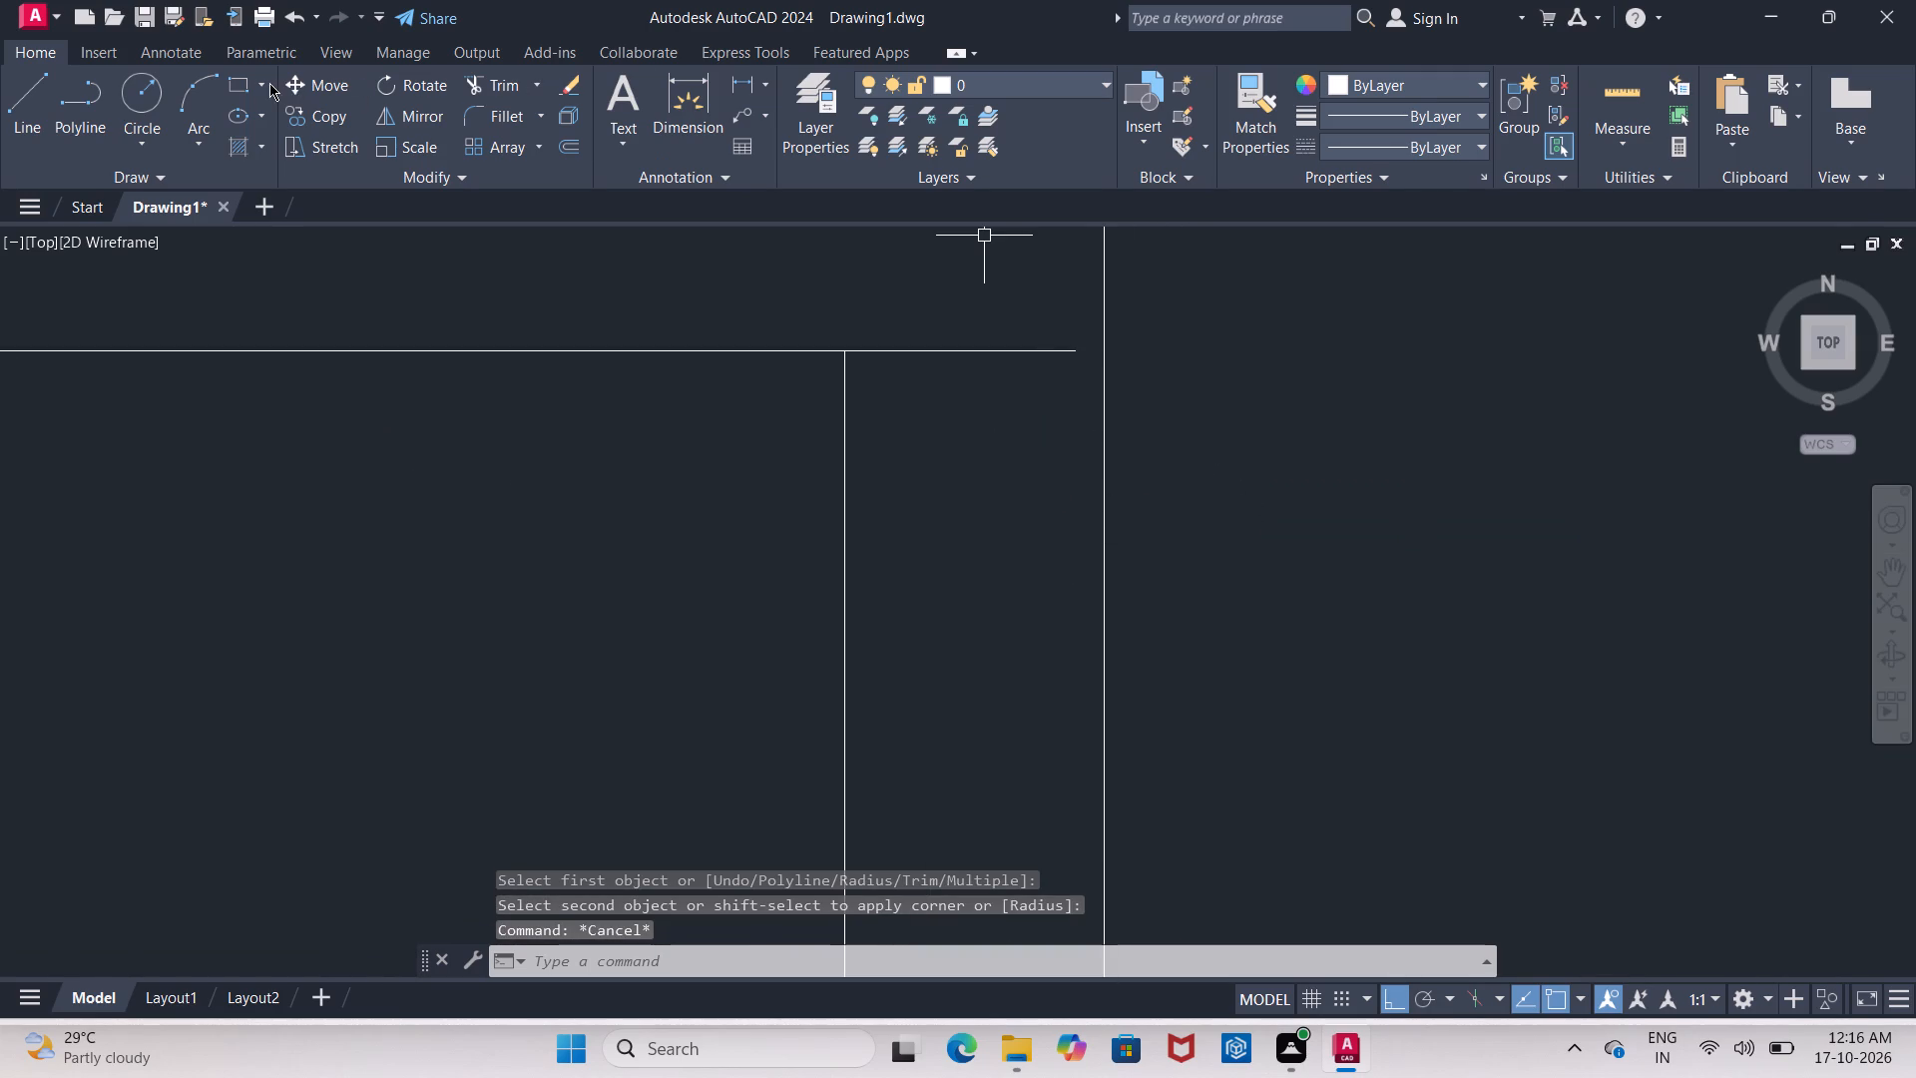
left_click(1105, 369)
scroll(1105, 369, "down", 2)
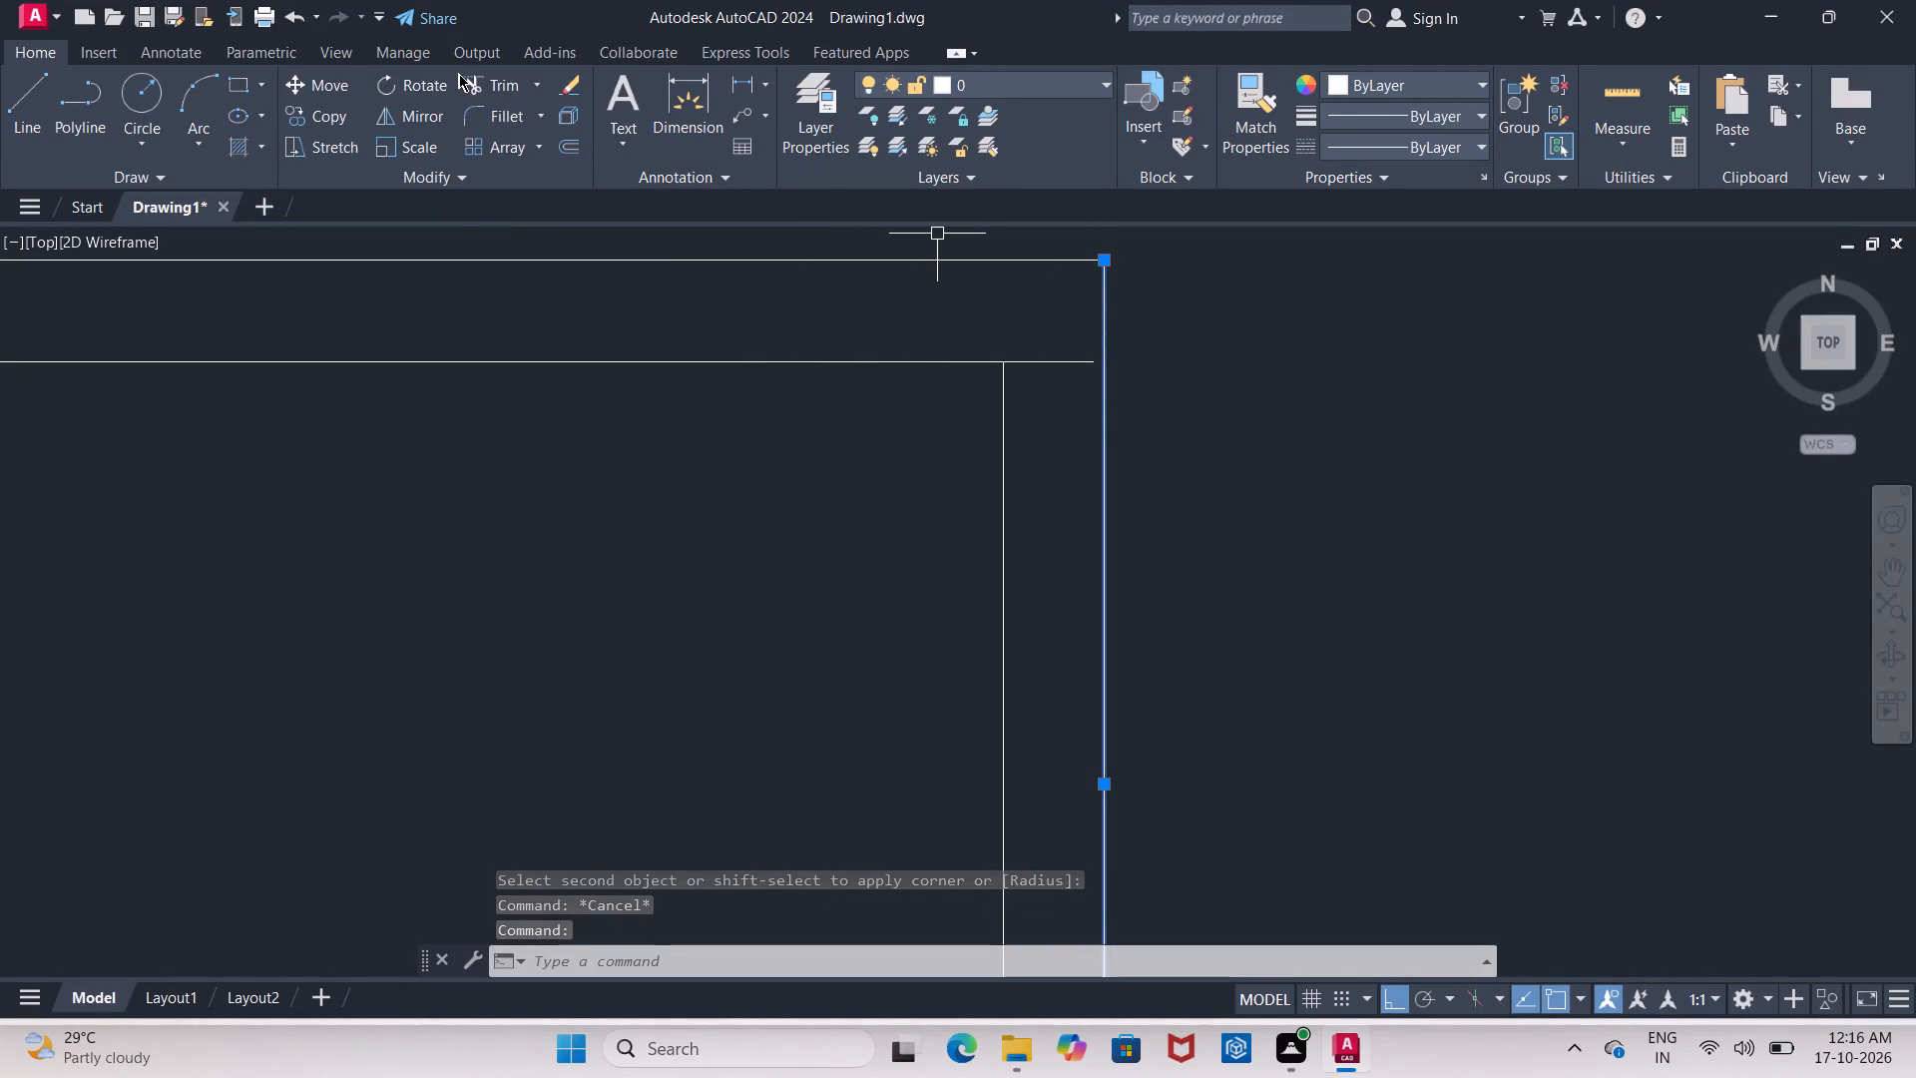
key("Escape")
type("ex")
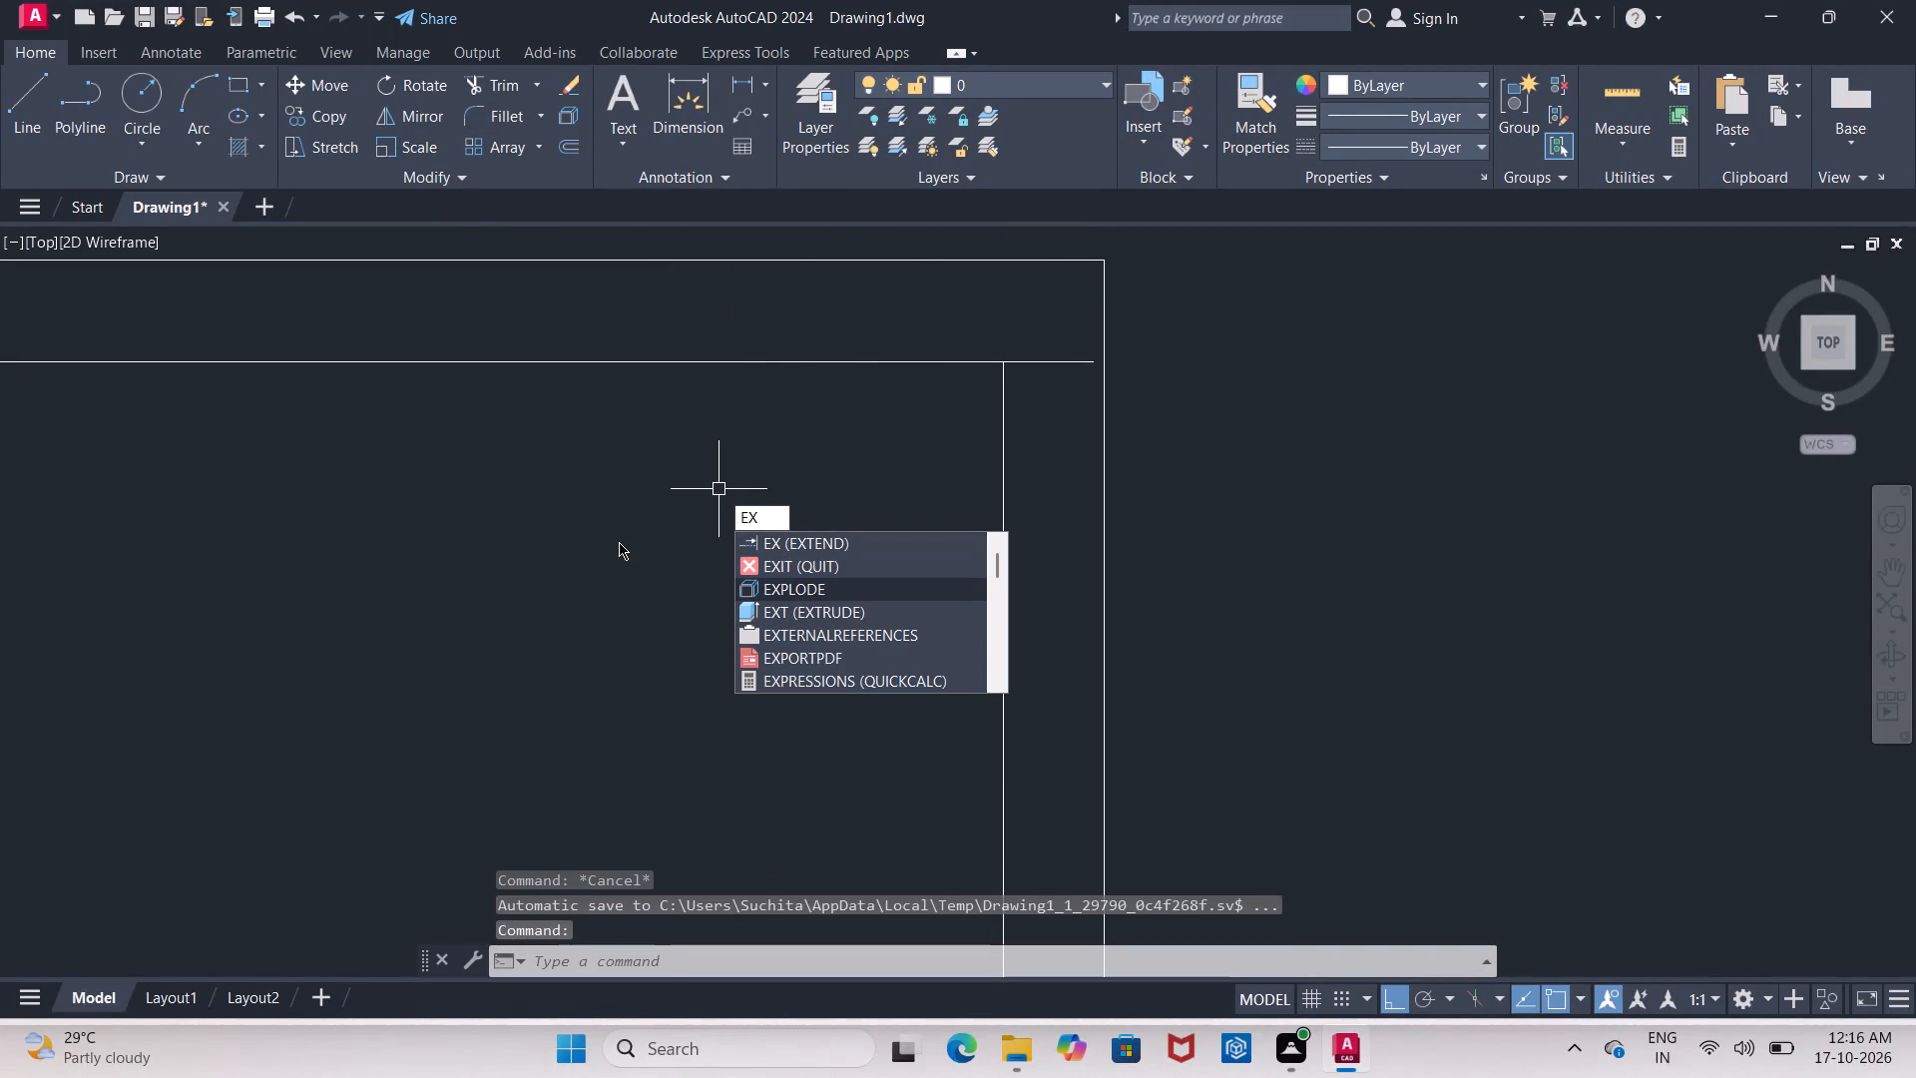
key("Return")
key("Return")
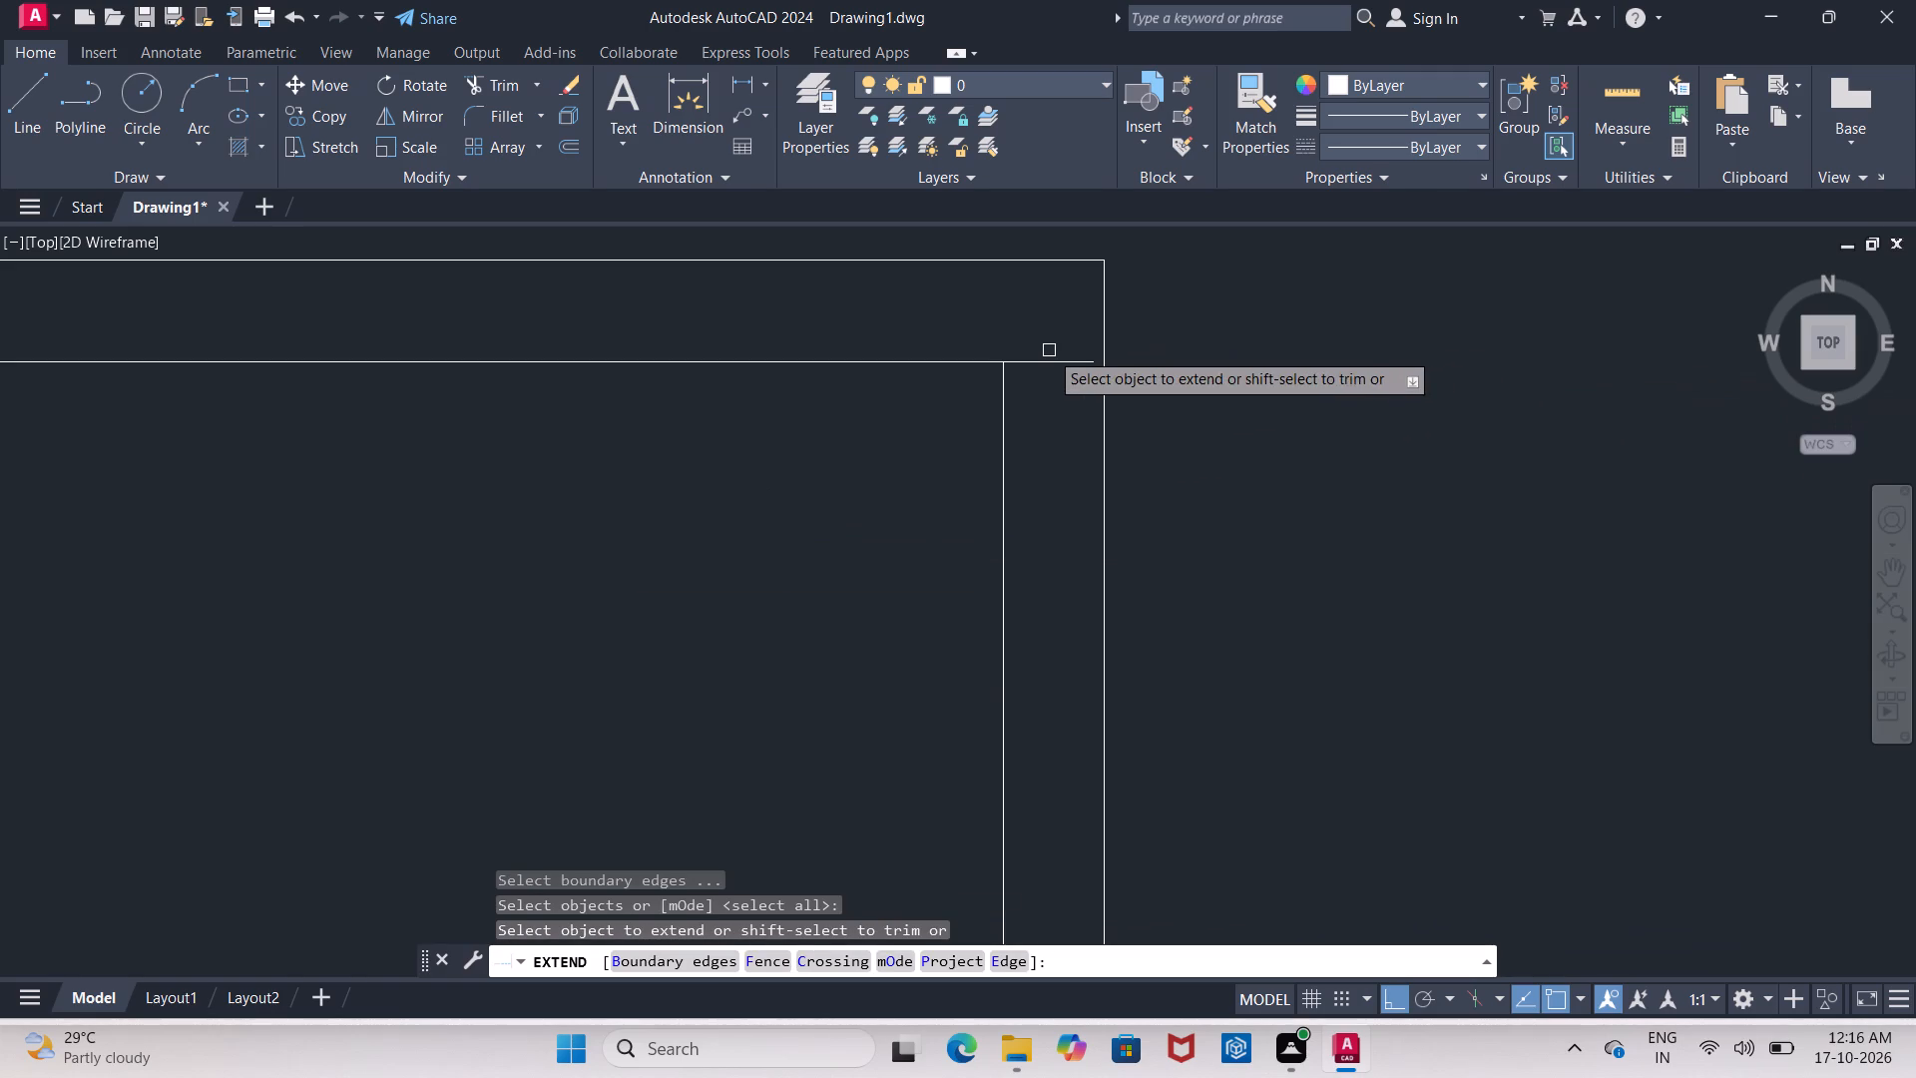
left_click(1060, 360)
left_click(1003, 427)
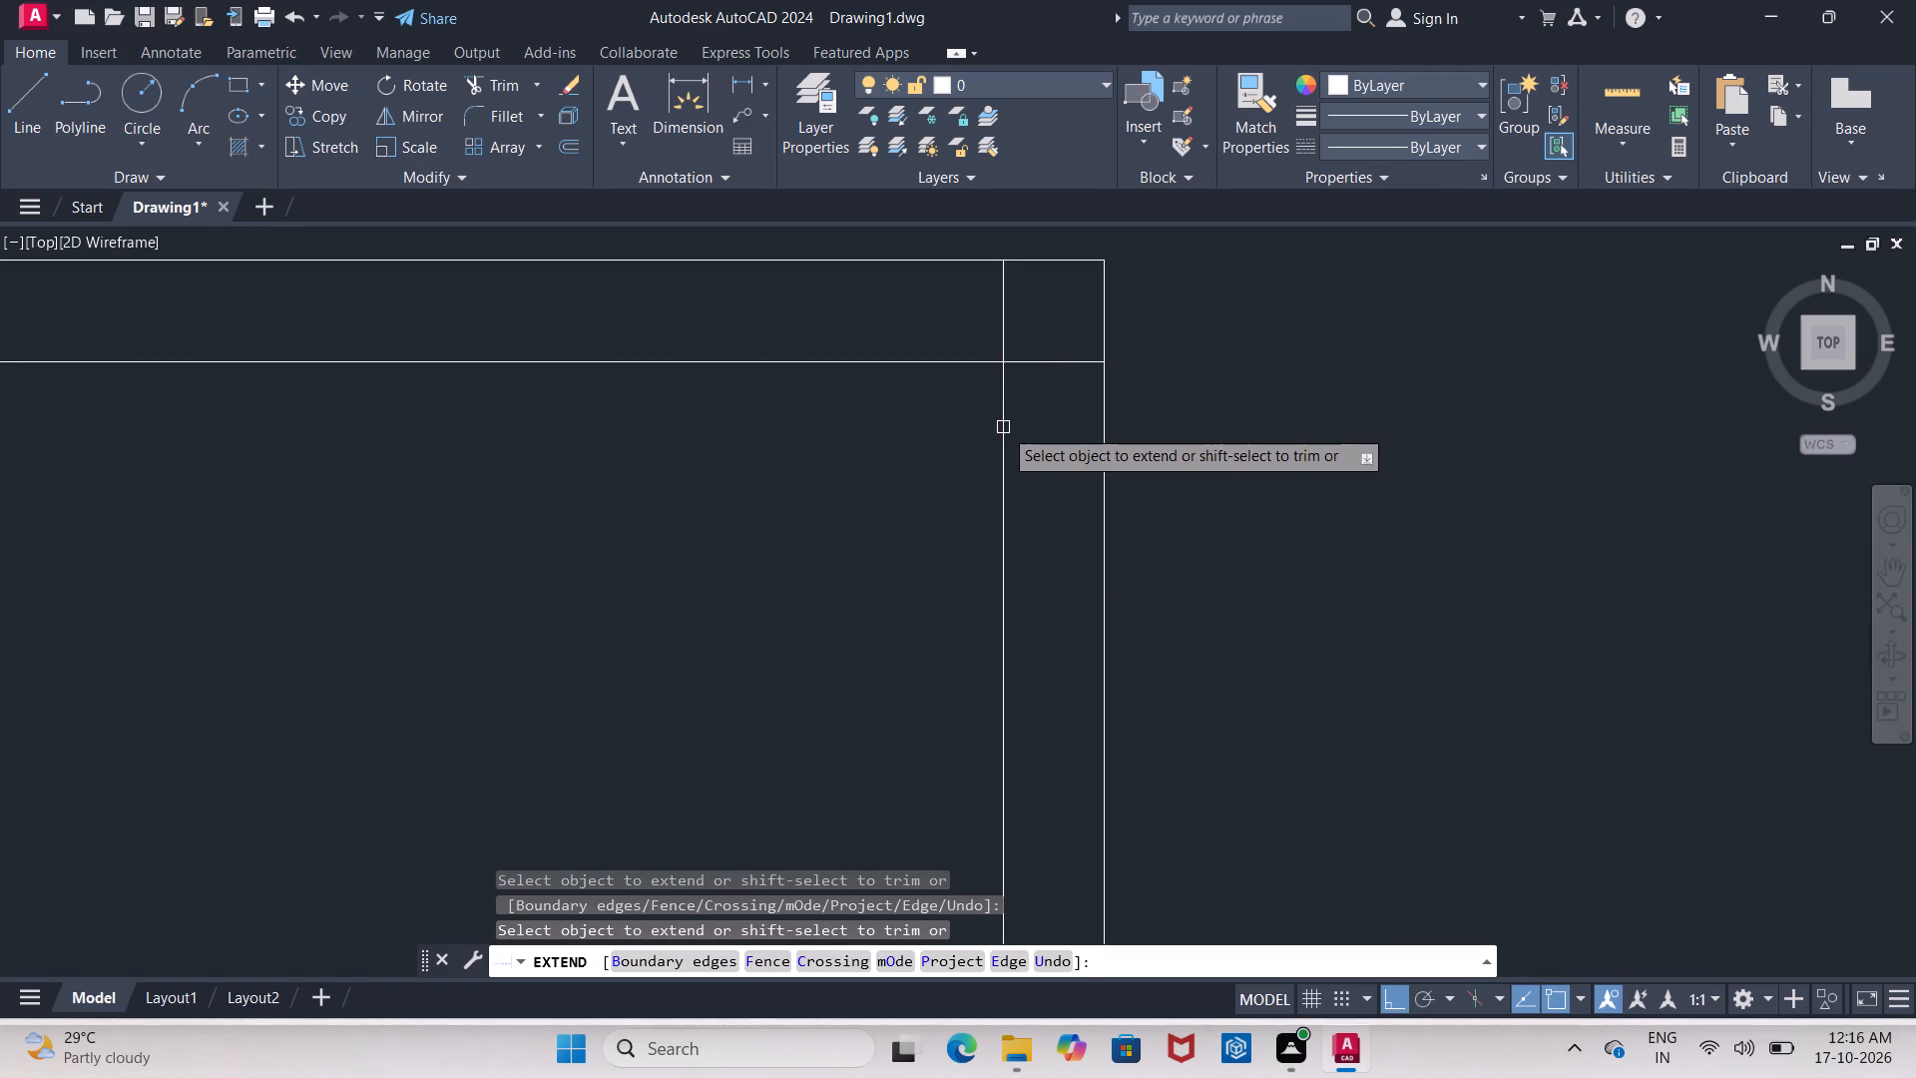
scroll(996, 433, "down", 5)
scroll(700, 449, "up", 3)
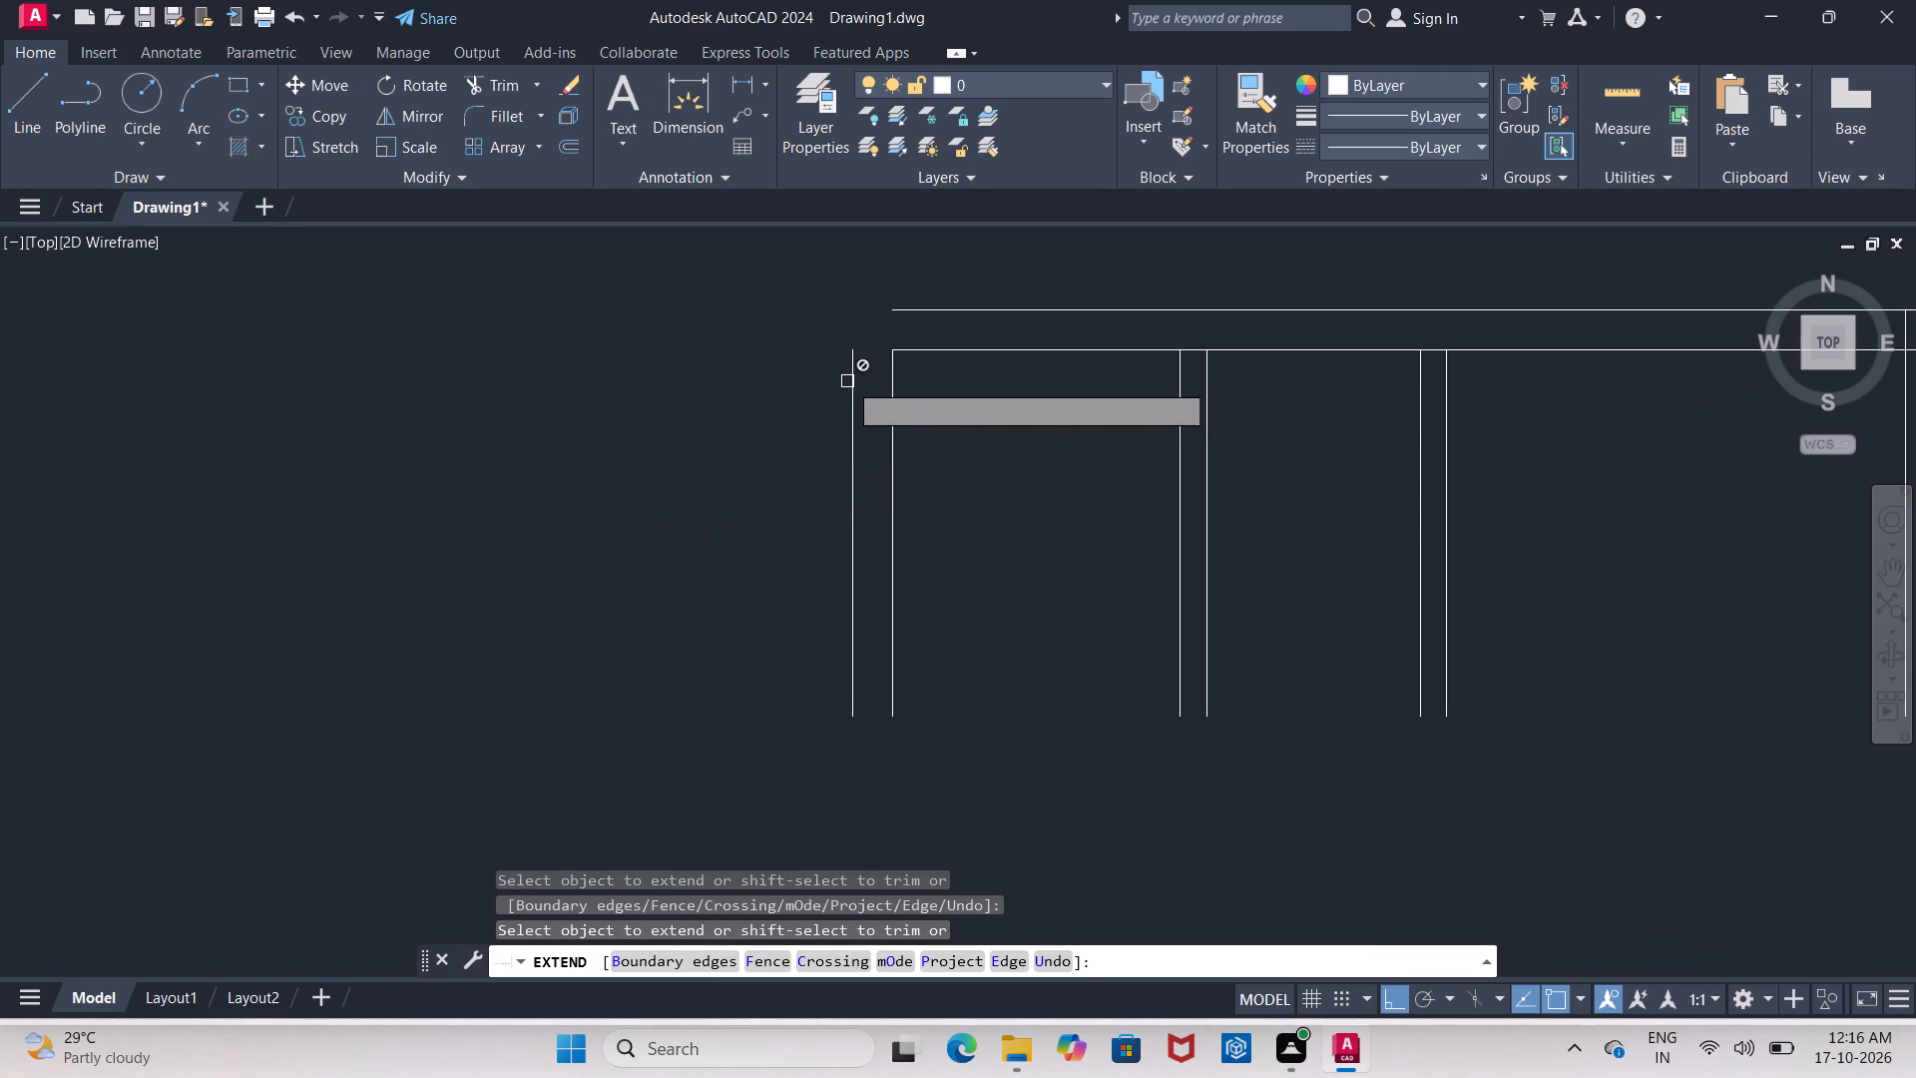
key("Escape")
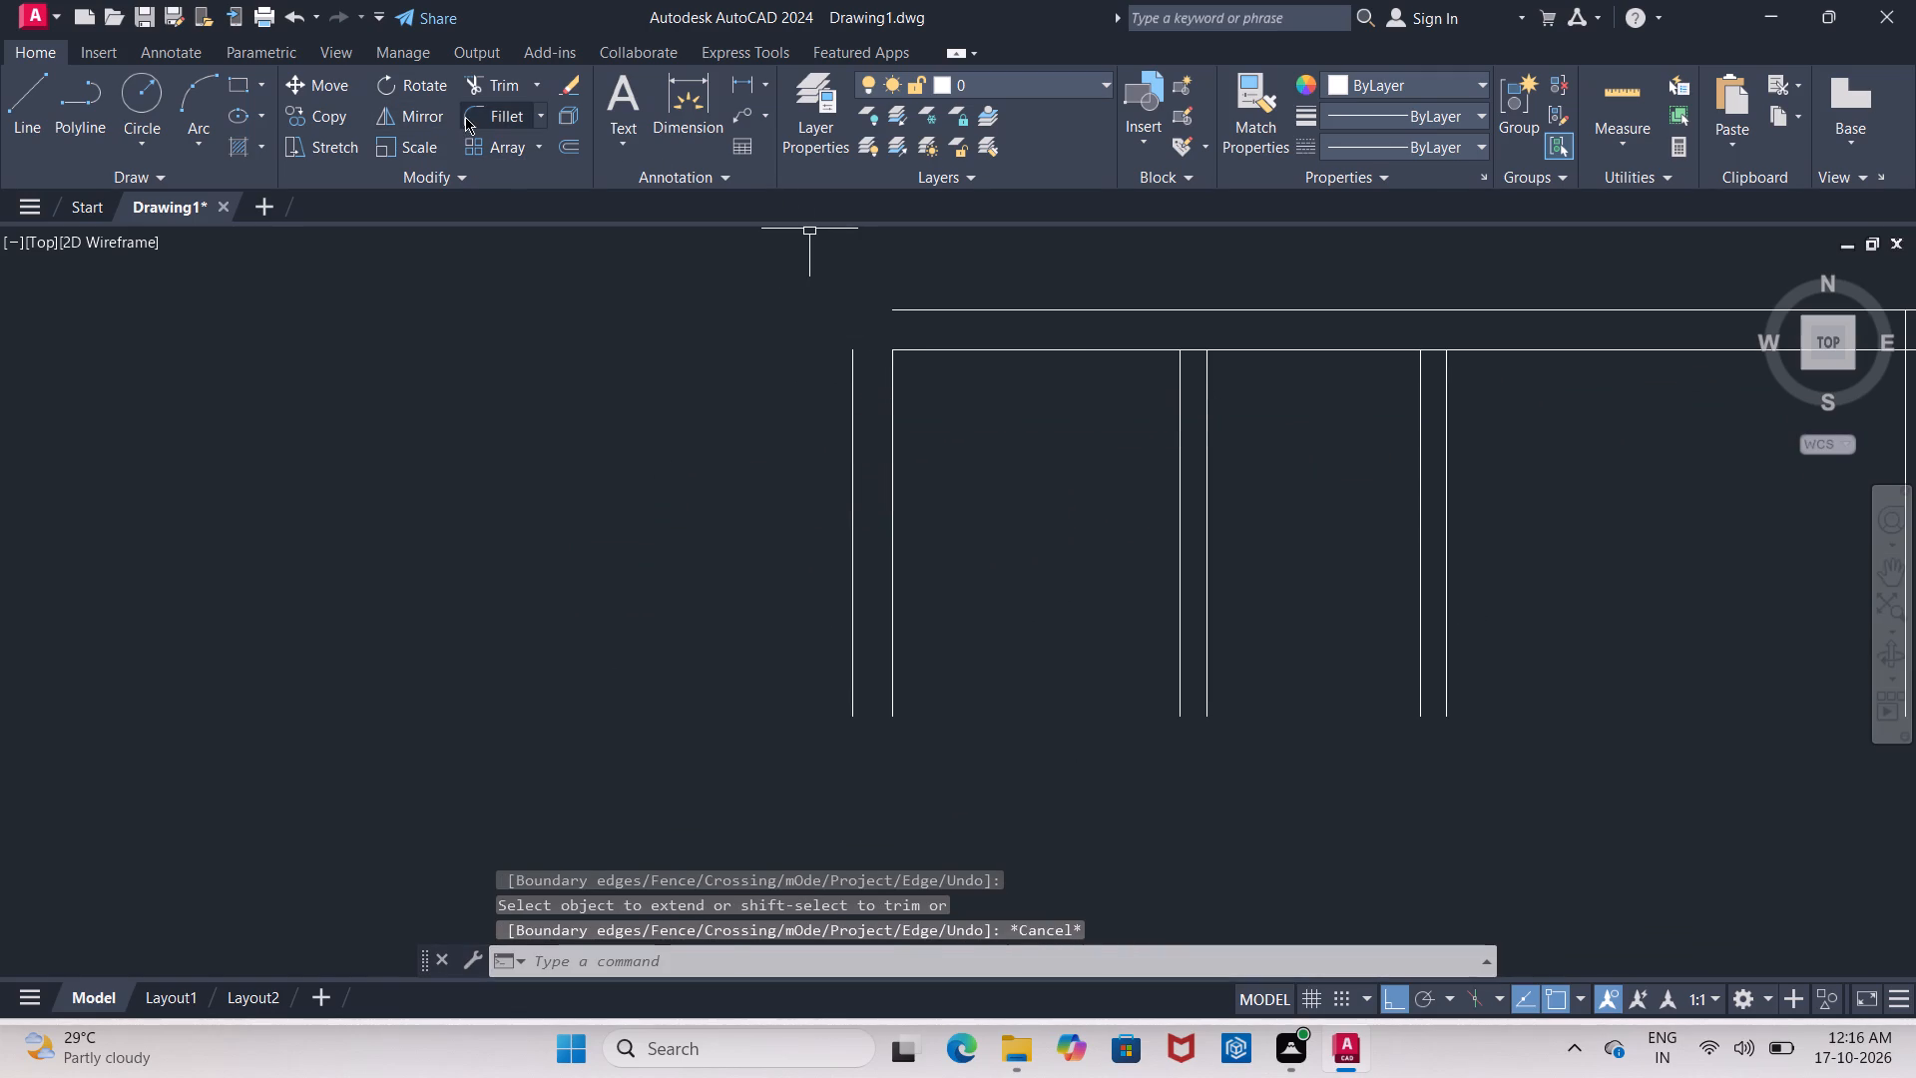
Fillet the left side wall's outer line with the top wall's outer line to close the upper-left outer corner.
left_click(465, 117)
left_click(858, 423)
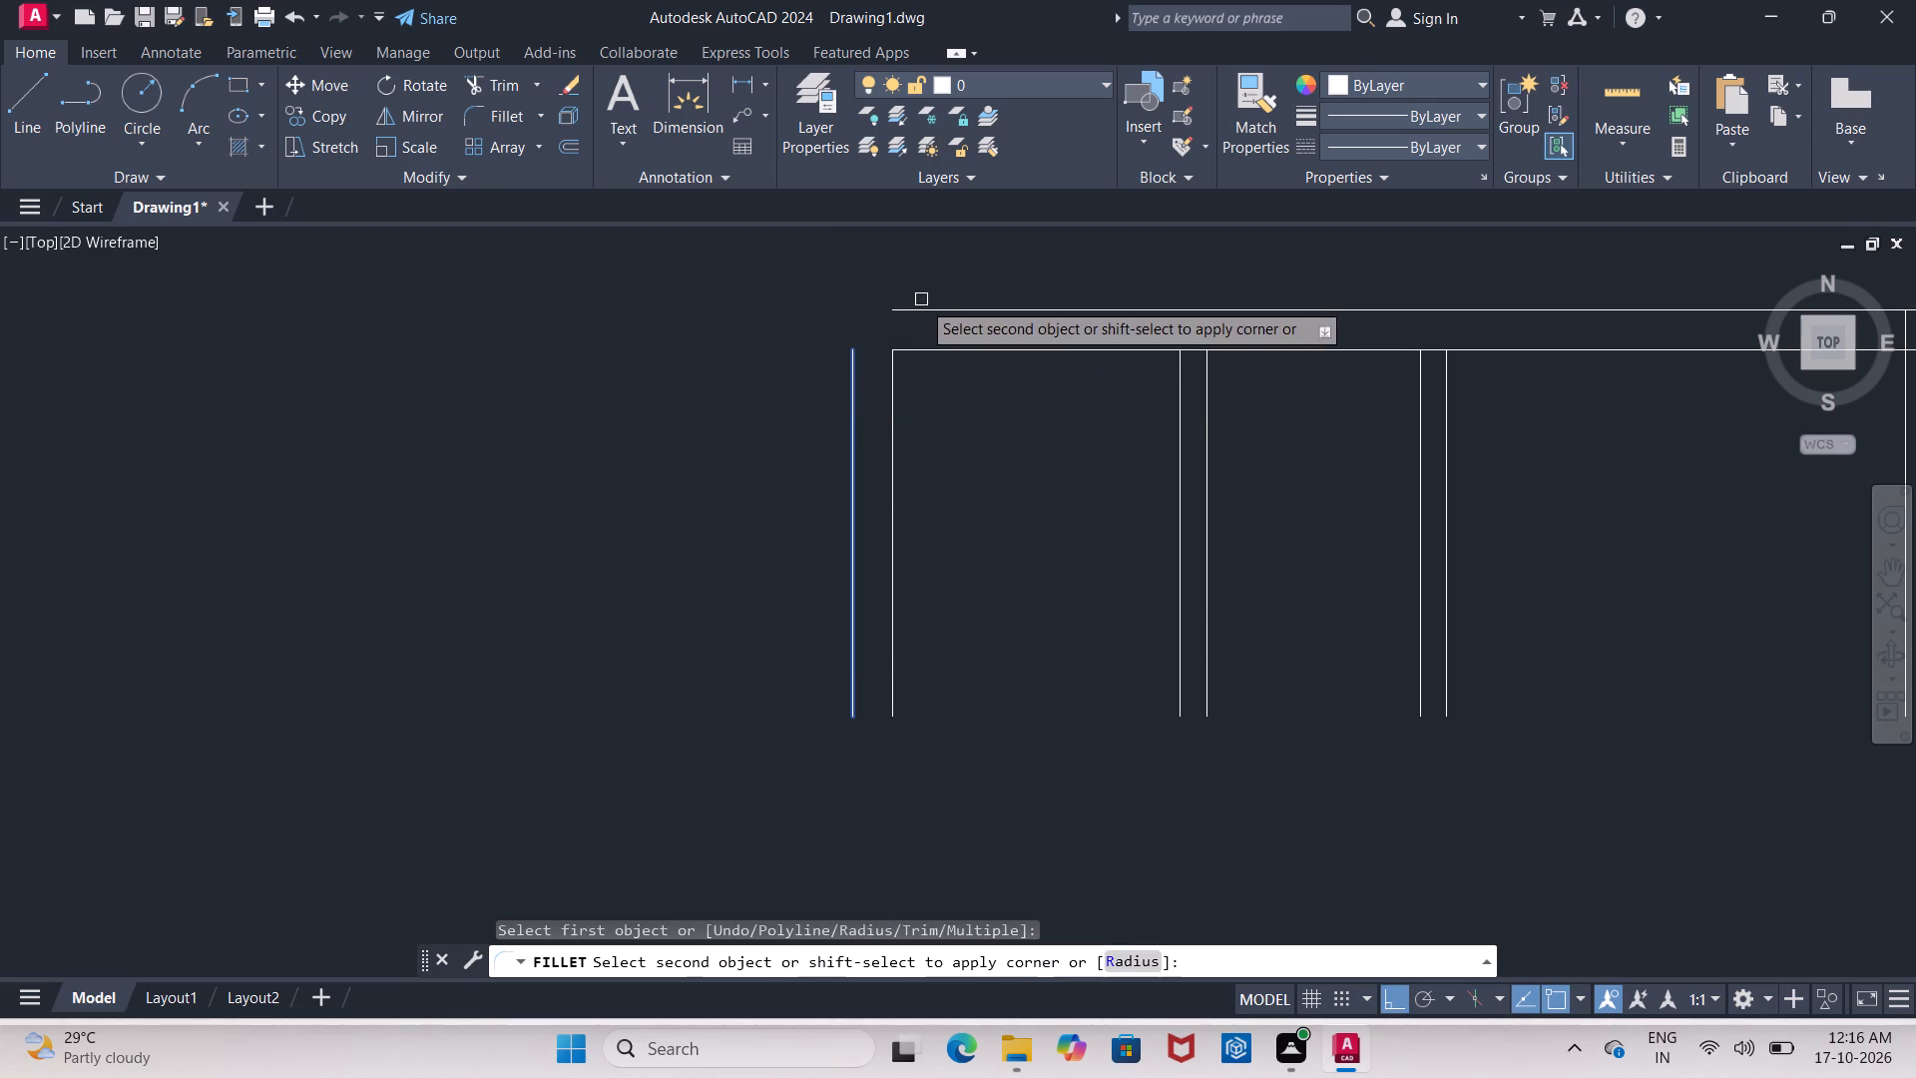
left_click(919, 306)
key("Escape")
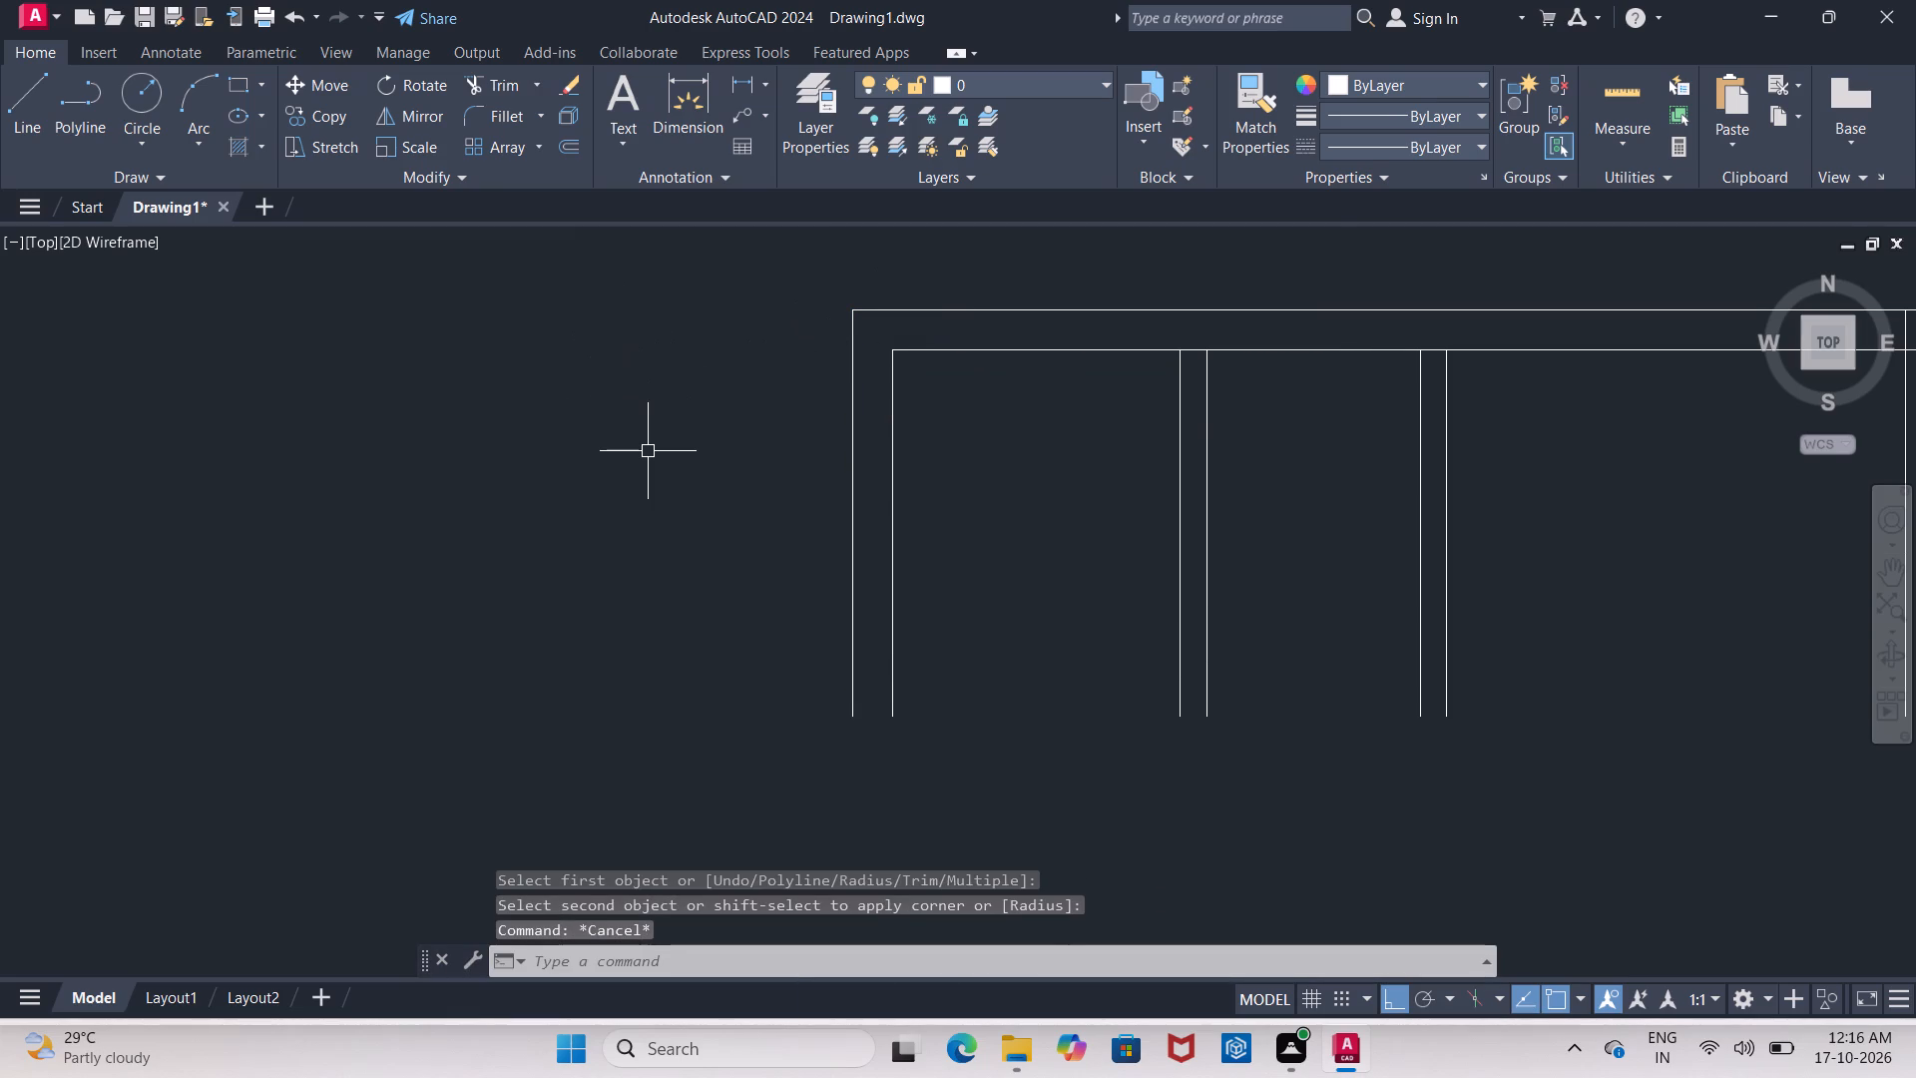
Extend the left and top walls' inner lines to the outer wall lines at the upper-left corner.
type("ex")
key("Return")
key("Return")
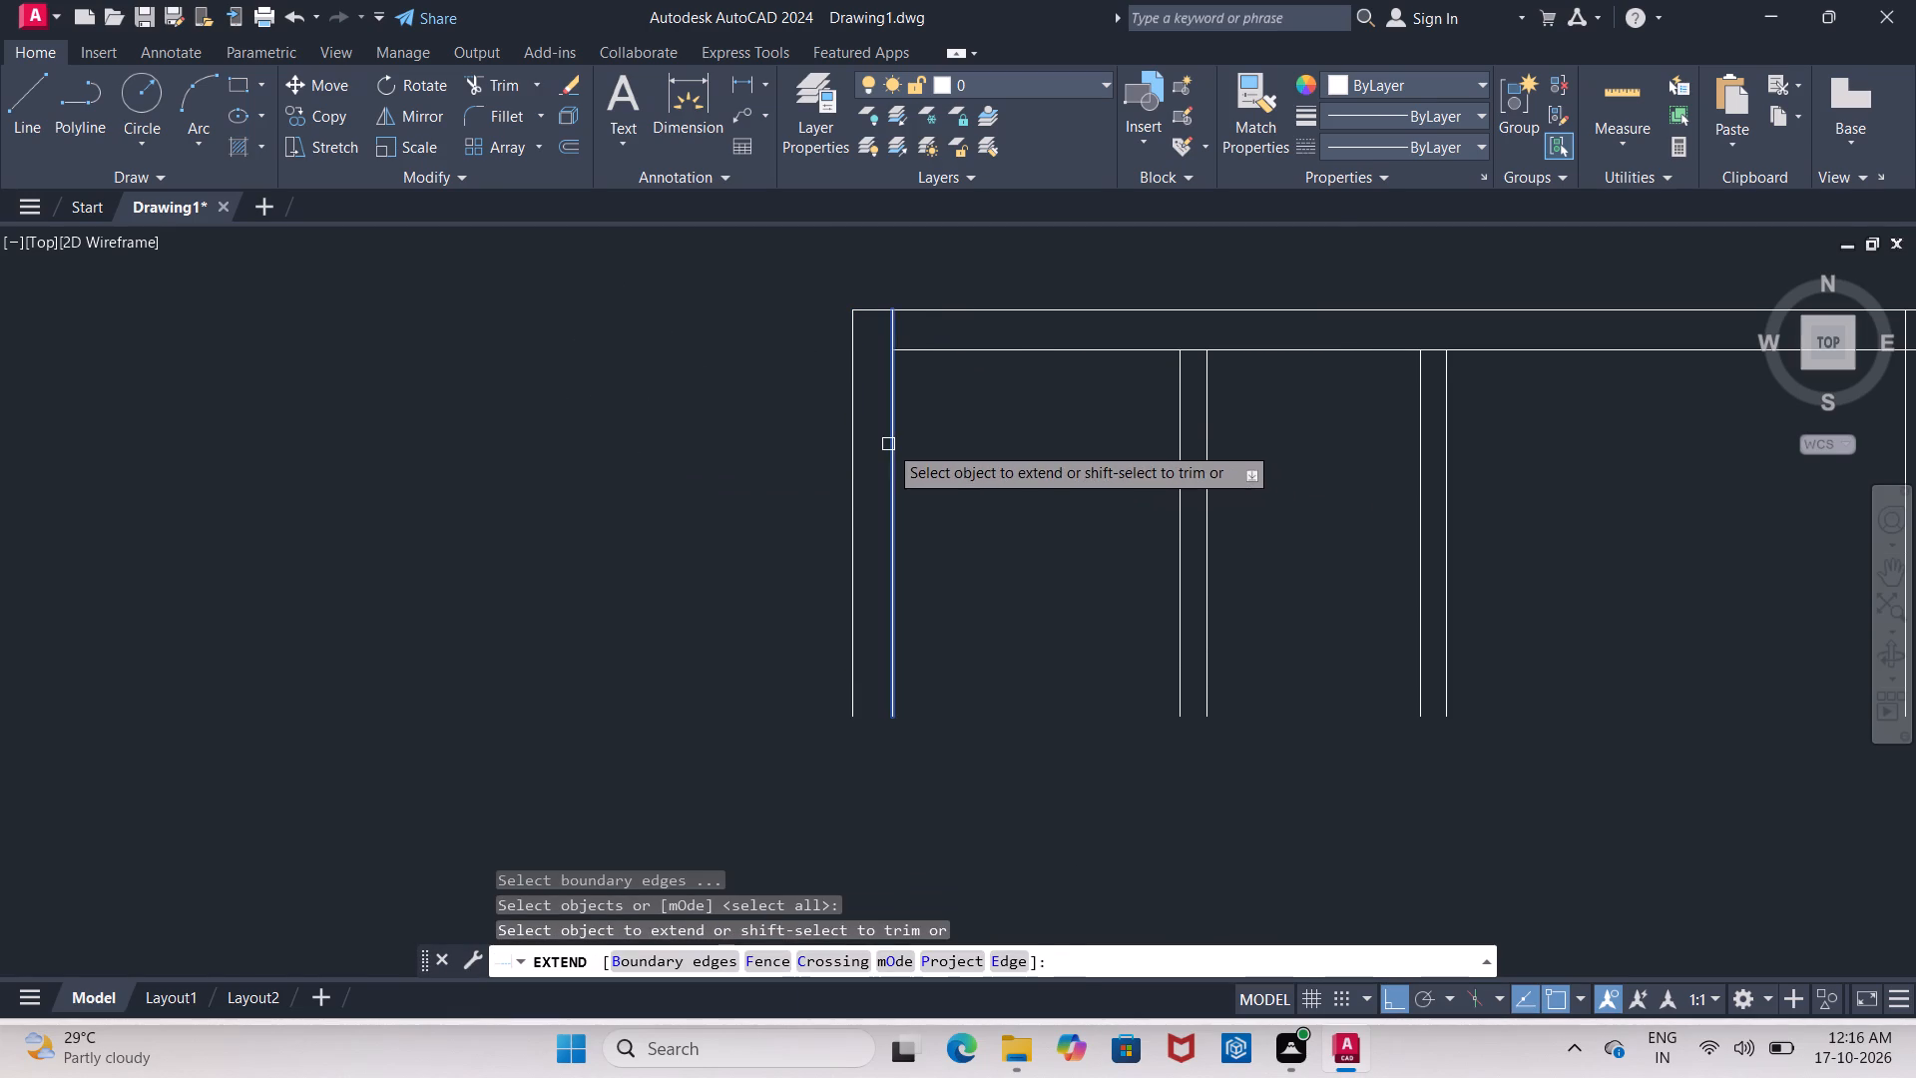
left_click(888, 444)
left_click(909, 352)
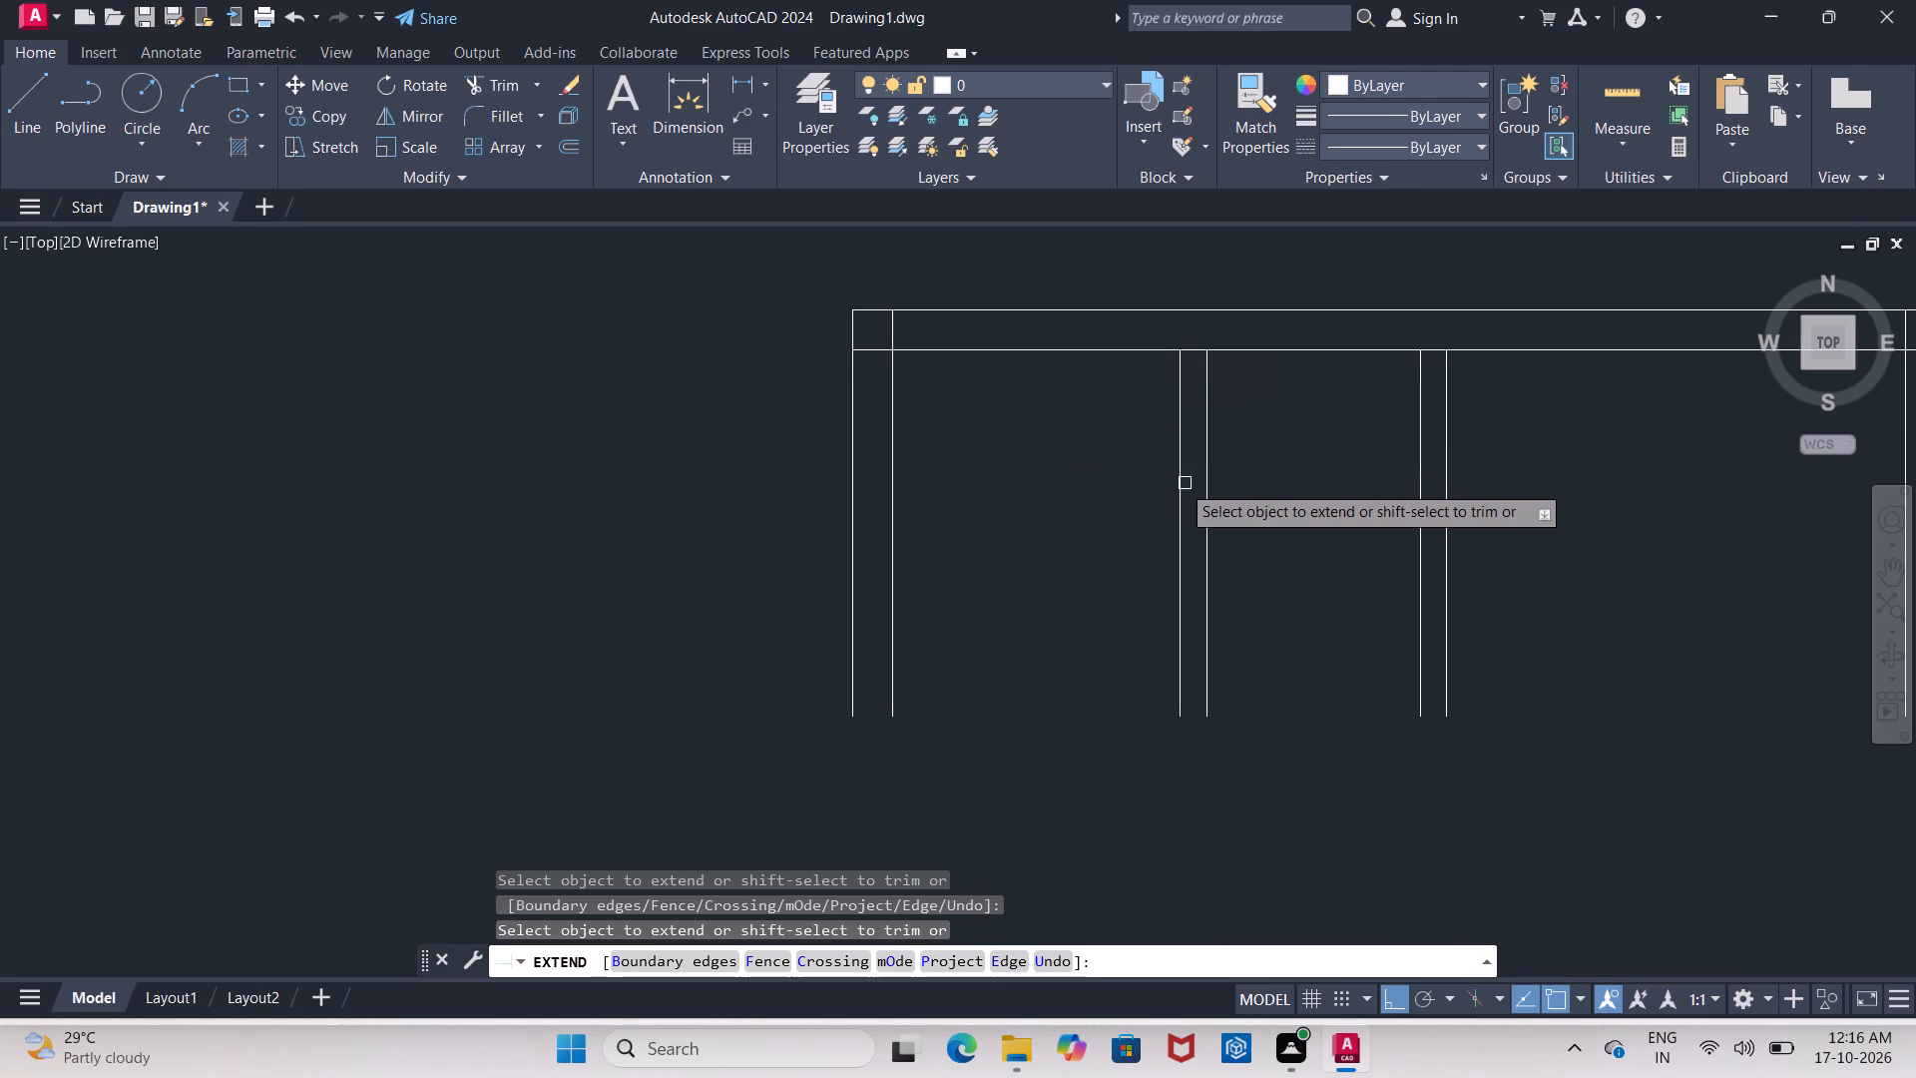
Extend both lines of the first and second partitions up to the top wall's outer line.
left_click(1172, 483)
left_click(1177, 484)
left_click(1177, 478)
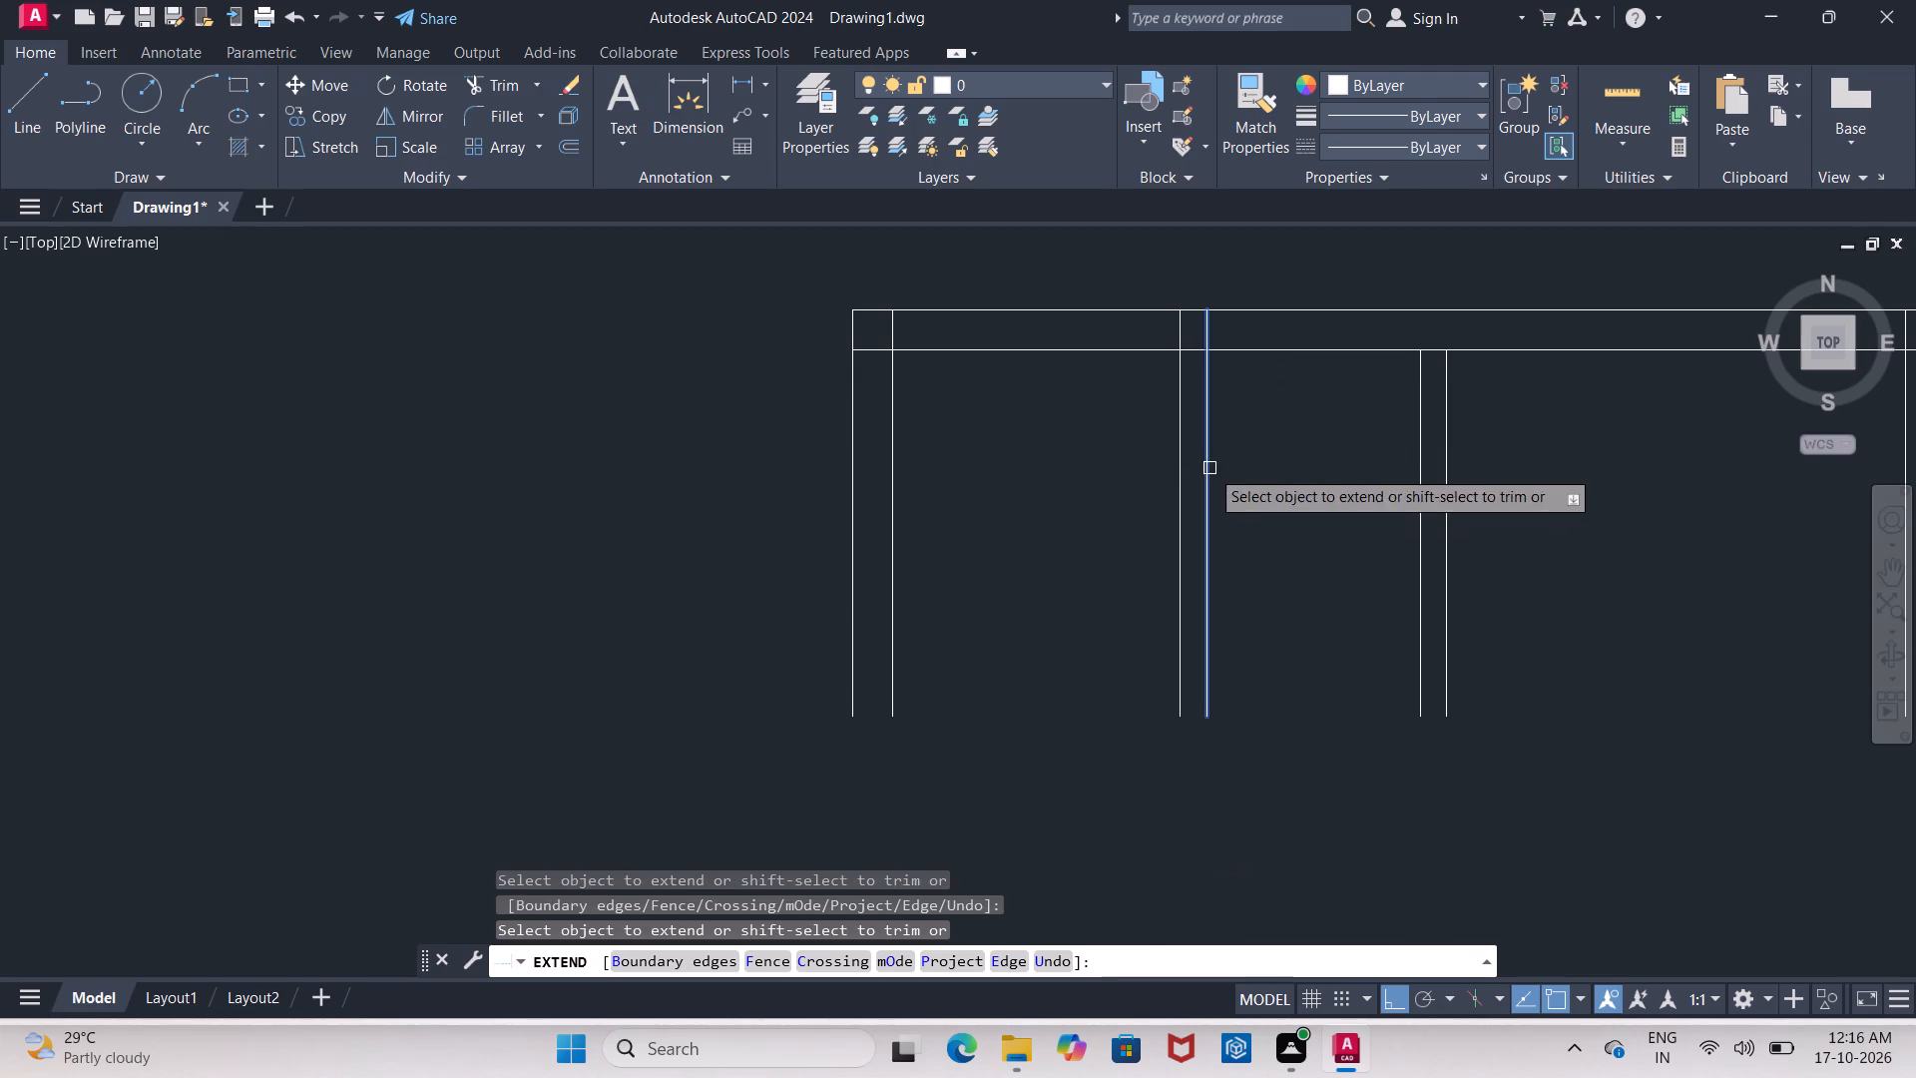
left_click(1209, 467)
left_click(1427, 460)
left_click(1423, 461)
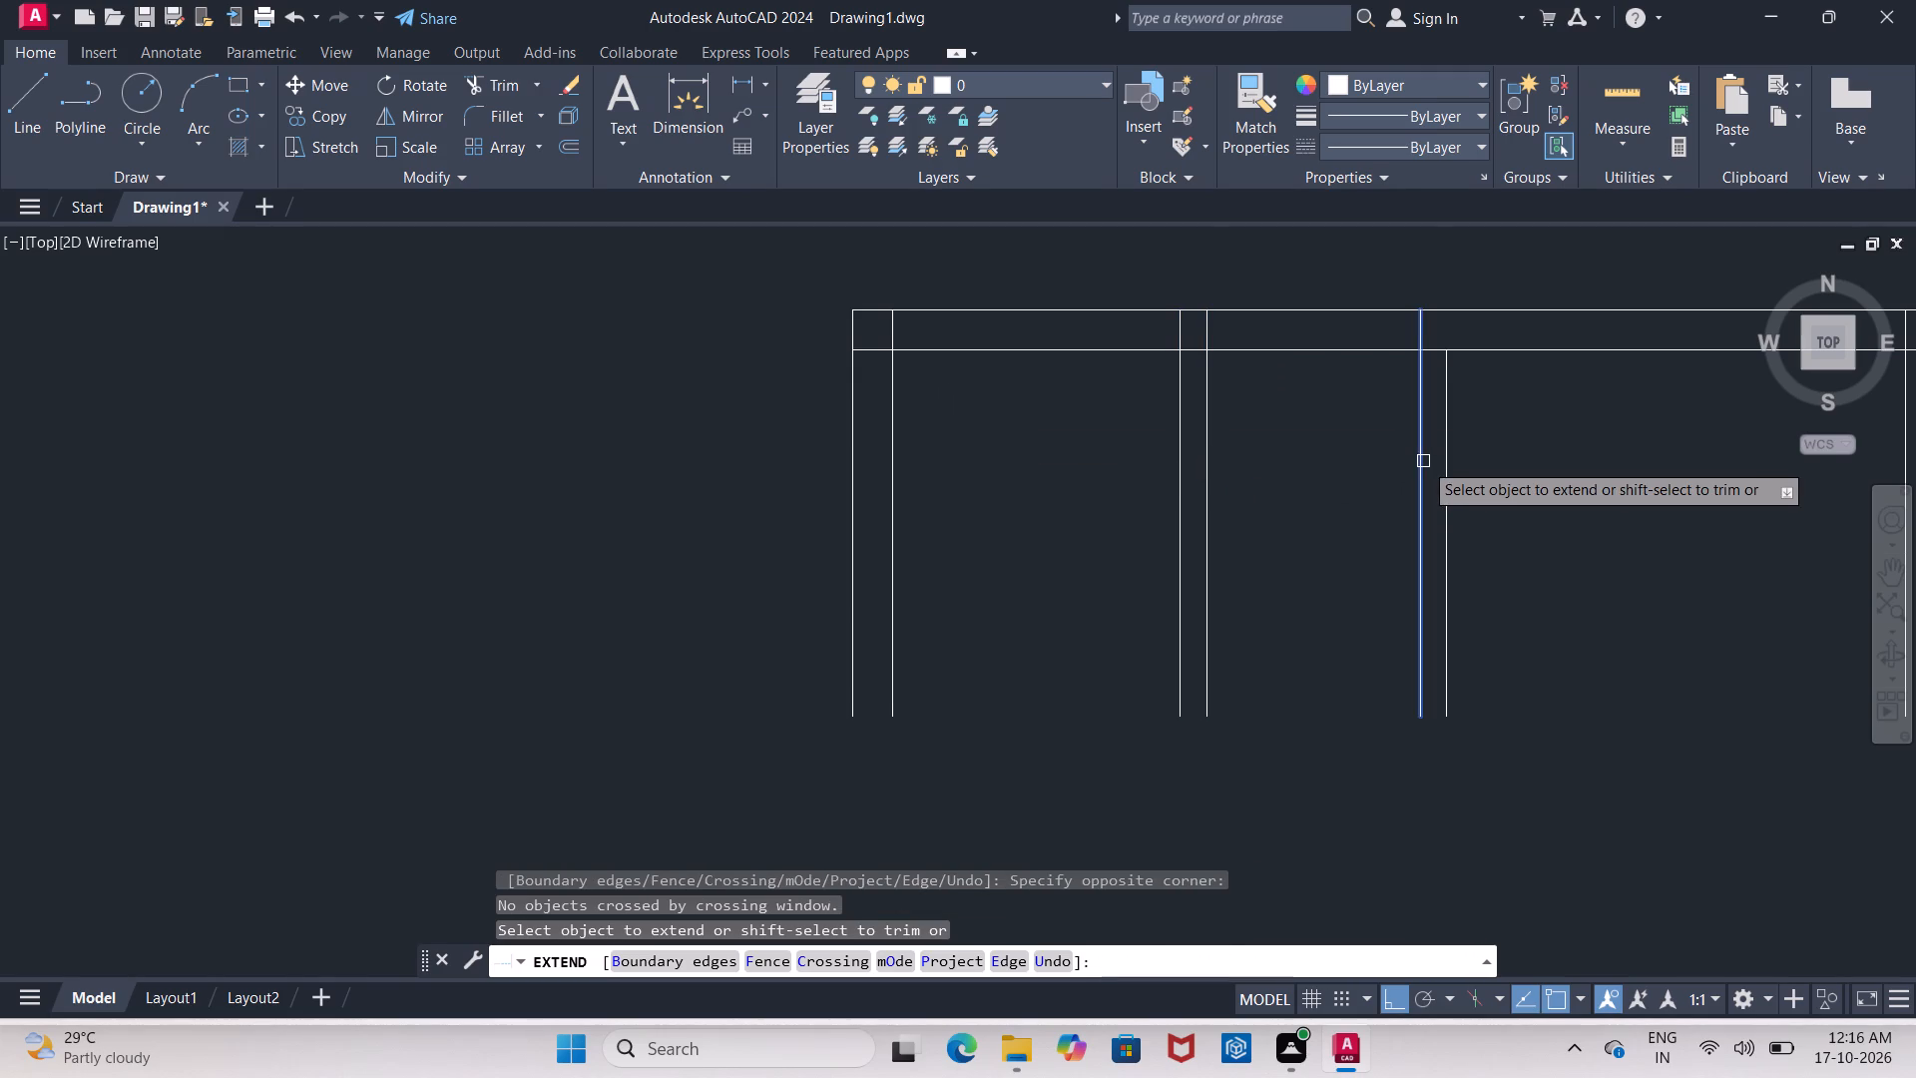
left_click(1453, 465)
left_click(1420, 467)
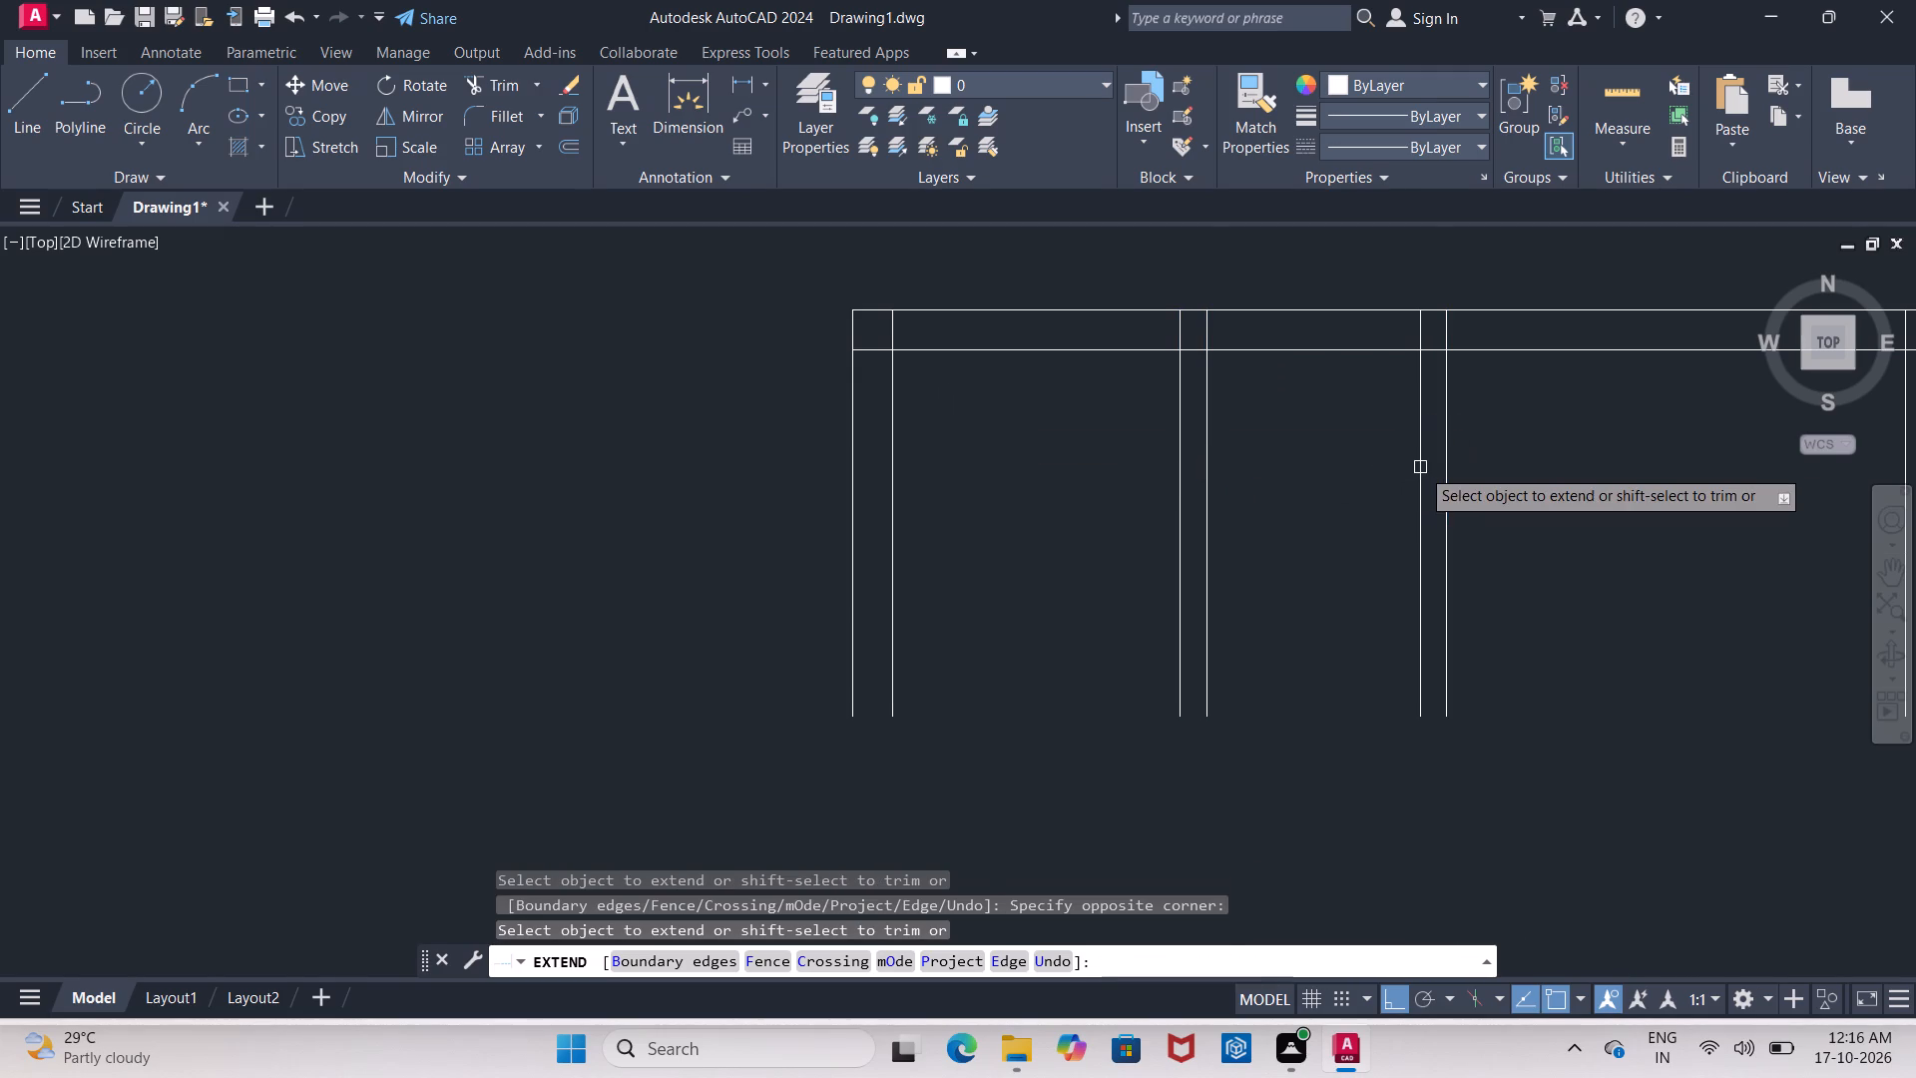
scroll(1513, 463, "down", 2)
middle_click_drag(1509, 465, 1344, 465)
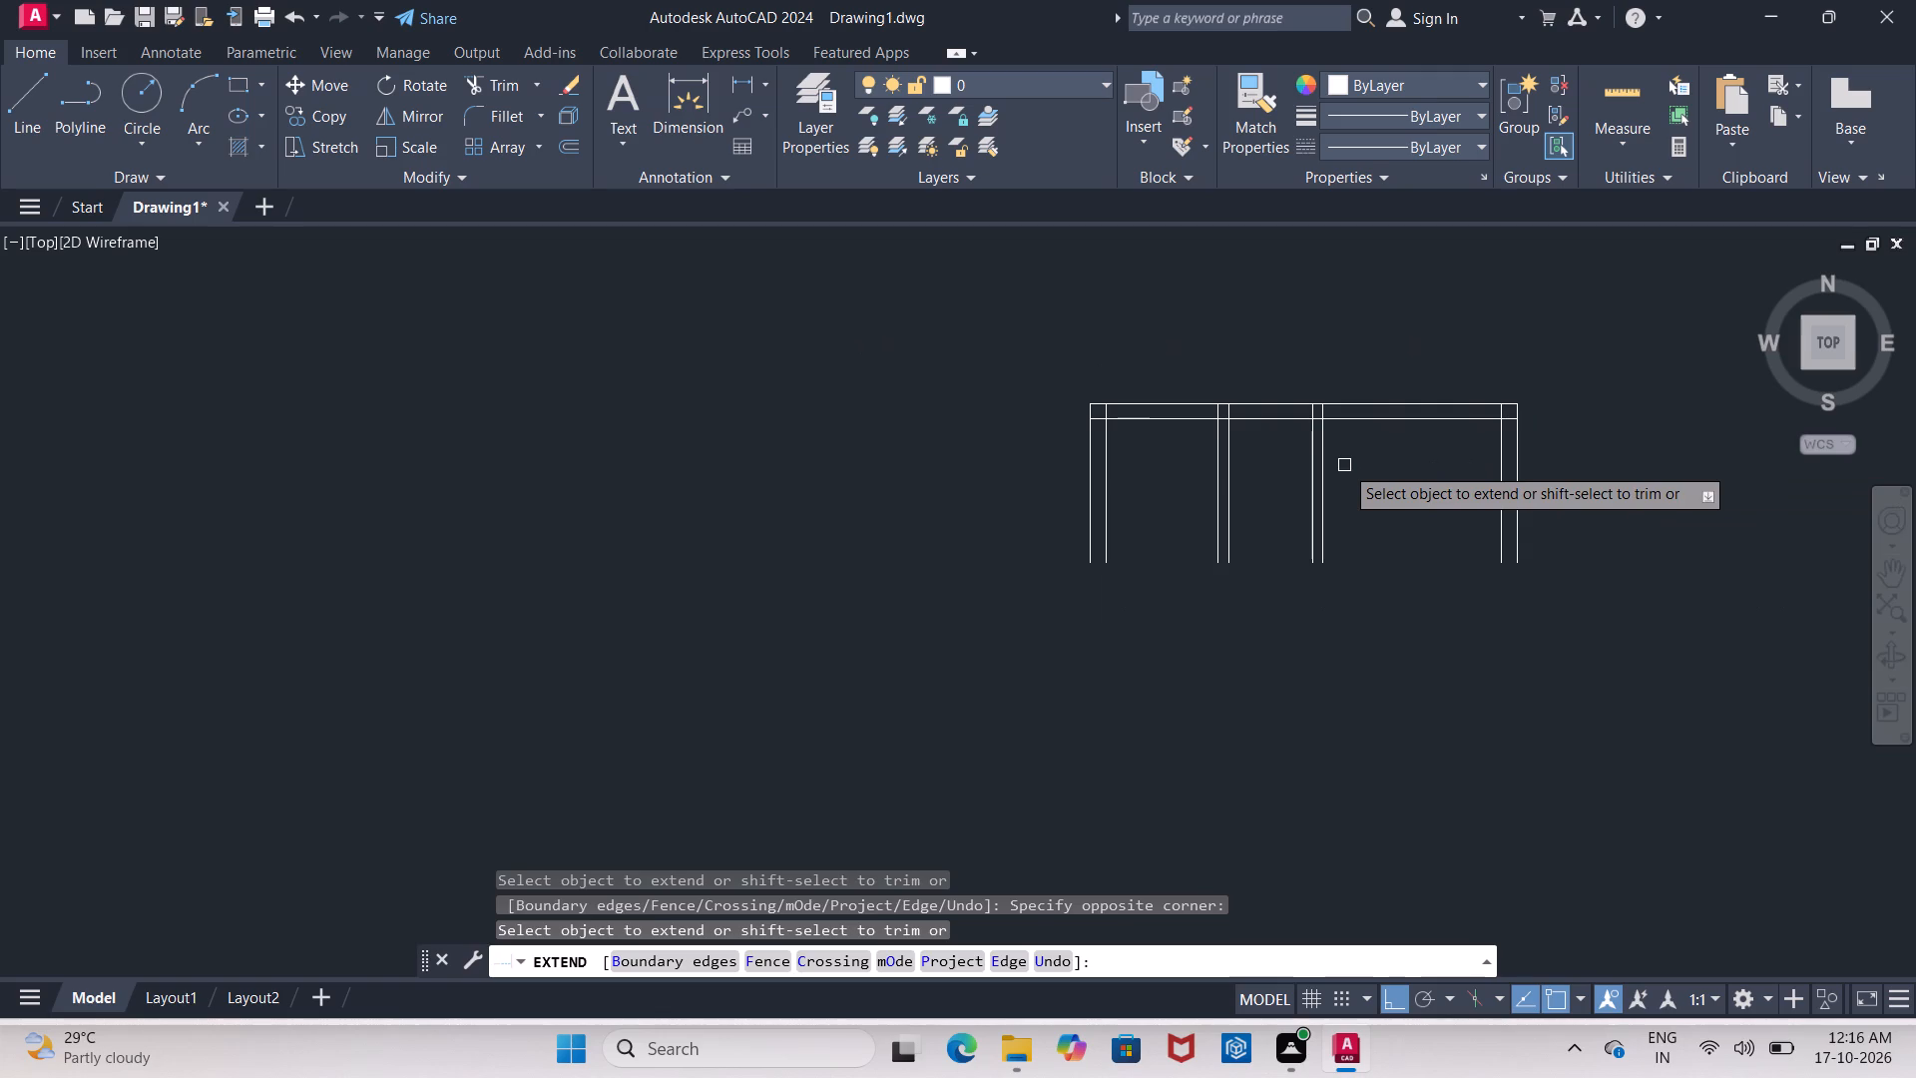
key("Escape")
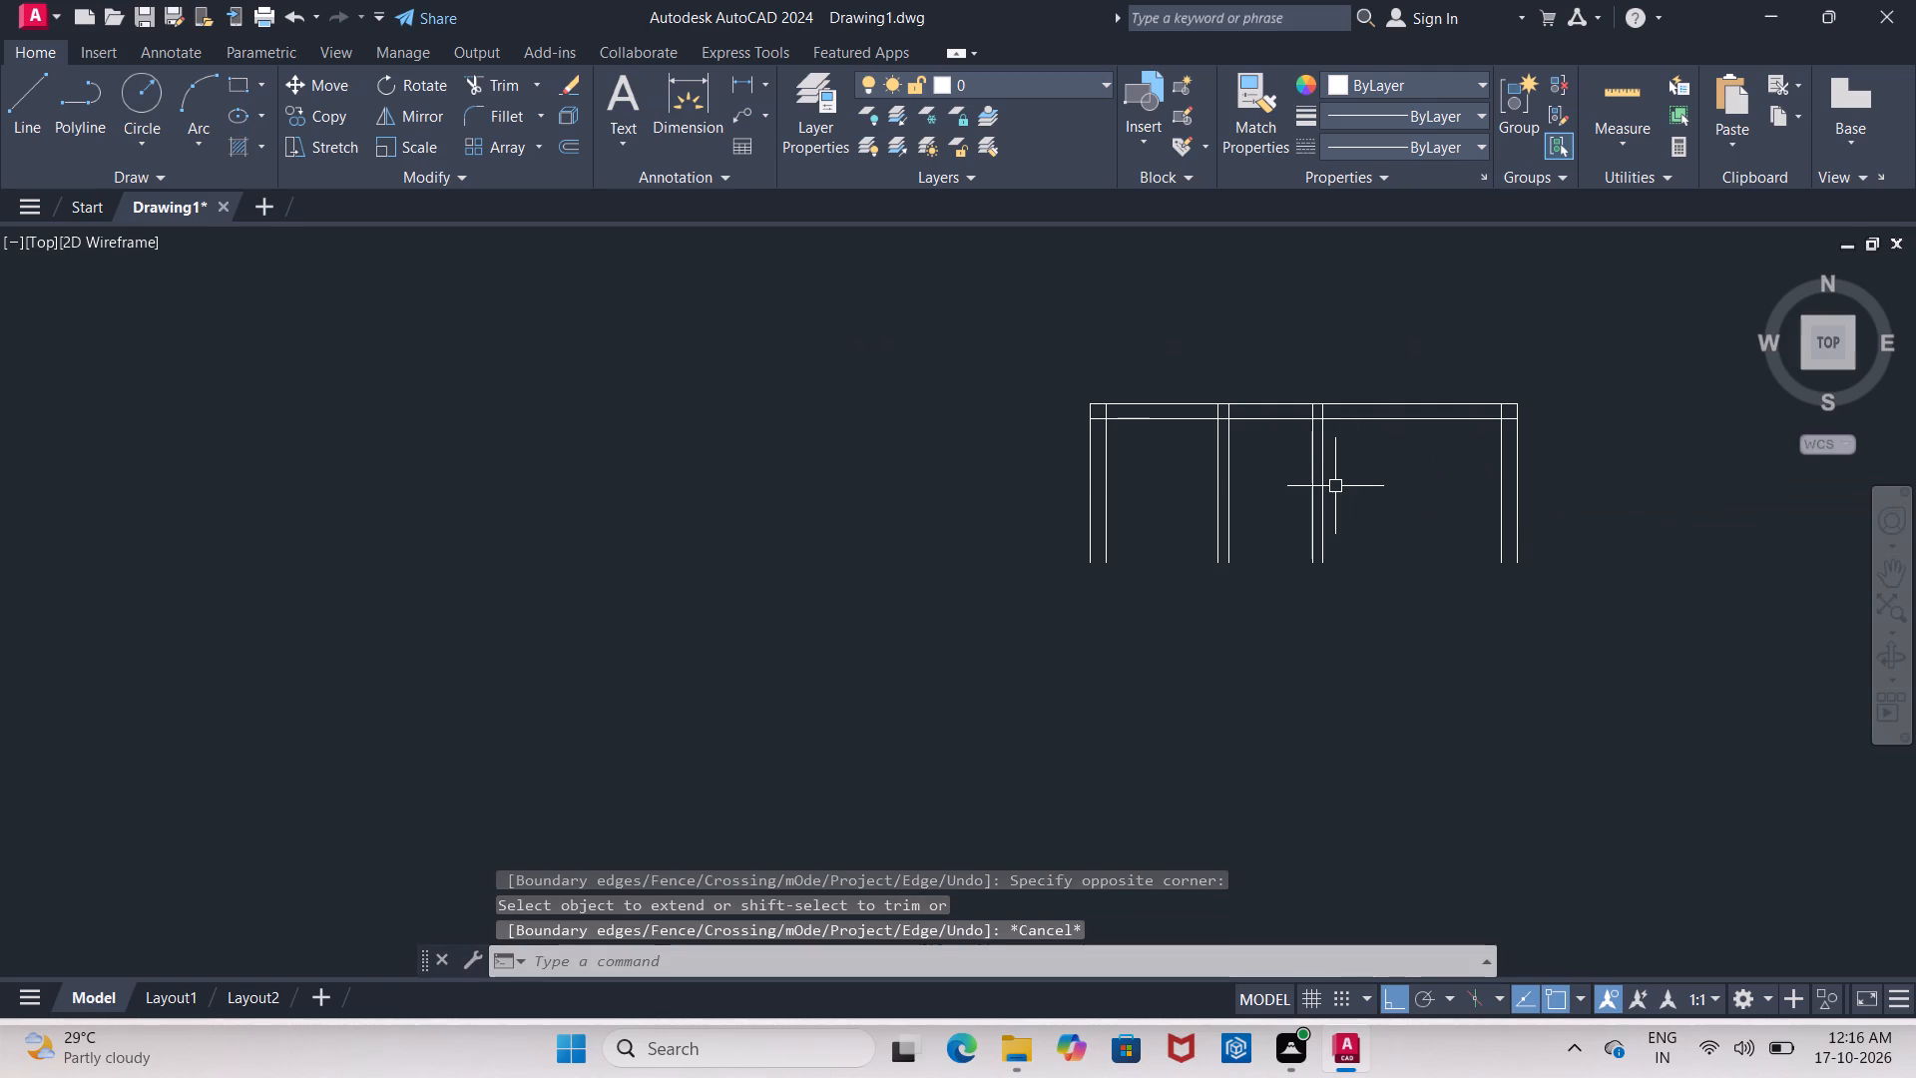
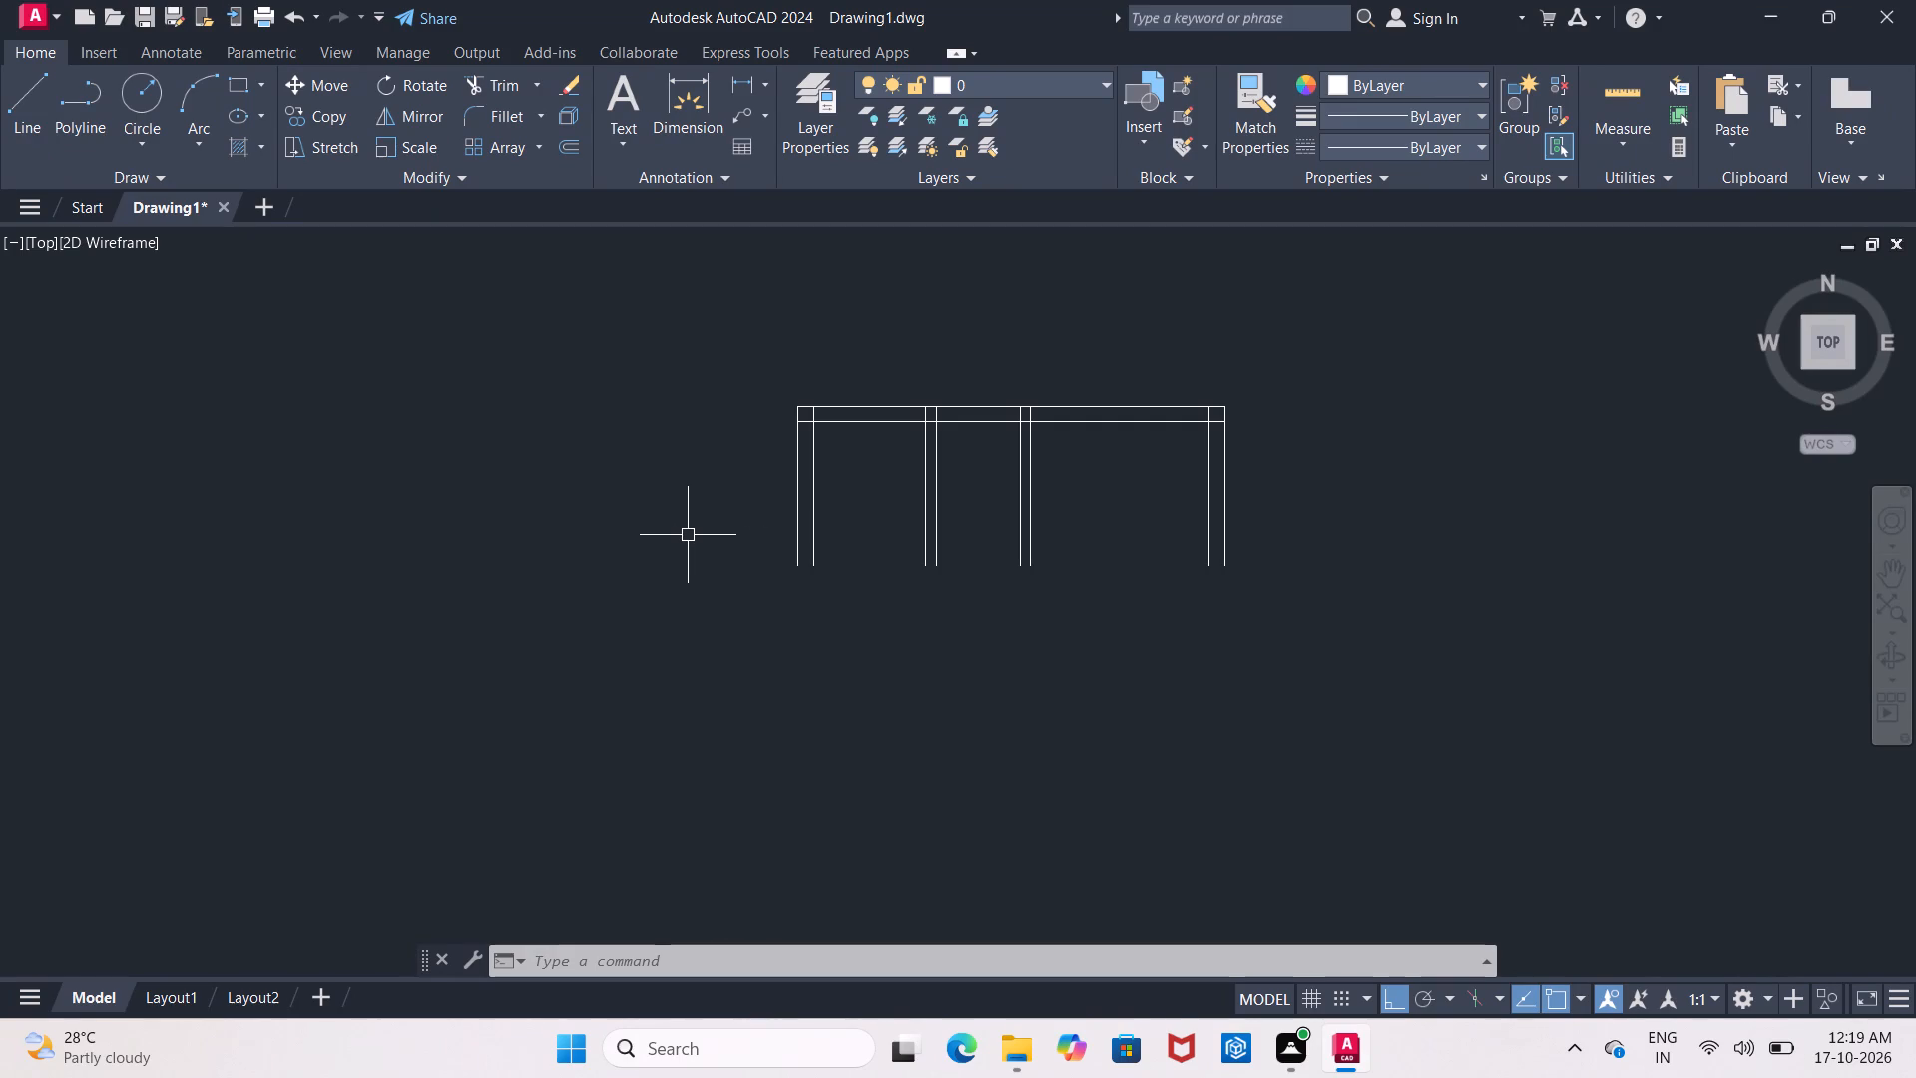
Offset the top wall's inner line 7' downward to mark the depth of the upper row of rooms.
key("Escape")
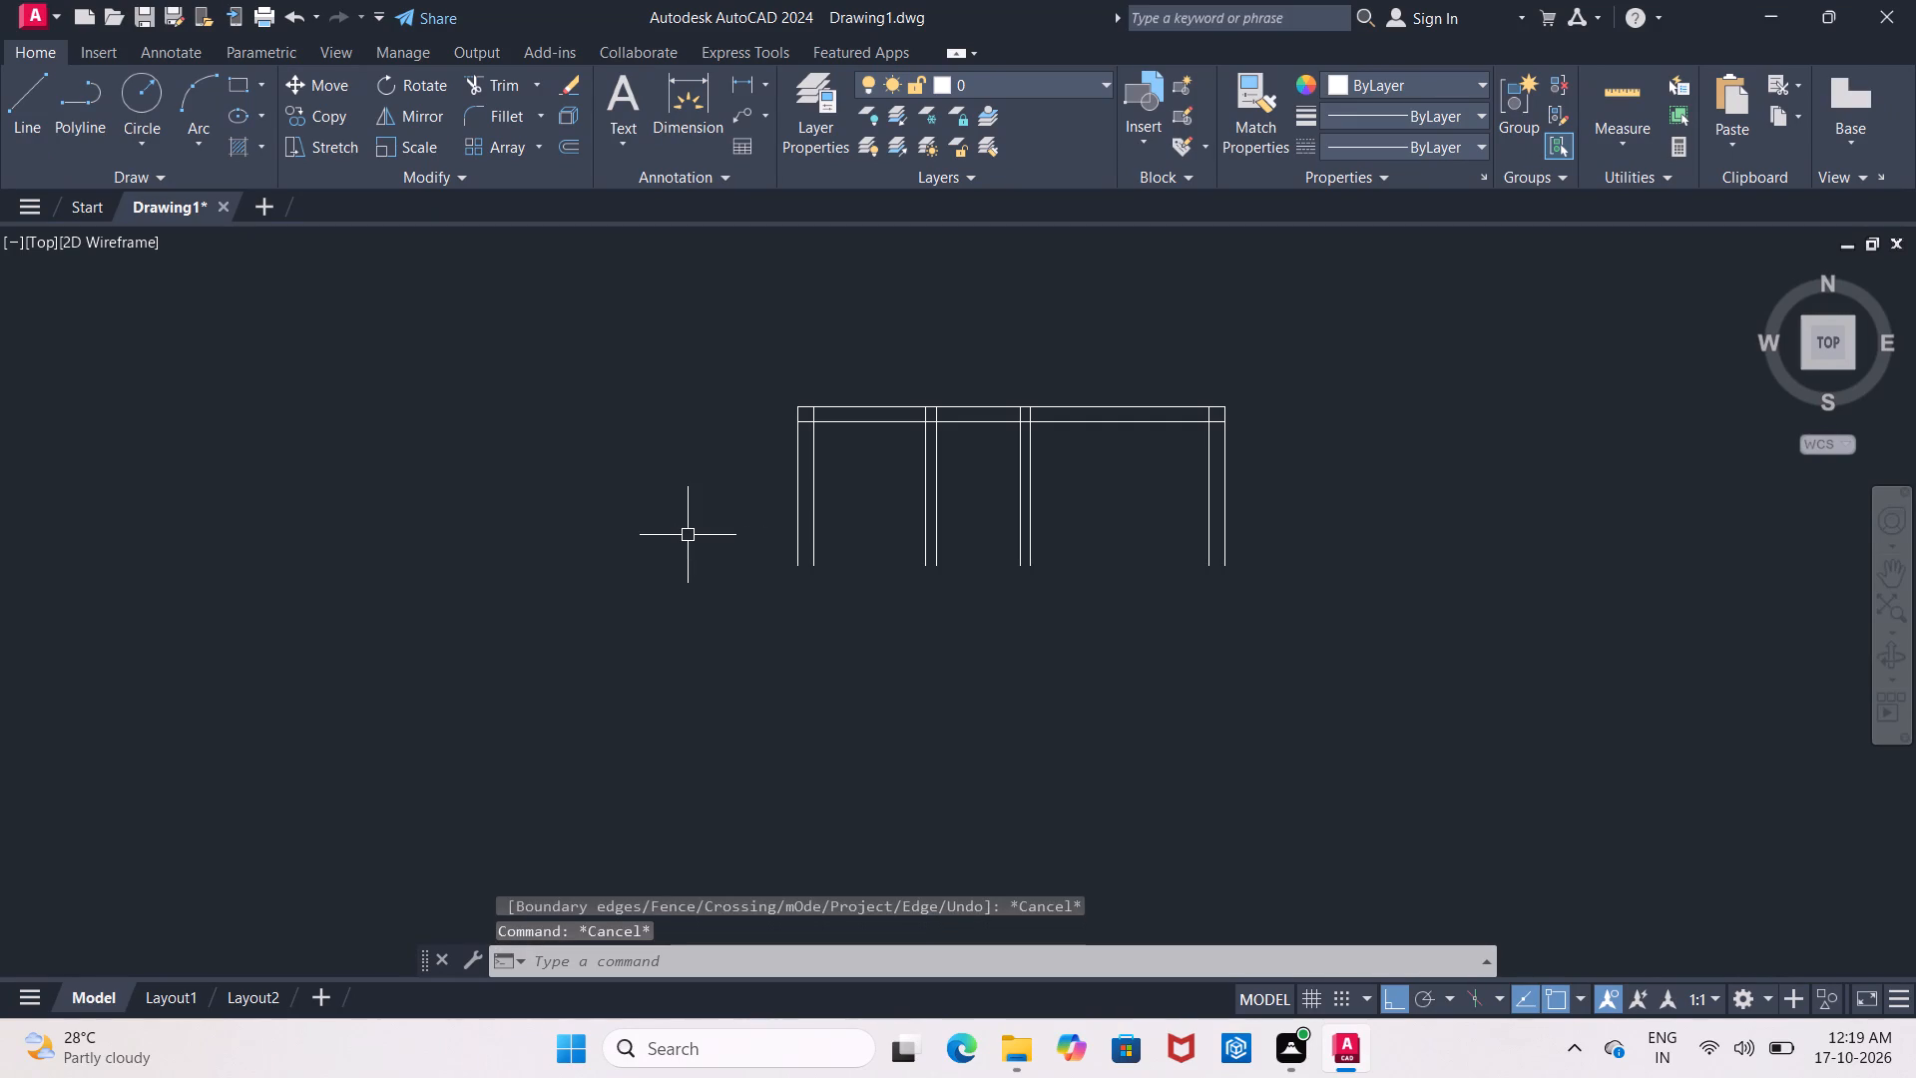
key("o")
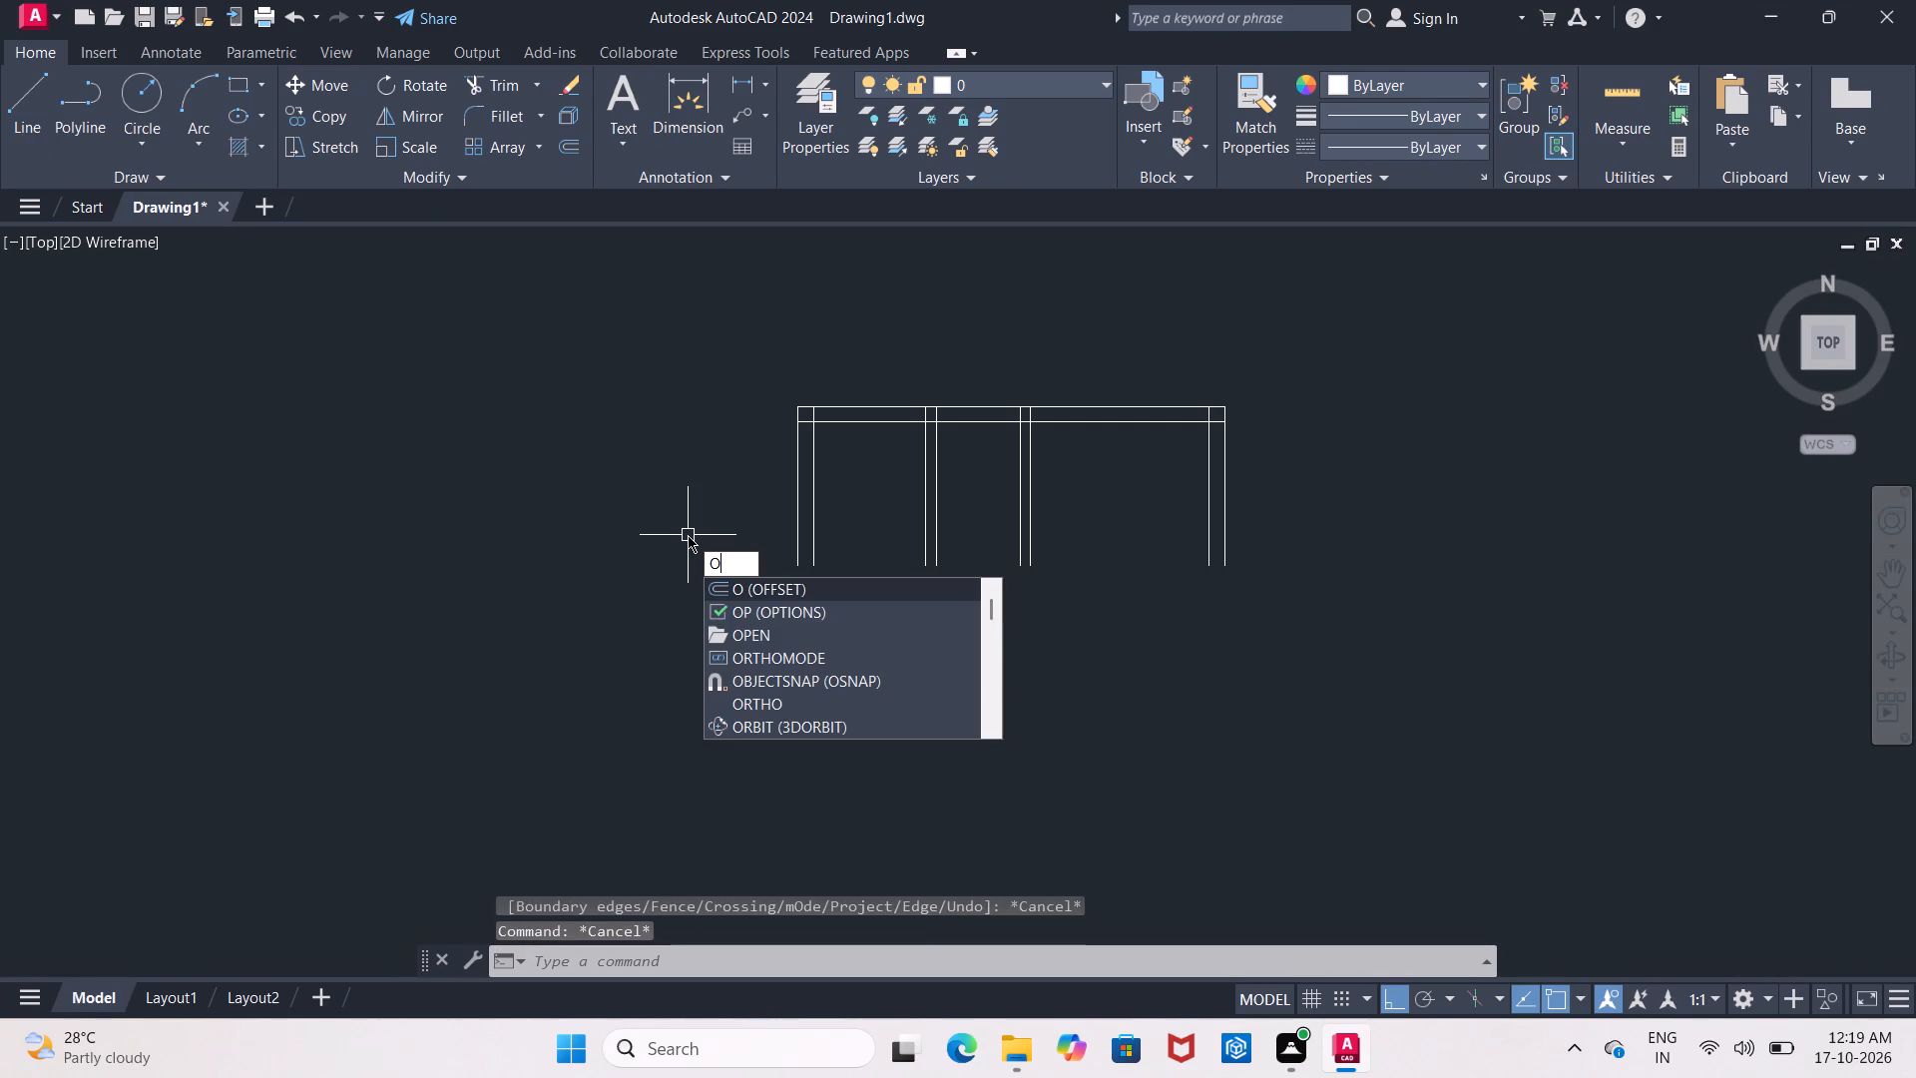
key("Escape")
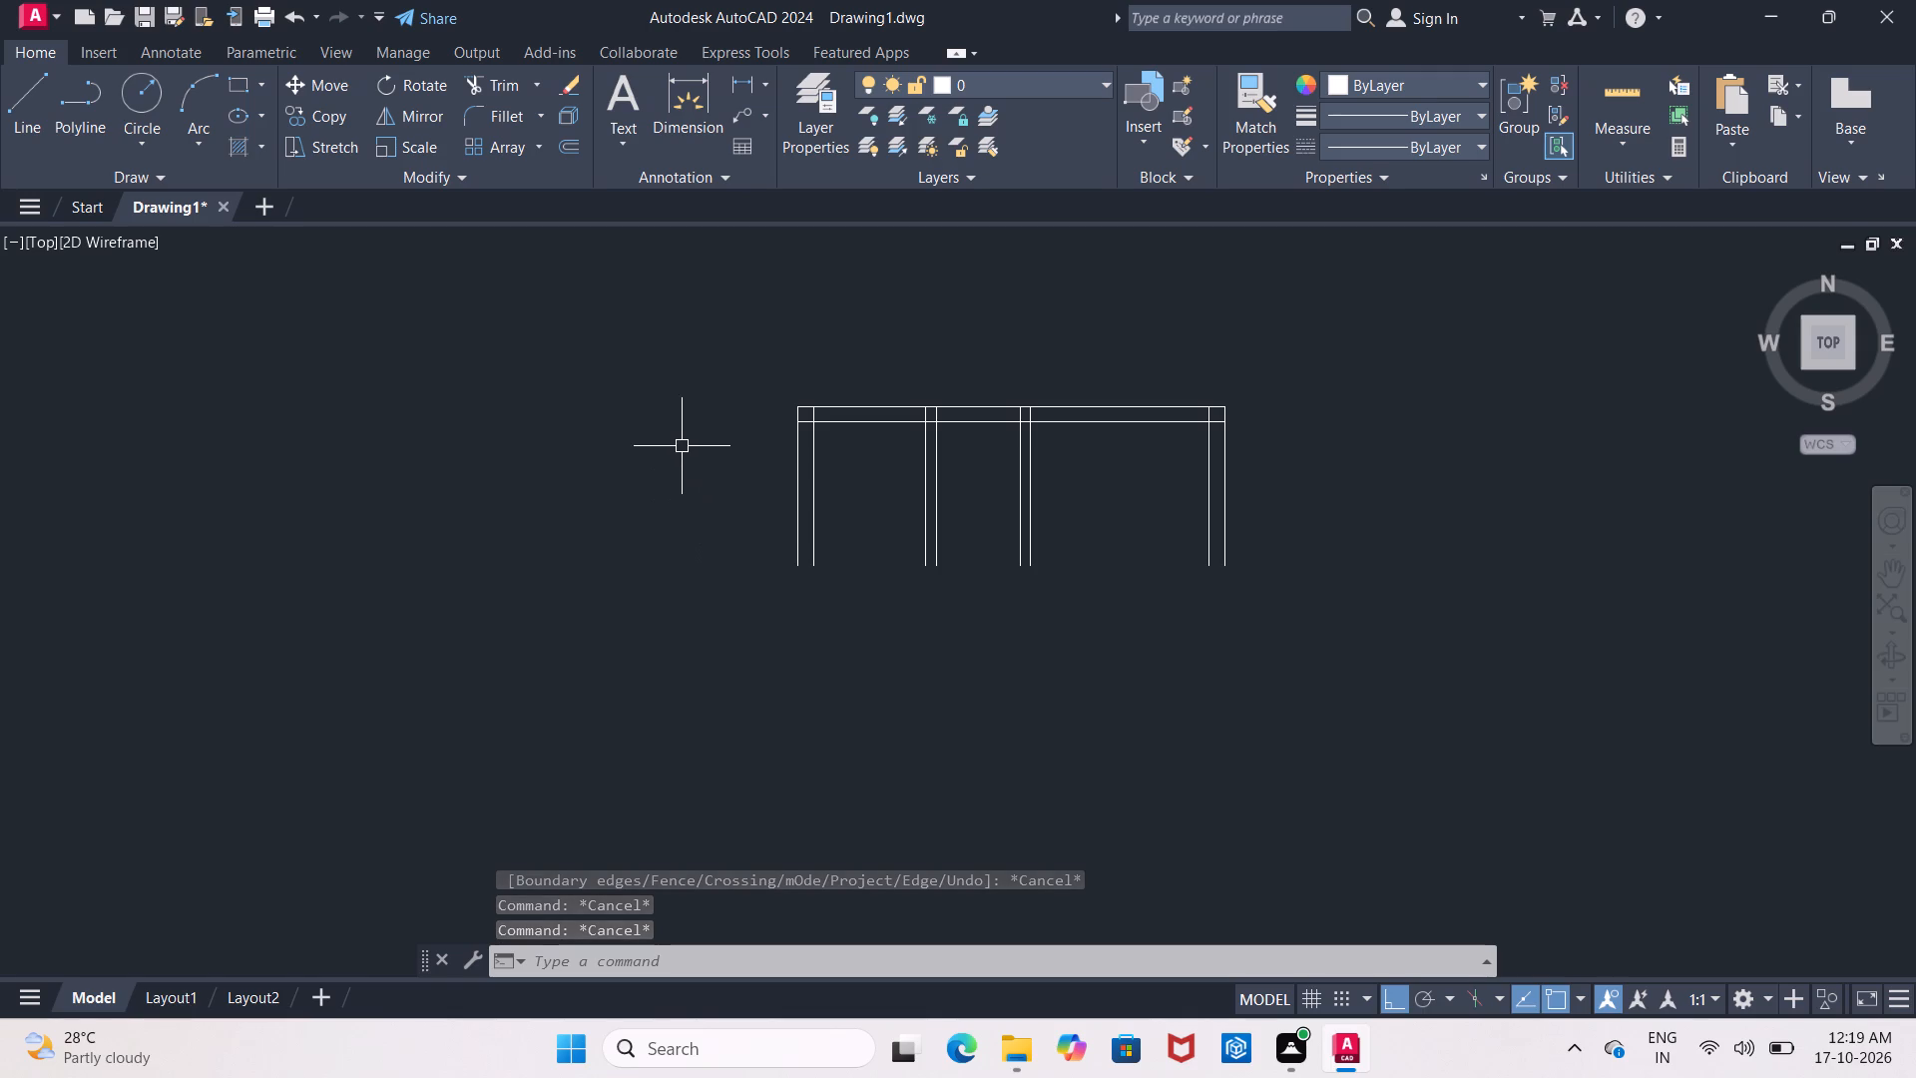
key("o")
key("Return")
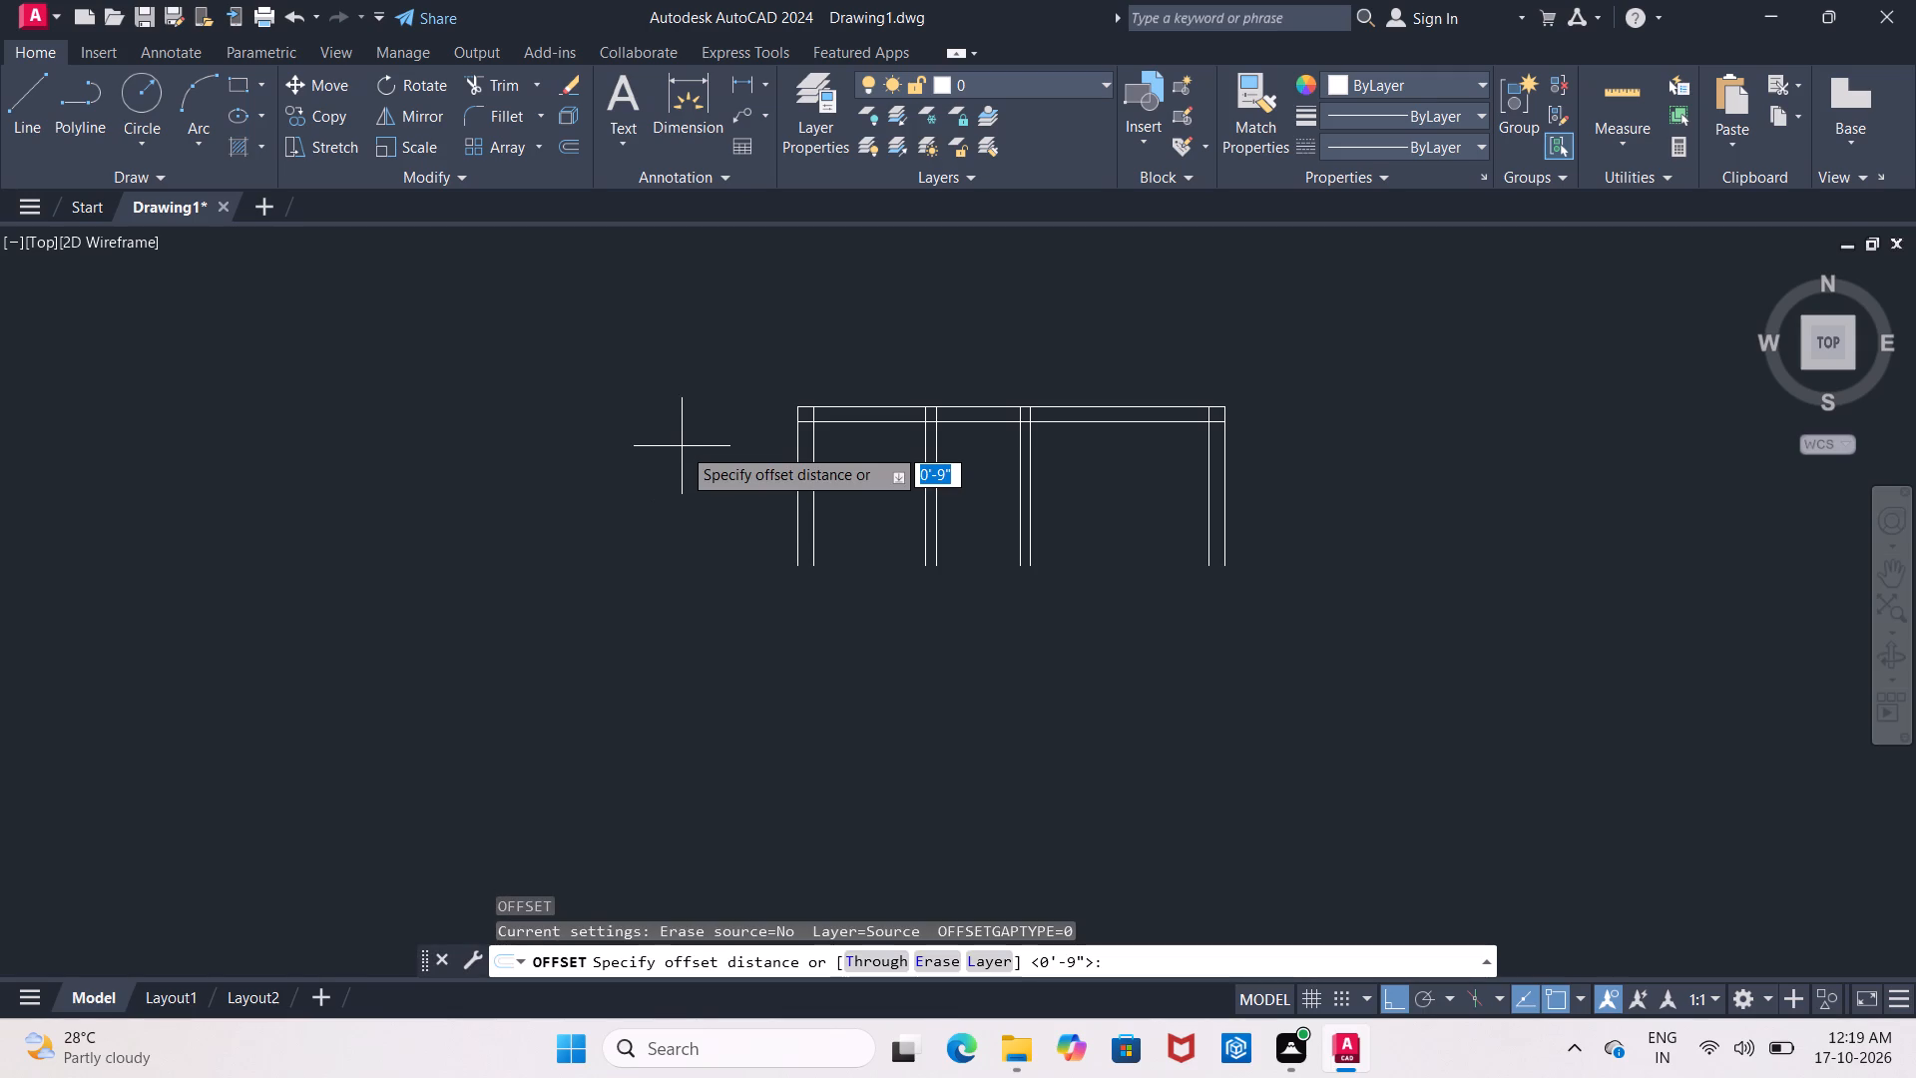
type("7'")
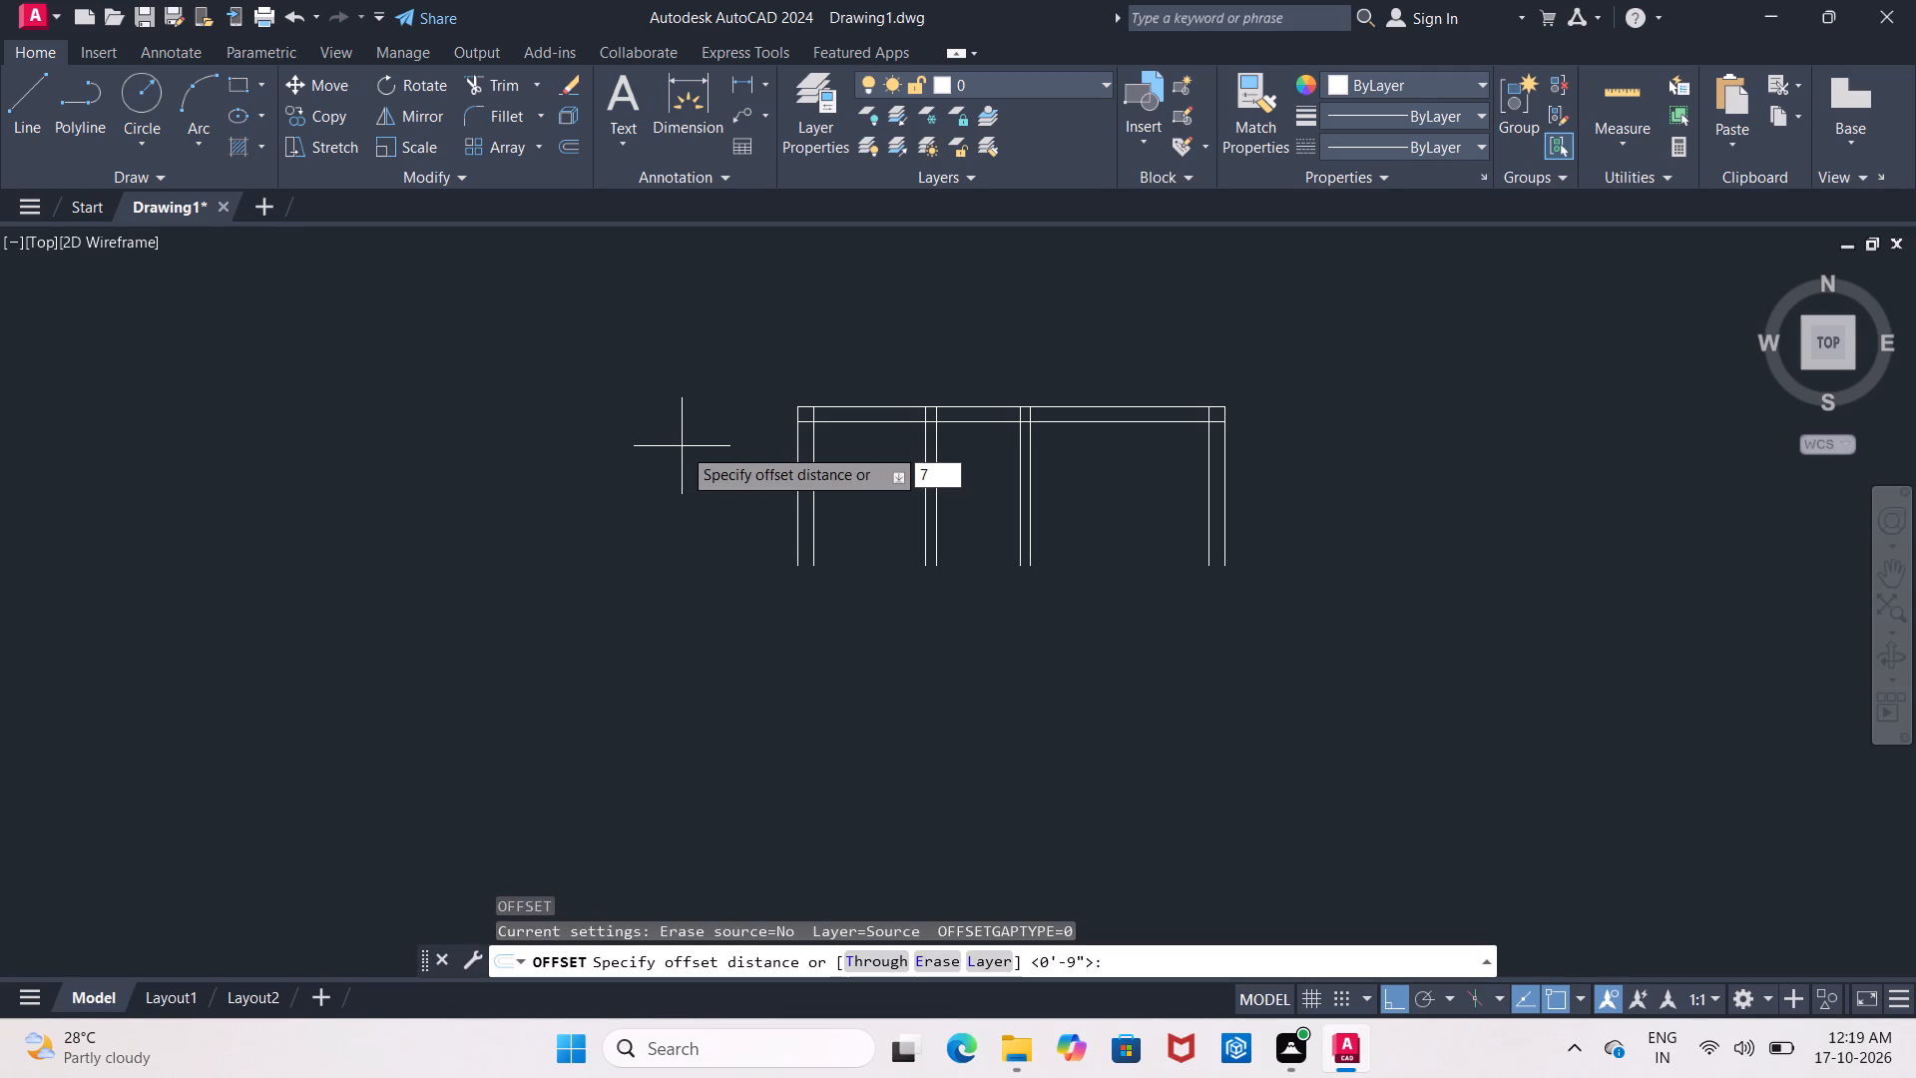
key("Return")
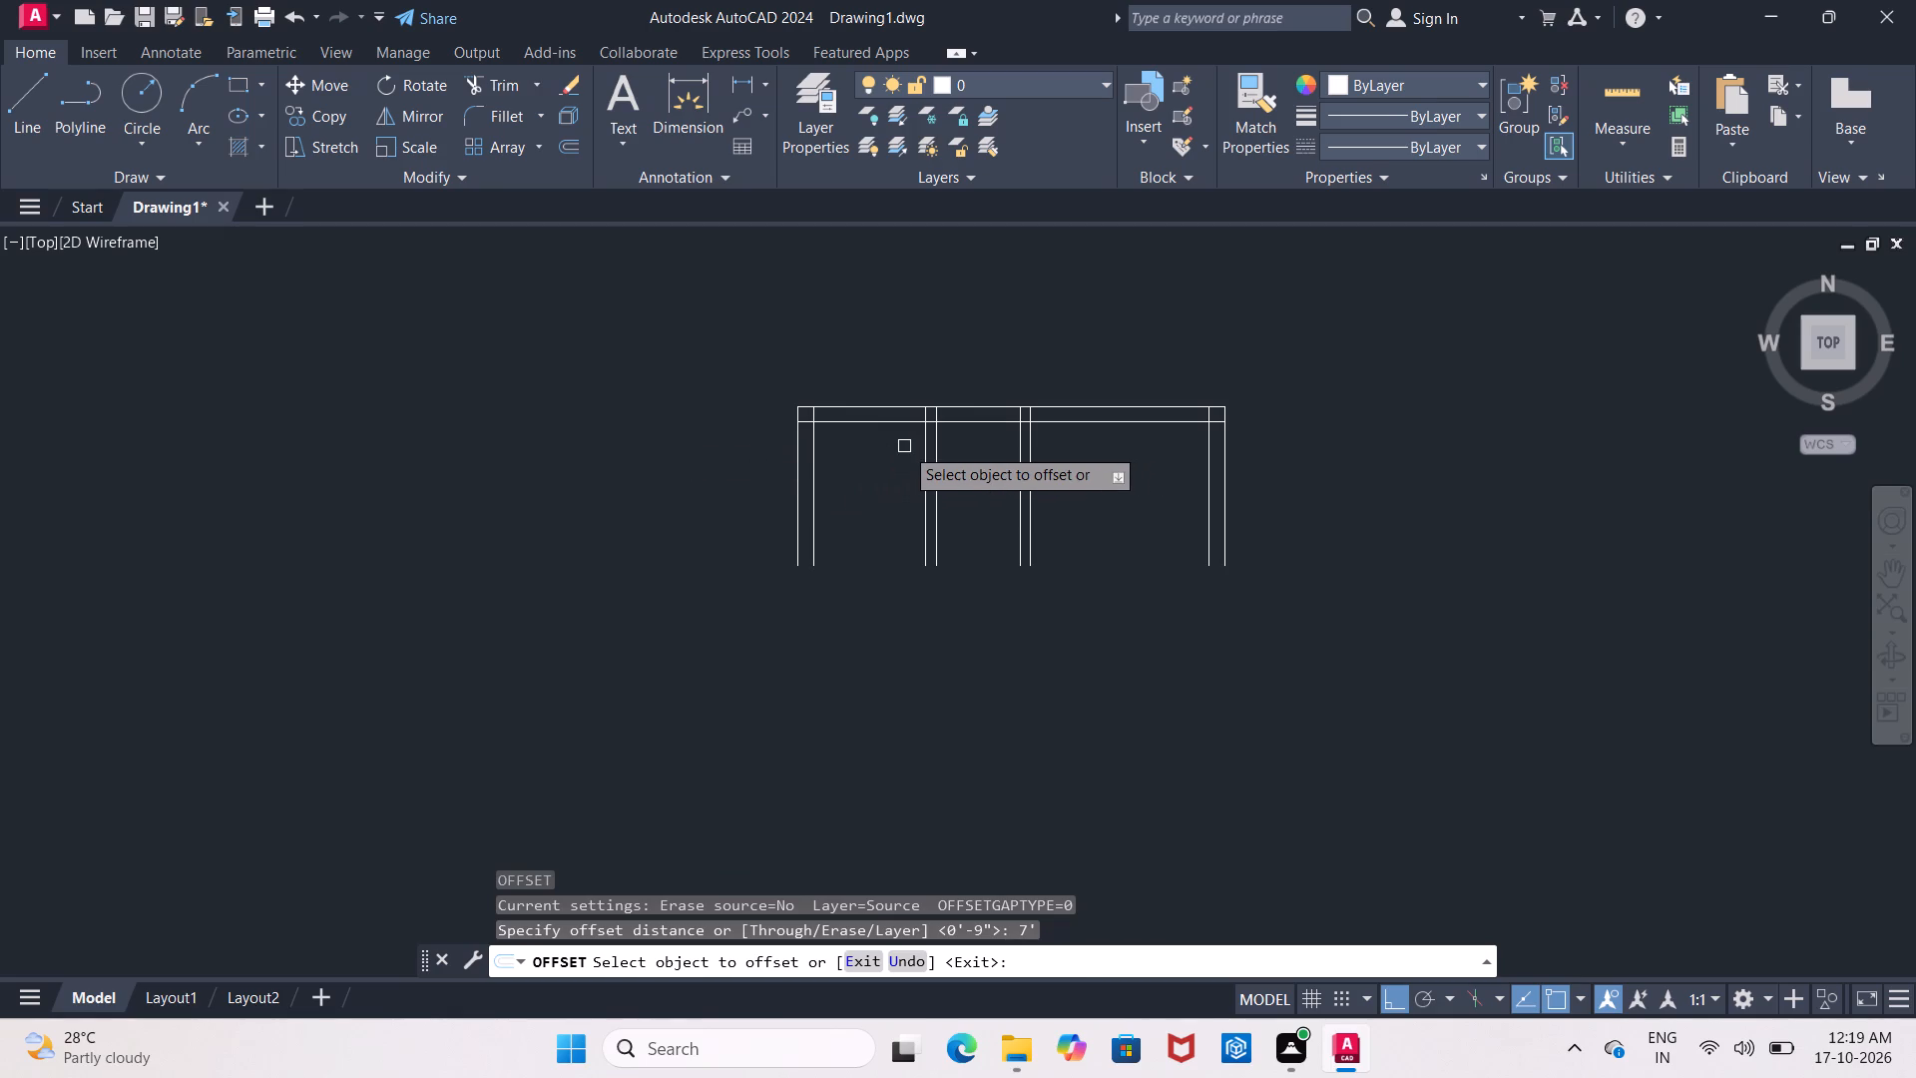
left_click(892, 424)
left_click(895, 657)
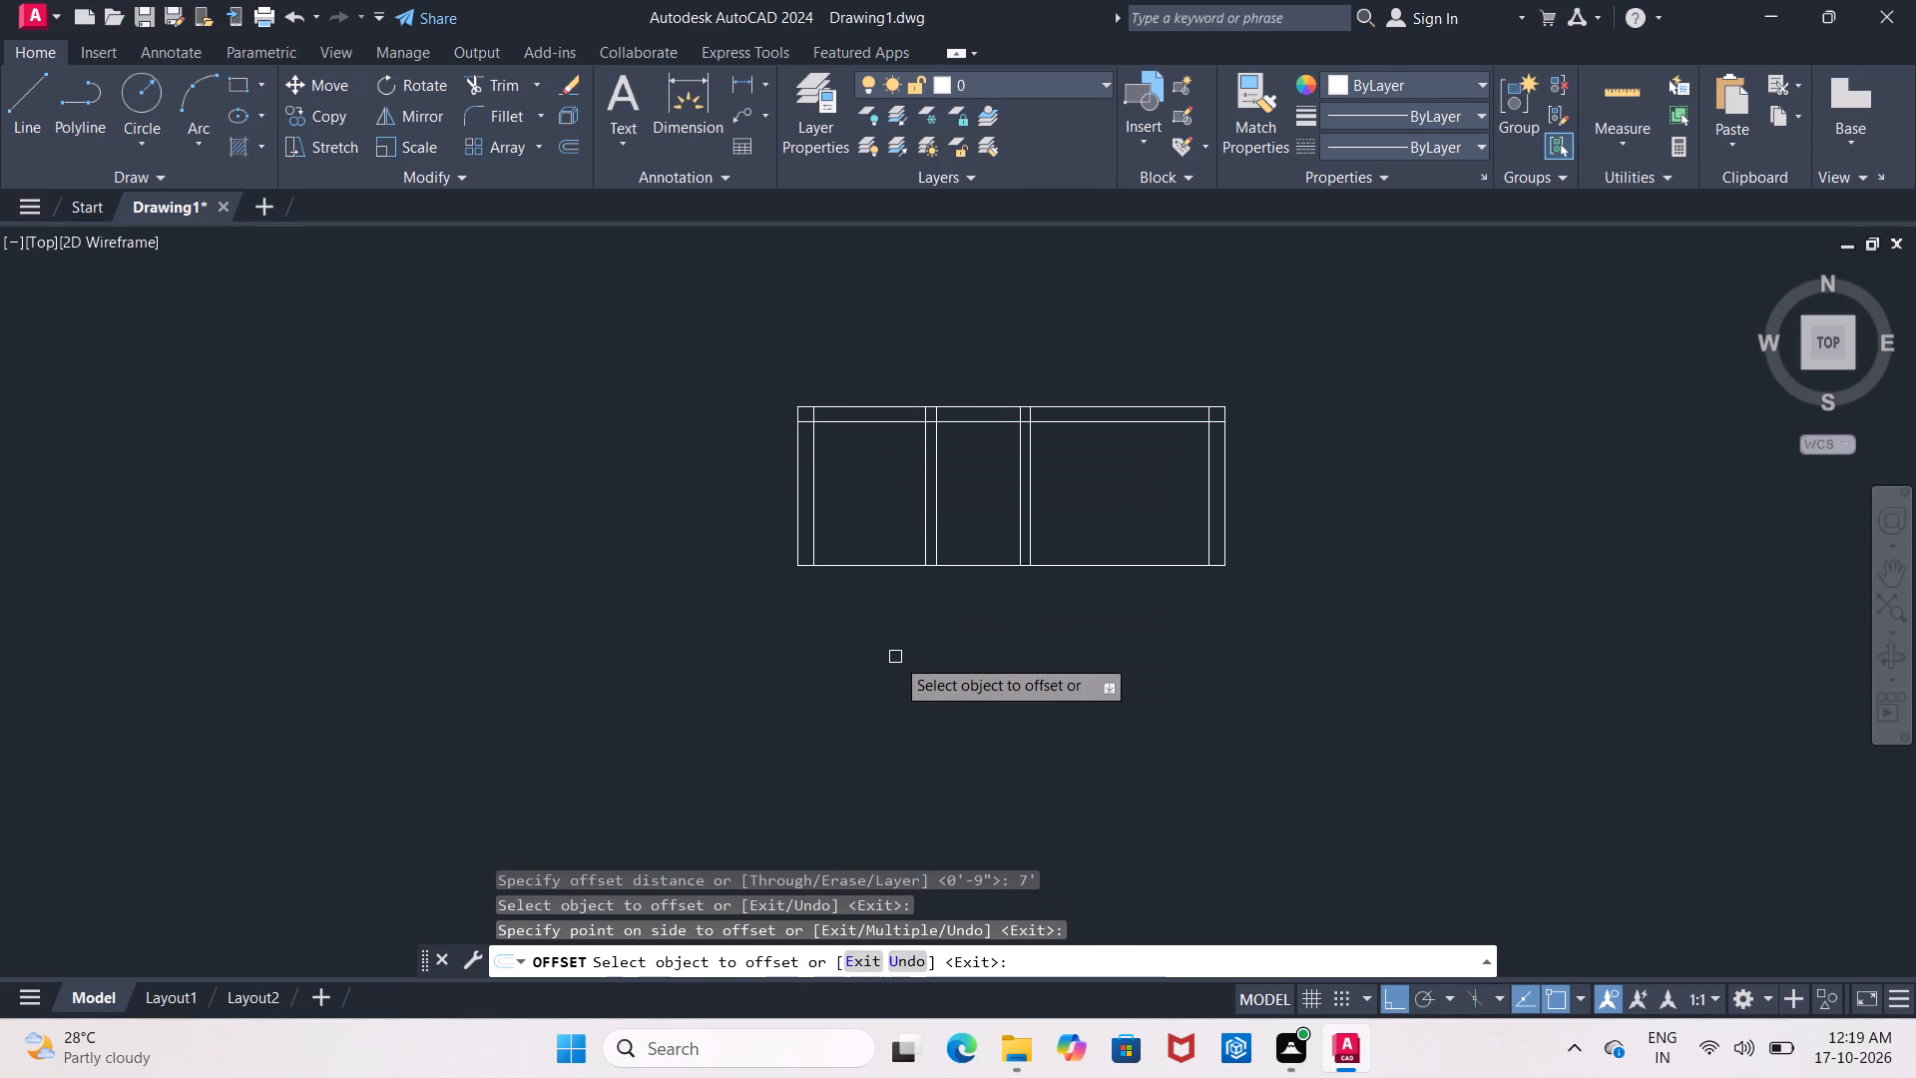
key("Return")
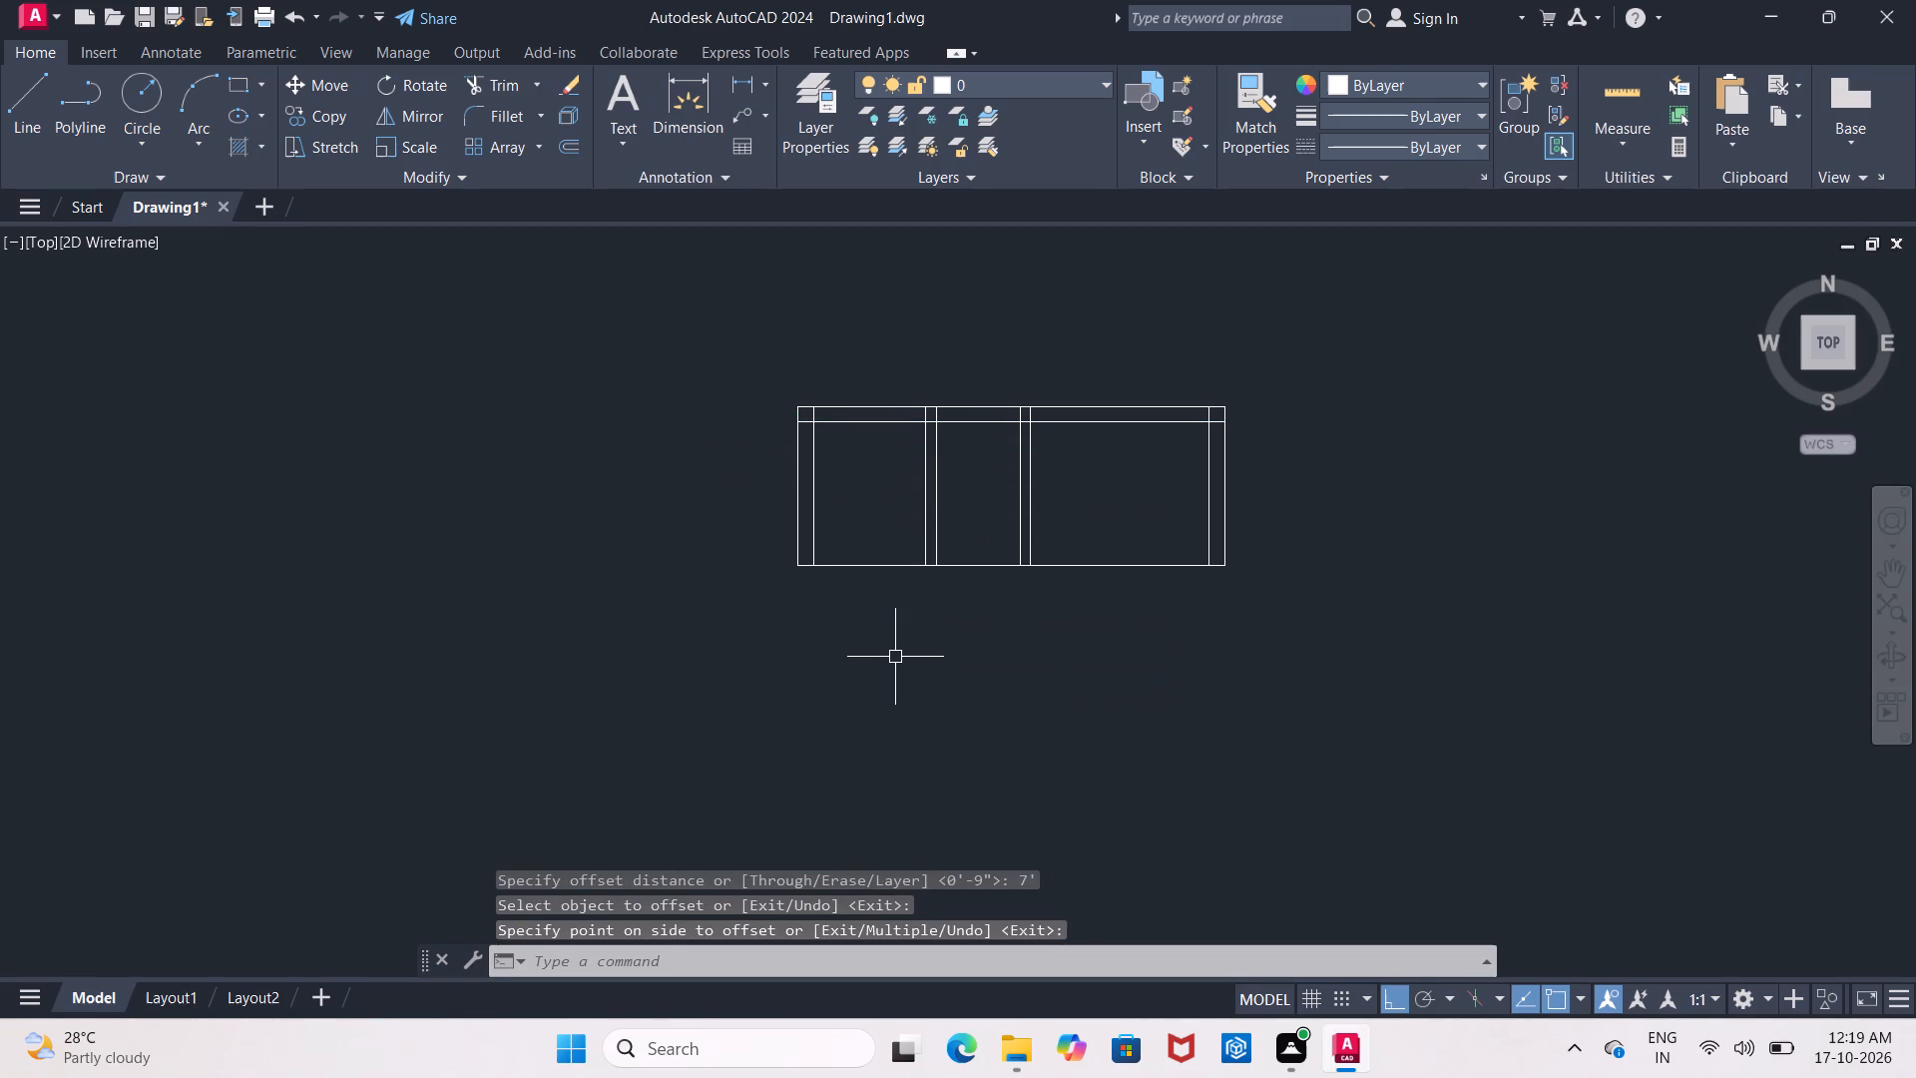
Offset the line below the upper rooms 6" downward to form a horizontal partition.
key("Return")
key("6")
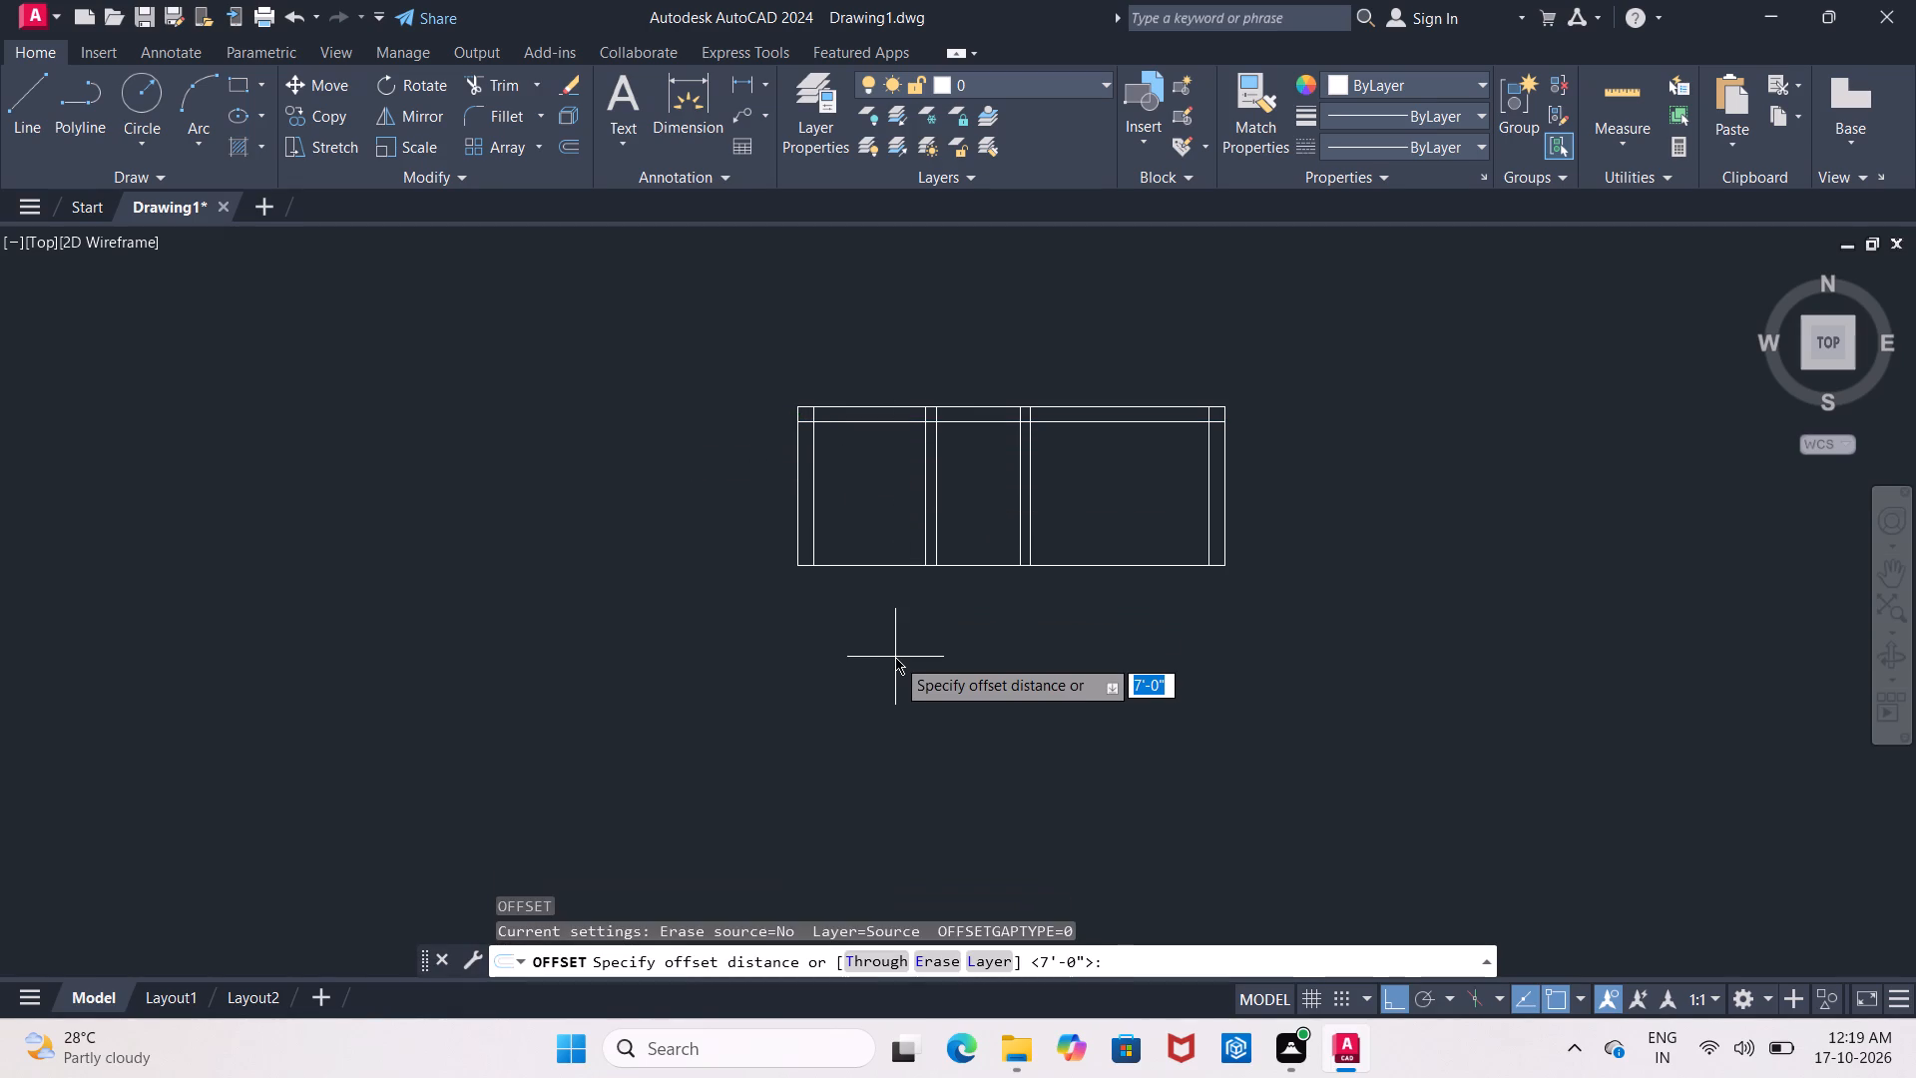
key("shift+quotedbl")
key("shift+Return")
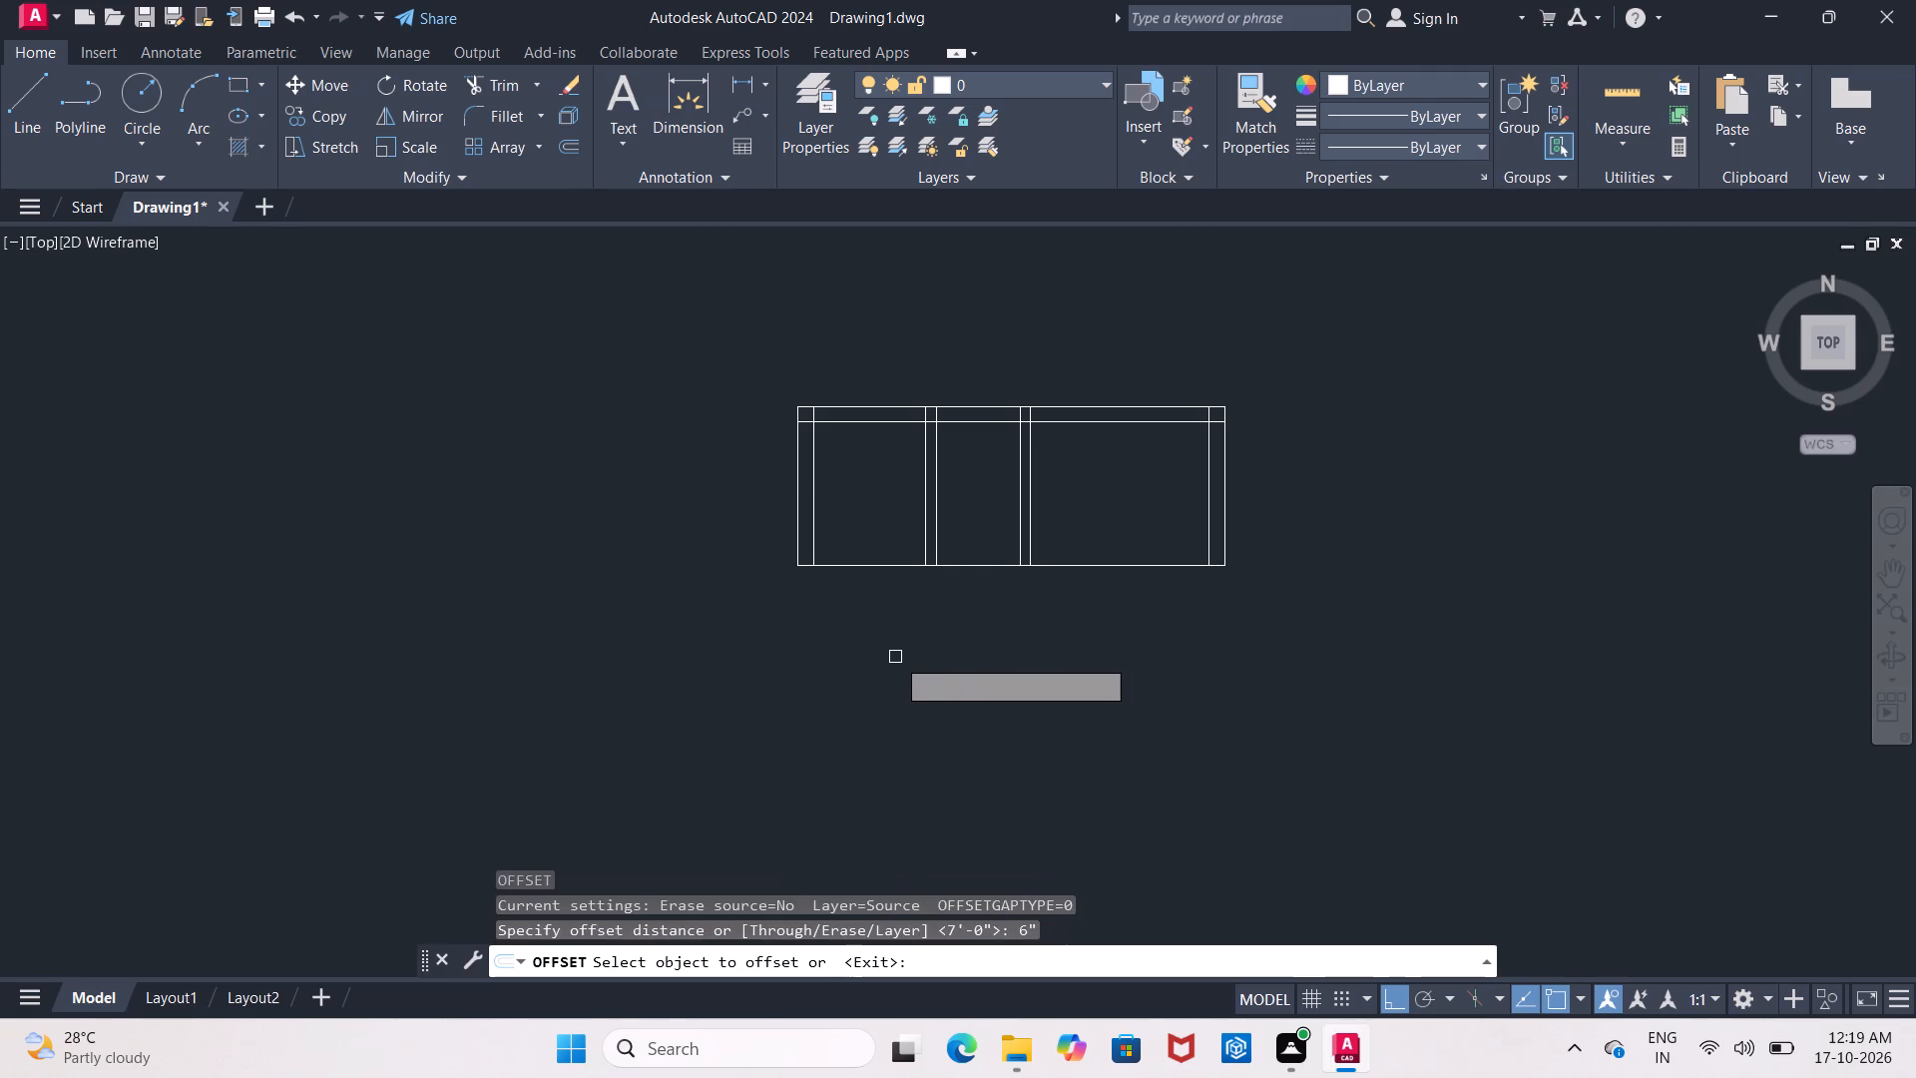
left_click(862, 567)
left_click(864, 583)
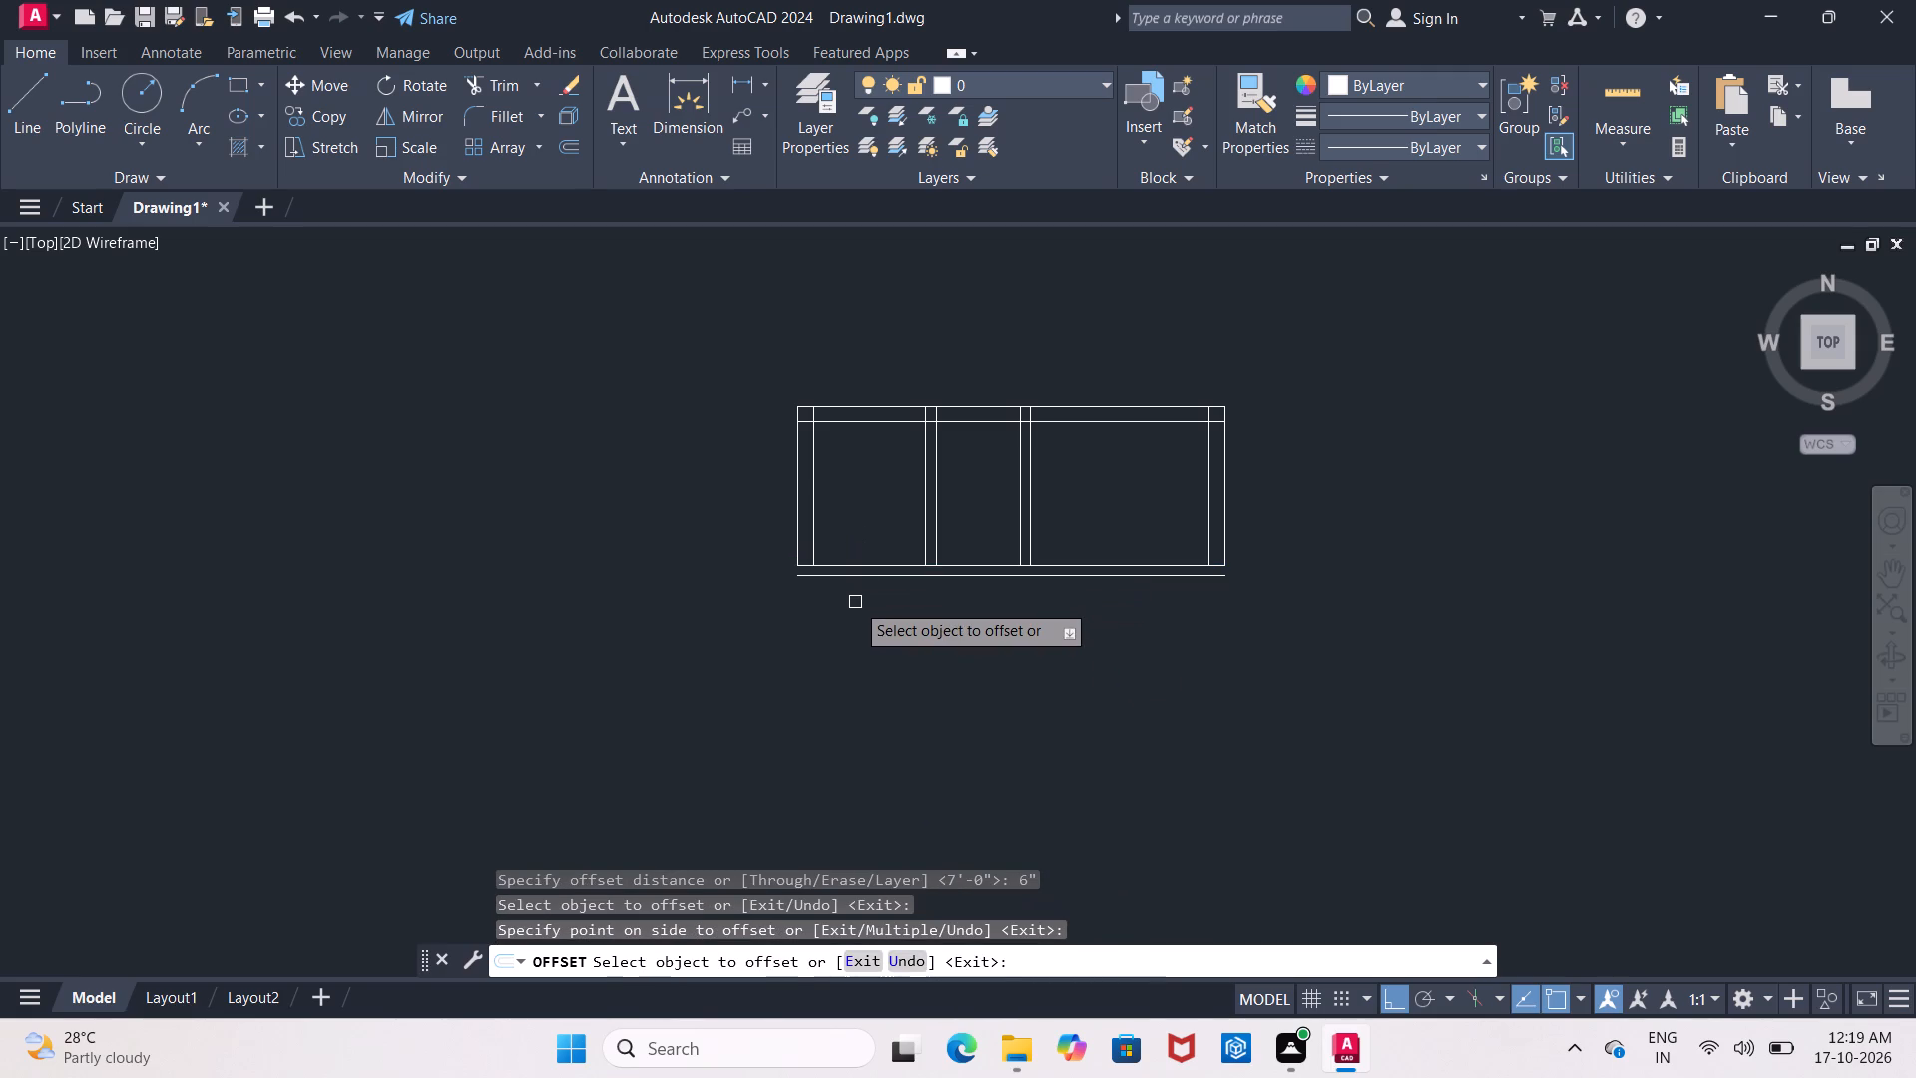
key("Return")
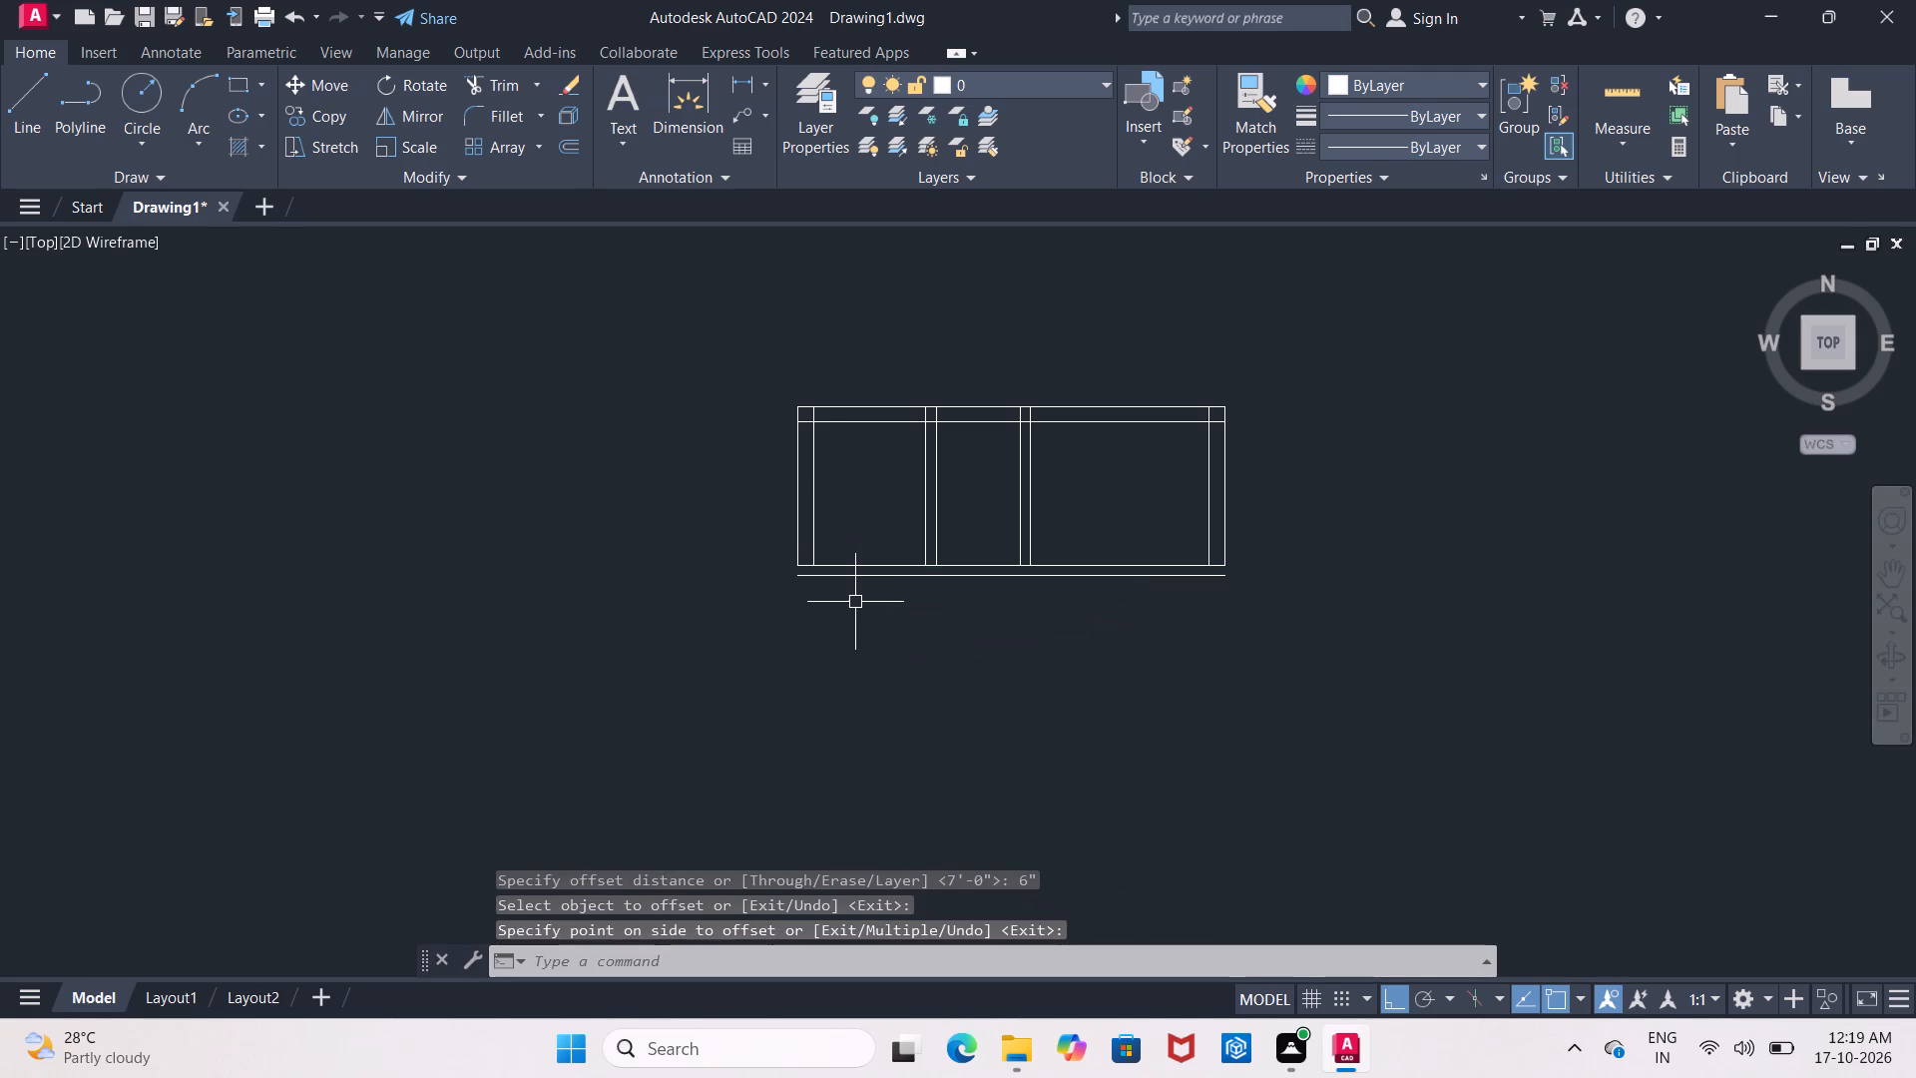
Offset the horizontal partition's lower line 15'9" downward to mark the depth of the middle room.
key("Return")
type("15")
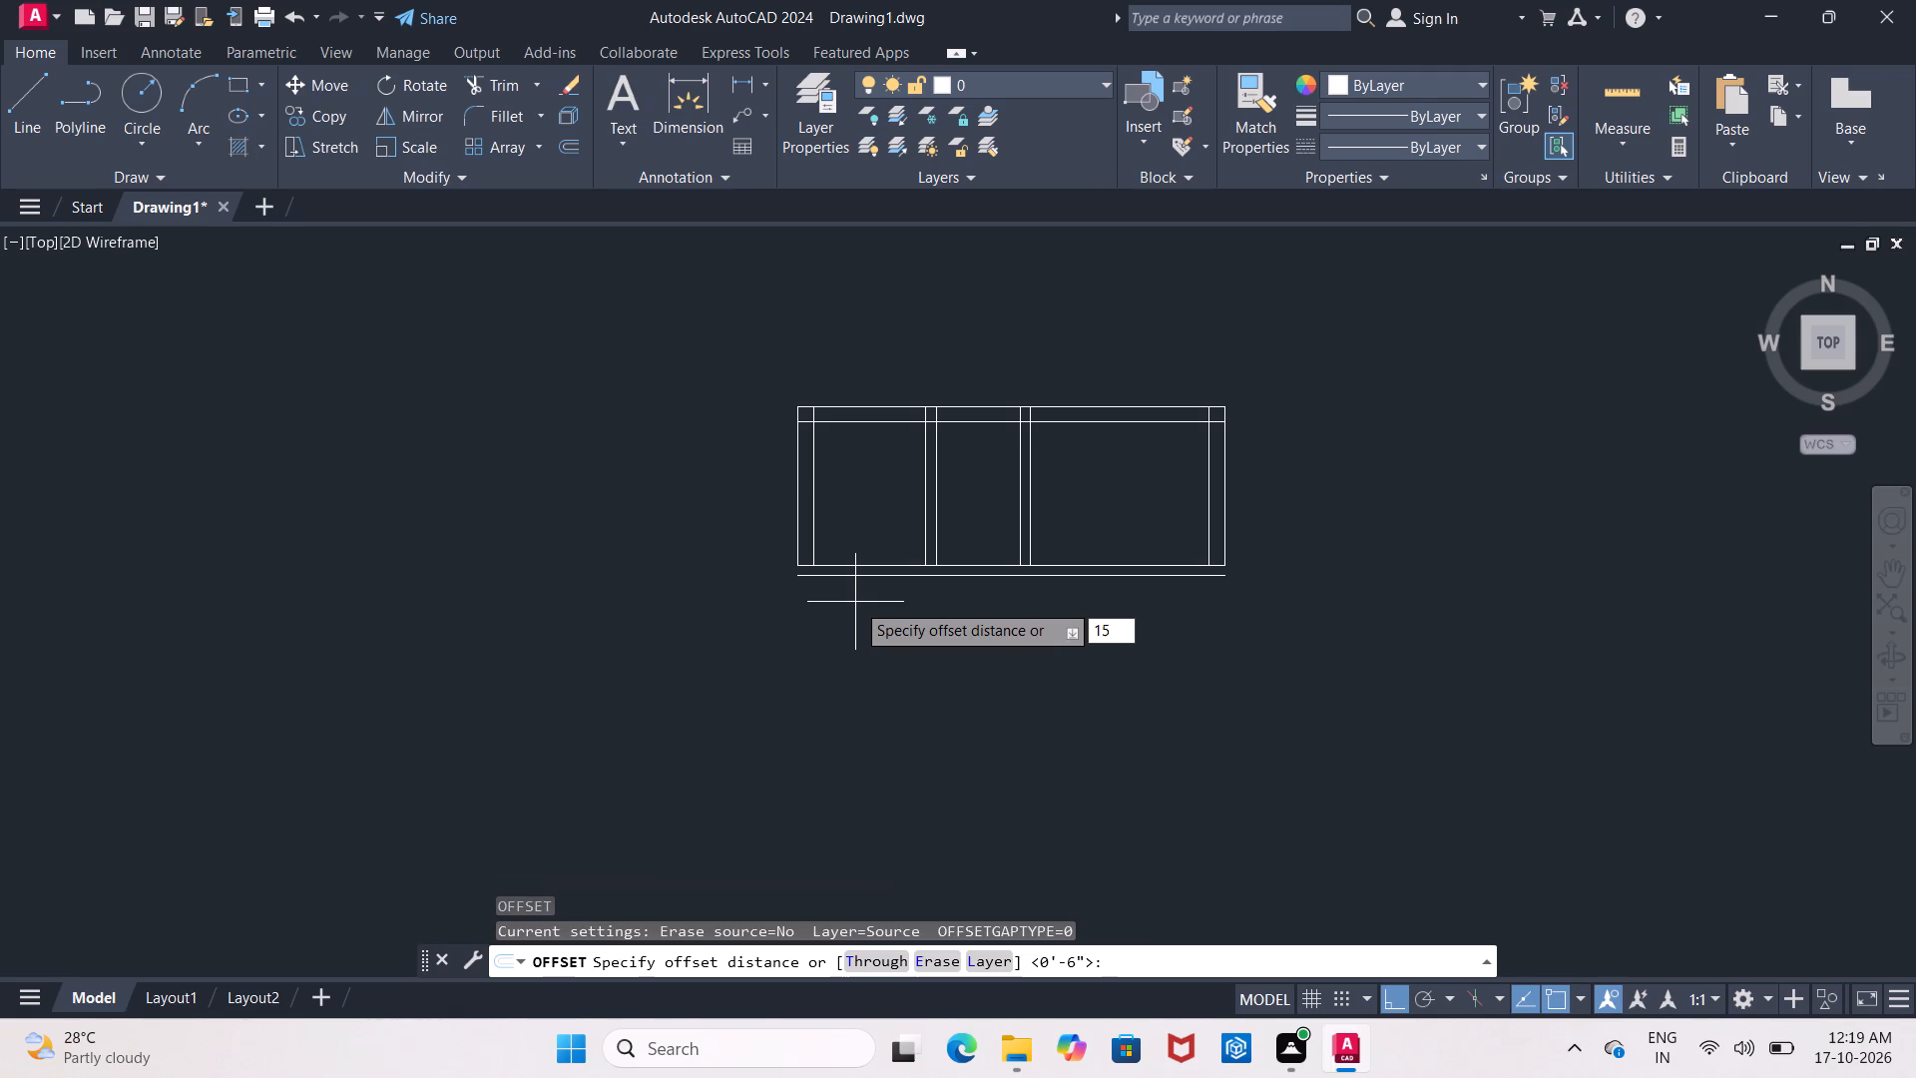
key("apostrophe")
key("9")
key("shift+quotedbl")
key("Return")
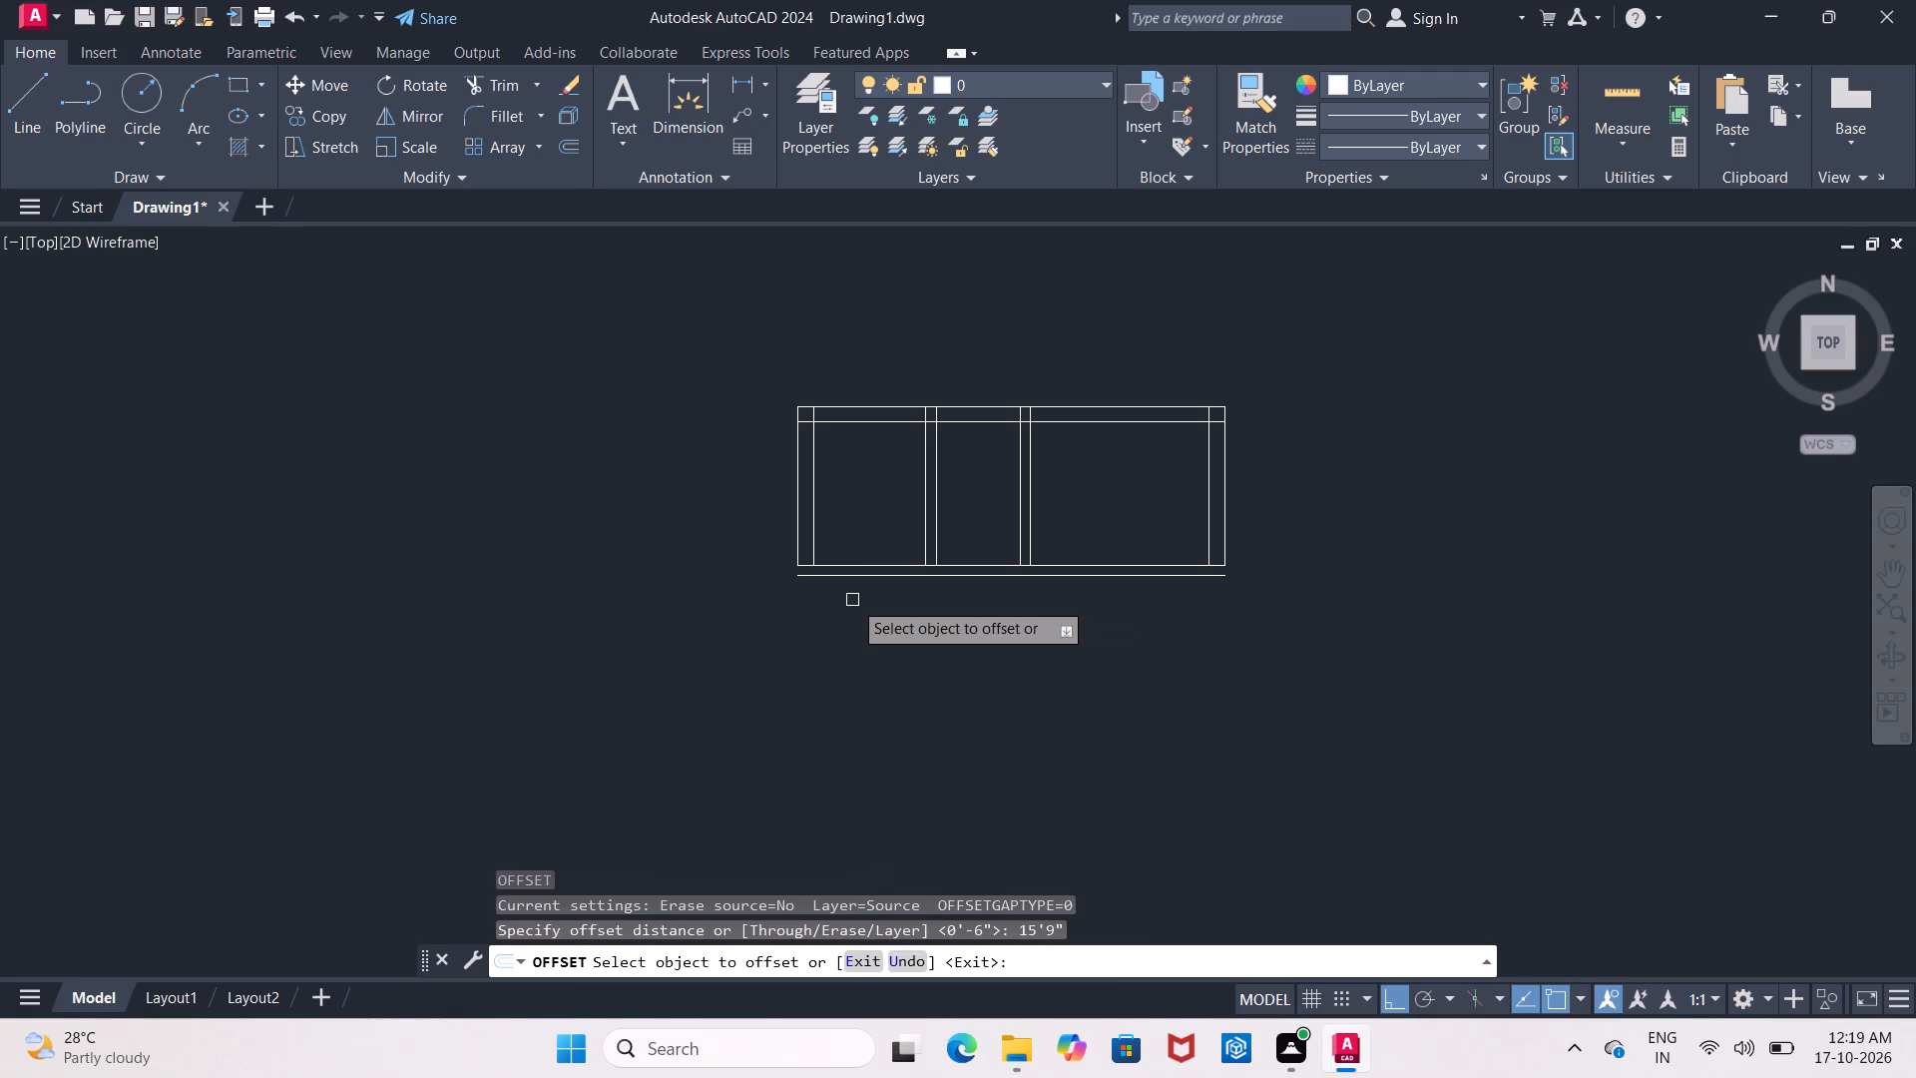
left_click_drag(868, 572, 869, 590)
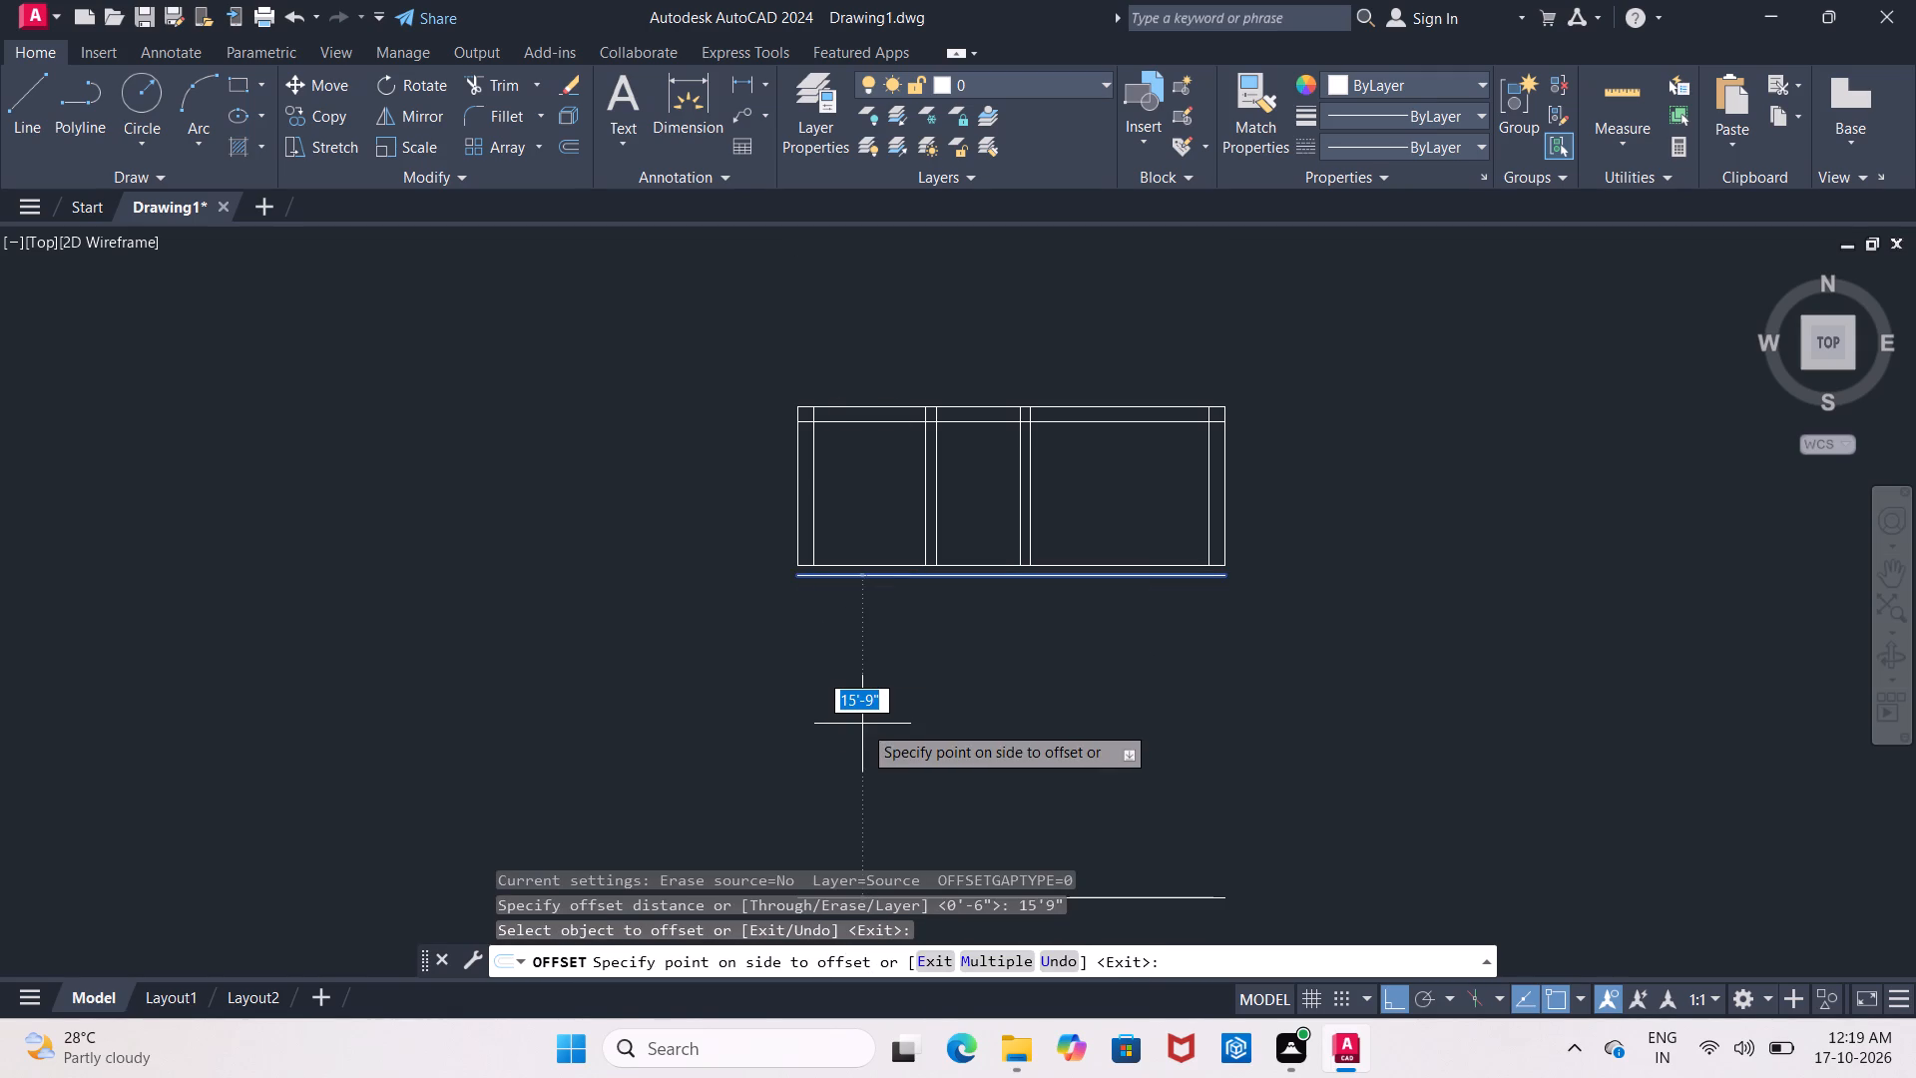
scroll(862, 724, "down", 2)
middle_click_drag(862, 724, 817, 618)
left_click(817, 641)
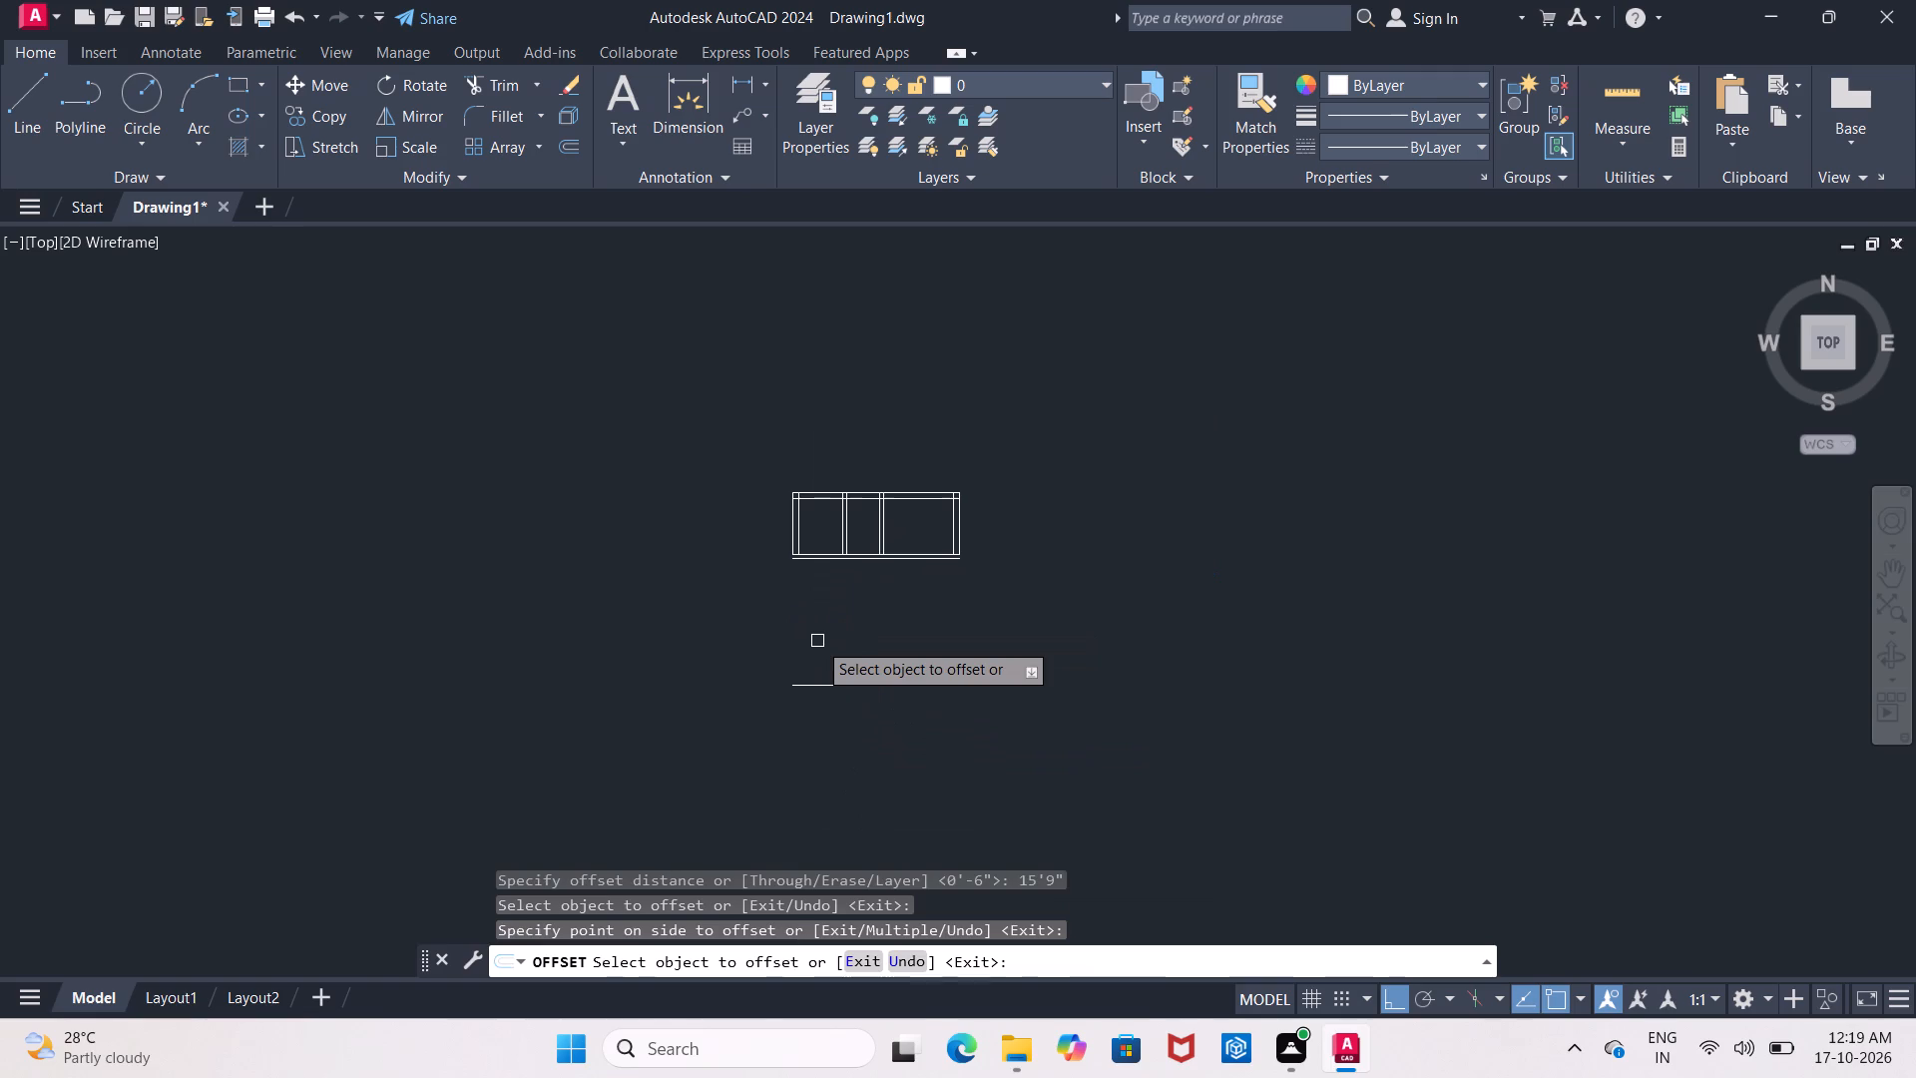
key("Return")
Offset the line at the bottom of the middle room 6" downward to form the second horizontal partition.
key("Return")
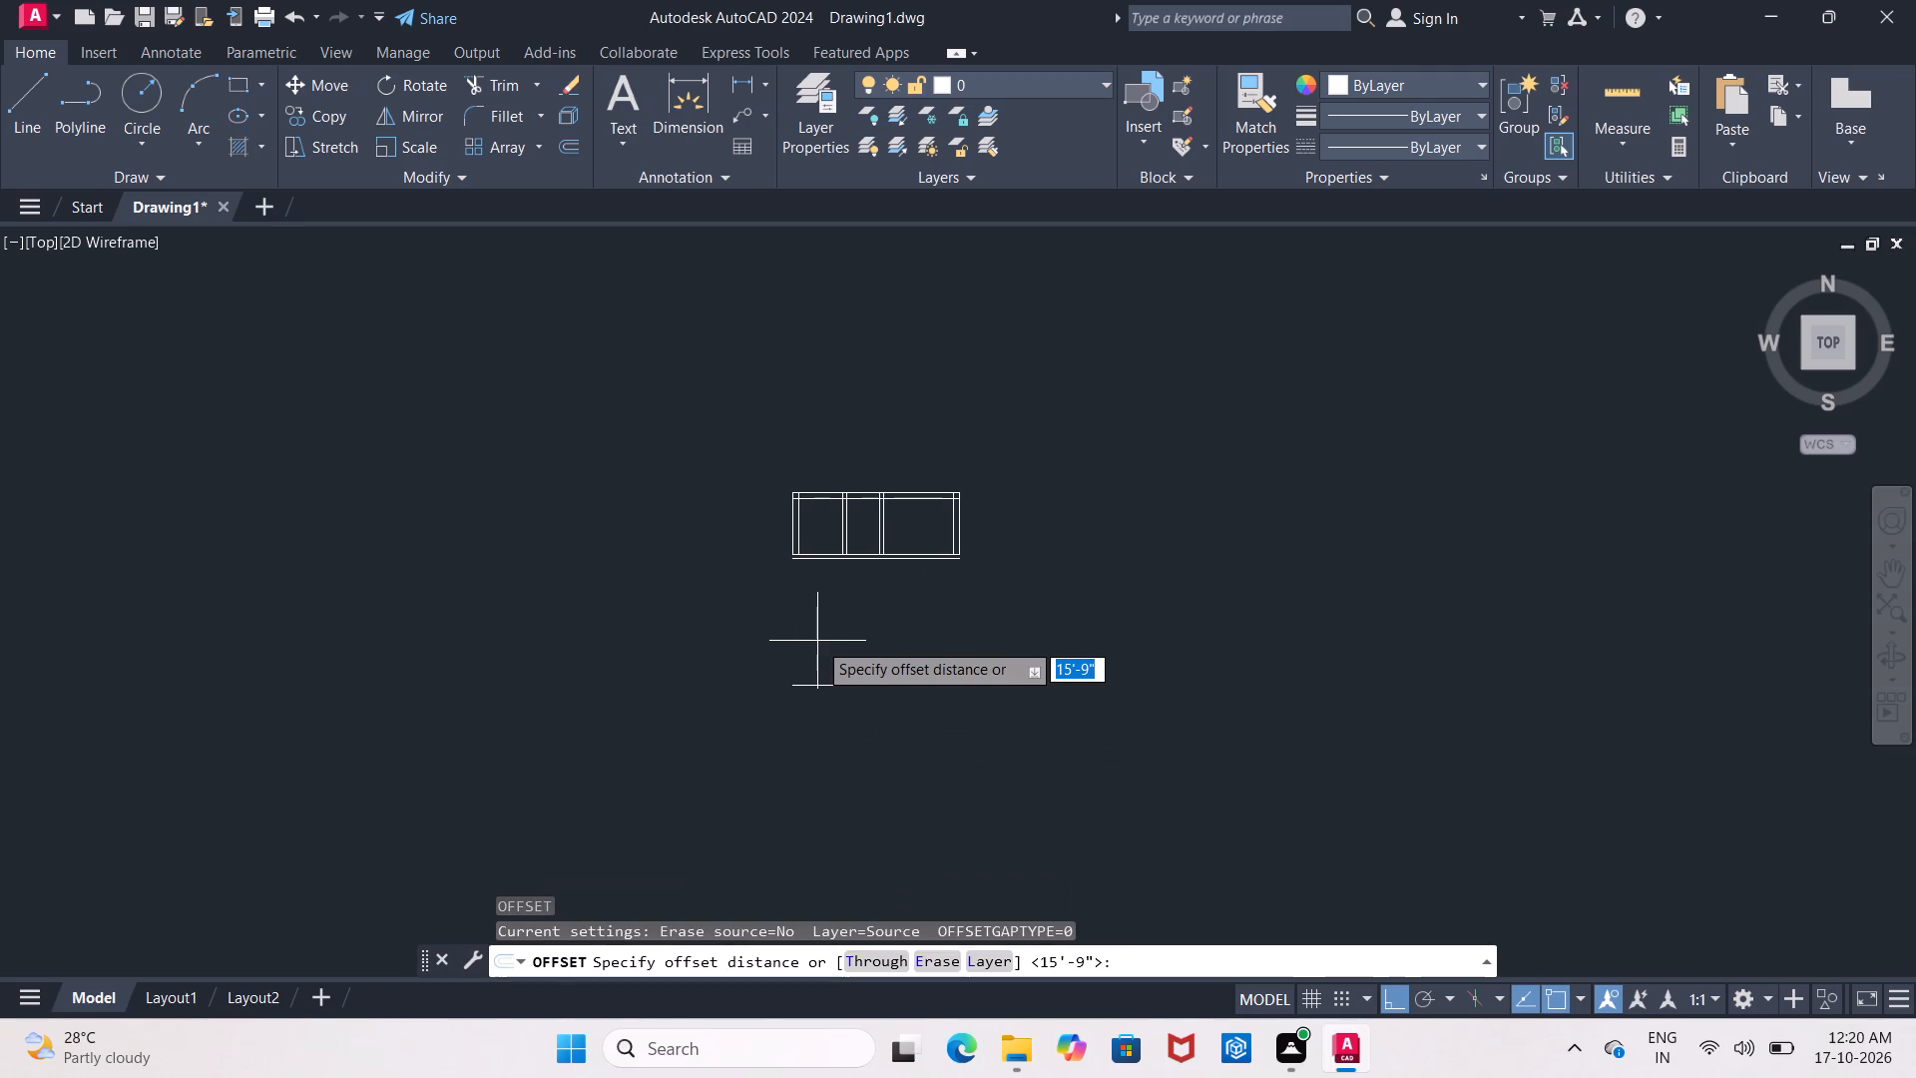
key("6")
key("shift+Right")
key("shift+Right")
key("shift+Right")
key("shift+quotedbl")
key("Return")
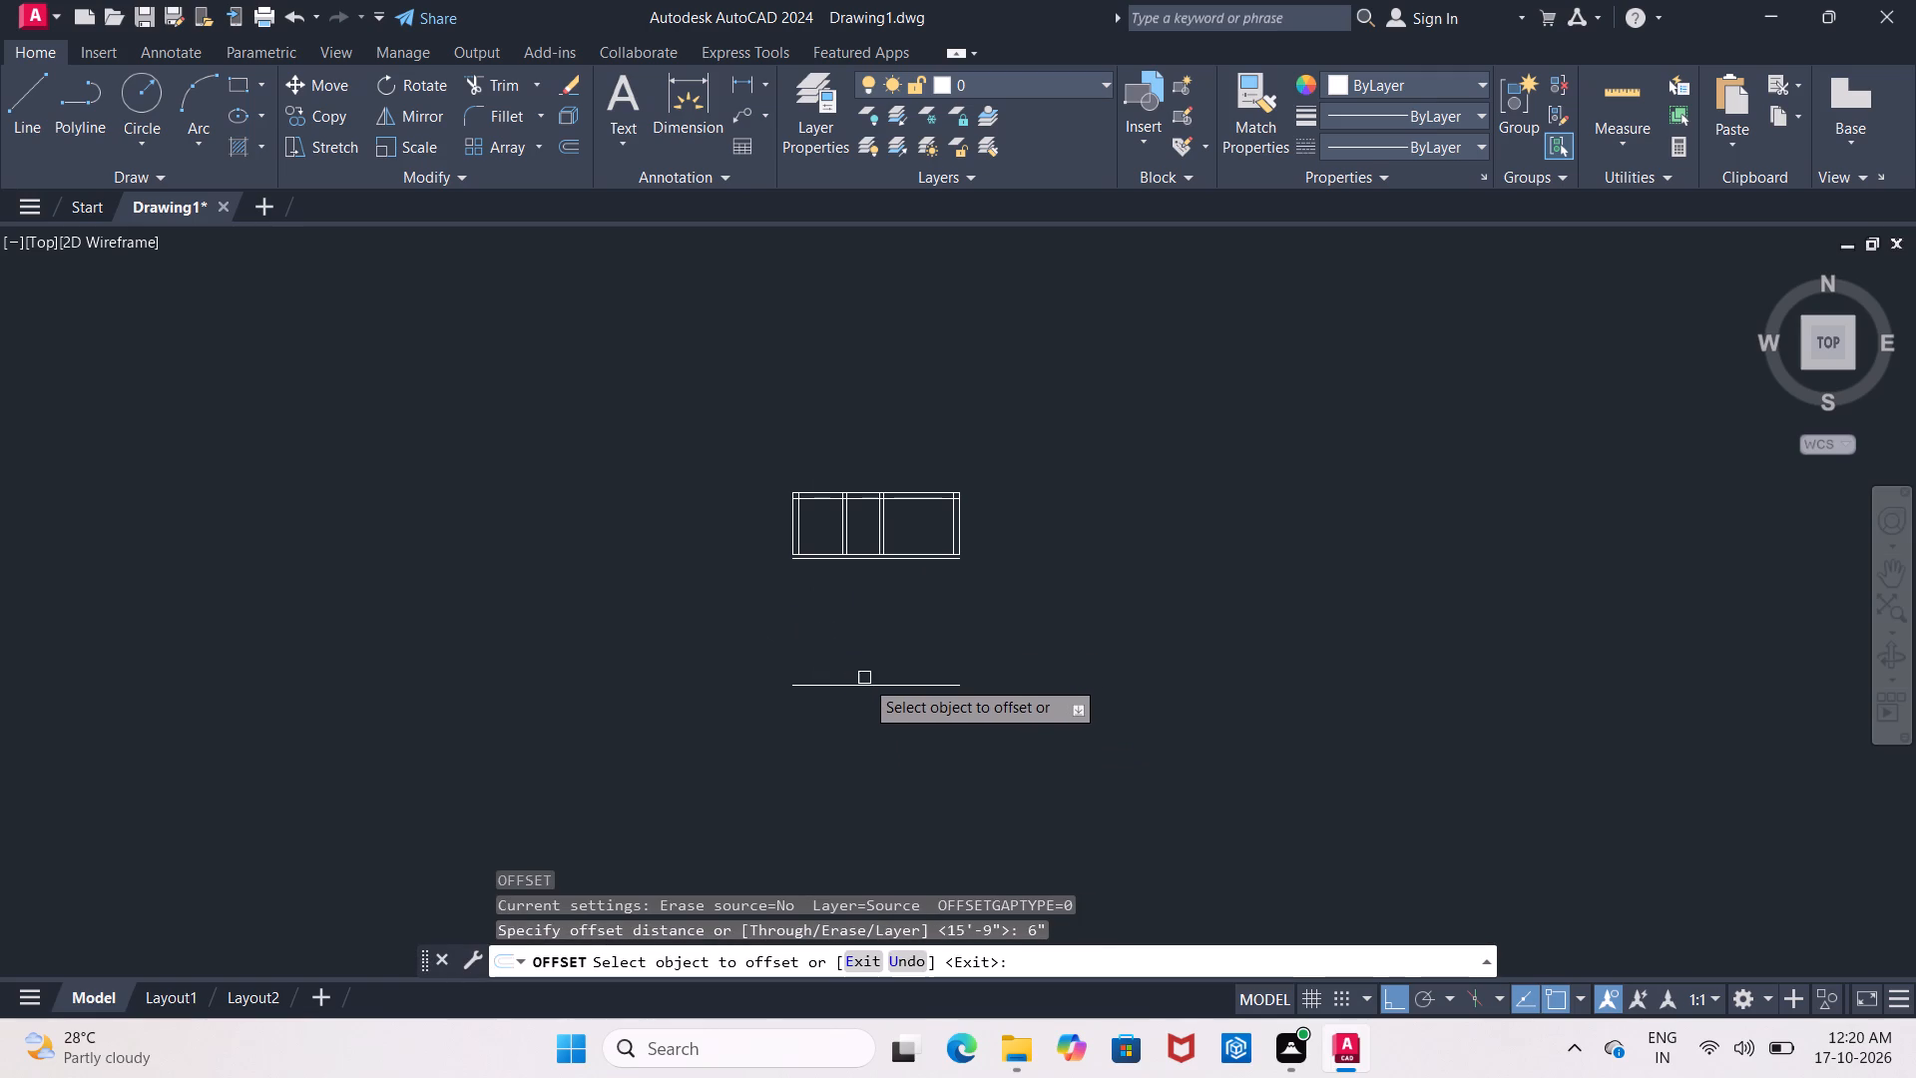
left_click(887, 691)
left_click(877, 722)
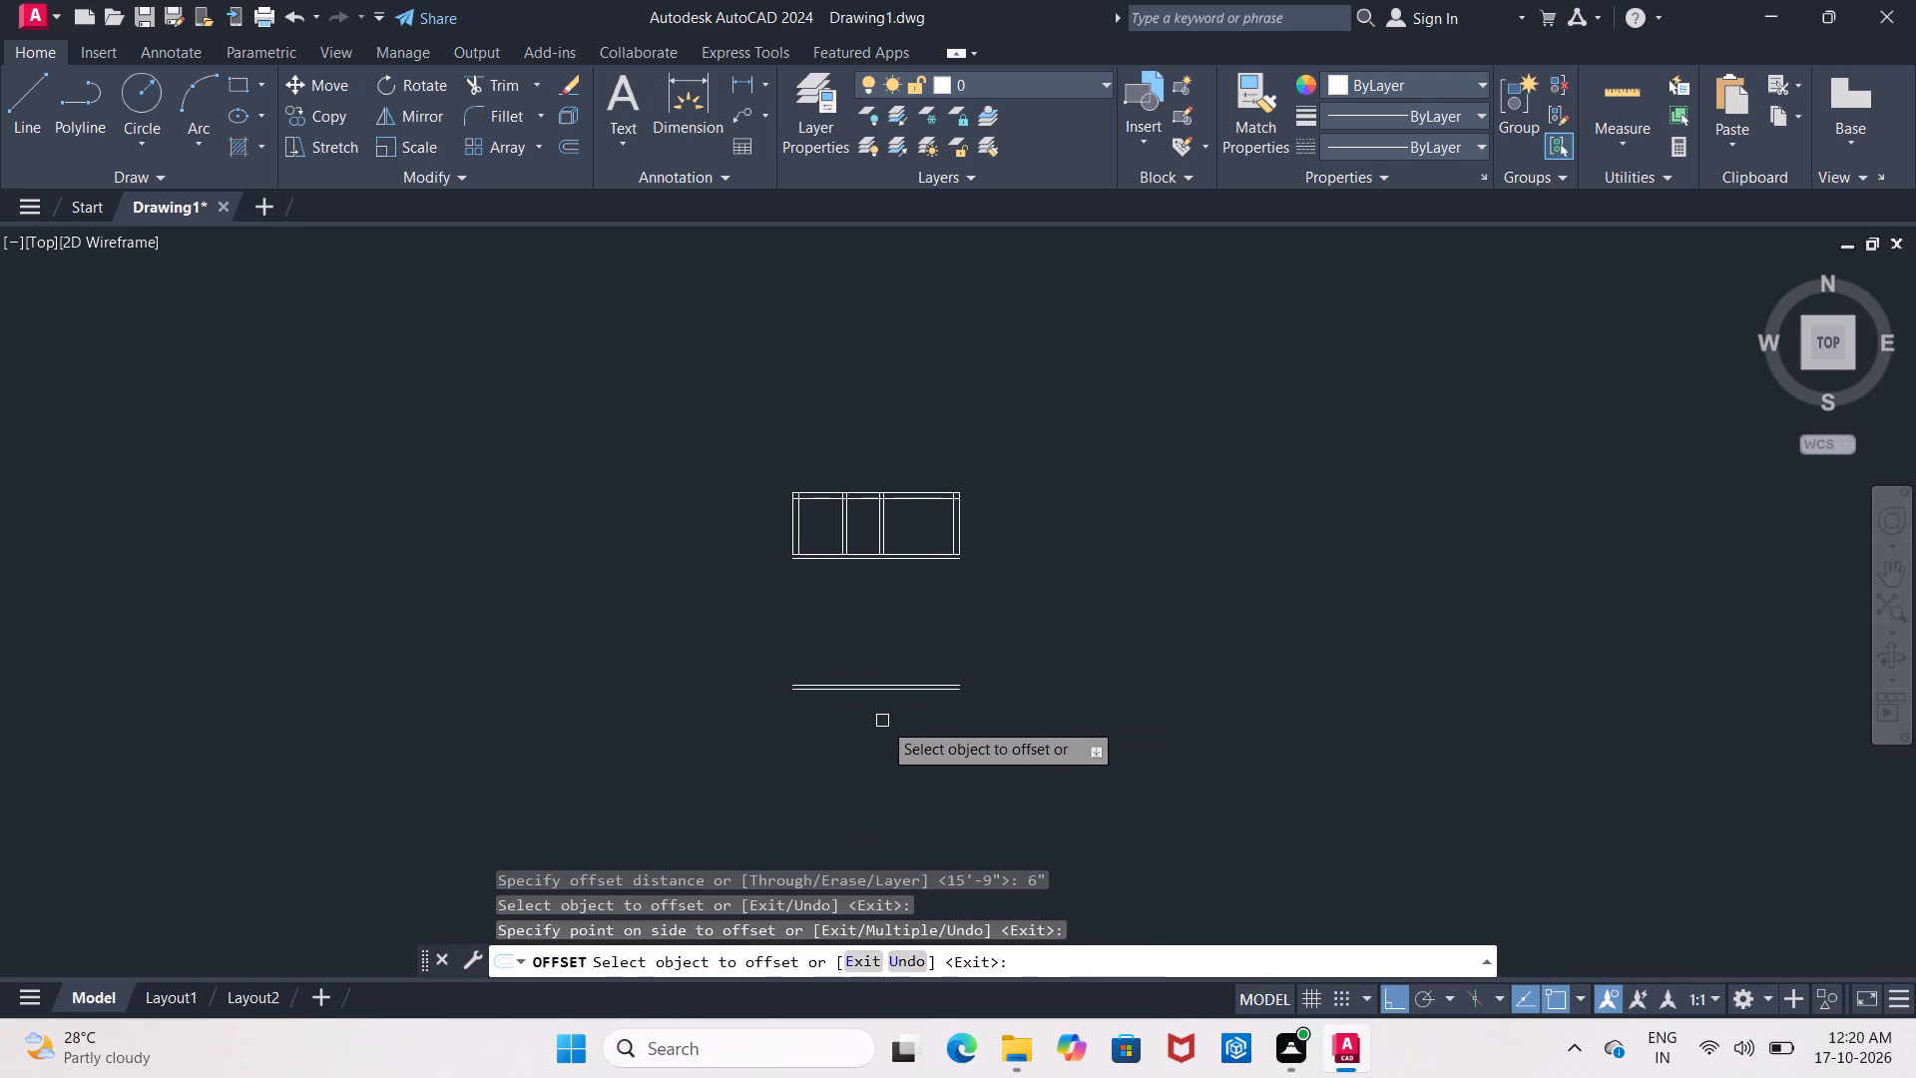
key("Return")
Offset the second horizontal partition's lower line 5' downward to mark the bottom wall's inner line.
key("Return")
key("5")
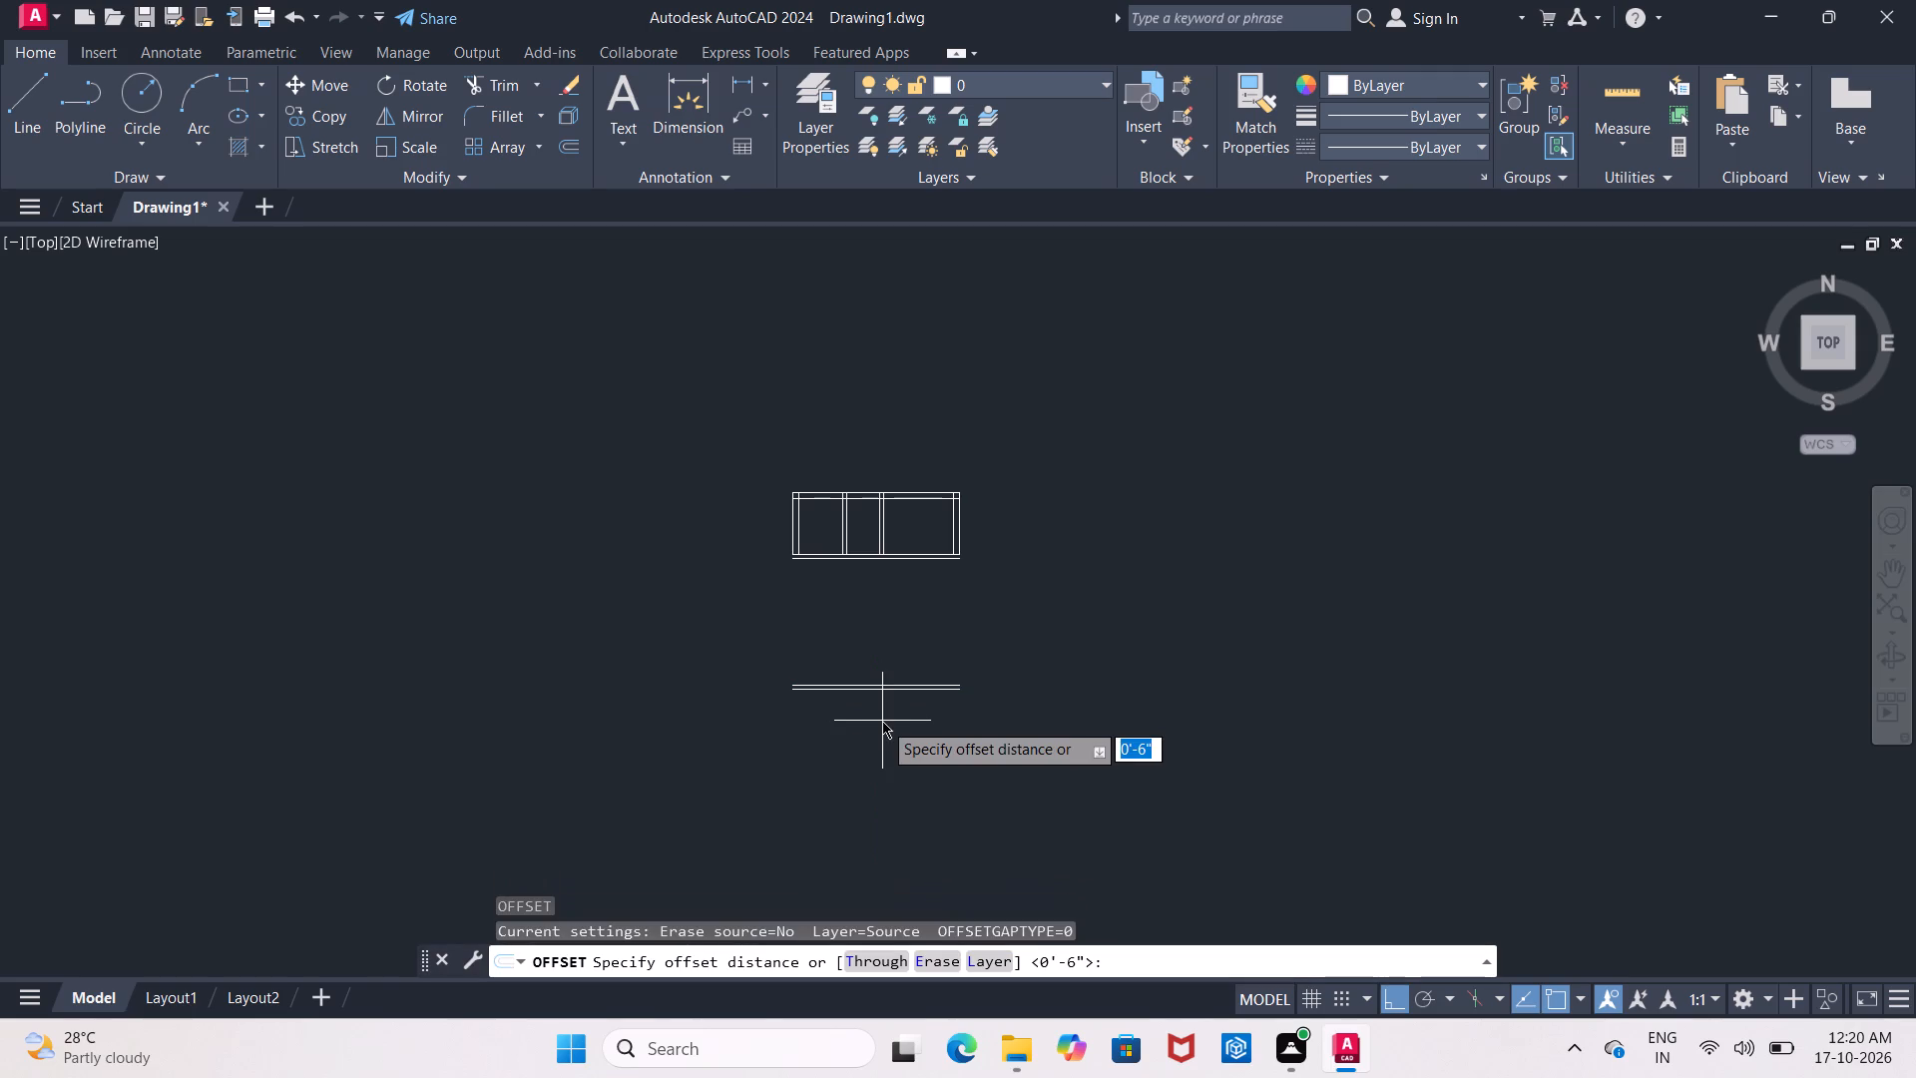
key("apostrophe")
key("Return")
scroll(884, 719, "up", 2)
left_click(807, 649)
left_click(790, 757)
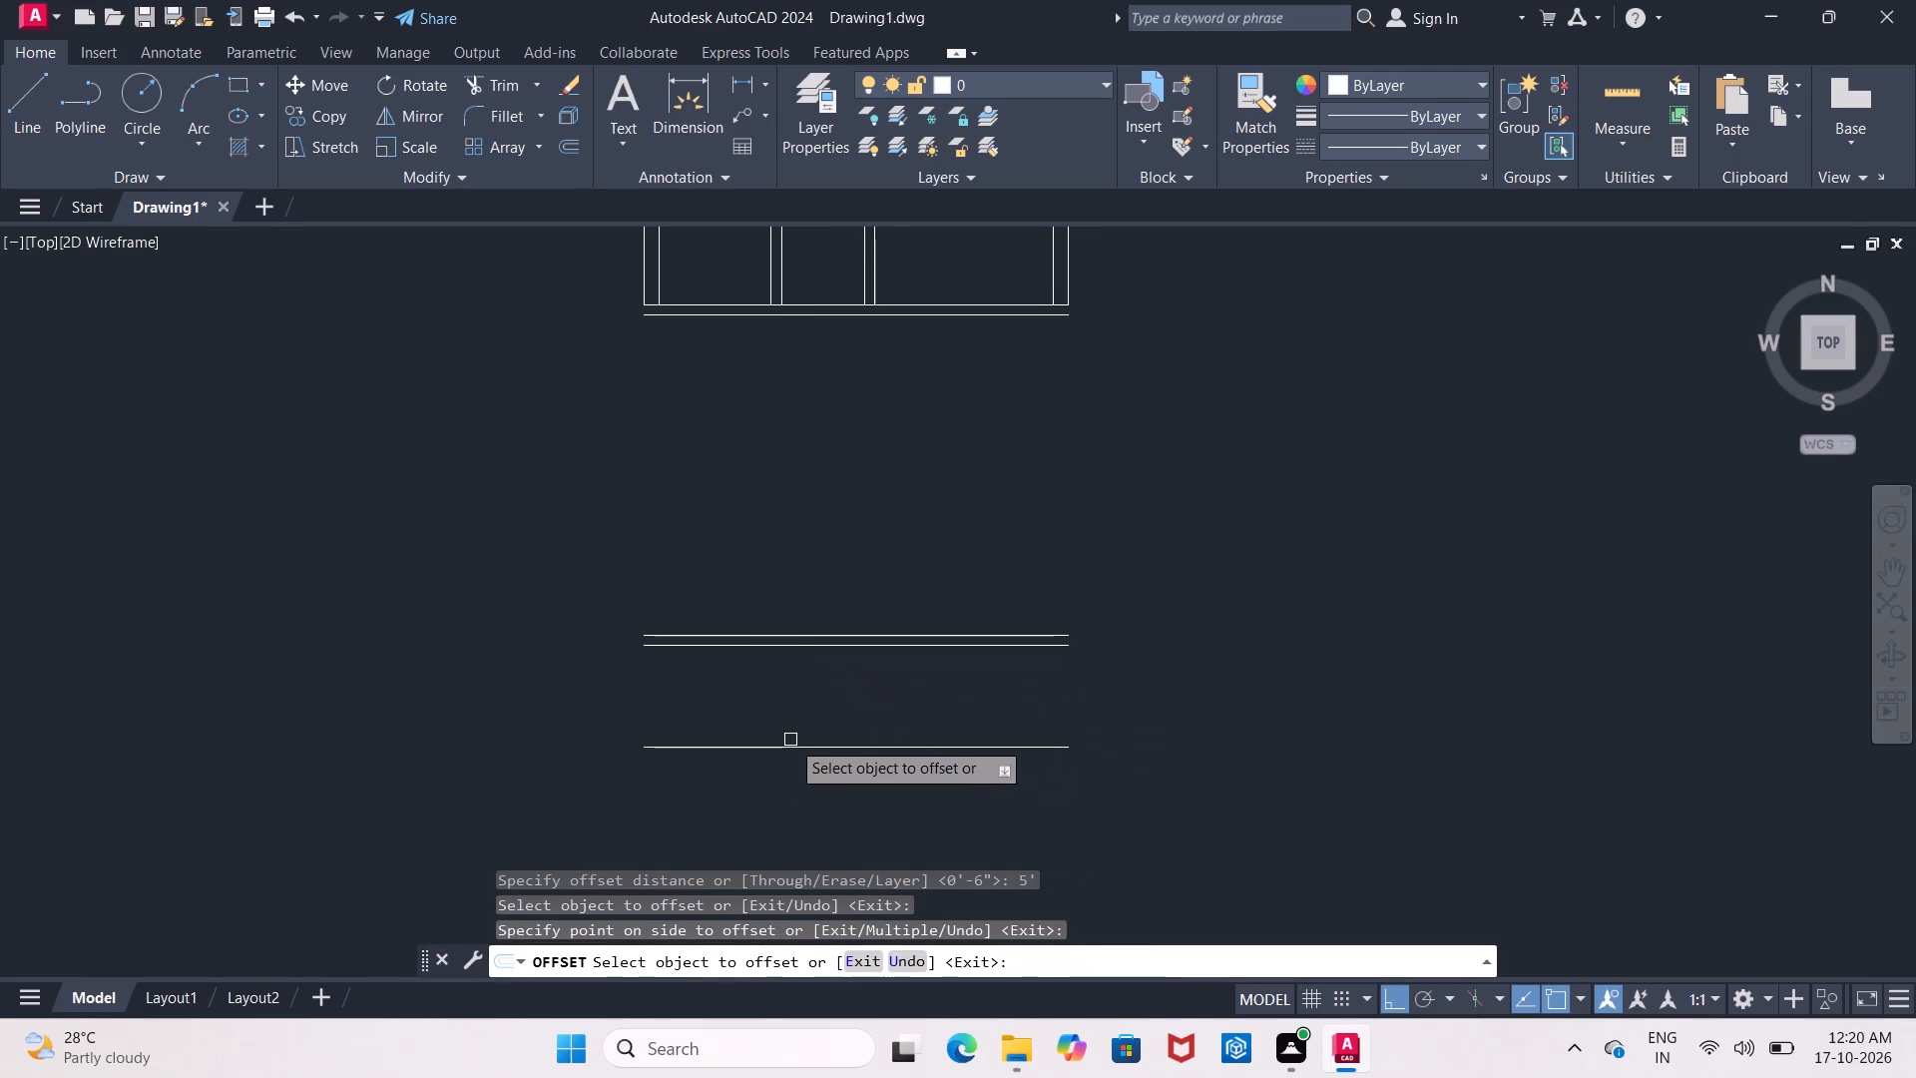
key("Return")
Offset the bottom wall's inner line 9" downward to form the outer wall line.
key("Return")
key("9")
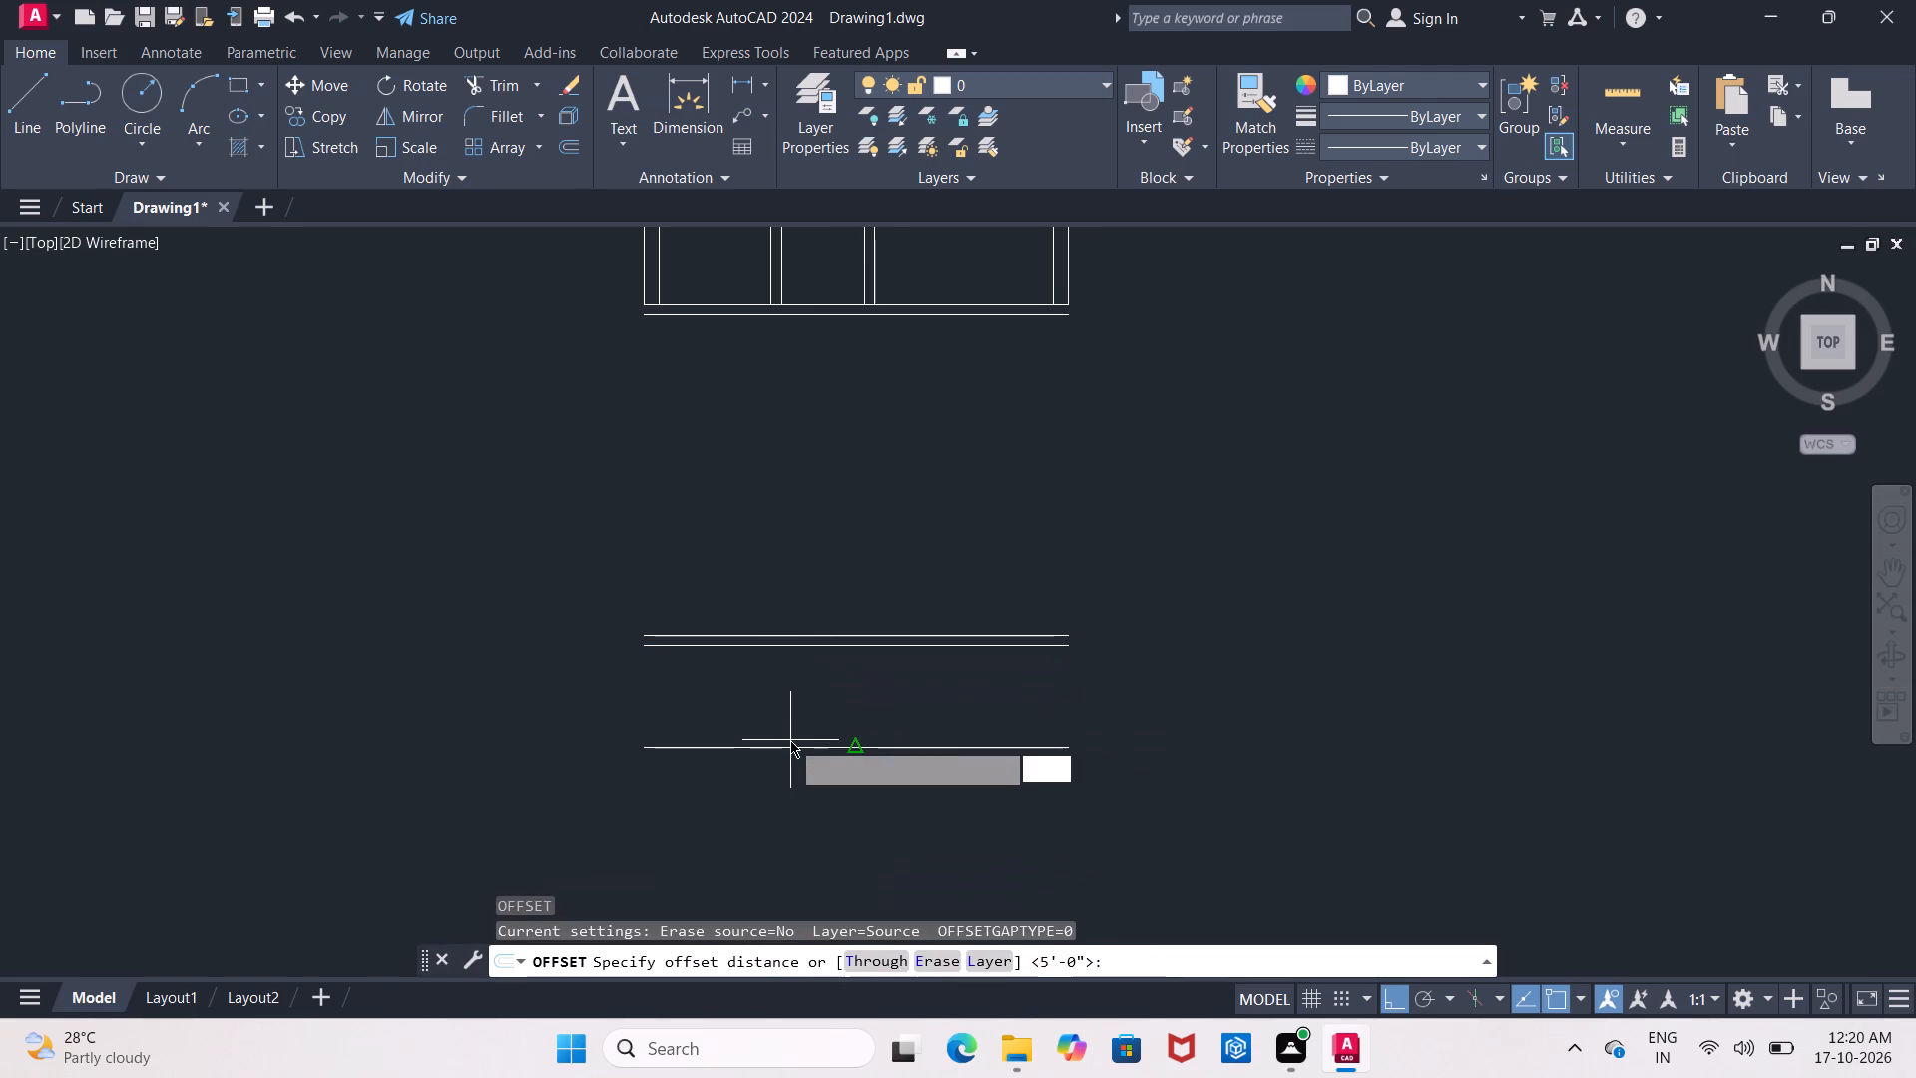
key("shift+quotedbl")
key("Return")
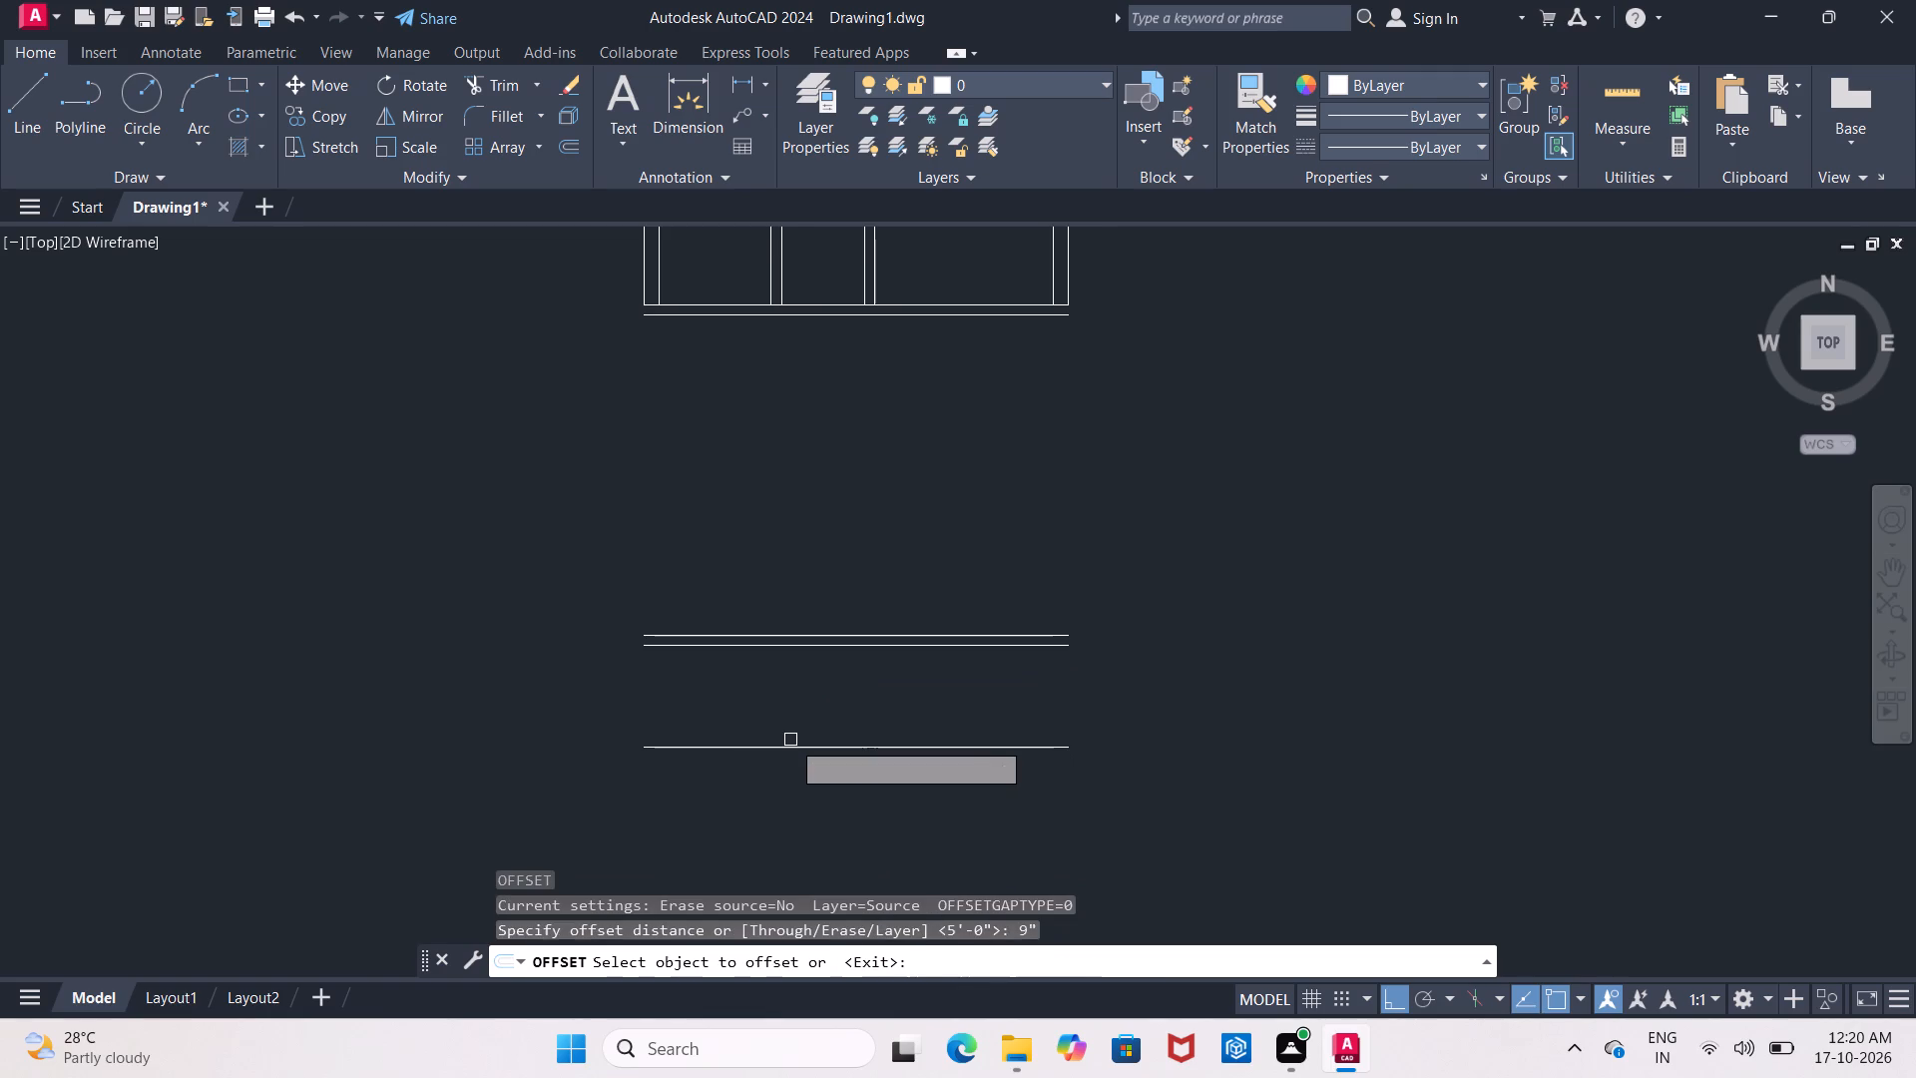
left_click(823, 749)
left_click(807, 838)
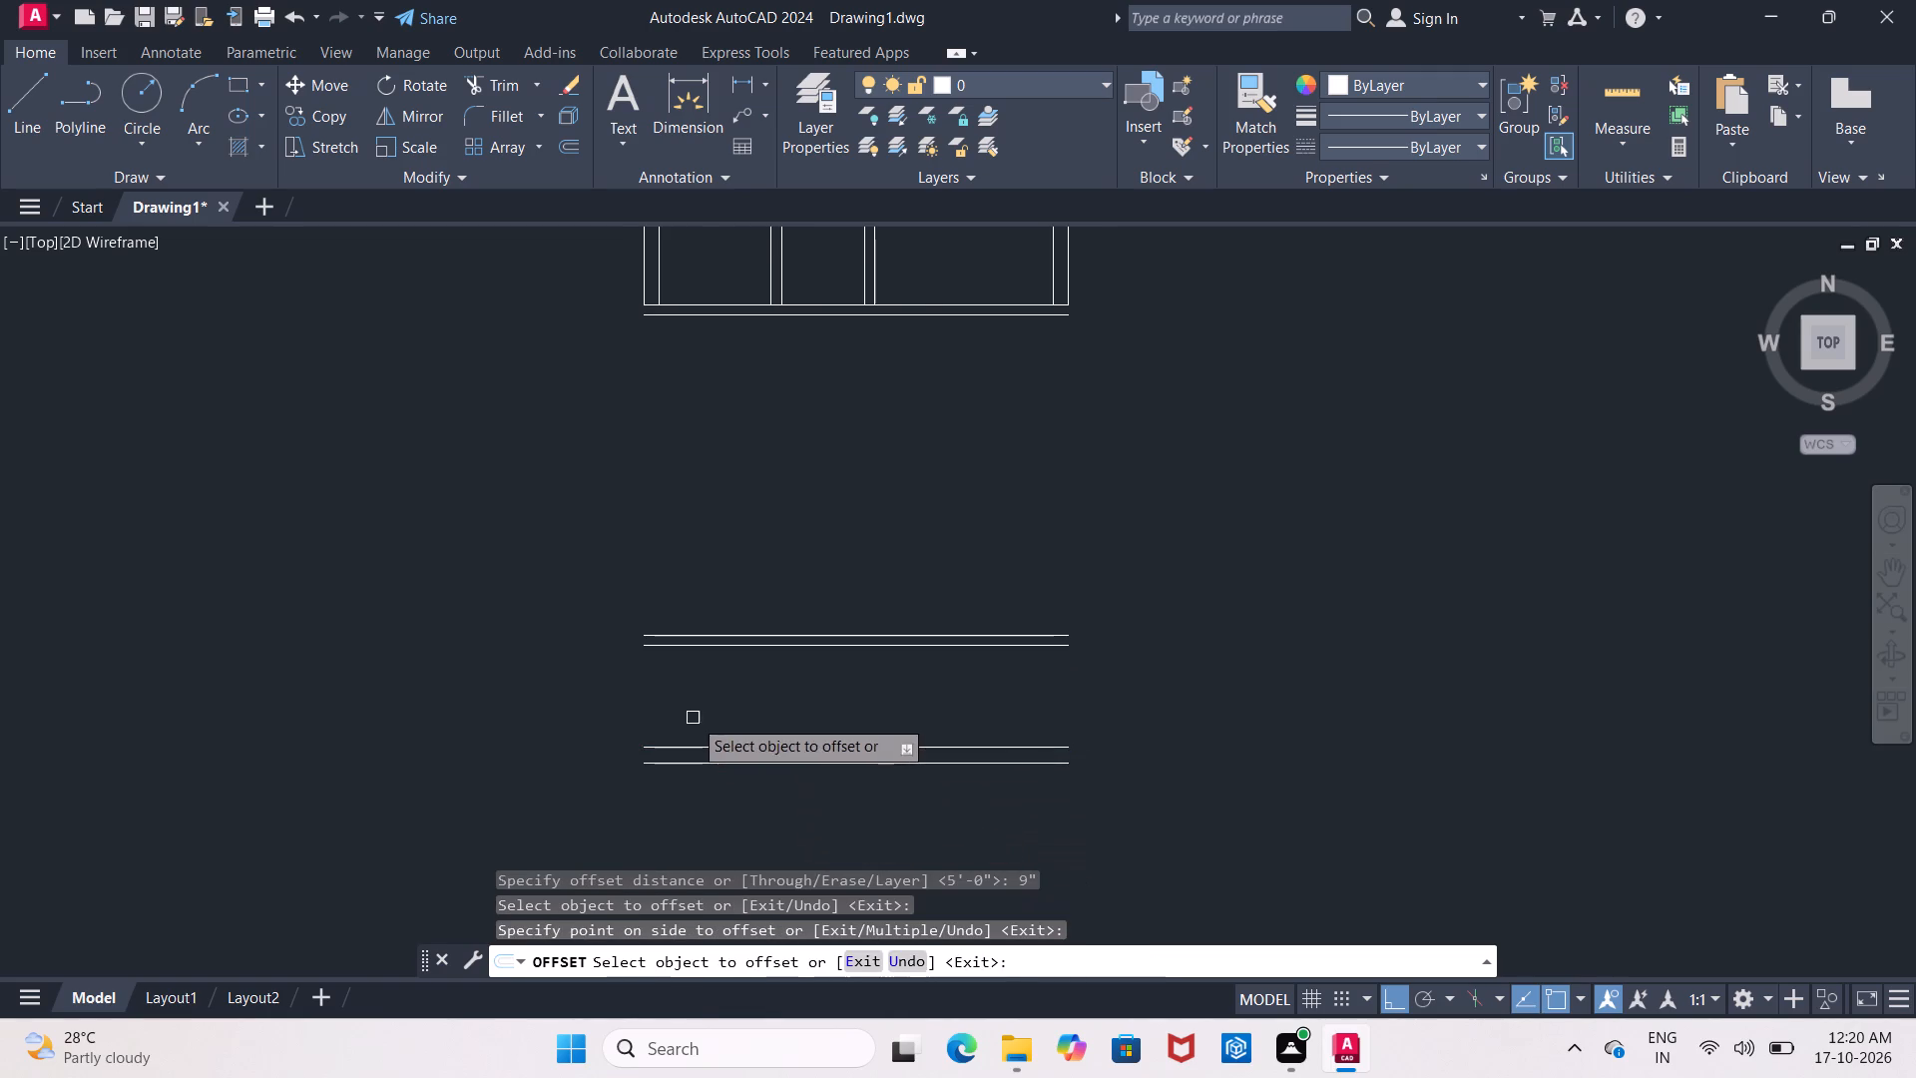
middle_click_drag(693, 718, 731, 728)
key("Escape")
Extend the left wall's outer line down through the horizontal partitions to the bottom wall's outer line.
type("ex")
key("Return")
key("Return")
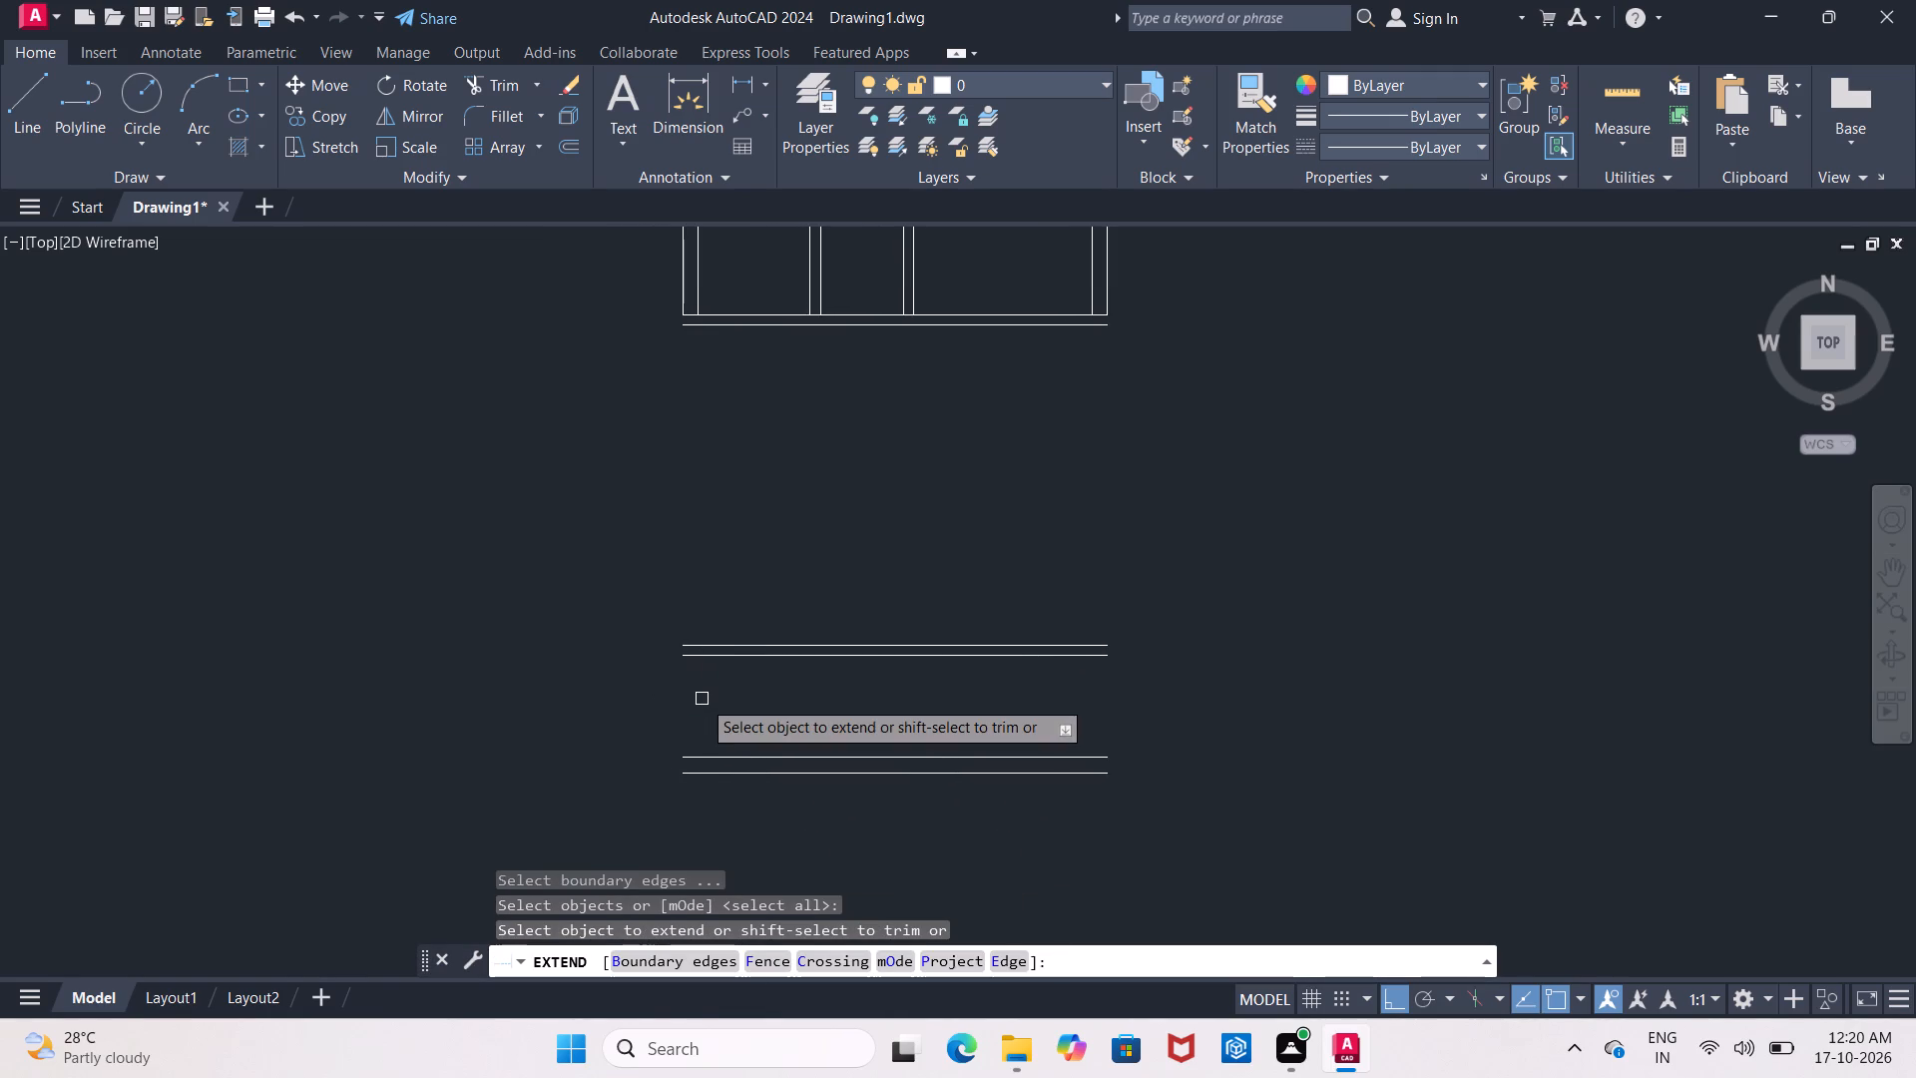
left_click(684, 282)
left_click(683, 283)
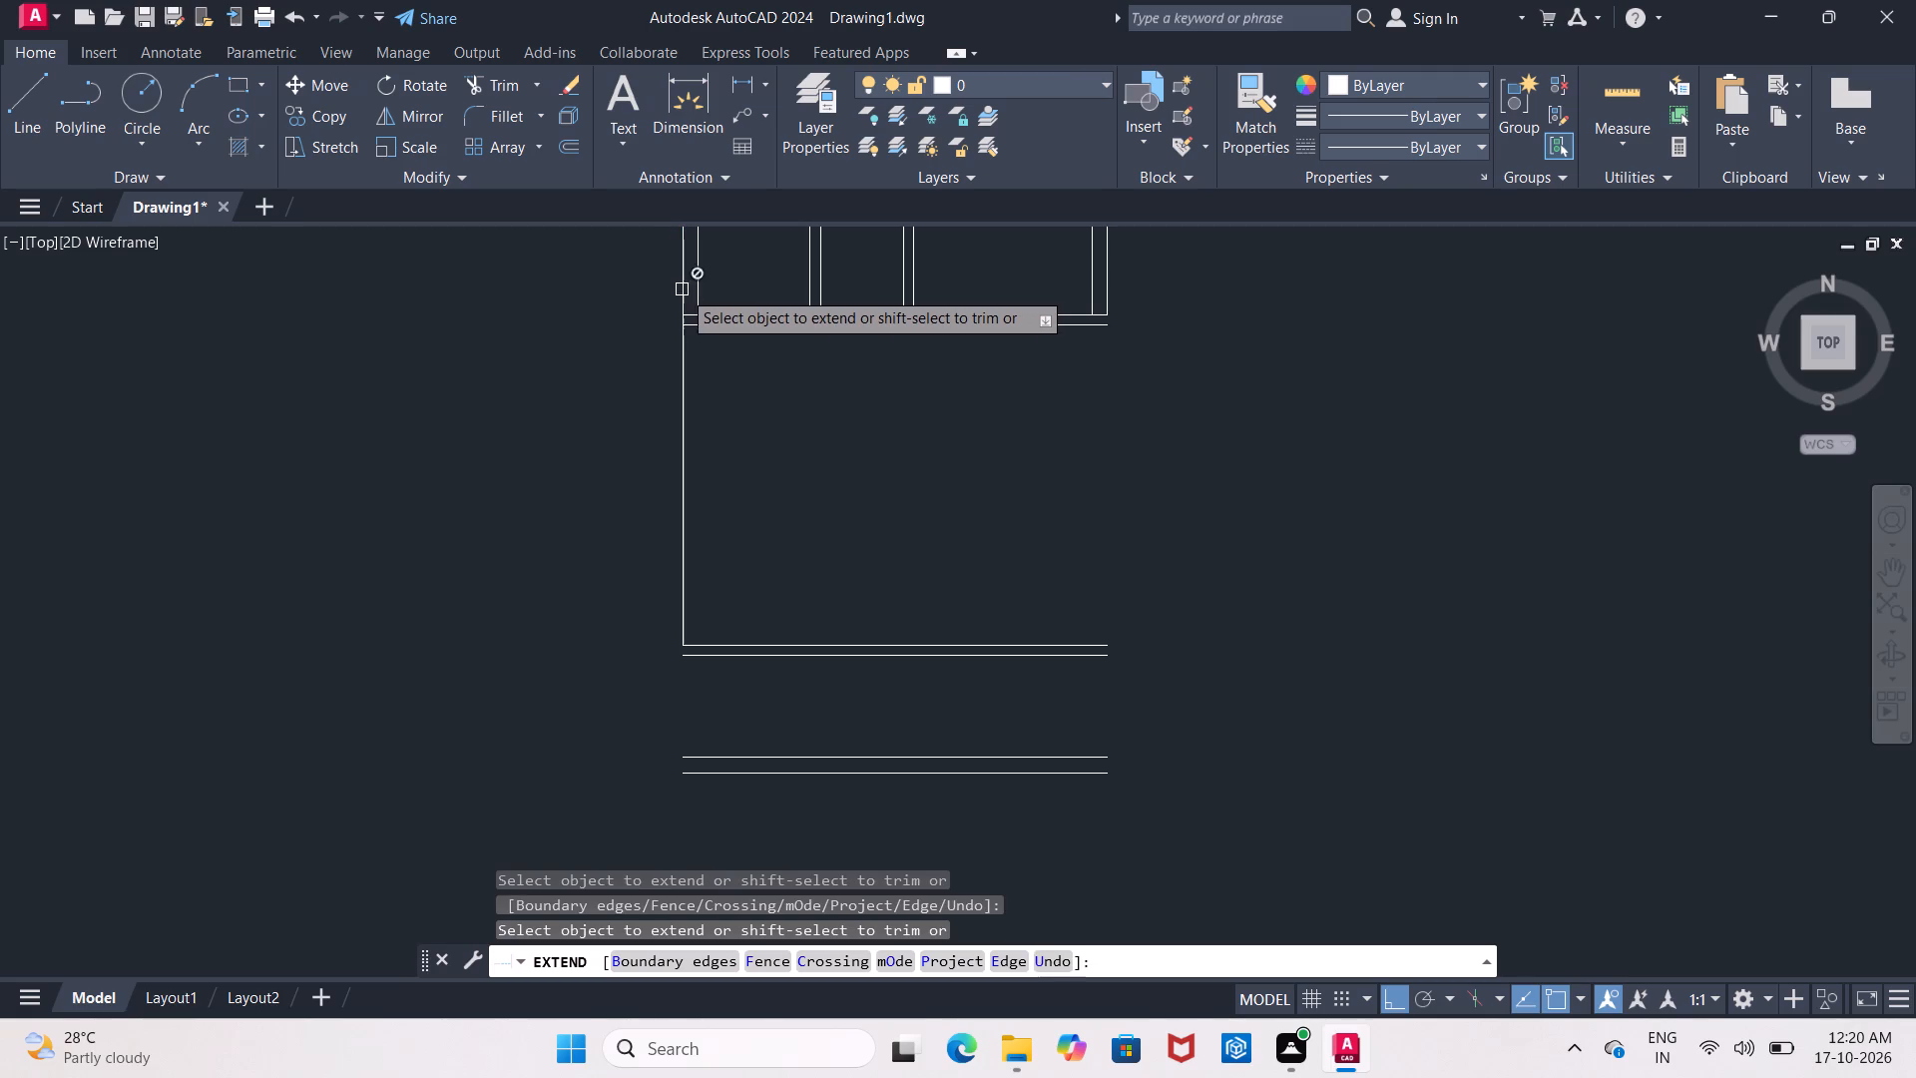
left_click(682, 289)
left_click(683, 382)
left_click(691, 411)
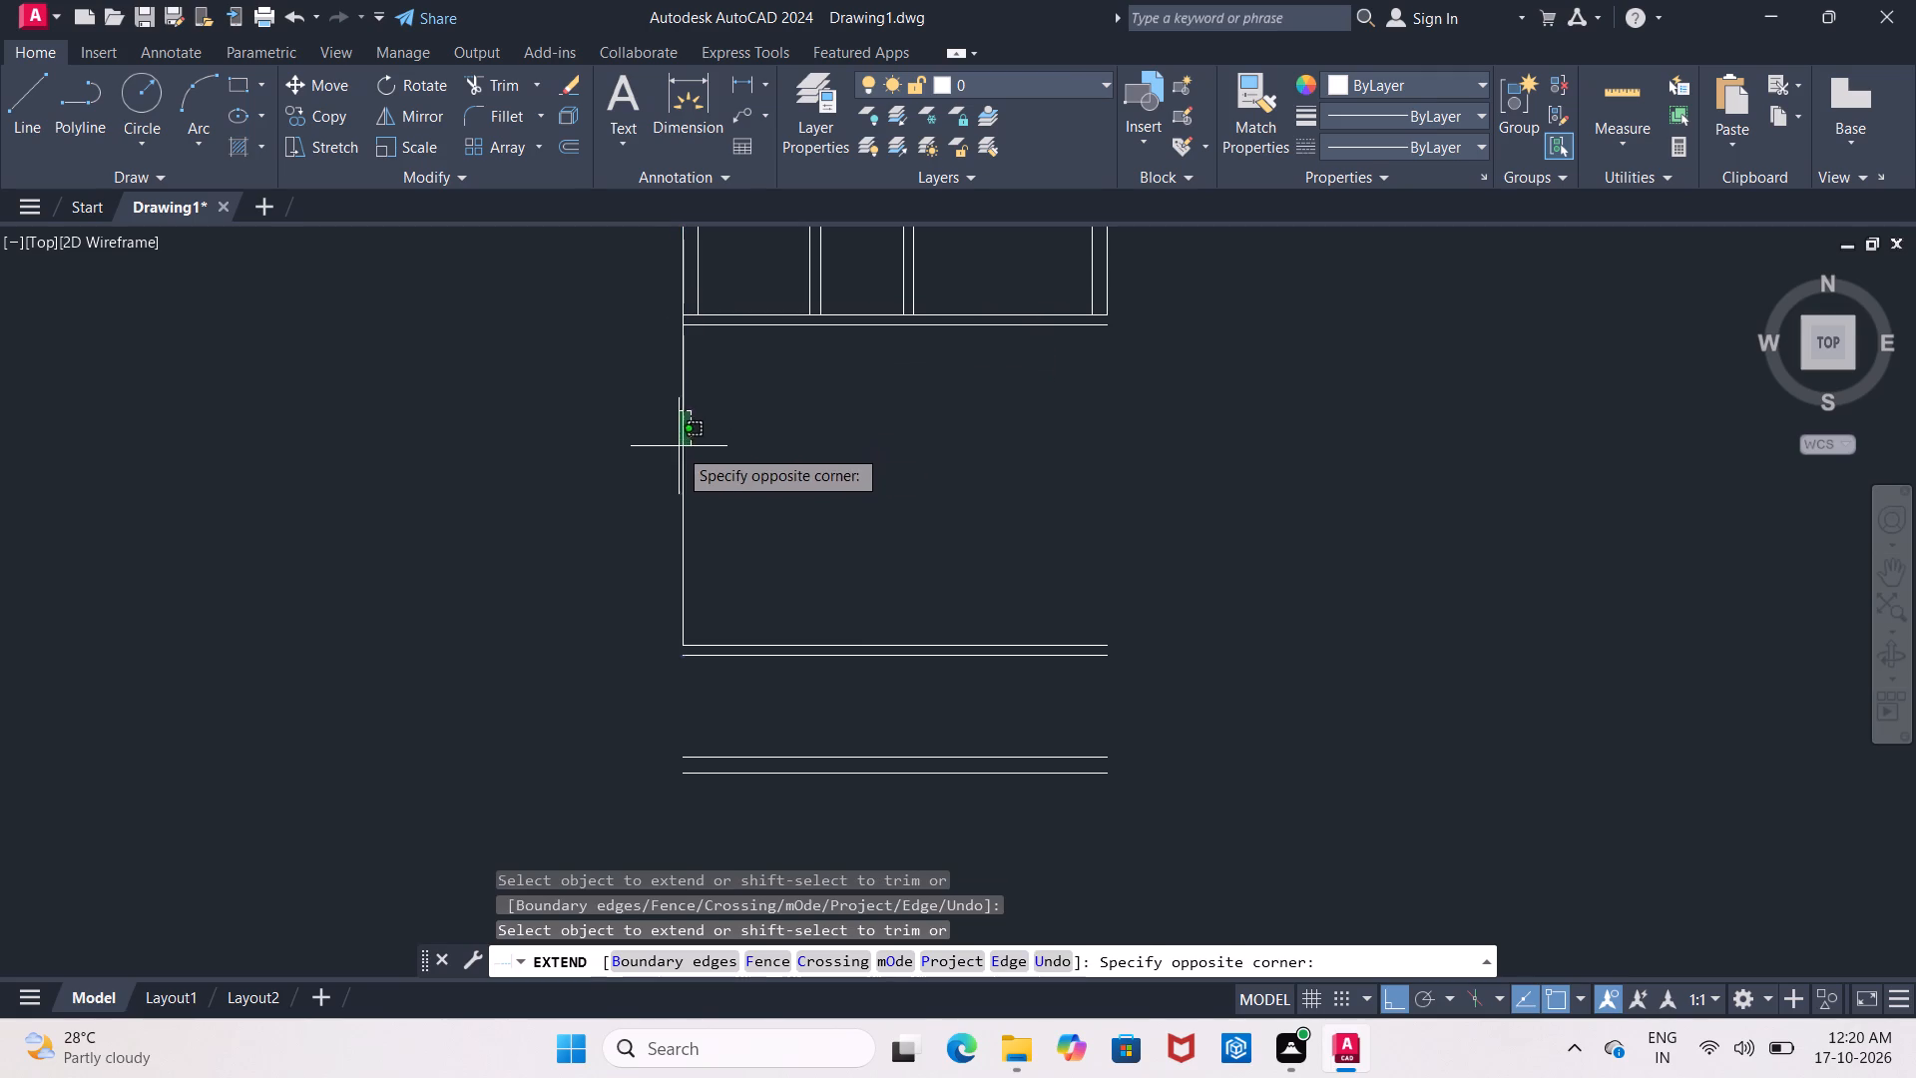
left_click(678, 449)
left_click_drag(677, 472, 677, 490)
left_click(678, 504)
middle_click_drag(724, 469, 691, 555)
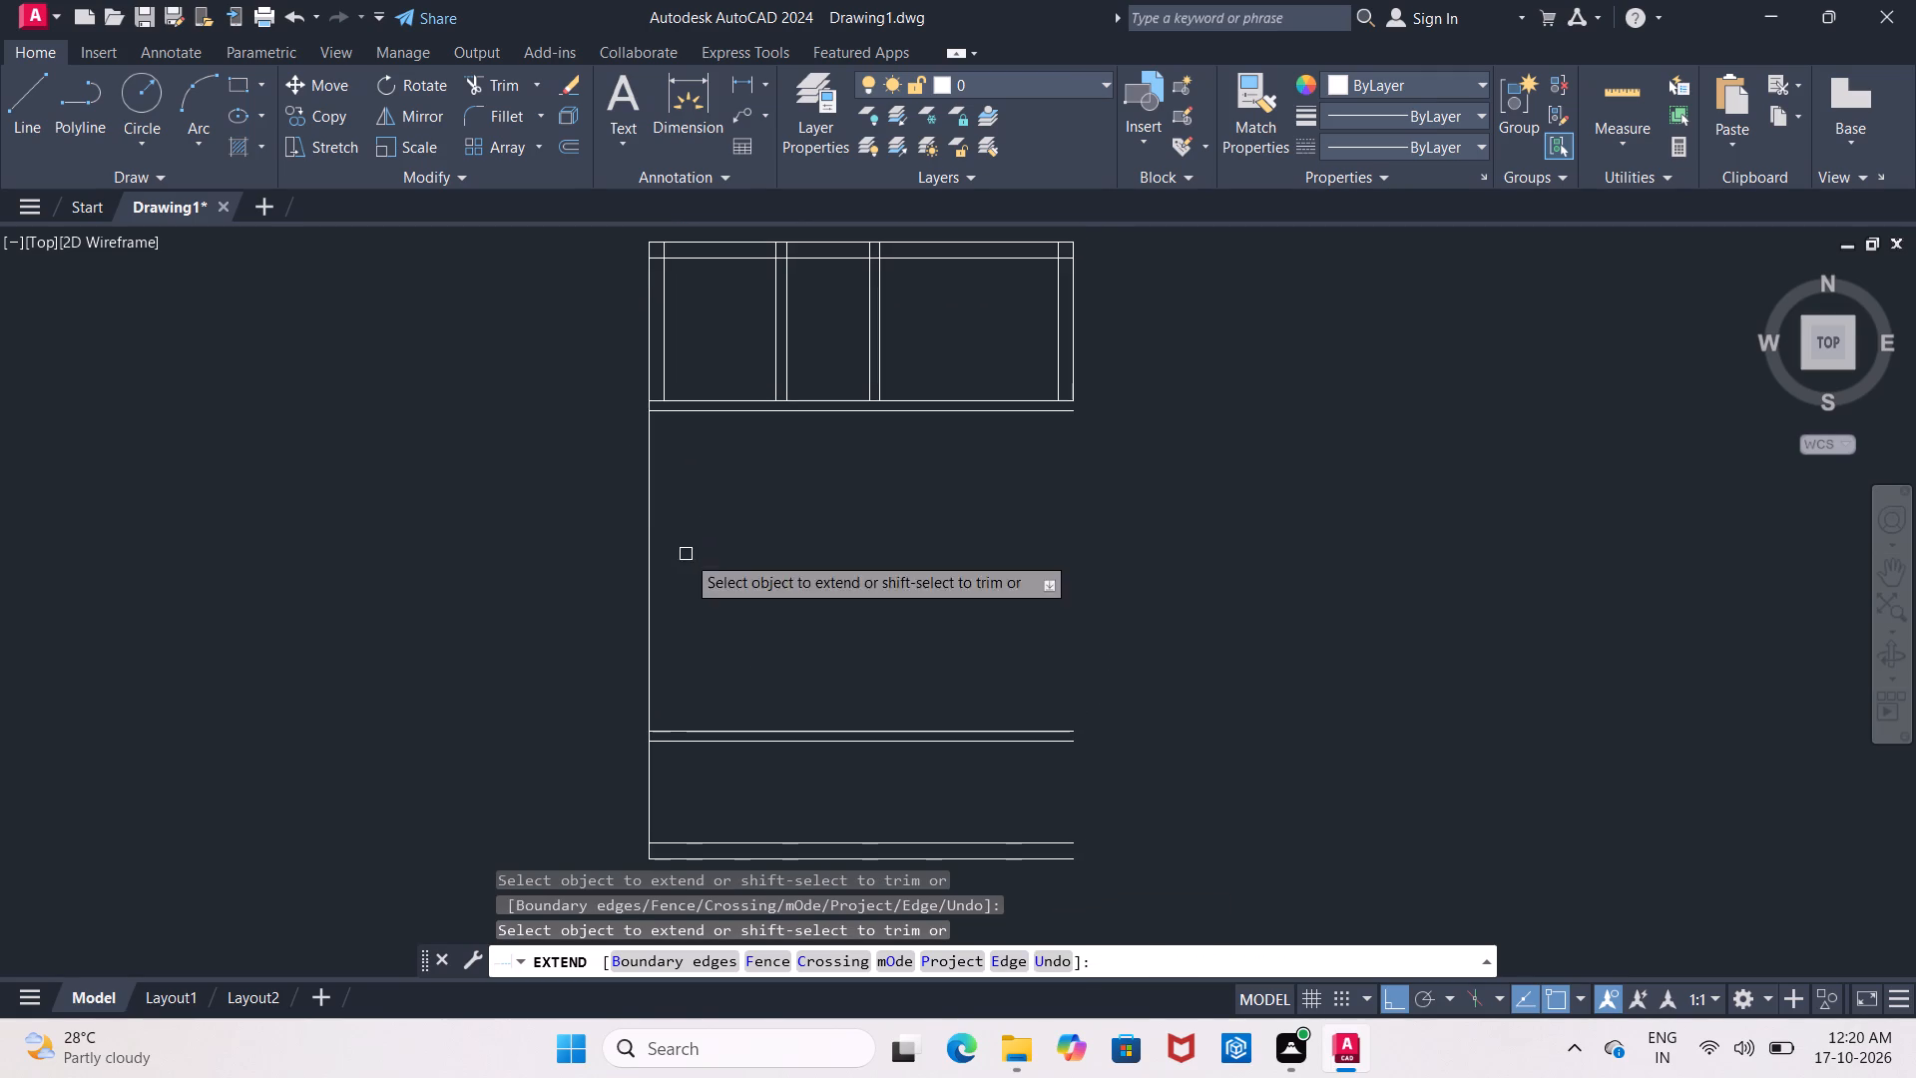
key("Escape")
Measure the overall outer length of the left wall from the top corner to the bottom corner.
left_click(748, 86)
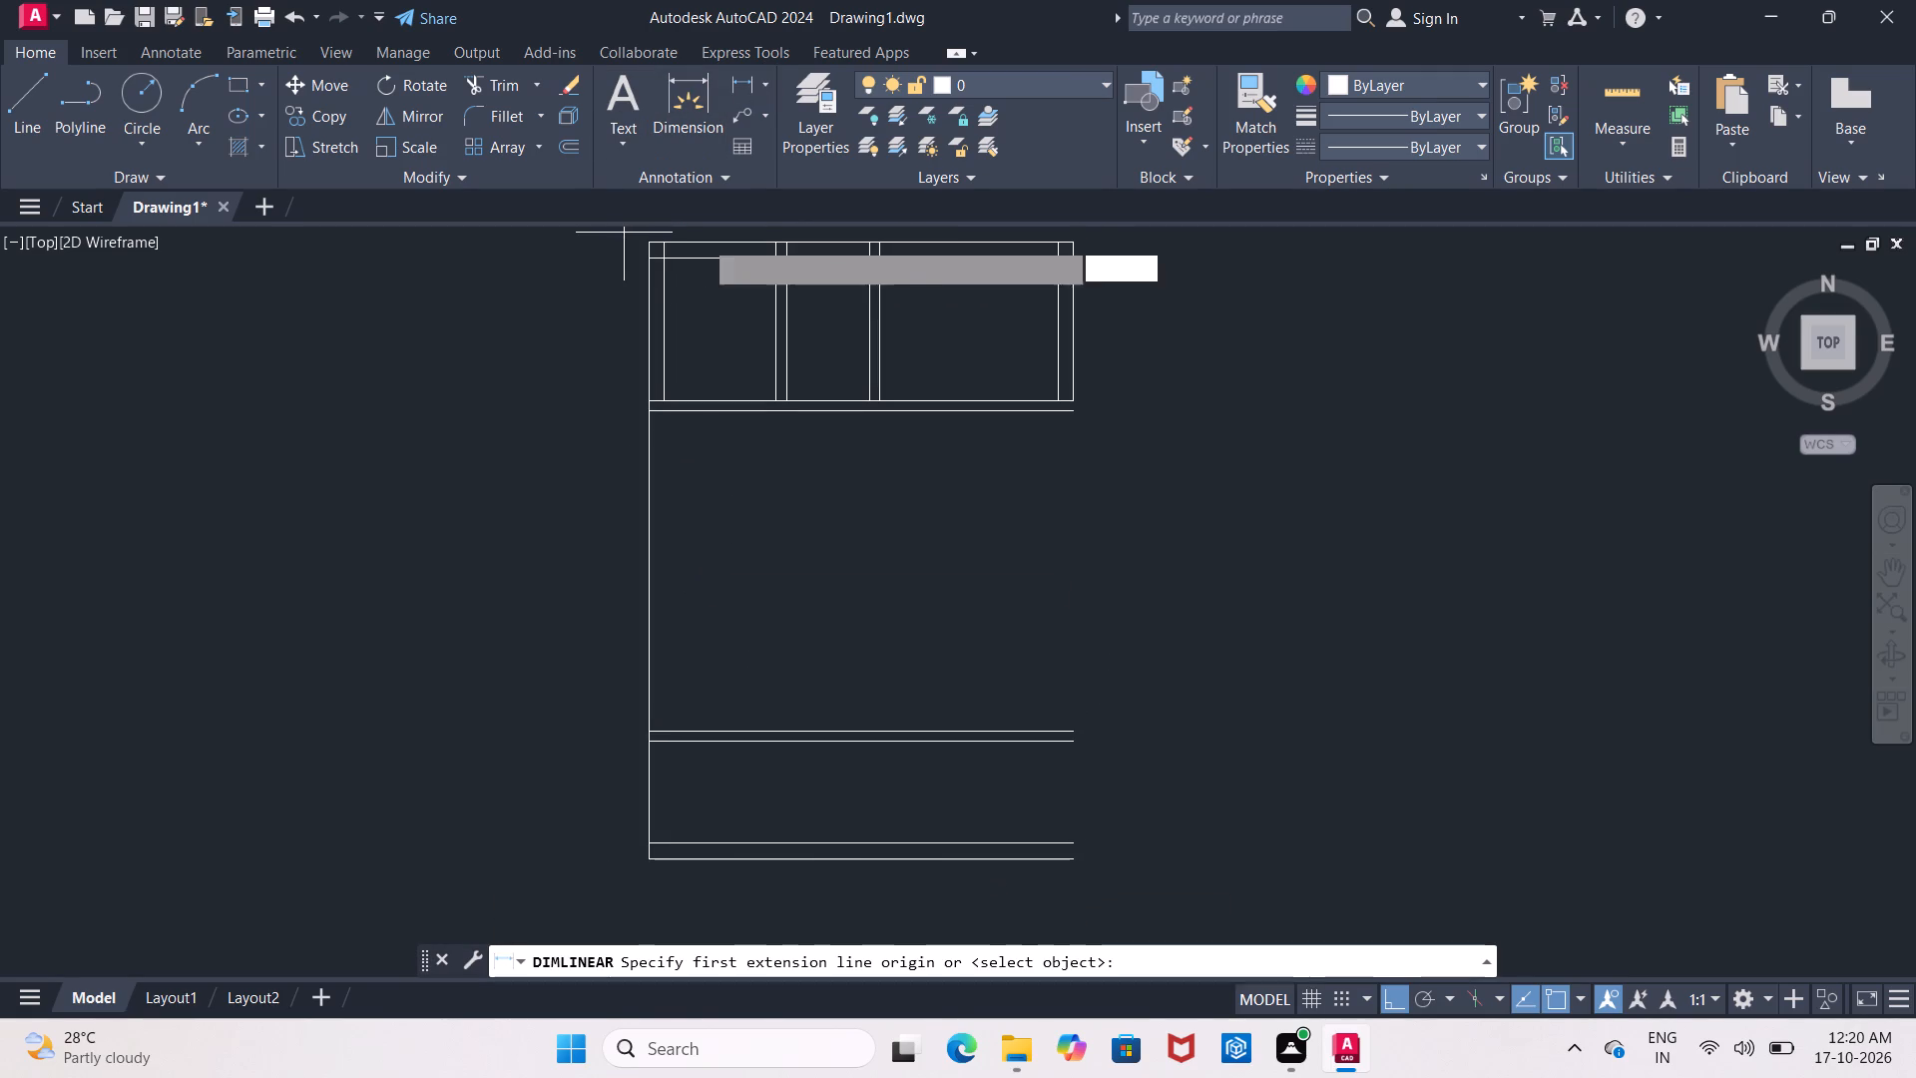
left_click(647, 245)
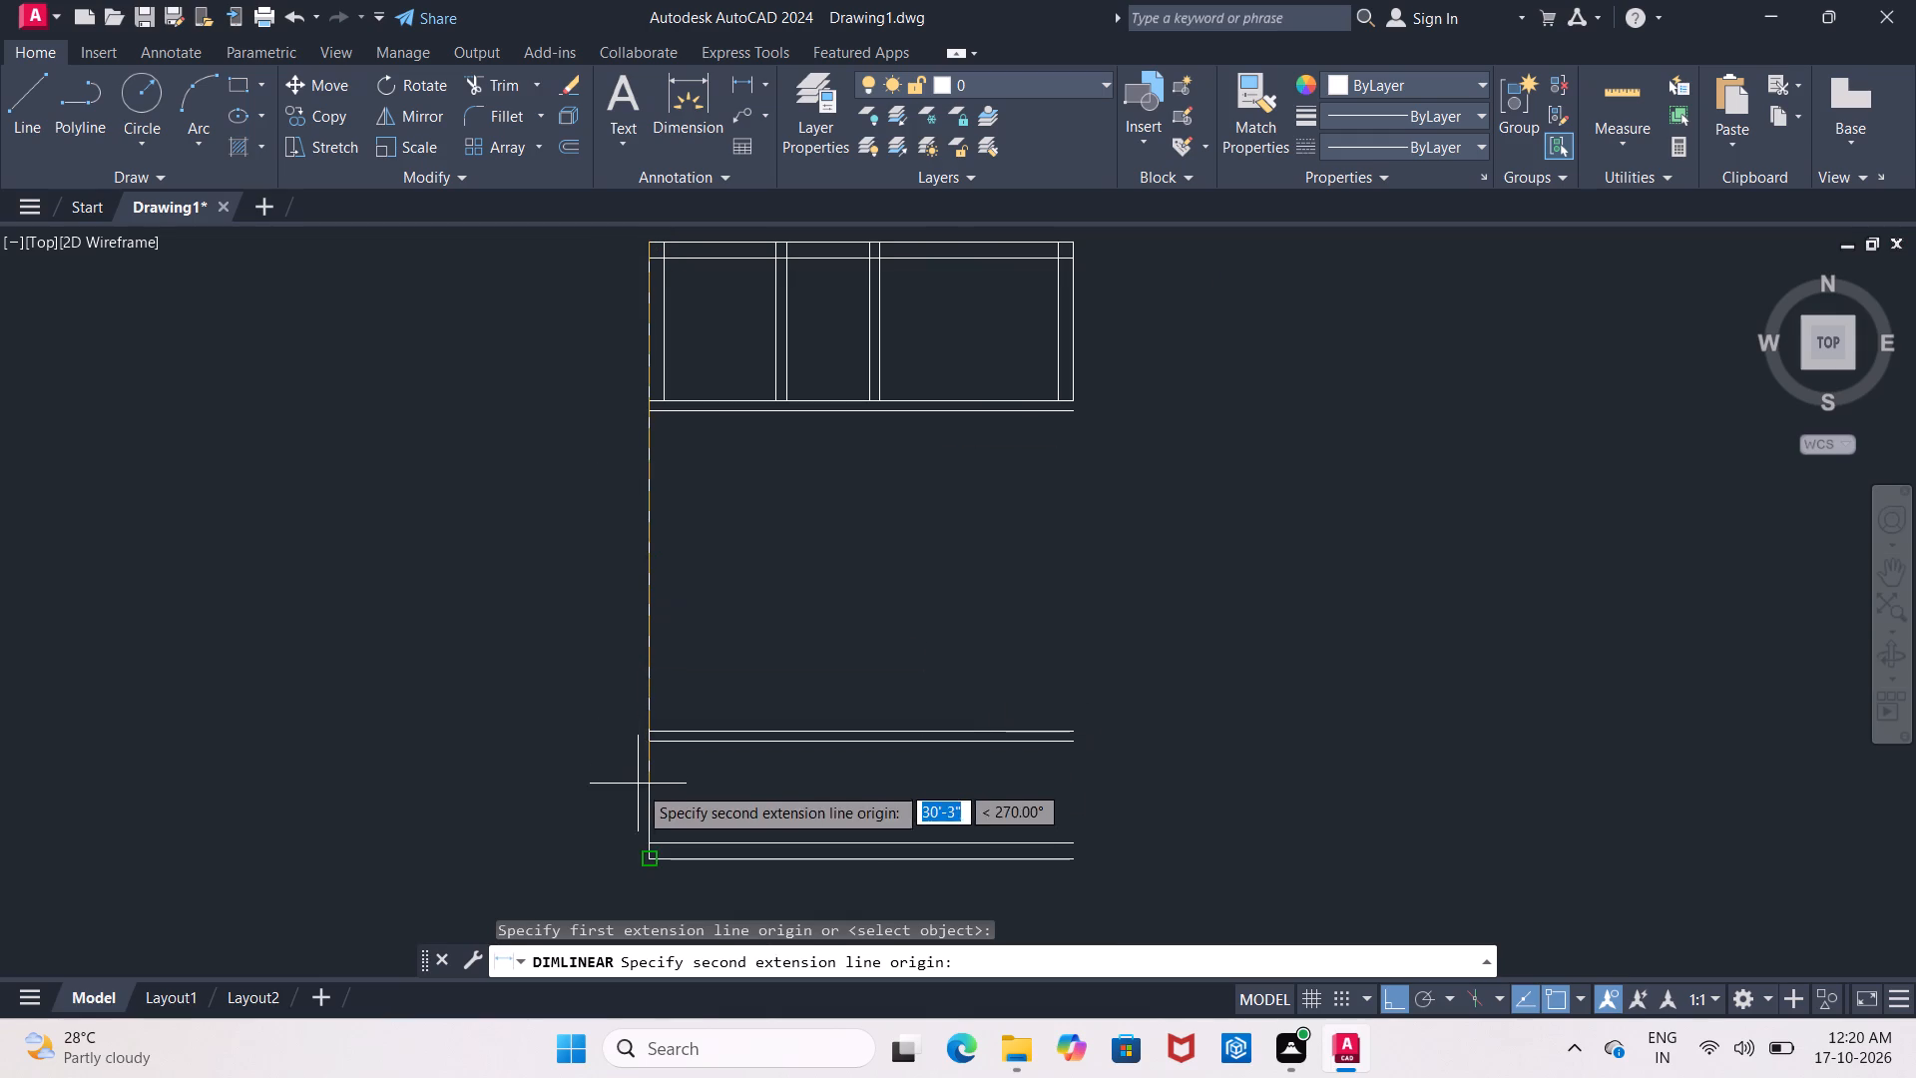
left_click(649, 856)
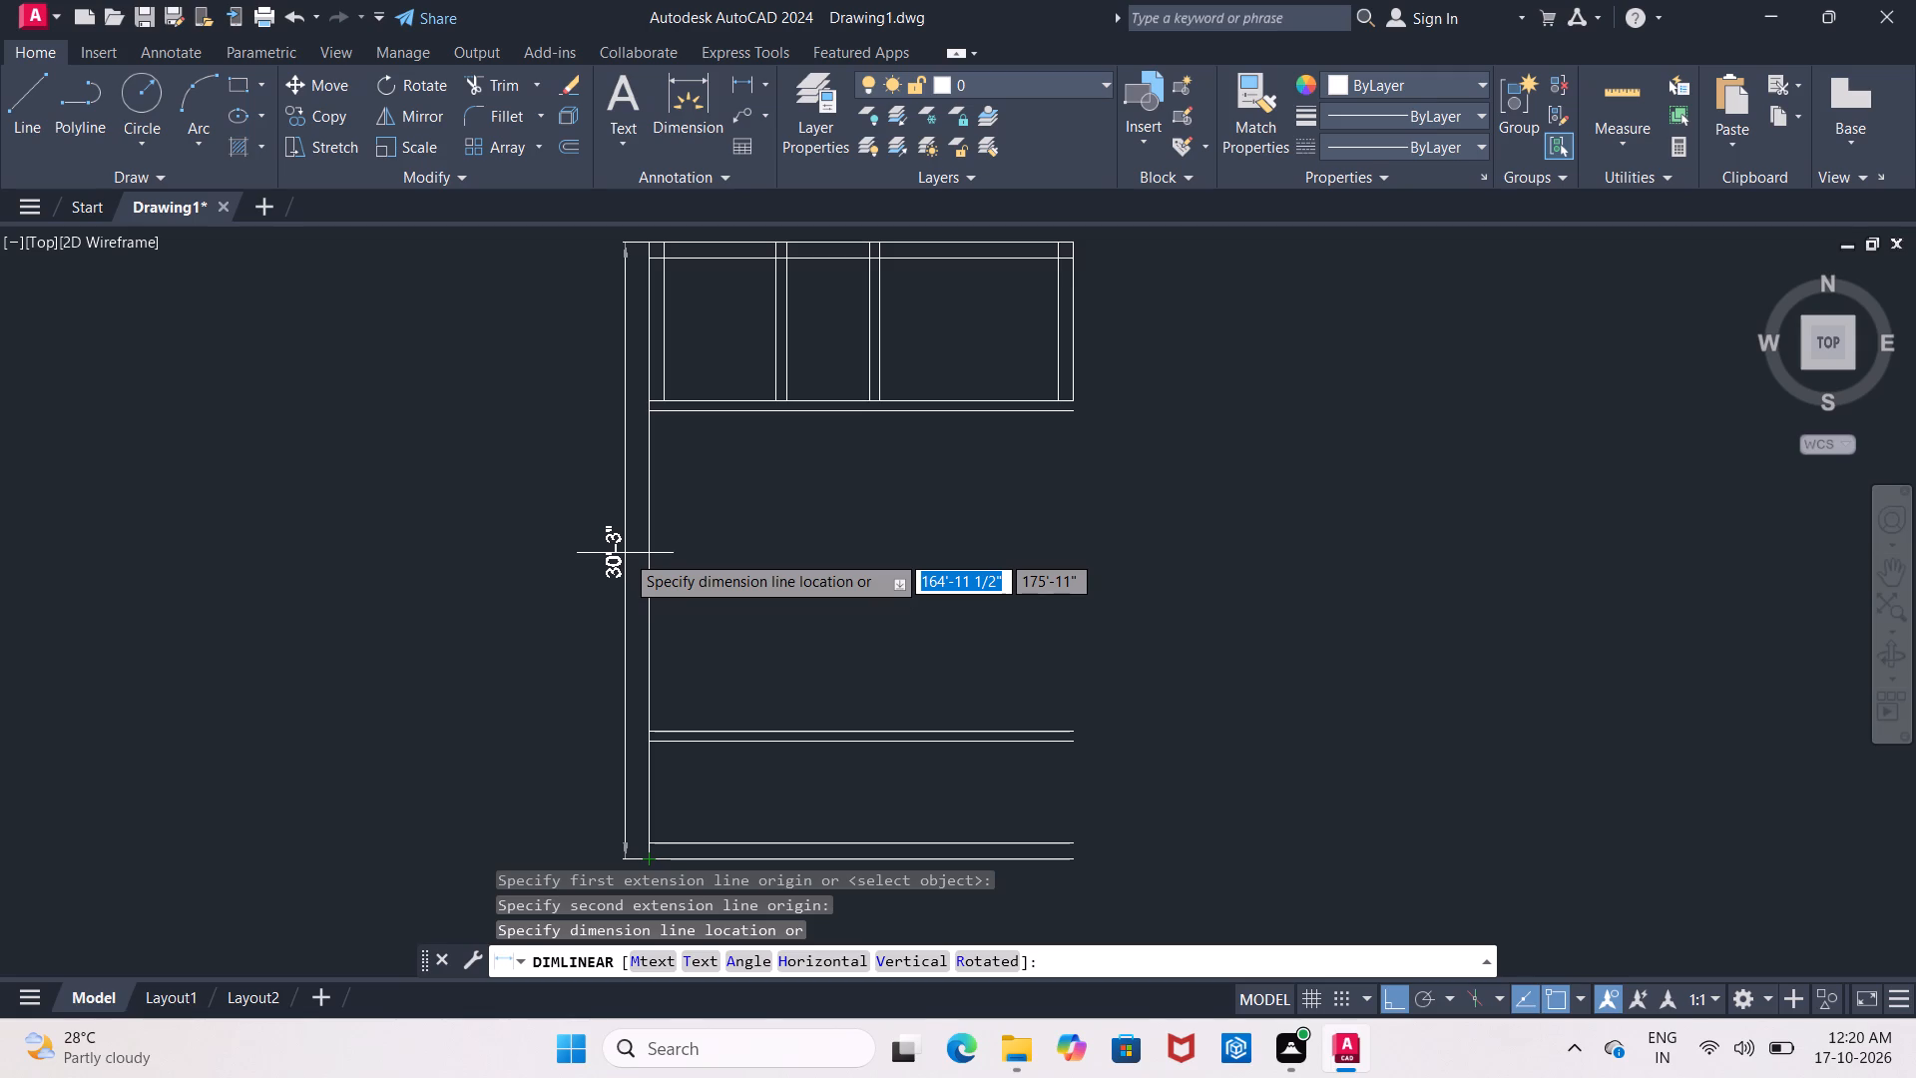
key("Escape")
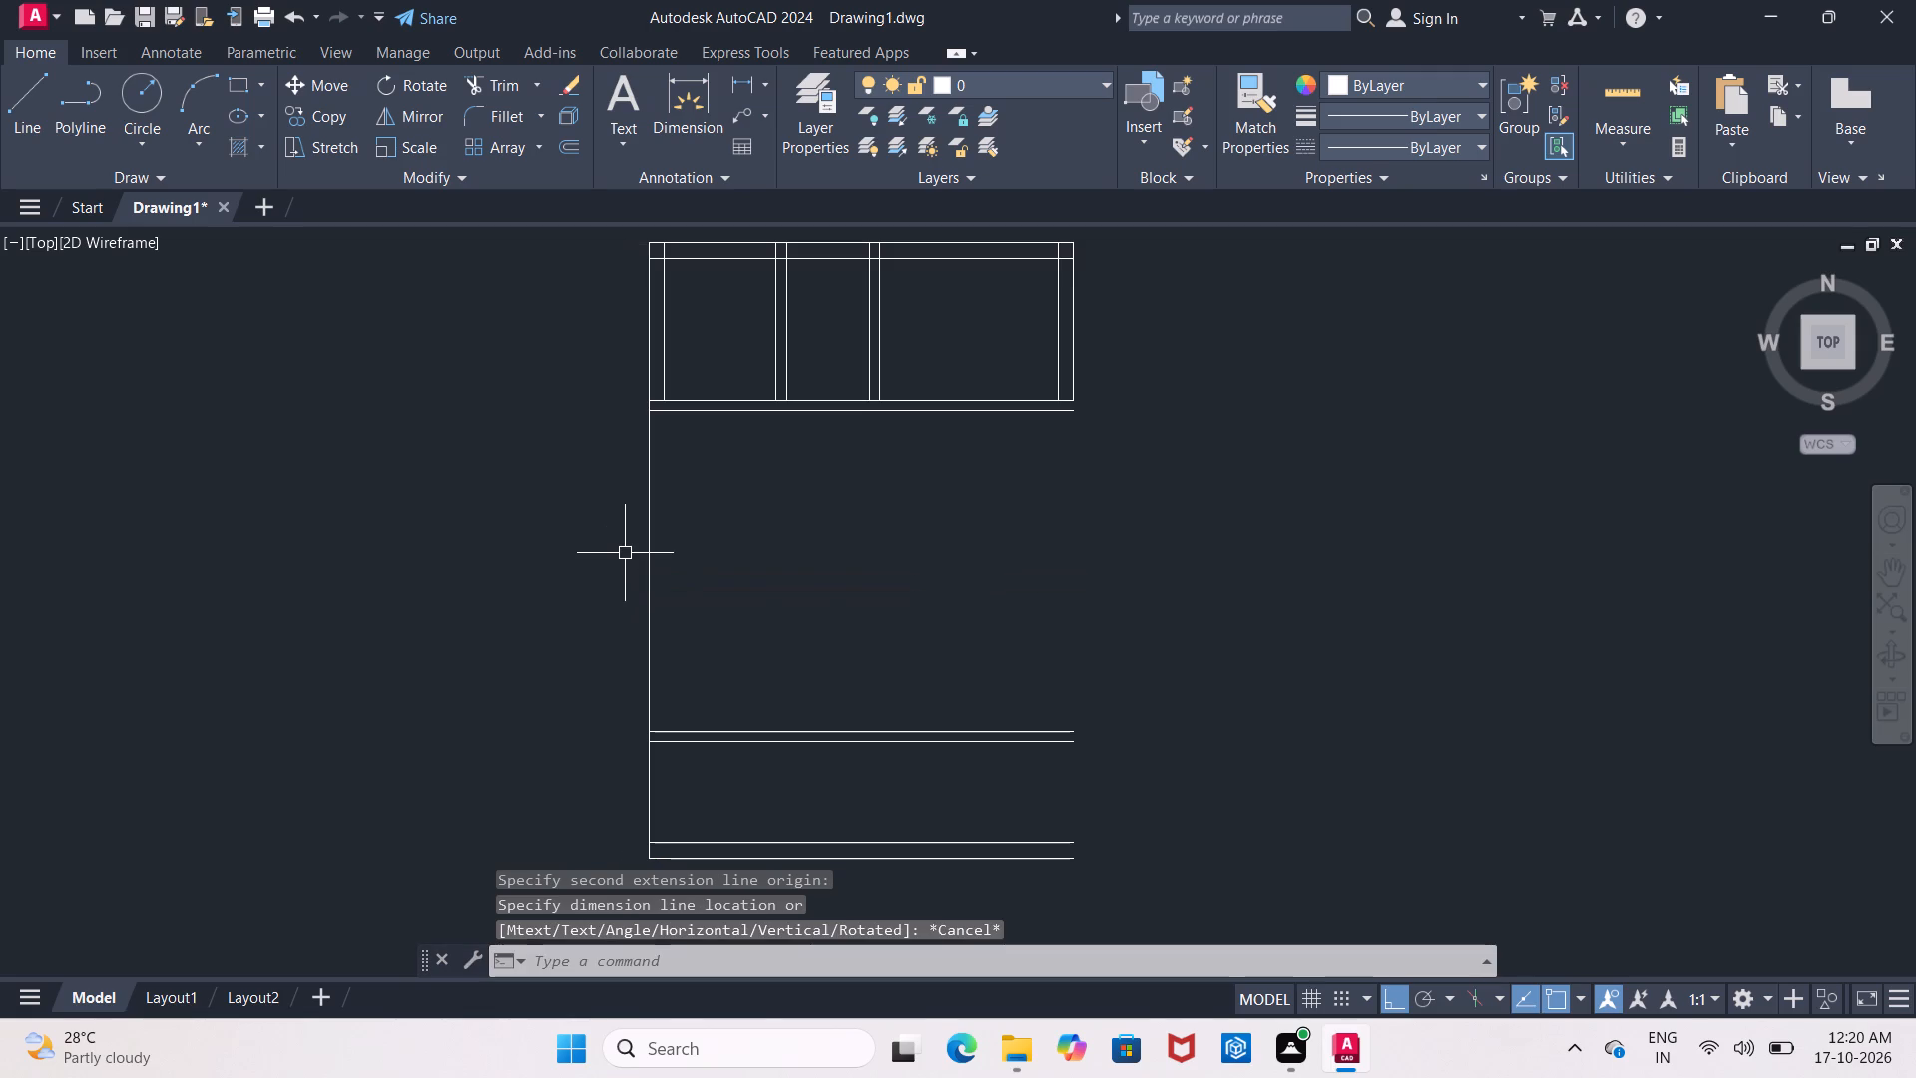
middle_click(845, 584)
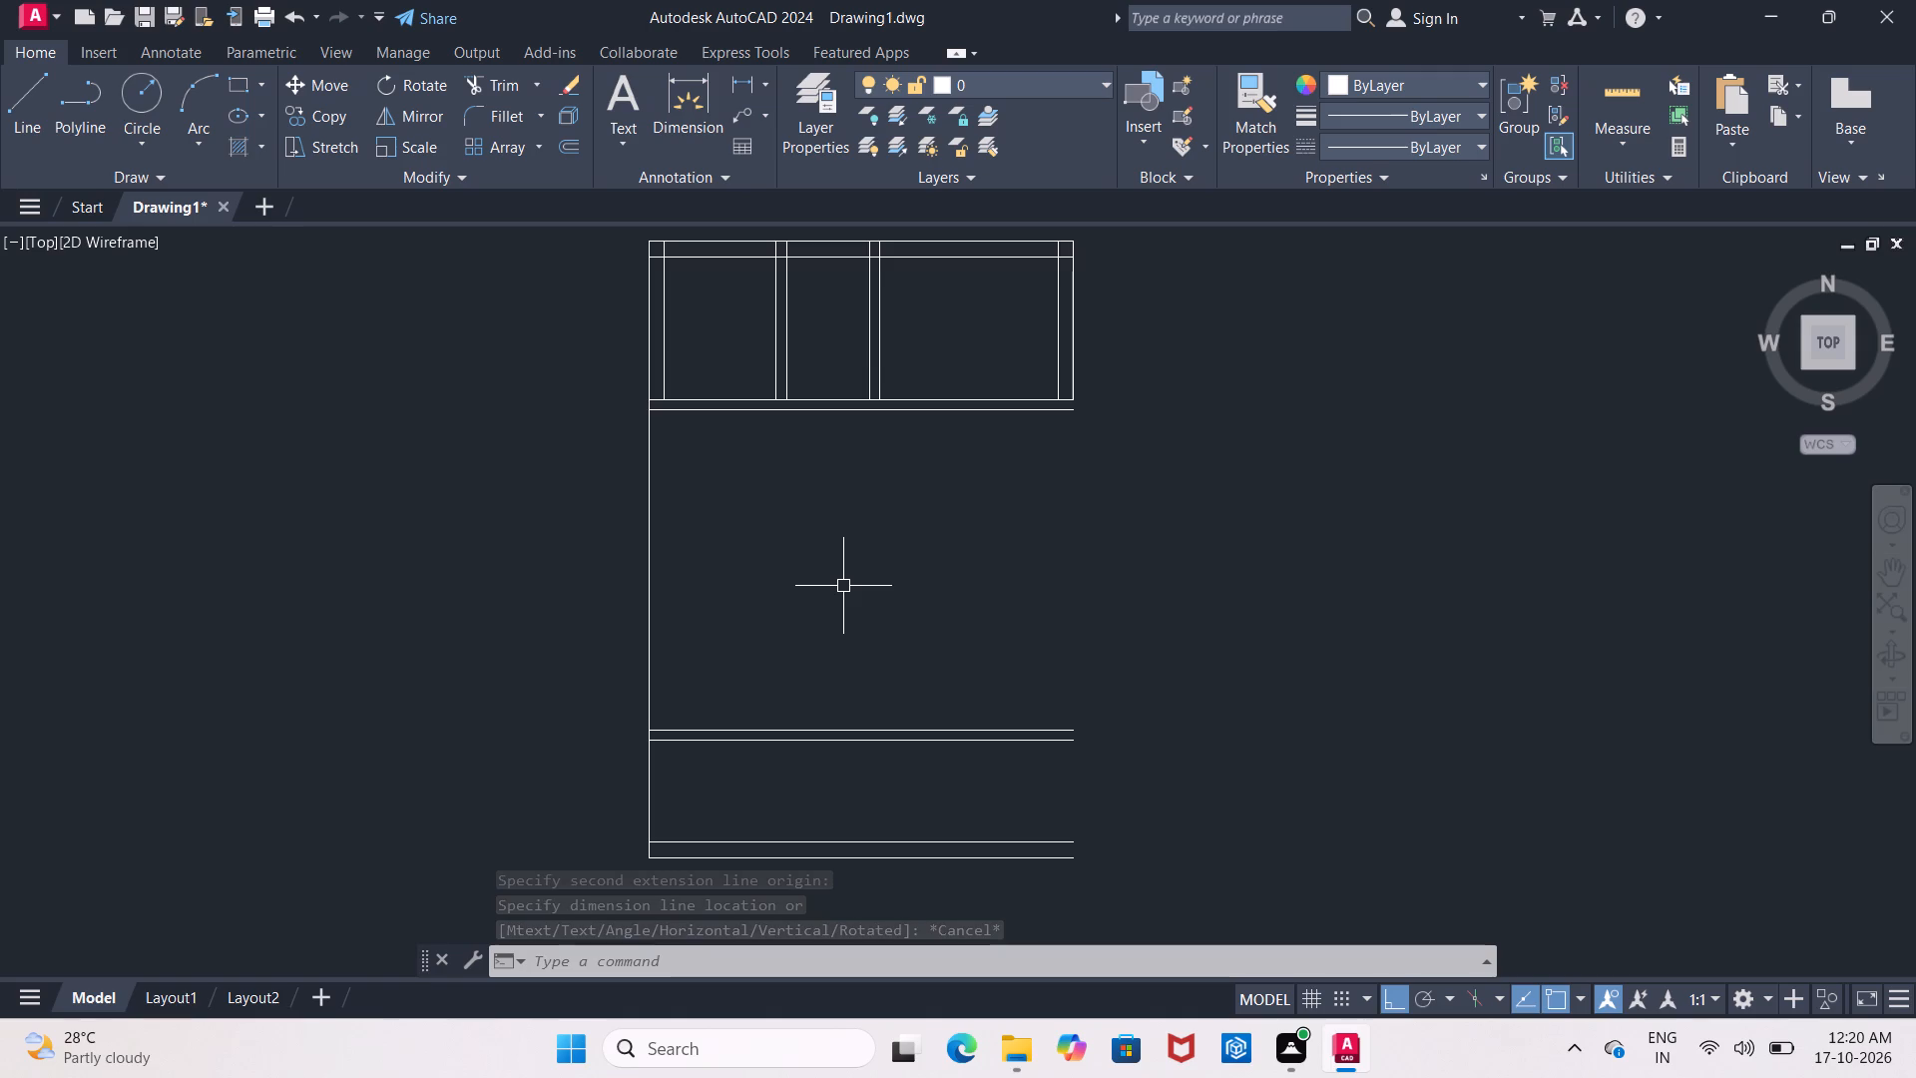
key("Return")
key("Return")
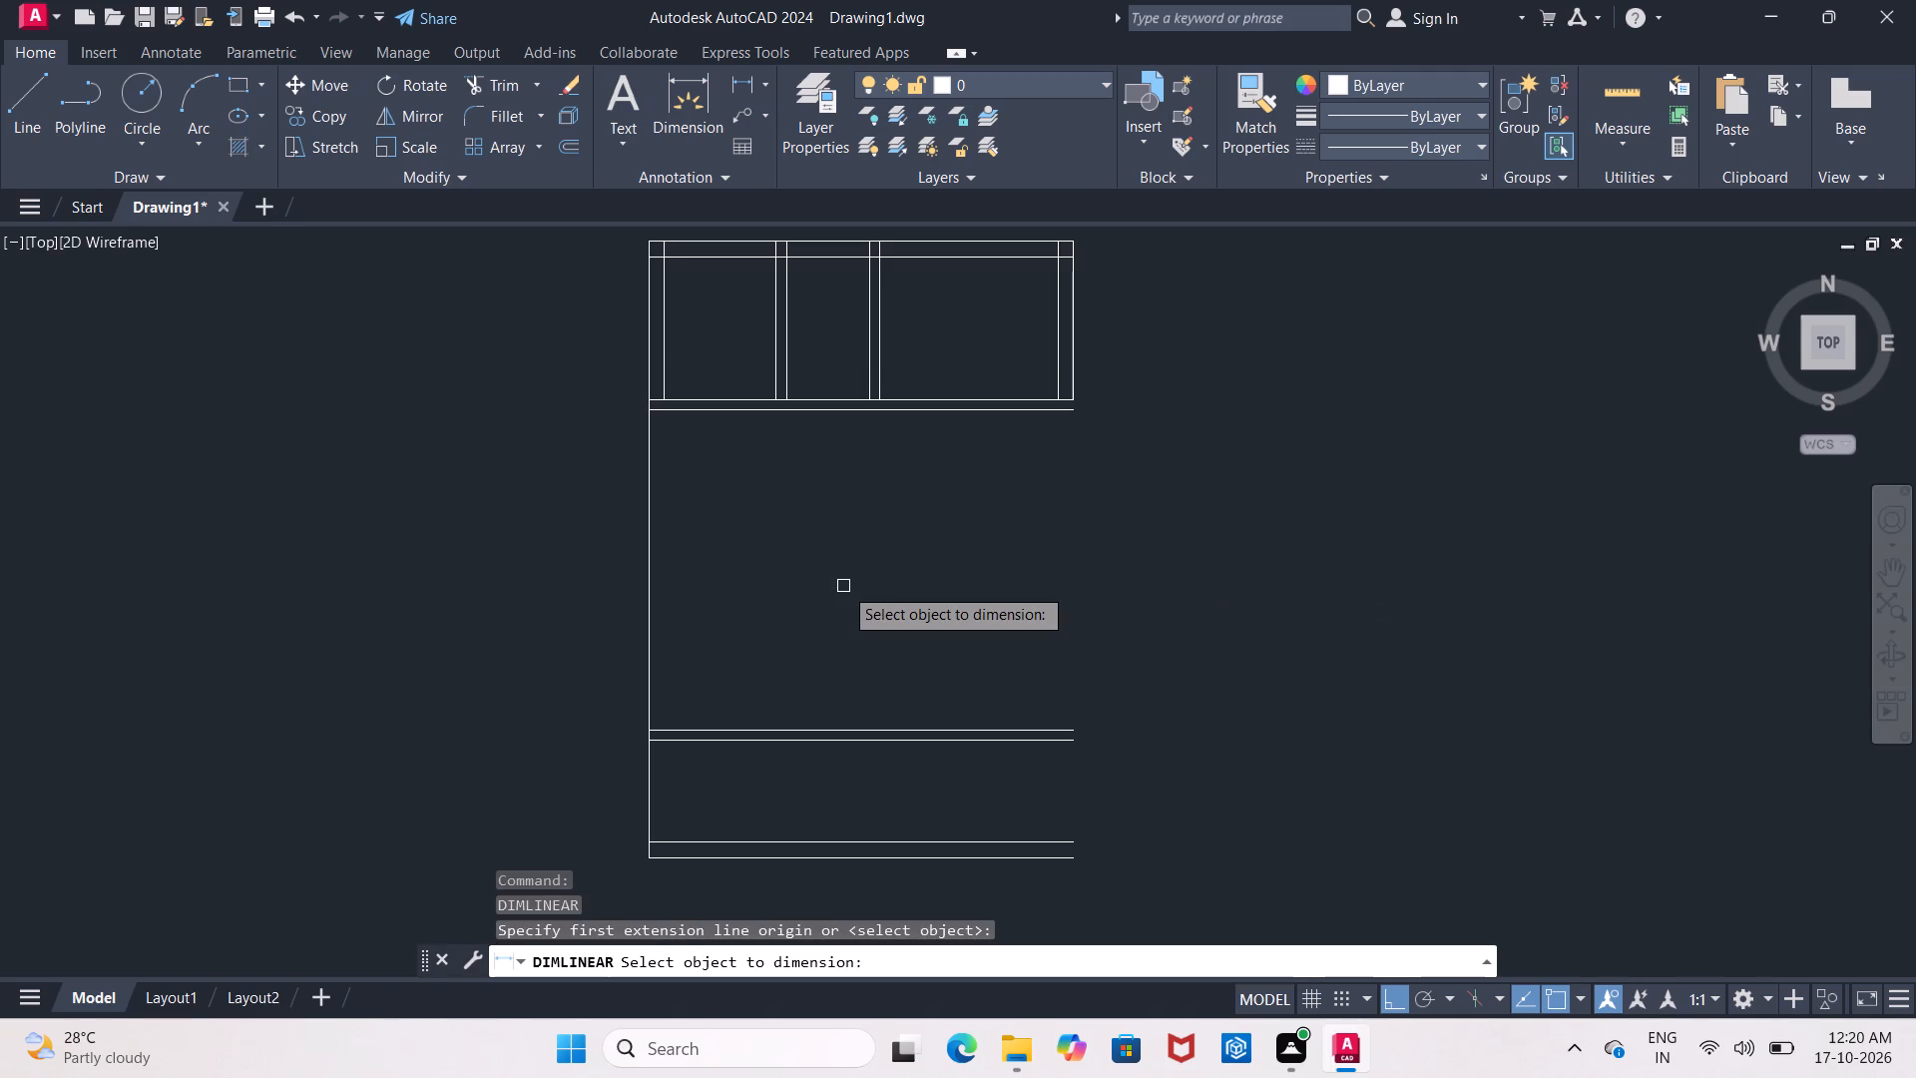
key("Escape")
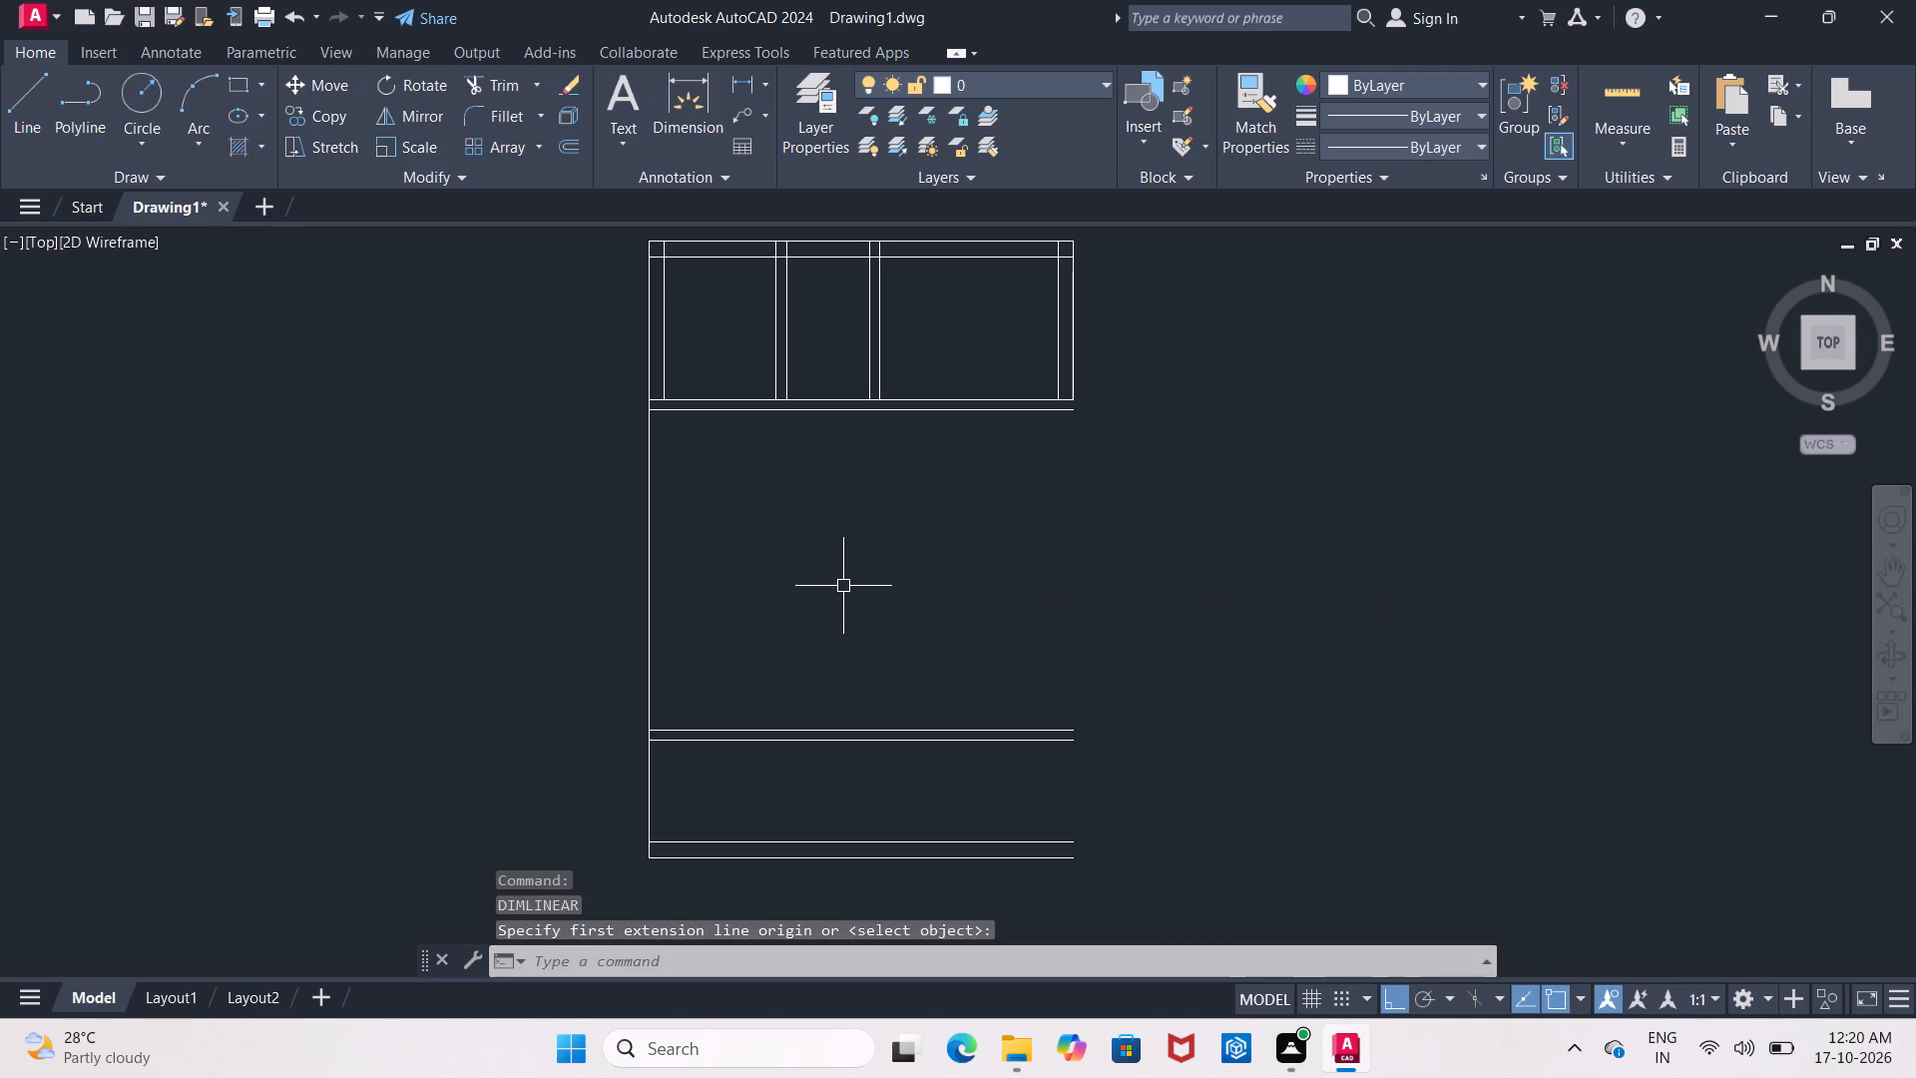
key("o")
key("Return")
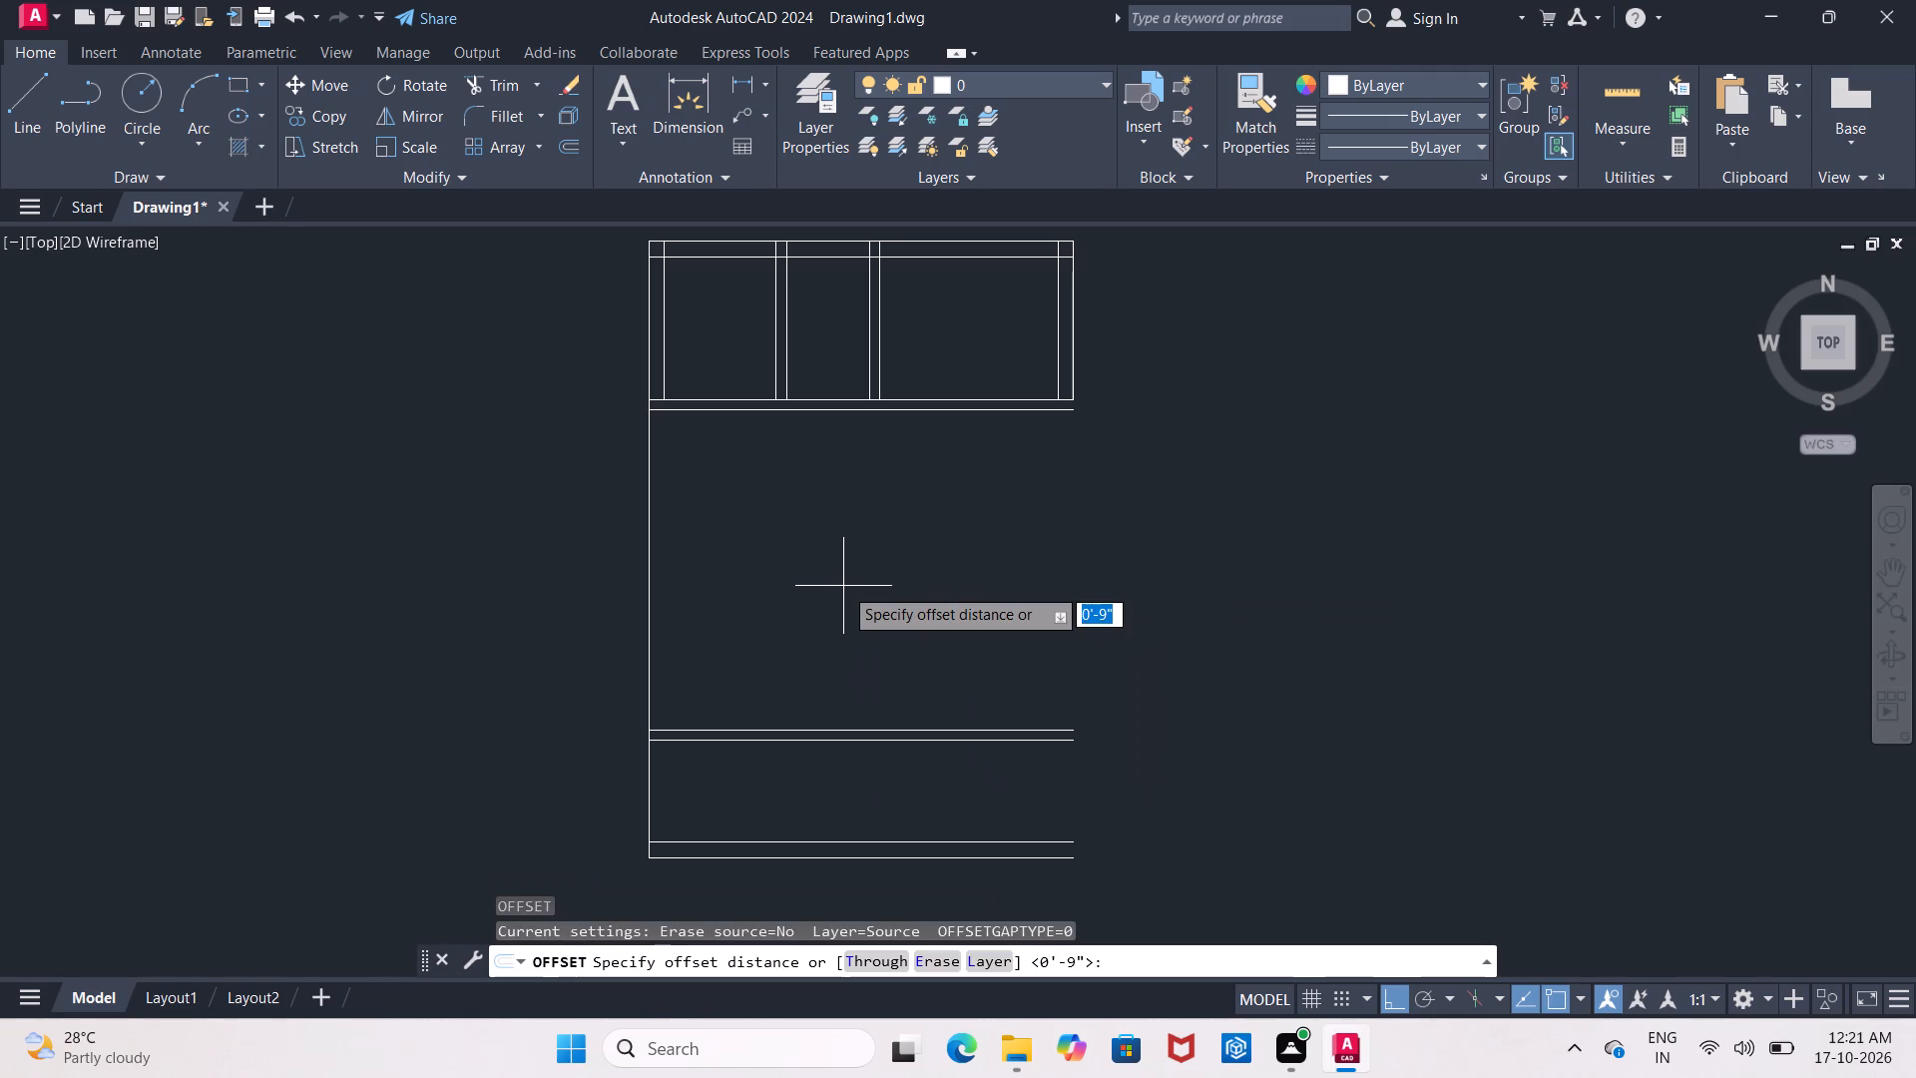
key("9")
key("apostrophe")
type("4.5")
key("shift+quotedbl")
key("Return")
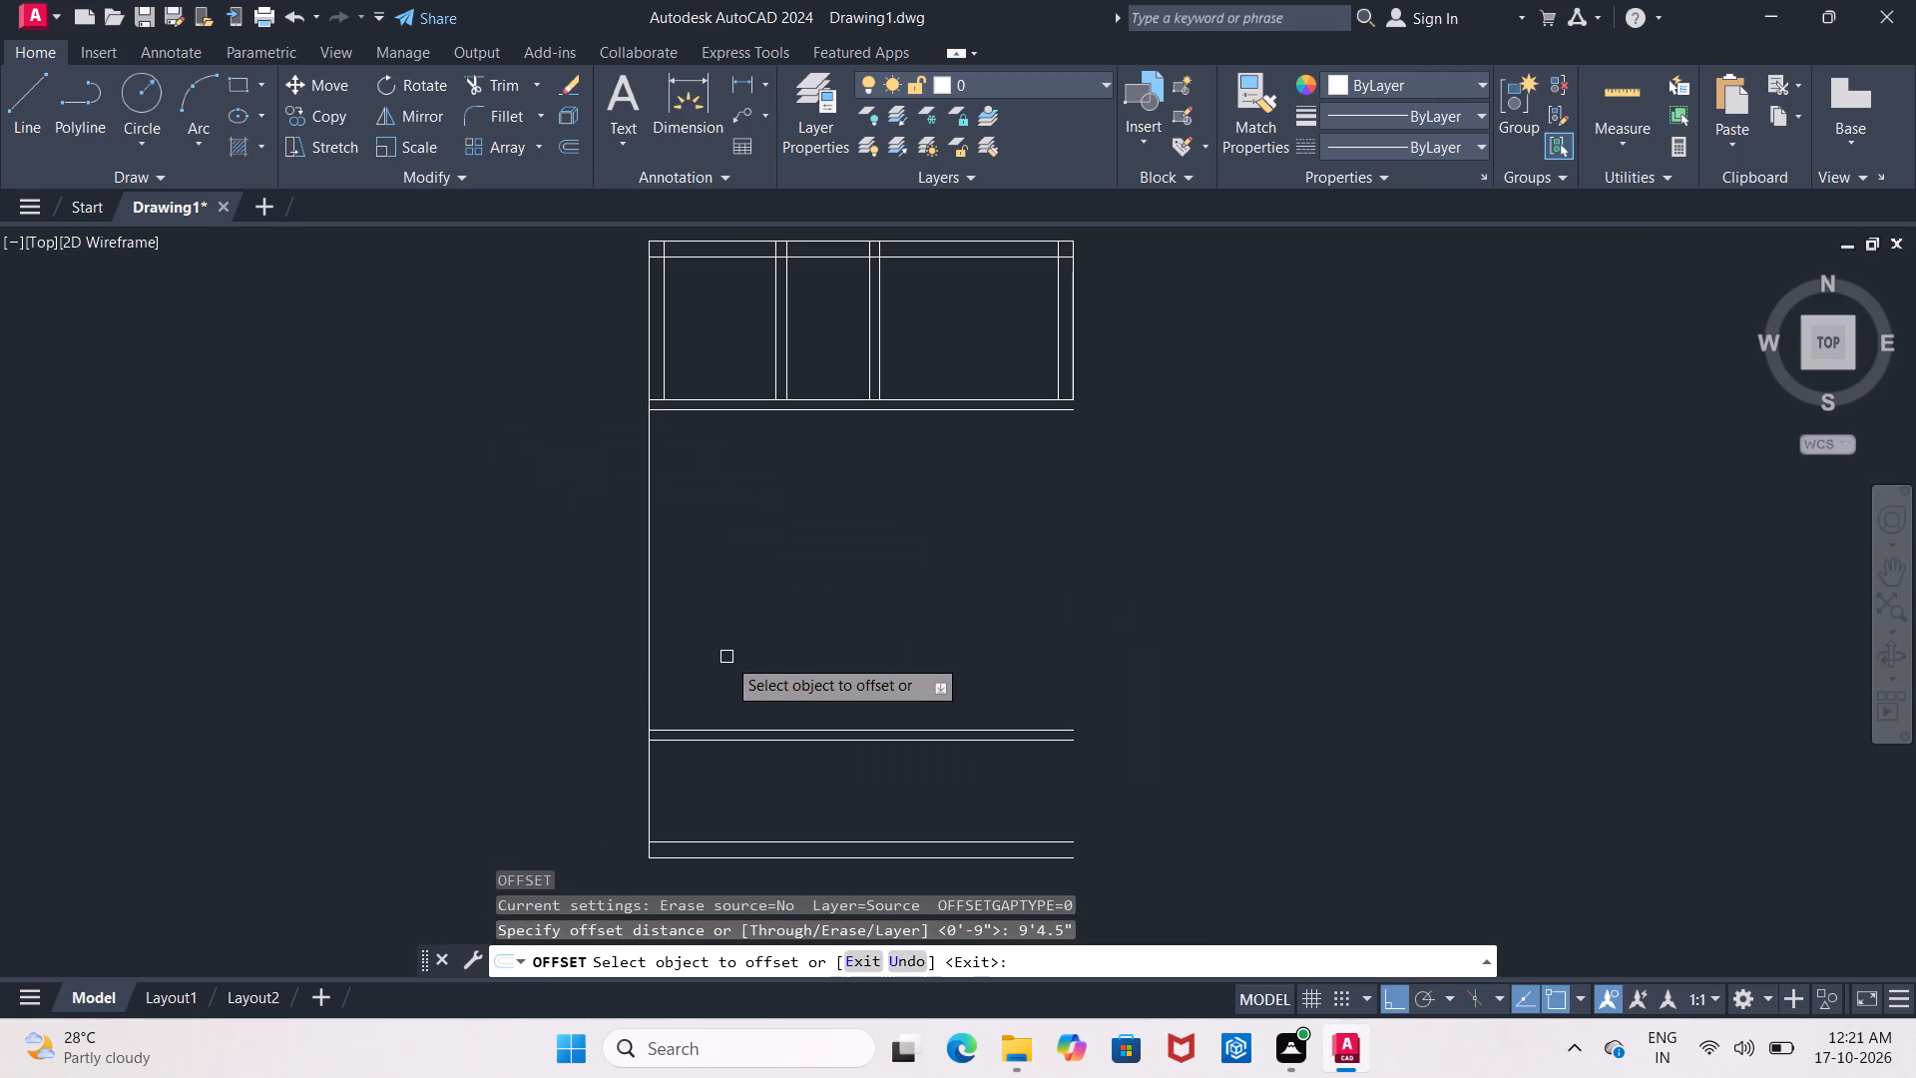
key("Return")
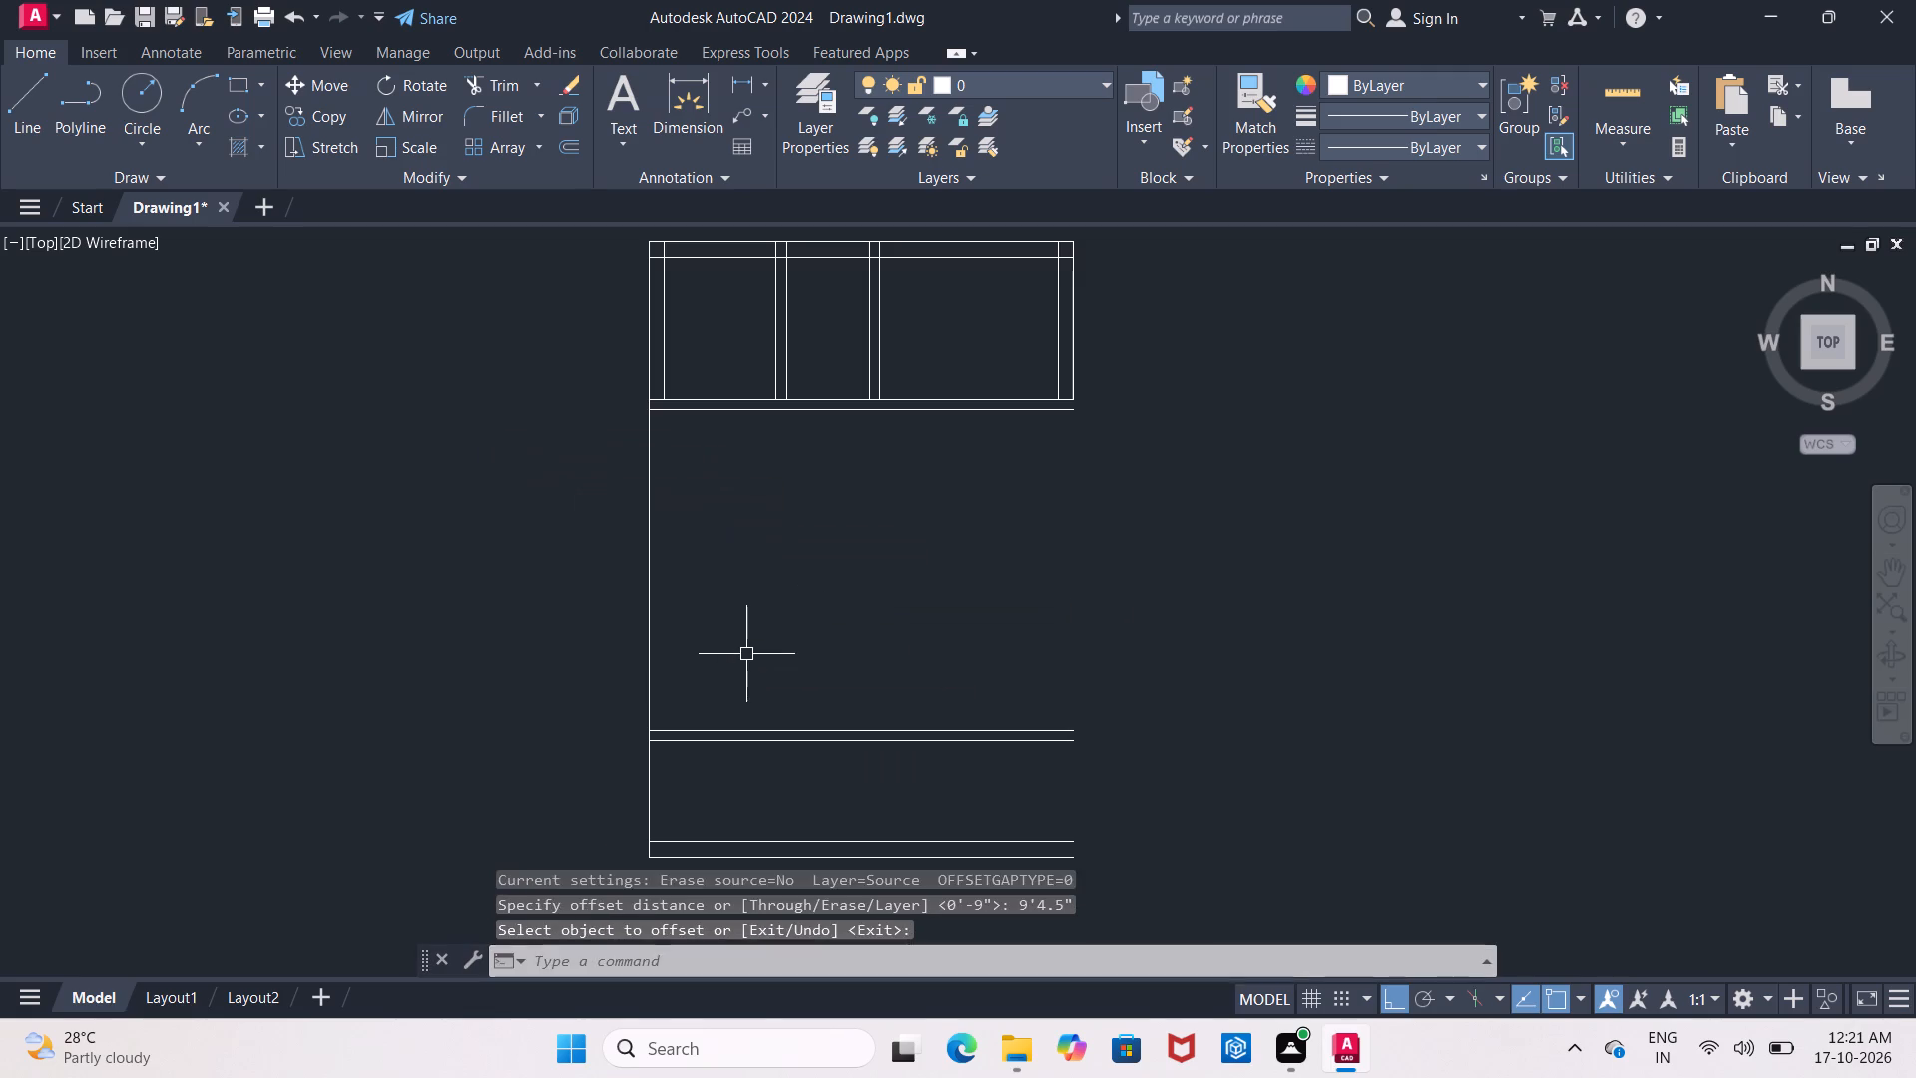
Offset the left wall's full-height outer line 9" inward to form its inner line.
key("Return")
key("9")
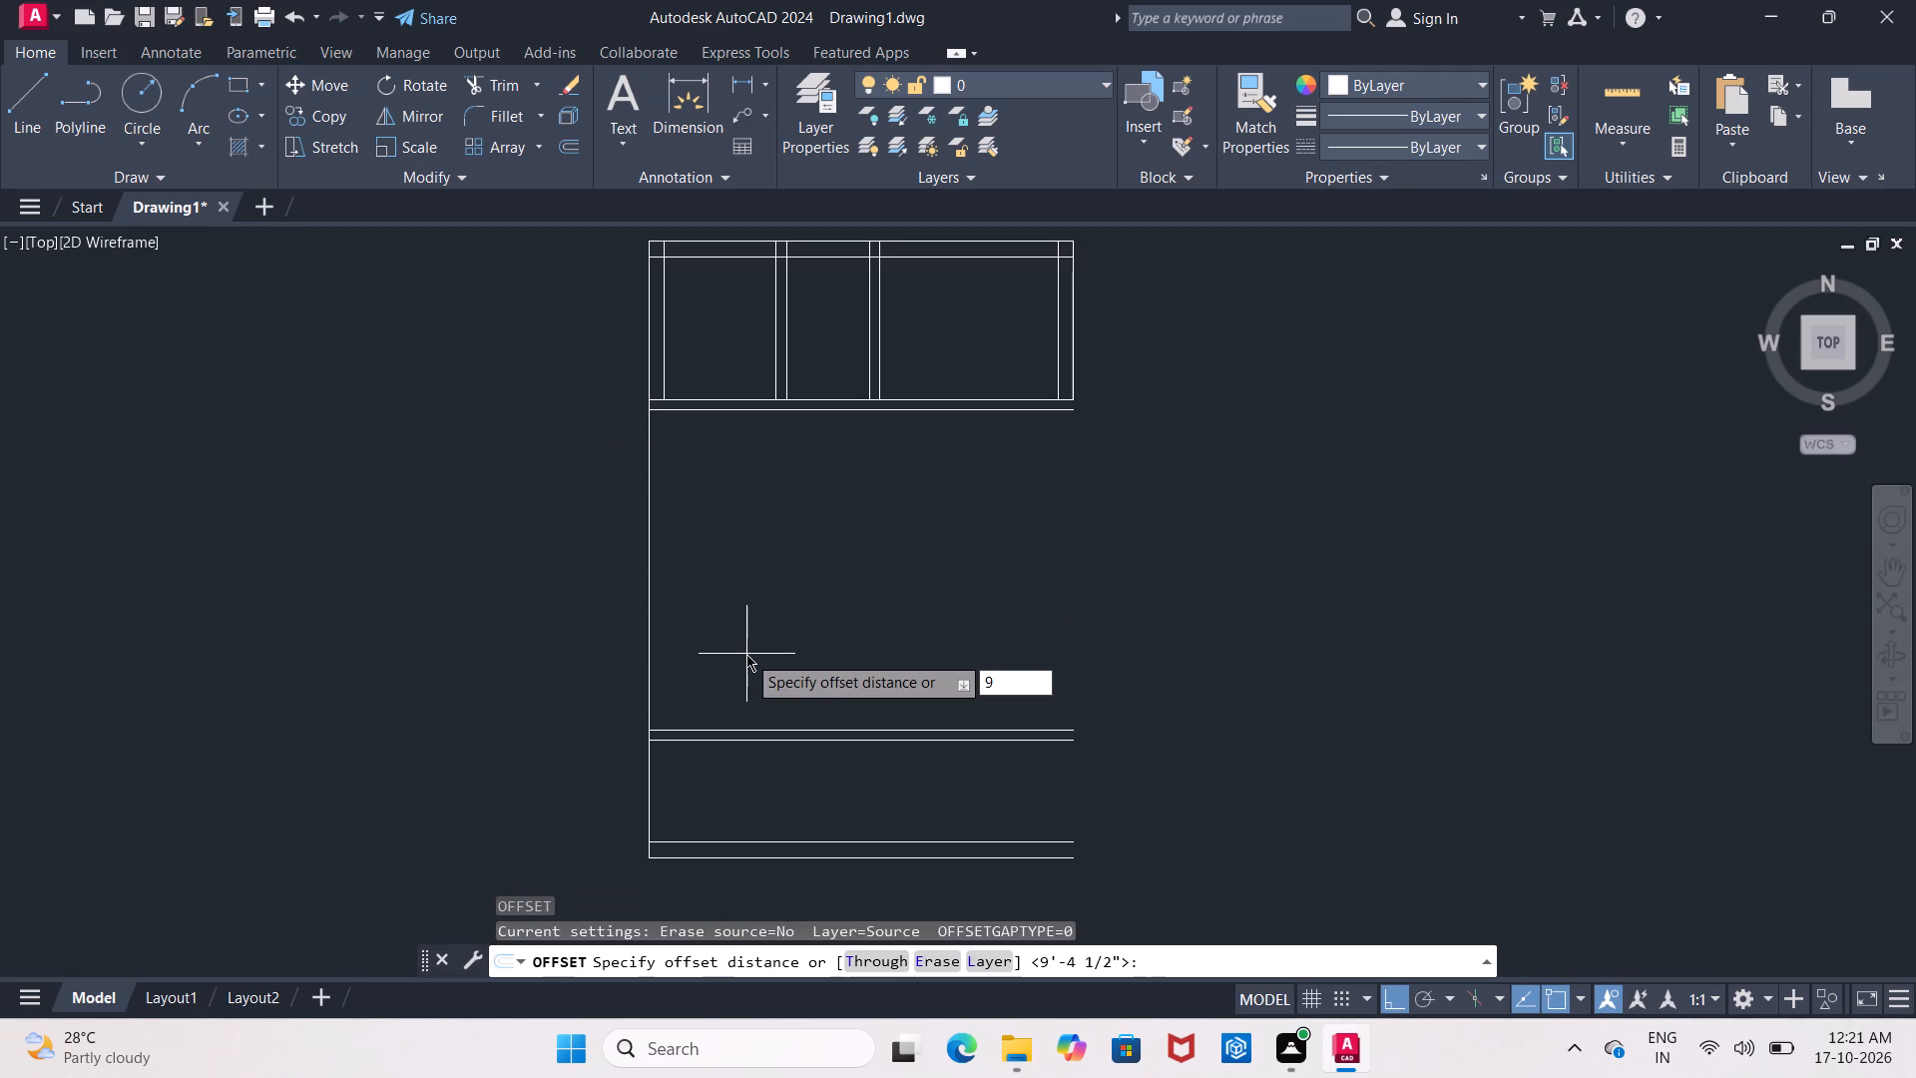
key("shift+quotedbl")
key("Return")
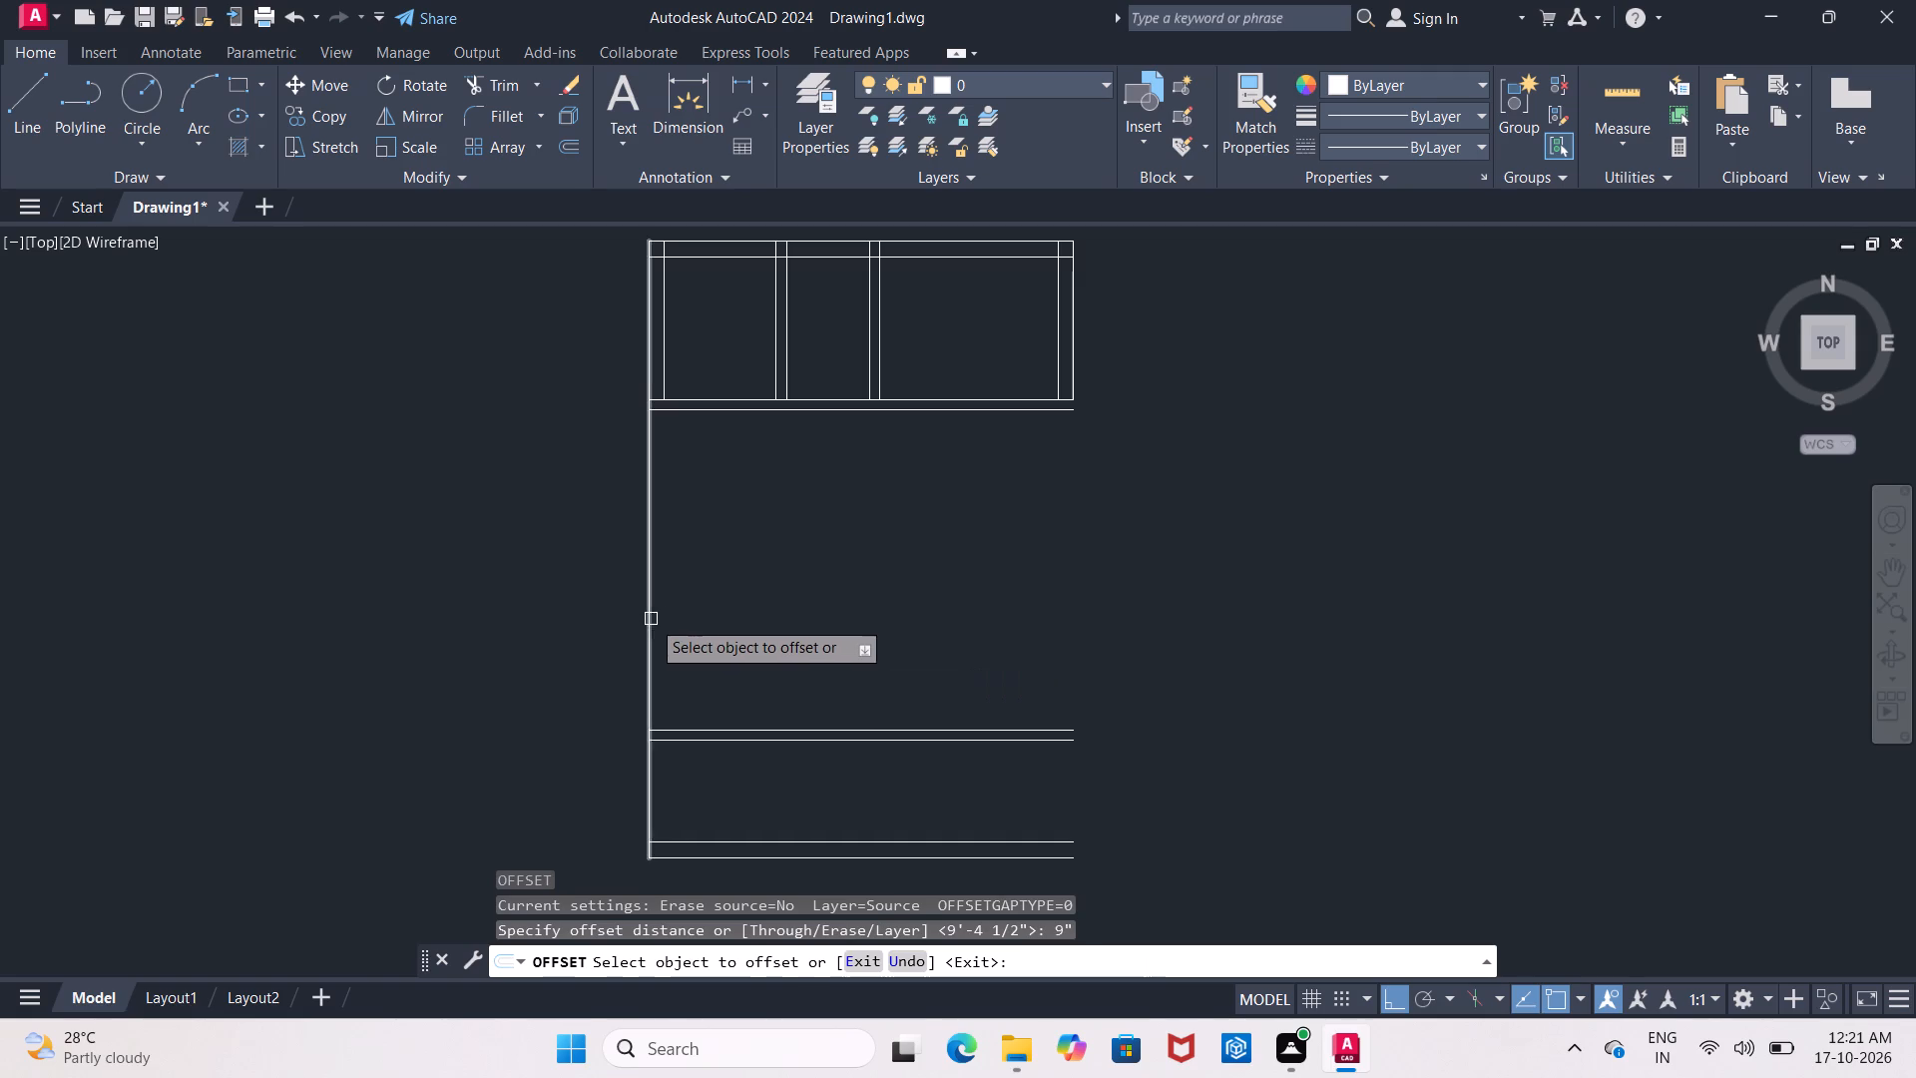
left_click(651, 619)
left_click(735, 618)
key("Return")
Offset the left wall's inner line 9'4.5" to the right to mark the vertical partition's first line.
key("Return")
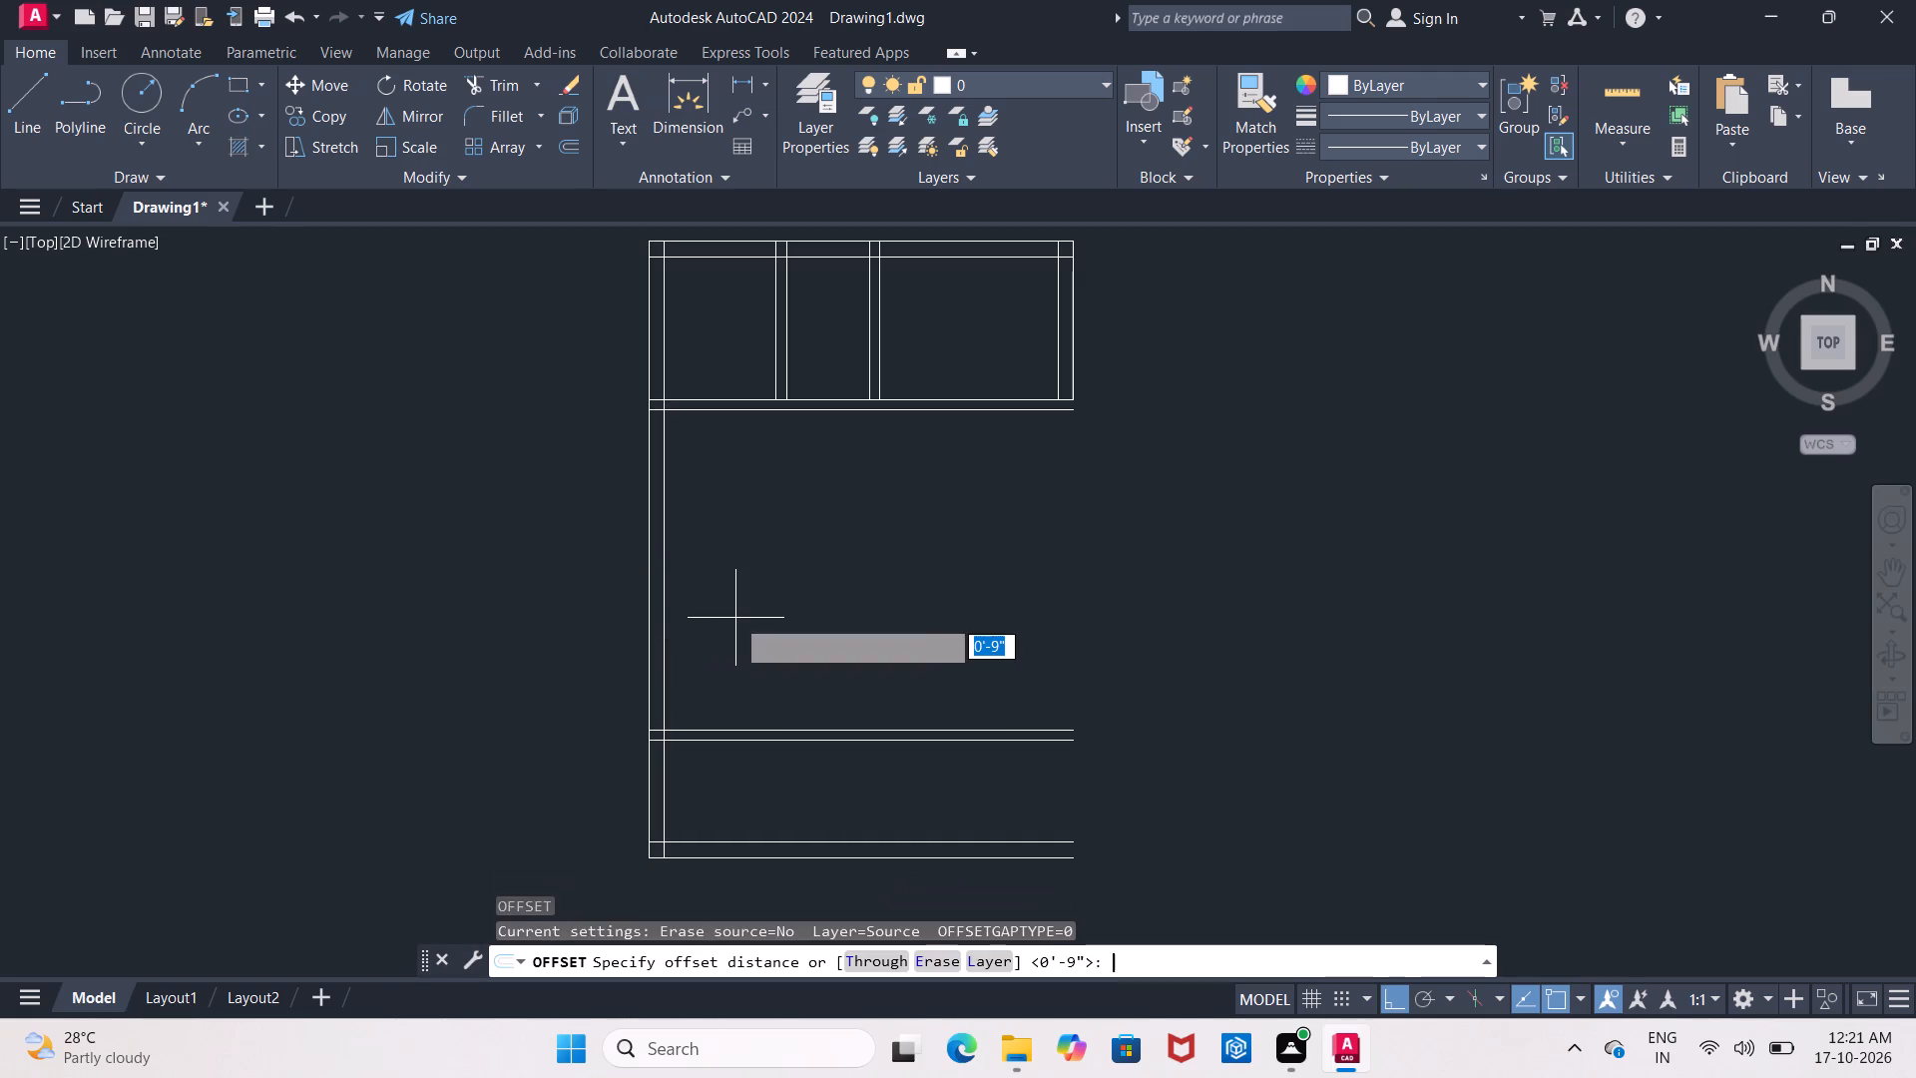
key("9")
type("'4.5")
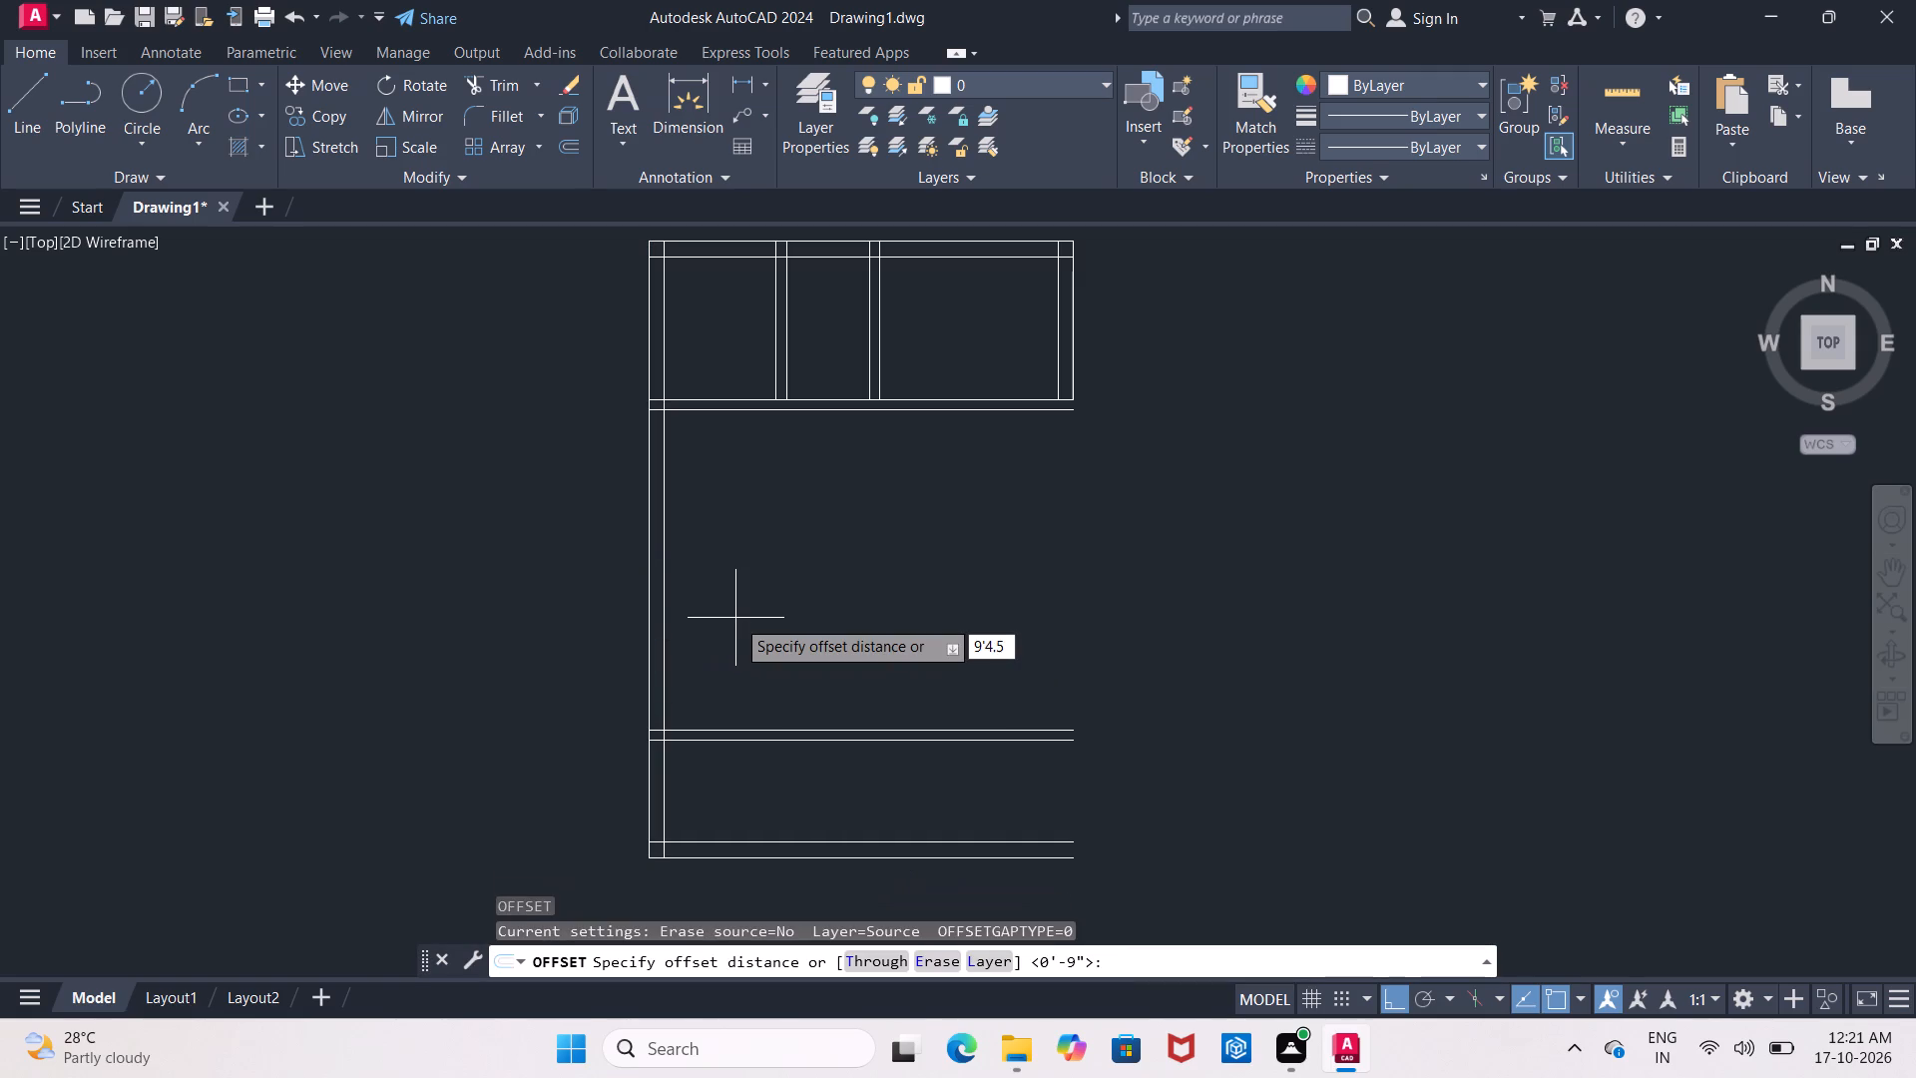
key("shift+quotedbl")
key("Return")
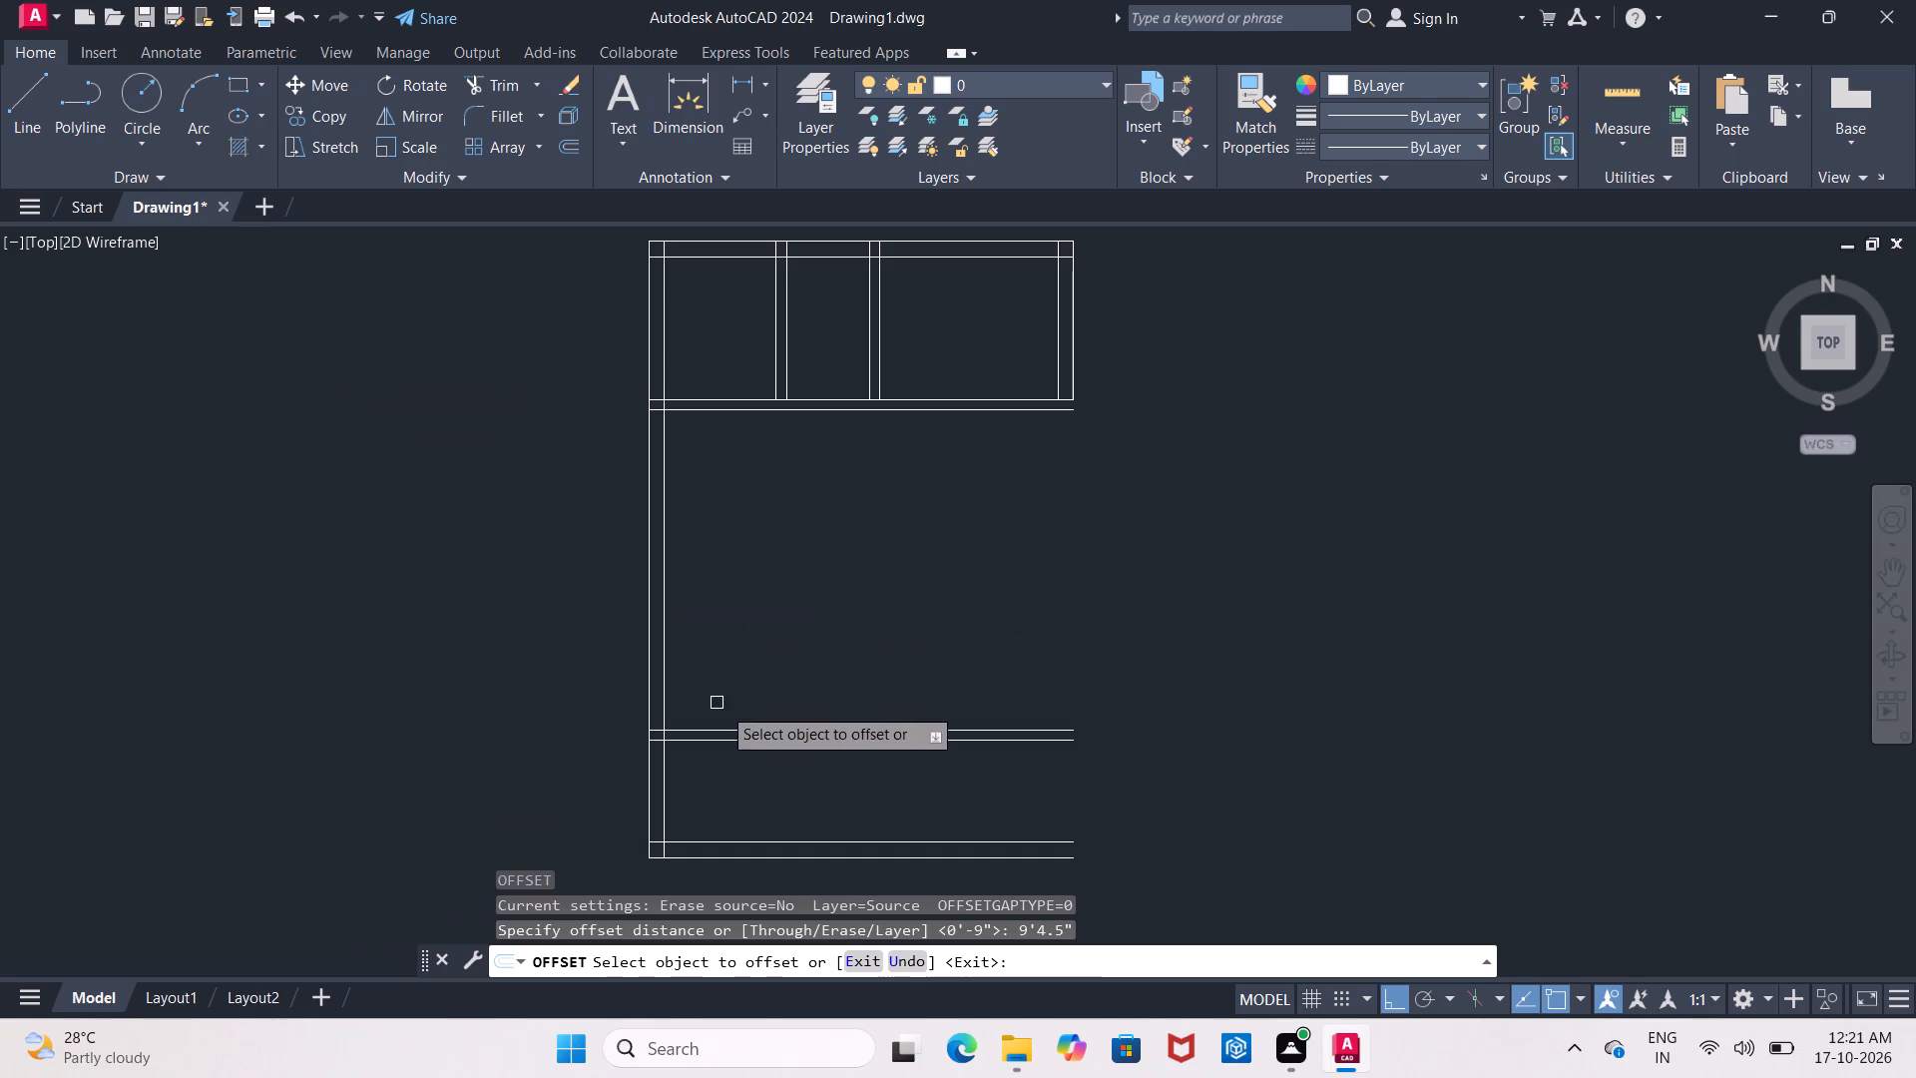
left_click(663, 667)
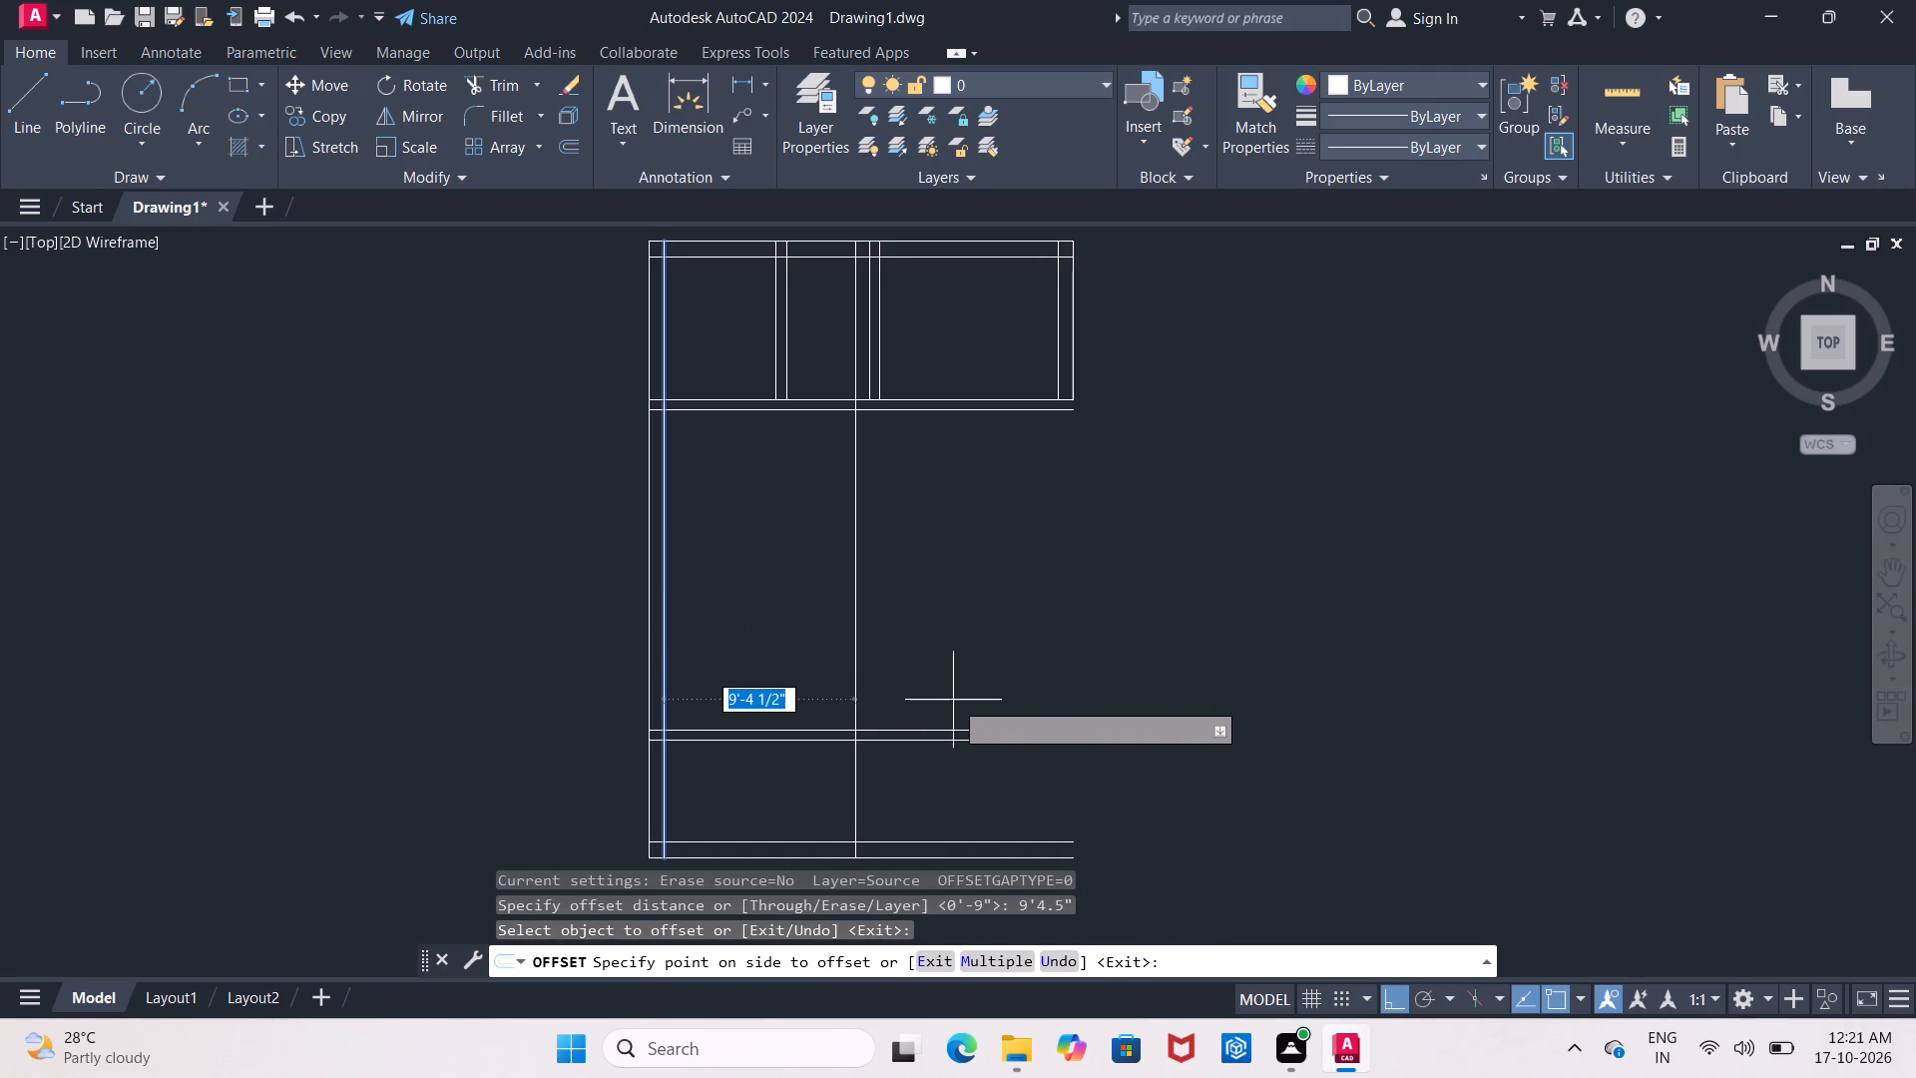
left_click(955, 700)
key("Return")
Offset the new vertical partition line 6" to the right to give the partition its thickness.
key("Return")
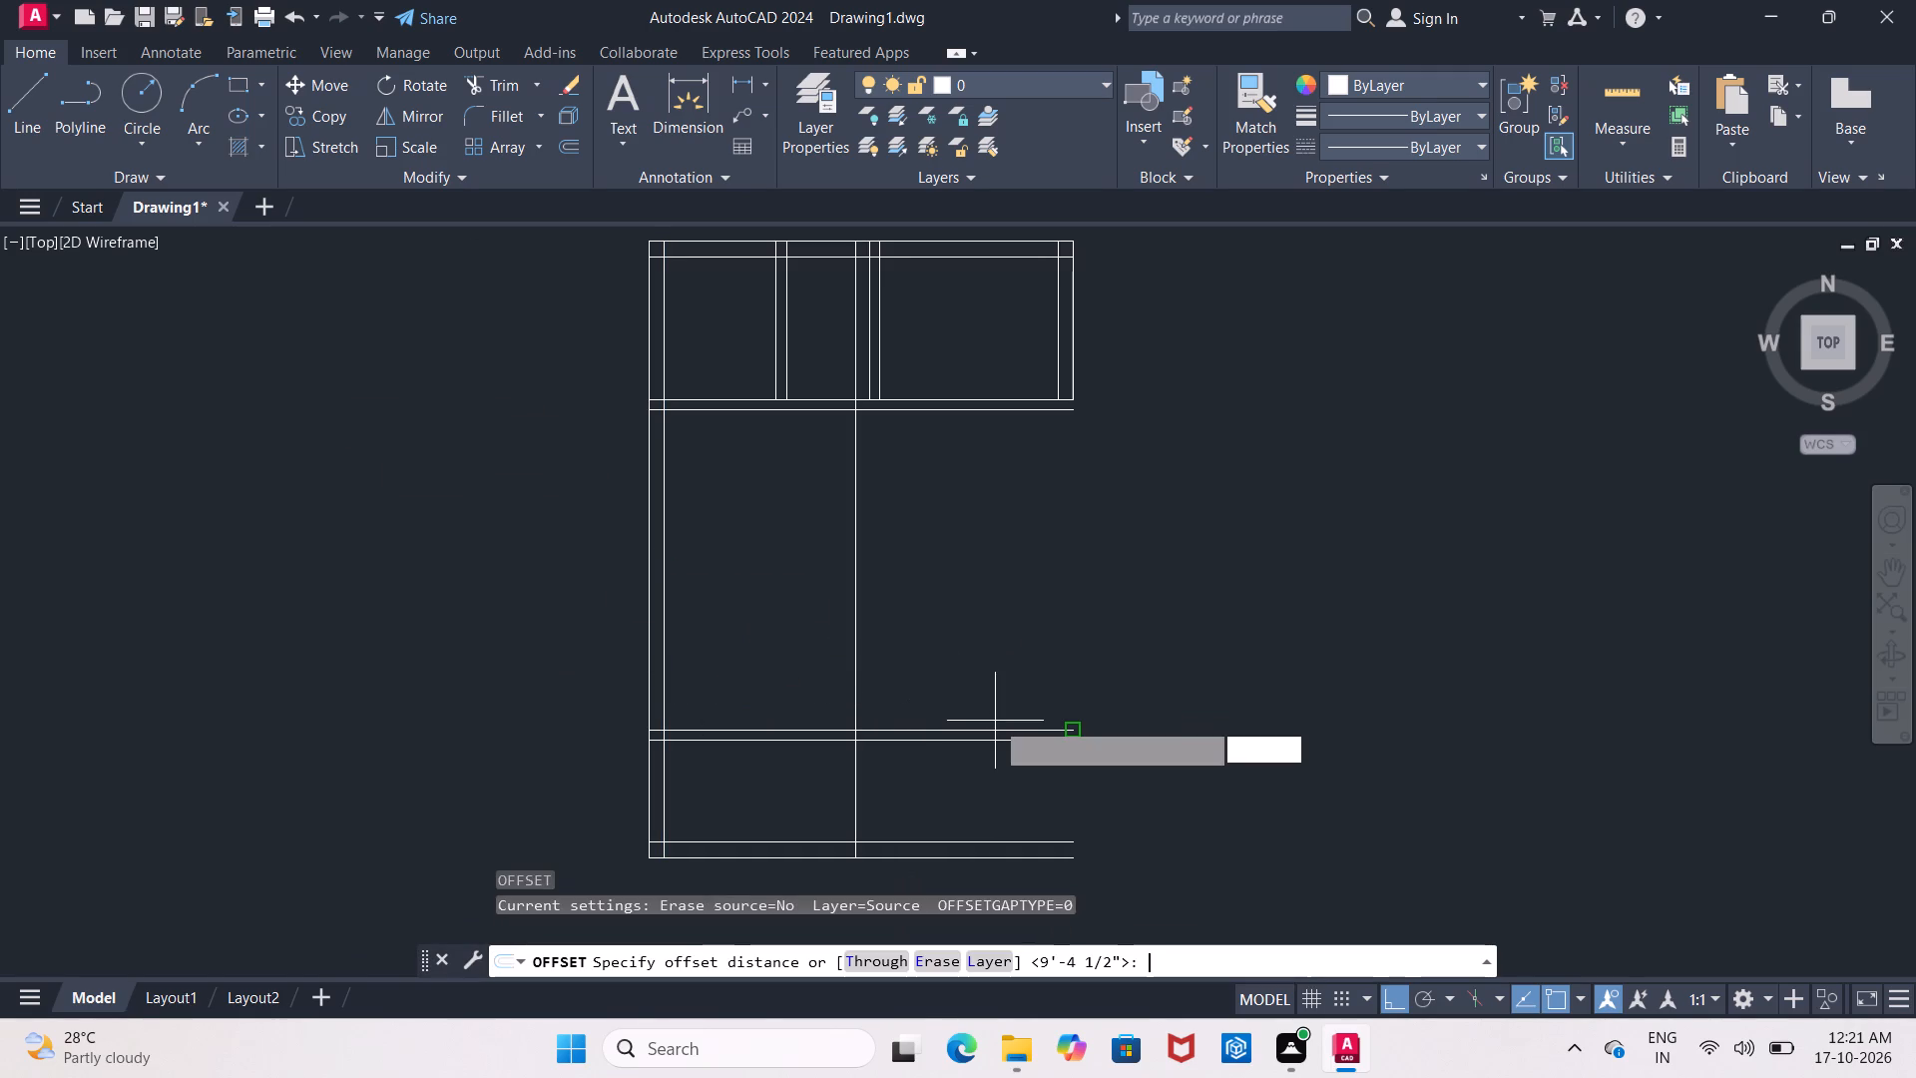
key("6")
key("shift+quotedbl")
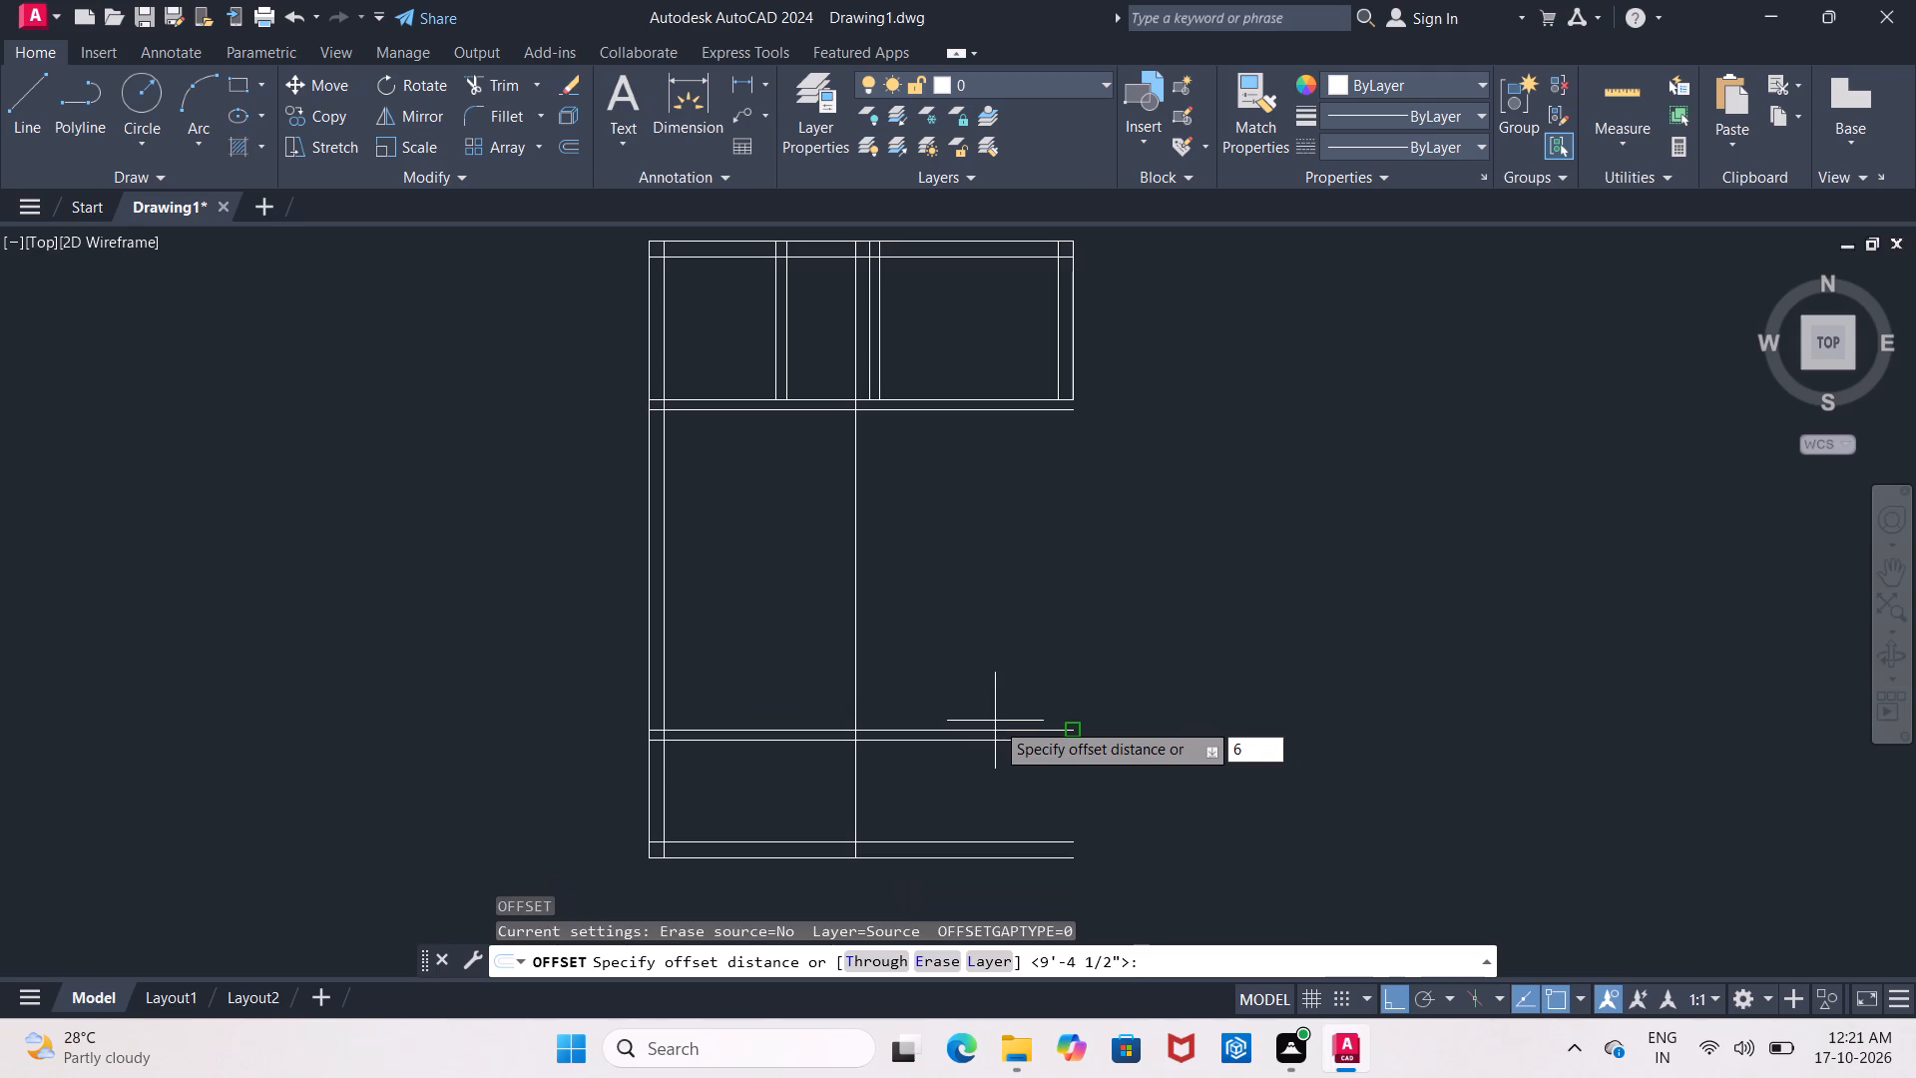
key("Return")
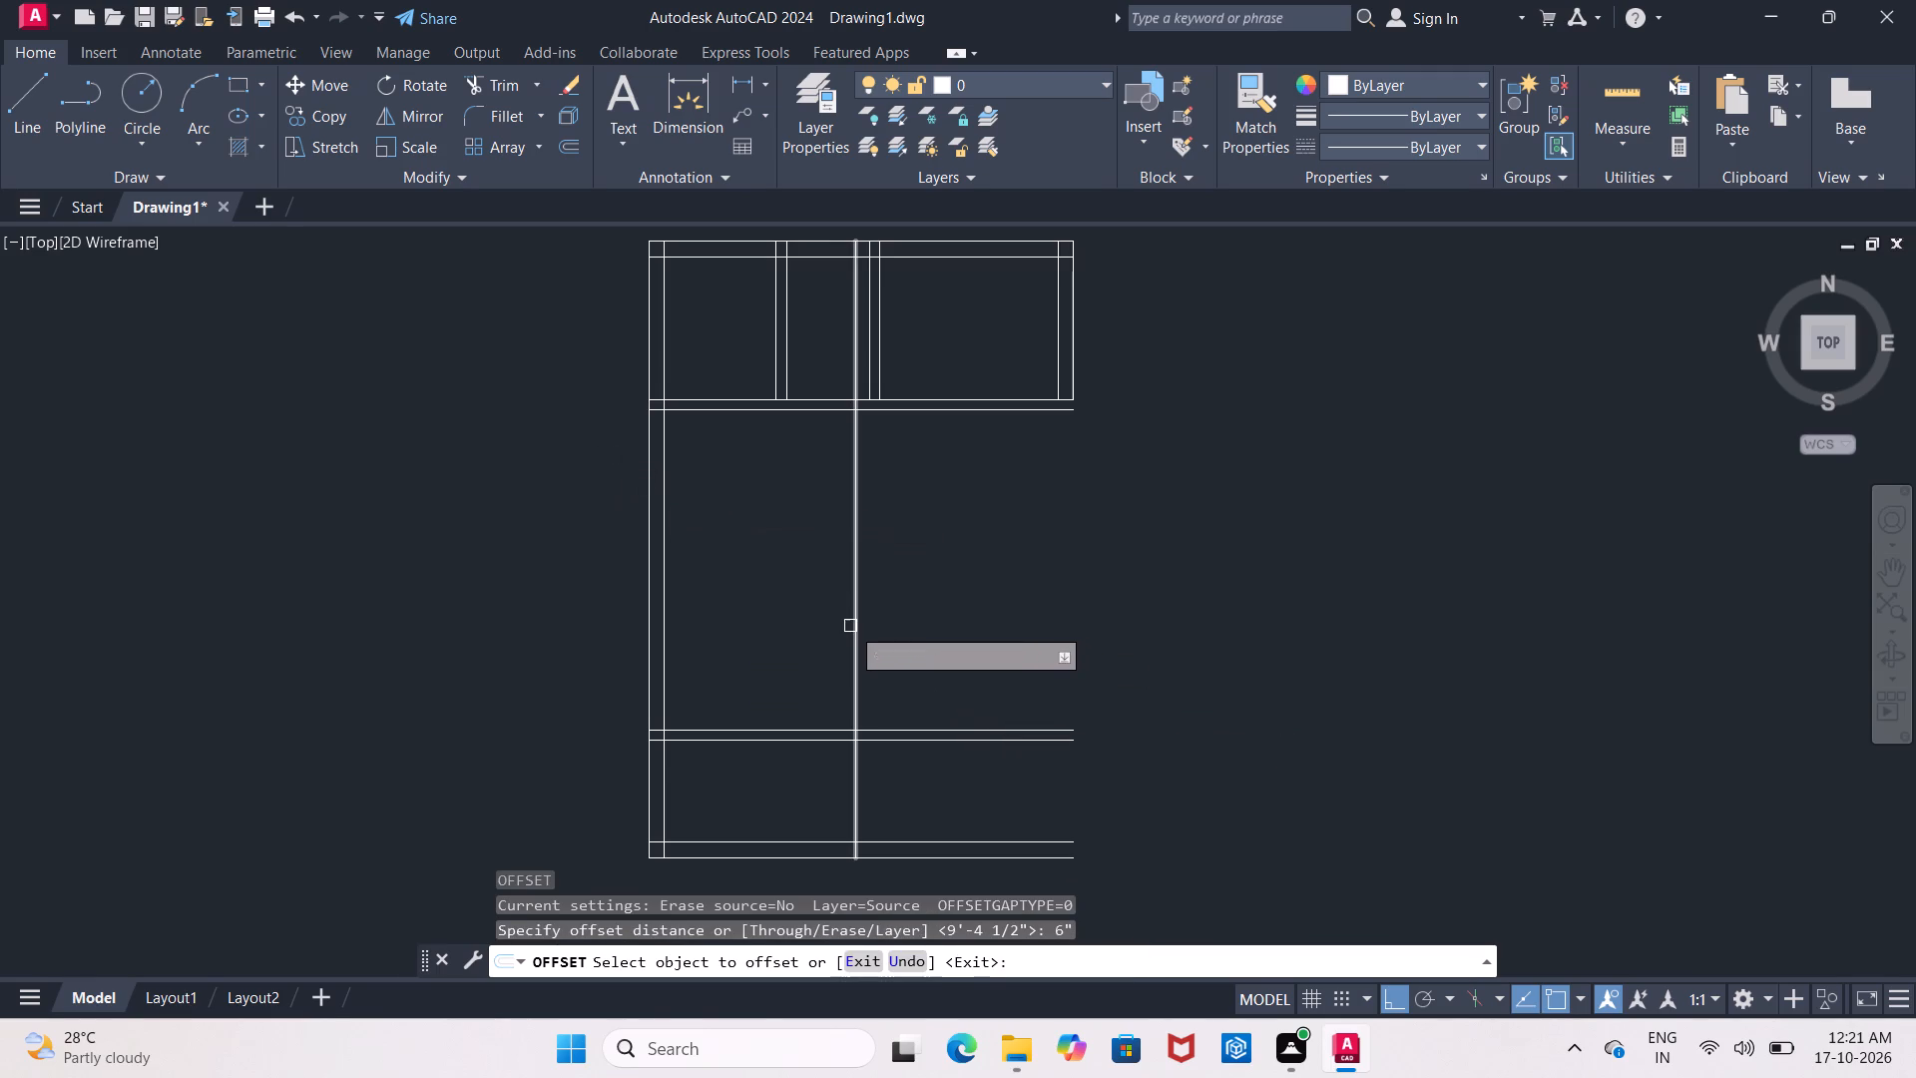
left_click(851, 626)
left_click(924, 643)
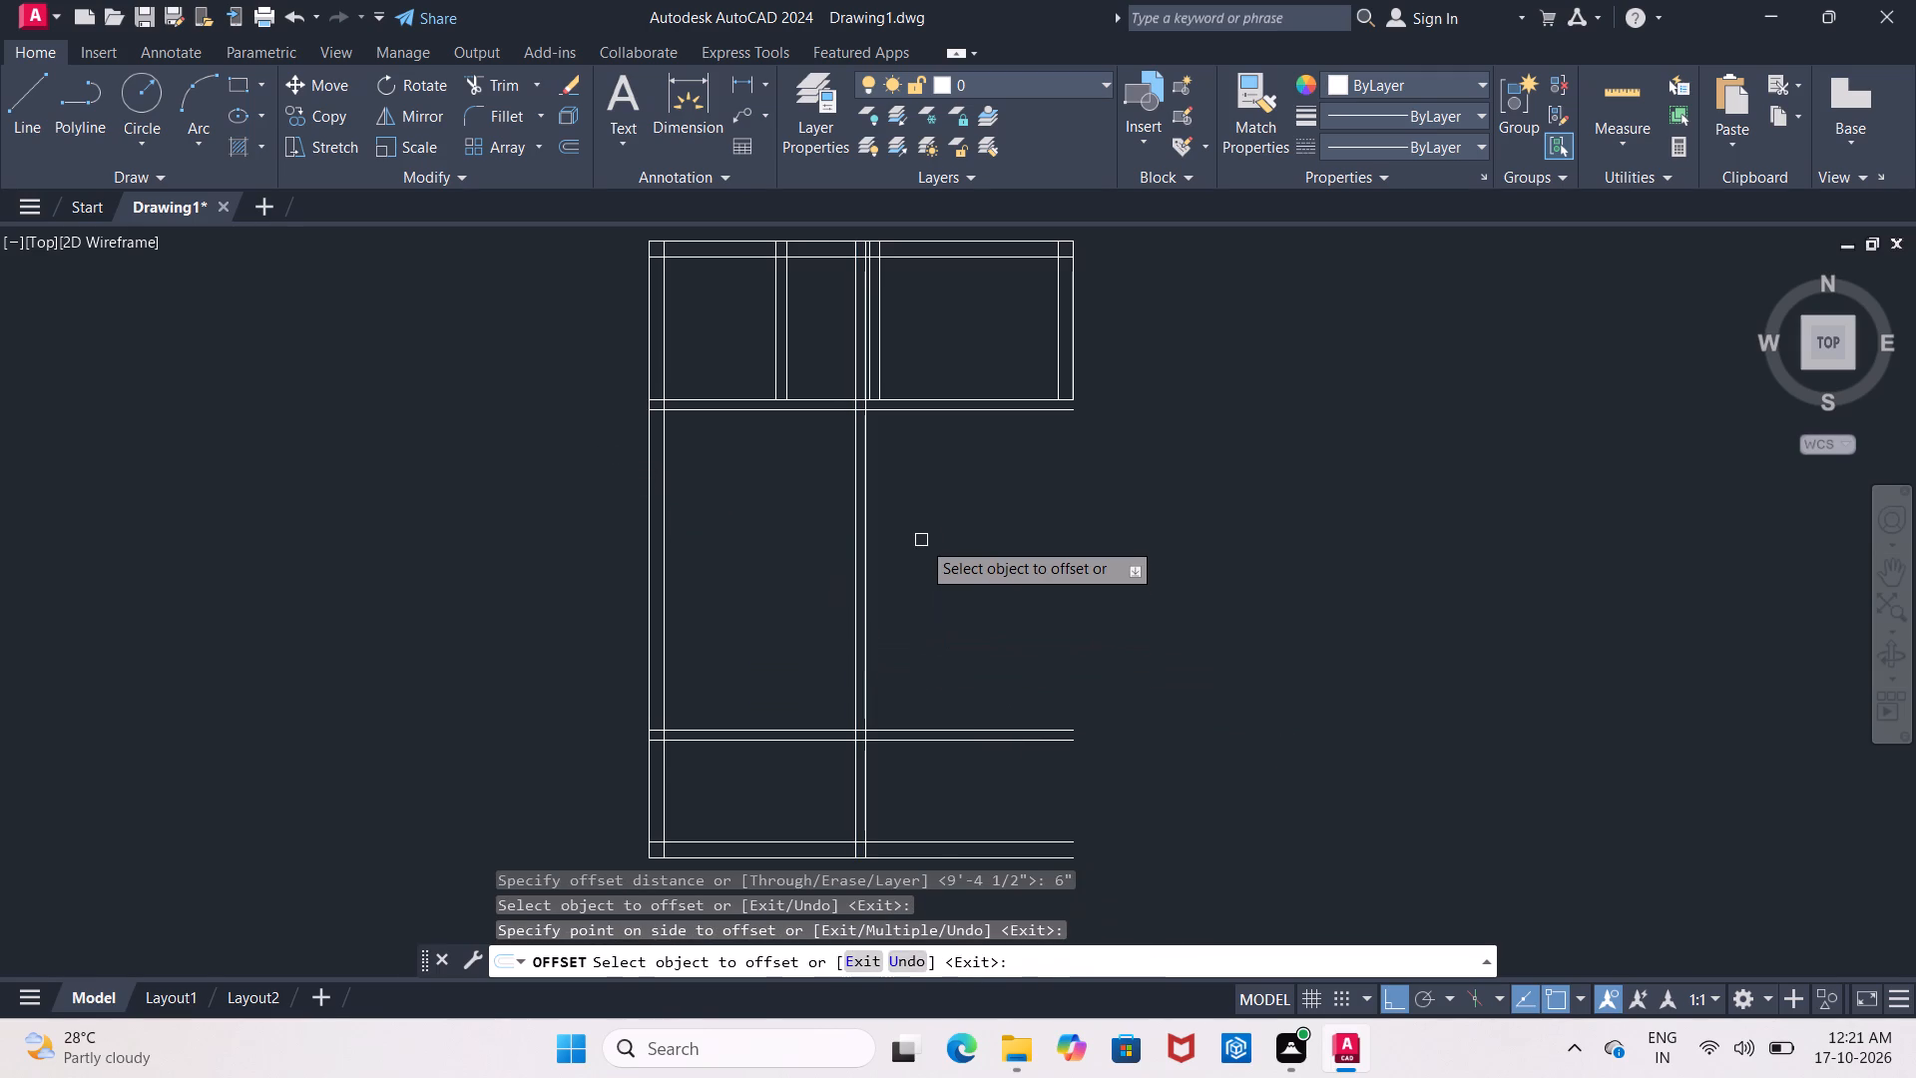
key("Return")
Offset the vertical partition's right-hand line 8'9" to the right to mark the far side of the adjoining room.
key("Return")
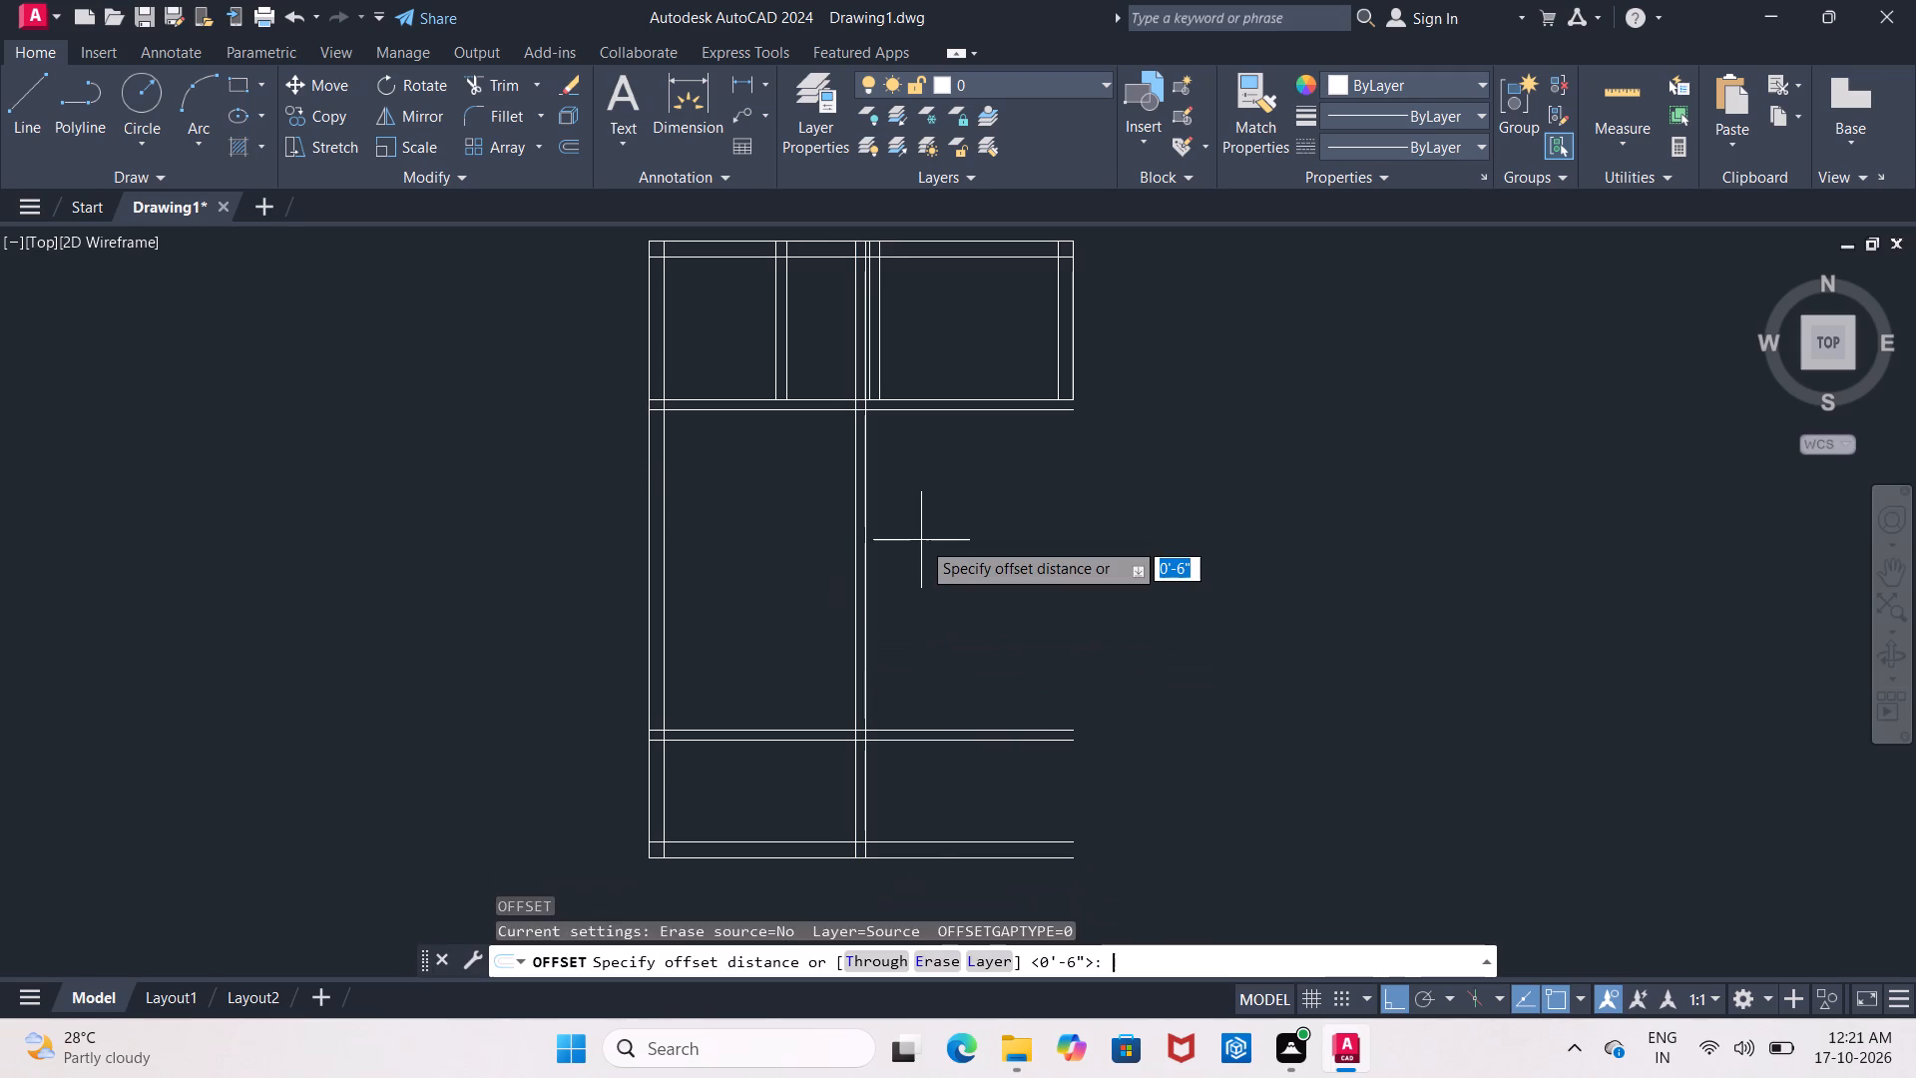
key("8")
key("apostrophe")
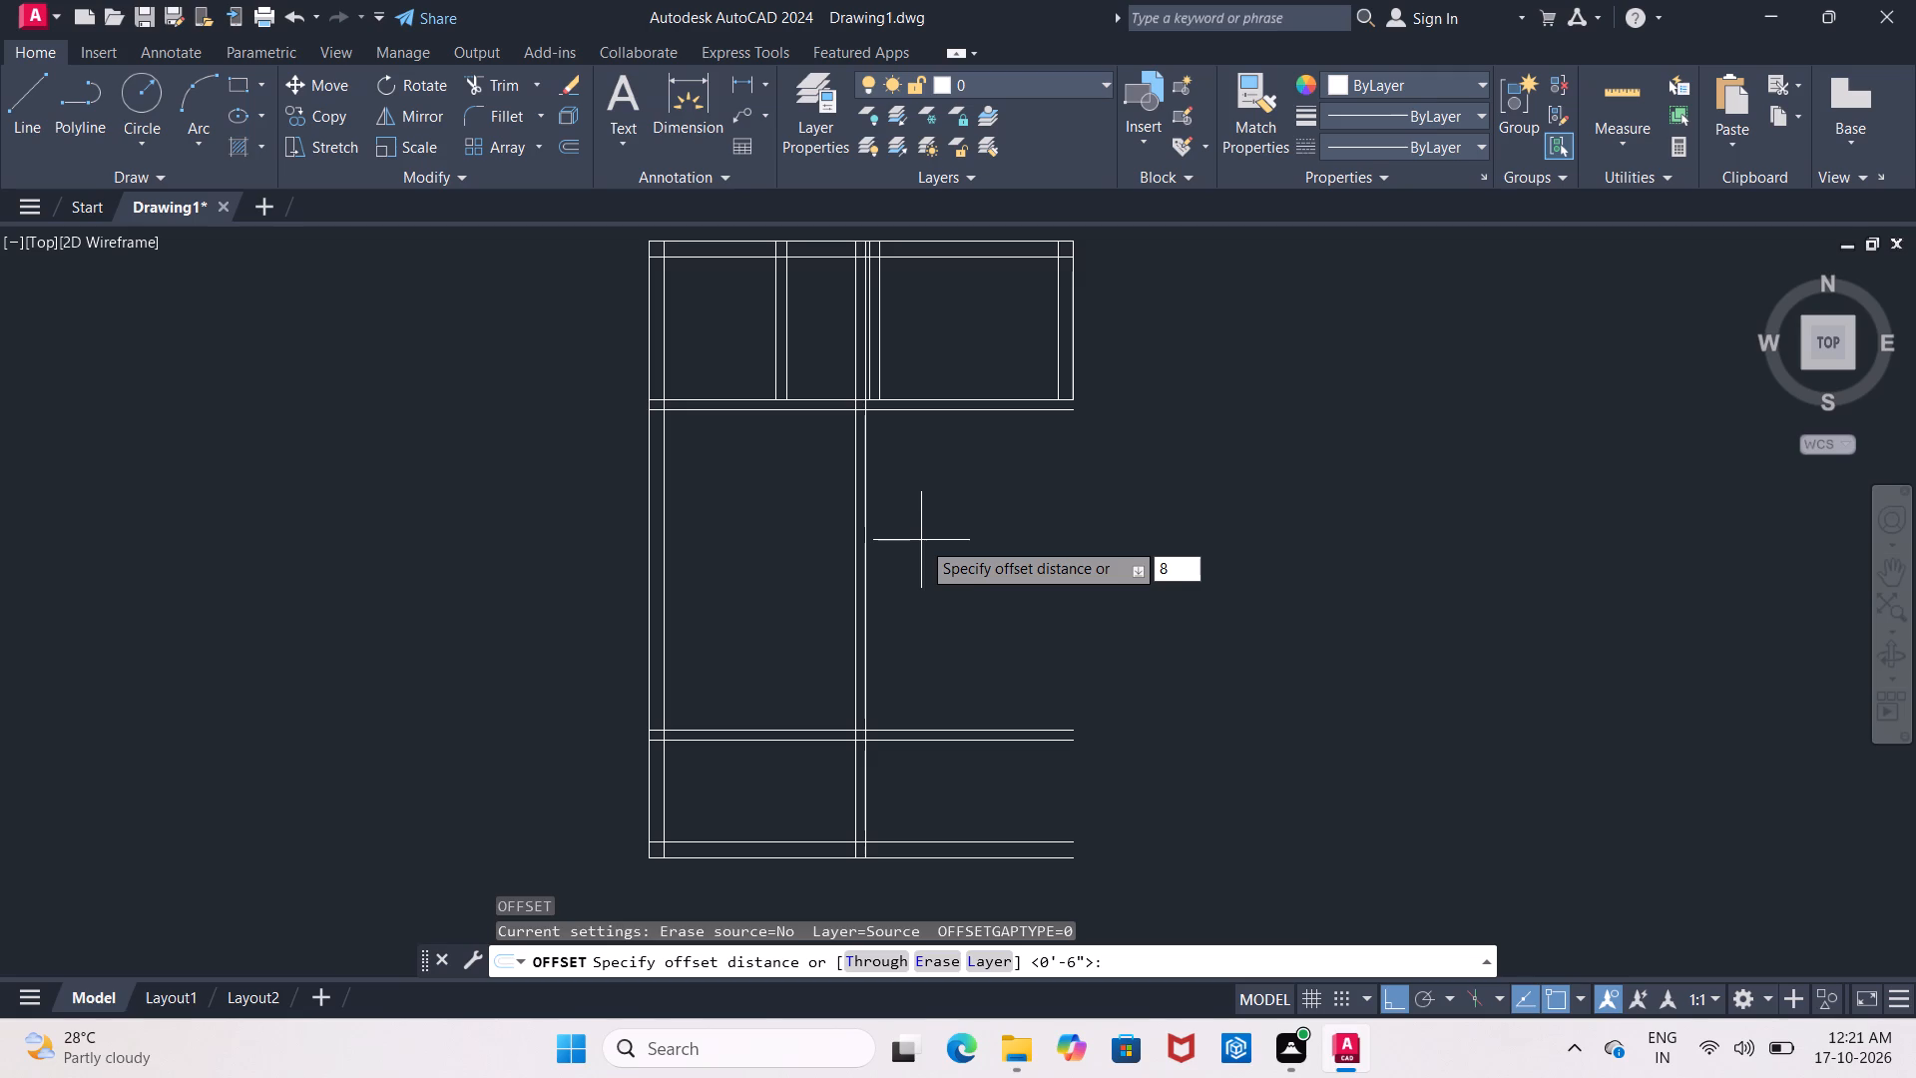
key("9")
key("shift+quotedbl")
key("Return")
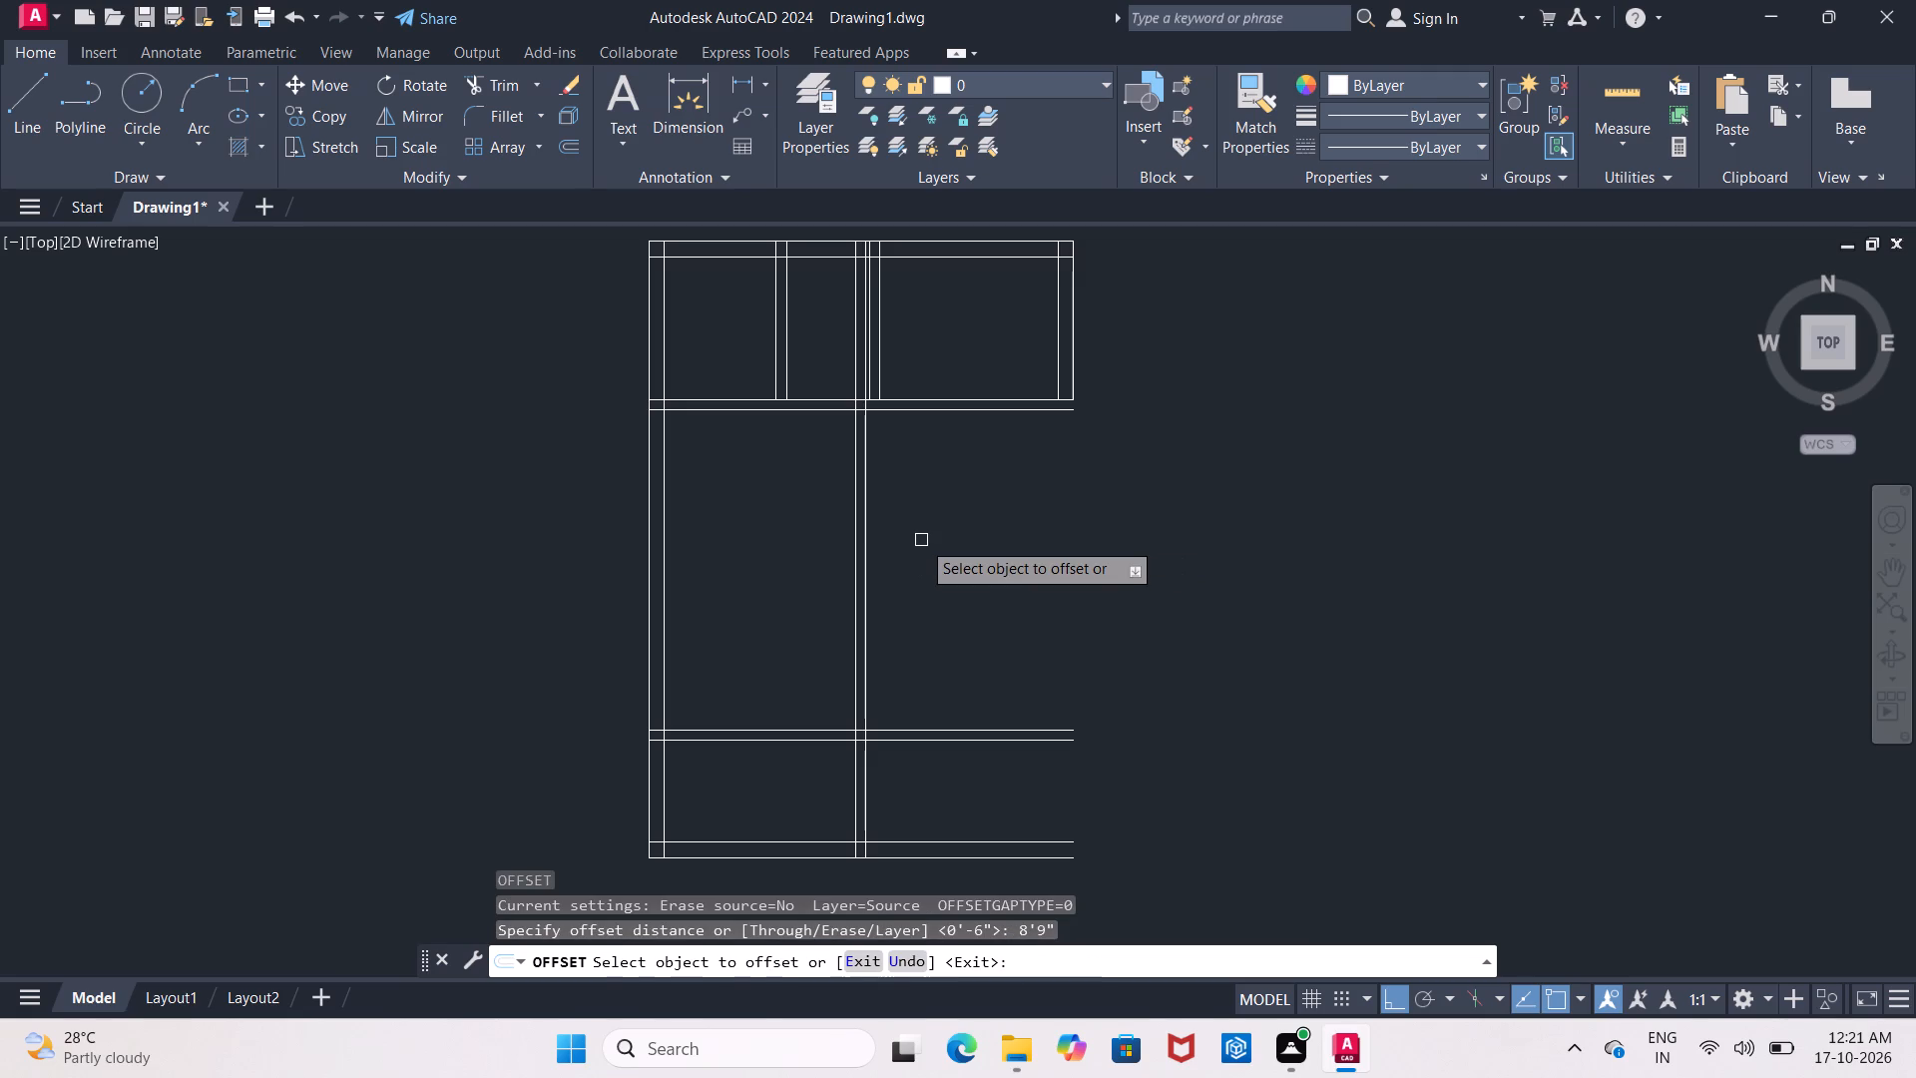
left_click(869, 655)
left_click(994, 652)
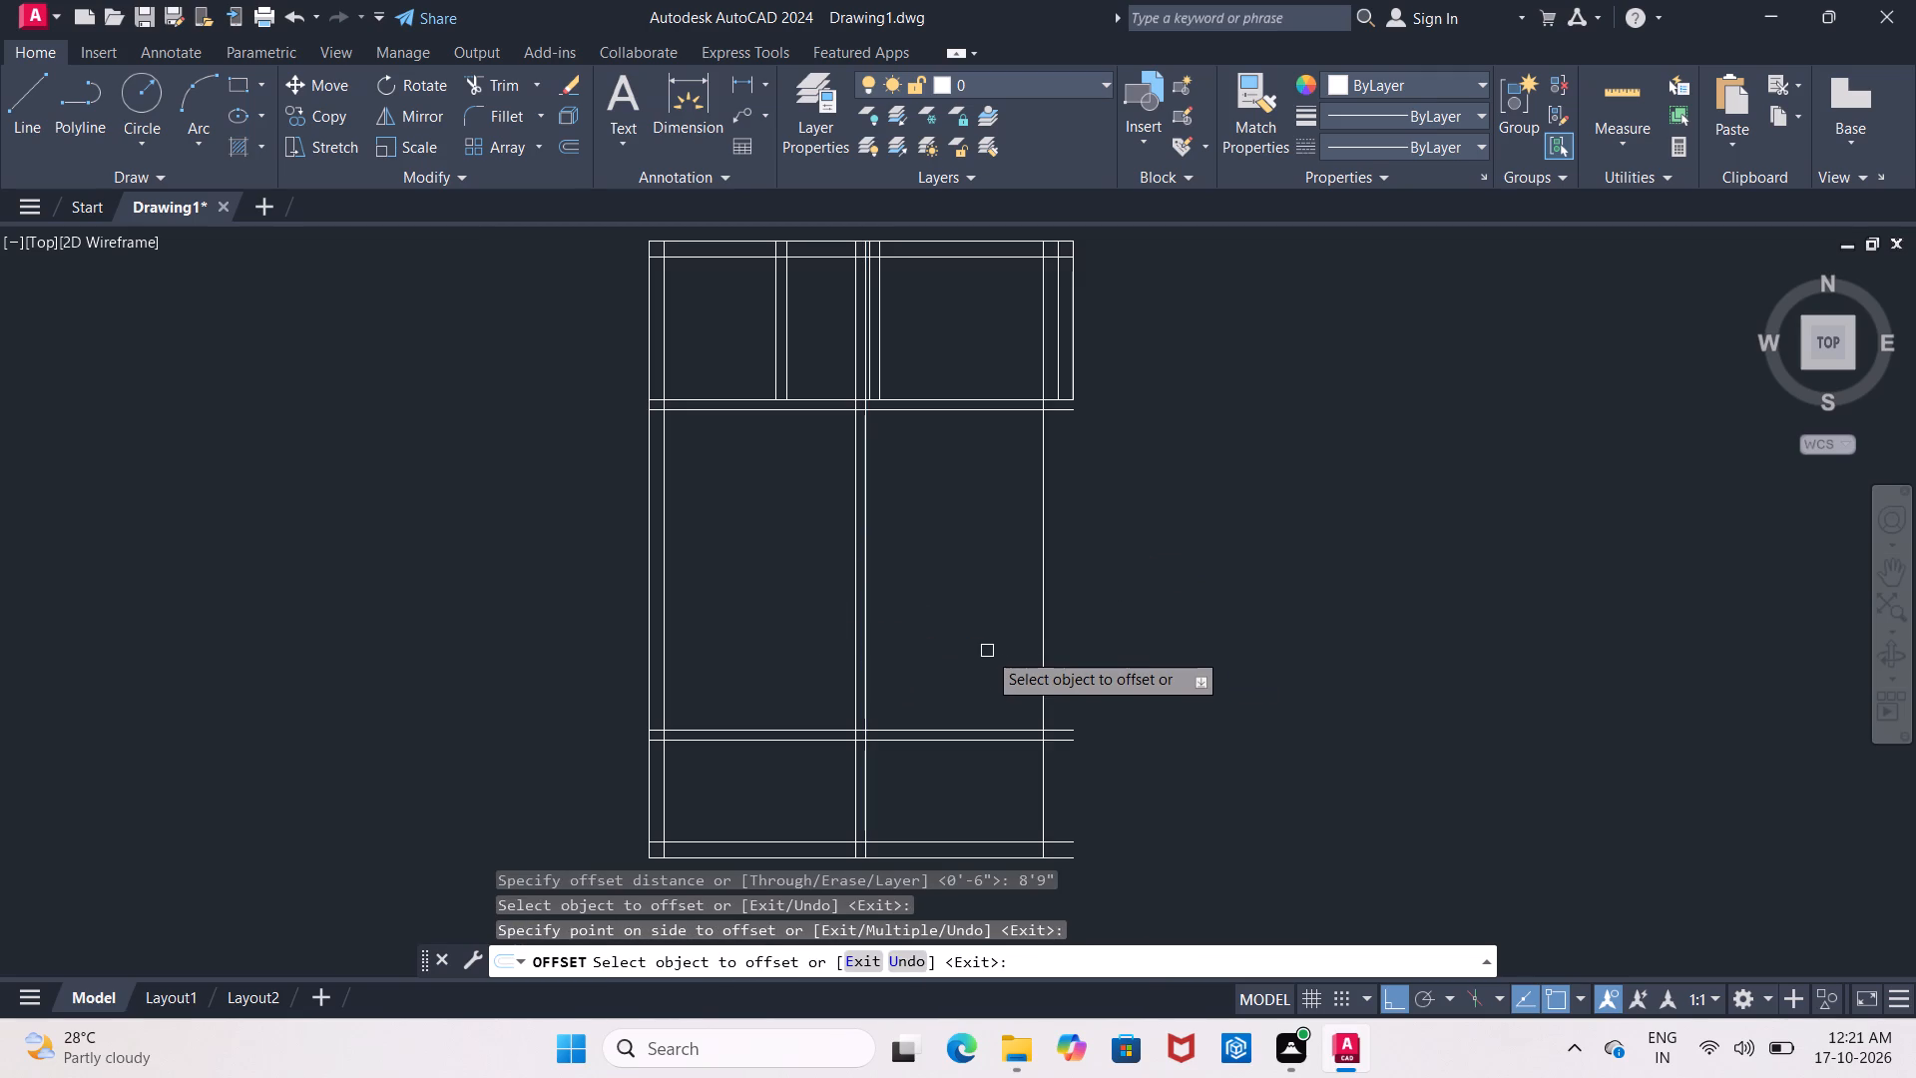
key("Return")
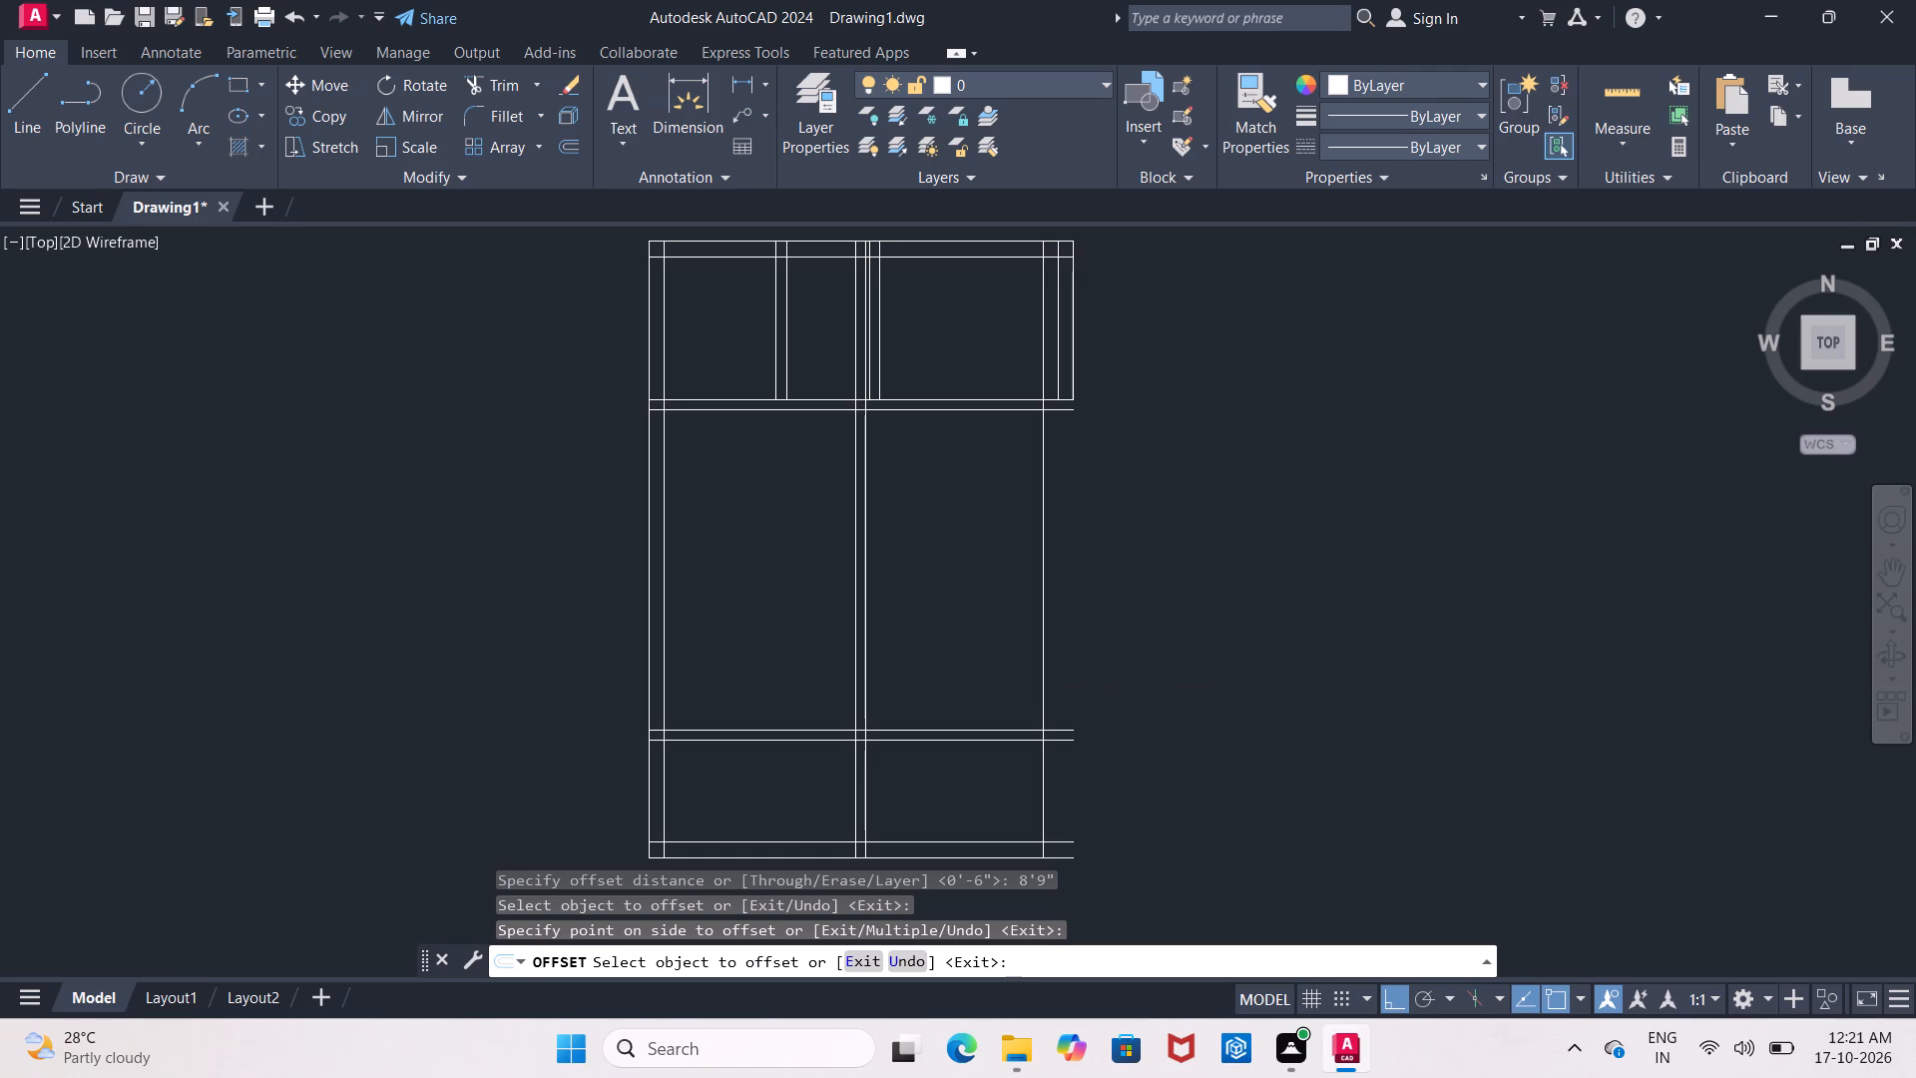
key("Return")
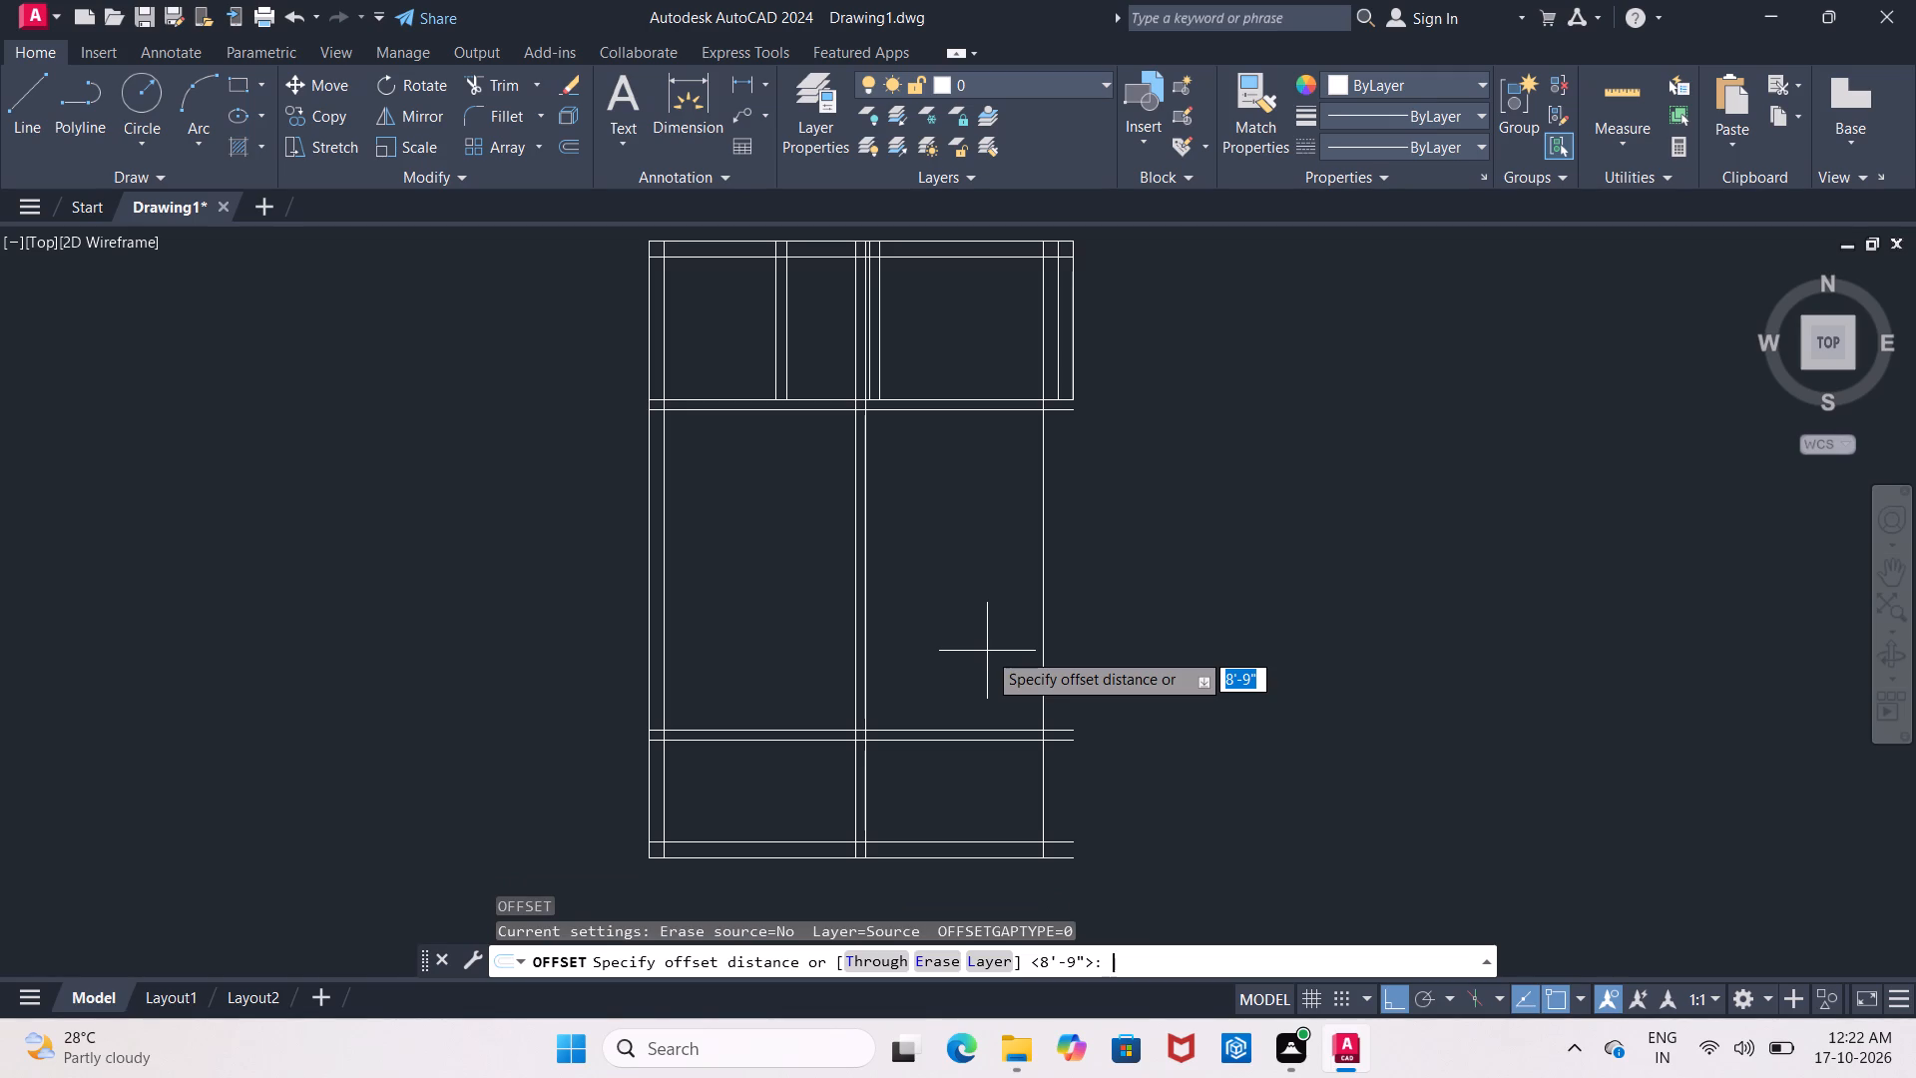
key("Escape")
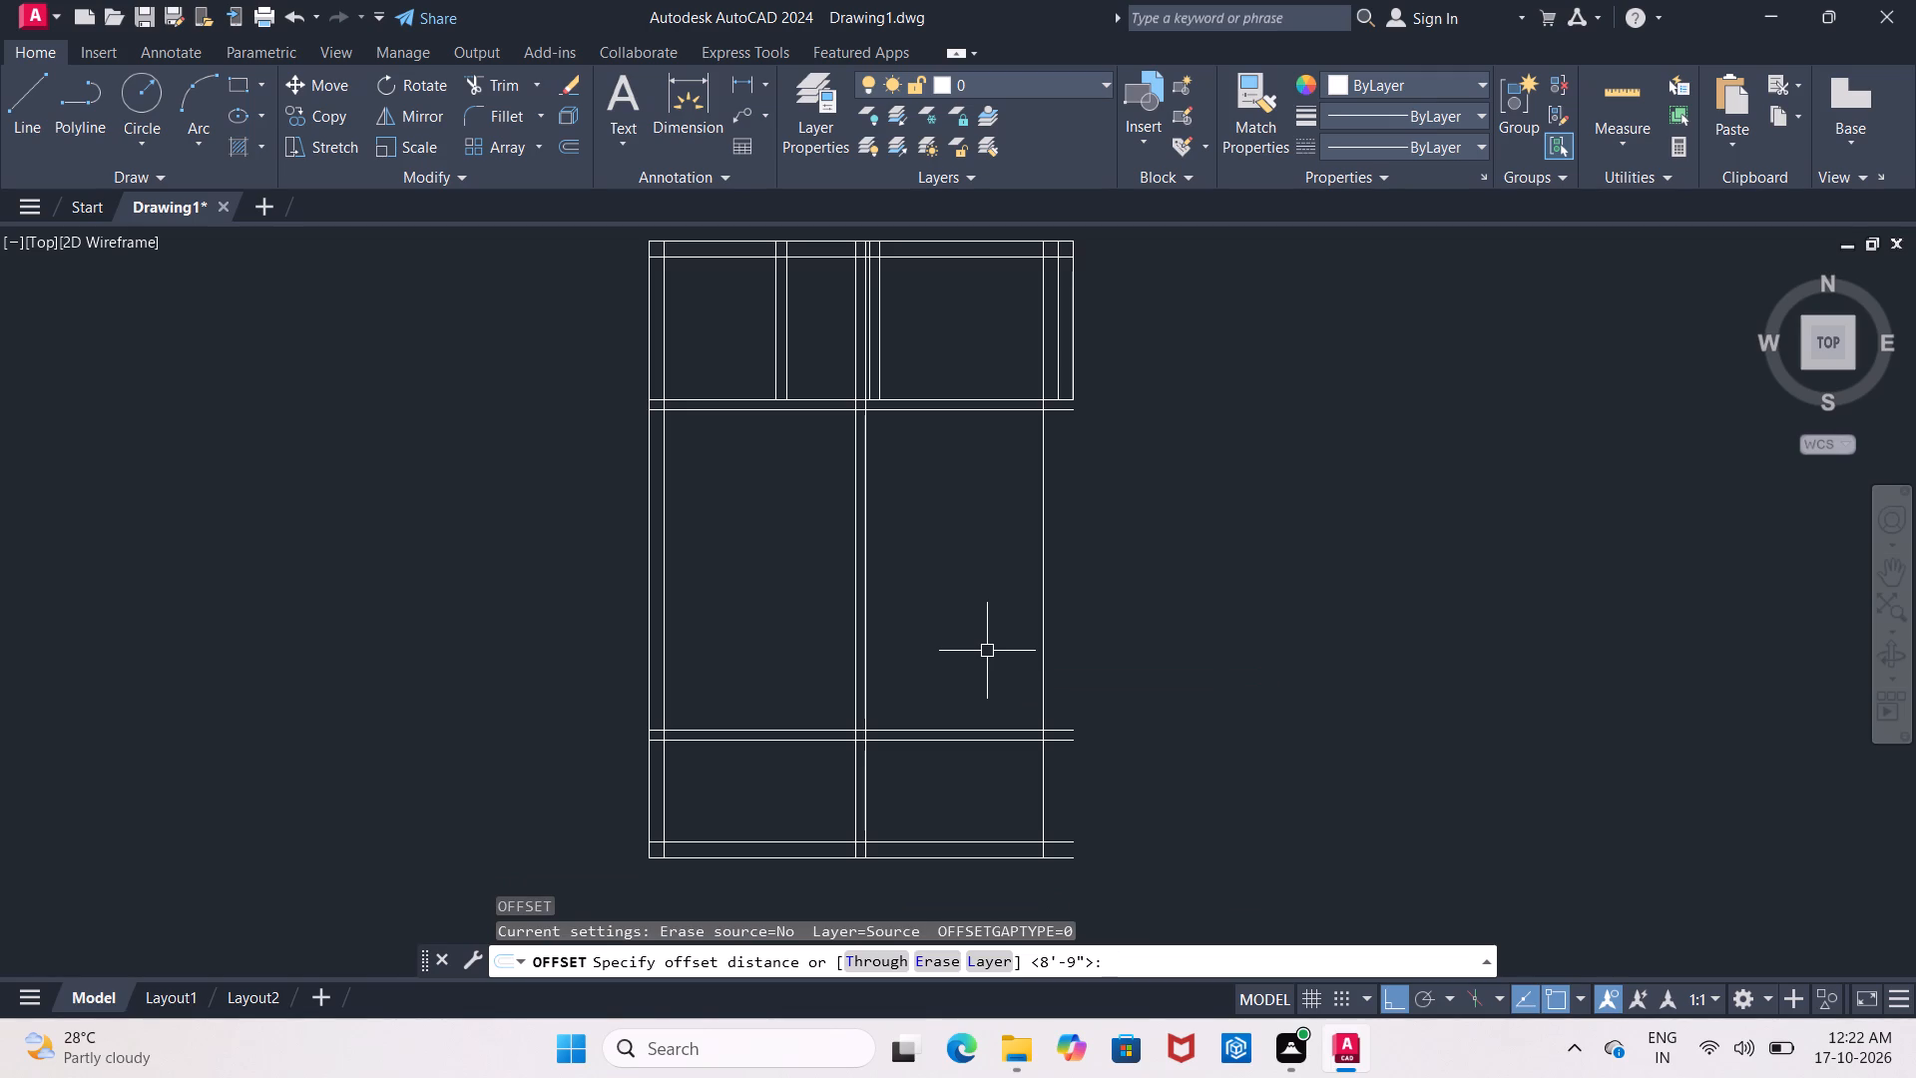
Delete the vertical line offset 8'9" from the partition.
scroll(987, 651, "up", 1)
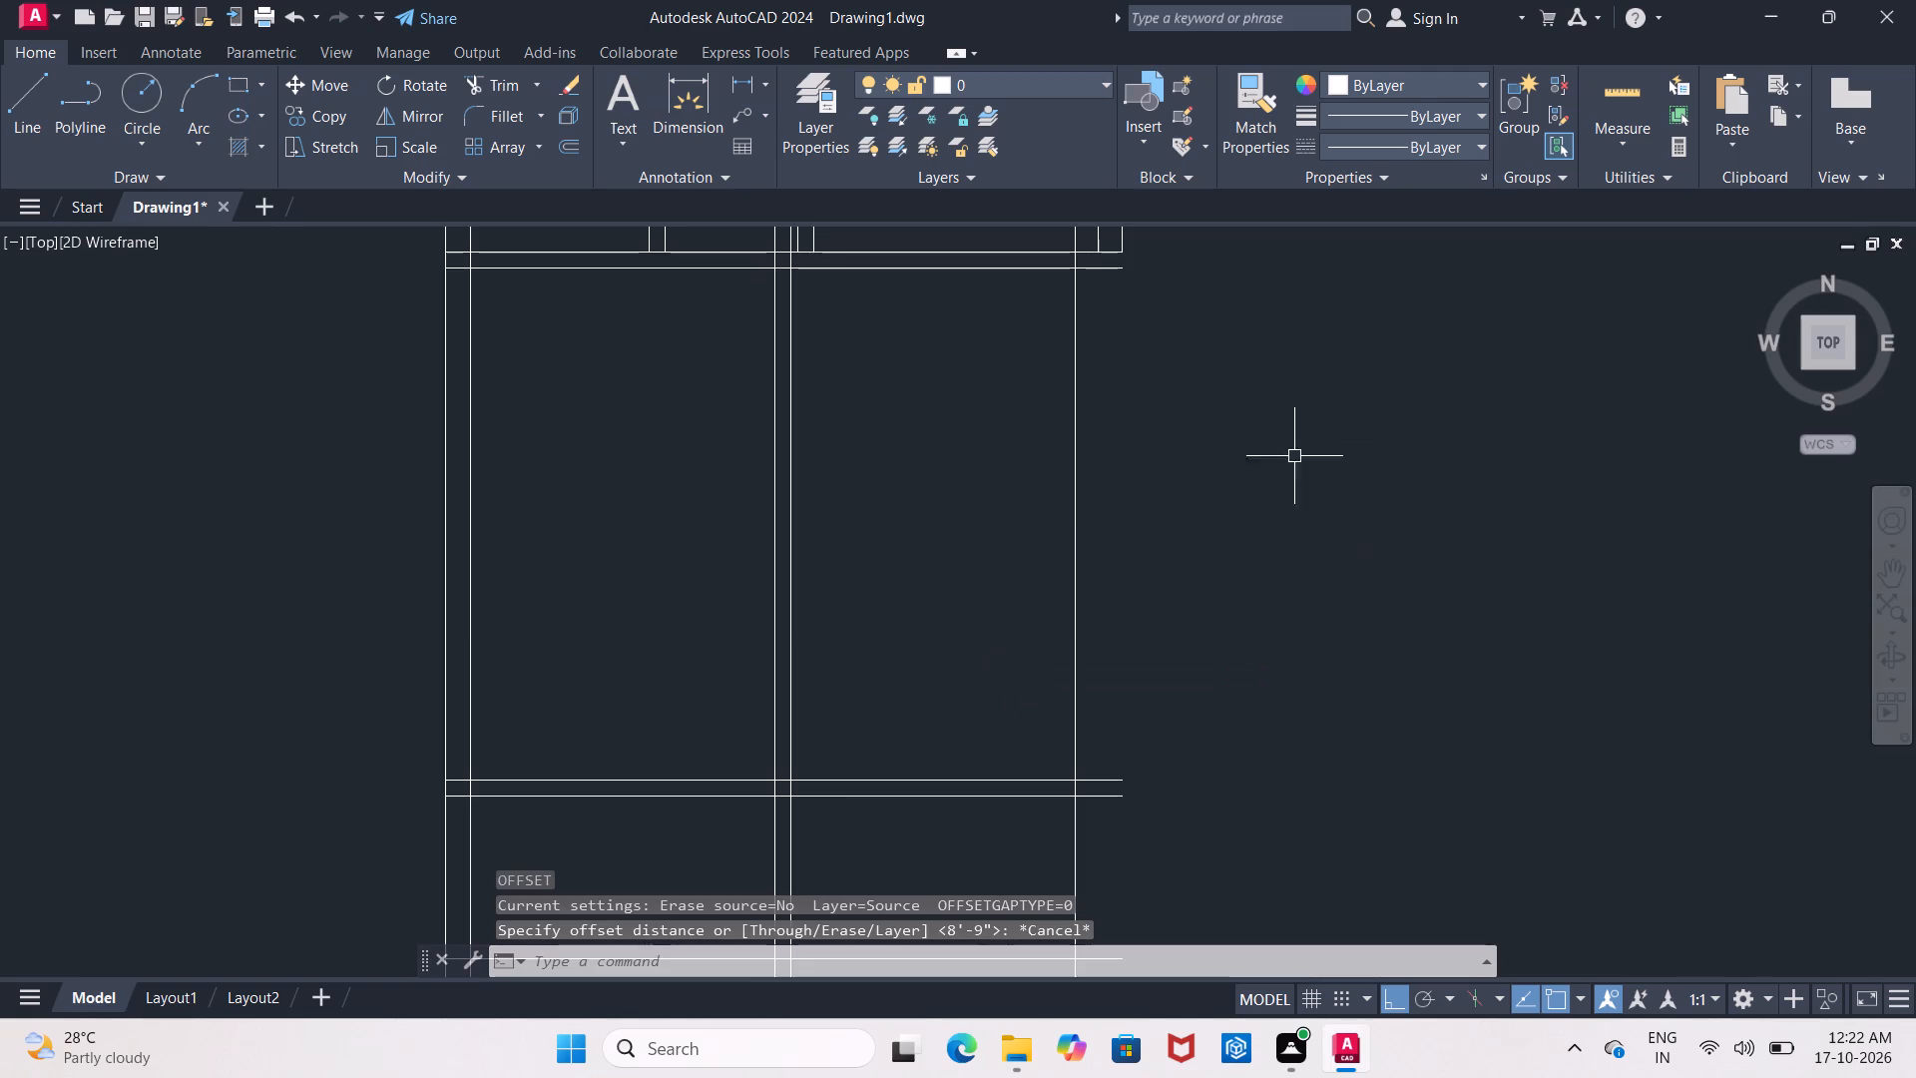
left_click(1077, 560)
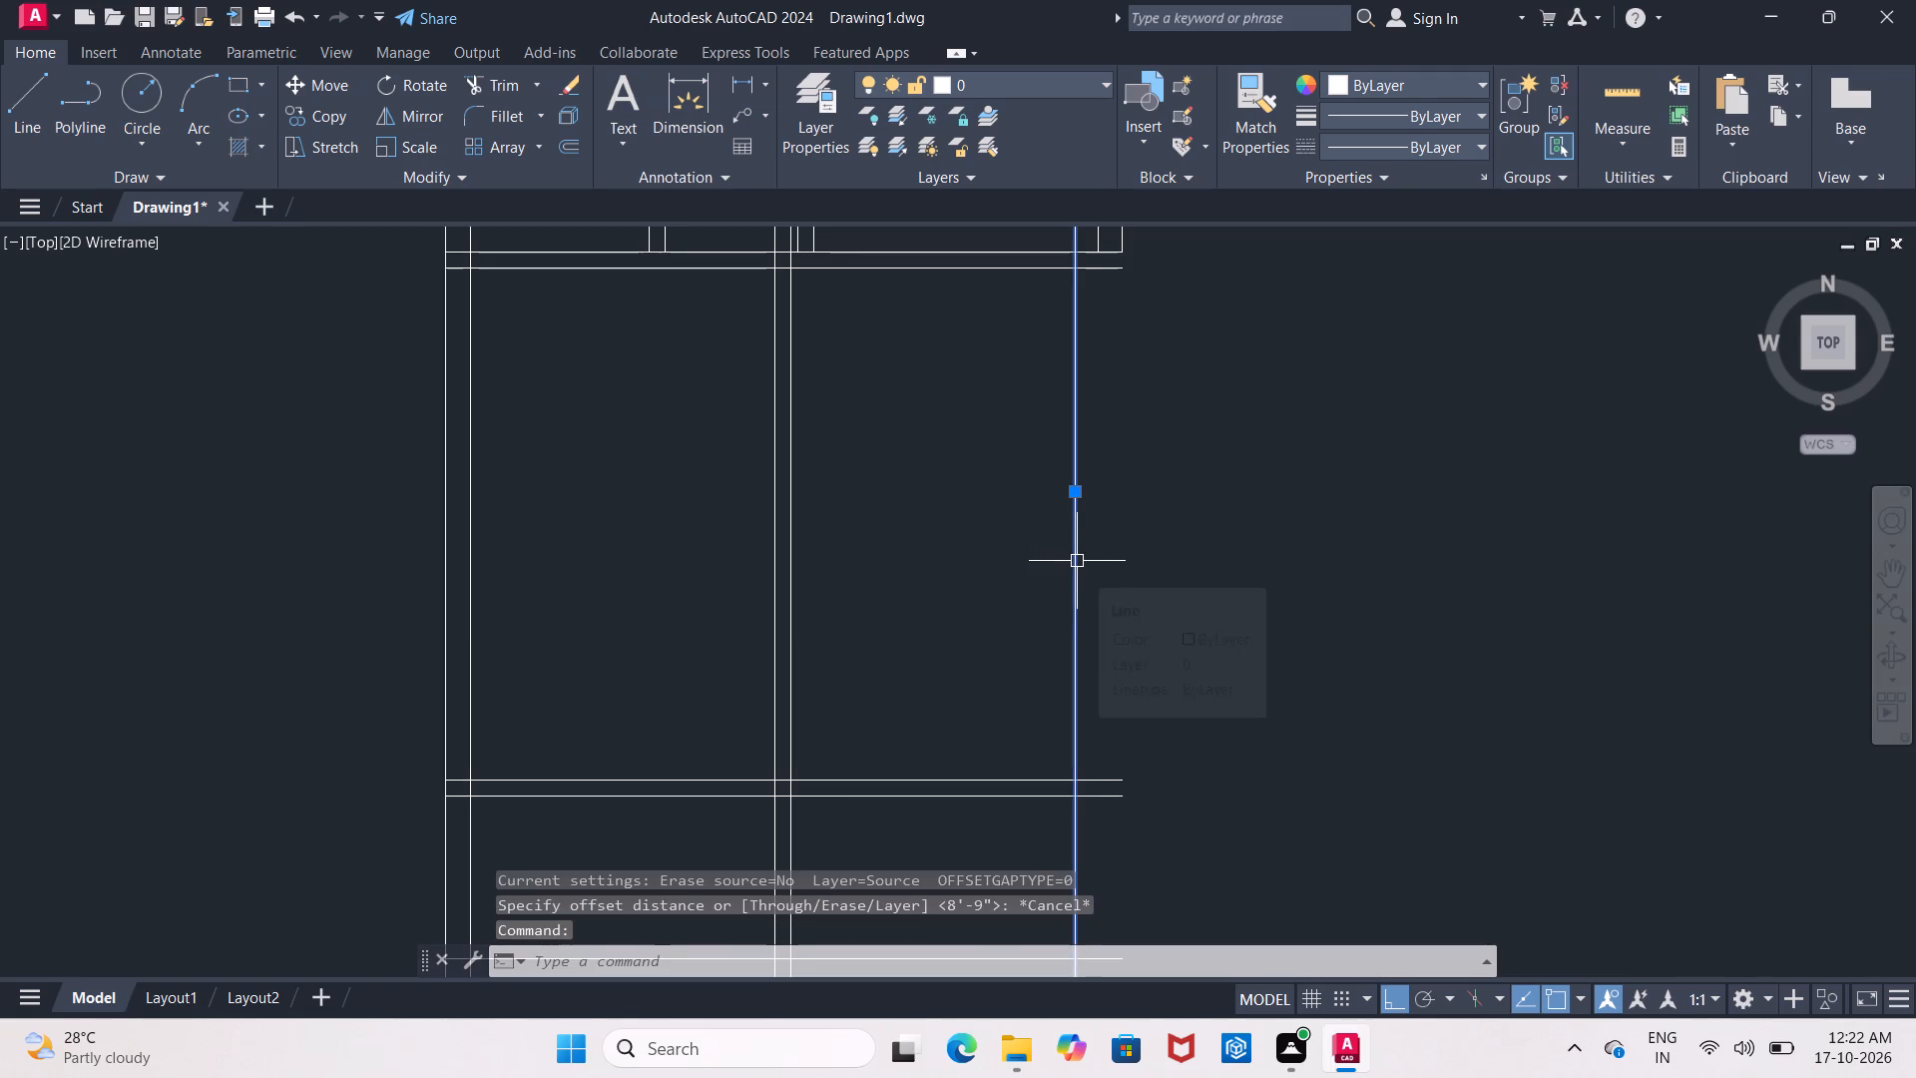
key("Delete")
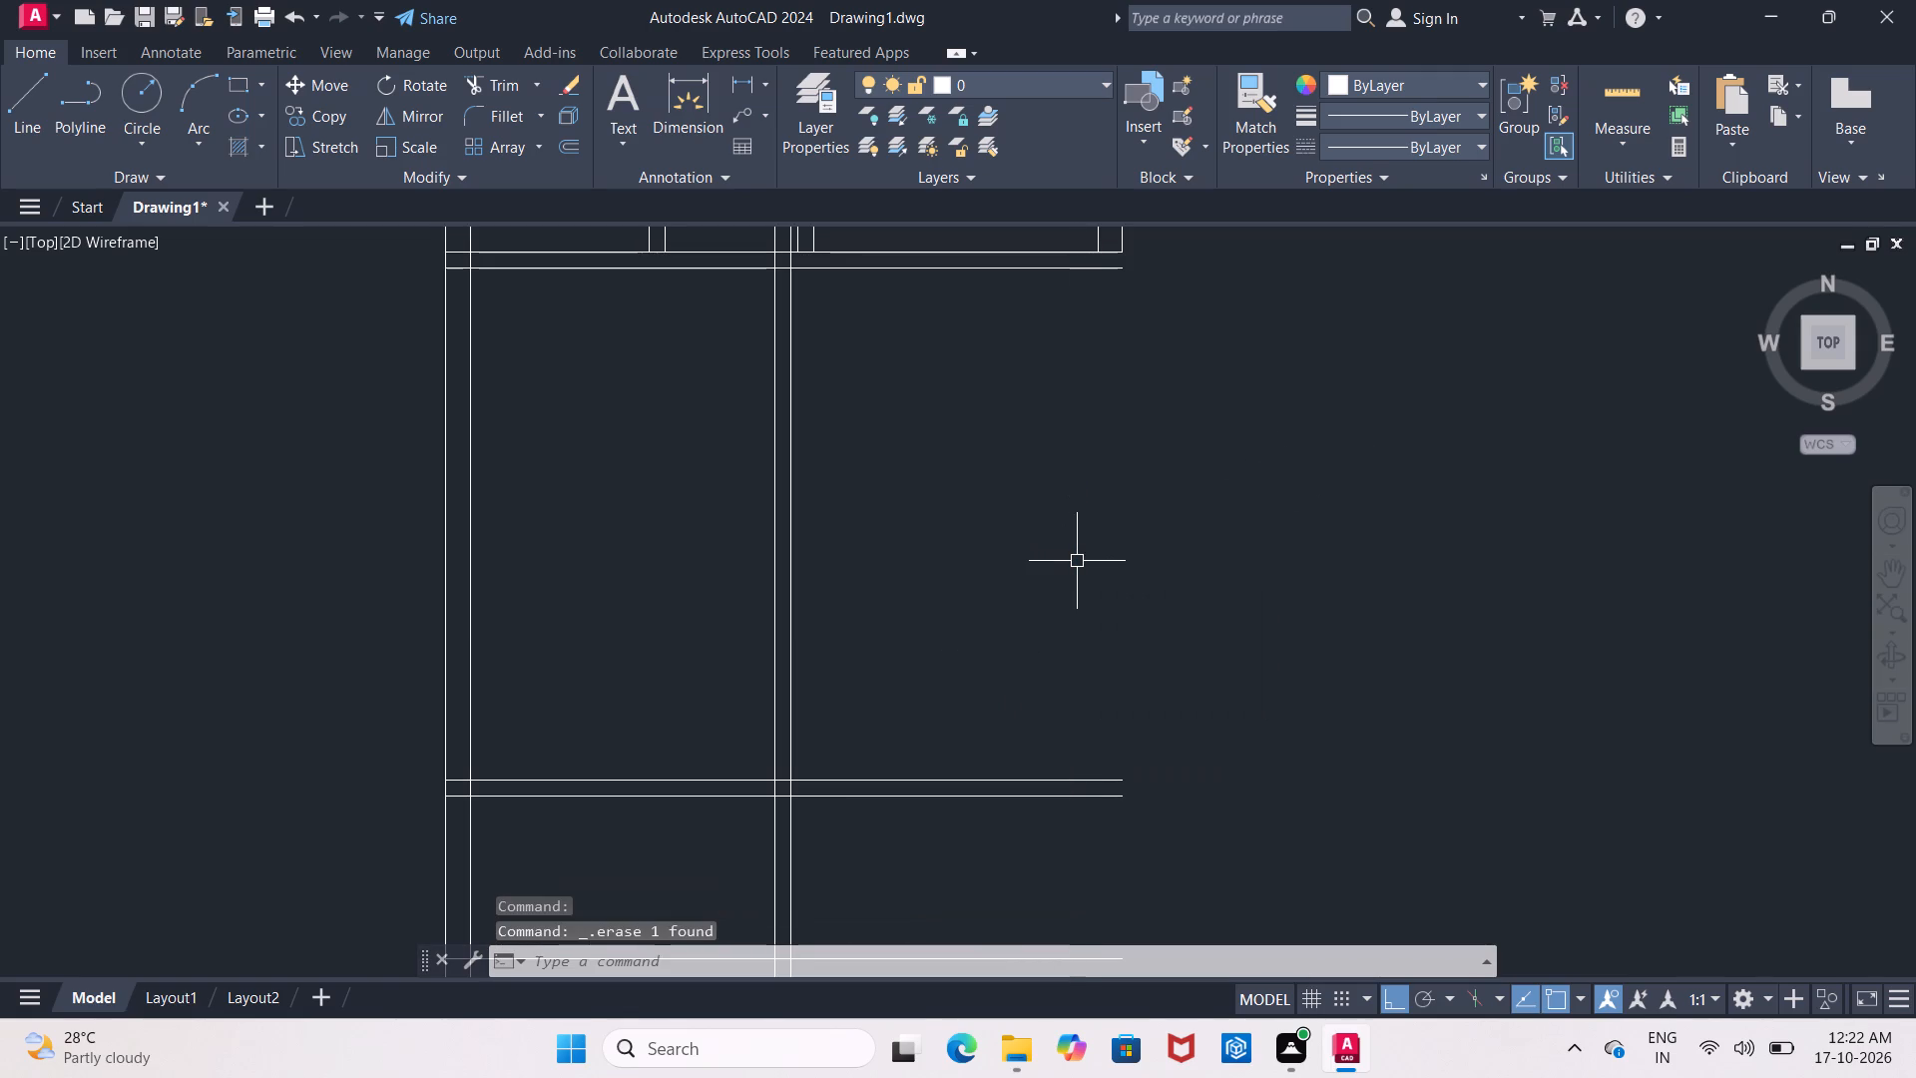
Extend the right wall's inner line down through the horizontal partitions to the bottom wall's outer line.
type("ex")
key("Return")
key("Return")
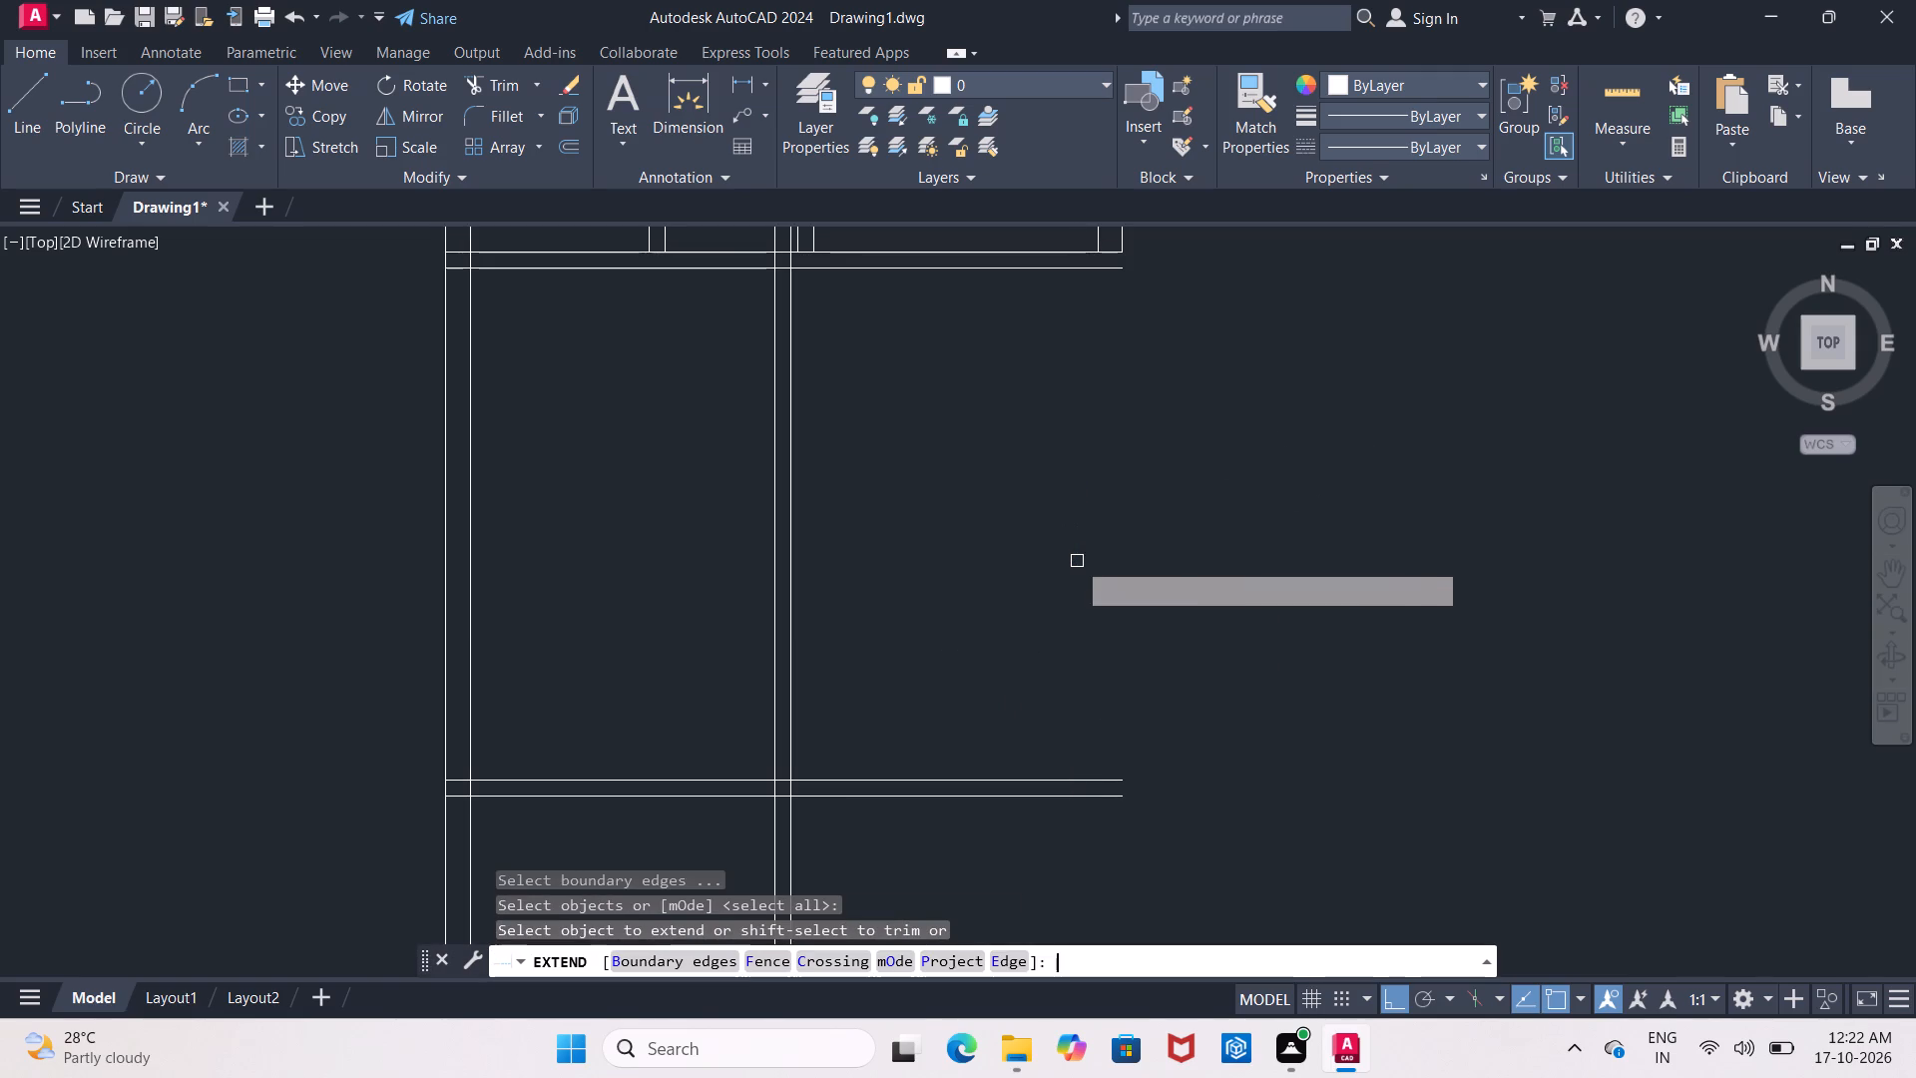
scroll(1073, 545, "down", 3)
middle_click_drag(1063, 567, 1028, 623)
scroll(1016, 564, "up", 2)
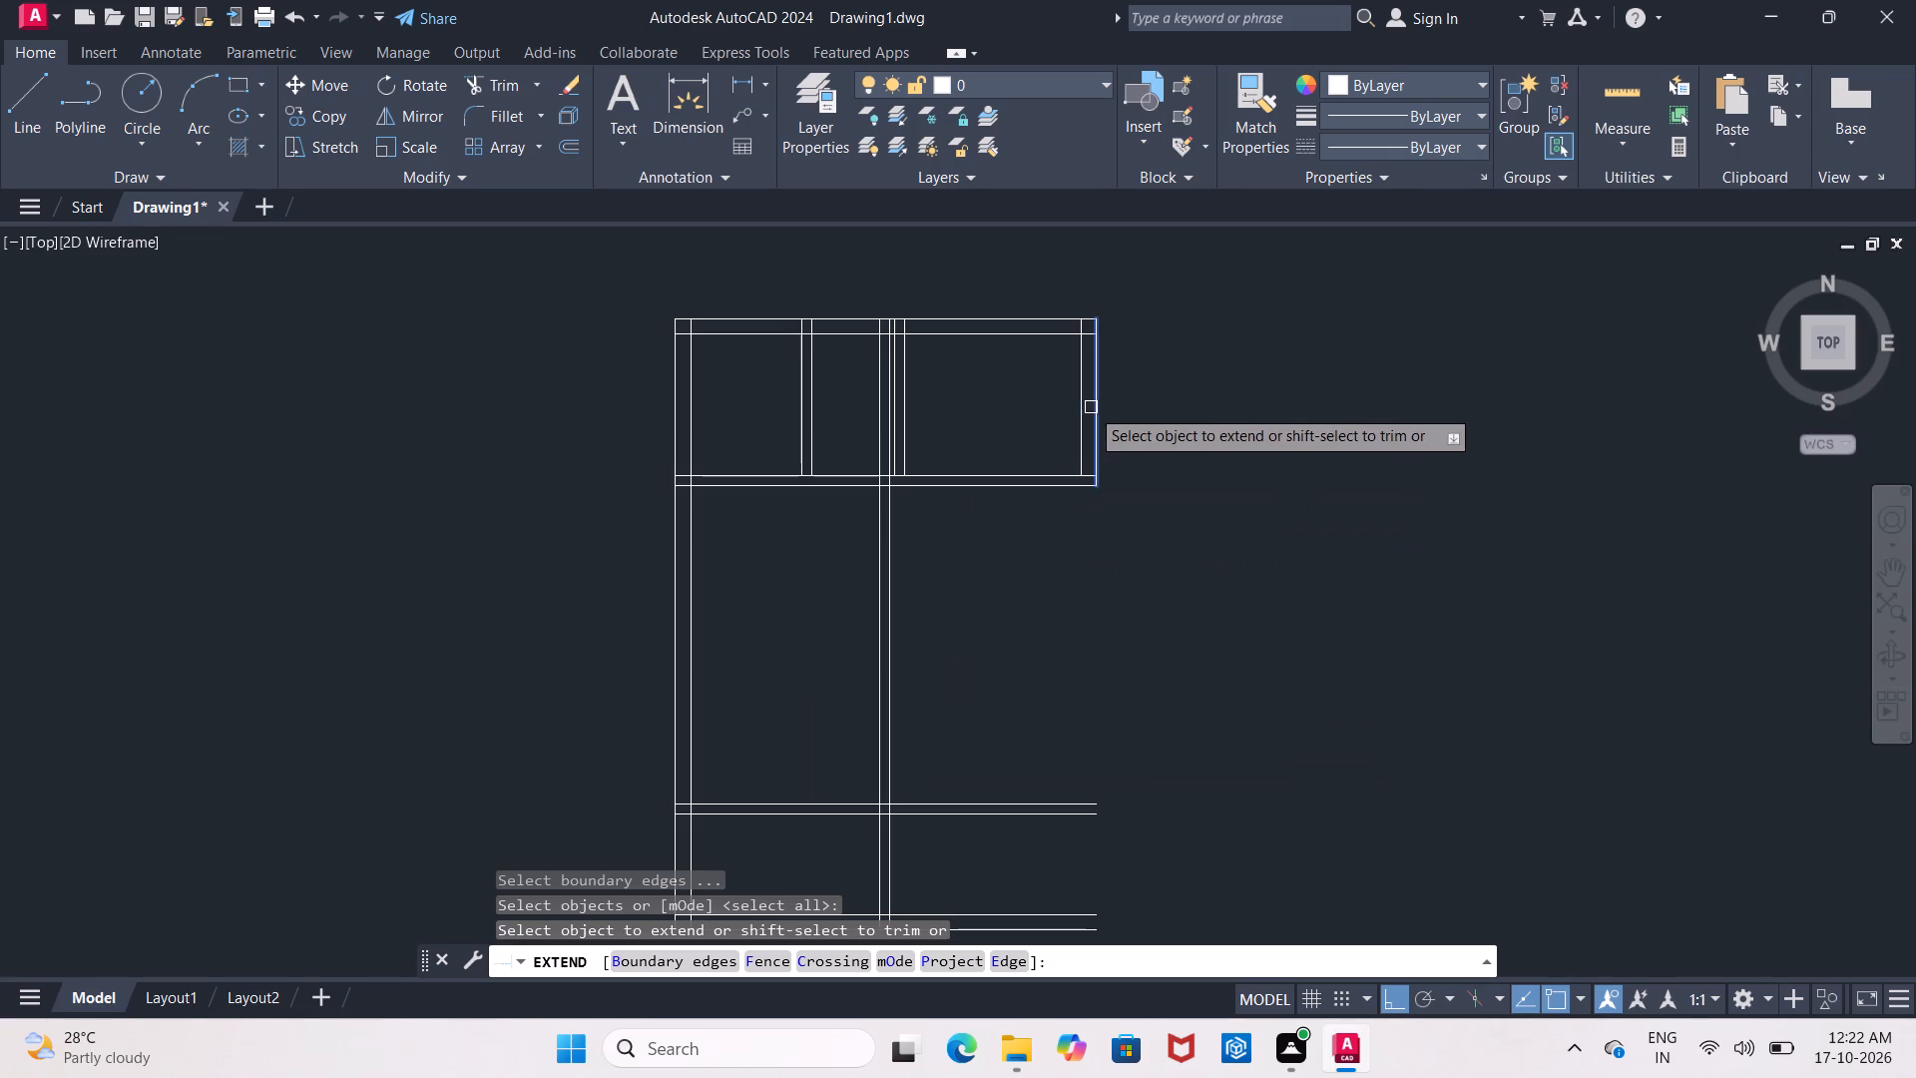
left_click(1078, 438)
left_click(1081, 448)
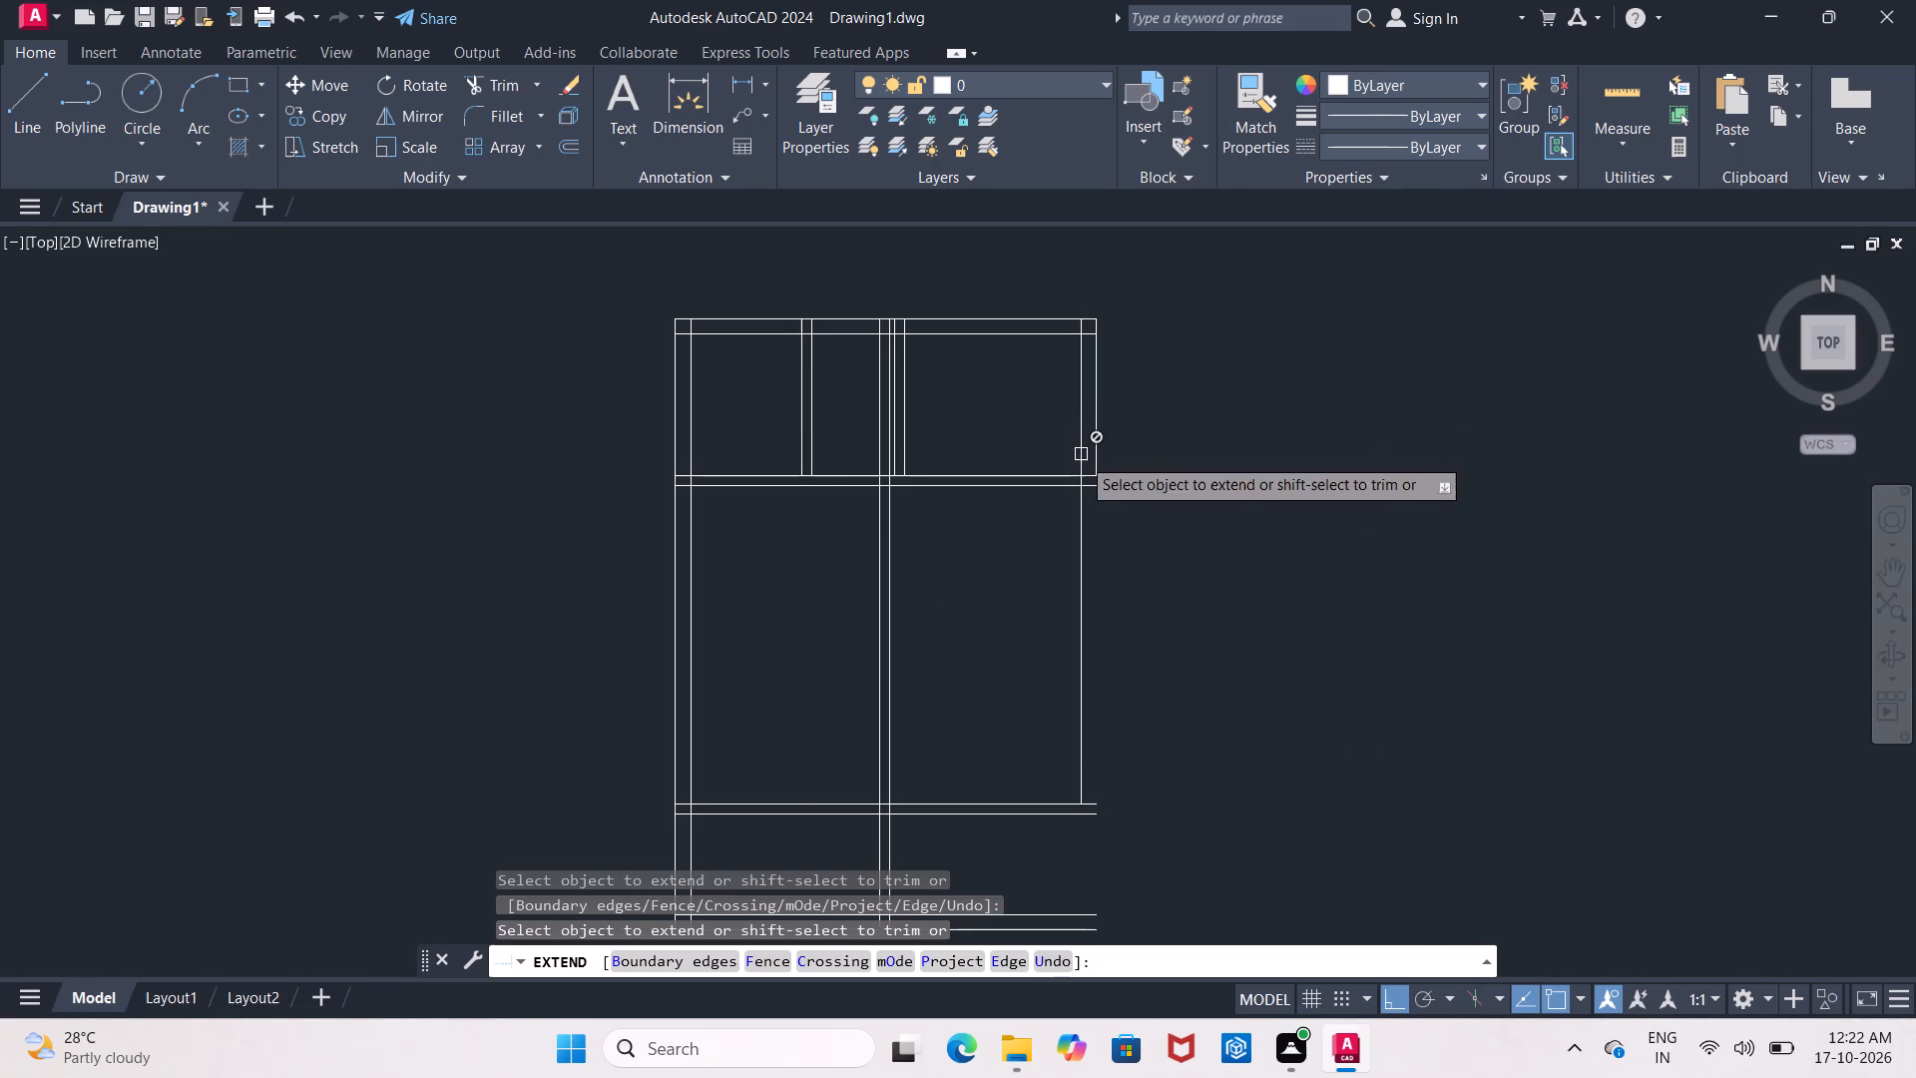
left_click(1081, 462)
left_click(1075, 608)
left_click(1081, 659)
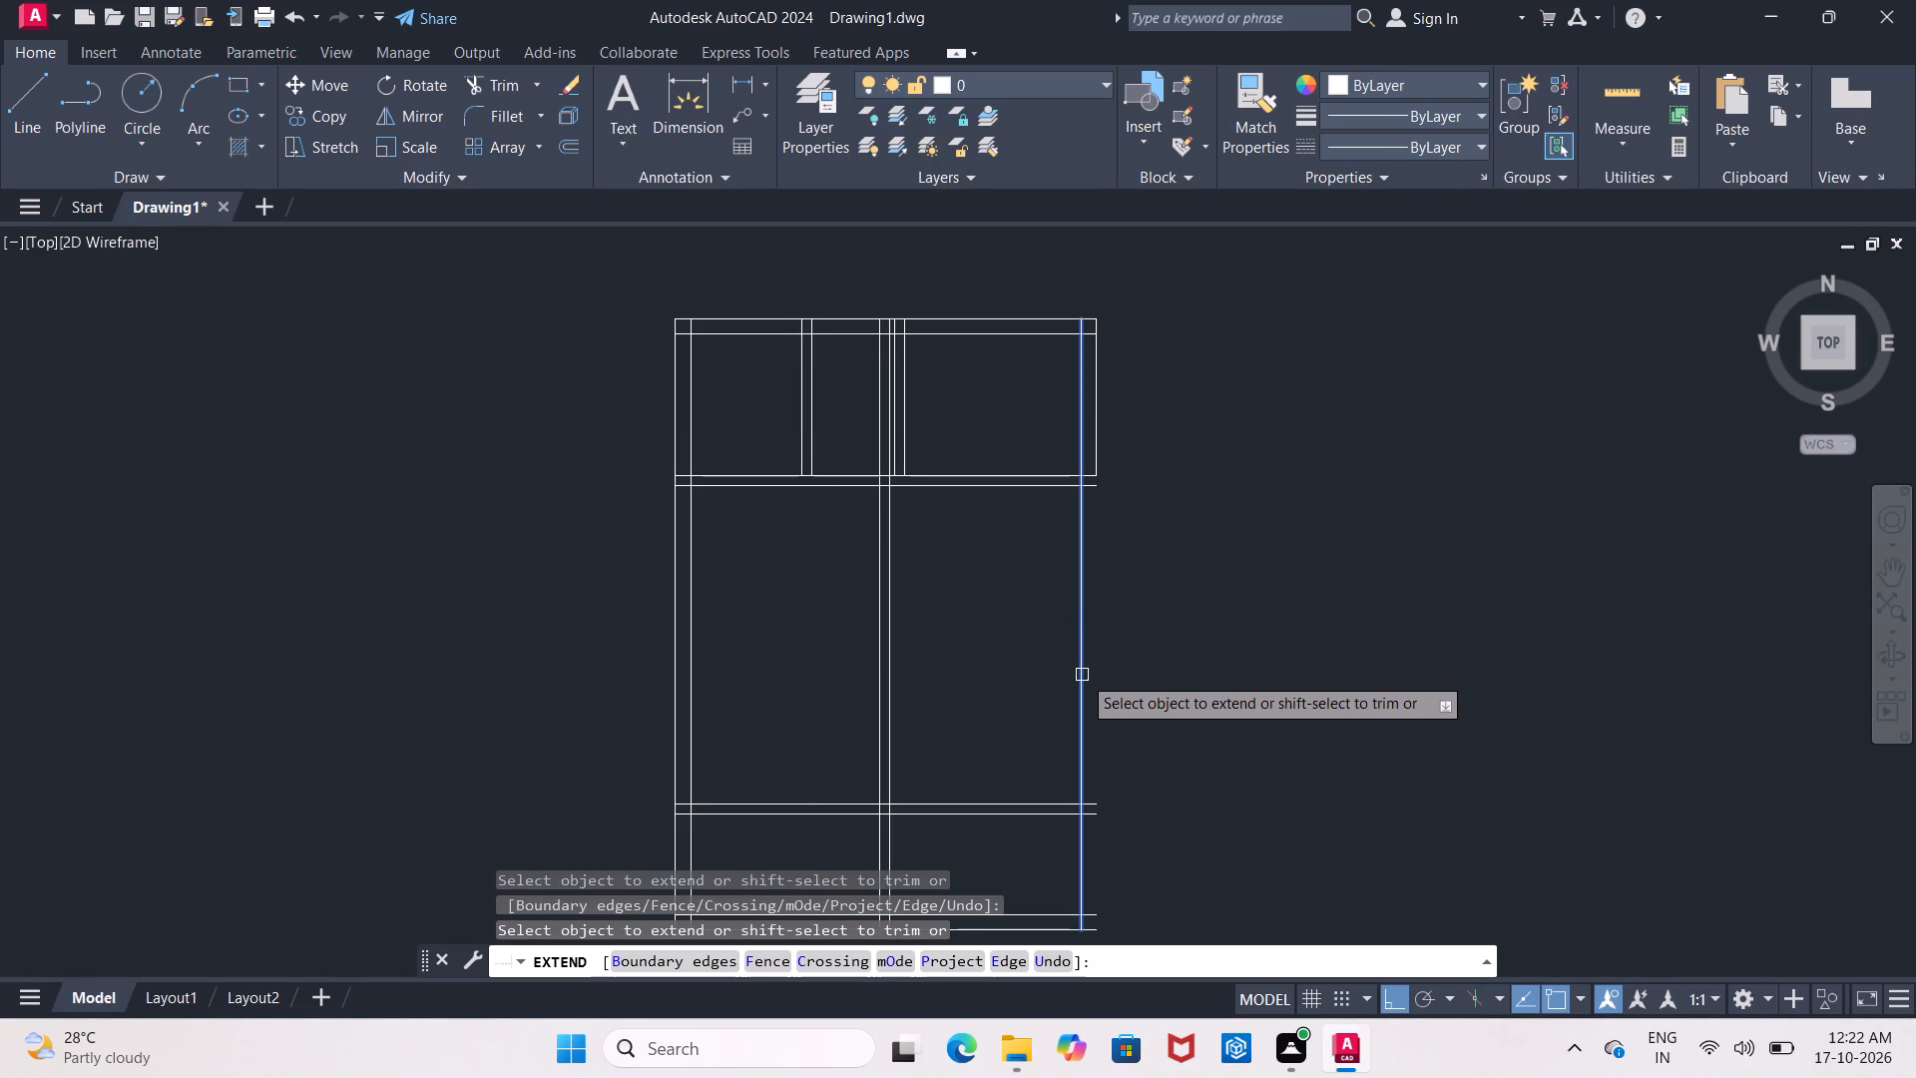
left_click(1082, 675)
Extend the right wall's outer line down through the second horizontal partition to the bottom wall's outer line.
left_click(1099, 438)
left_click(1100, 464)
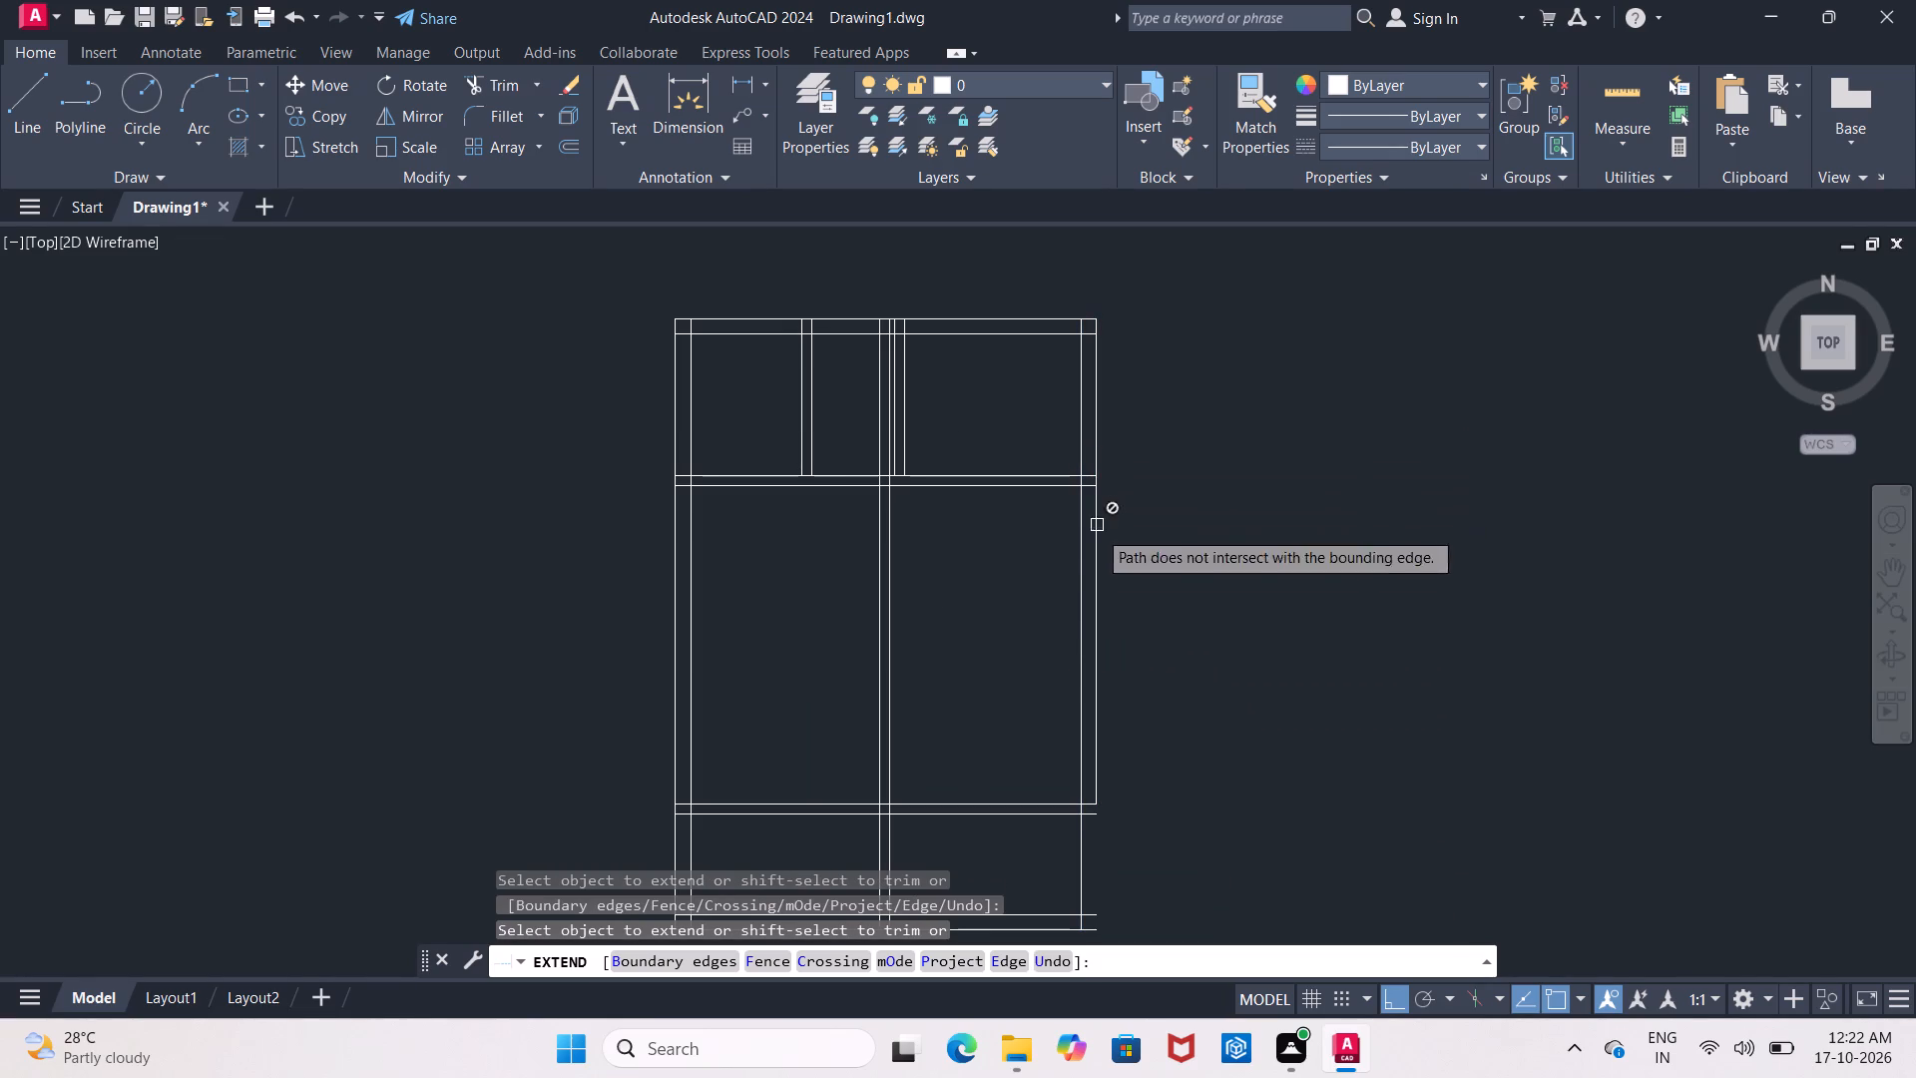
left_click(1095, 548)
left_click_drag(1087, 584, 1088, 593)
left_click_drag(1095, 620, 1099, 636)
left_click_drag(1099, 653, 1099, 663)
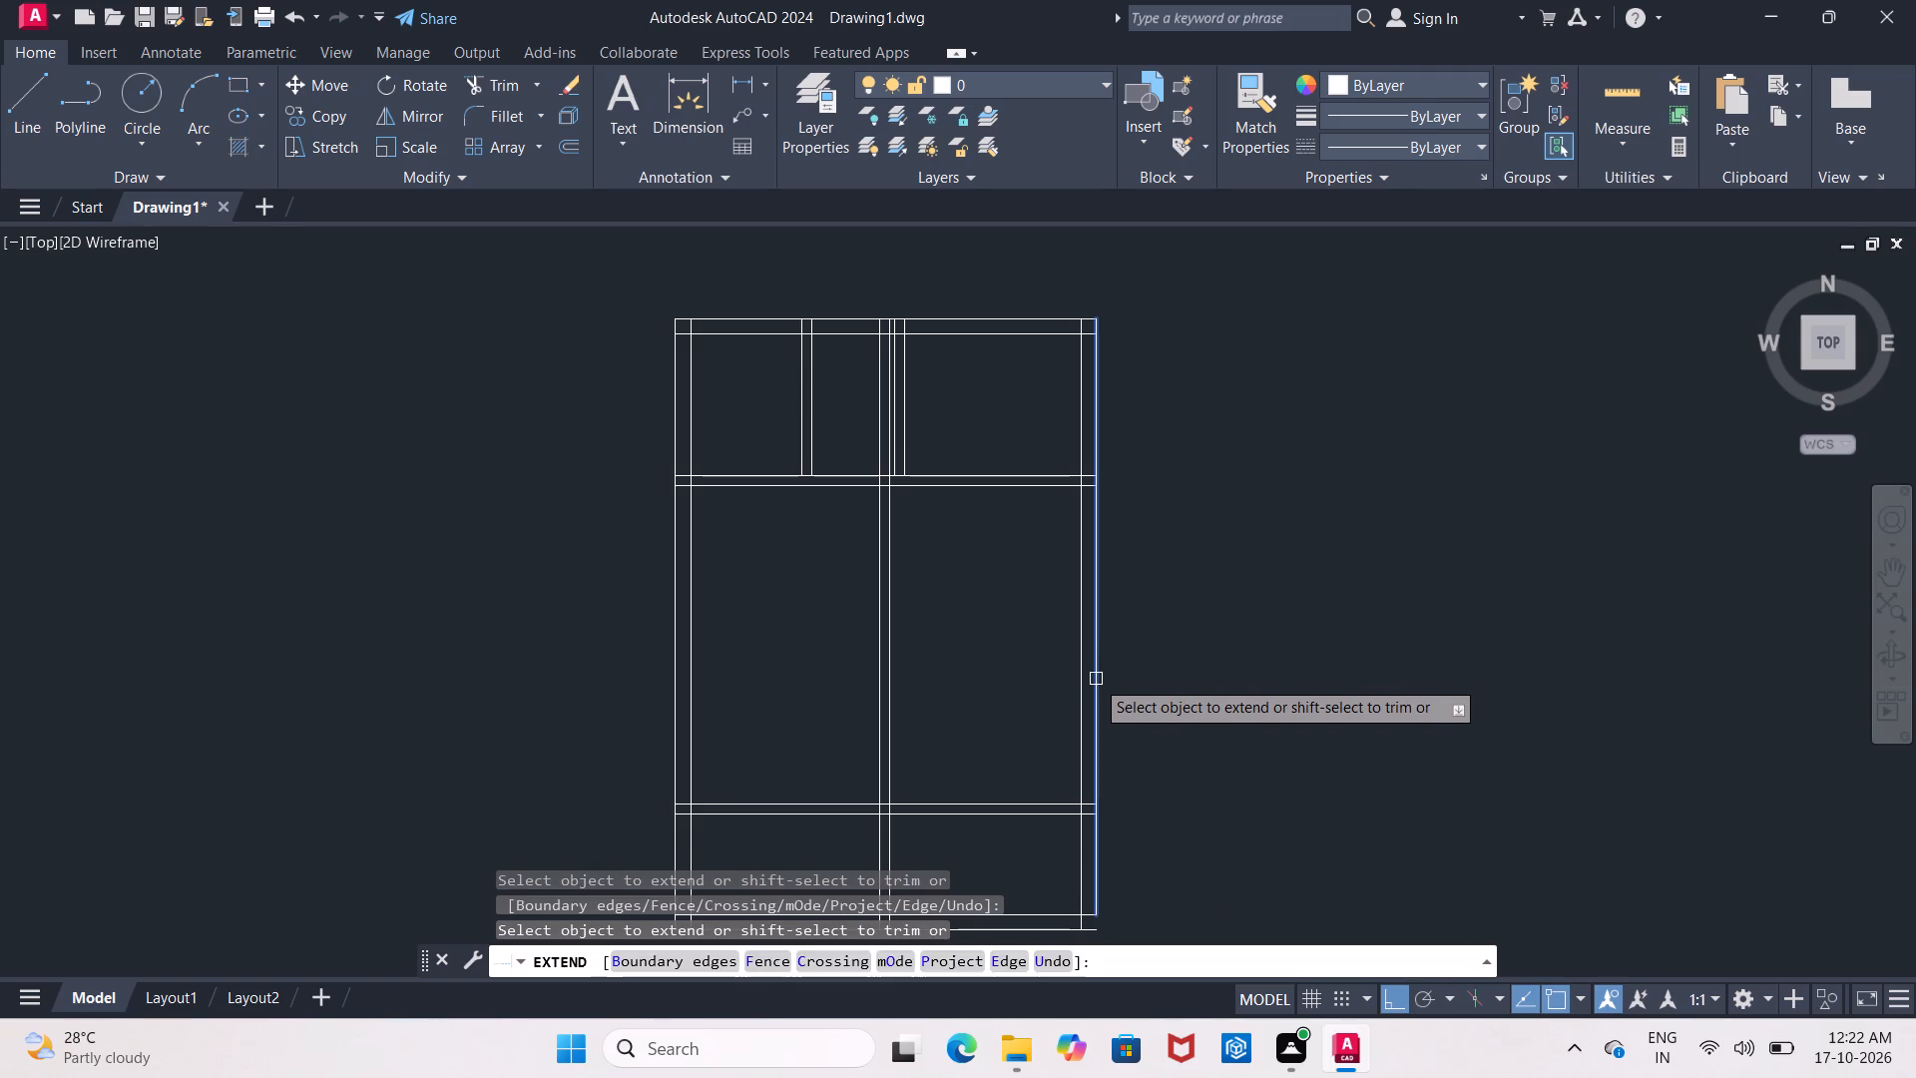
left_click(1094, 684)
middle_click_drag(1090, 692, 1114, 484)
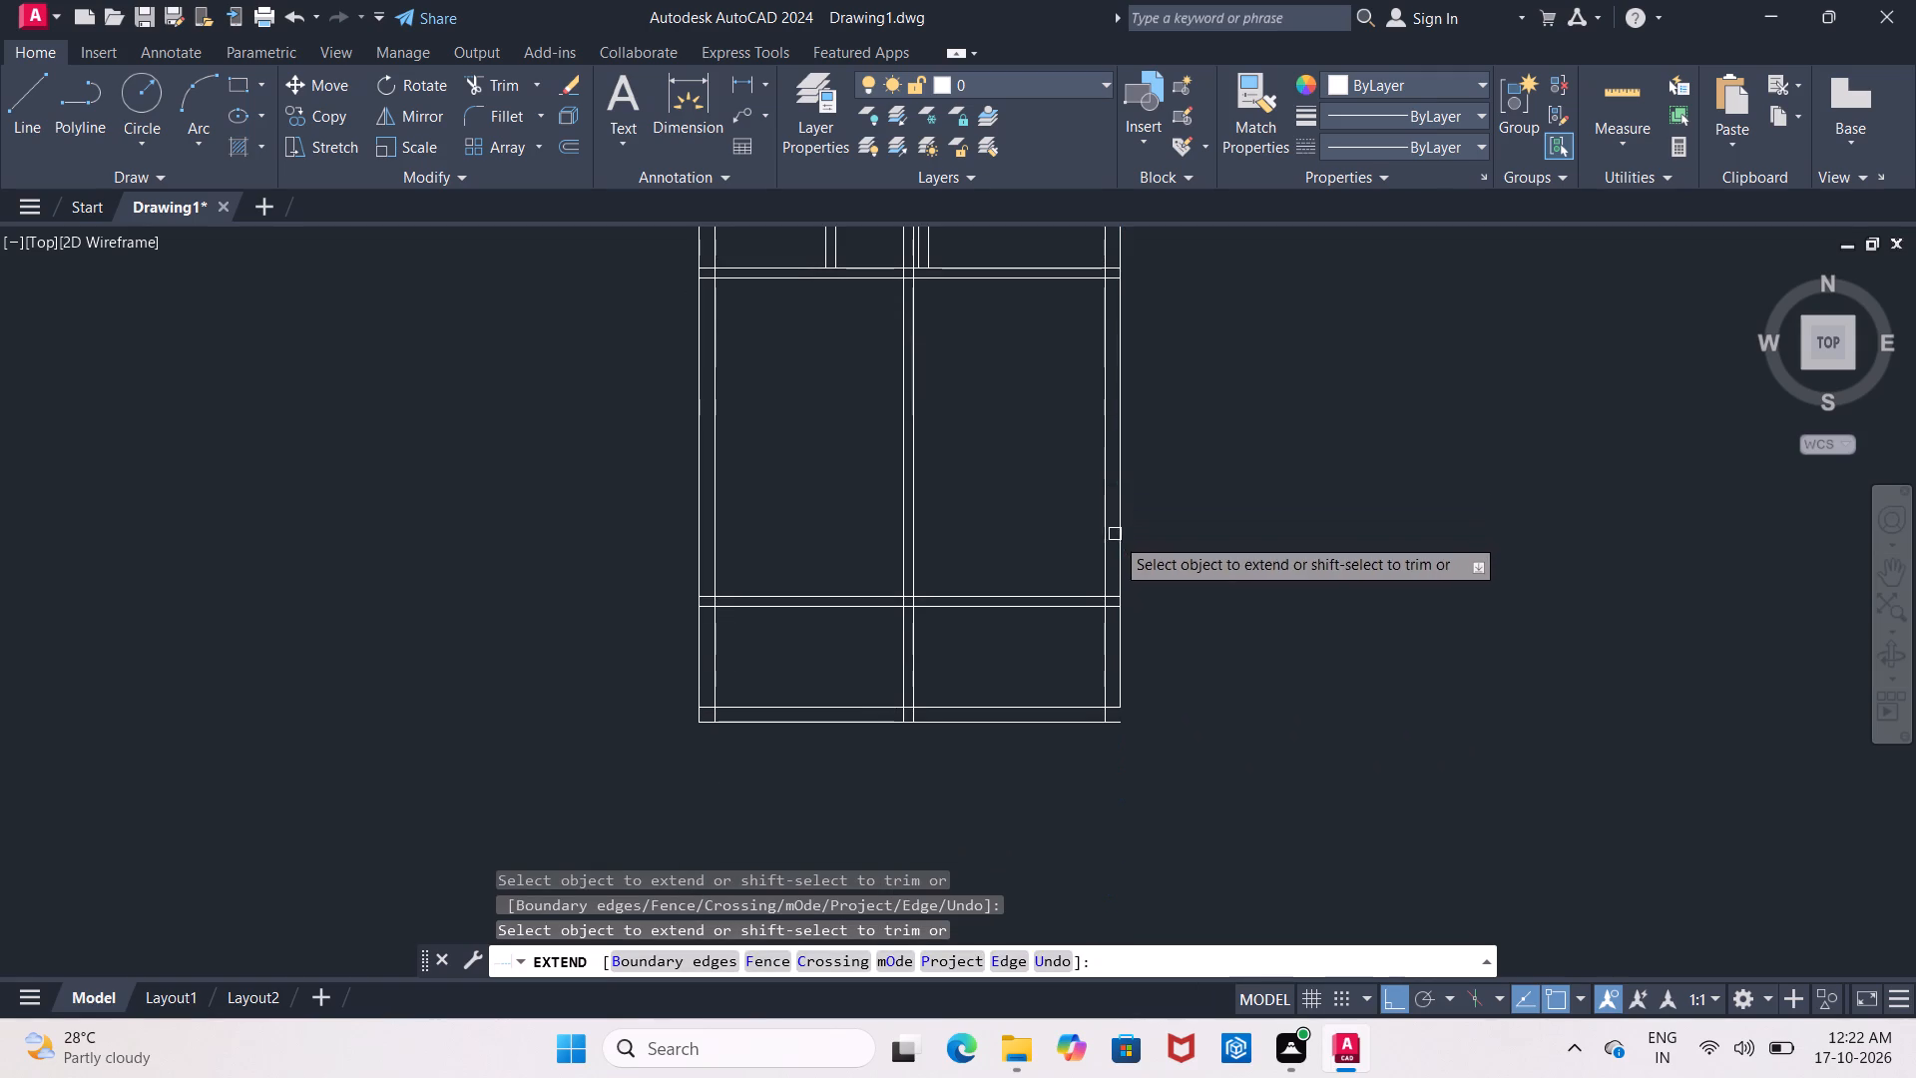
left_click(1118, 540)
middle_click_drag(962, 571, 881, 651)
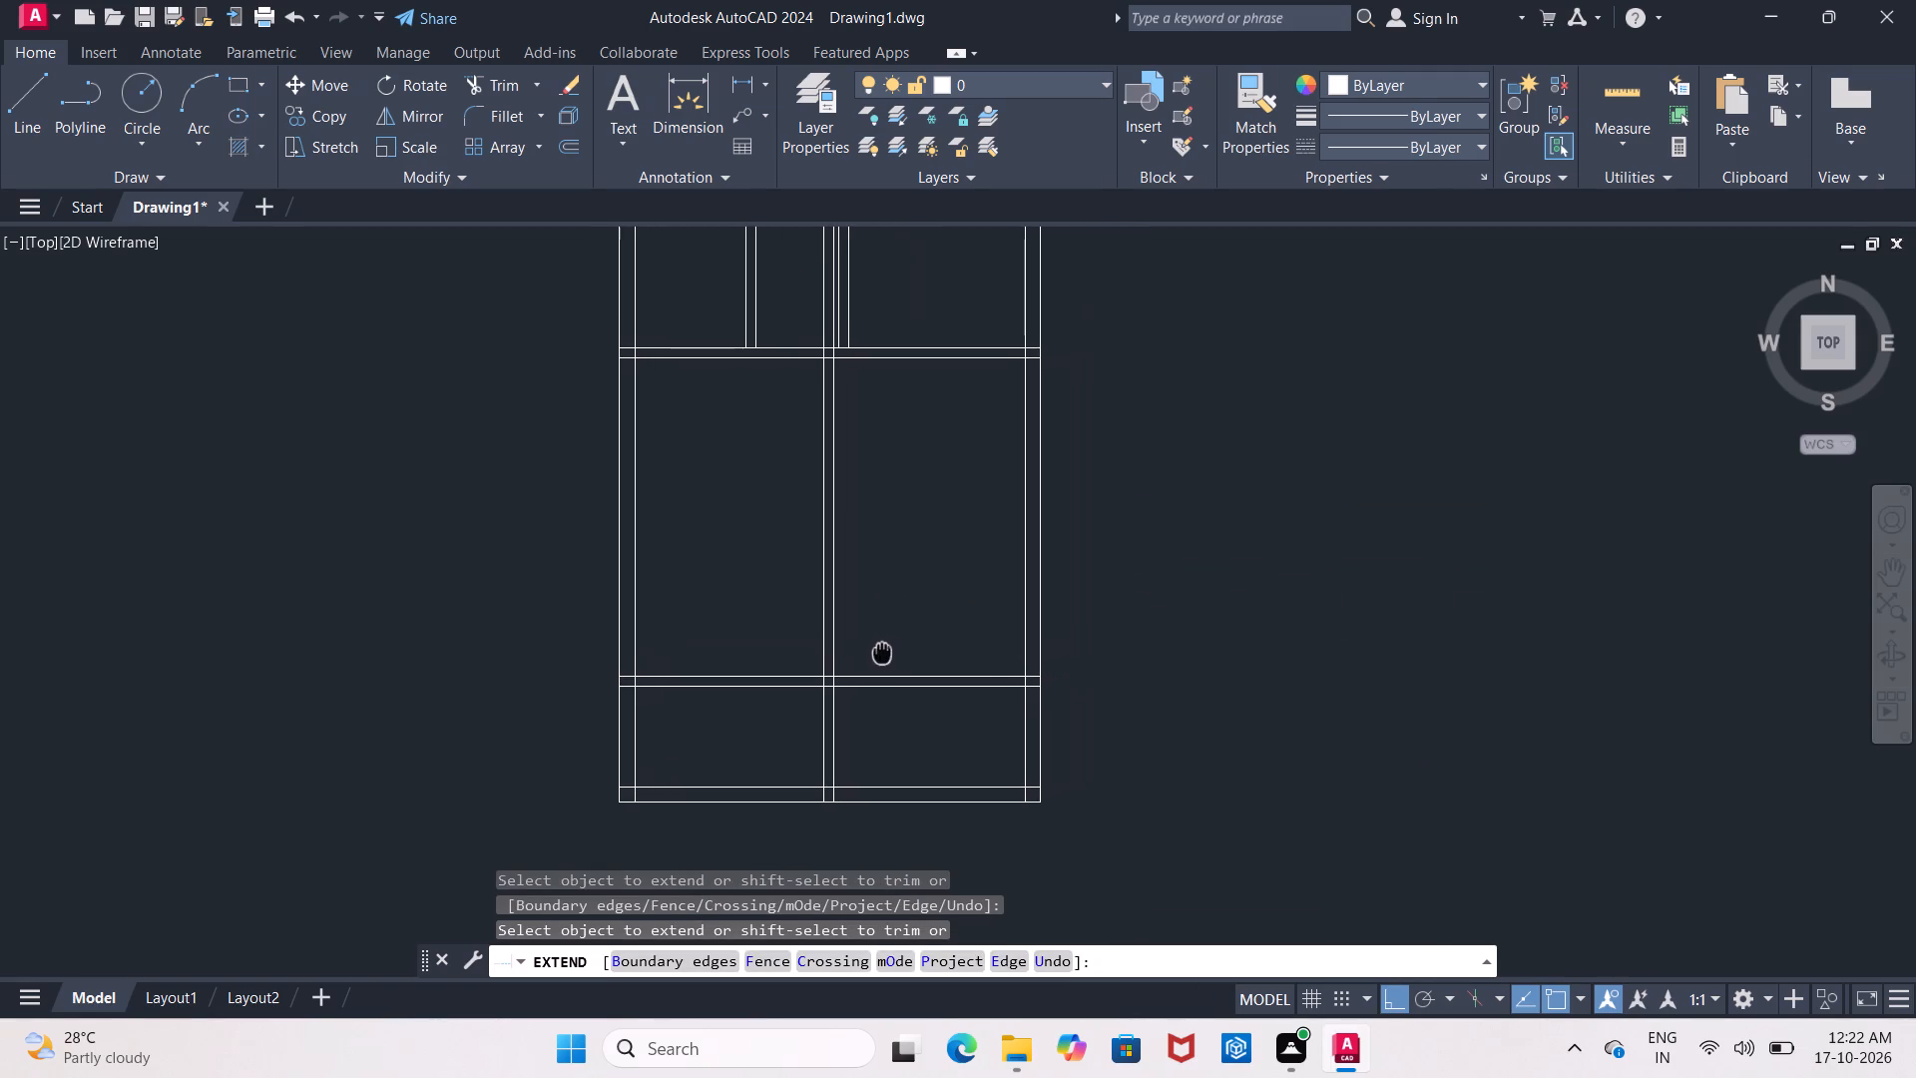
middle_click_drag(881, 651, 880, 651)
key("Escape")
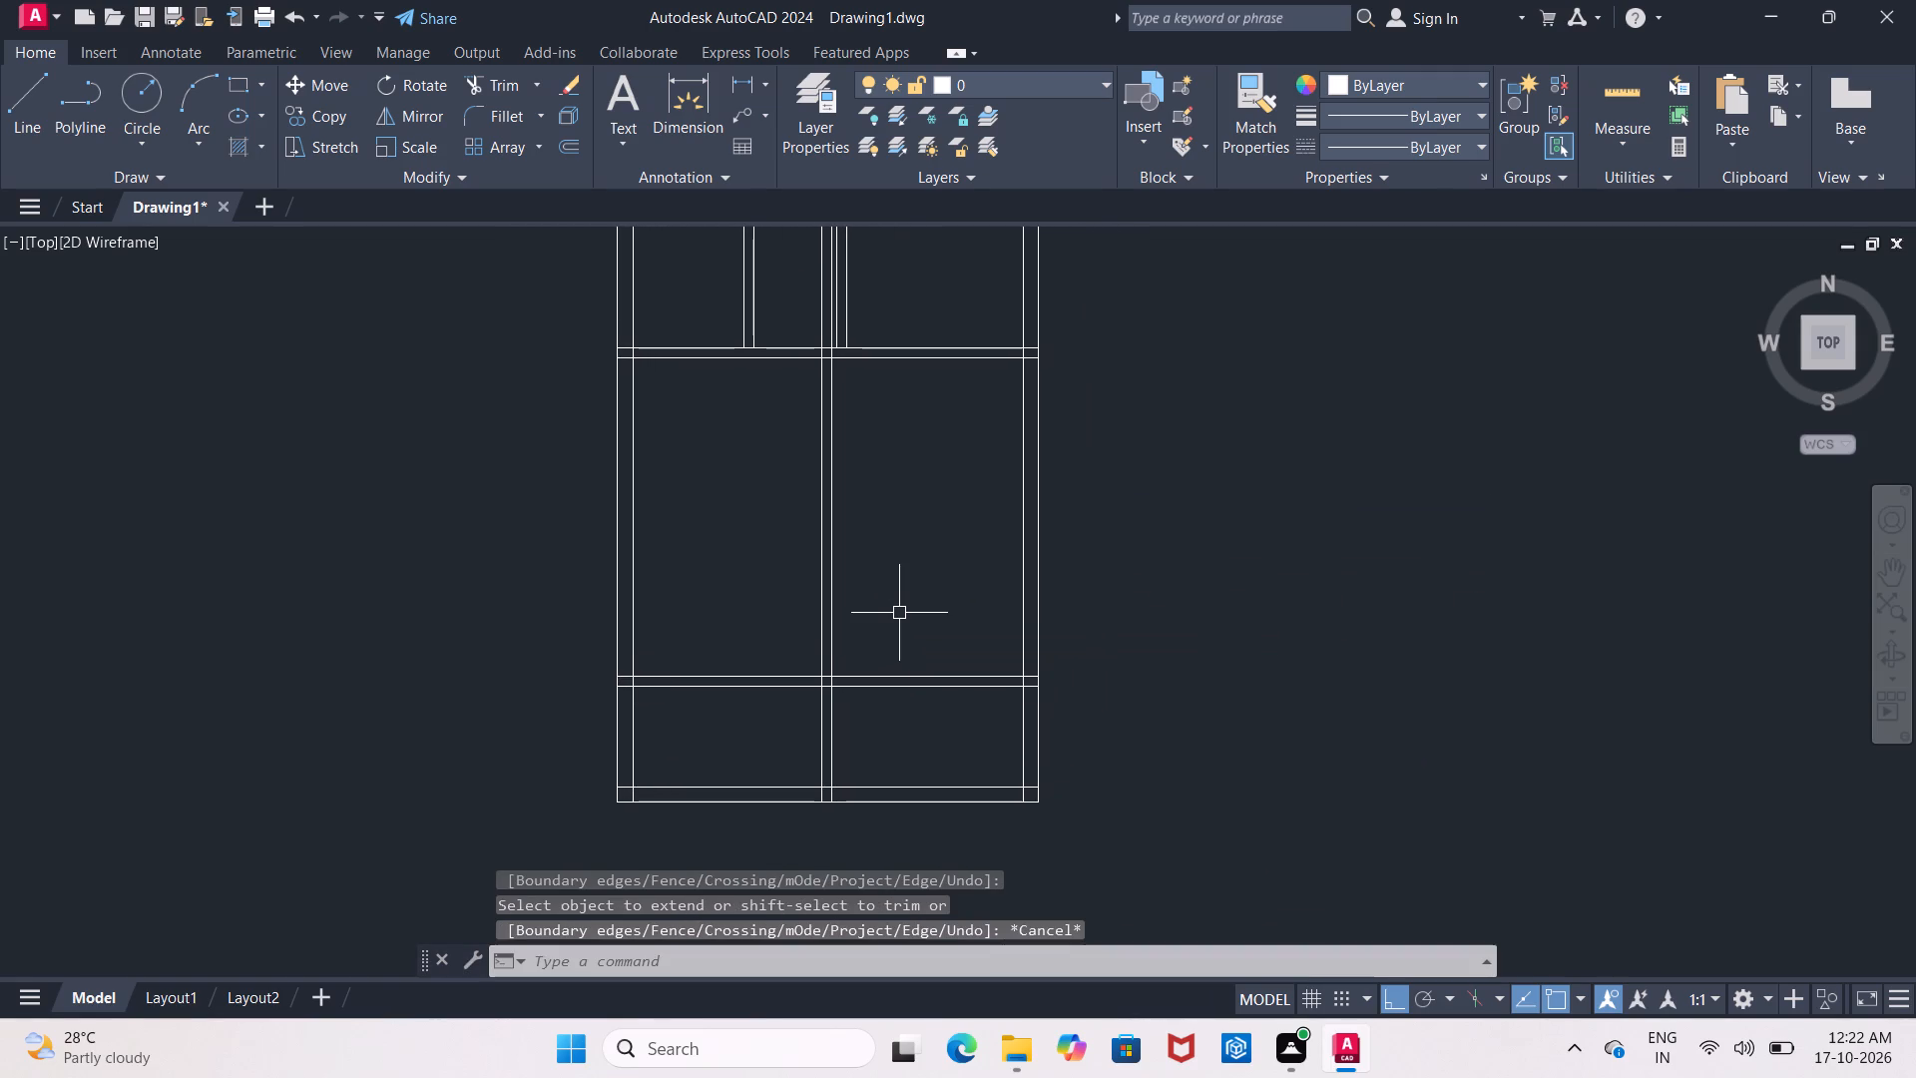
Offset the upper line of the lower horizontal partition 9' upward to mark the room's far side.
key("o")
key("Return")
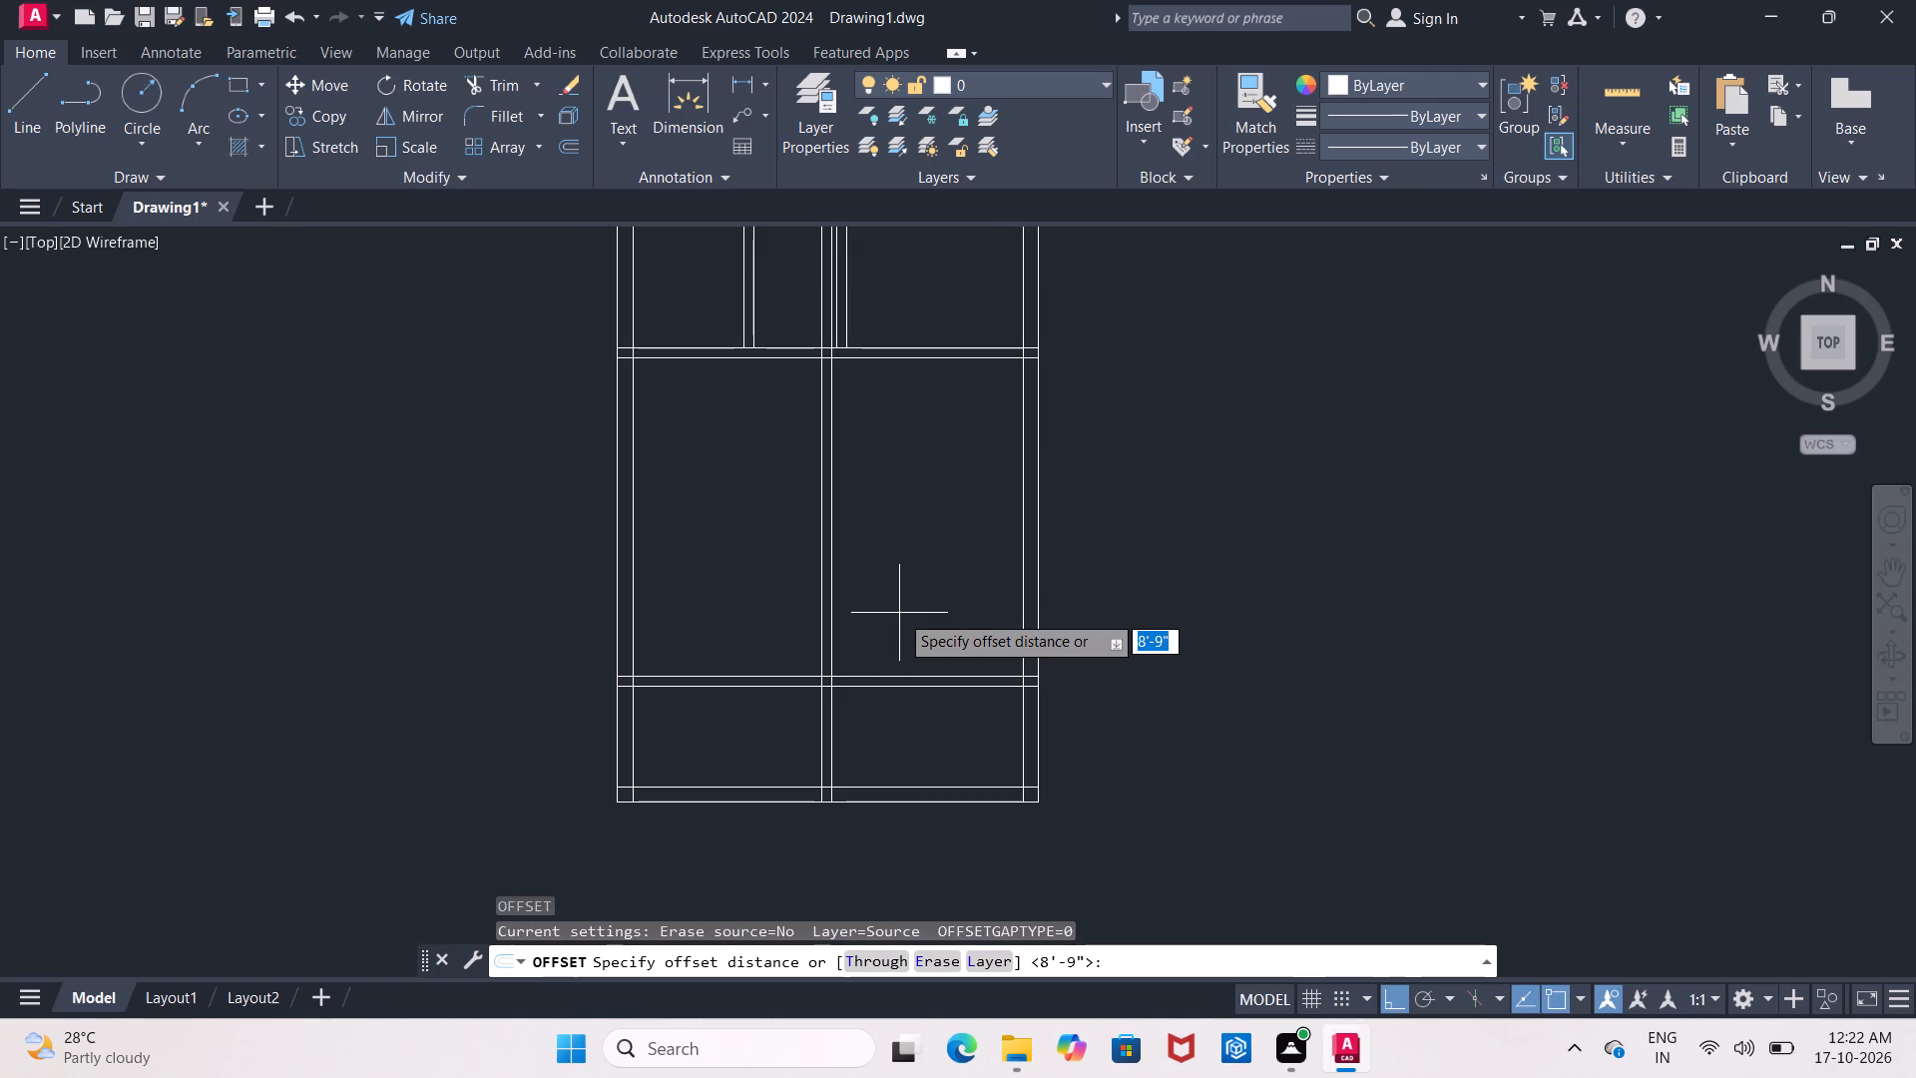
key("9")
key("apostrophe")
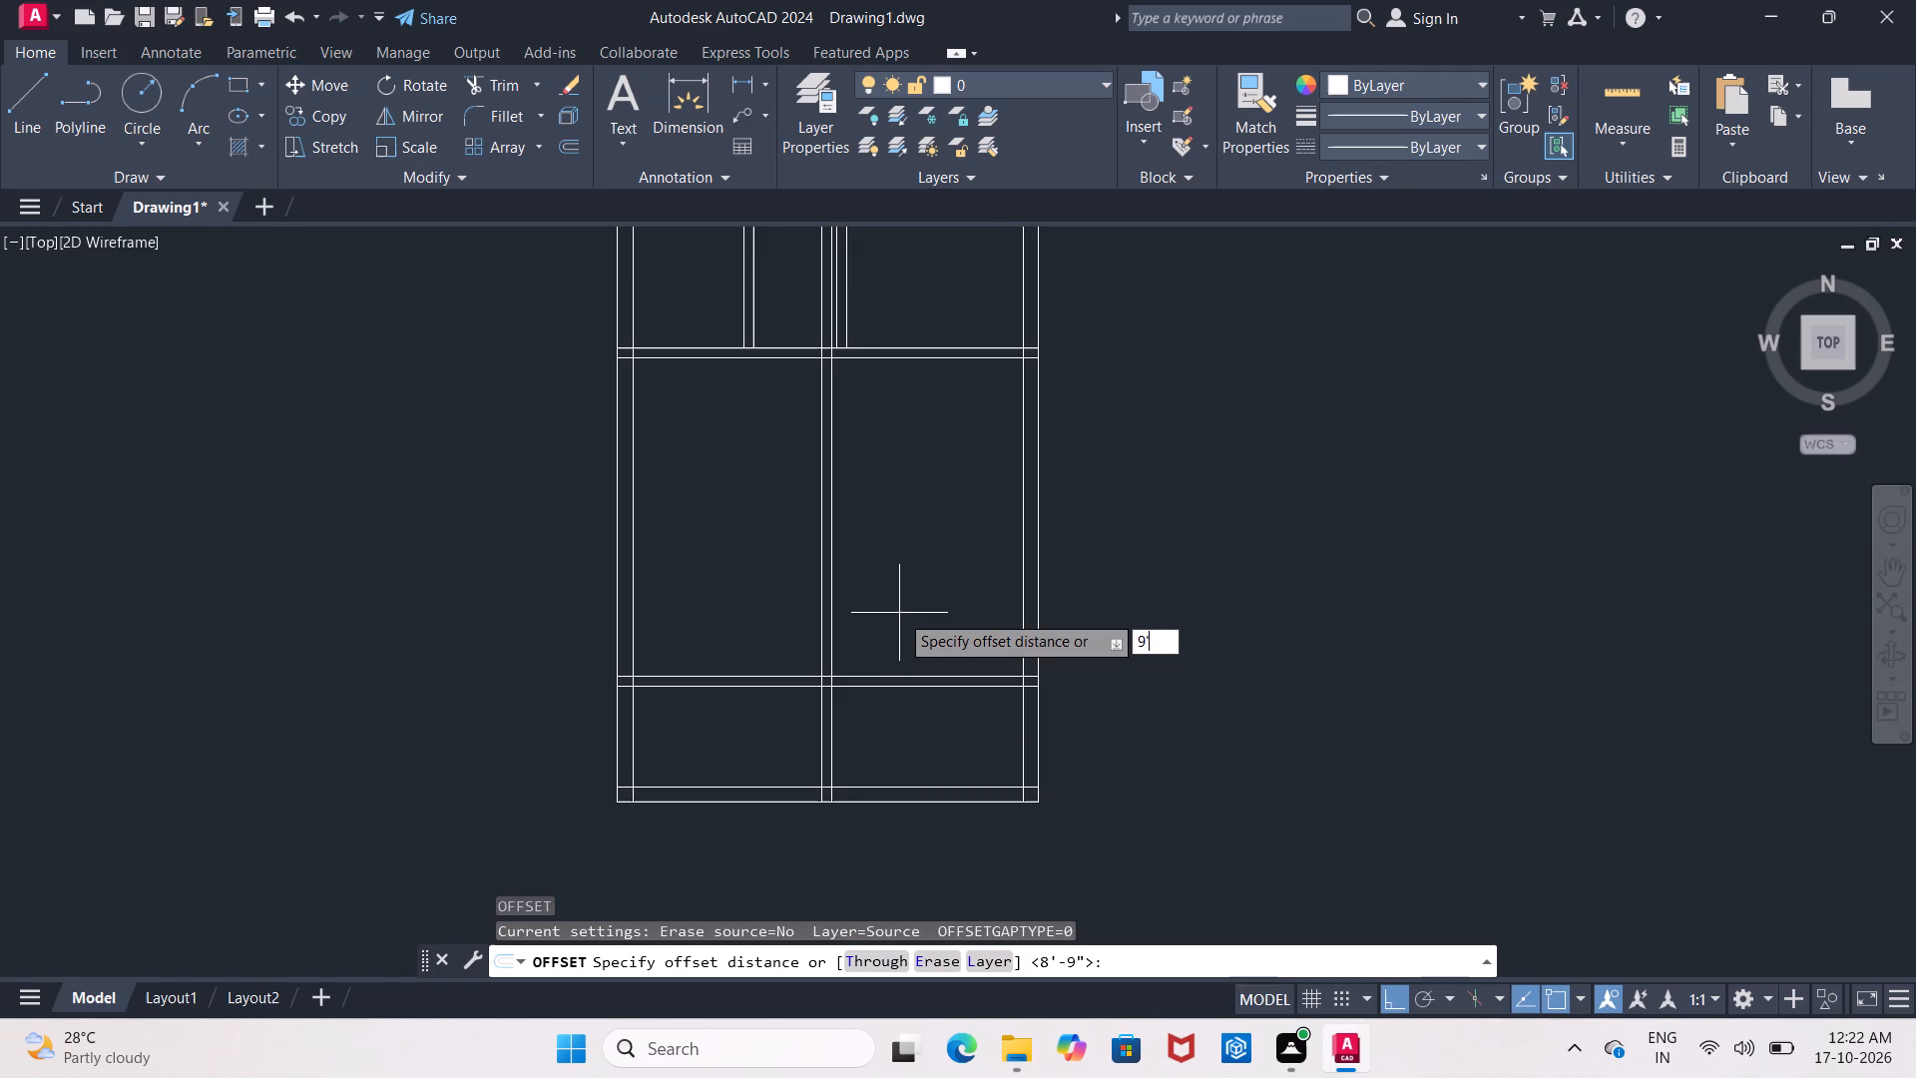
key("Return")
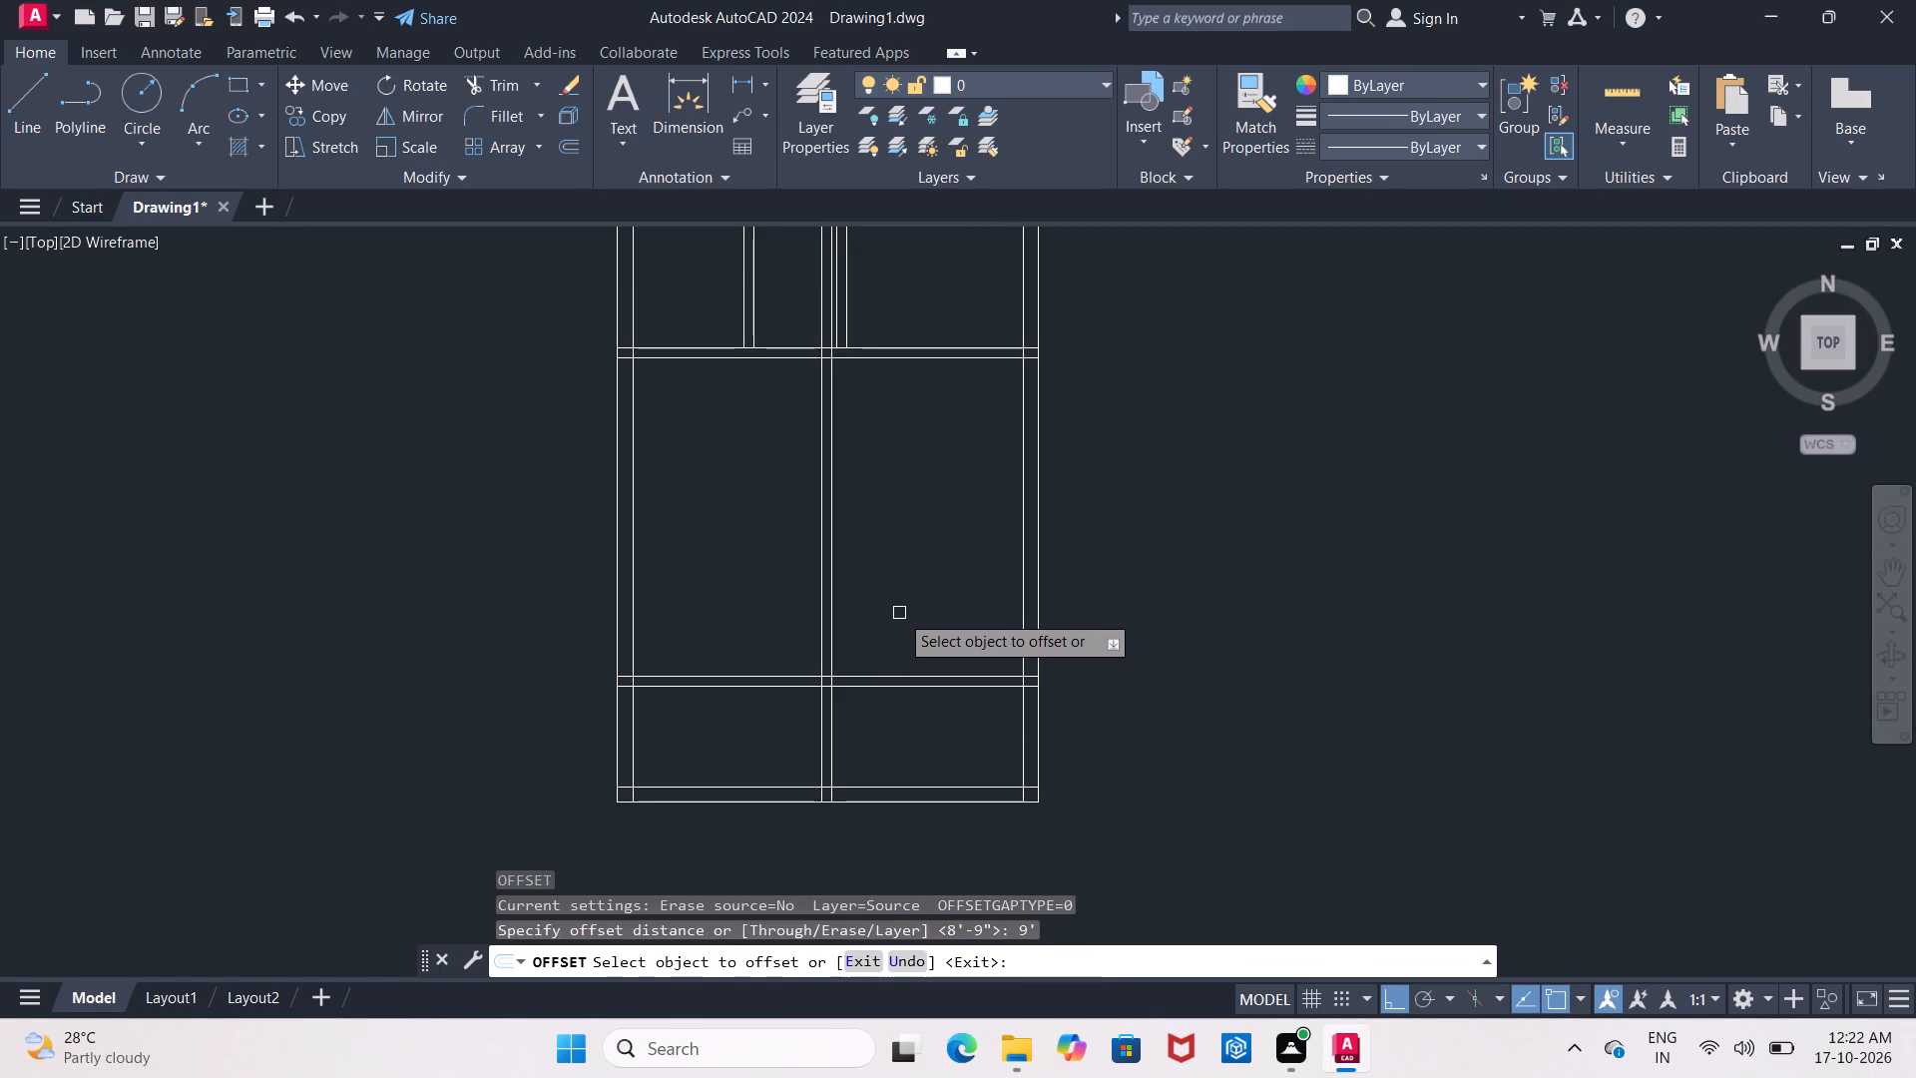
left_click(926, 679)
left_click(902, 452)
key("Return")
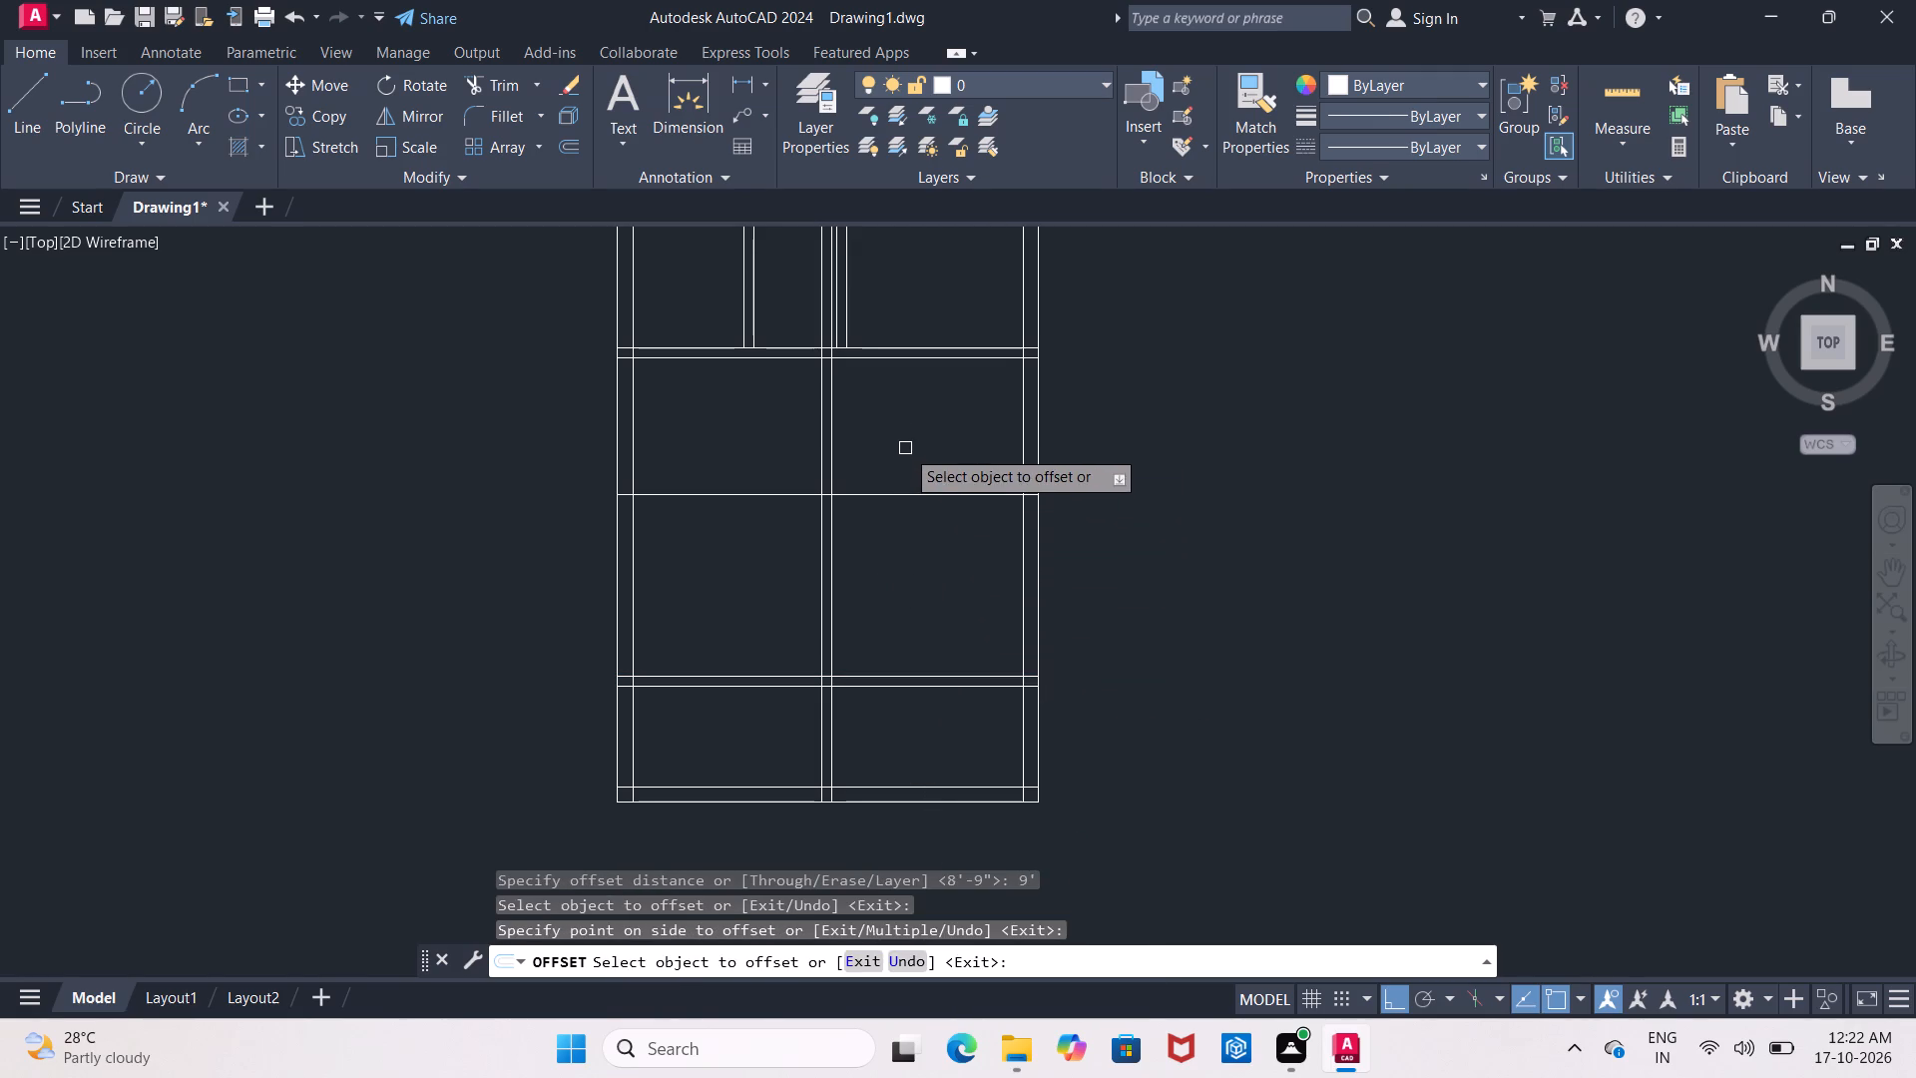
Offset the new horizontal line 6" upward to give the partition its thickness.
key("Return")
key("6")
key("shift+quotedbl")
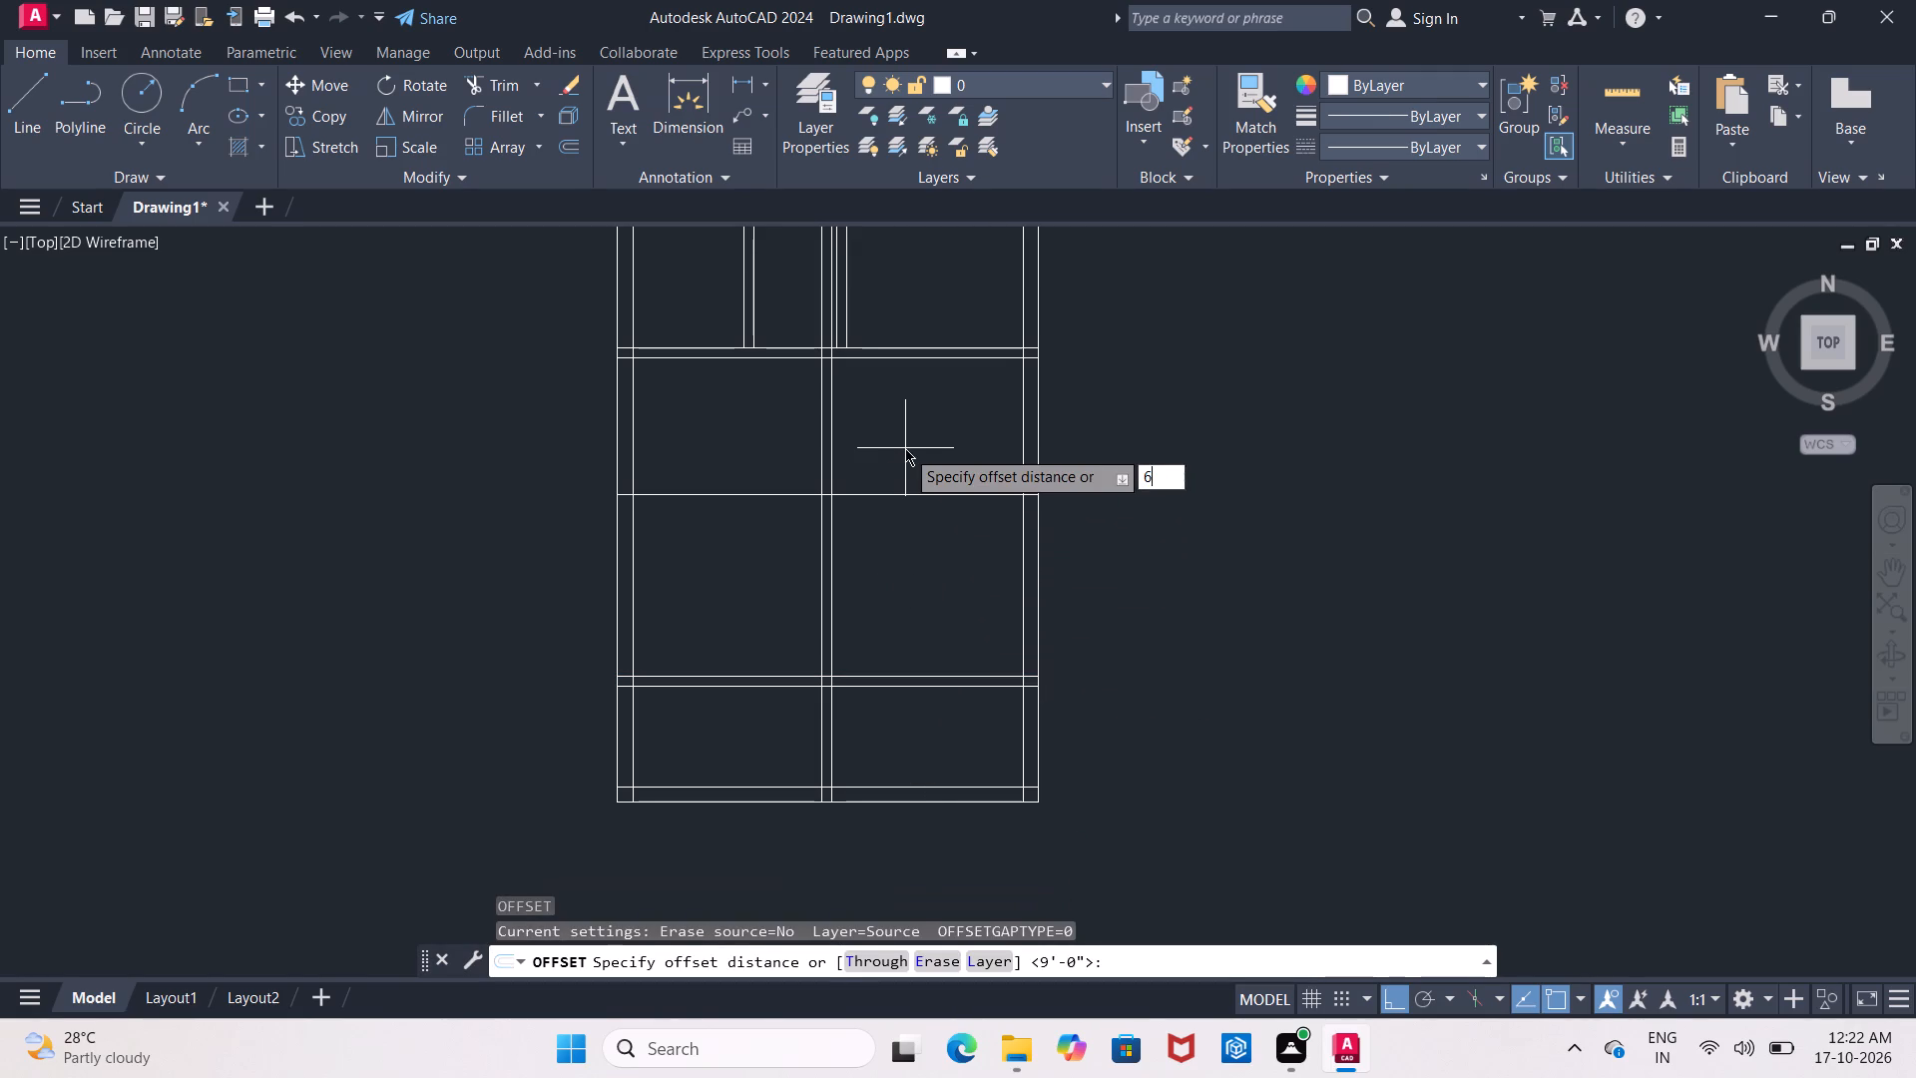
key("Return")
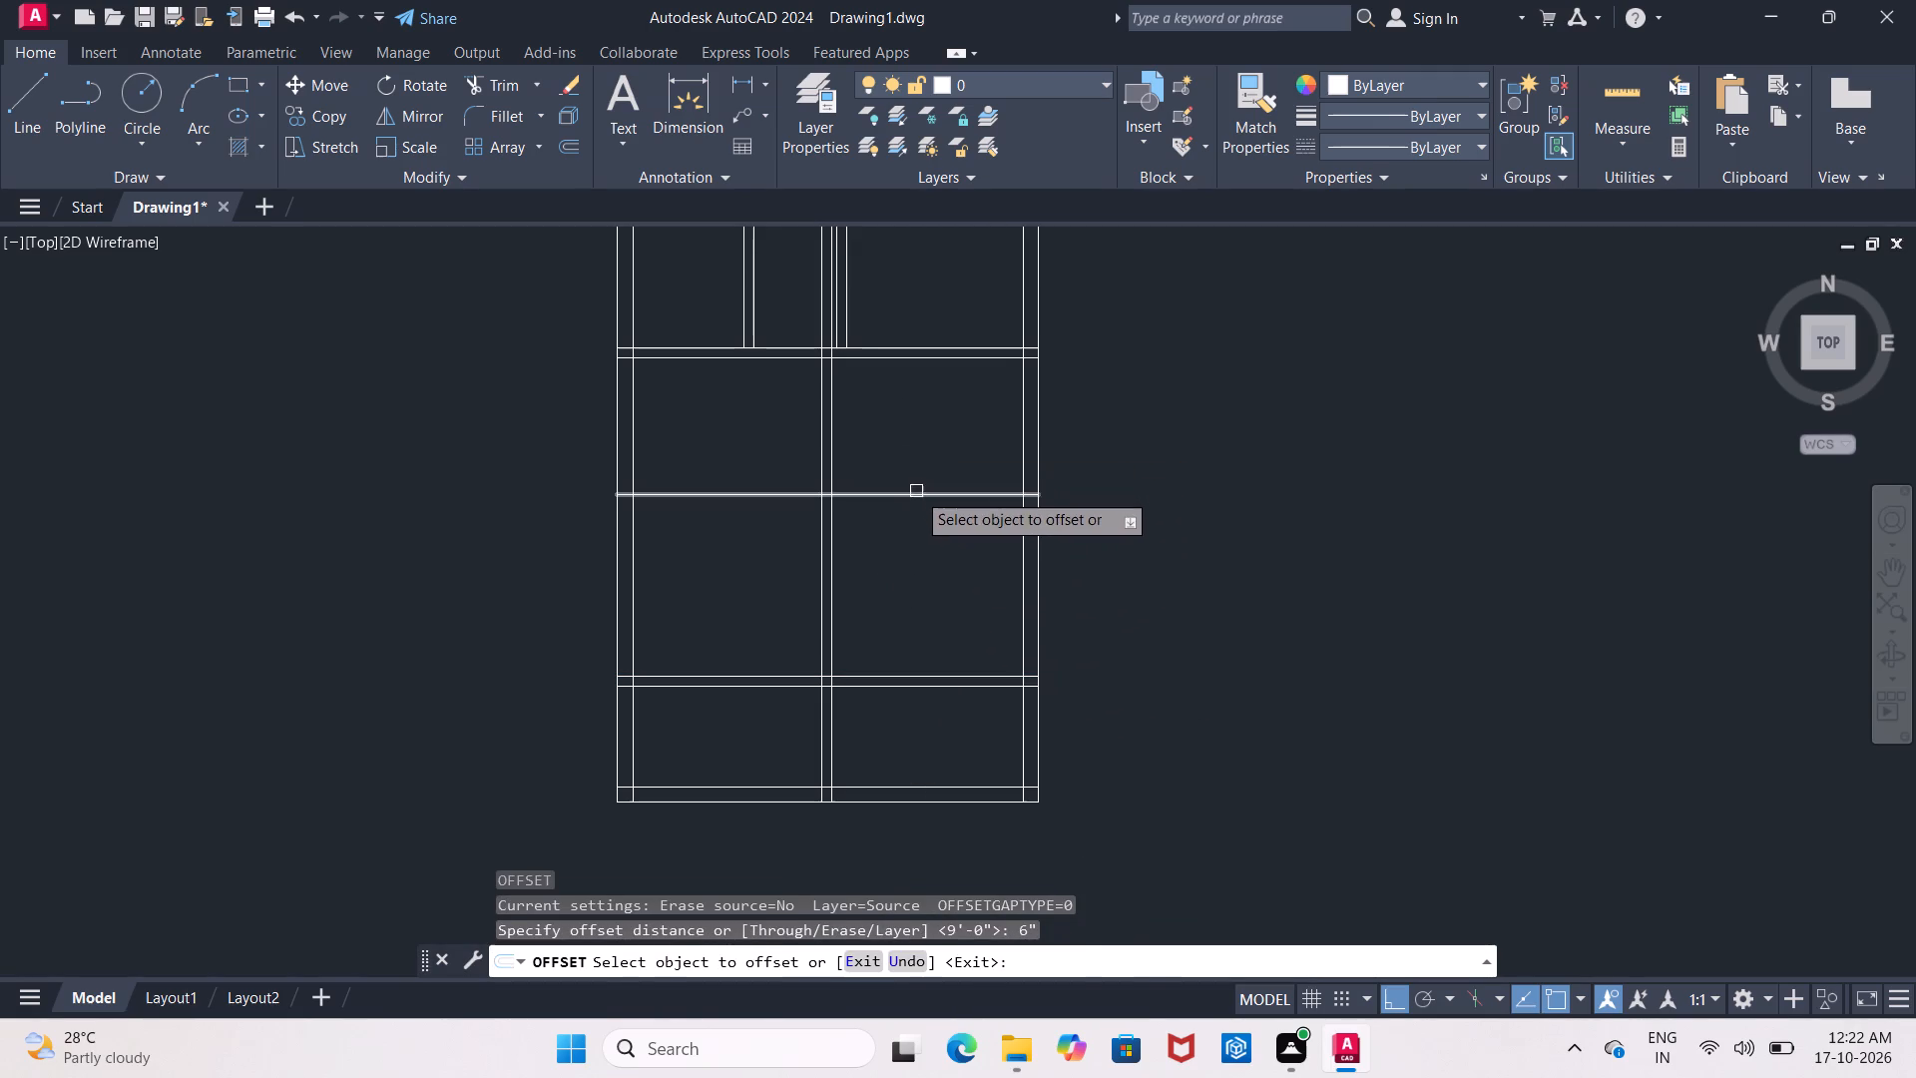
left_click(916, 491)
left_click(906, 419)
middle_click_drag(919, 537, 864, 554)
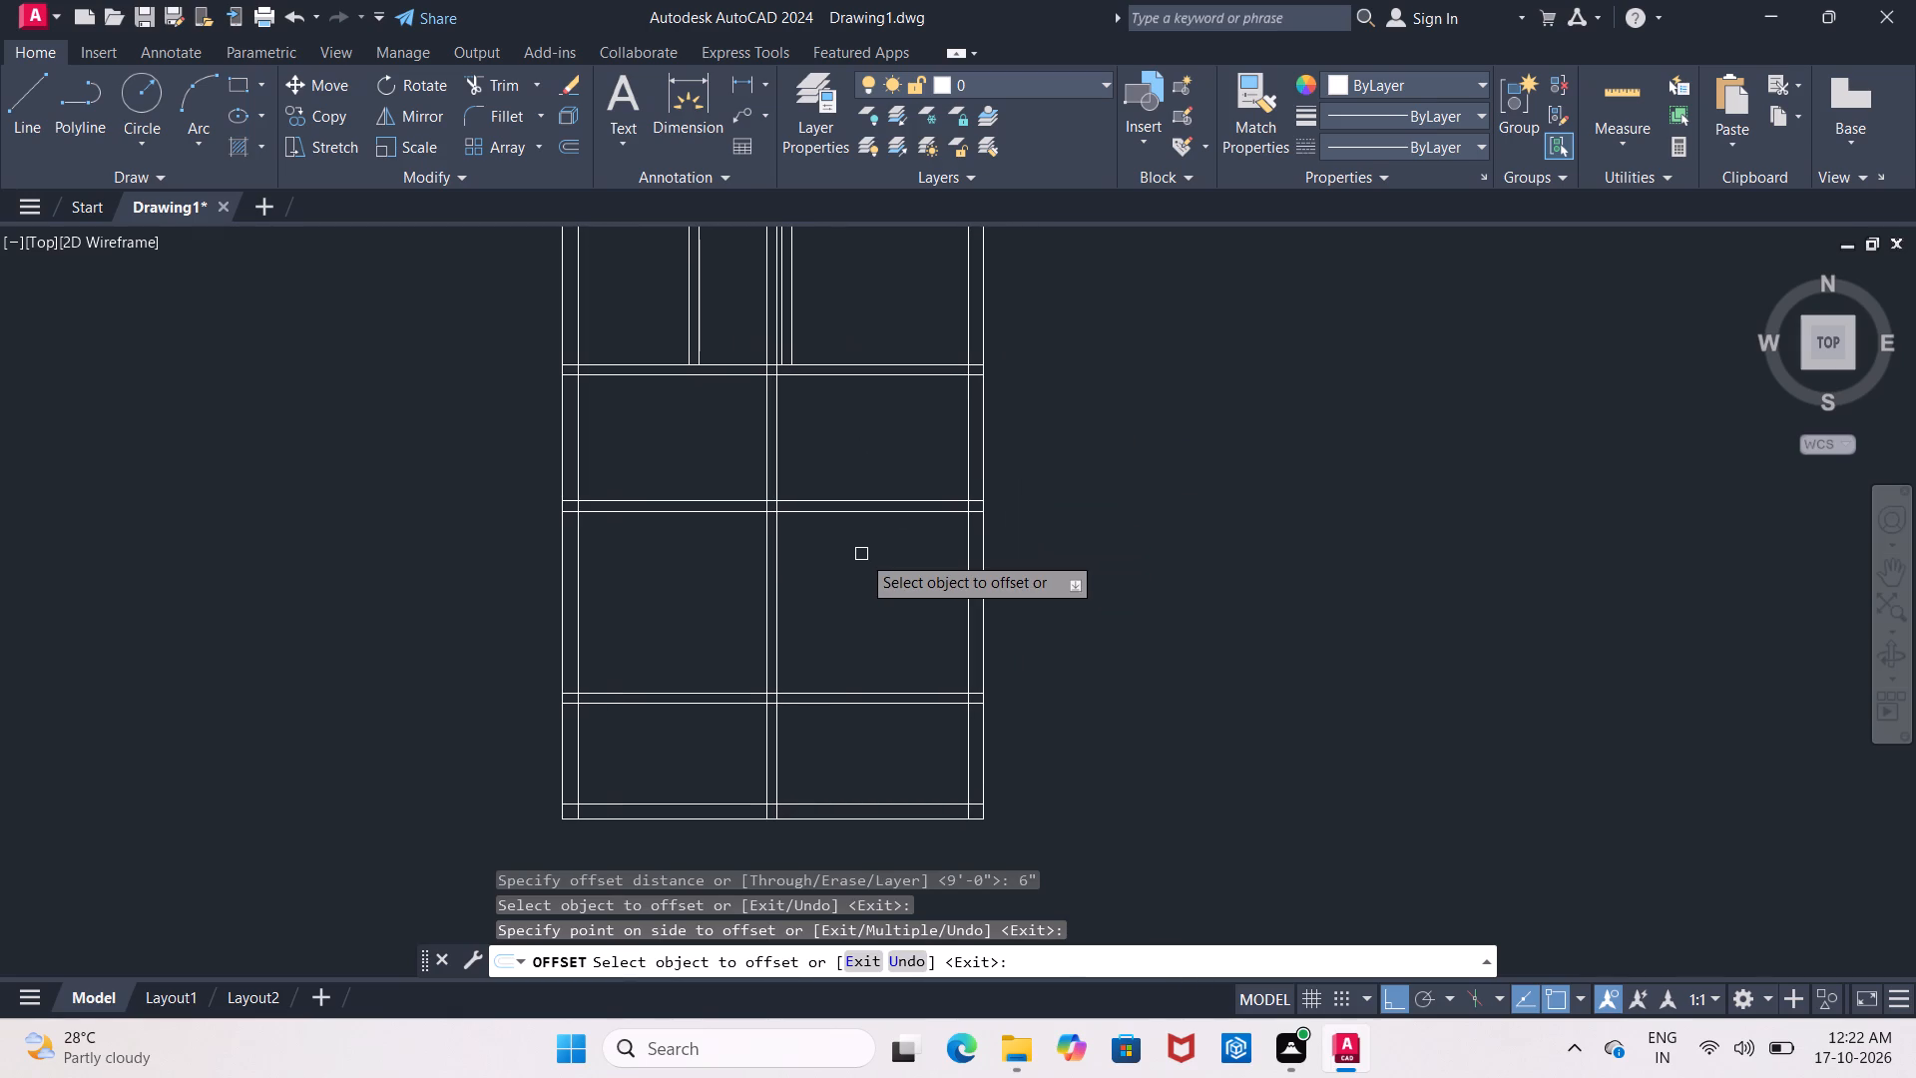
key("Return")
key("Return")
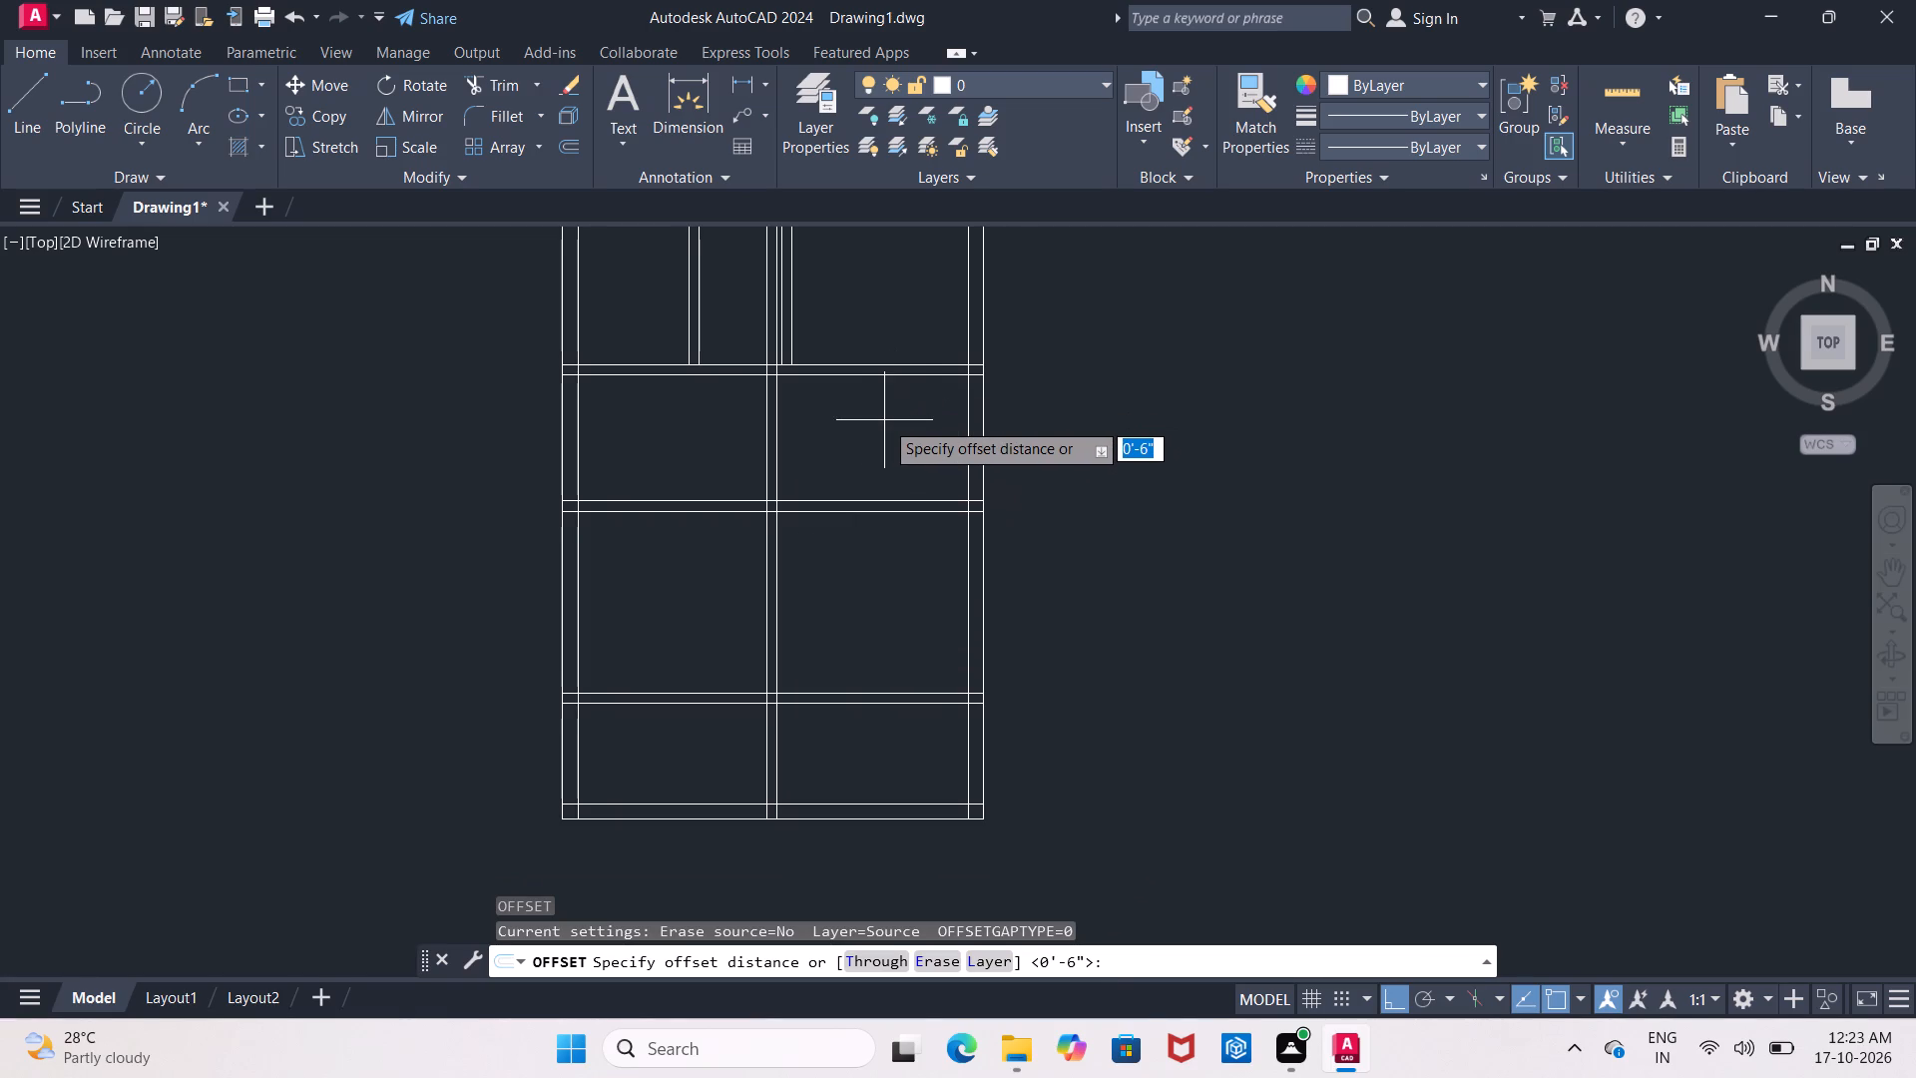
key("Escape")
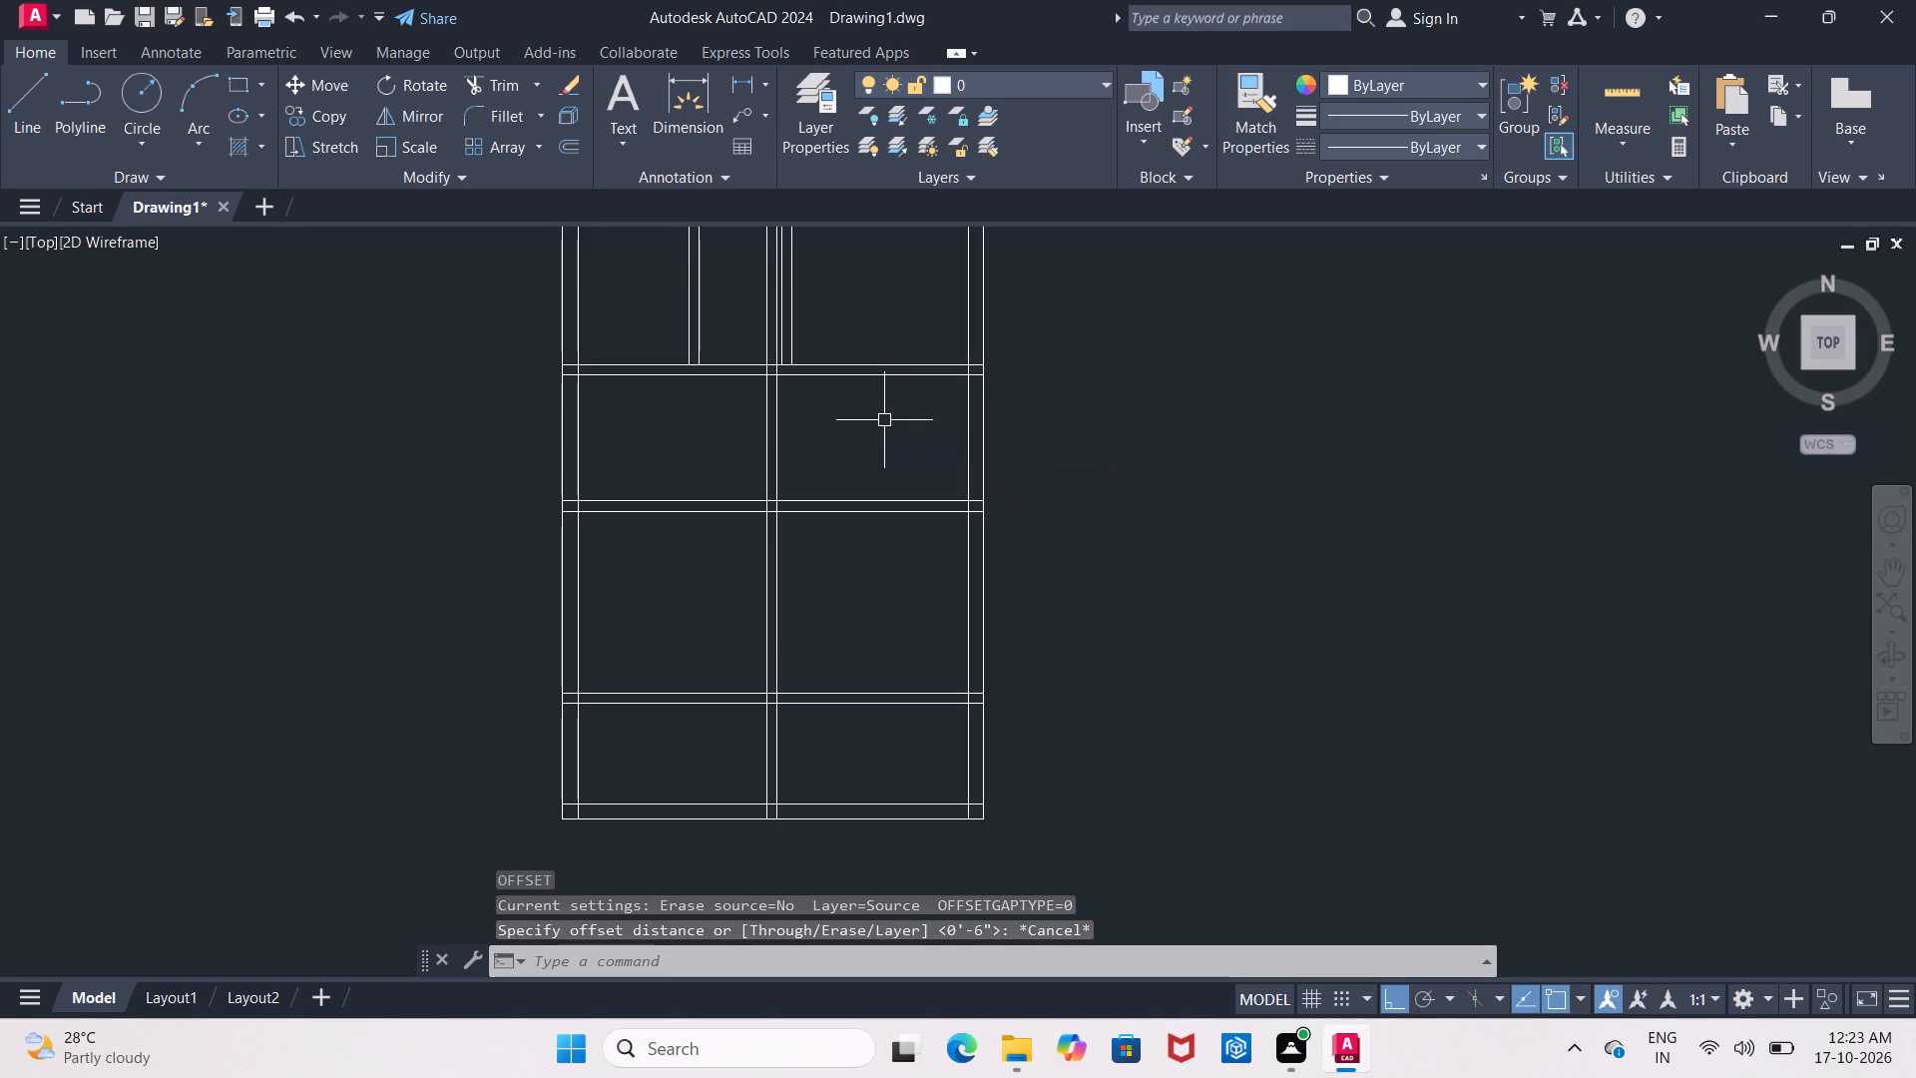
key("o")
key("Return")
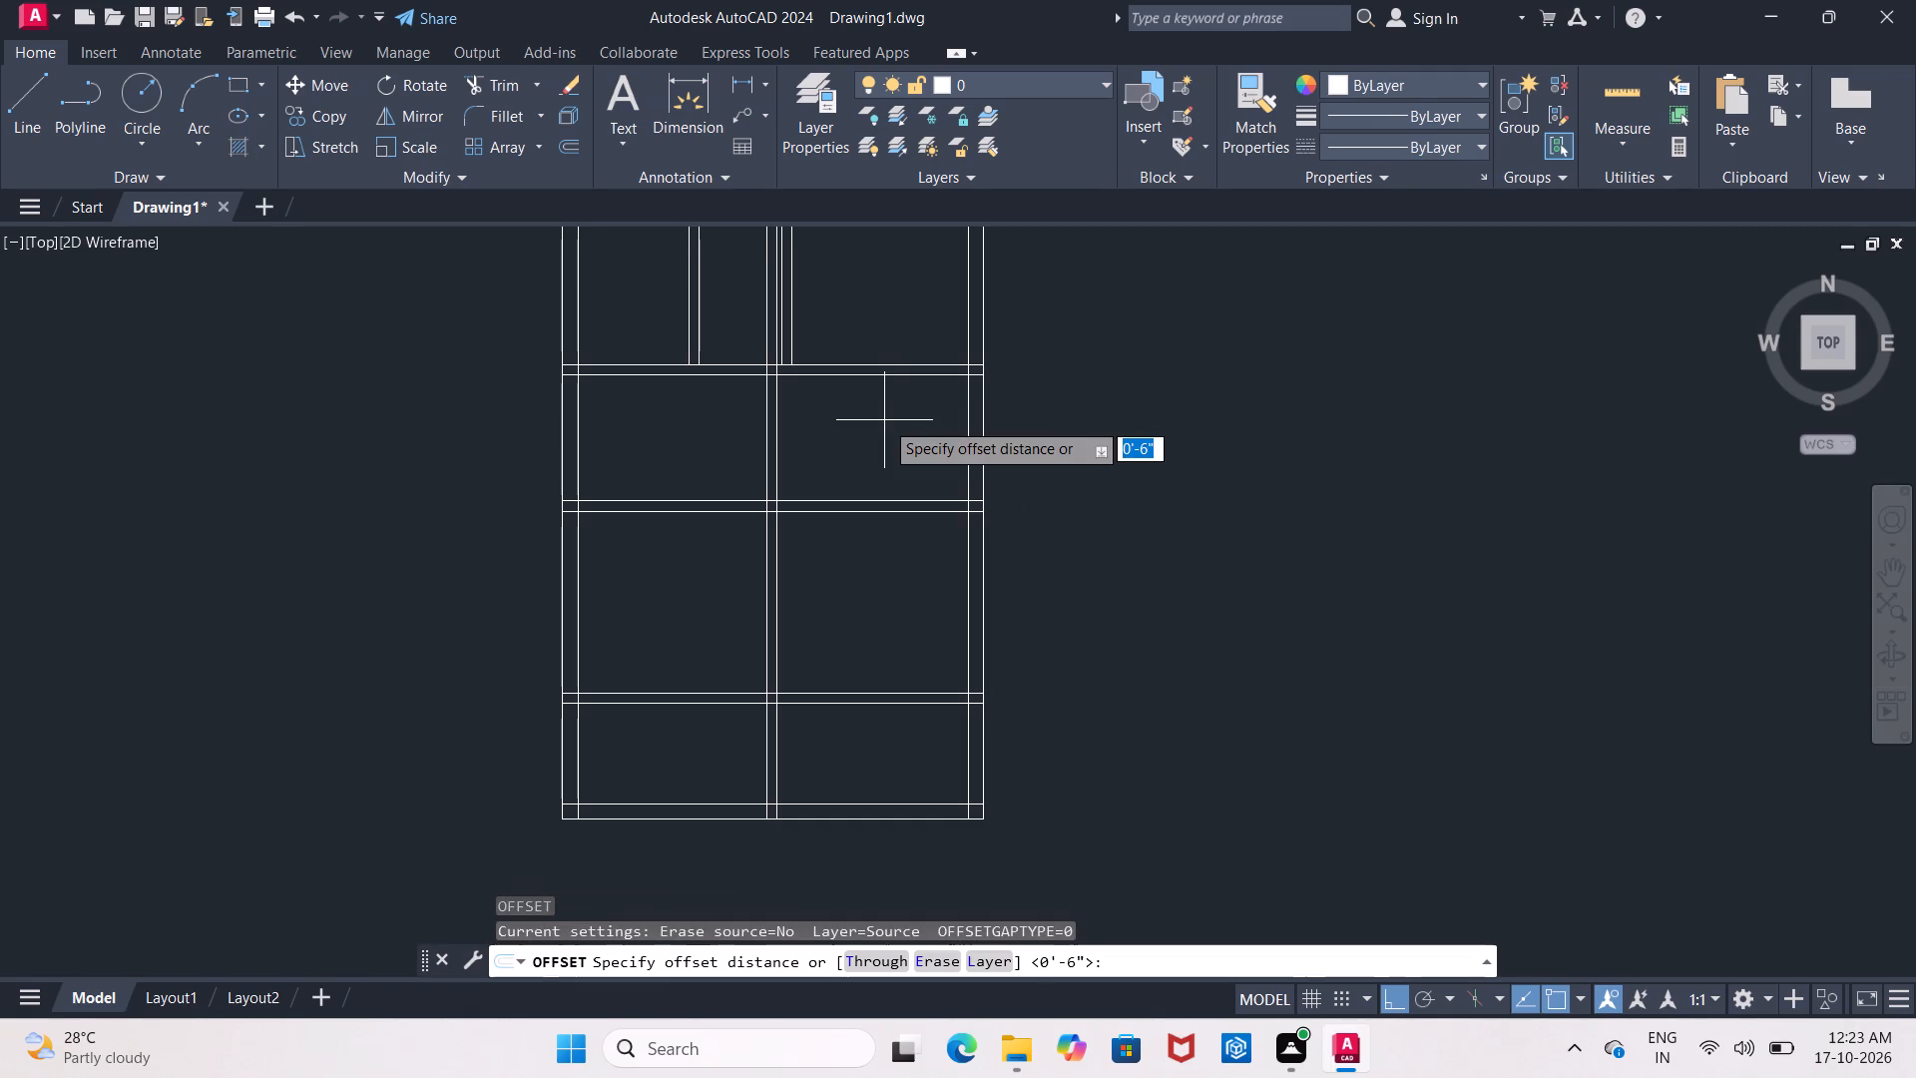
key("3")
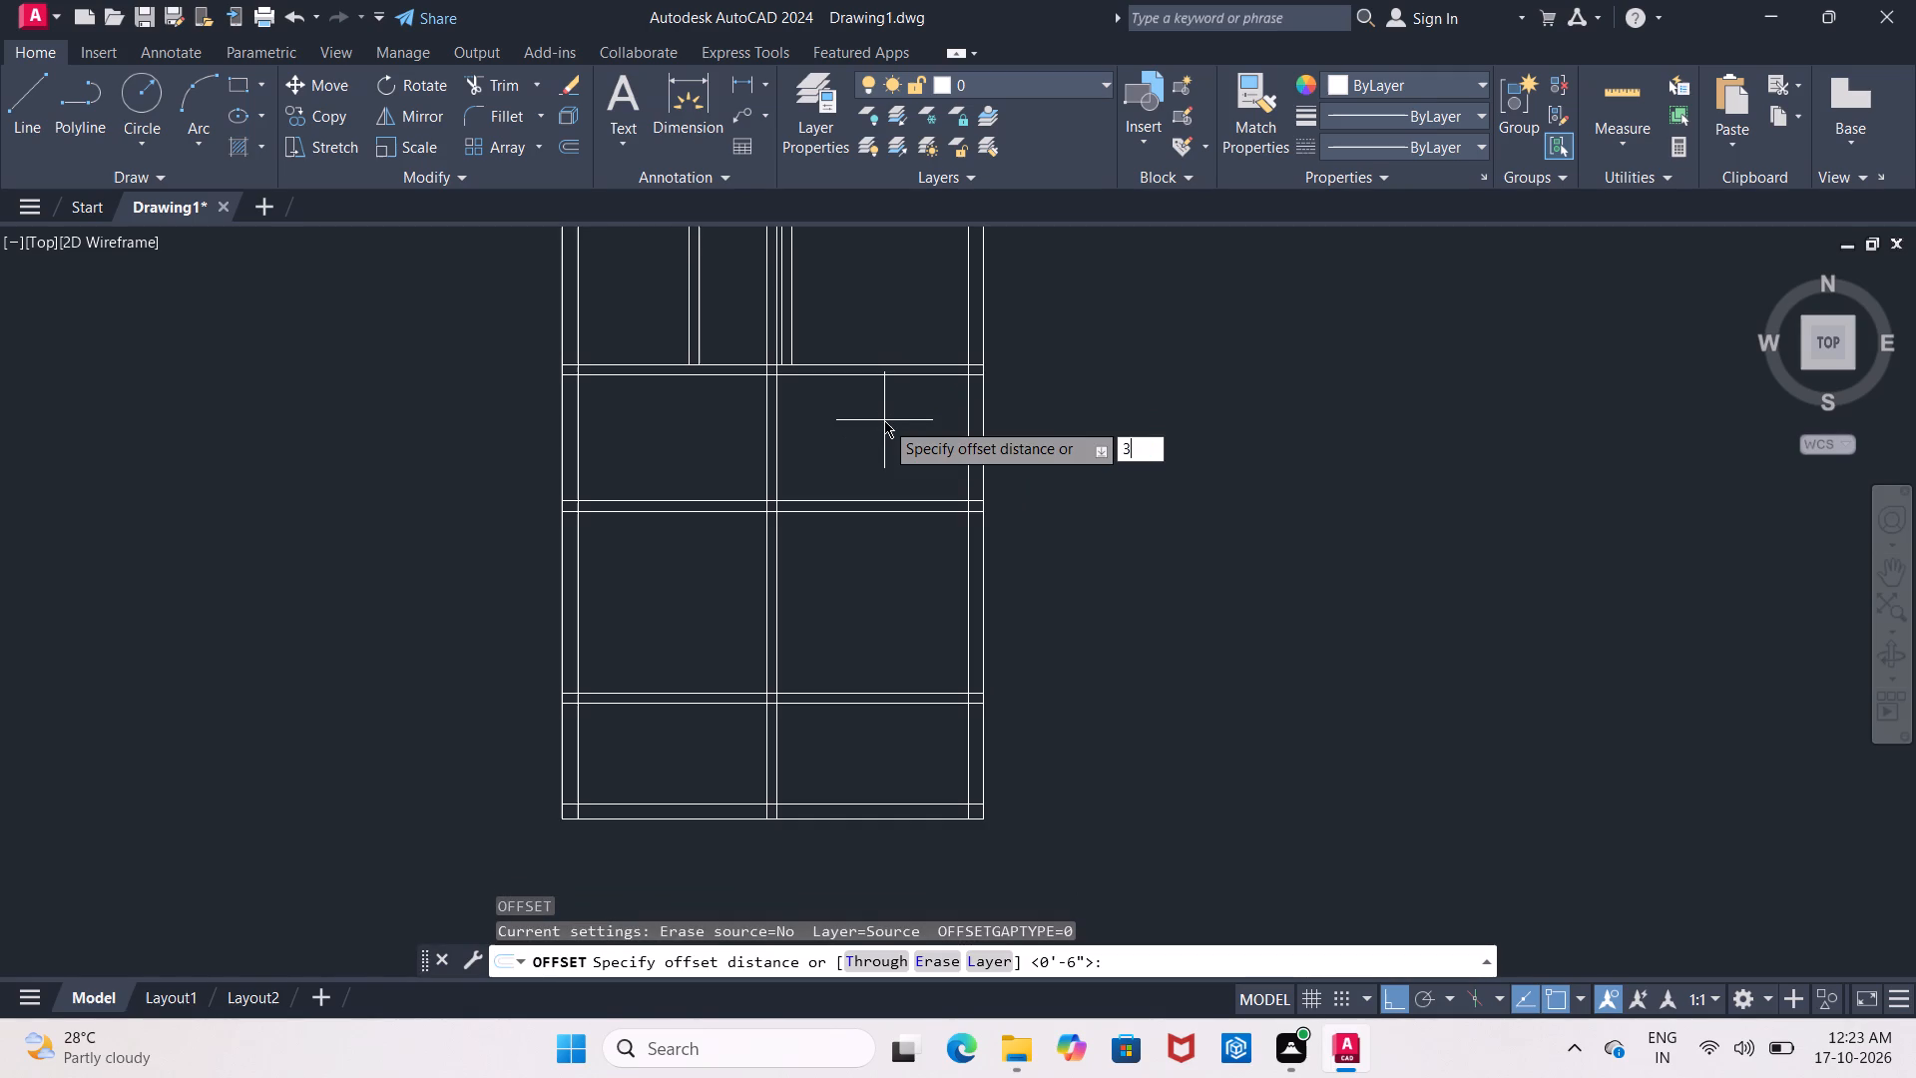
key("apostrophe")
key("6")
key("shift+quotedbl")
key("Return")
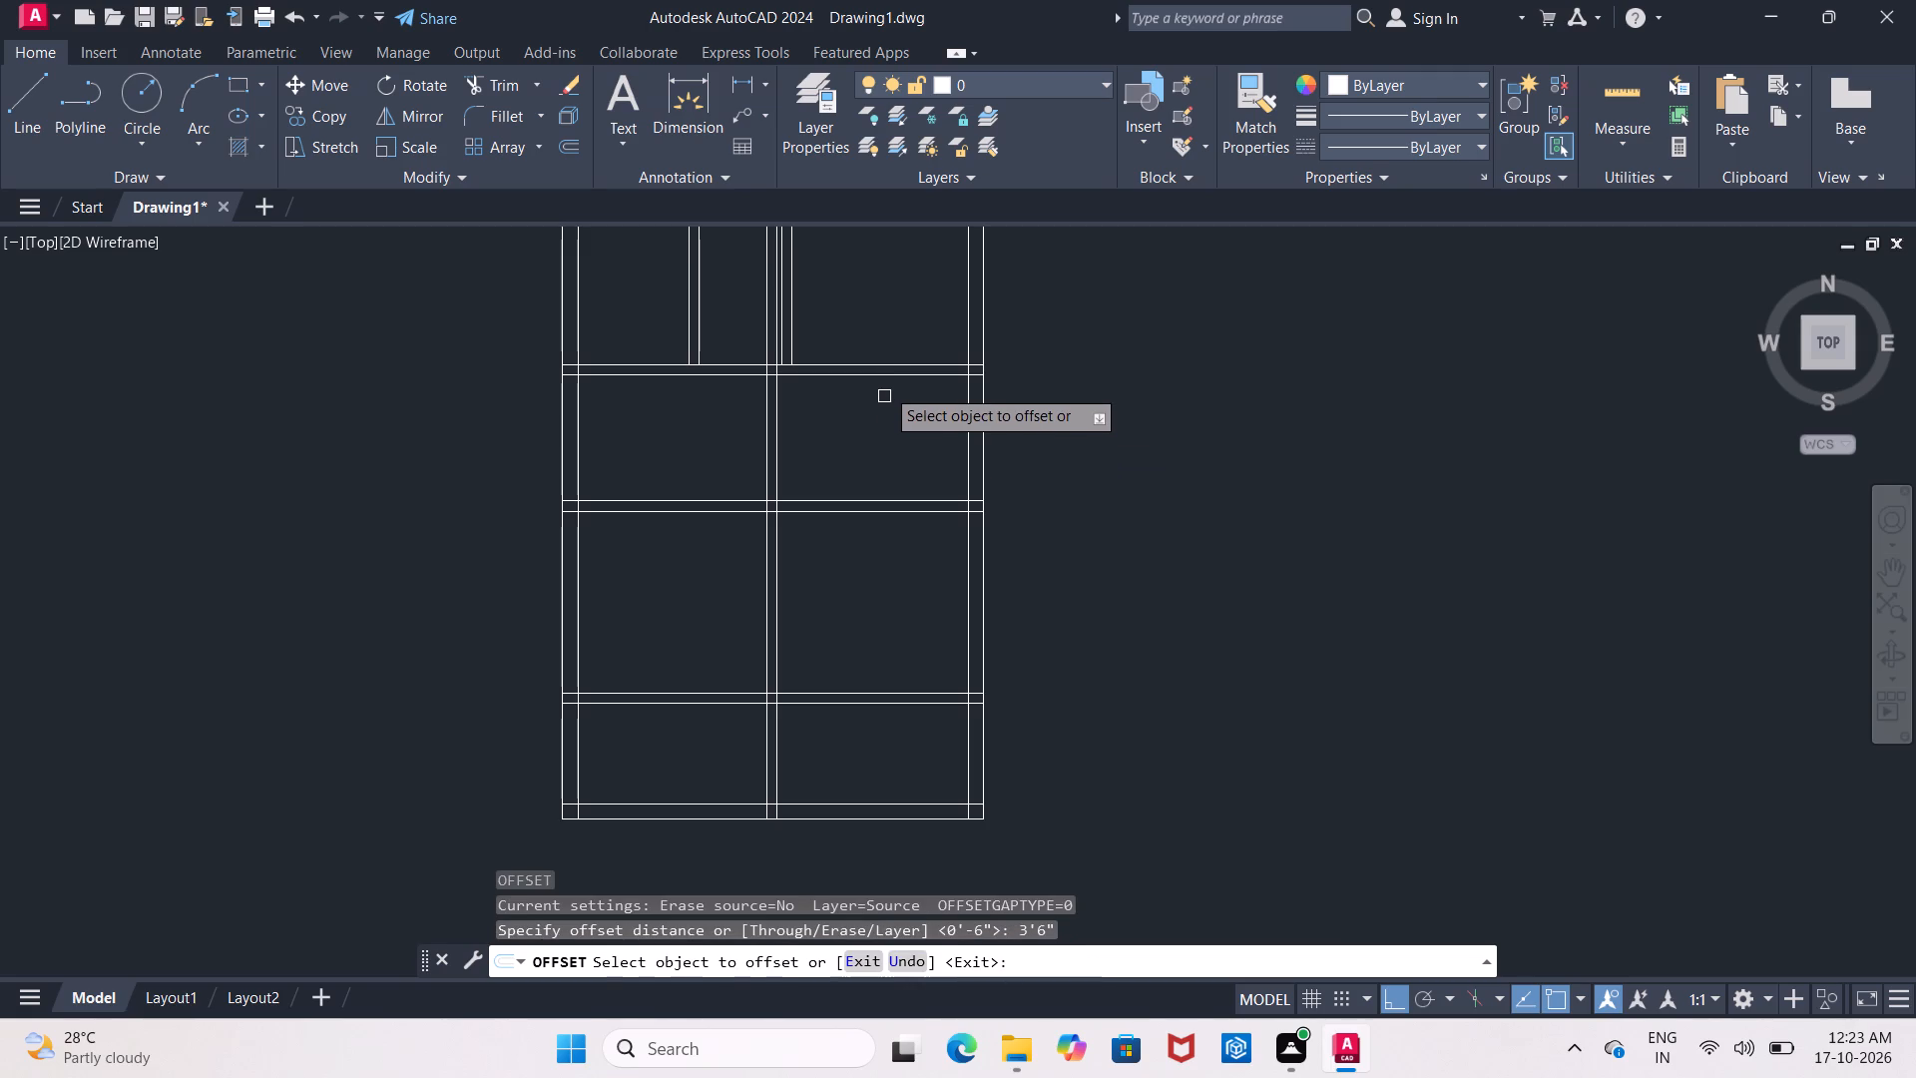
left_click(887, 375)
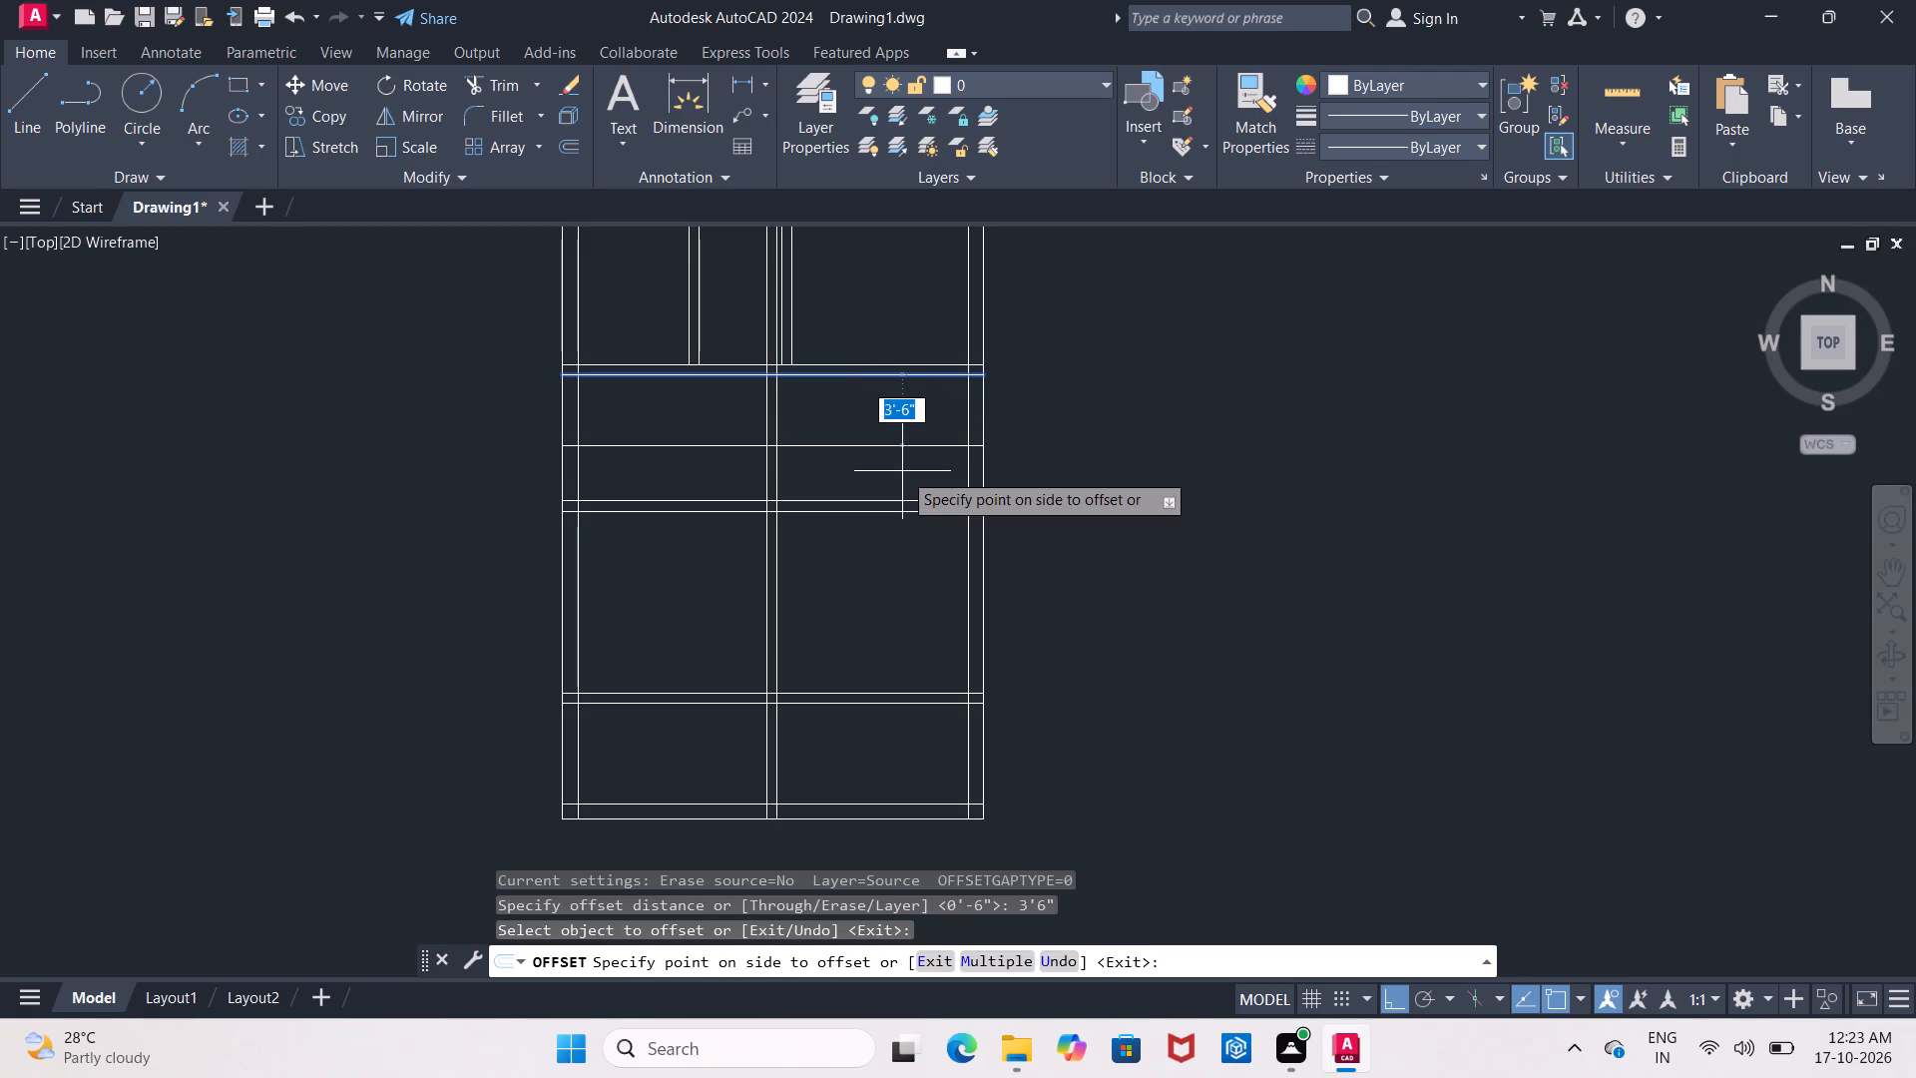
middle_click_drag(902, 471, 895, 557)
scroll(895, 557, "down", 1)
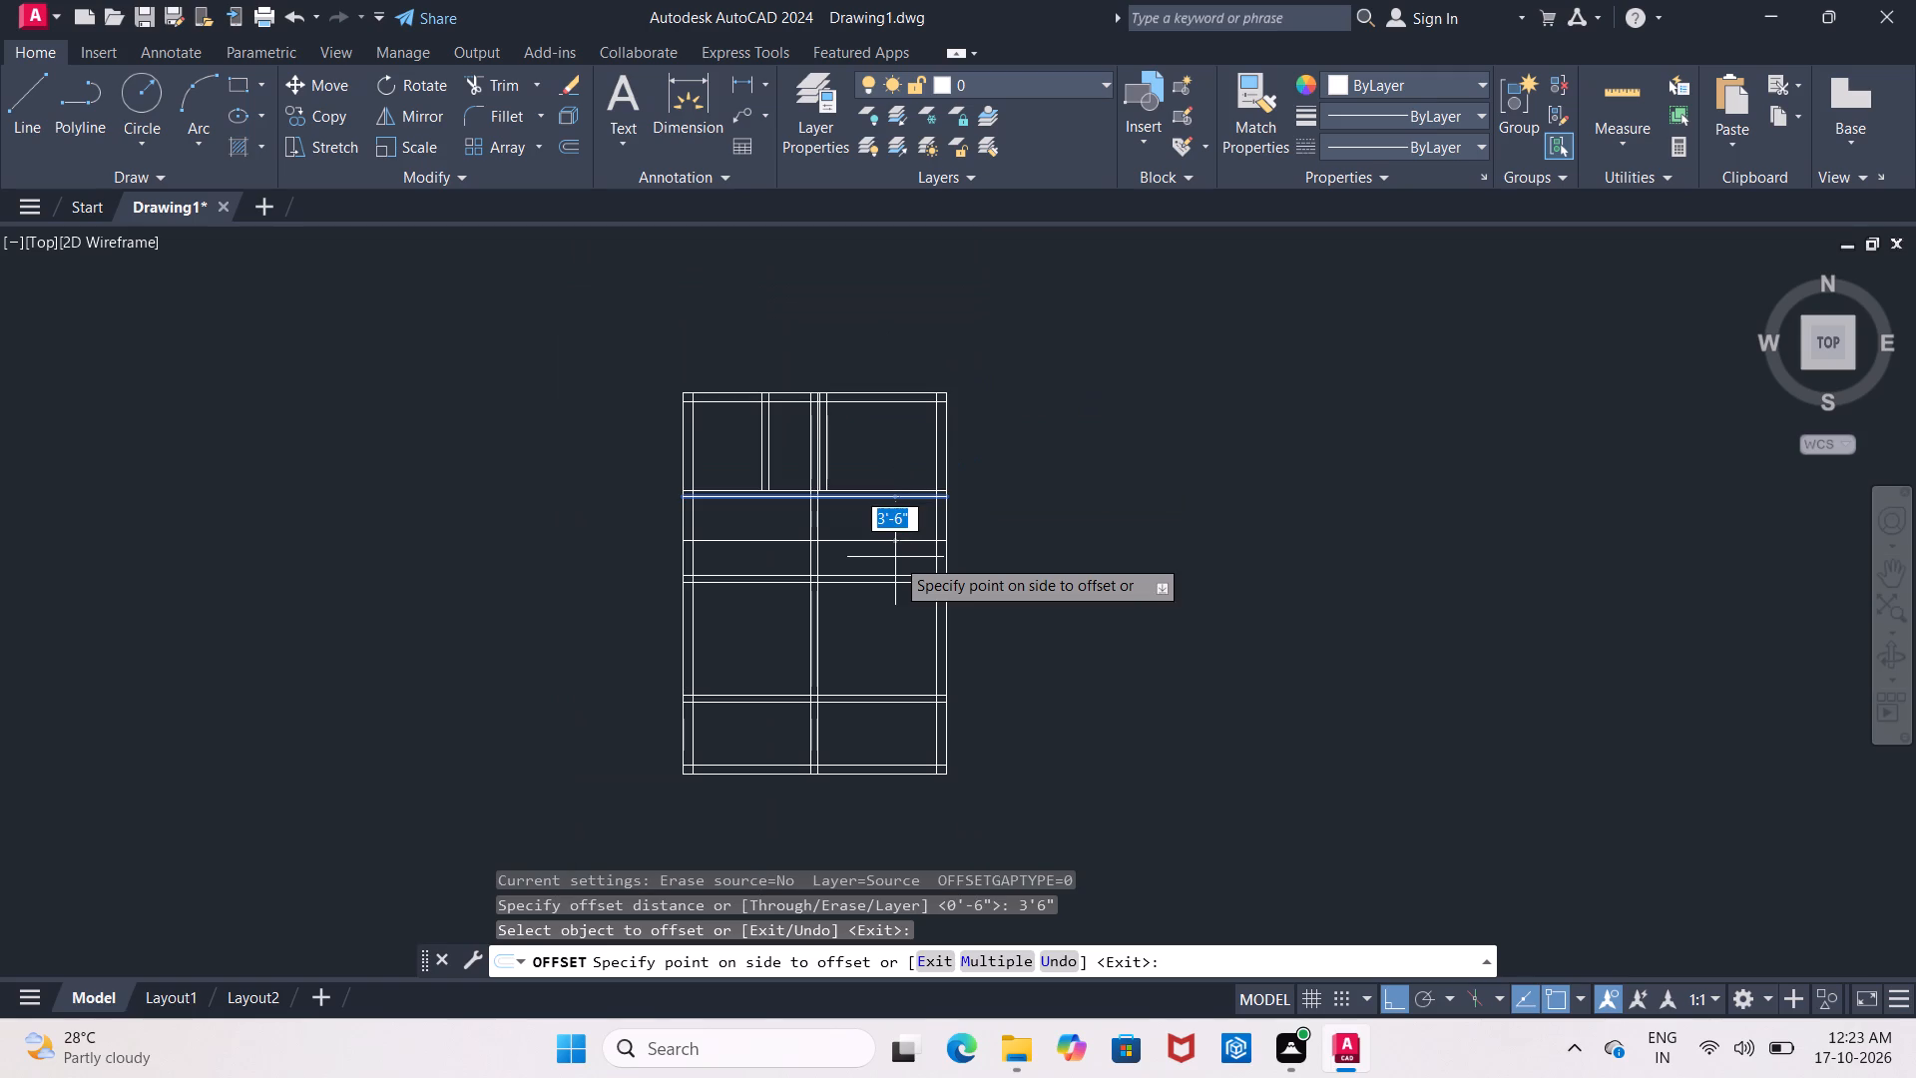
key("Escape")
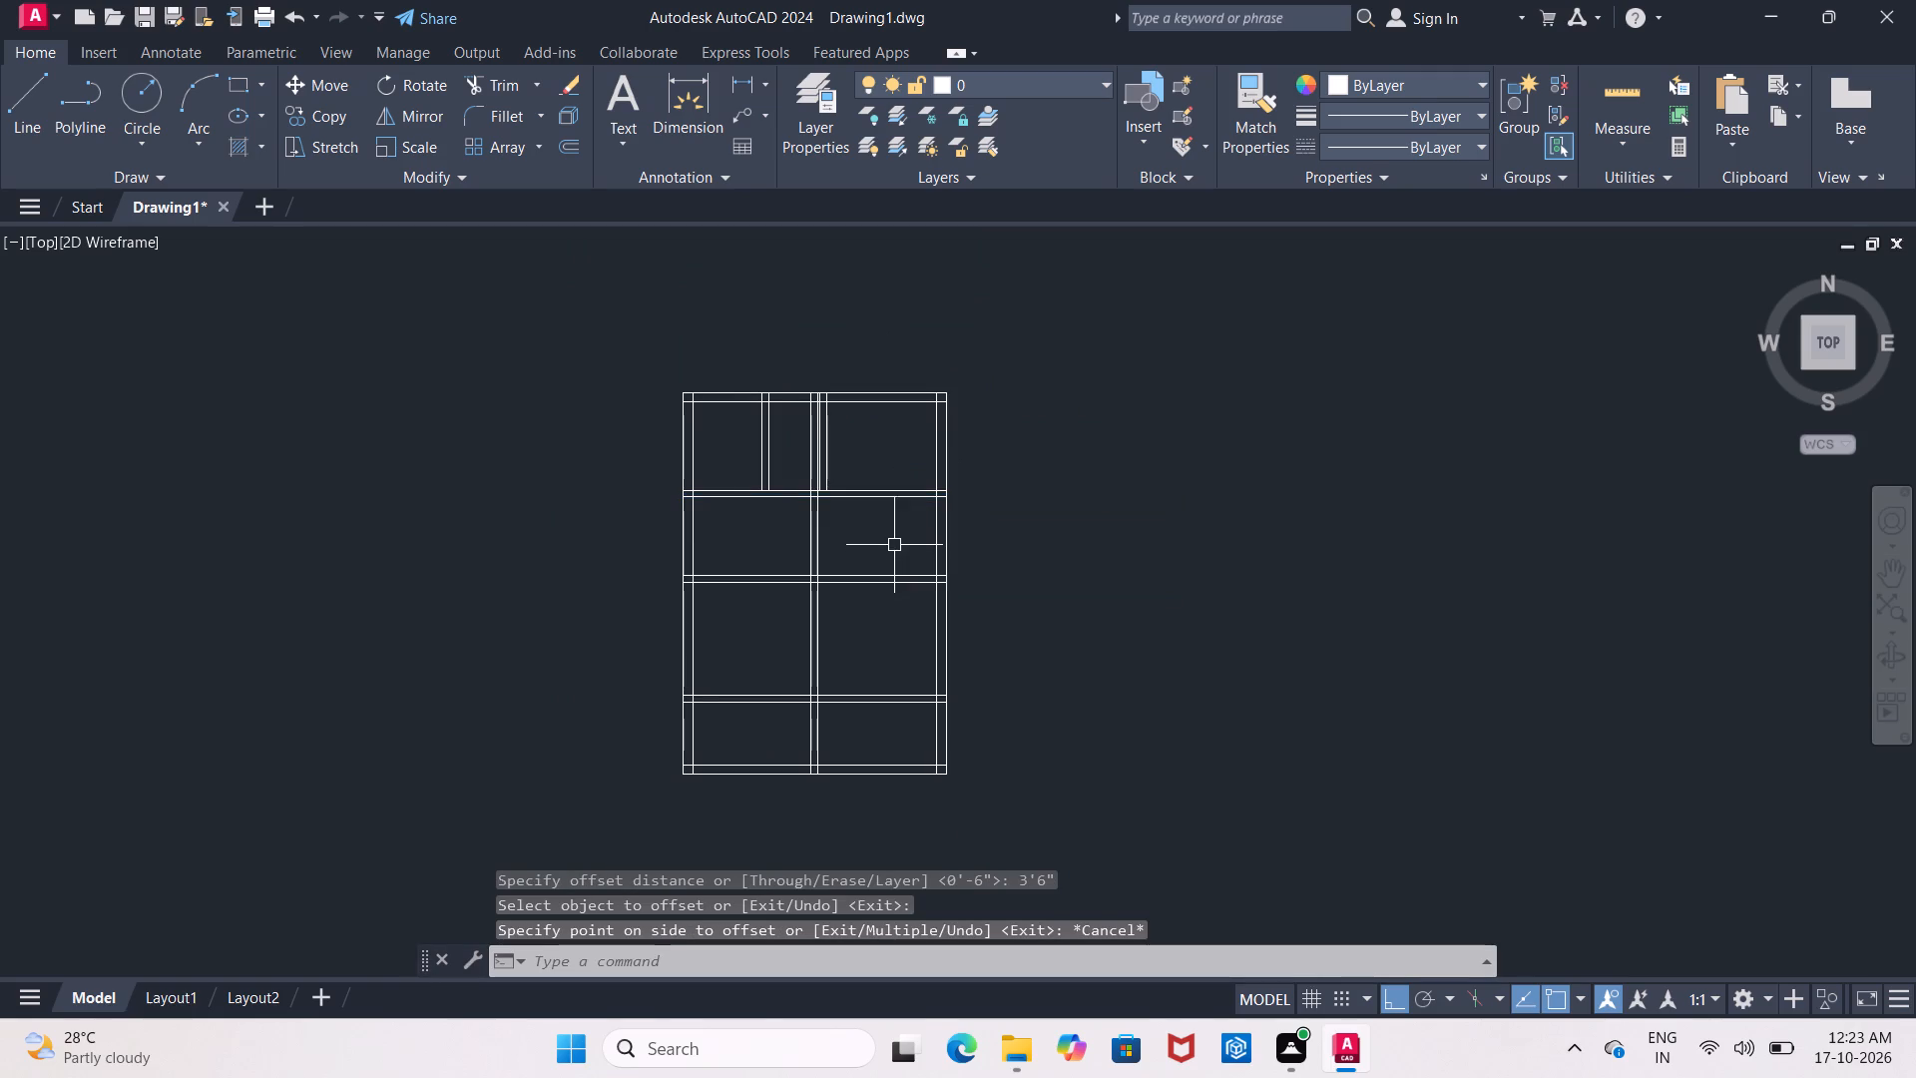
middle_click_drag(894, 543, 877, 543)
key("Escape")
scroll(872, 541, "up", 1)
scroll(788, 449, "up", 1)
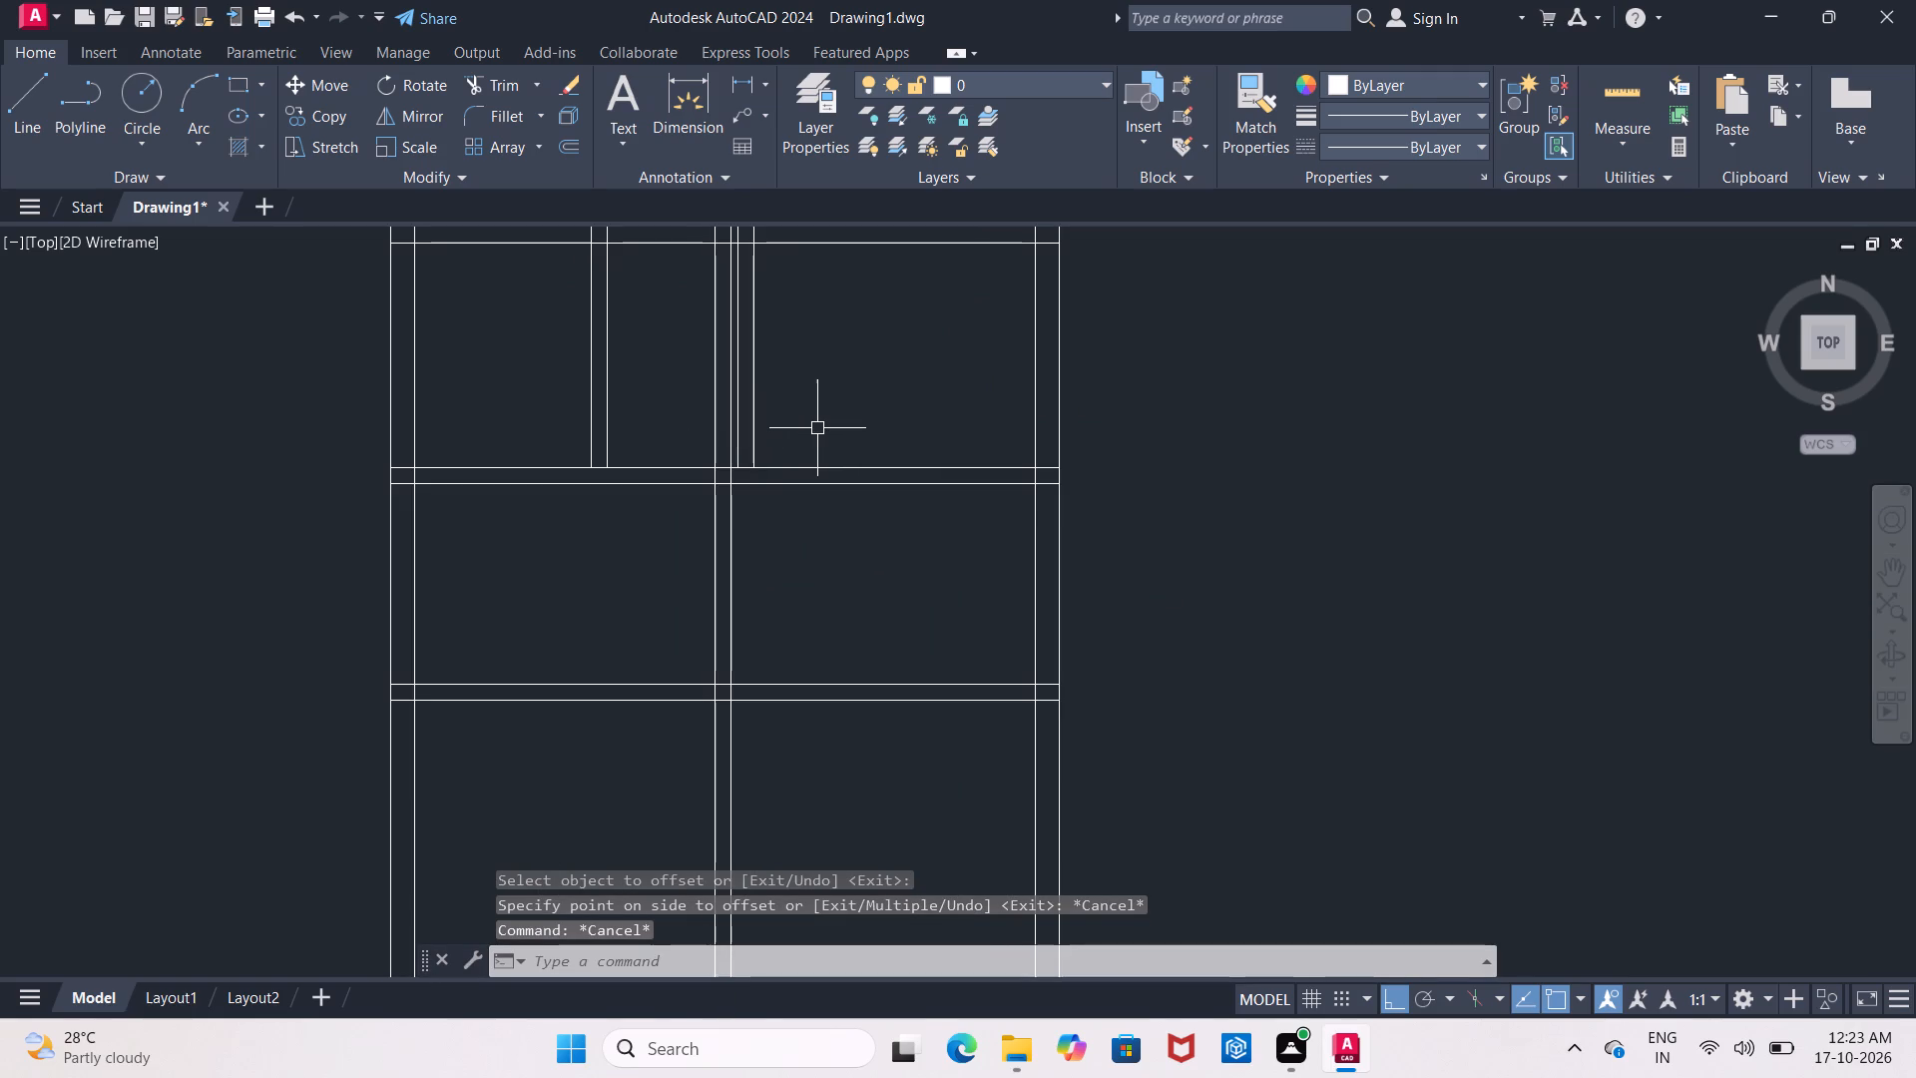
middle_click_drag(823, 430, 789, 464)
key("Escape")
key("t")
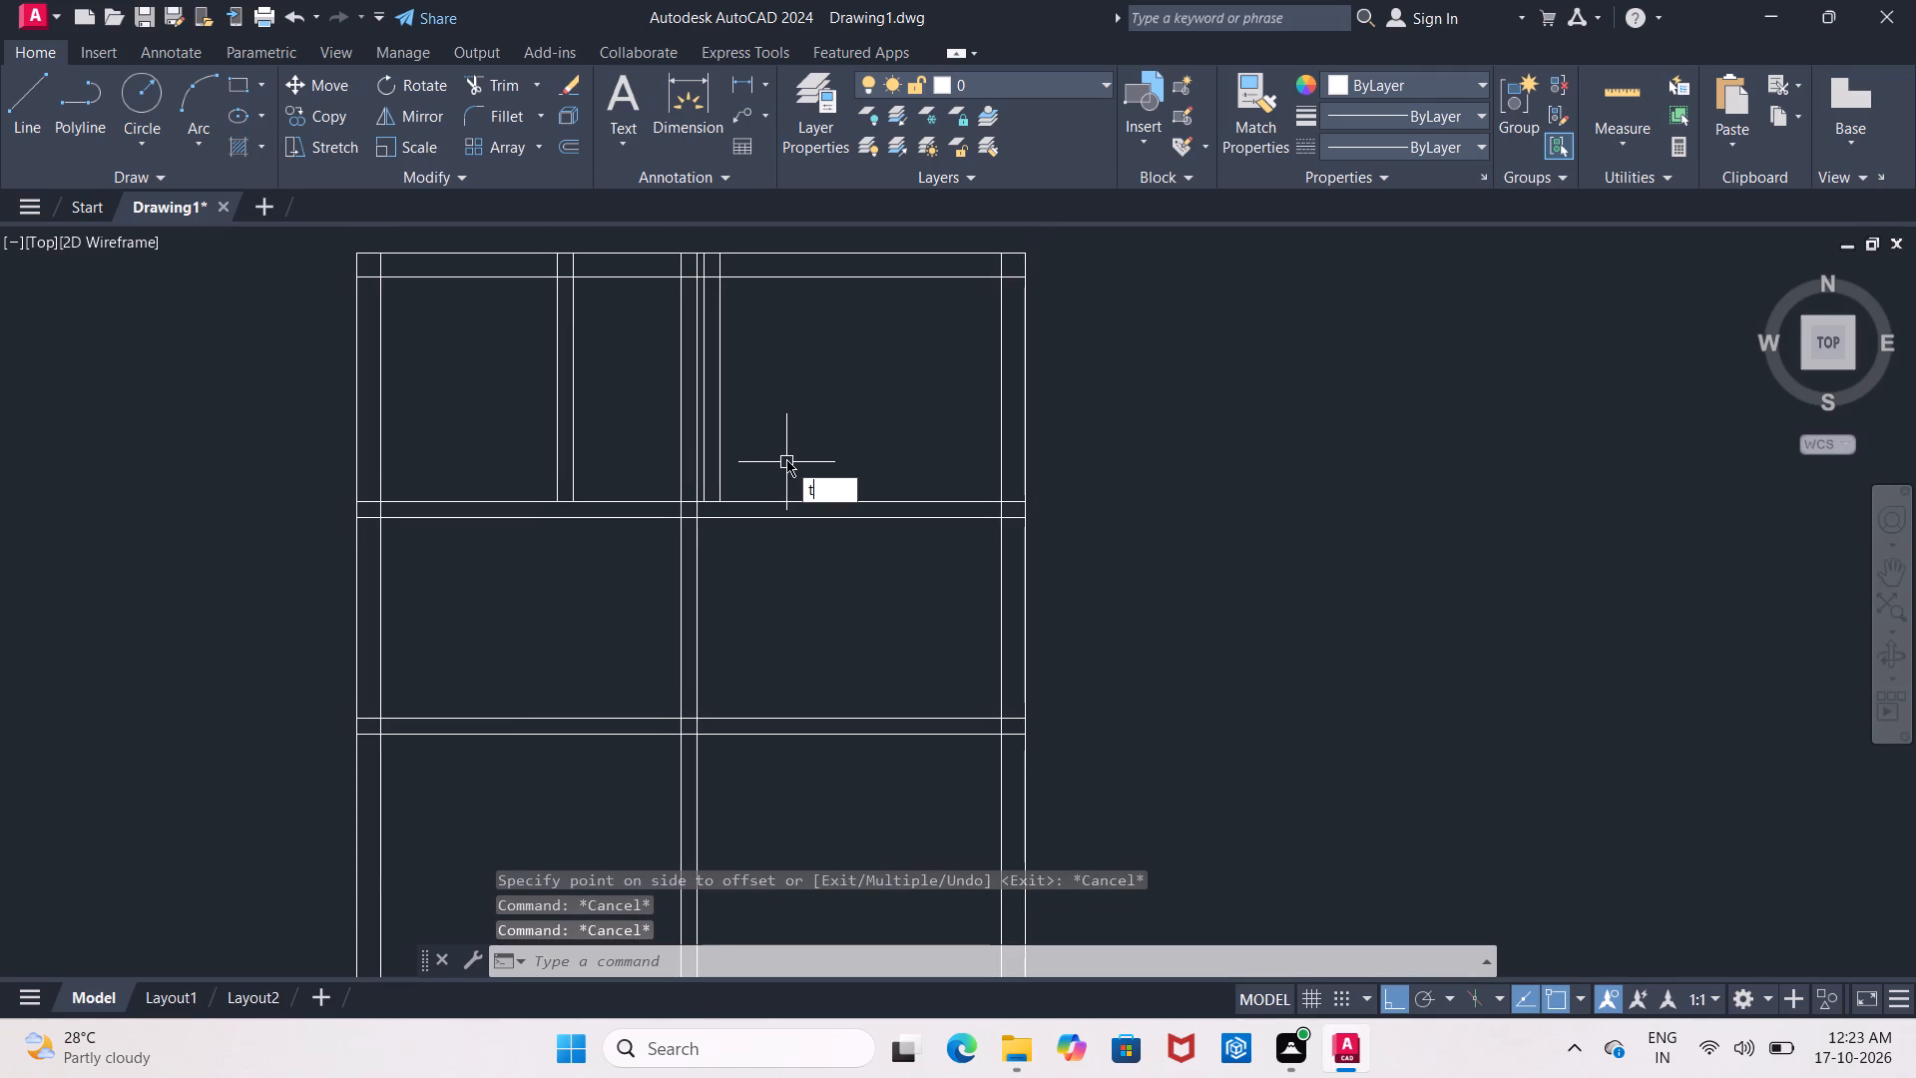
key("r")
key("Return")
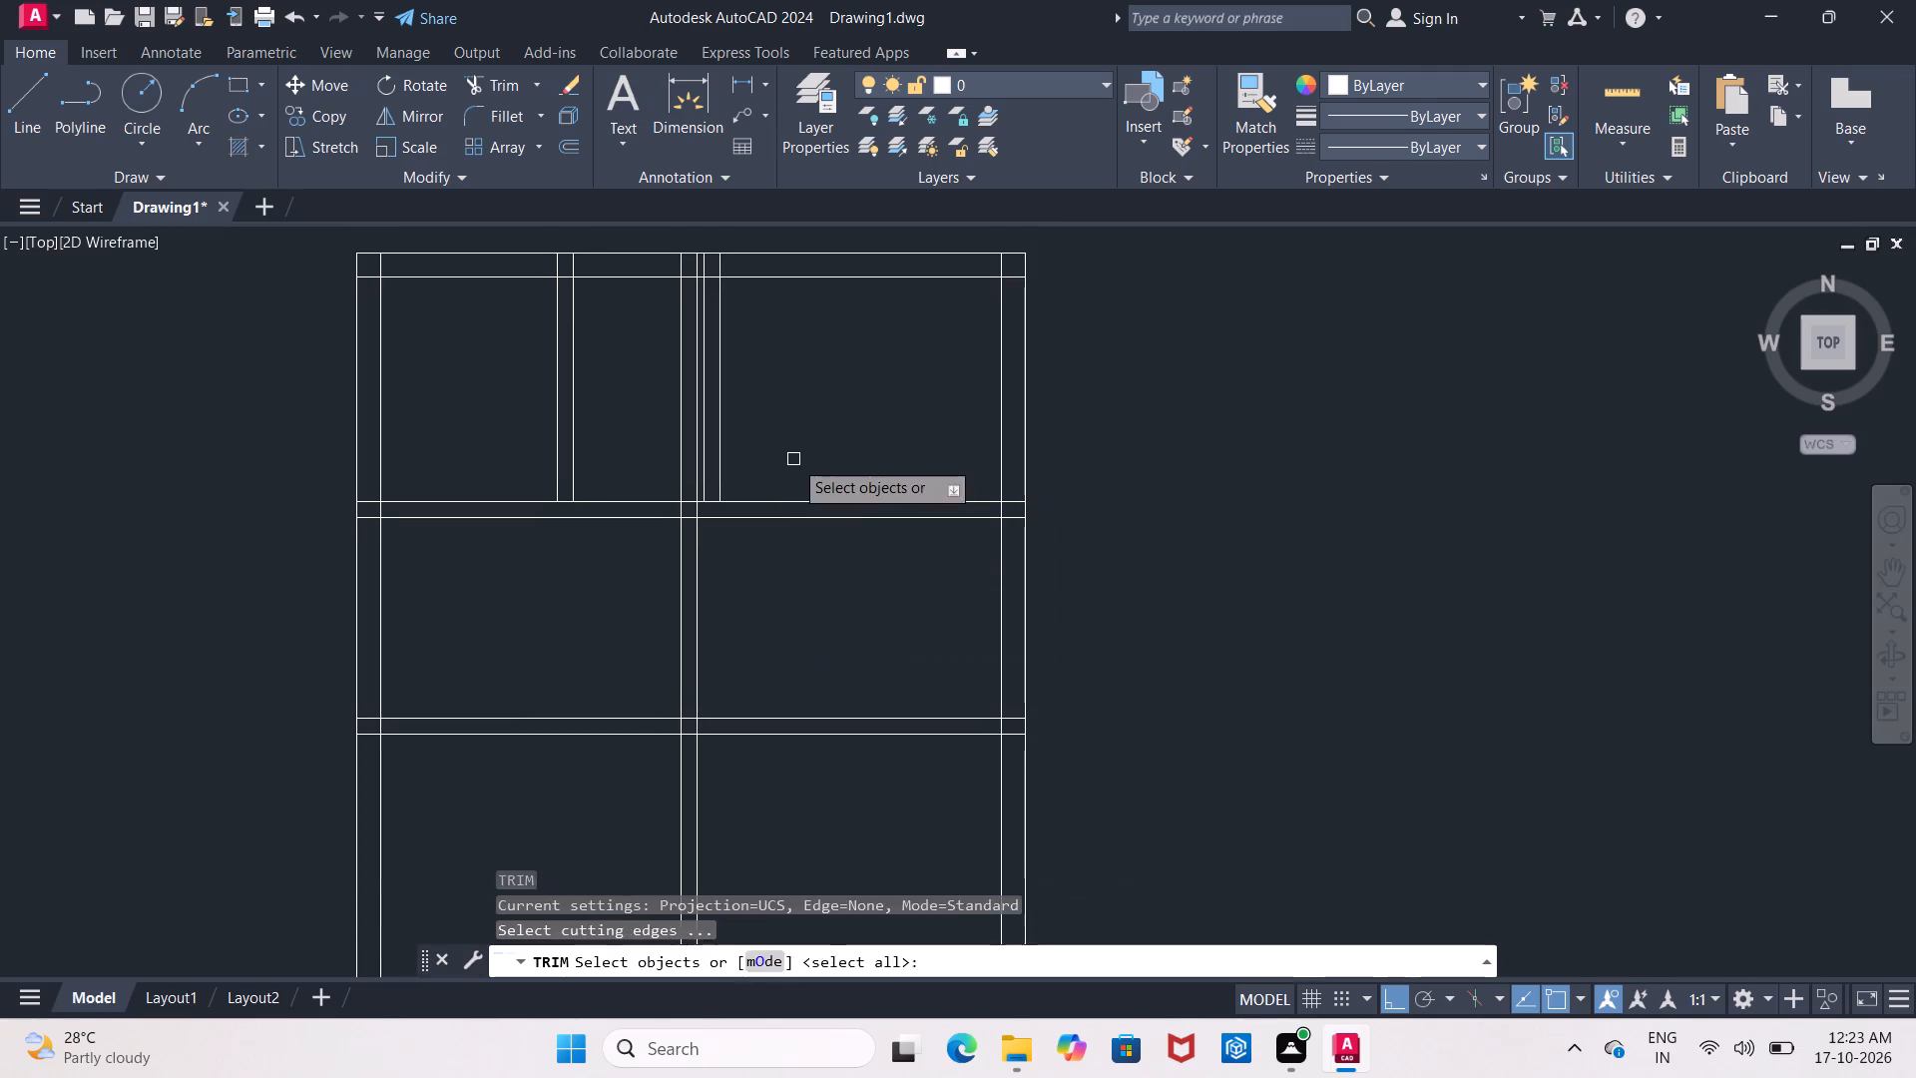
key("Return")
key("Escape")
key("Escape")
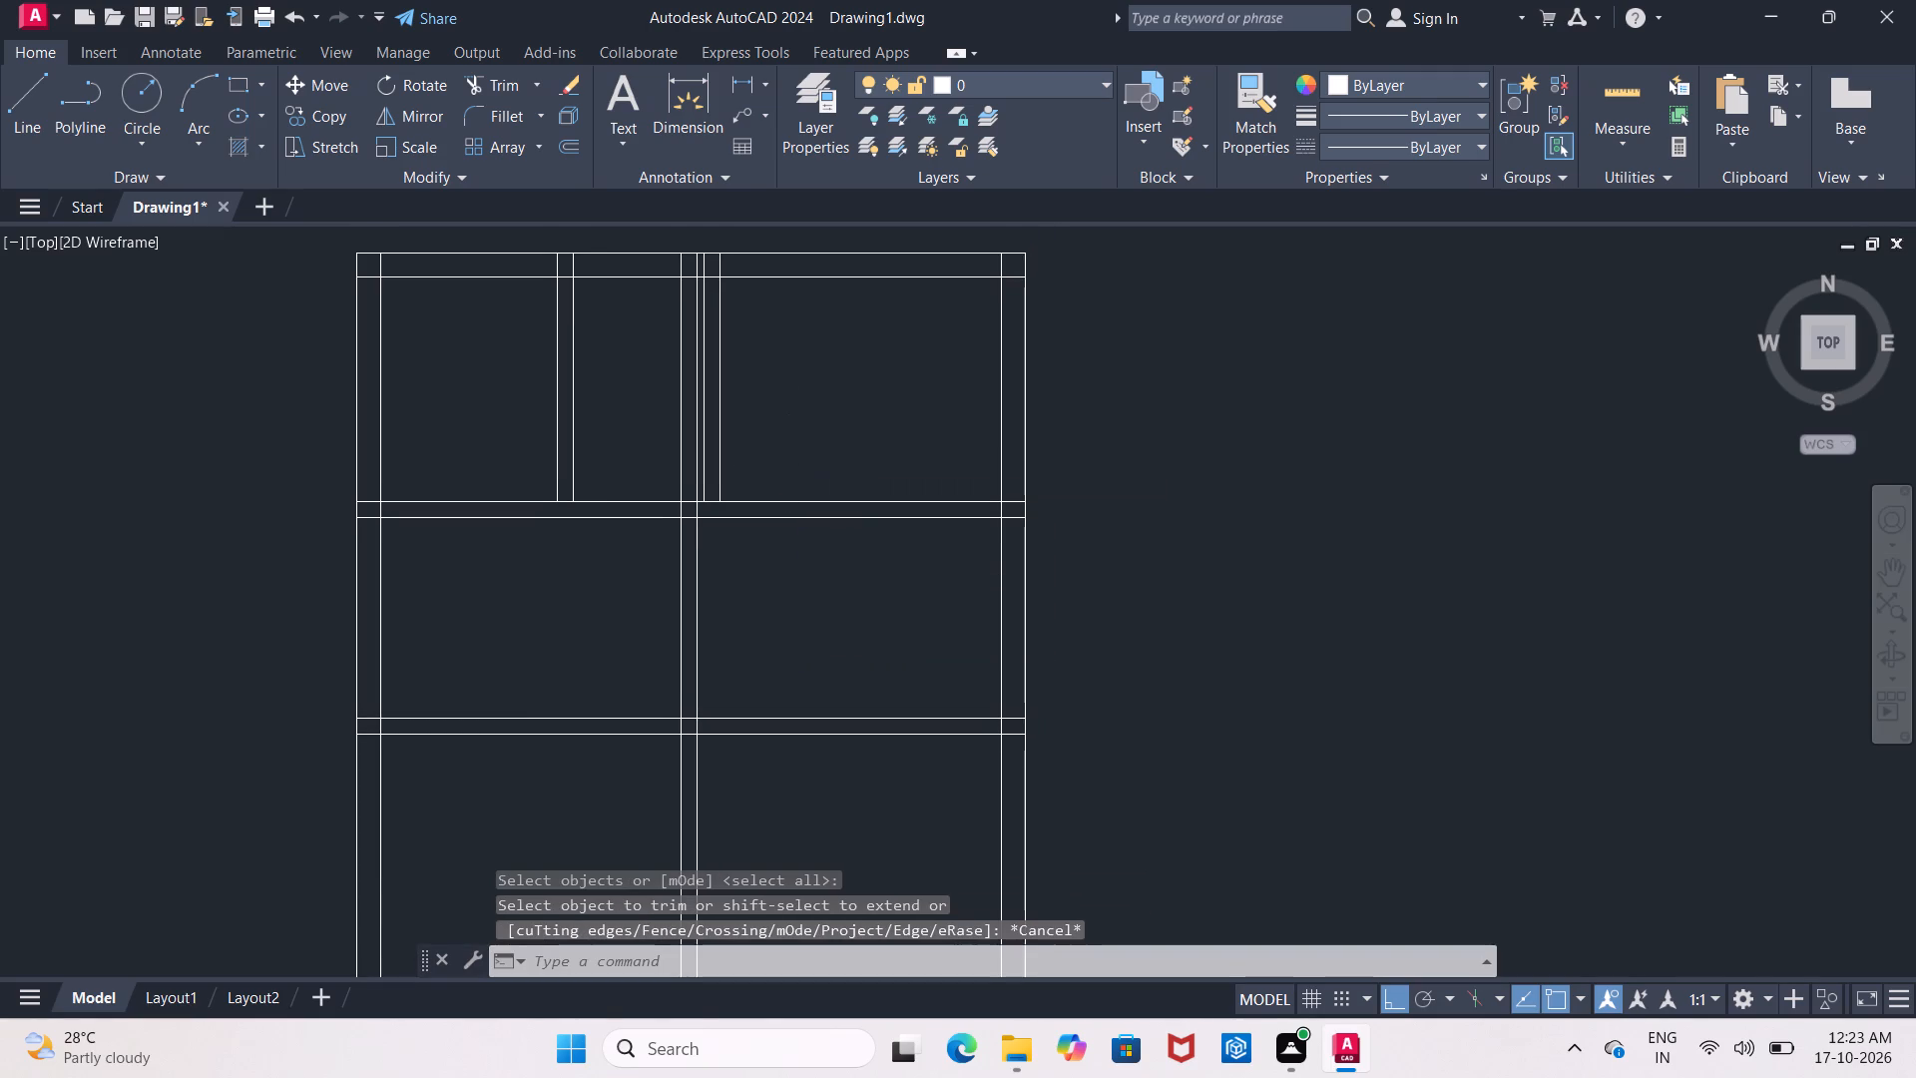
Offset the top wall's inner line 9'10.5" downward to mark the depth of the upper right-hand room.
left_click(572, 154)
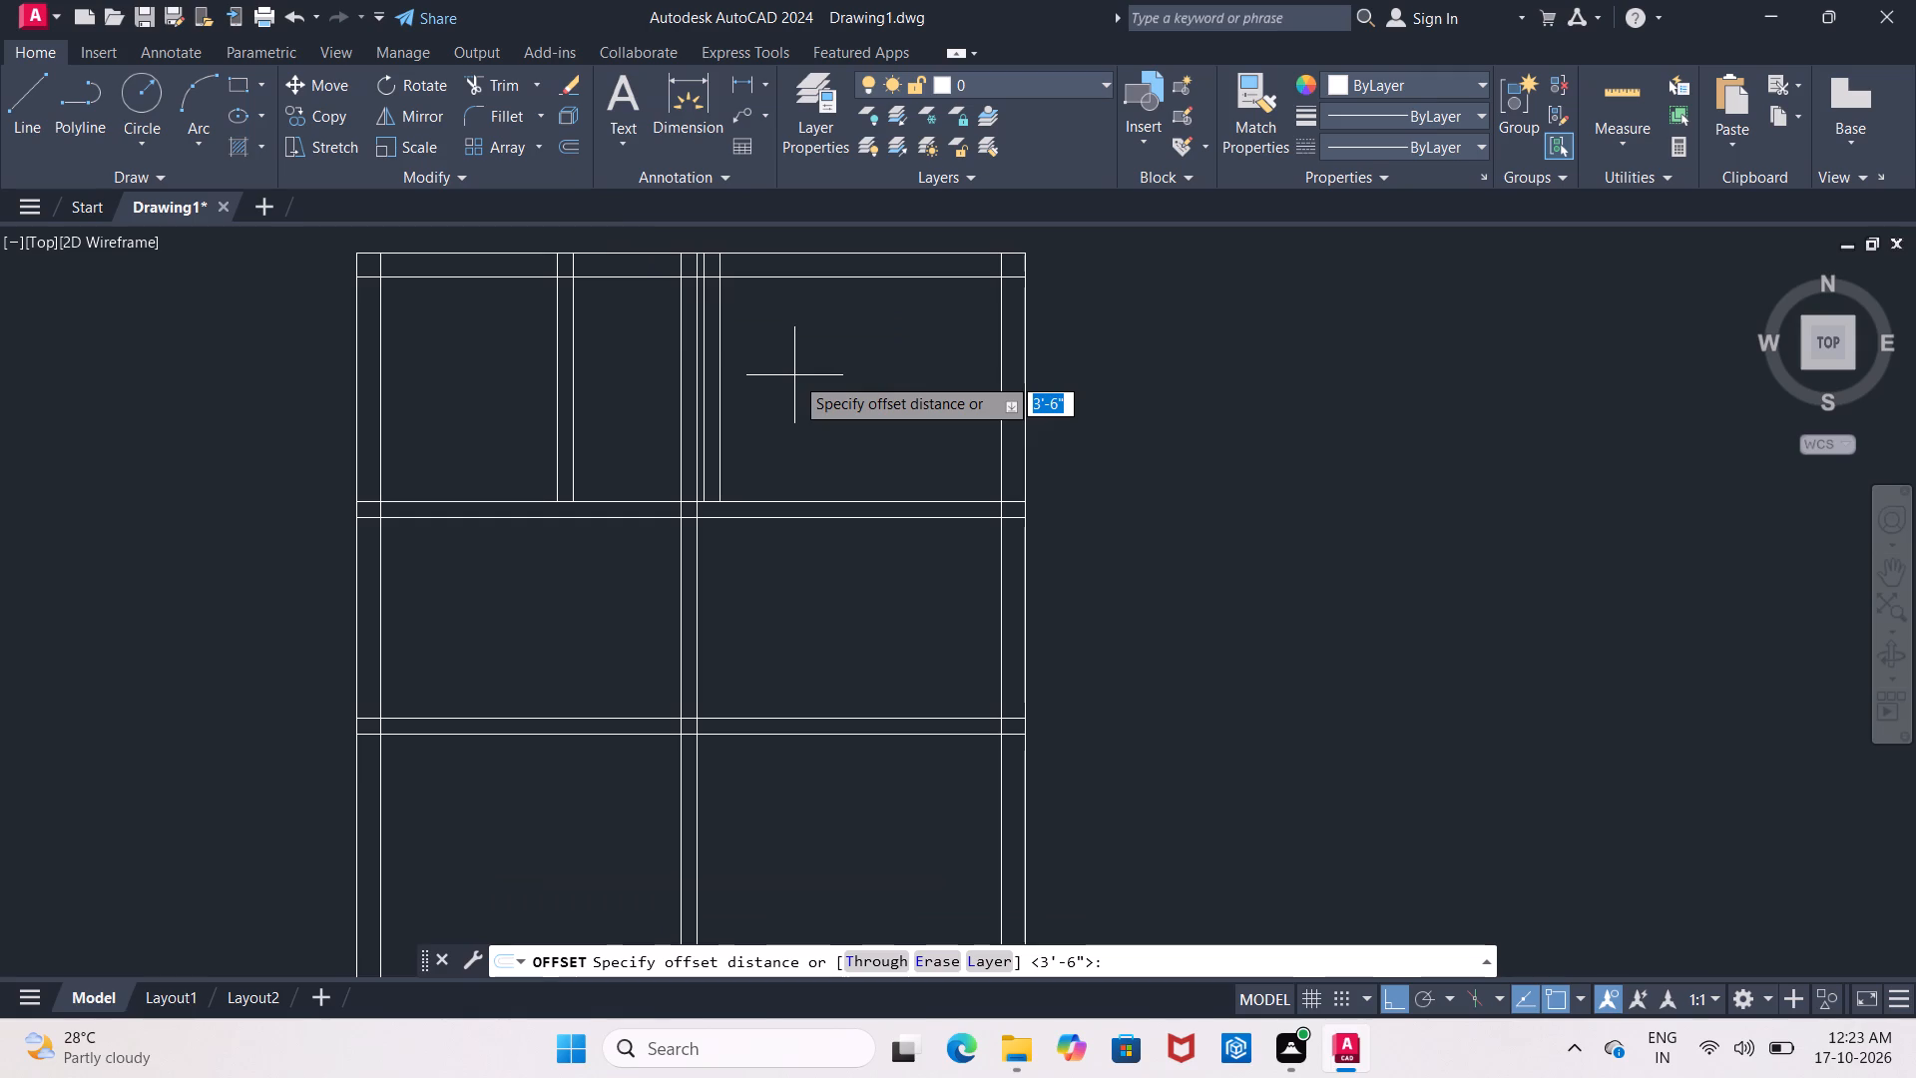
key("3")
key("BackSpace")
key("9")
key("apostrophe")
type("10.5")
key("shift+quotedbl")
key("Return")
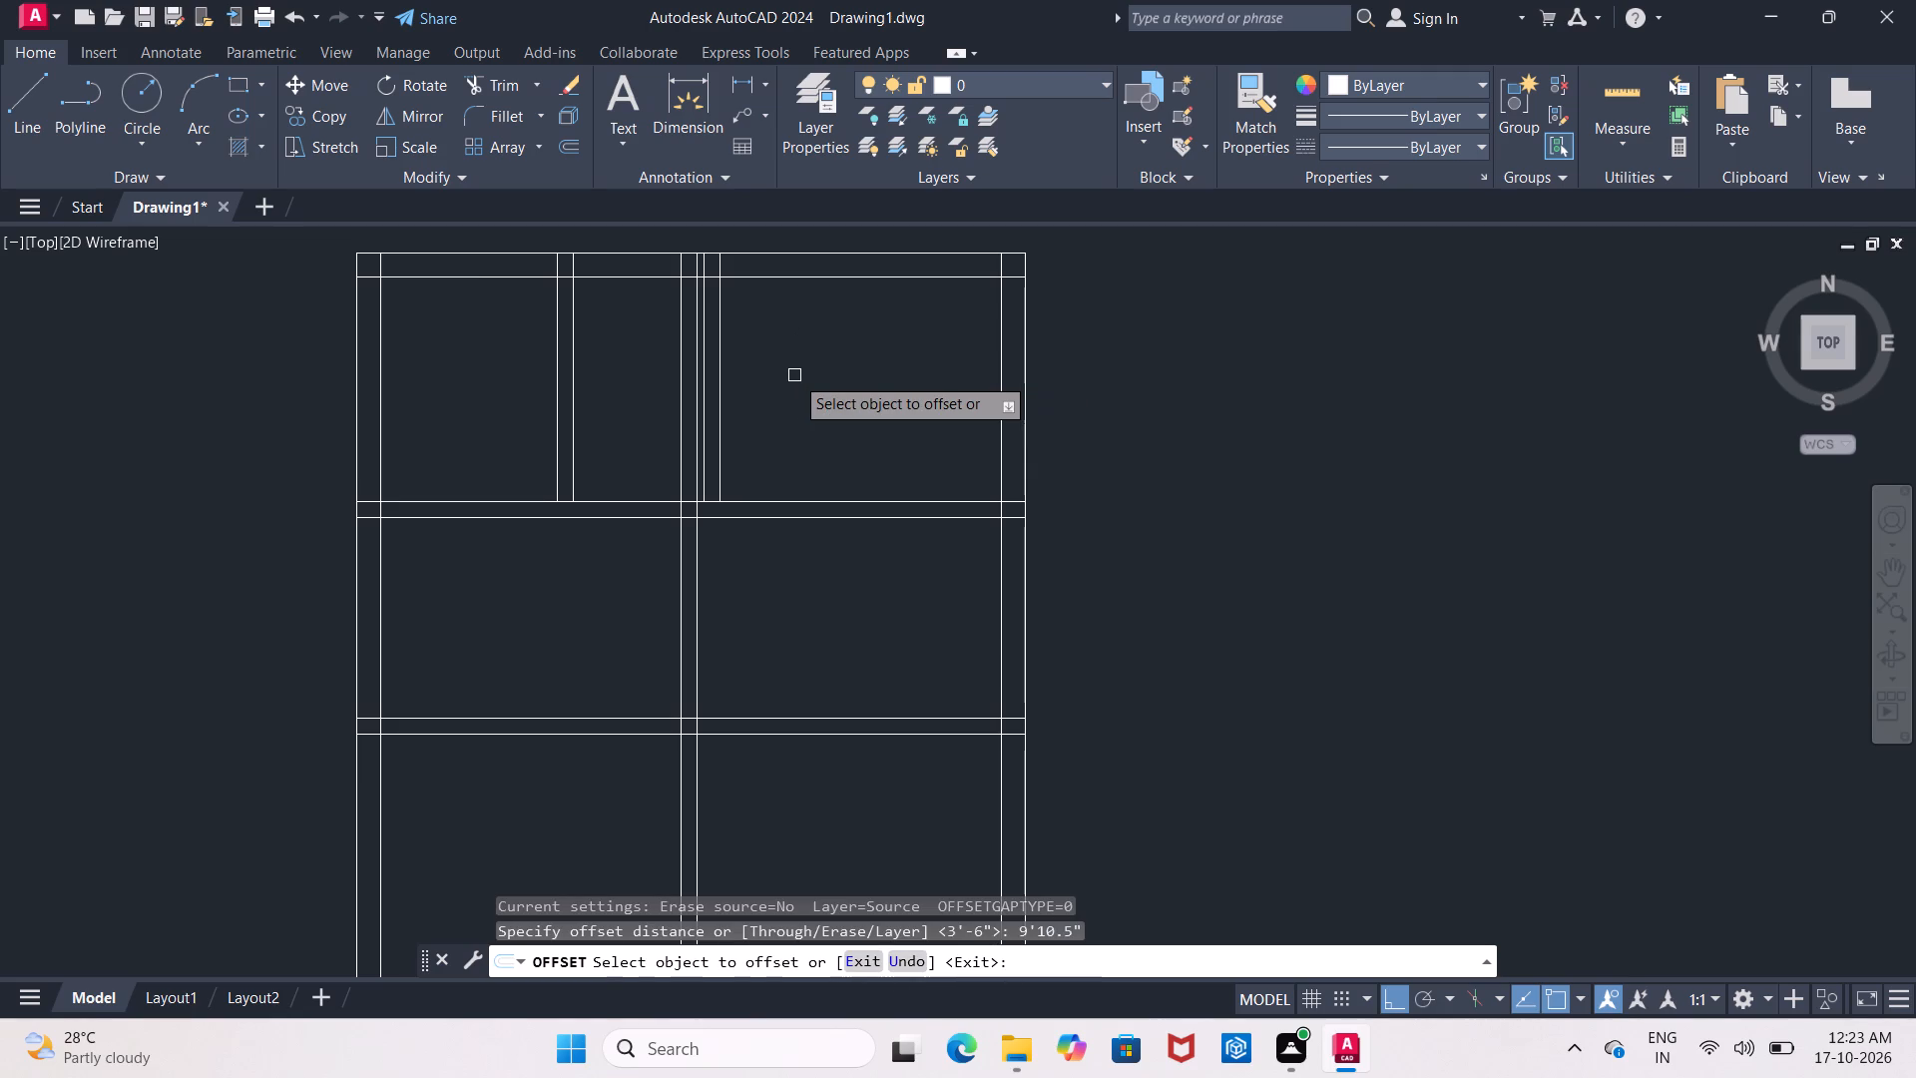
left_click(883, 276)
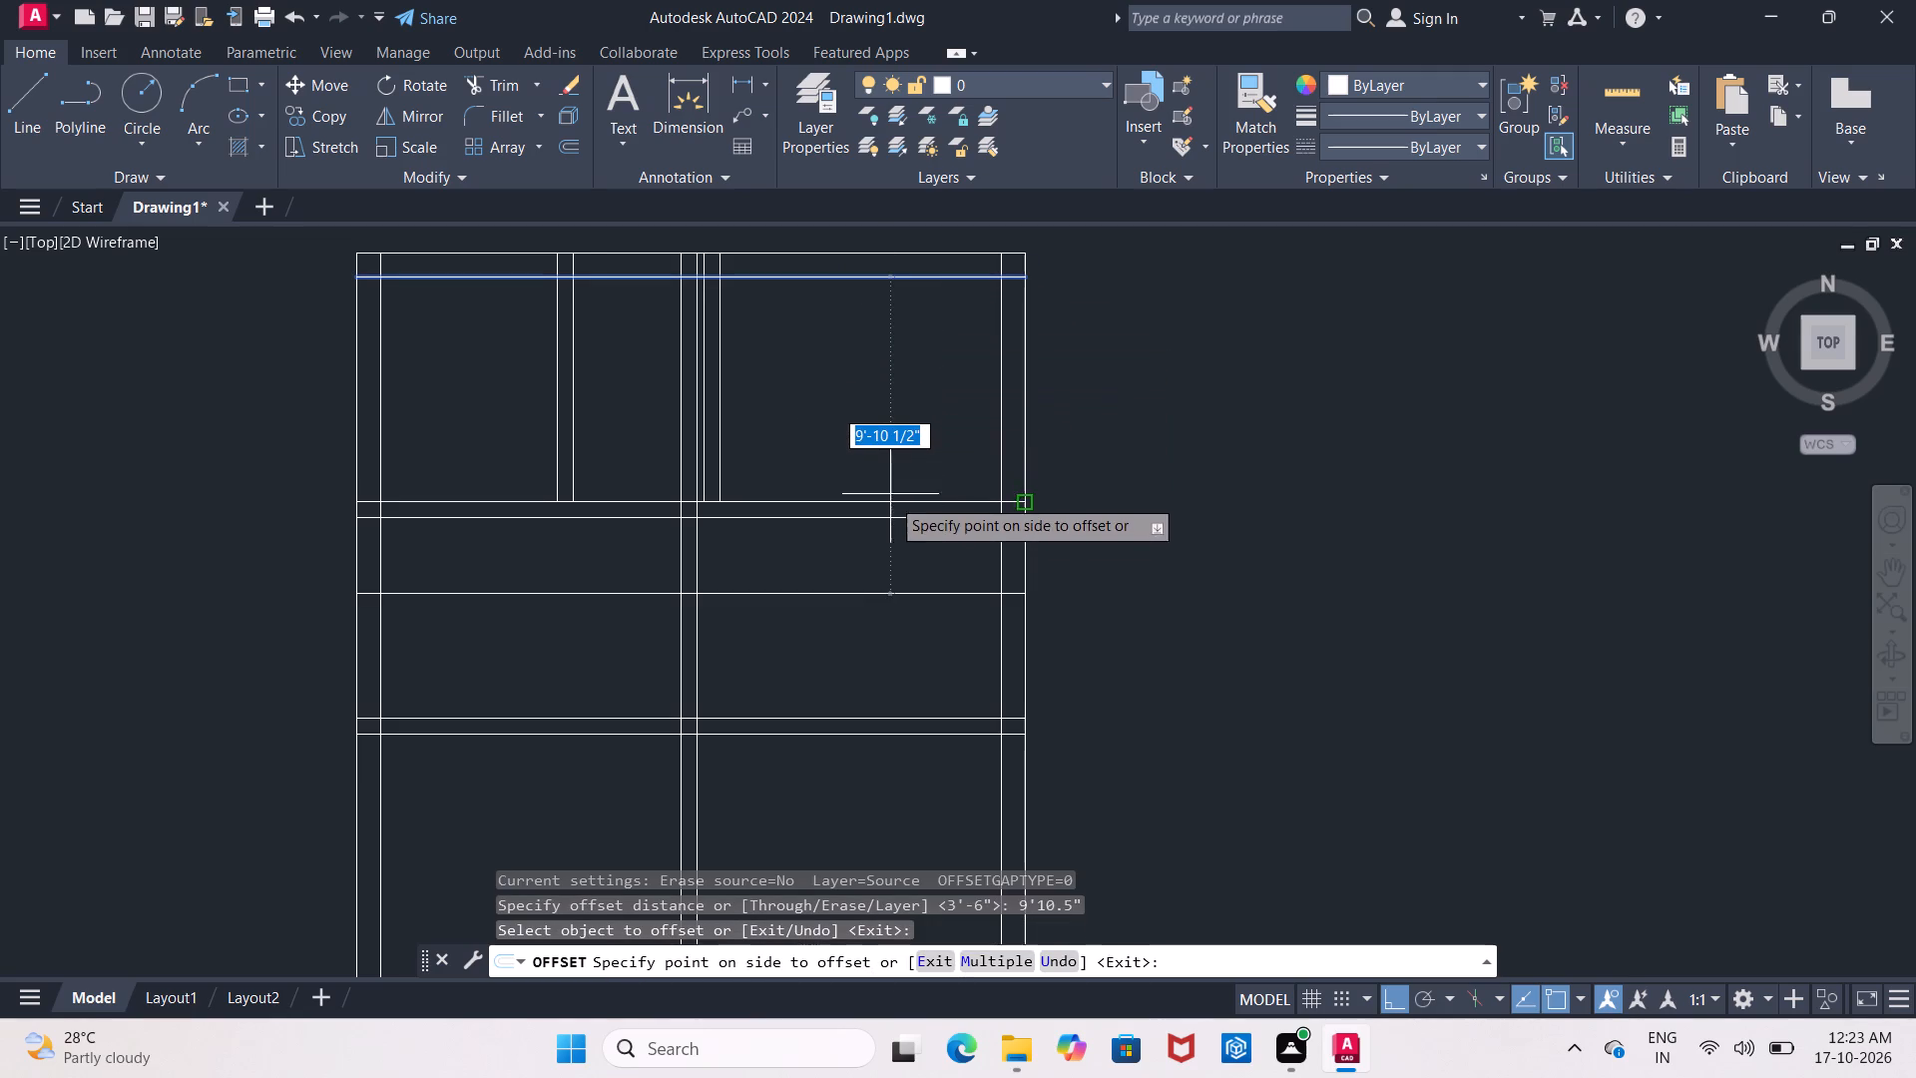
left_click(886, 570)
key("Return")
Offset the line marking the upper right-hand room's depth 6" downward to form the partition.
key("Return")
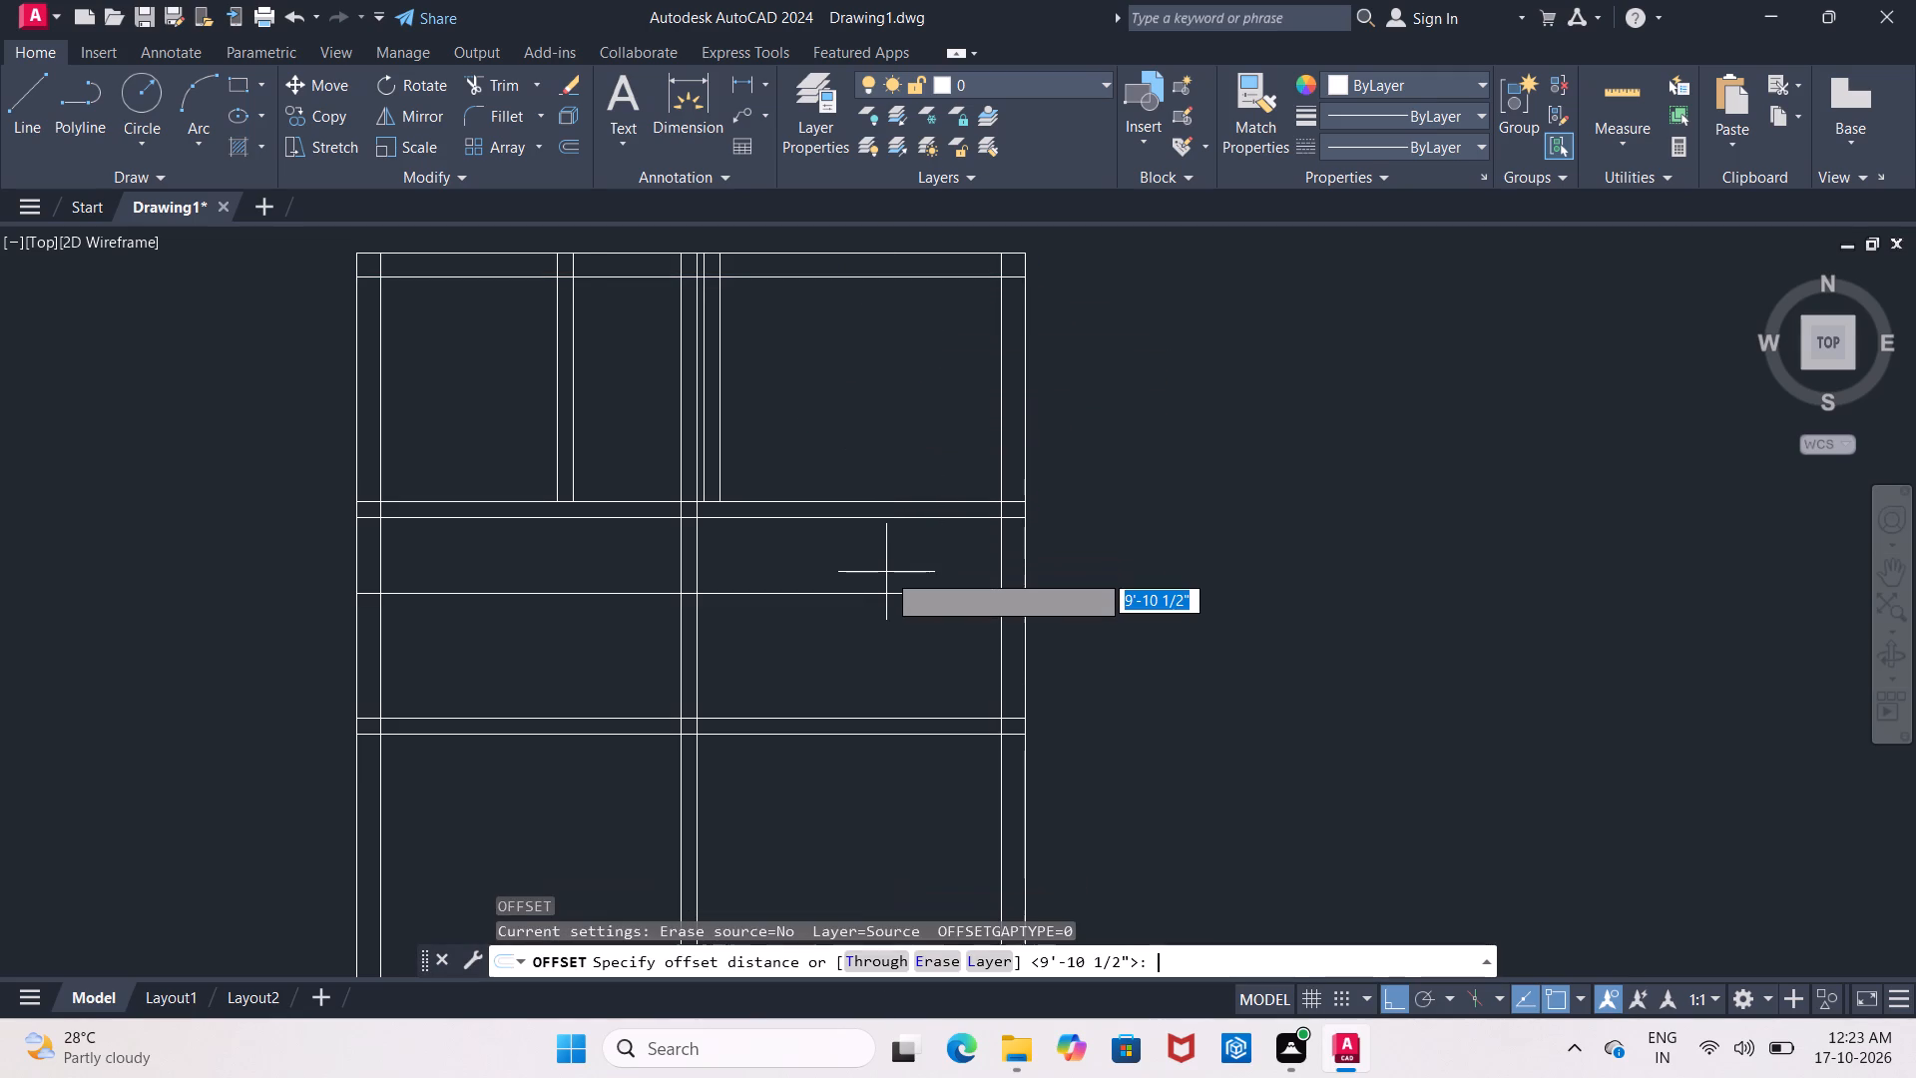
key("6")
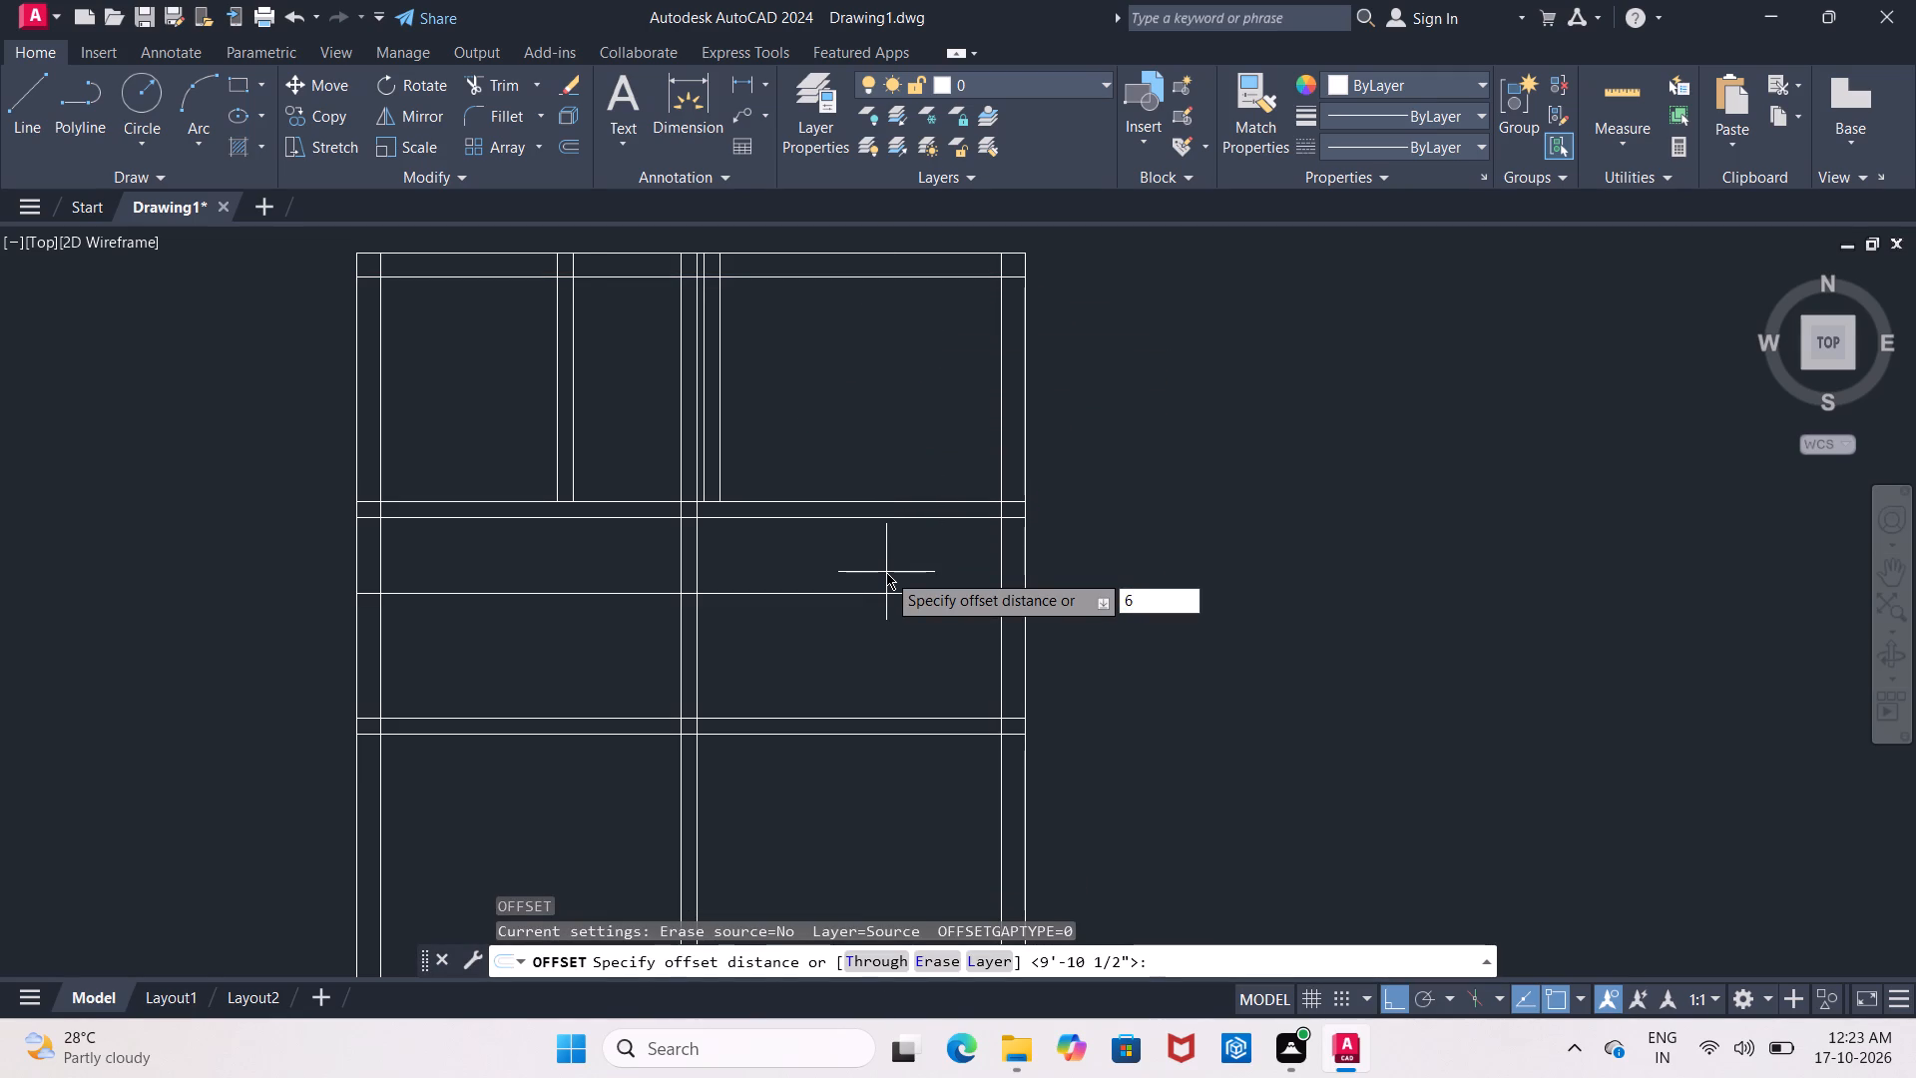
key("shift+quotedbl")
key("Return")
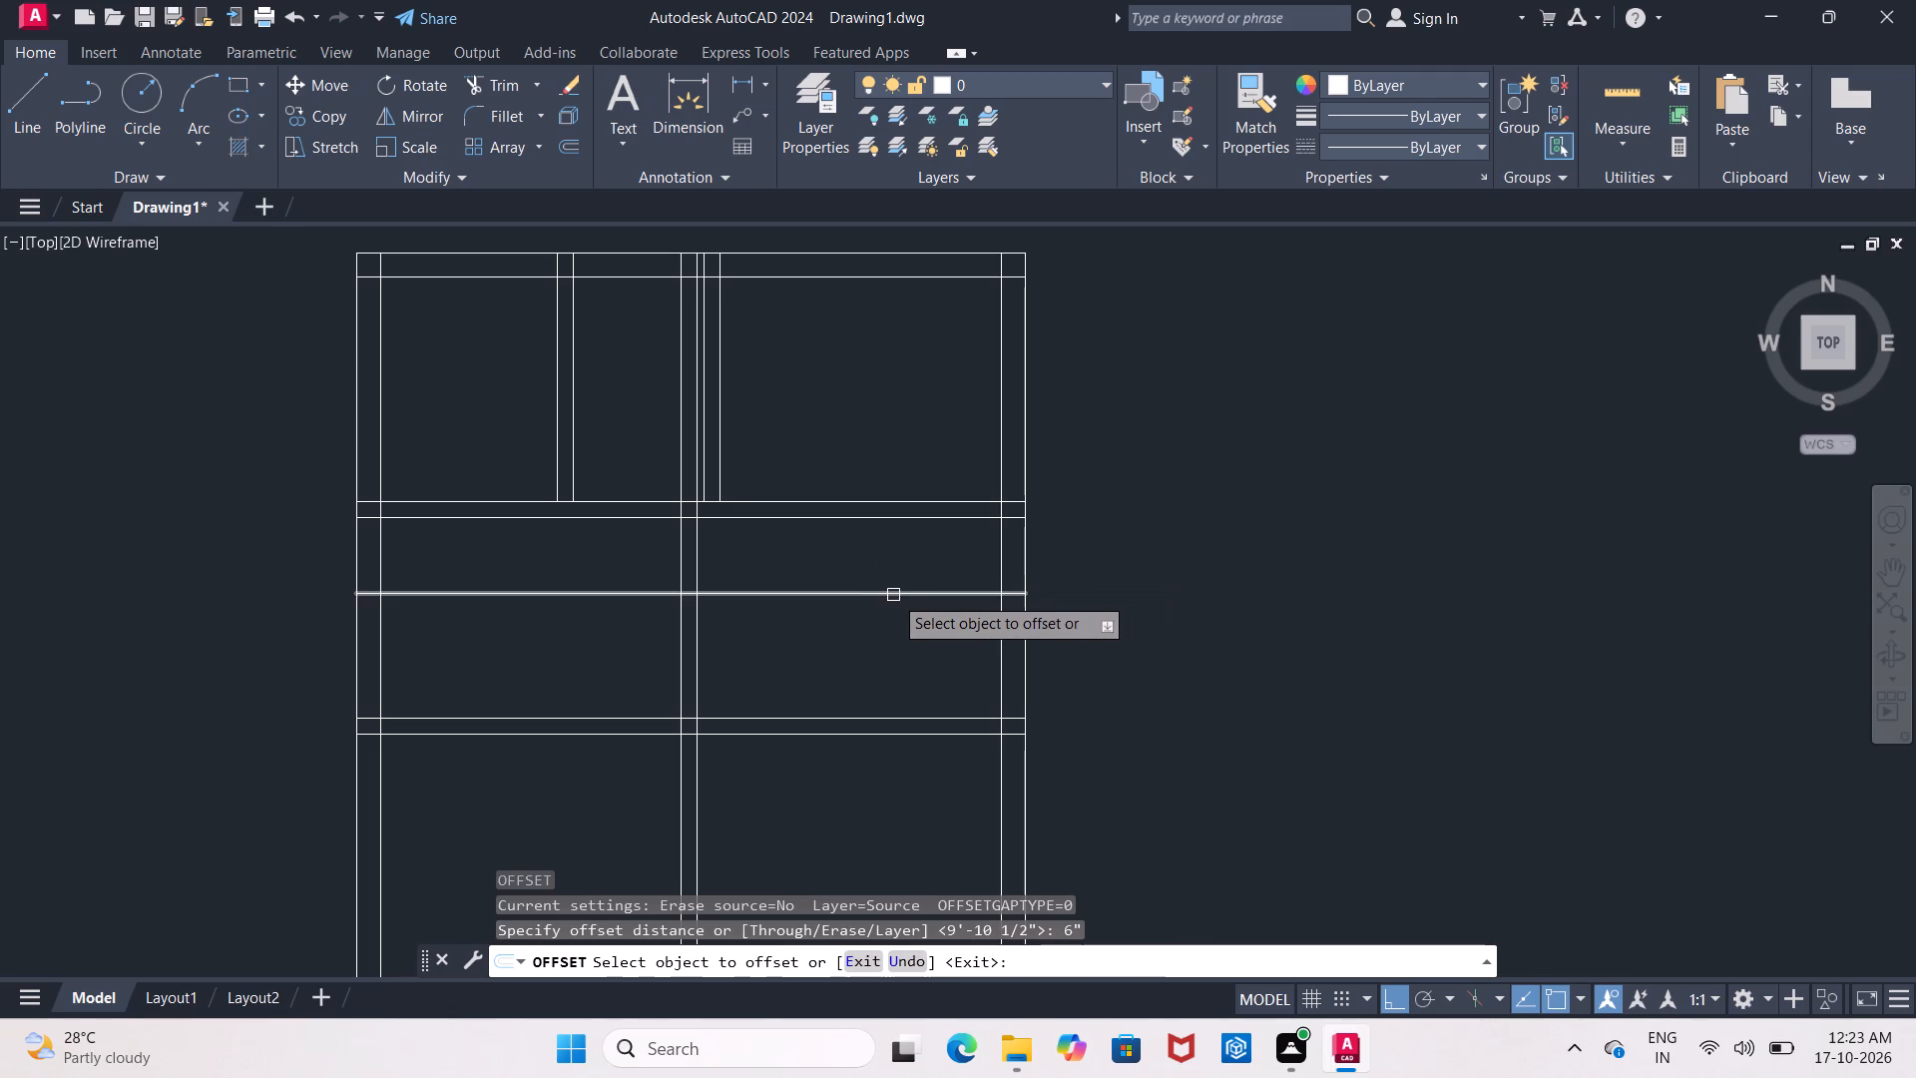
left_click(892, 593)
left_click(885, 638)
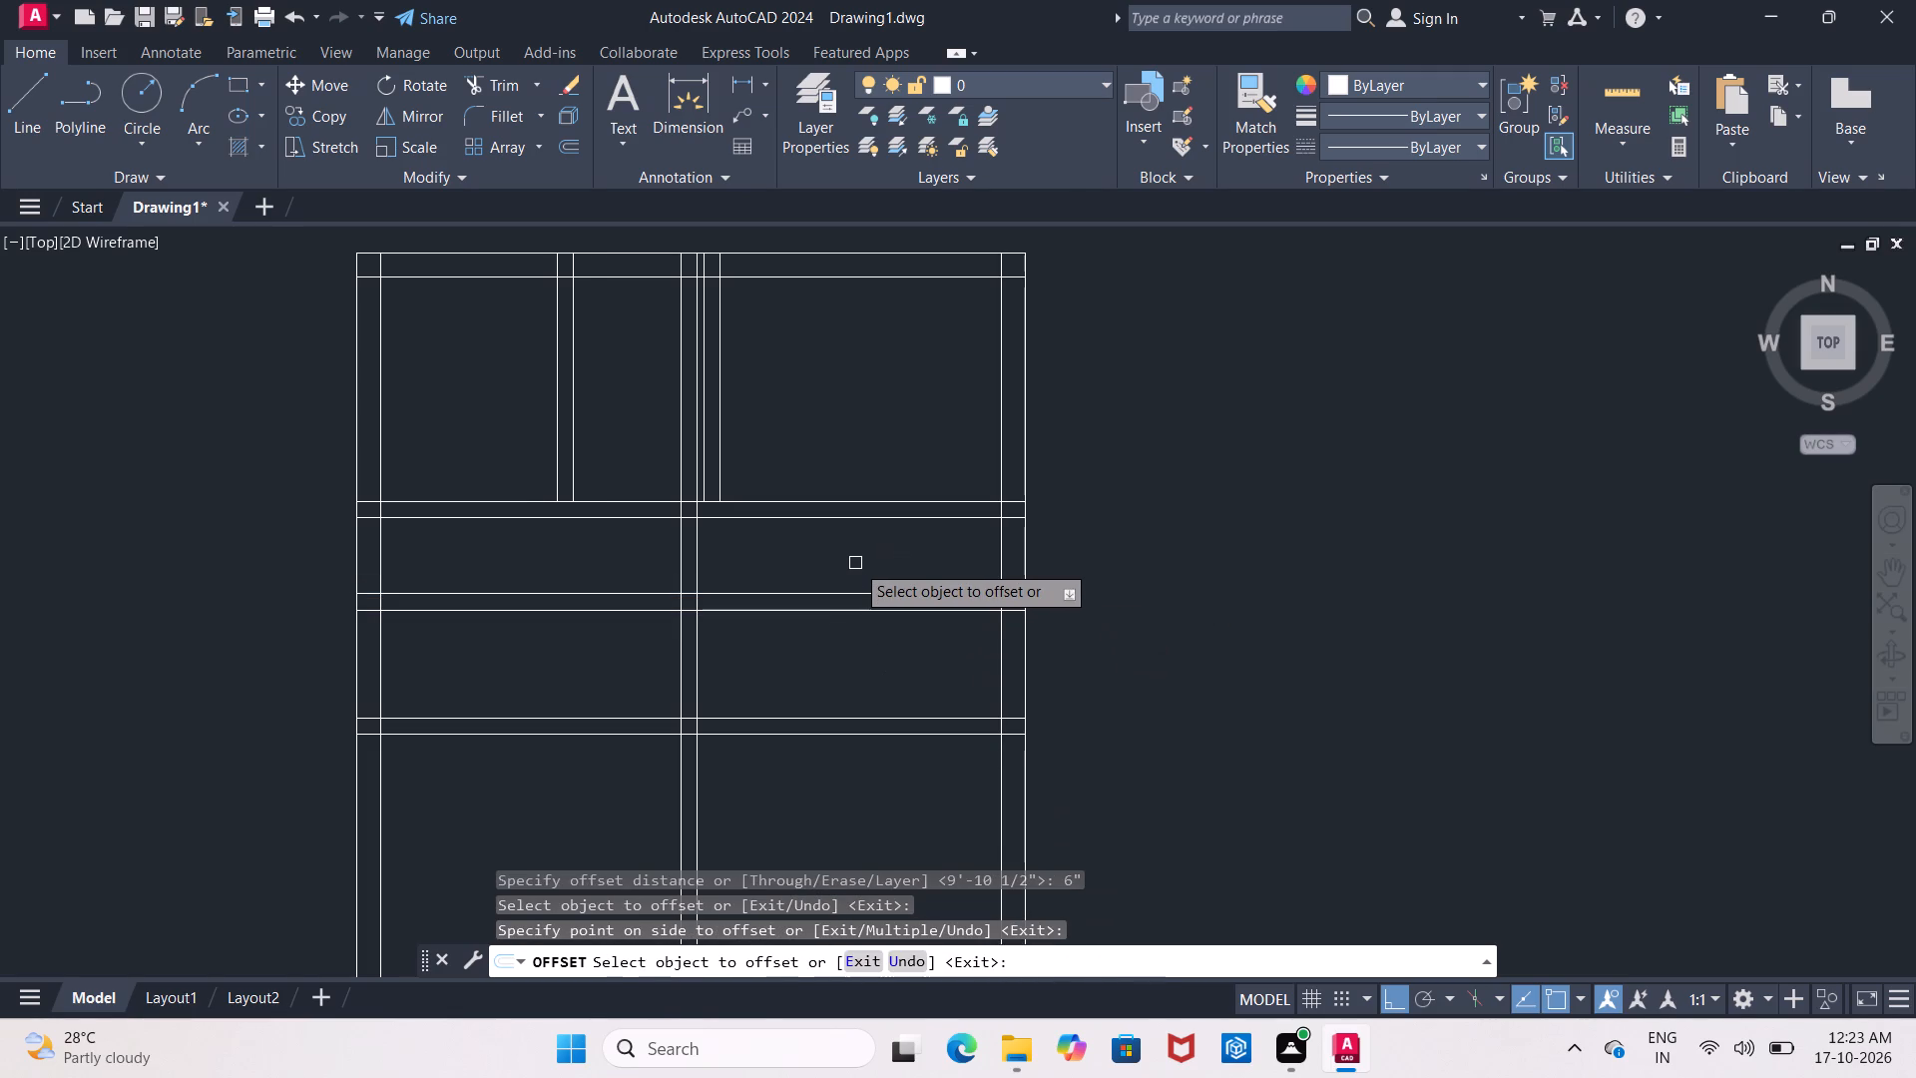
key("Escape")
Trim both lines of the uppermost horizontal partition where they cross the upper right-hand room, up to the right wall's inner line.
type("tr")
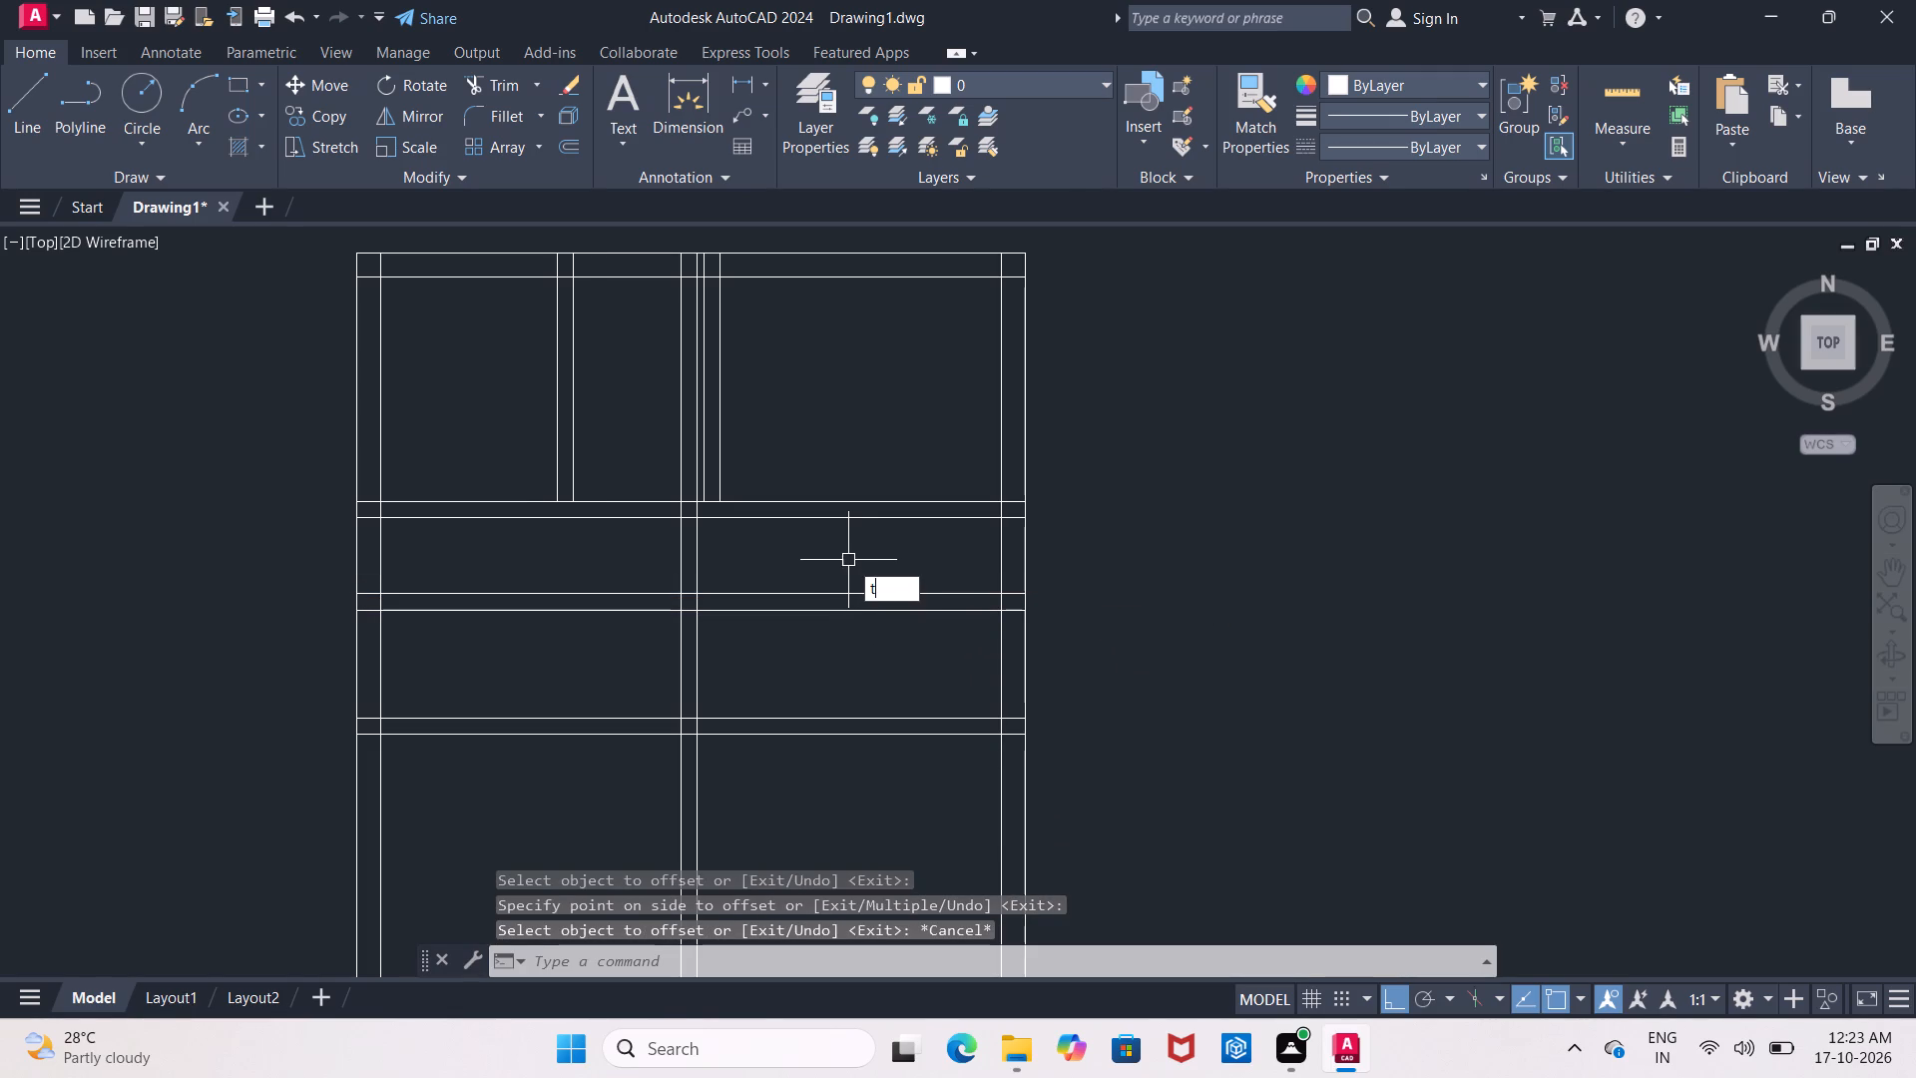
key("Return")
key("Return")
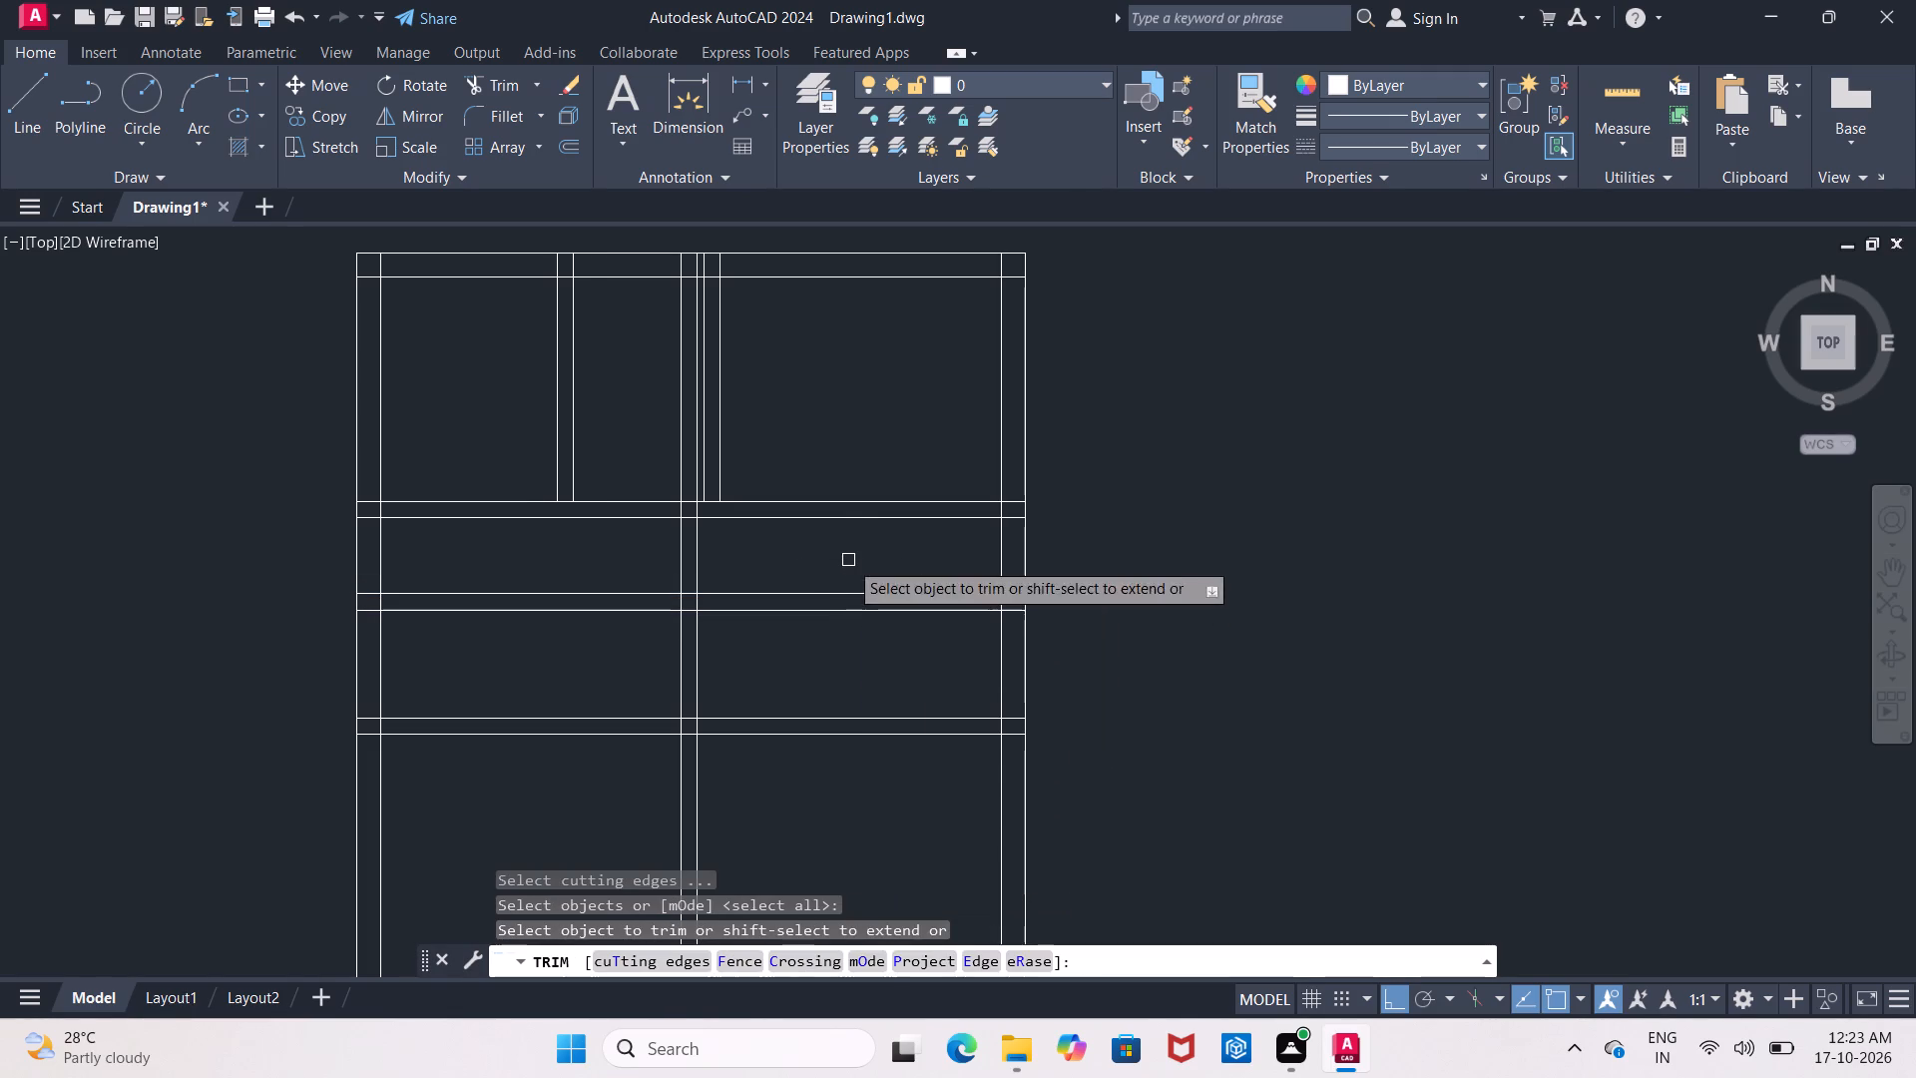
left_click(796, 449)
left_click(799, 529)
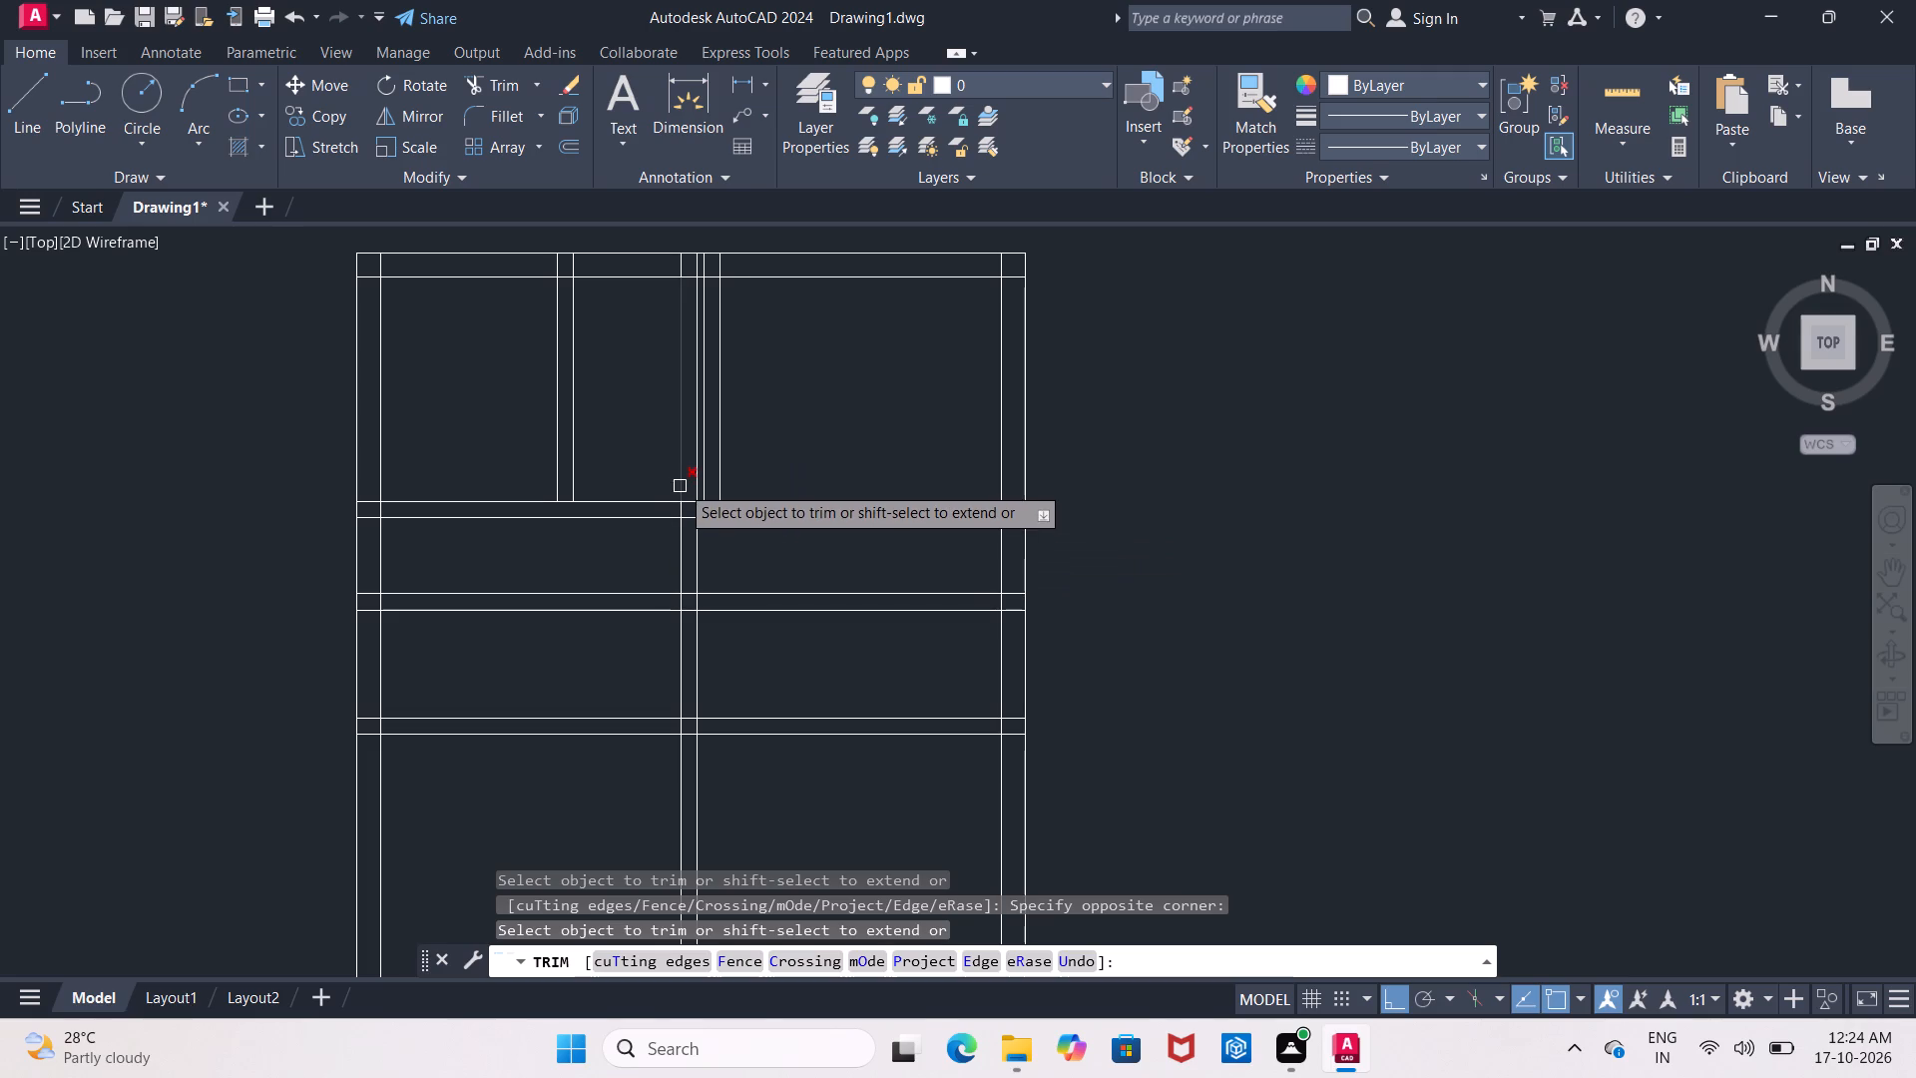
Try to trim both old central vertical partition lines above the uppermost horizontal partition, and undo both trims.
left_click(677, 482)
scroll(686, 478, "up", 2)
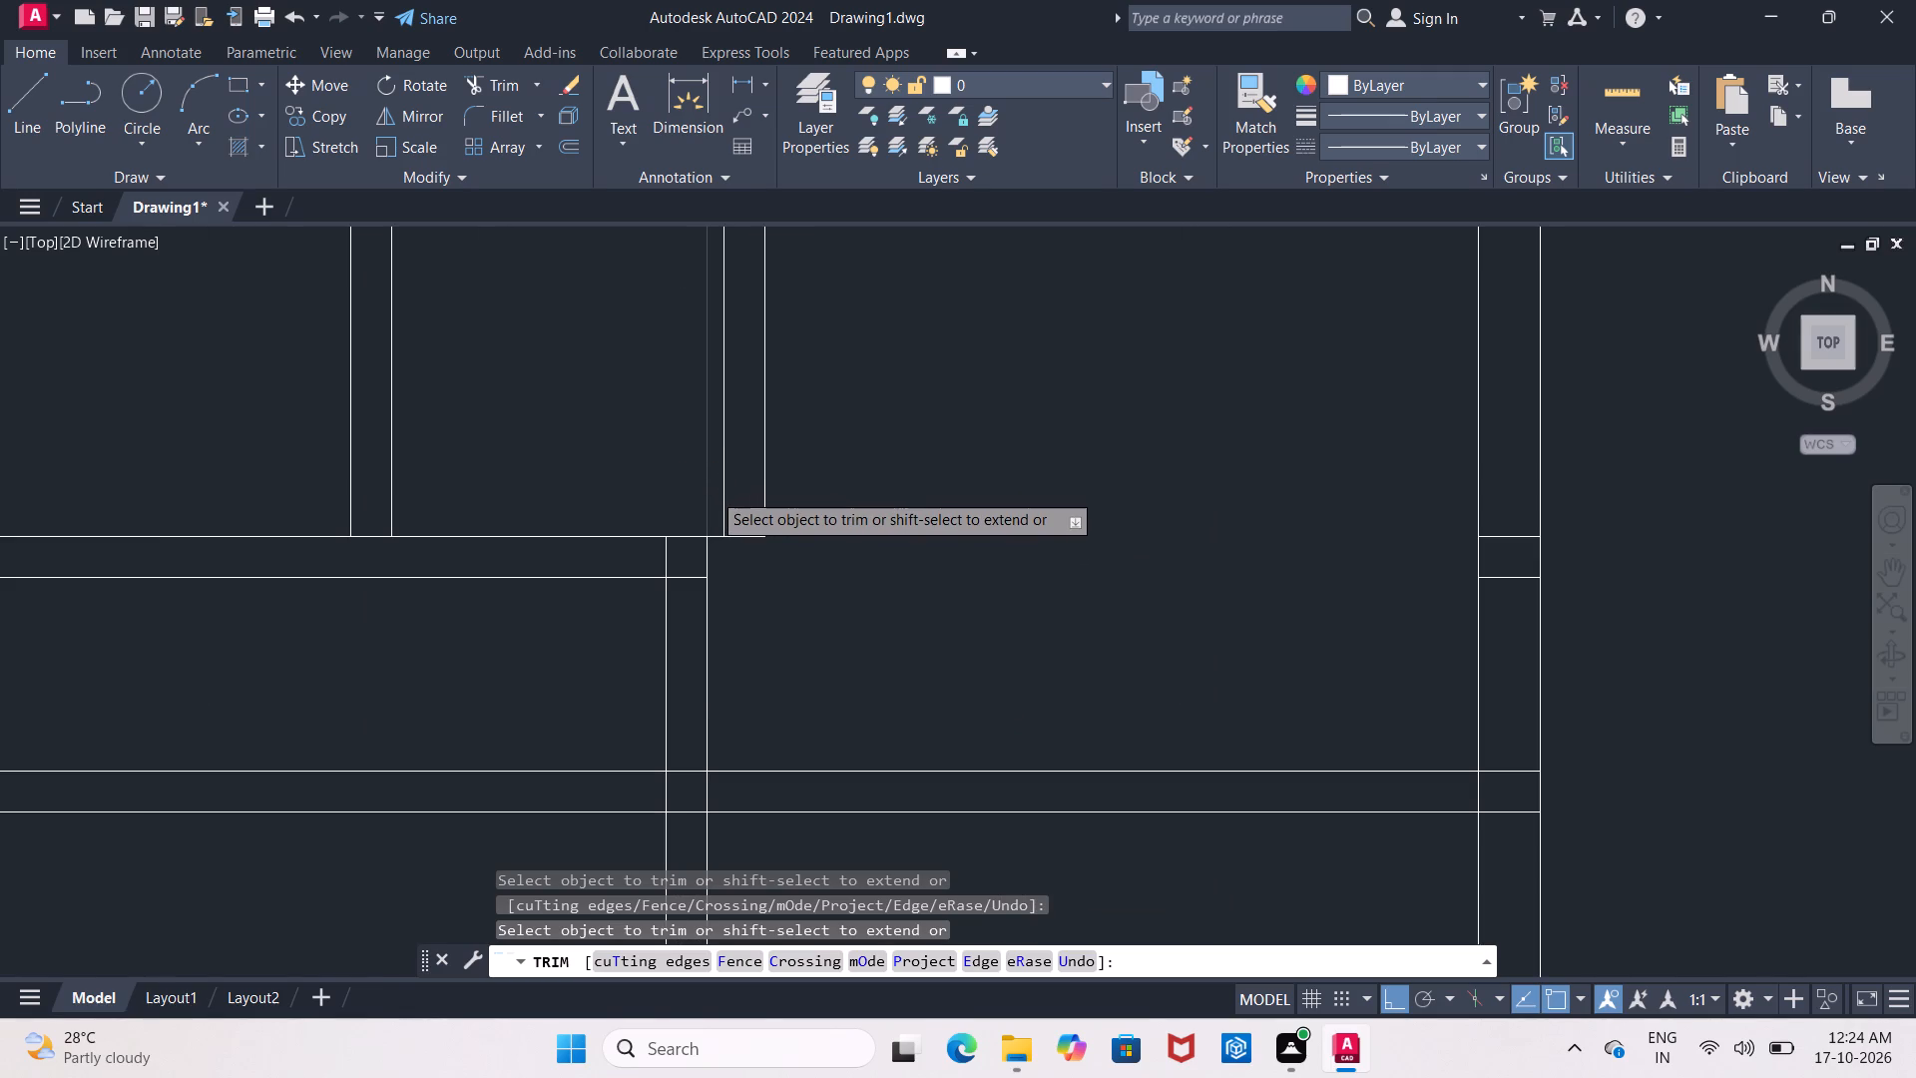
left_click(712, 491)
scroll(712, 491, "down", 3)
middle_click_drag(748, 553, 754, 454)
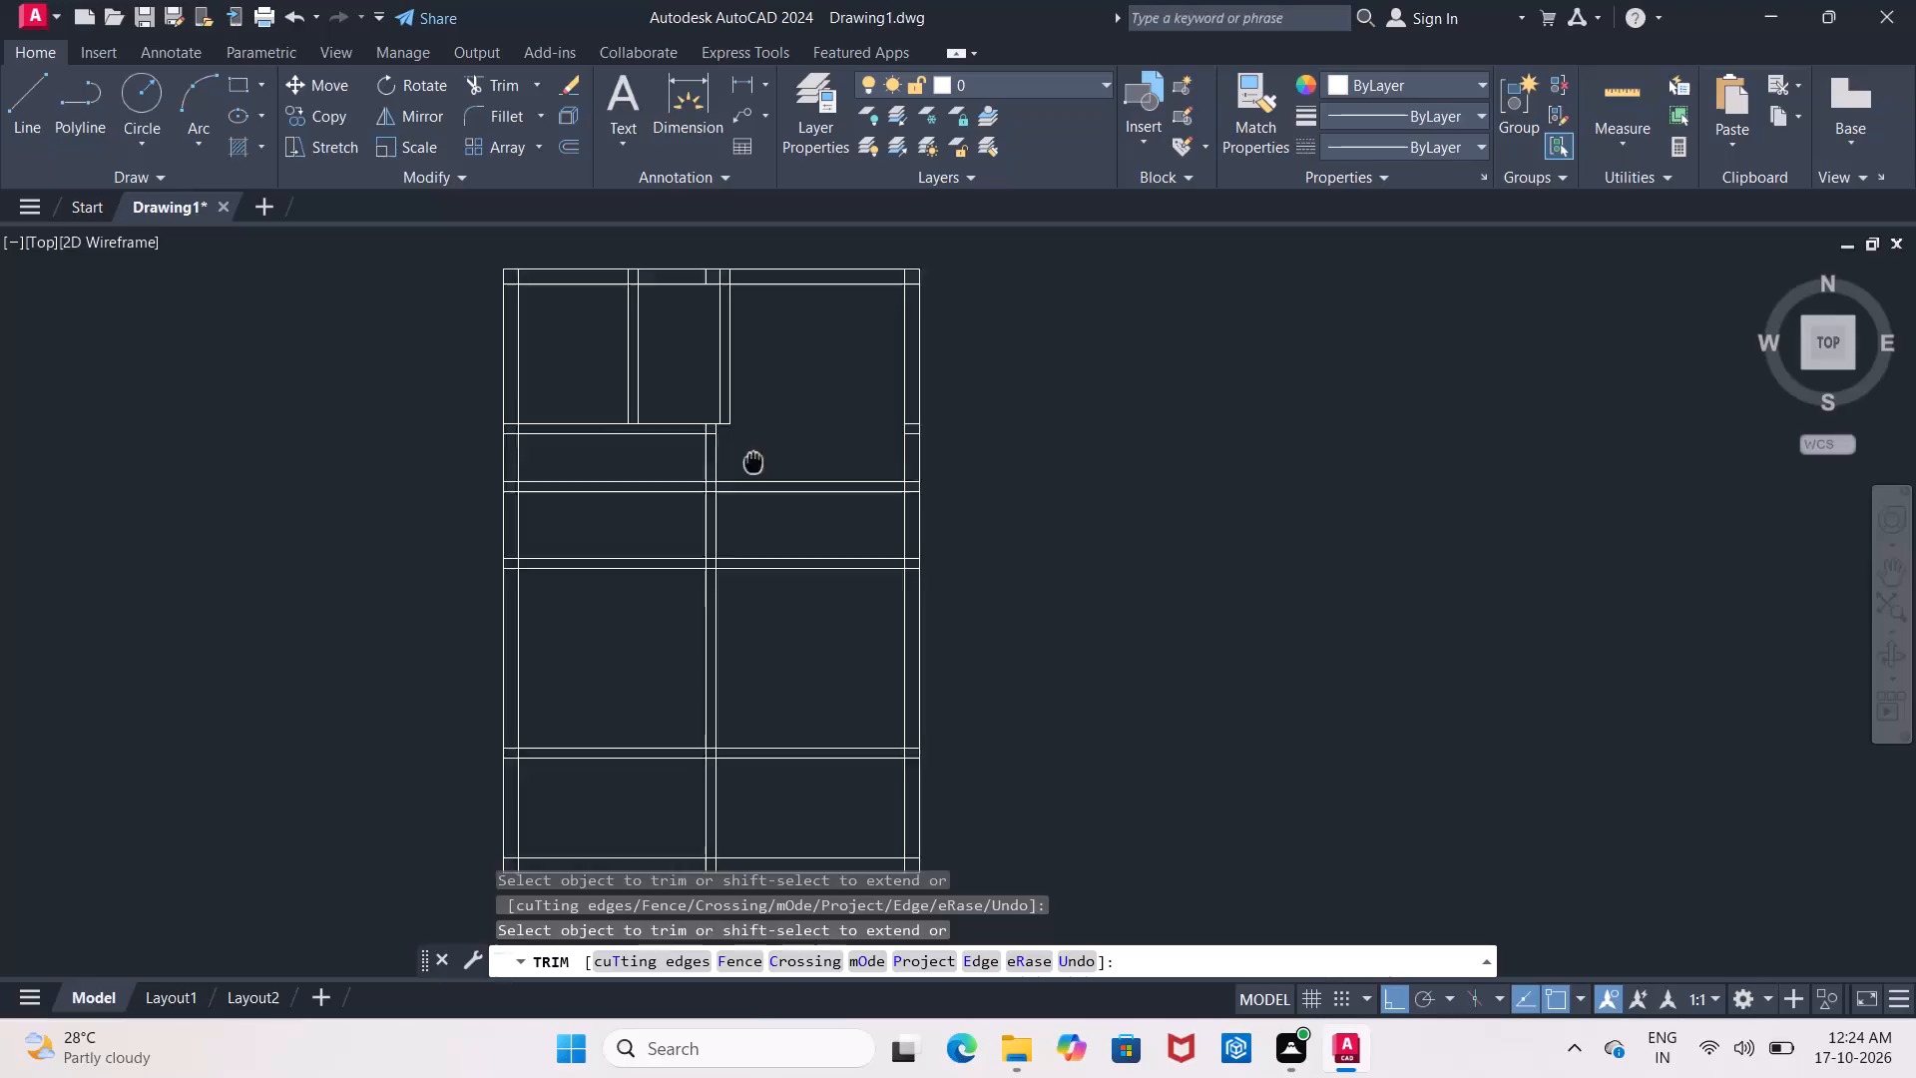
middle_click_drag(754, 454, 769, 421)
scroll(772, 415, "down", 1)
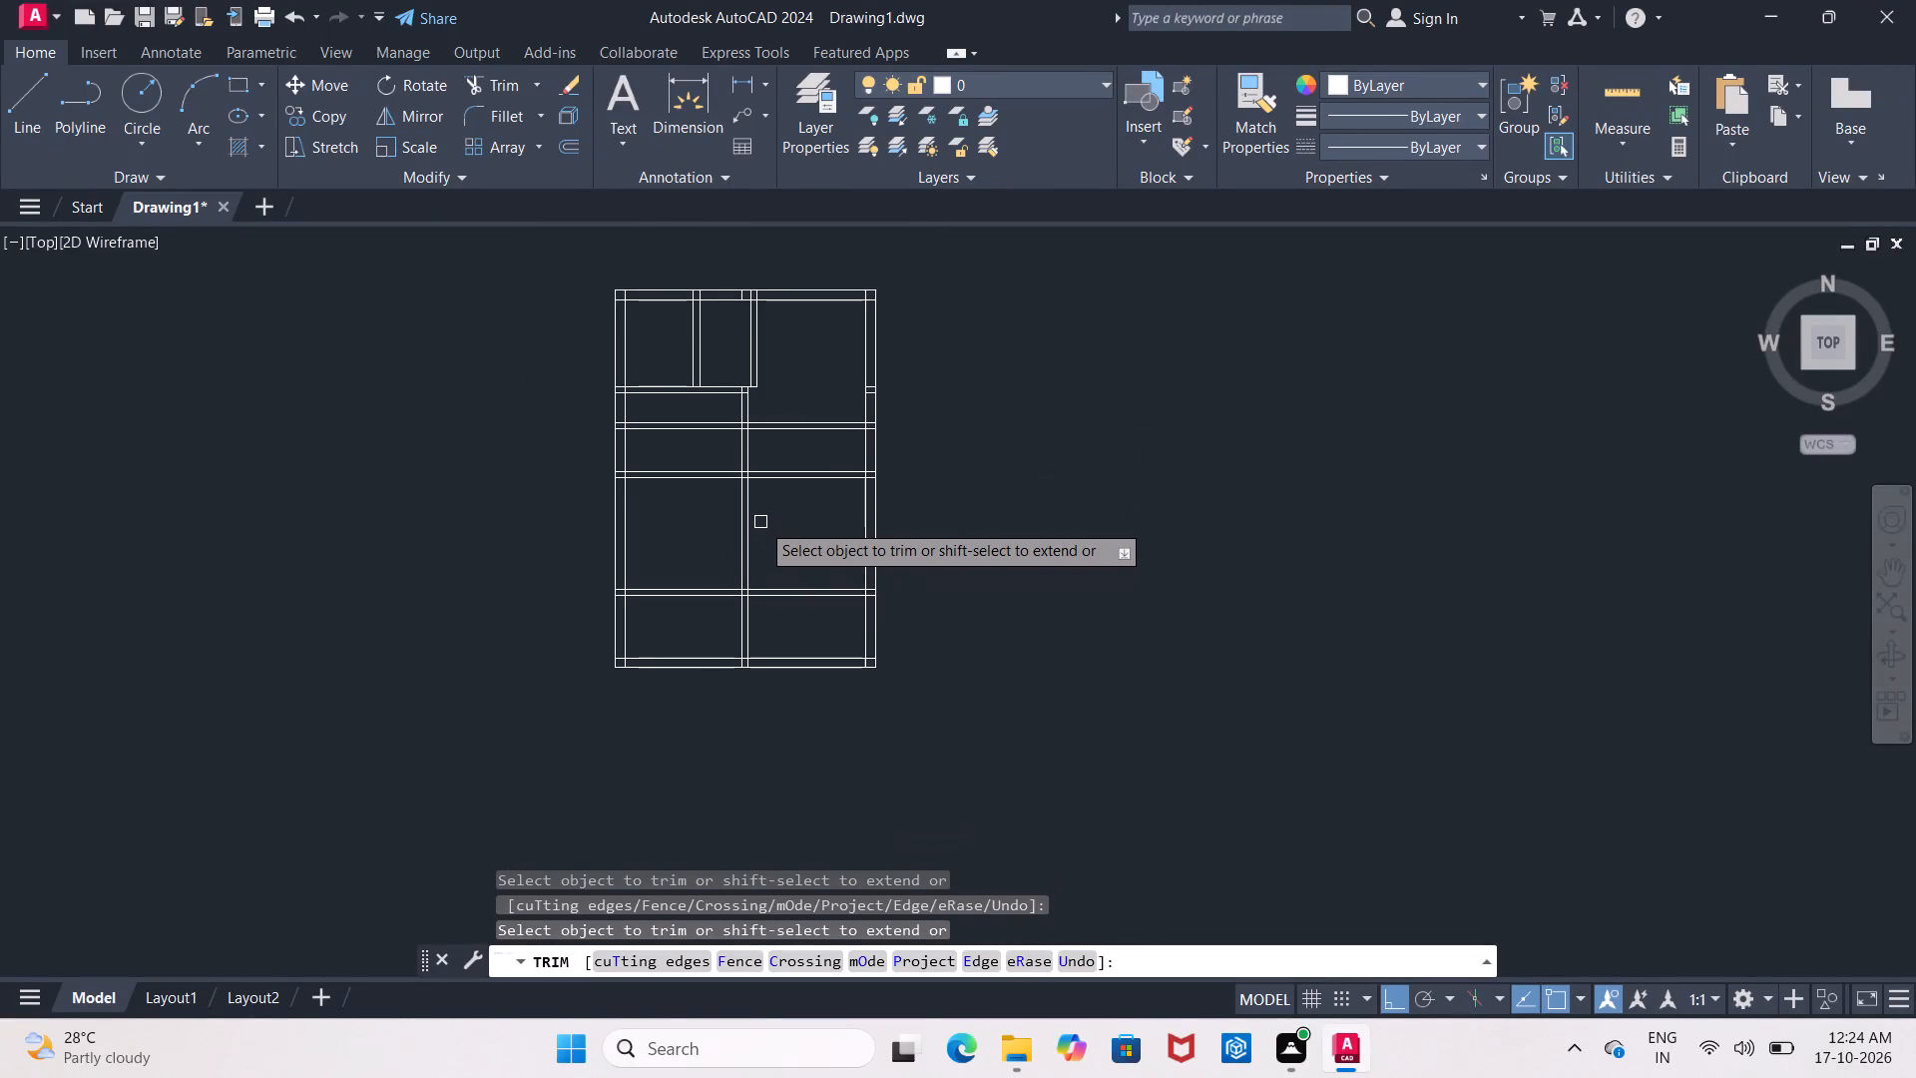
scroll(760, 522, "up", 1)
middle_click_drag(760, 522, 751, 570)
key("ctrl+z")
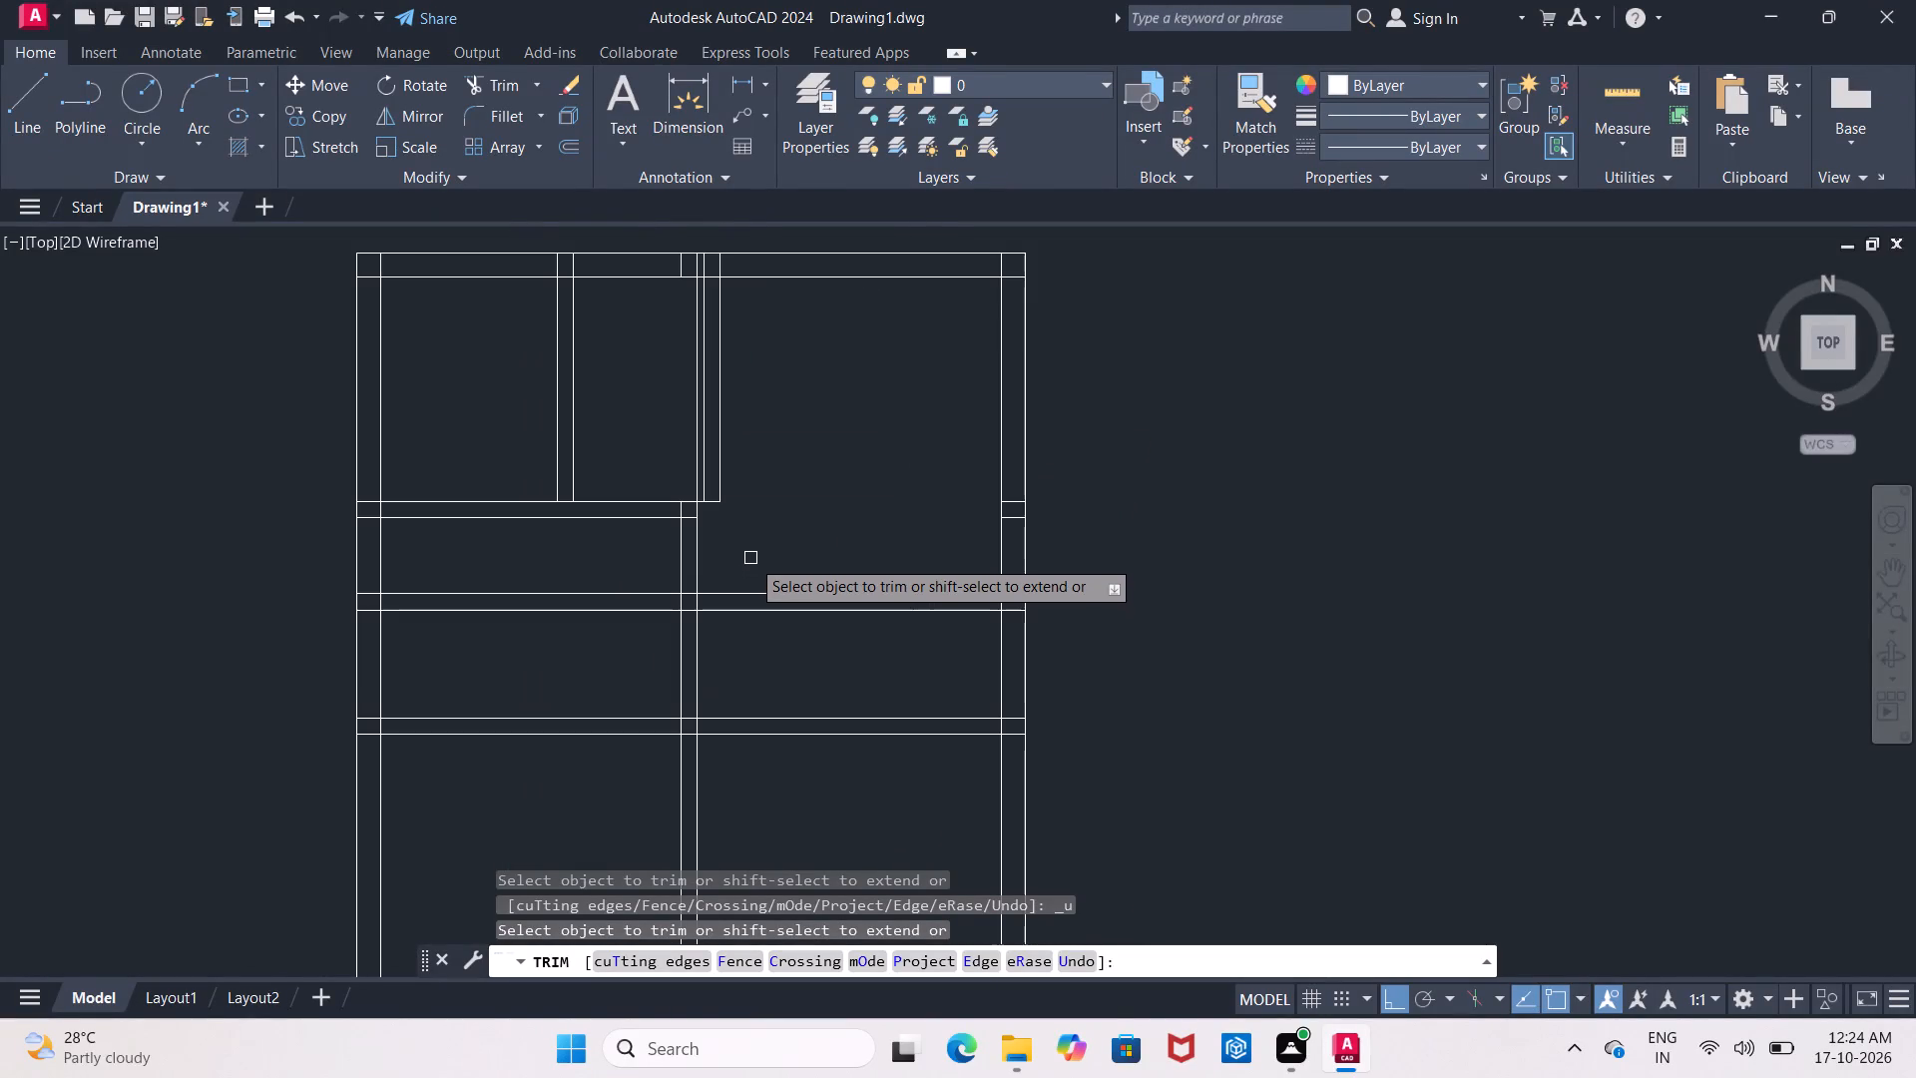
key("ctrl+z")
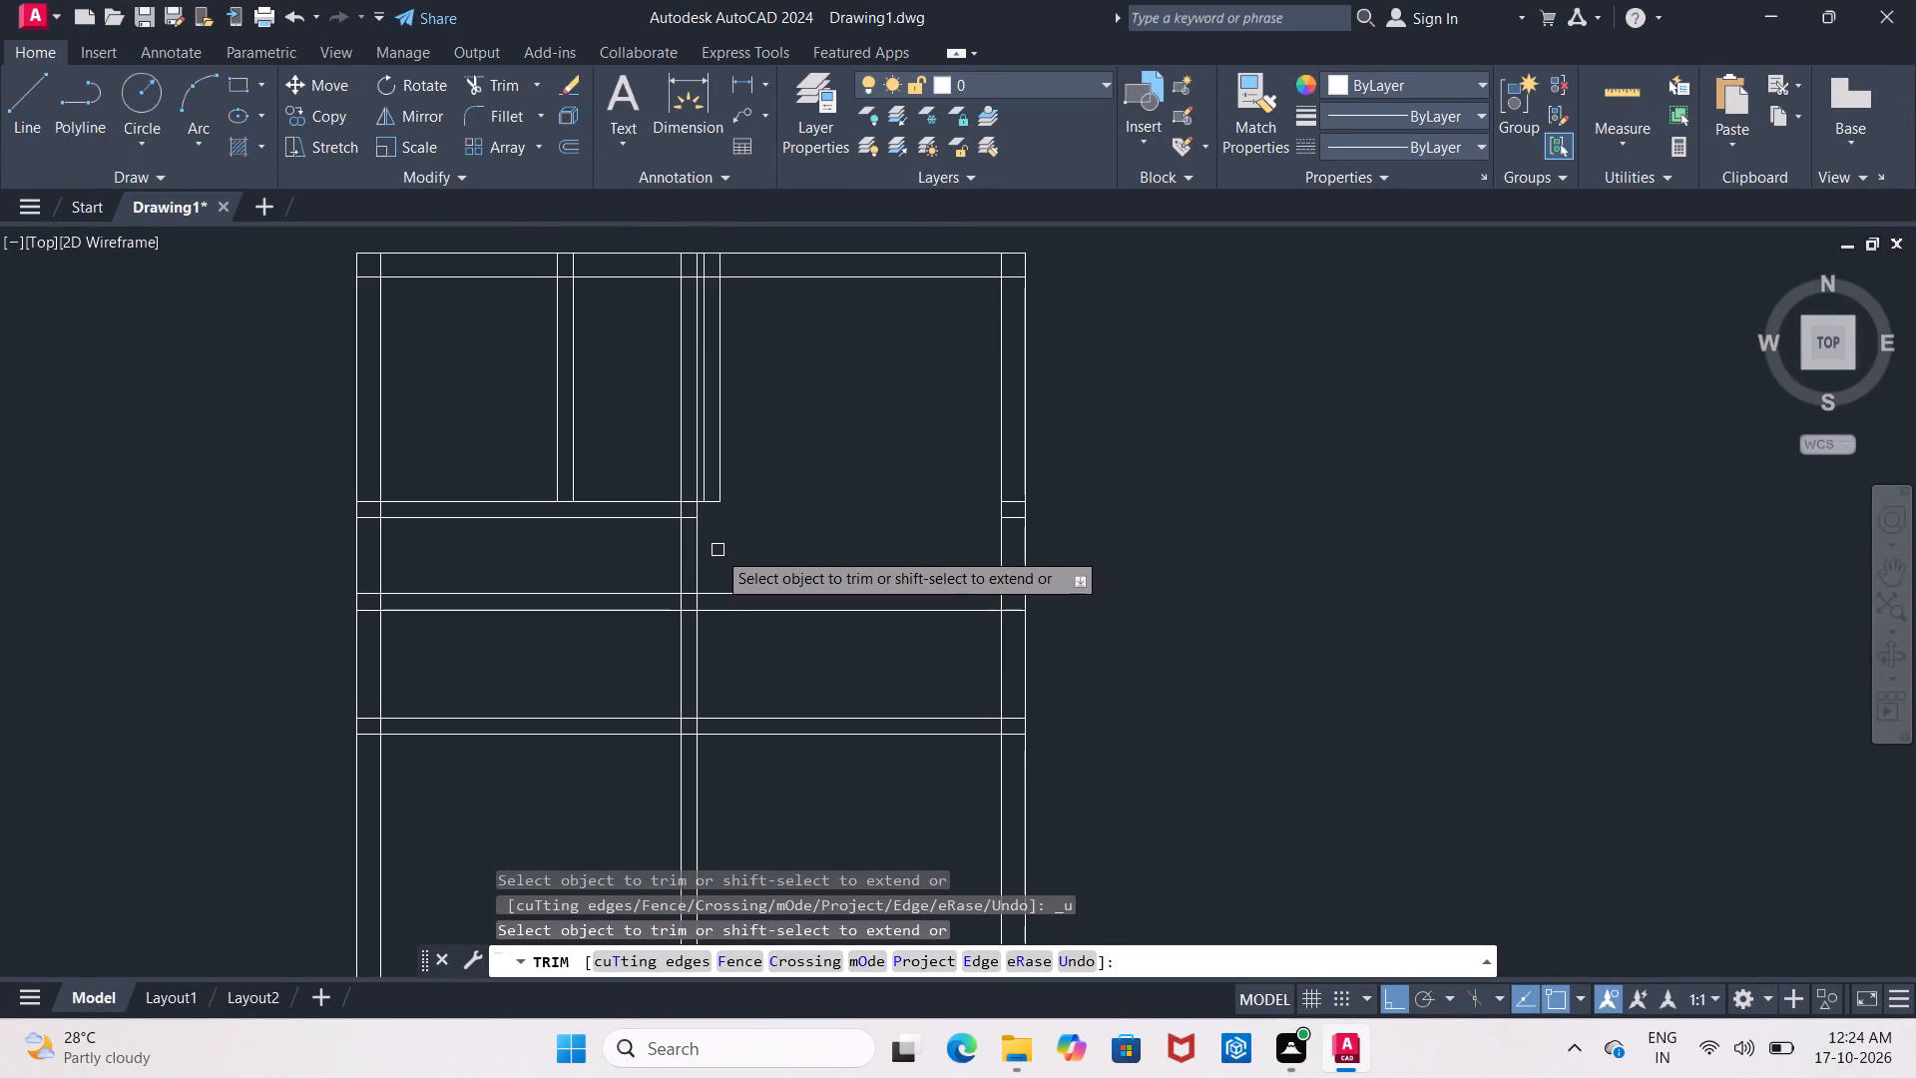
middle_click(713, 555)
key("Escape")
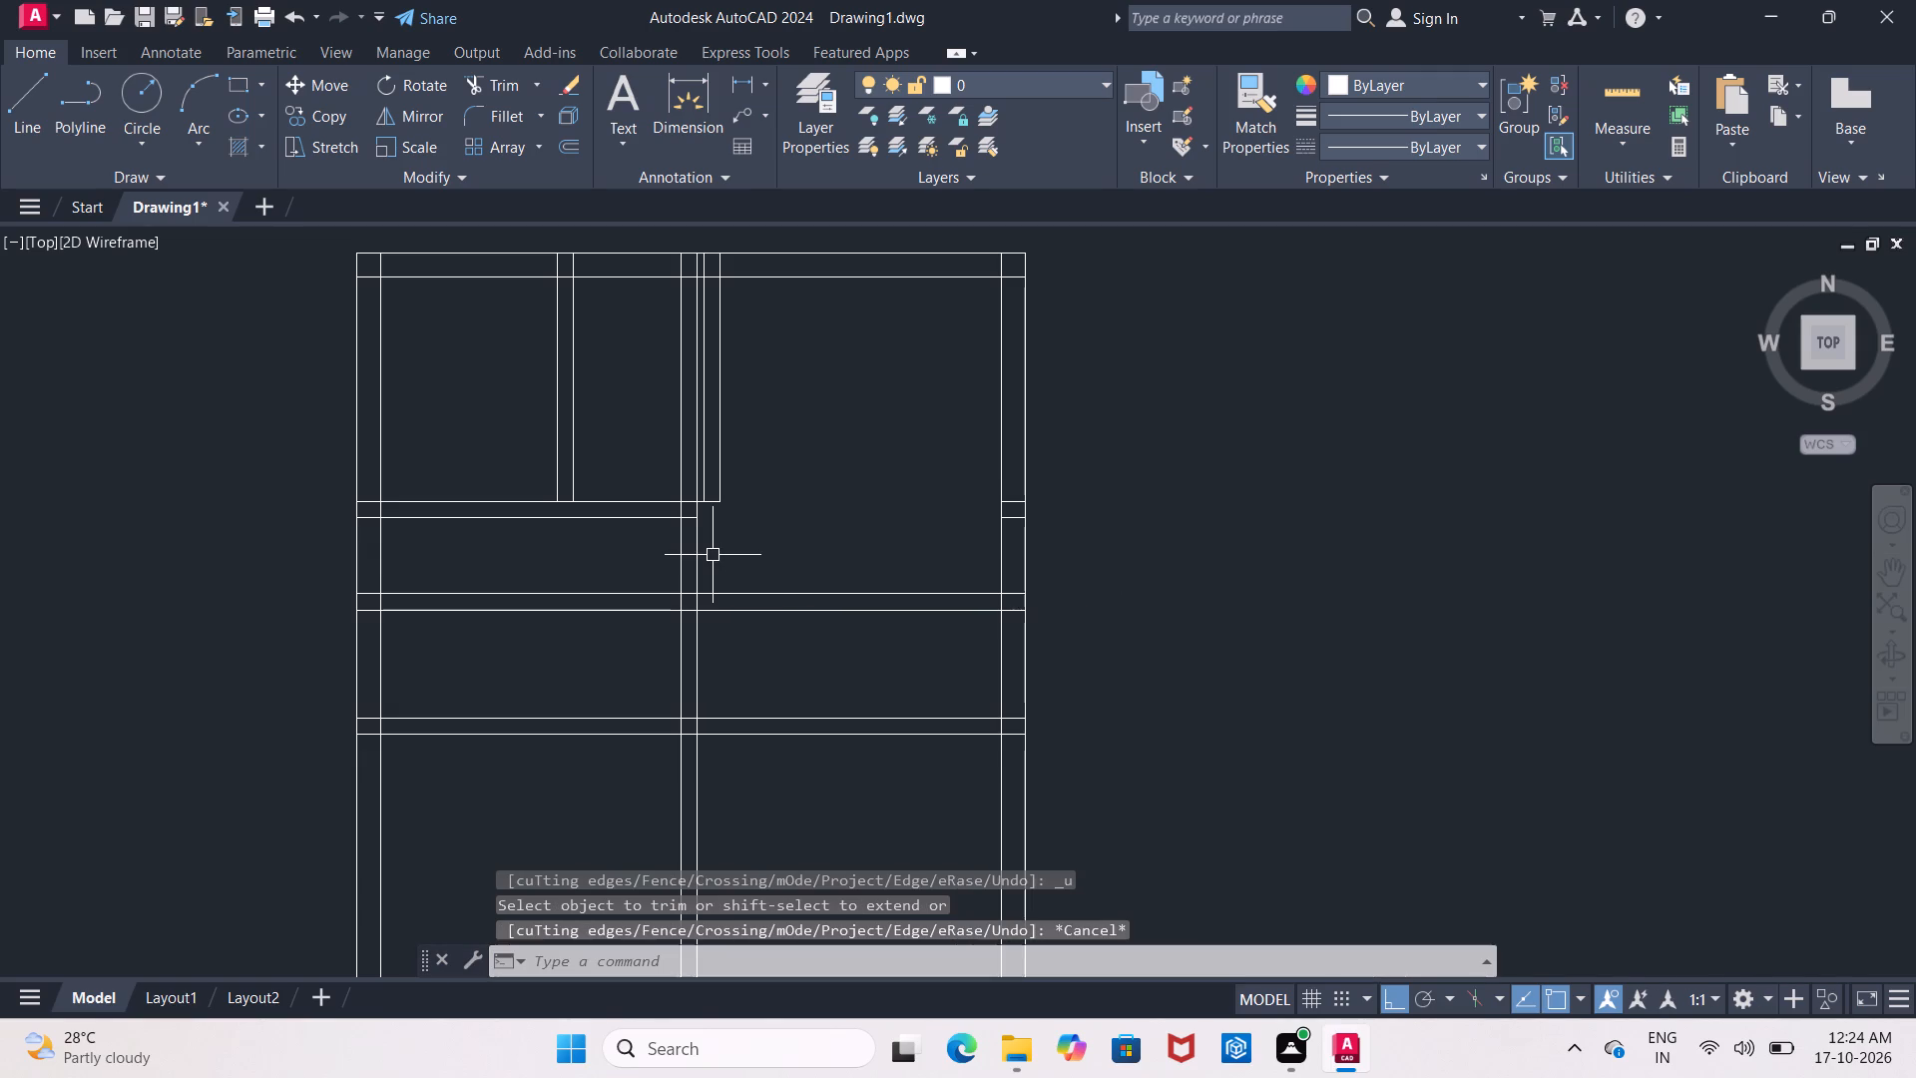
Extend the right line of the upper room's vertical partition down through the plan to the bottom wall's inner line.
type("ex")
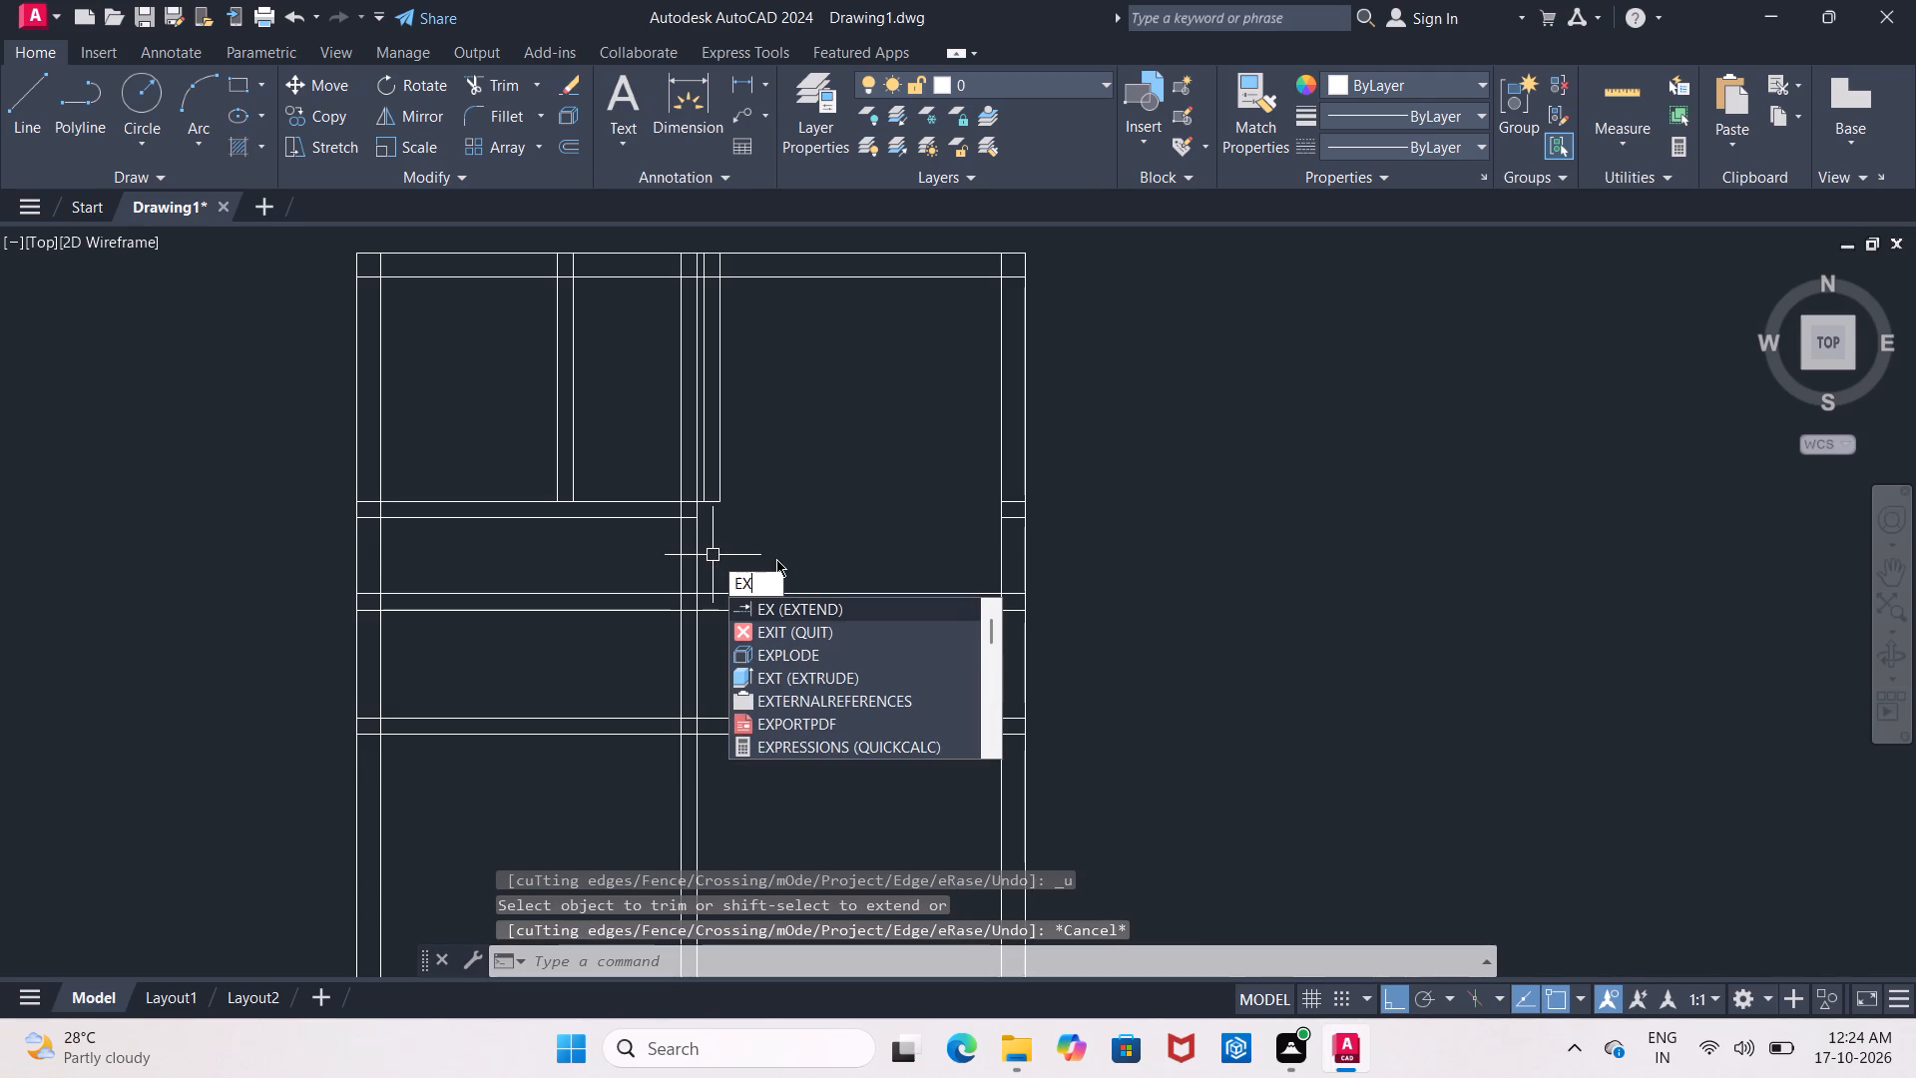
key("Return")
key("Return")
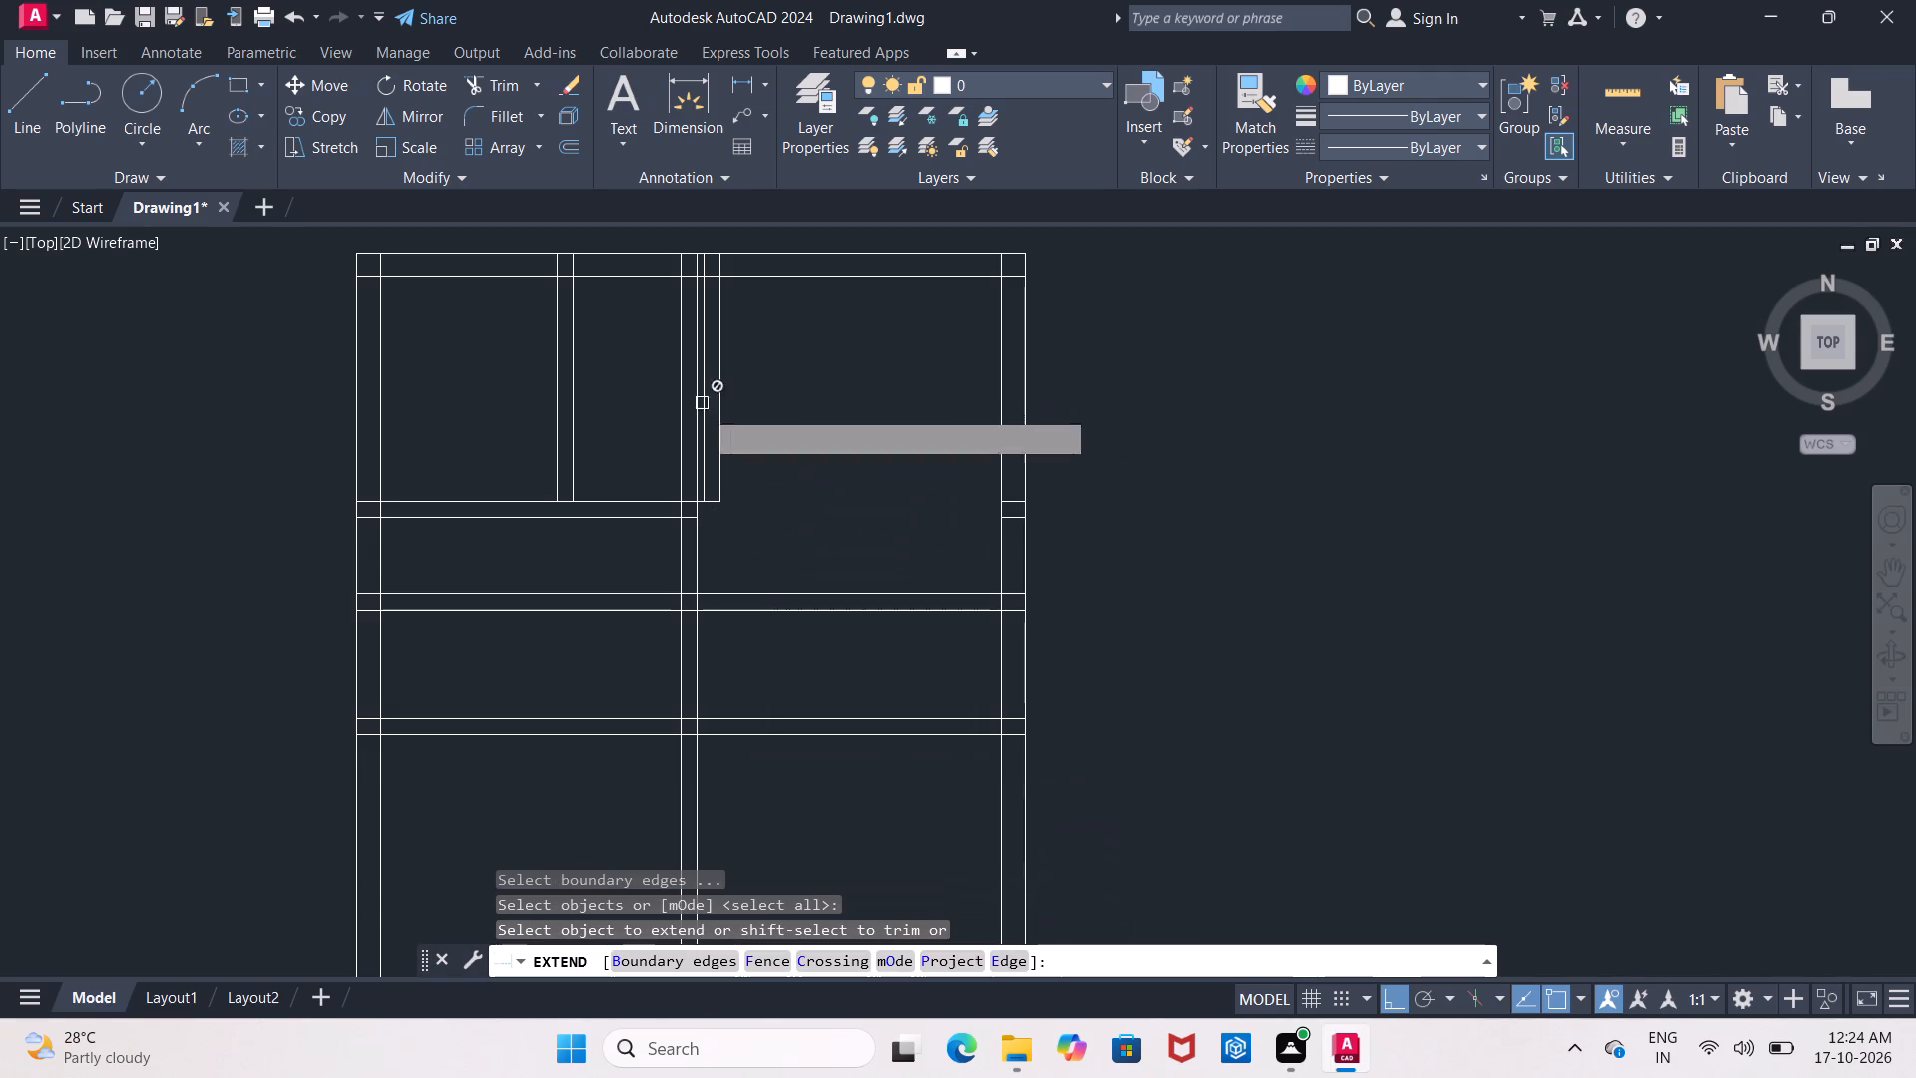
left_click(718, 440)
left_click(718, 444)
double_click(718, 447)
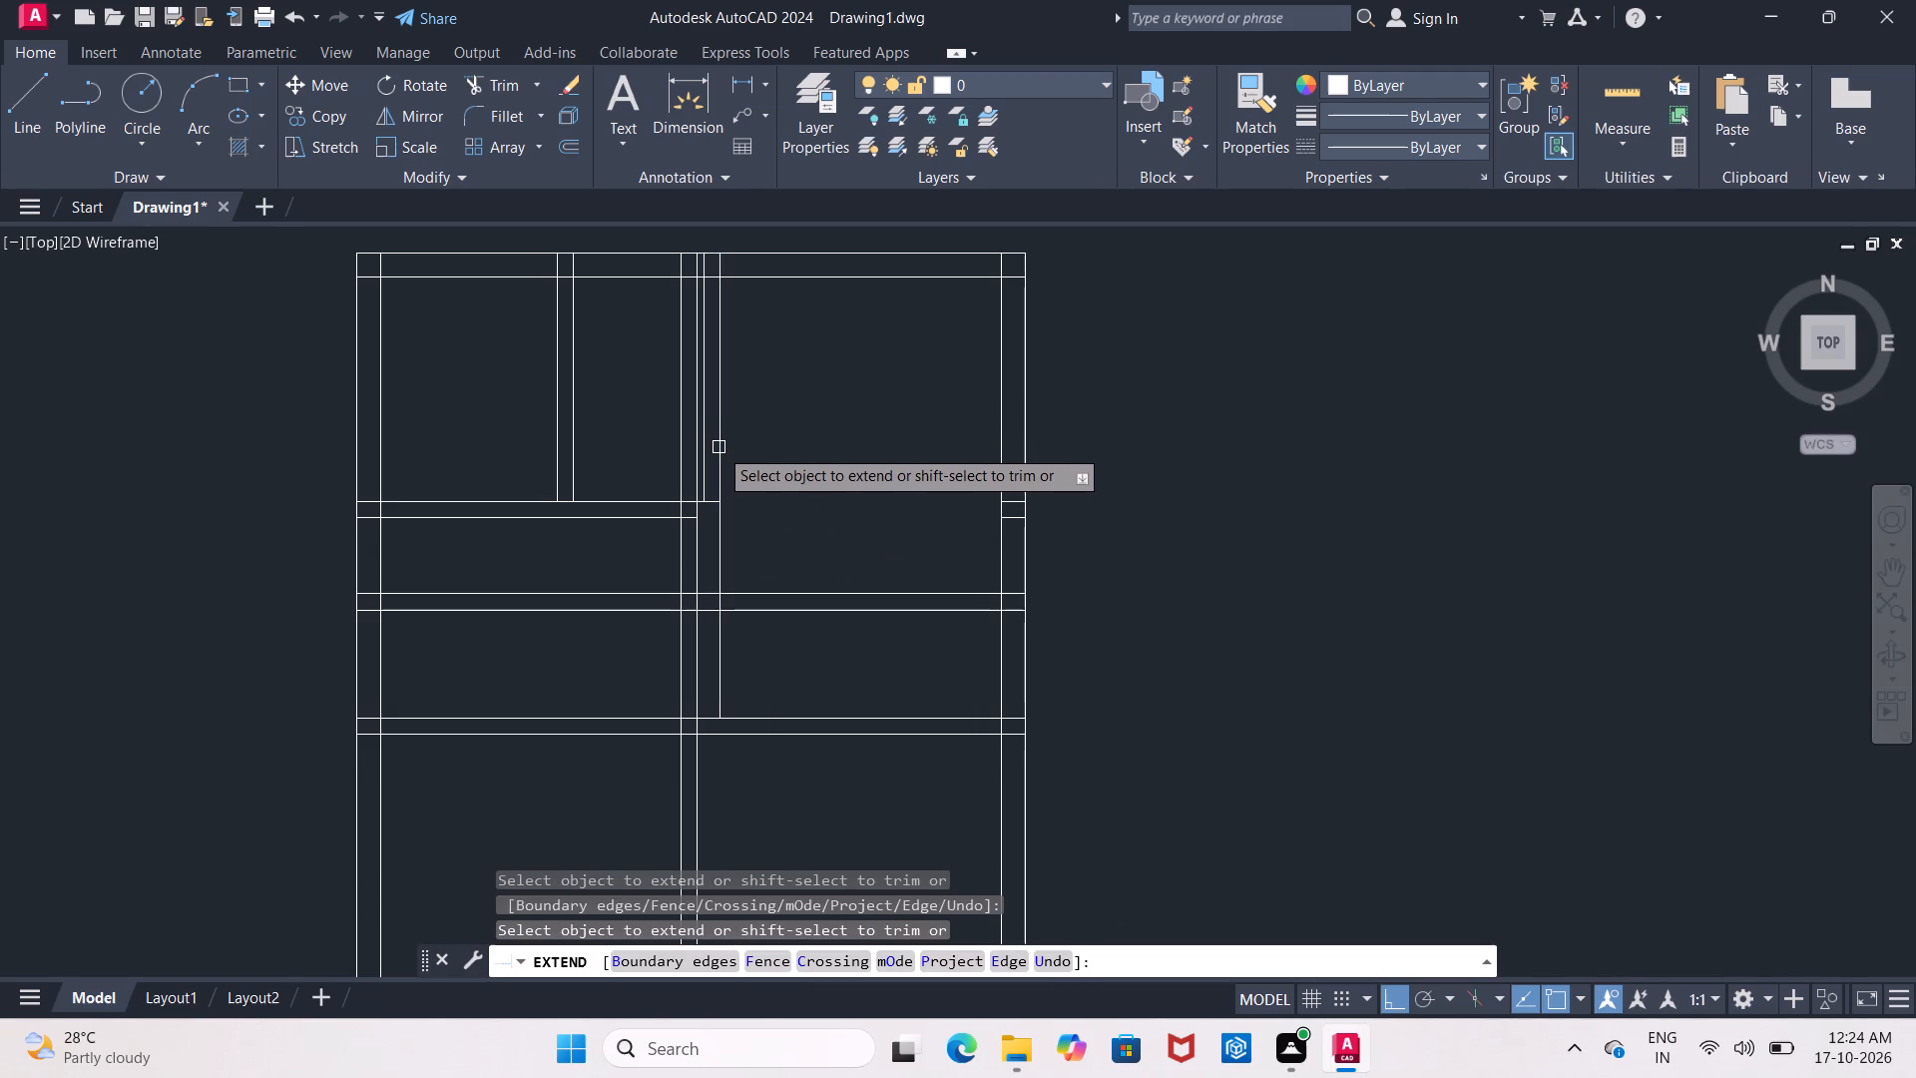
middle_click_drag(718, 451, 752, 315)
left_click(754, 323)
left_click(757, 336)
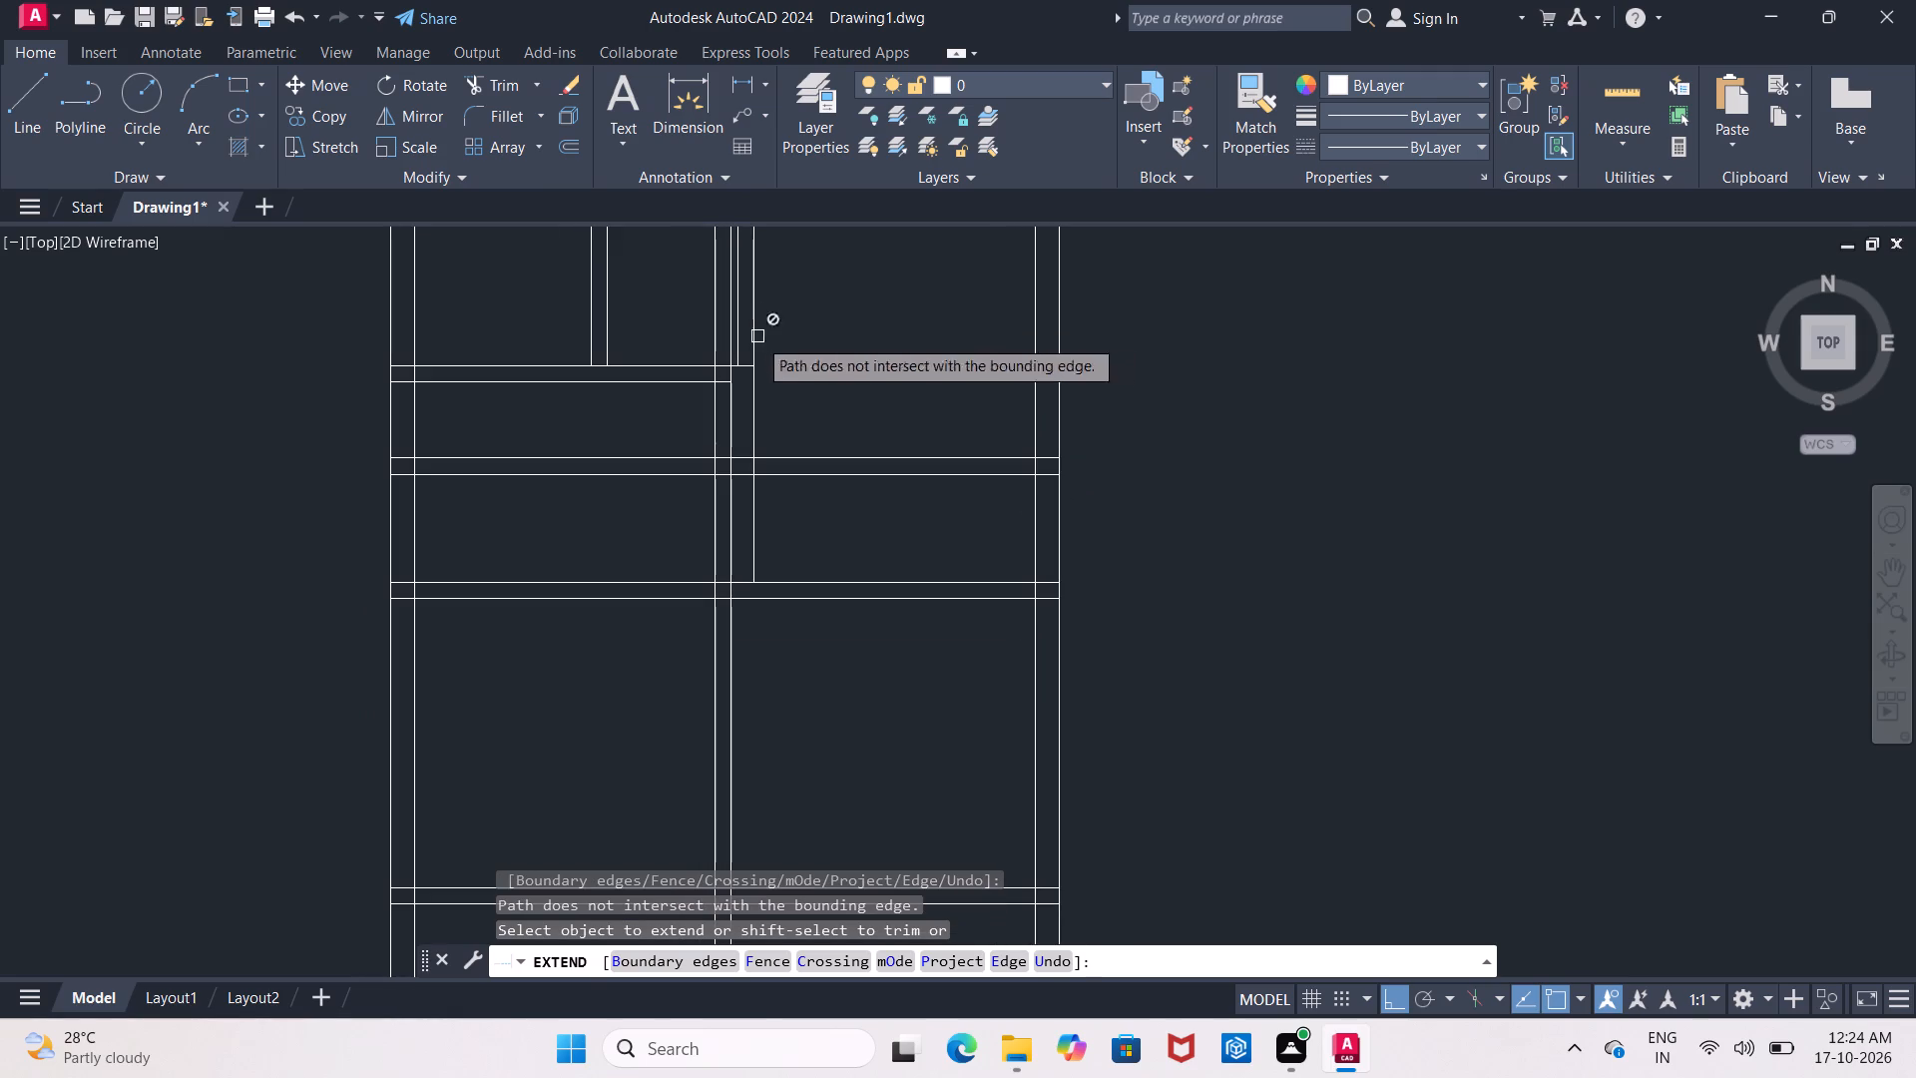
left_click_drag(751, 377, 751, 392)
left_click_drag(751, 406, 754, 420)
left_click(754, 432)
middle_click_drag(746, 448, 776, 306)
double_click(781, 536)
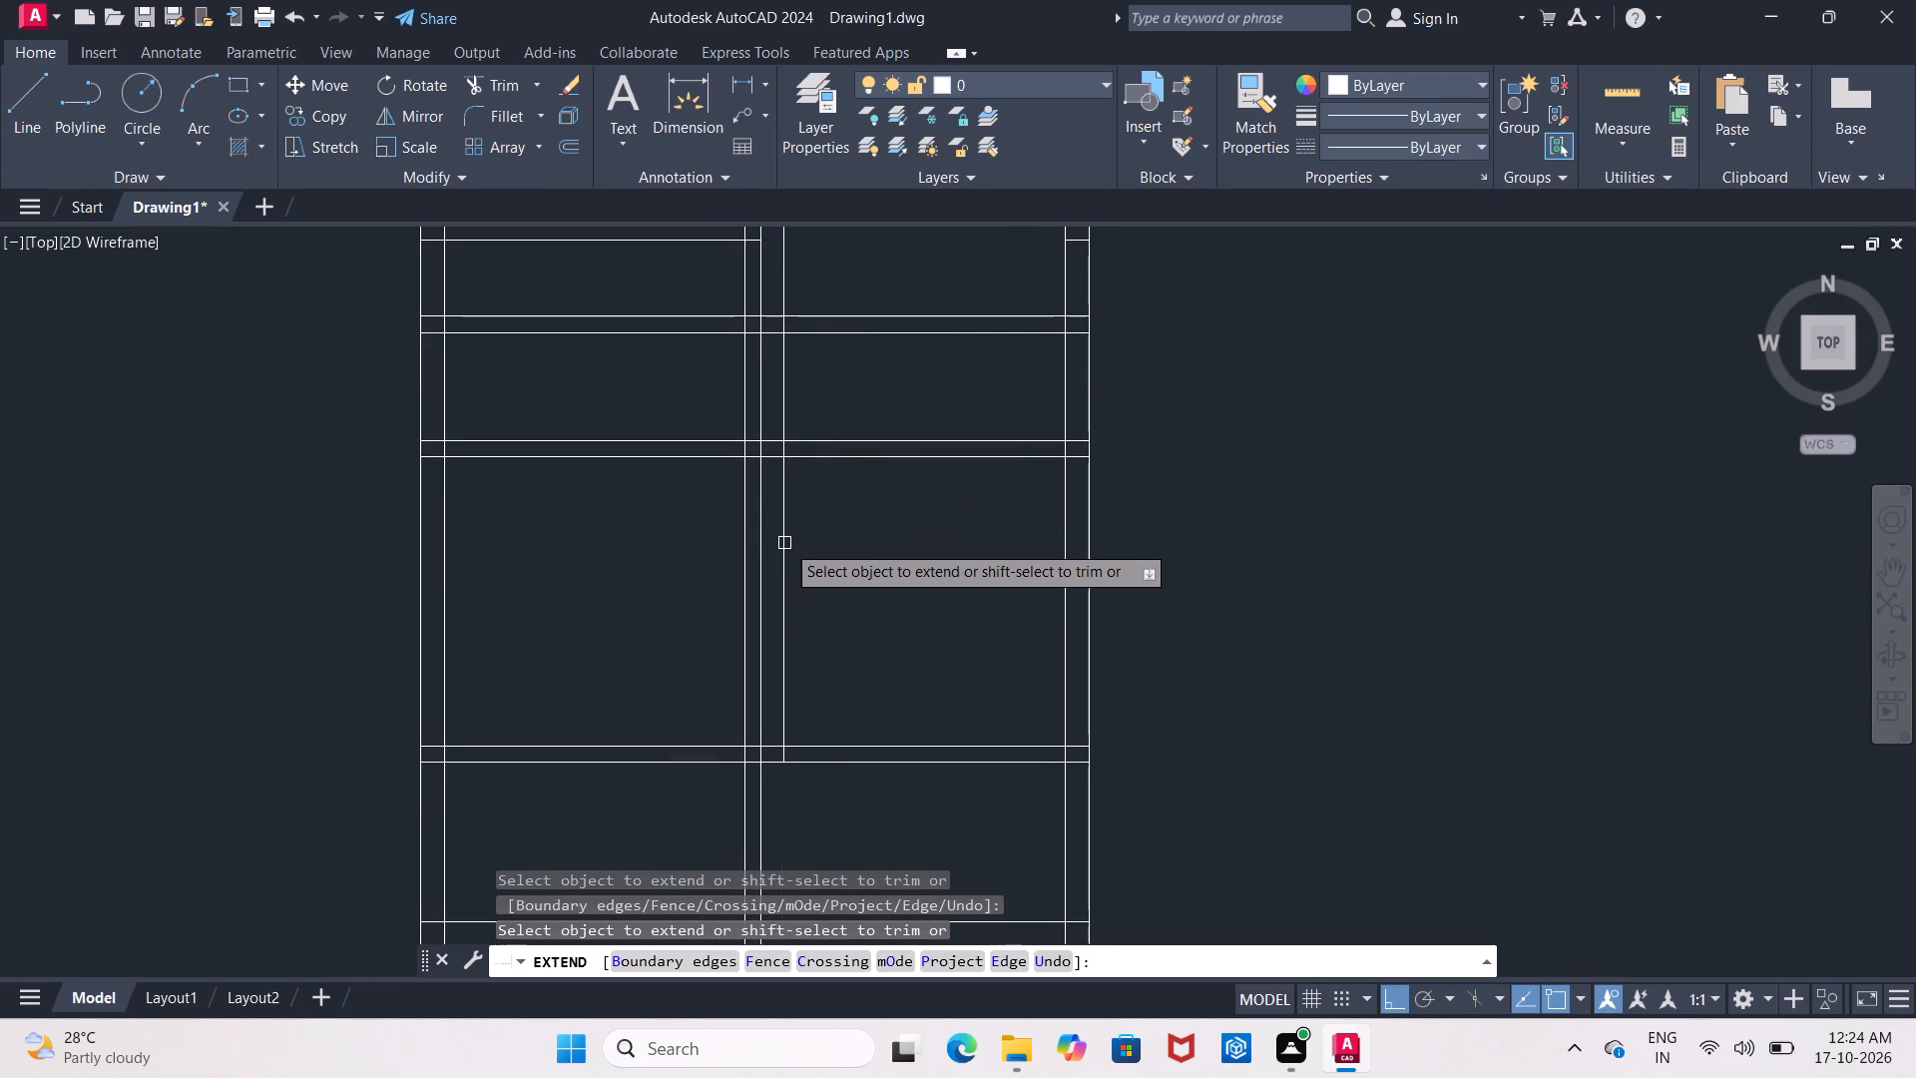
left_click(785, 543)
middle_click_drag(781, 539, 817, 300)
Extend the same partition's left line down through the plan, bringing both partition lines to the bottom wall's outer line.
middle_click_drag(824, 386, 711, 732)
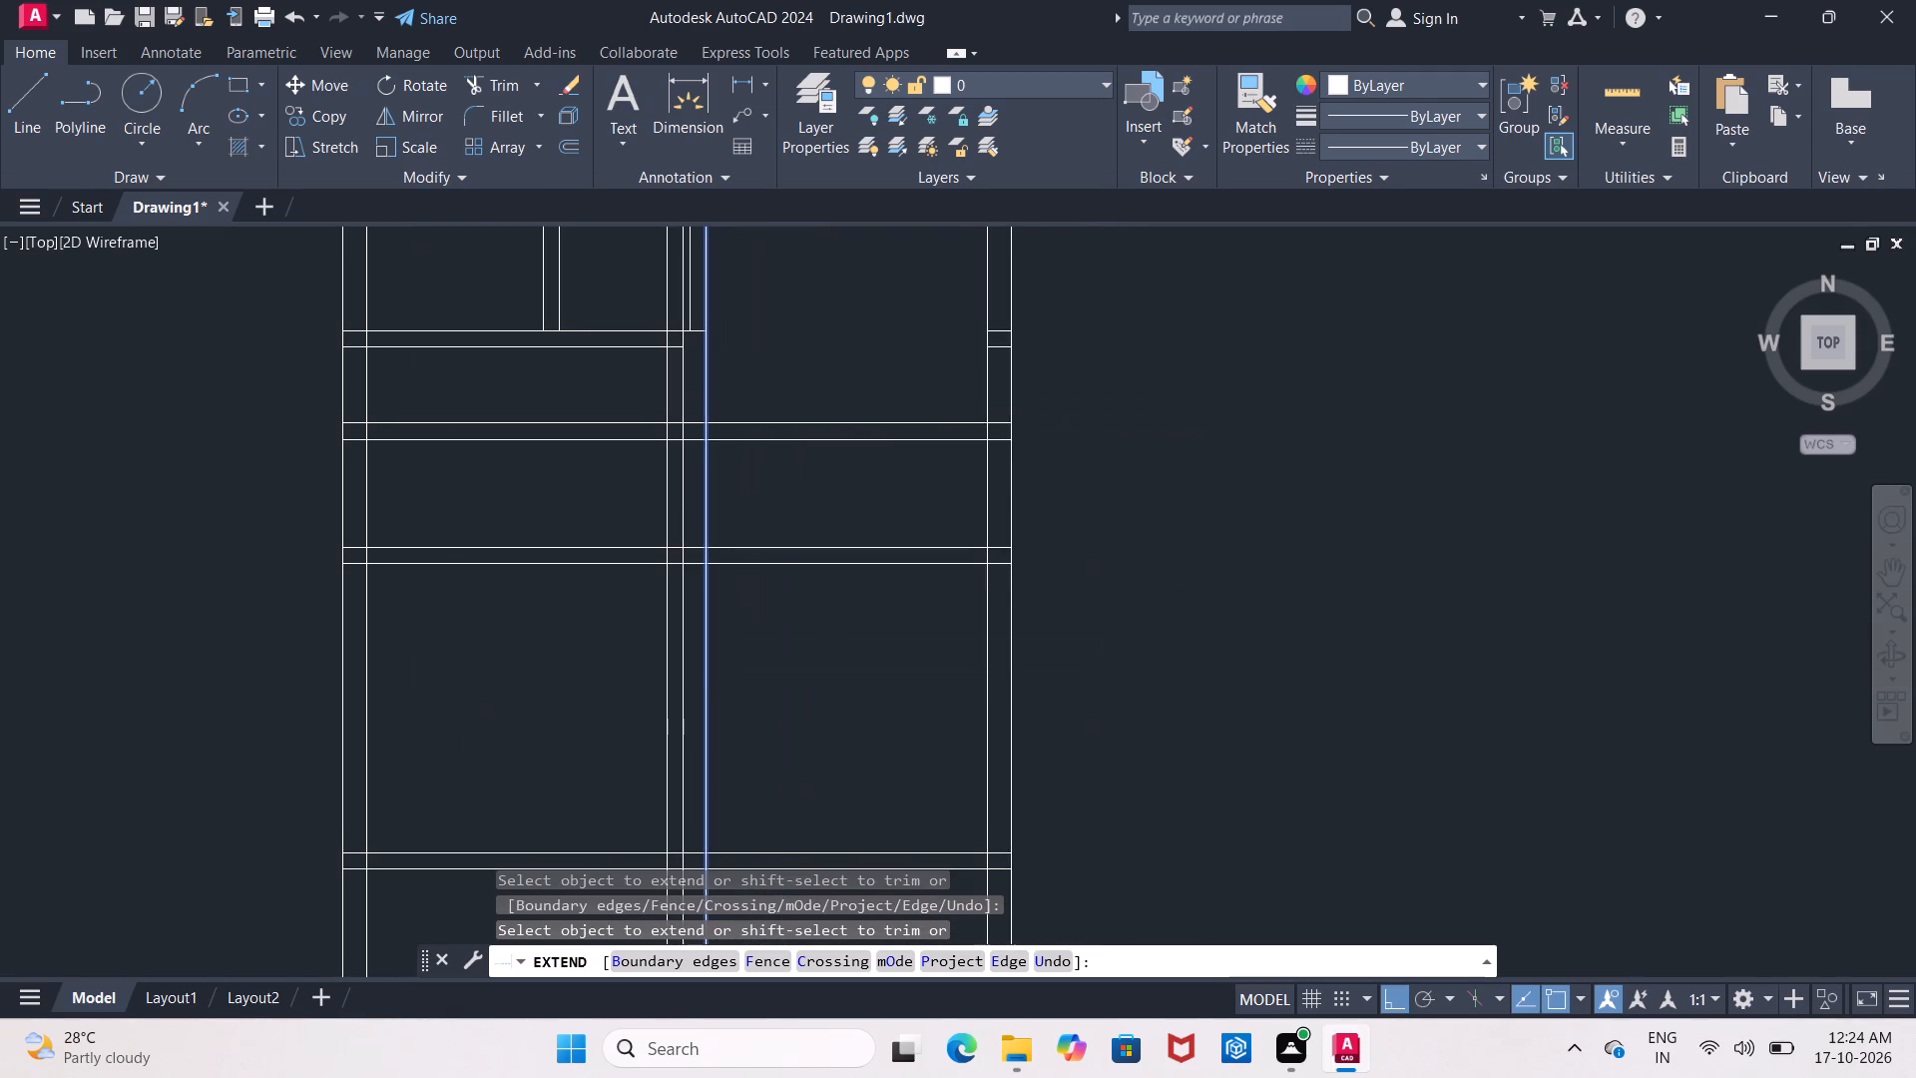
scroll(684, 356, "up", 1)
double_click(691, 299)
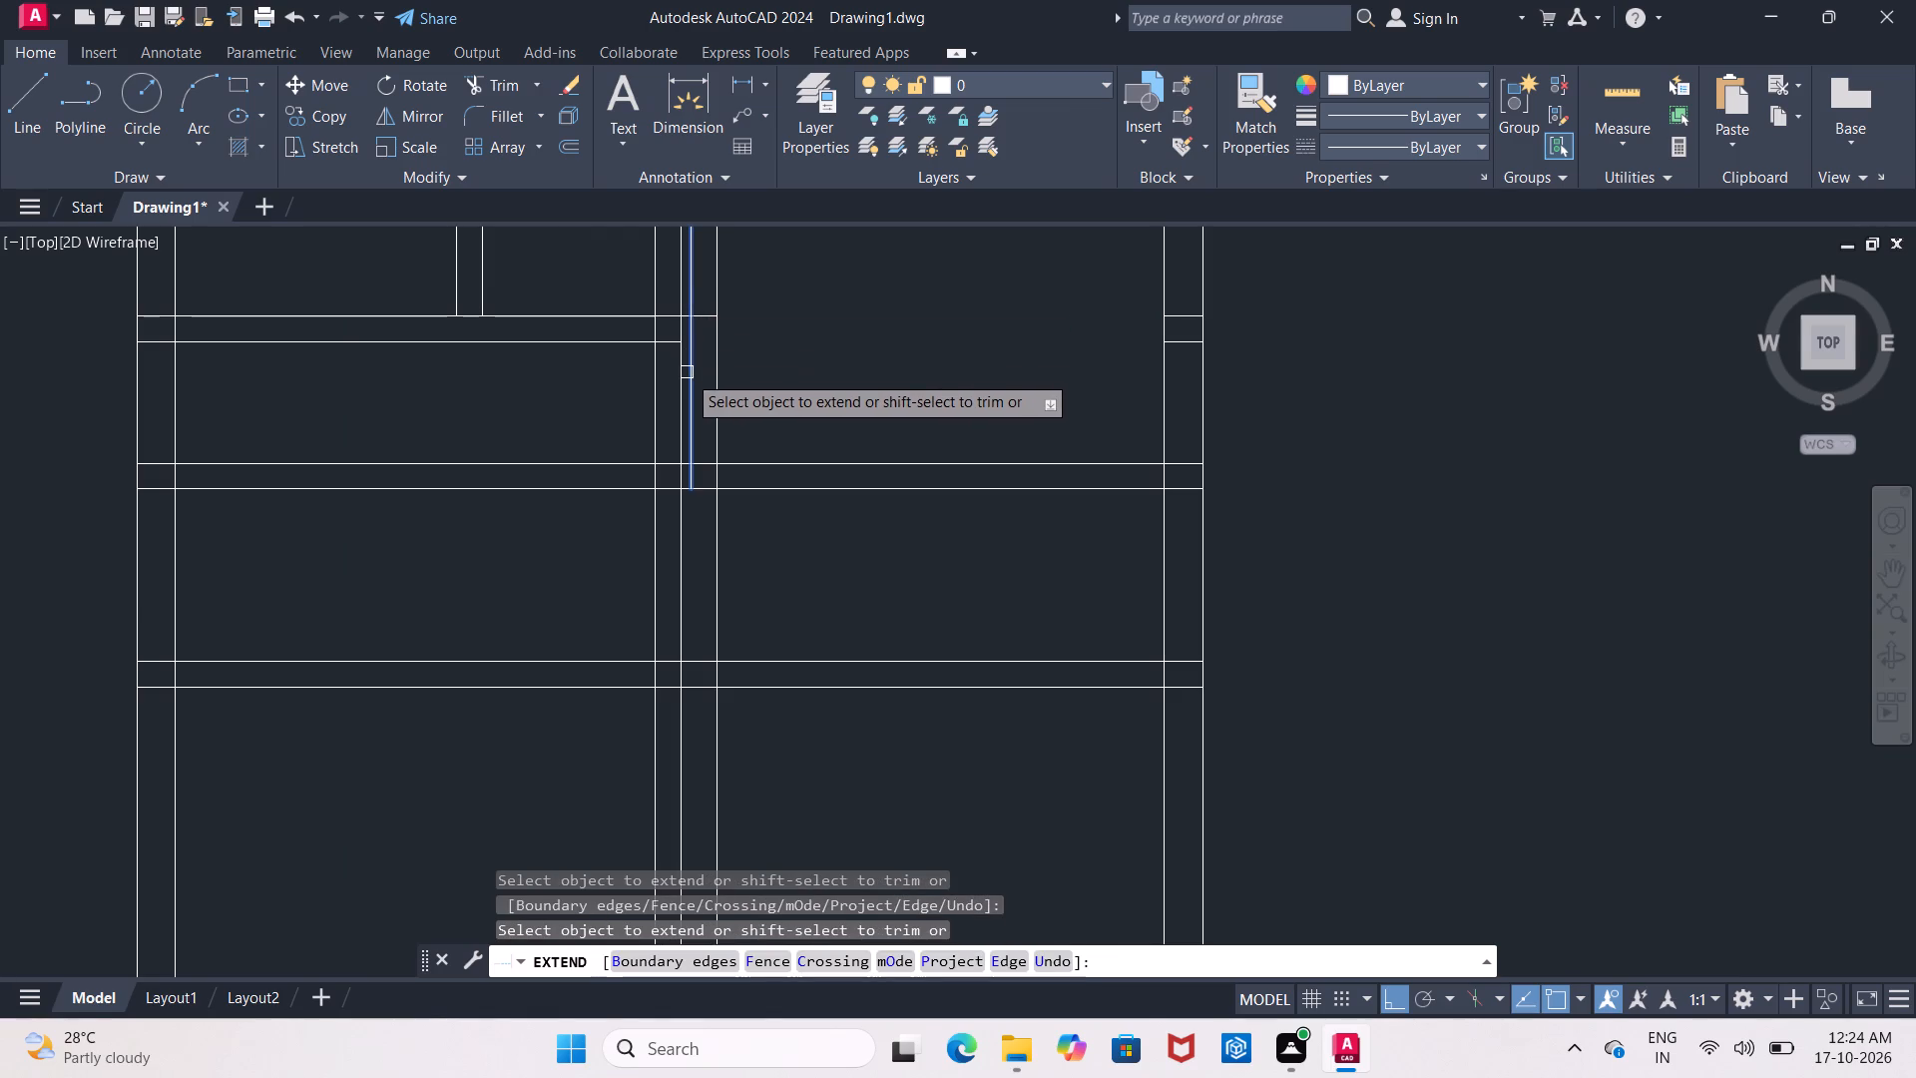
left_click(687, 374)
left_click_drag(687, 400, 689, 409)
left_click(682, 495)
middle_click_drag(685, 516, 708, 184)
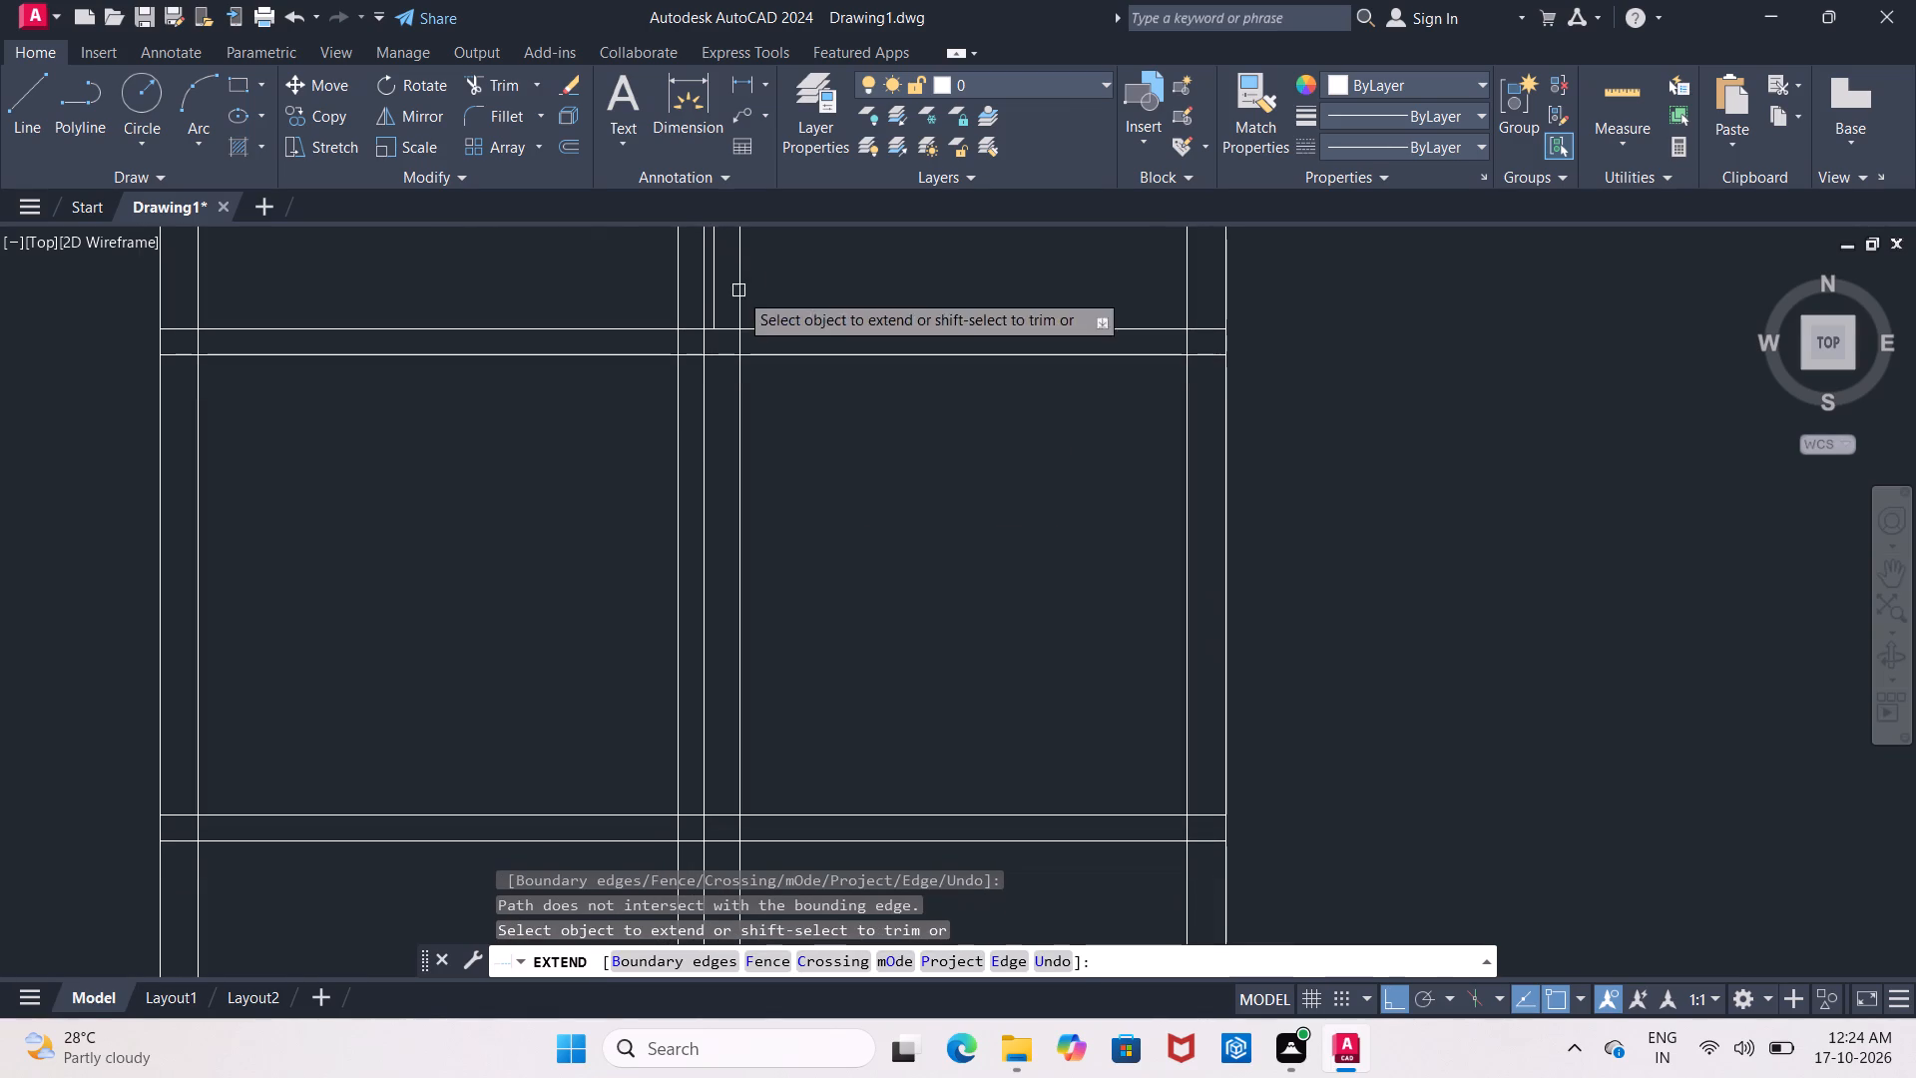
left_click(715, 301)
left_click(715, 317)
left_click(712, 357)
middle_click_drag(707, 380, 731, 125)
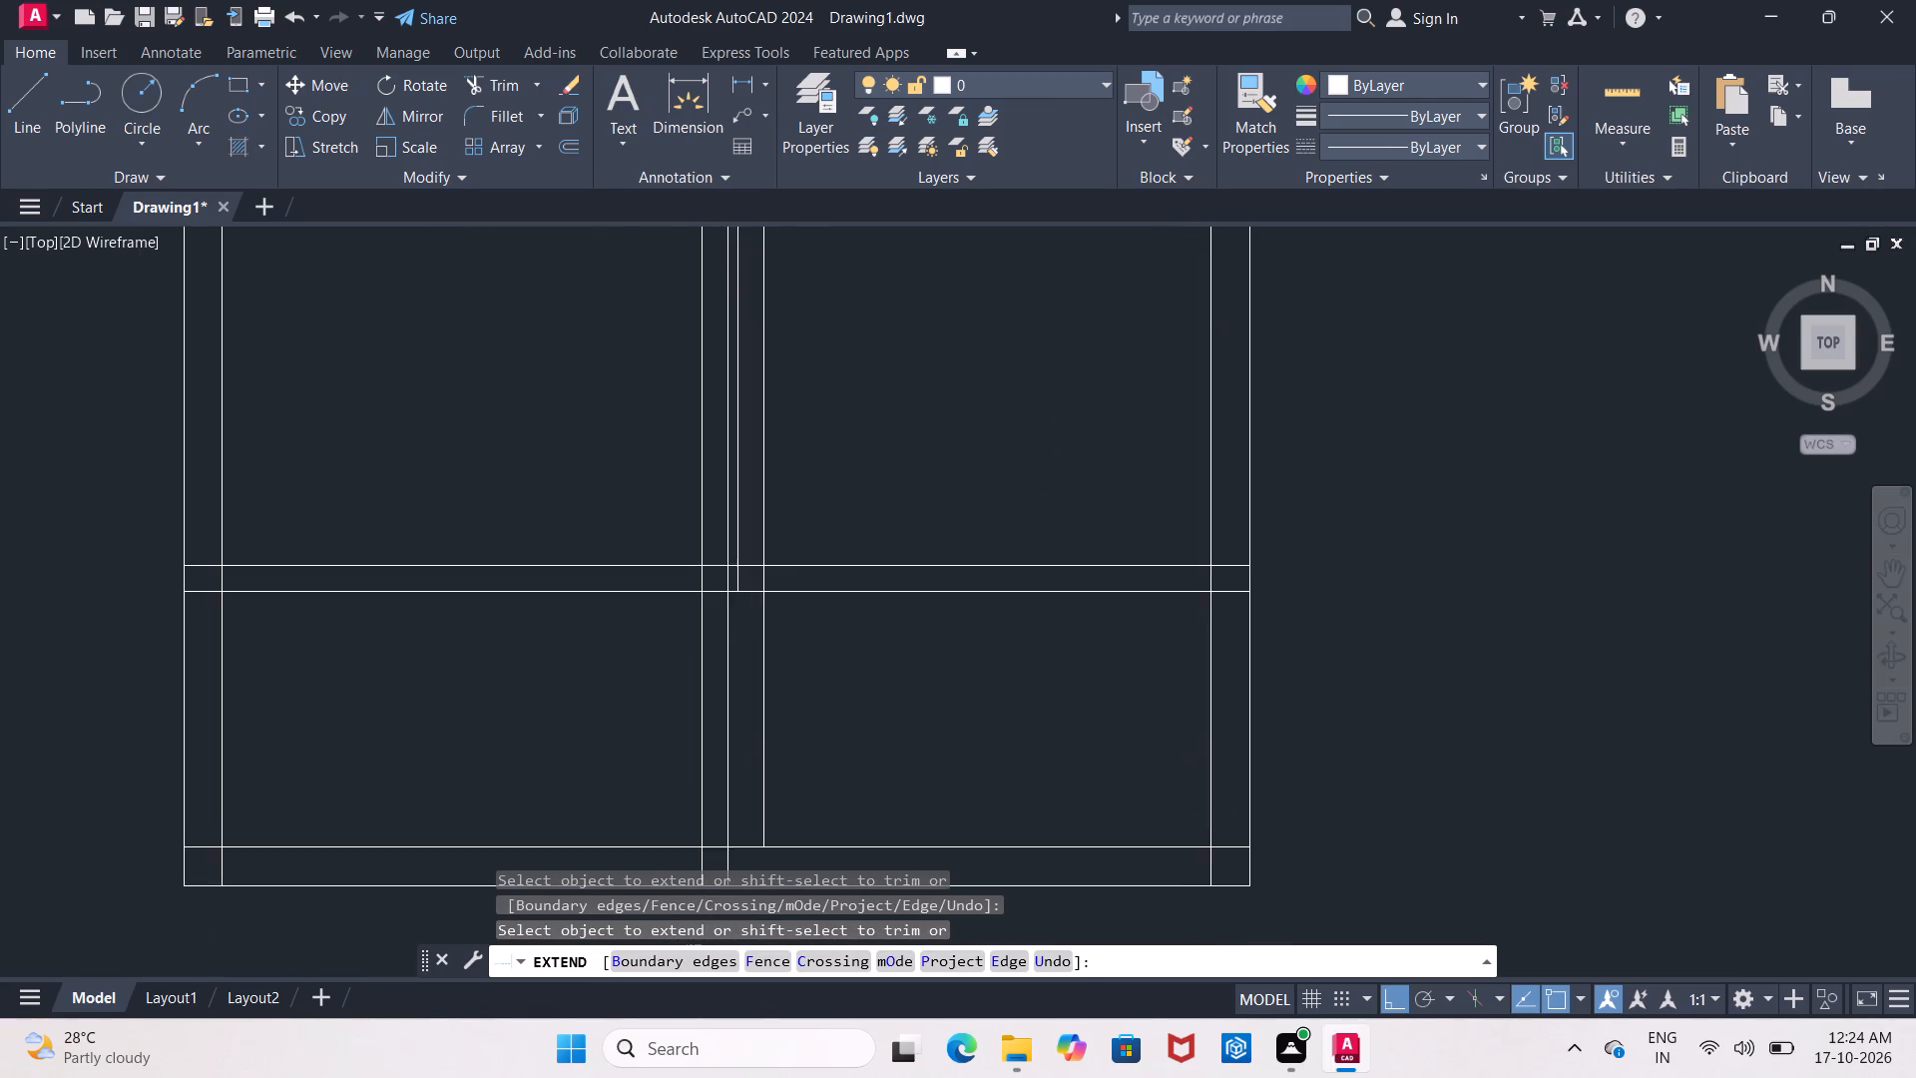
left_click(734, 495)
left_click(739, 509)
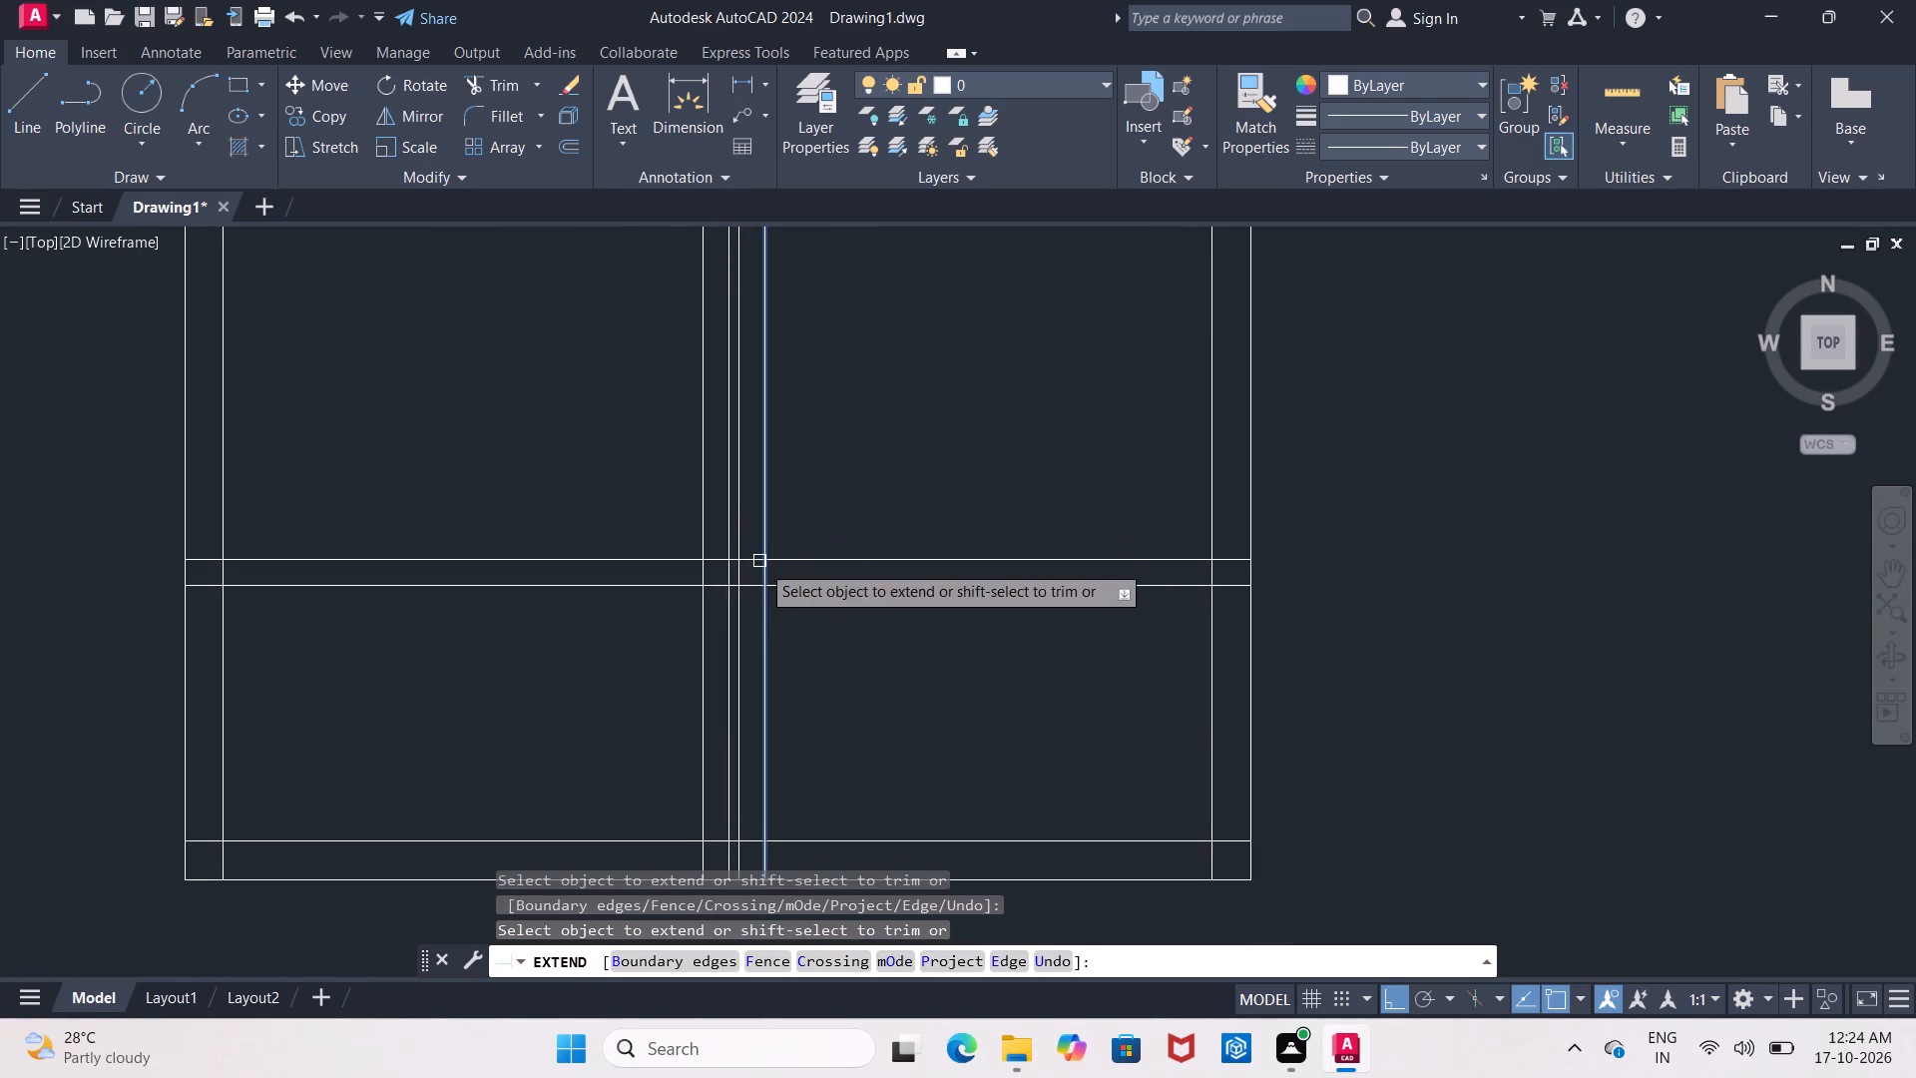
left_click(760, 598)
middle_click_drag(773, 487, 693, 708)
scroll(693, 708, "down", 2)
scroll(733, 493, "up", 1)
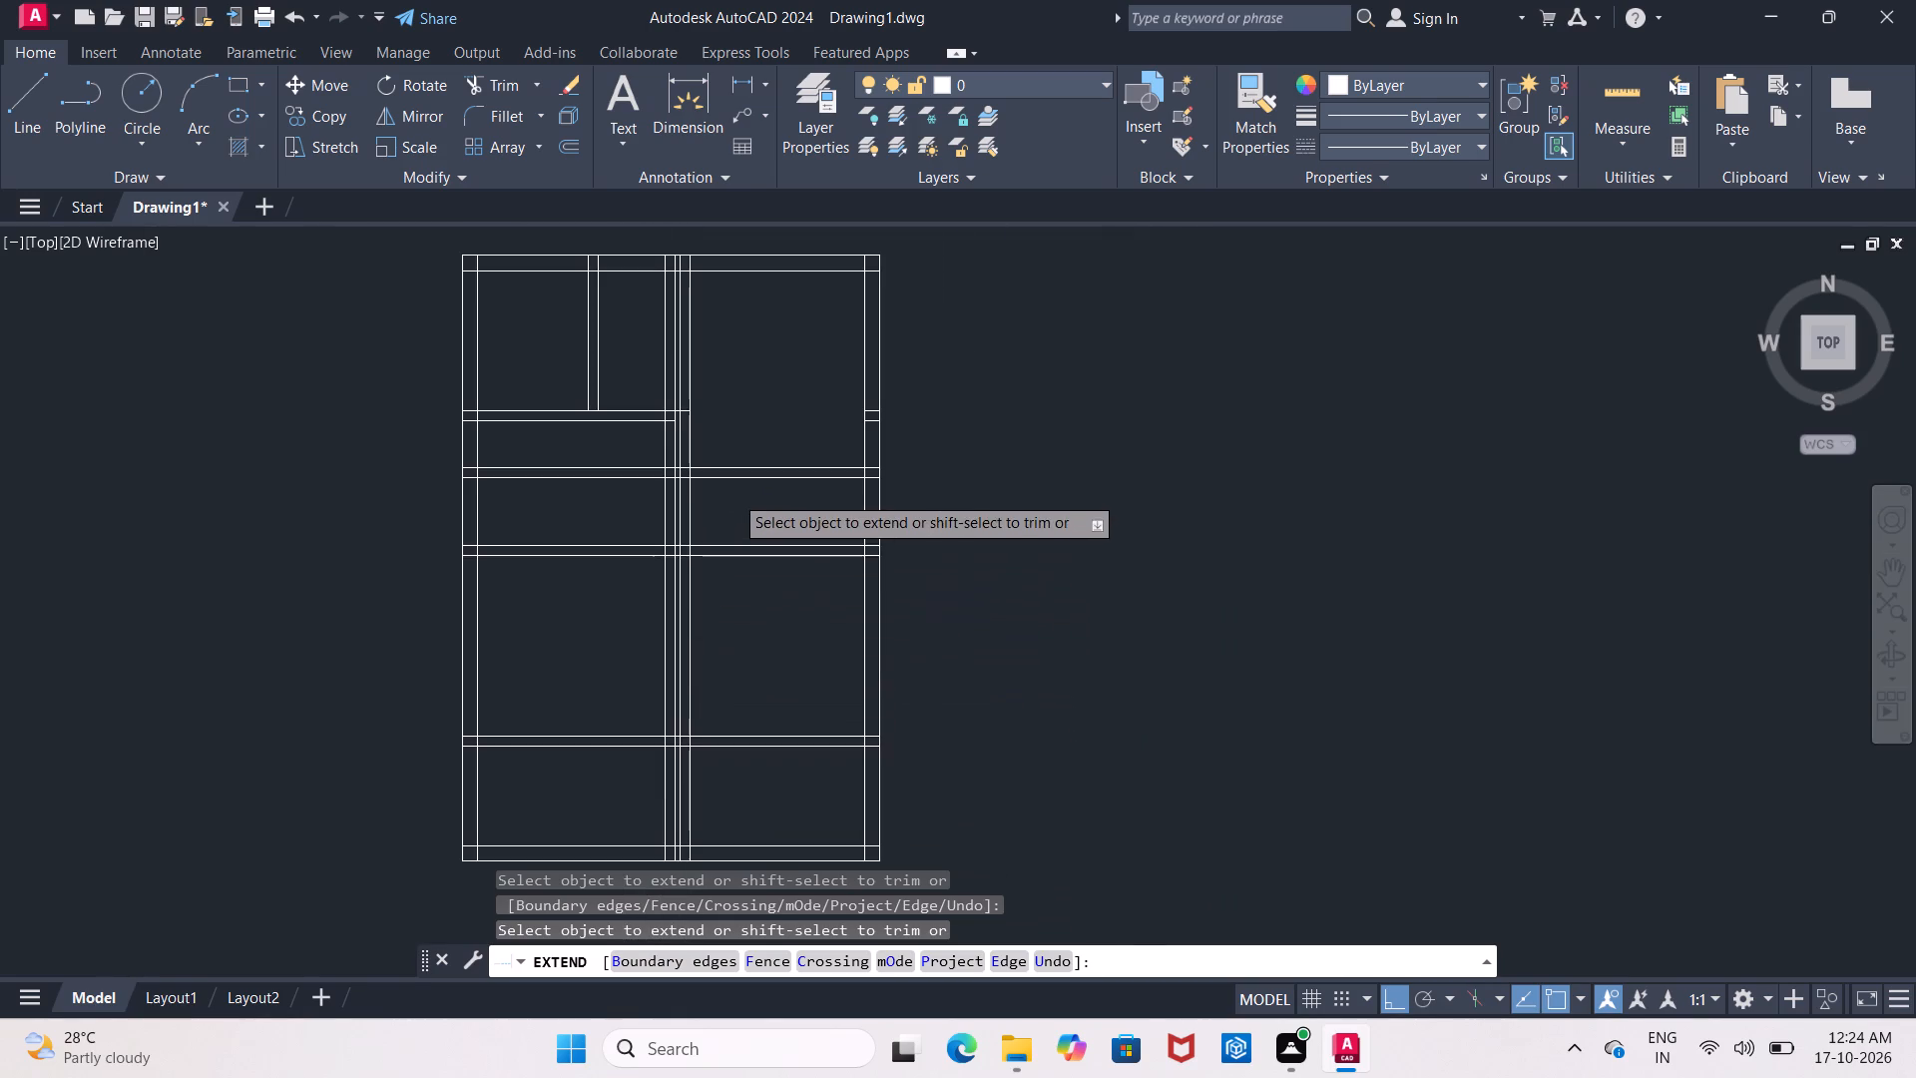
key("Escape")
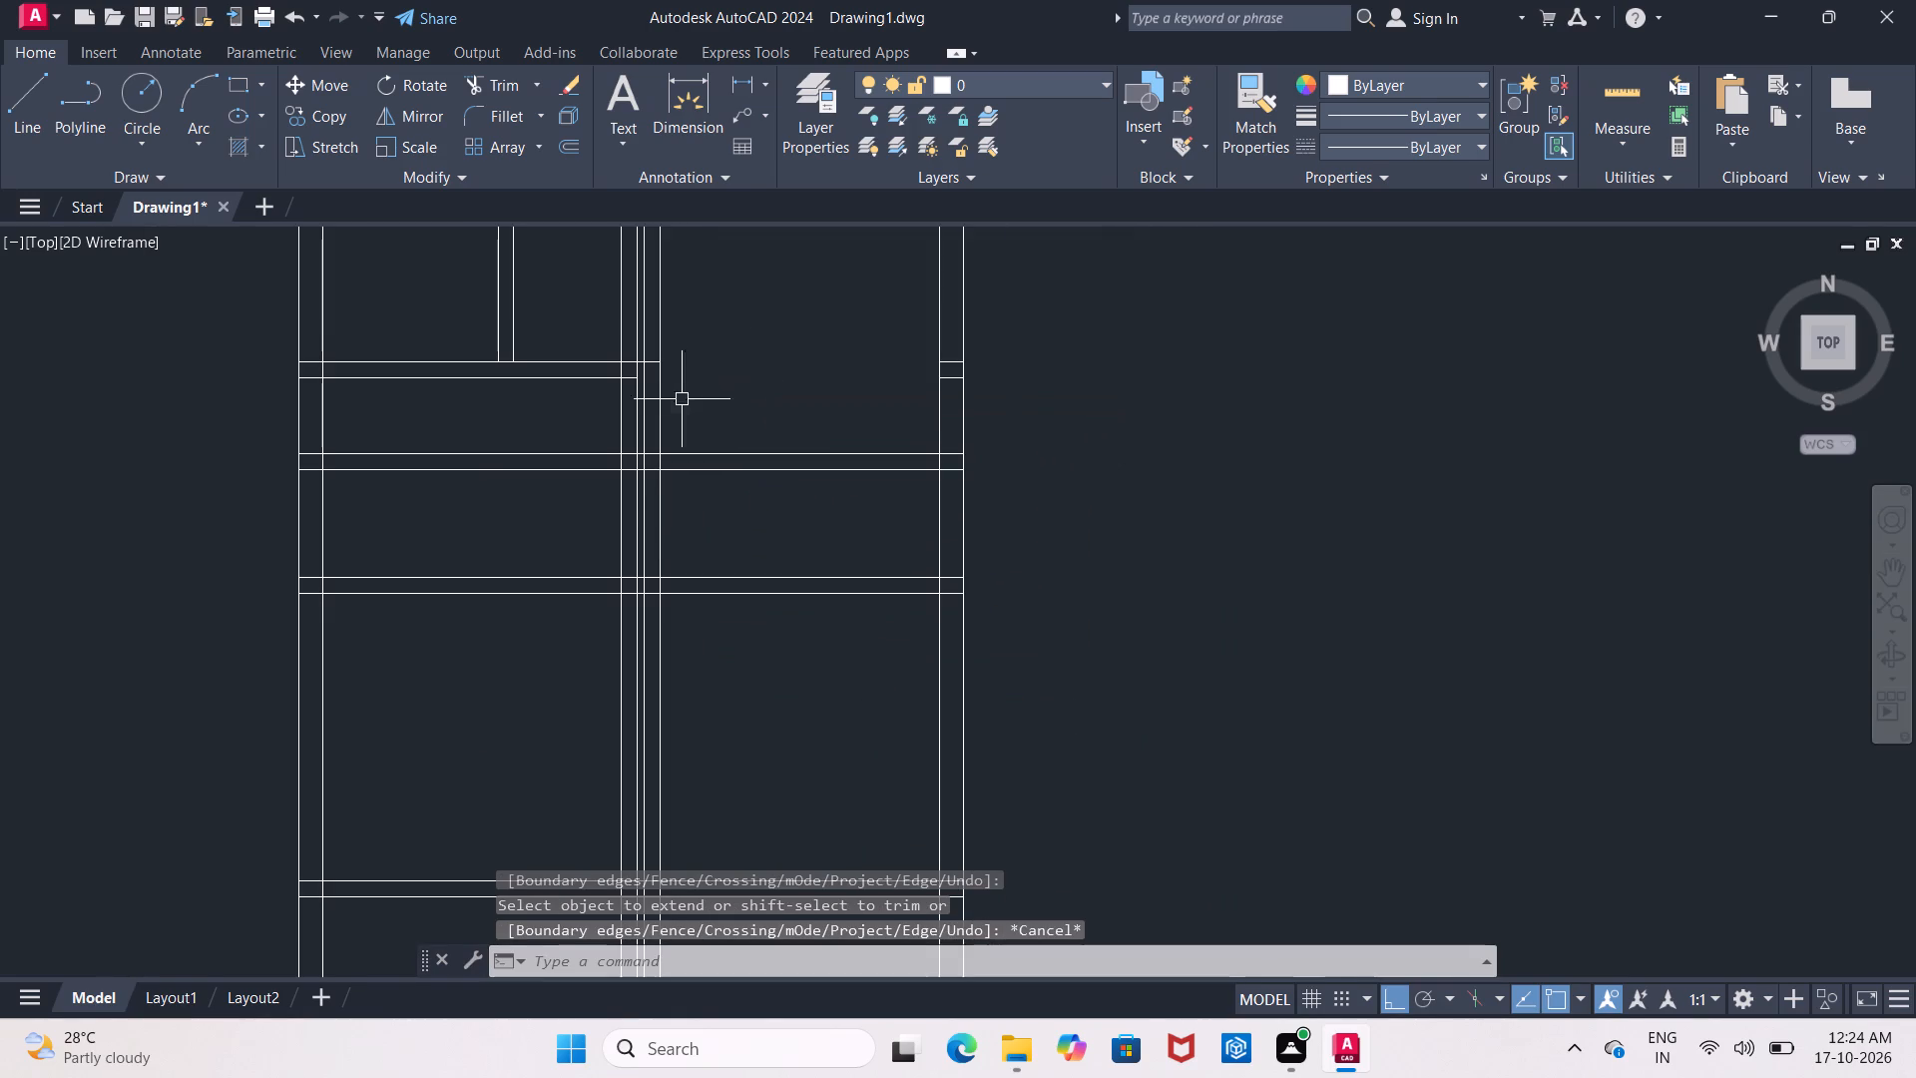
Erase the two old central vertical lines just left of the newly extended partition.
double_click(614, 515)
left_click(618, 523)
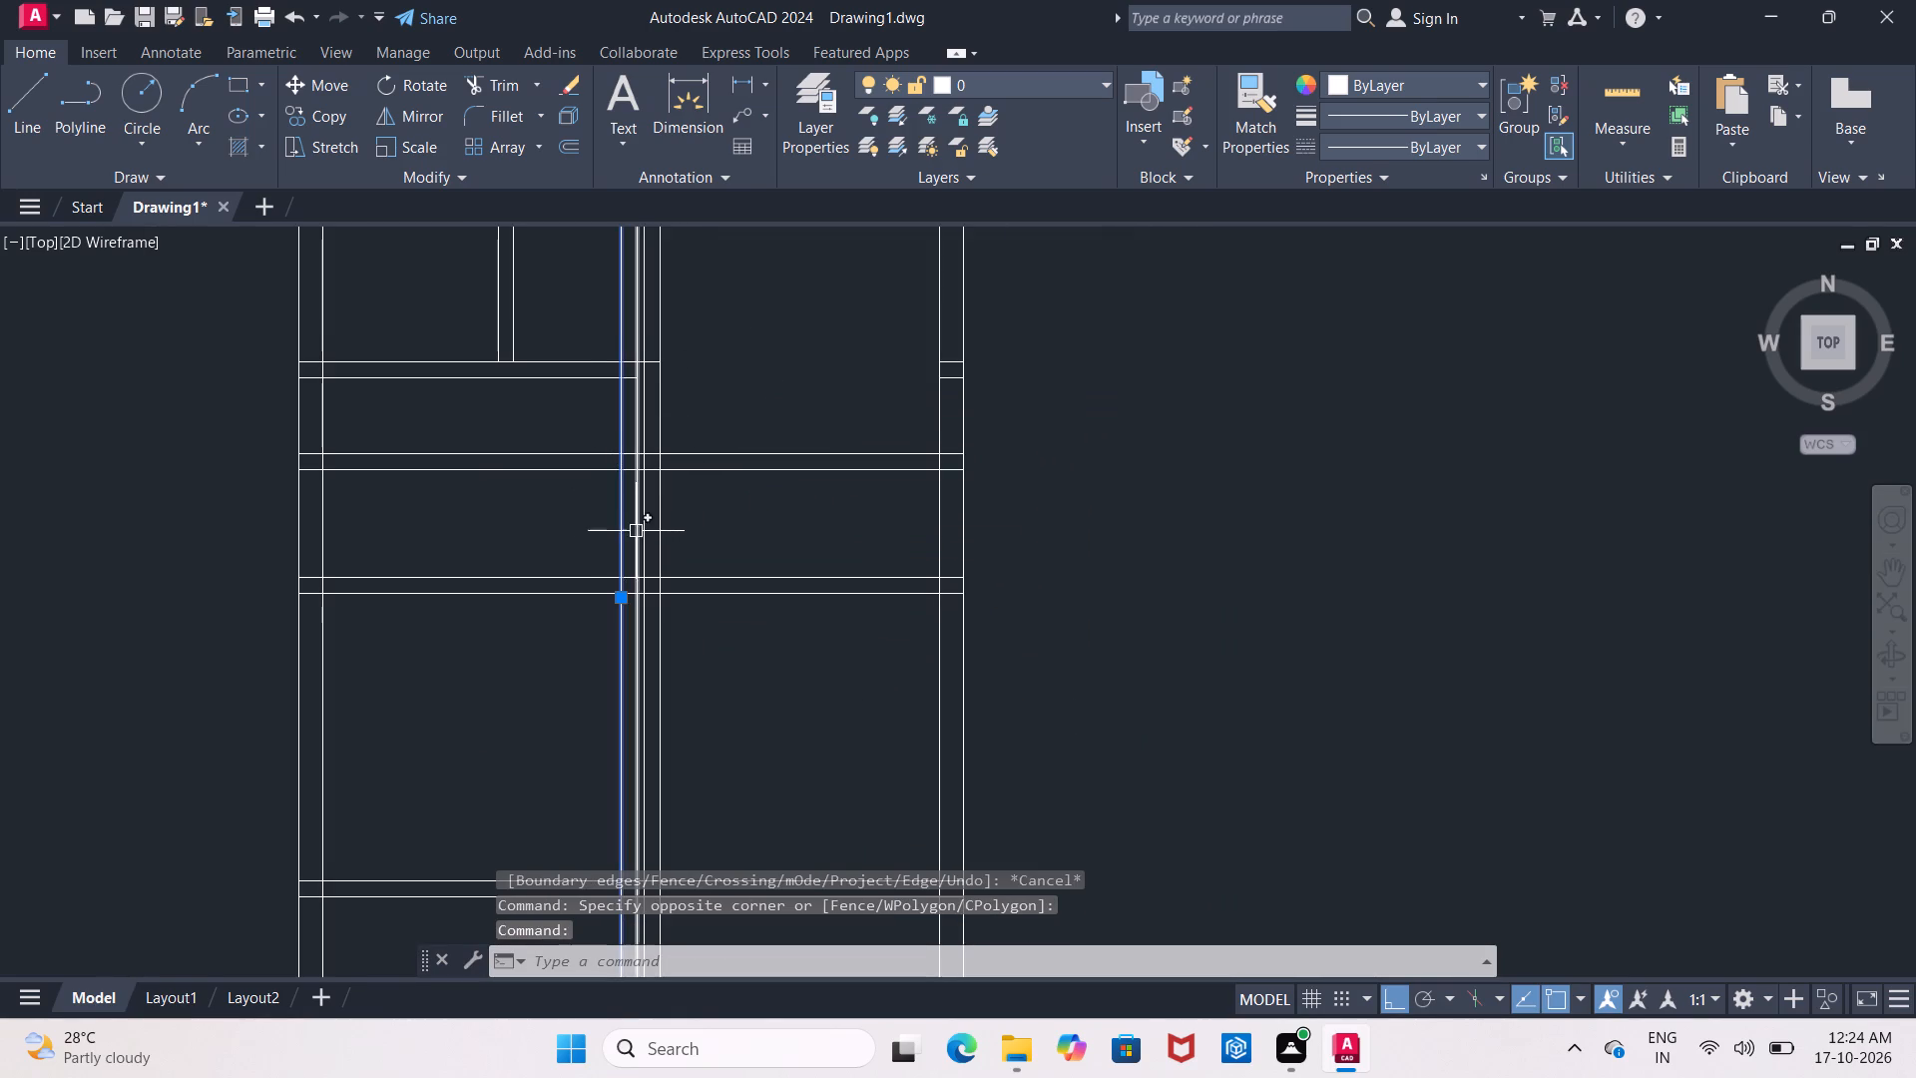
left_click(638, 529)
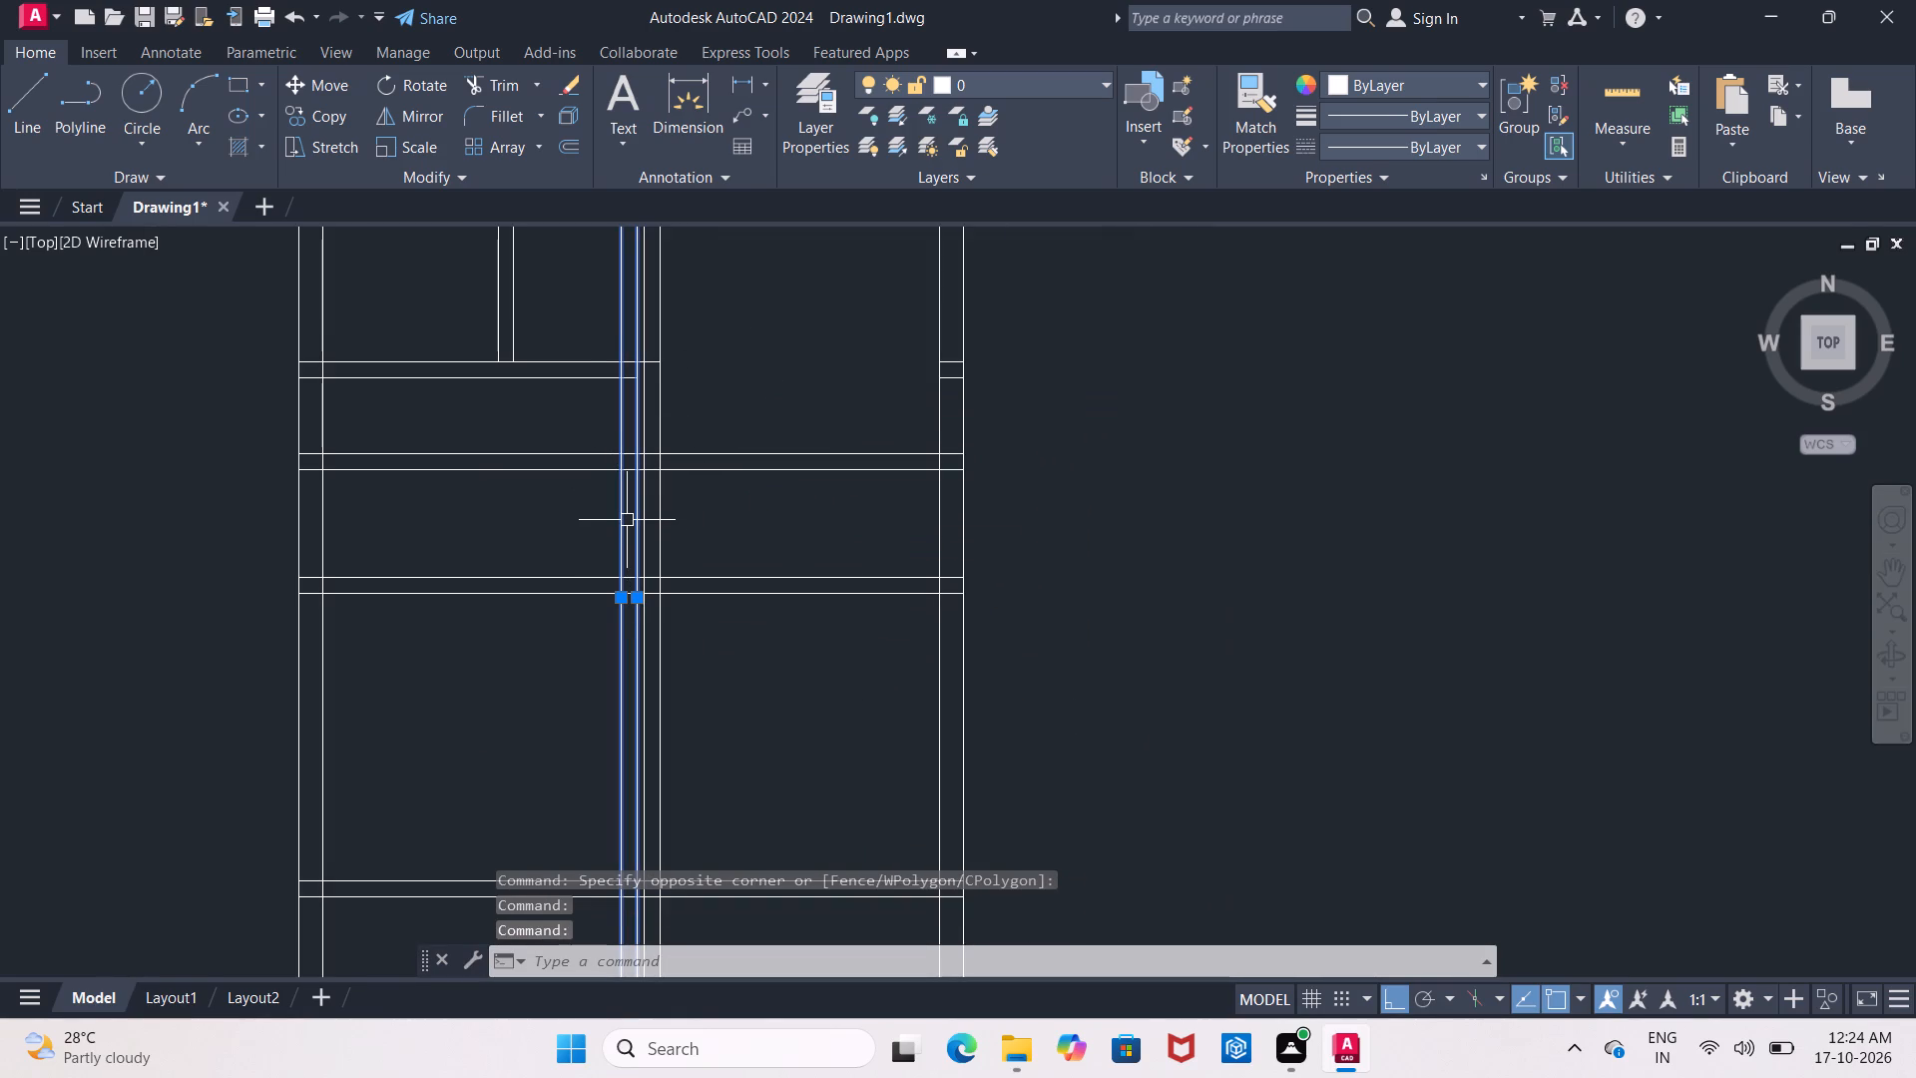
key("Delete")
Extend the lower line of the upper-left horizontal partition to the central vertical partition's left line.
scroll(627, 522, "down", 1)
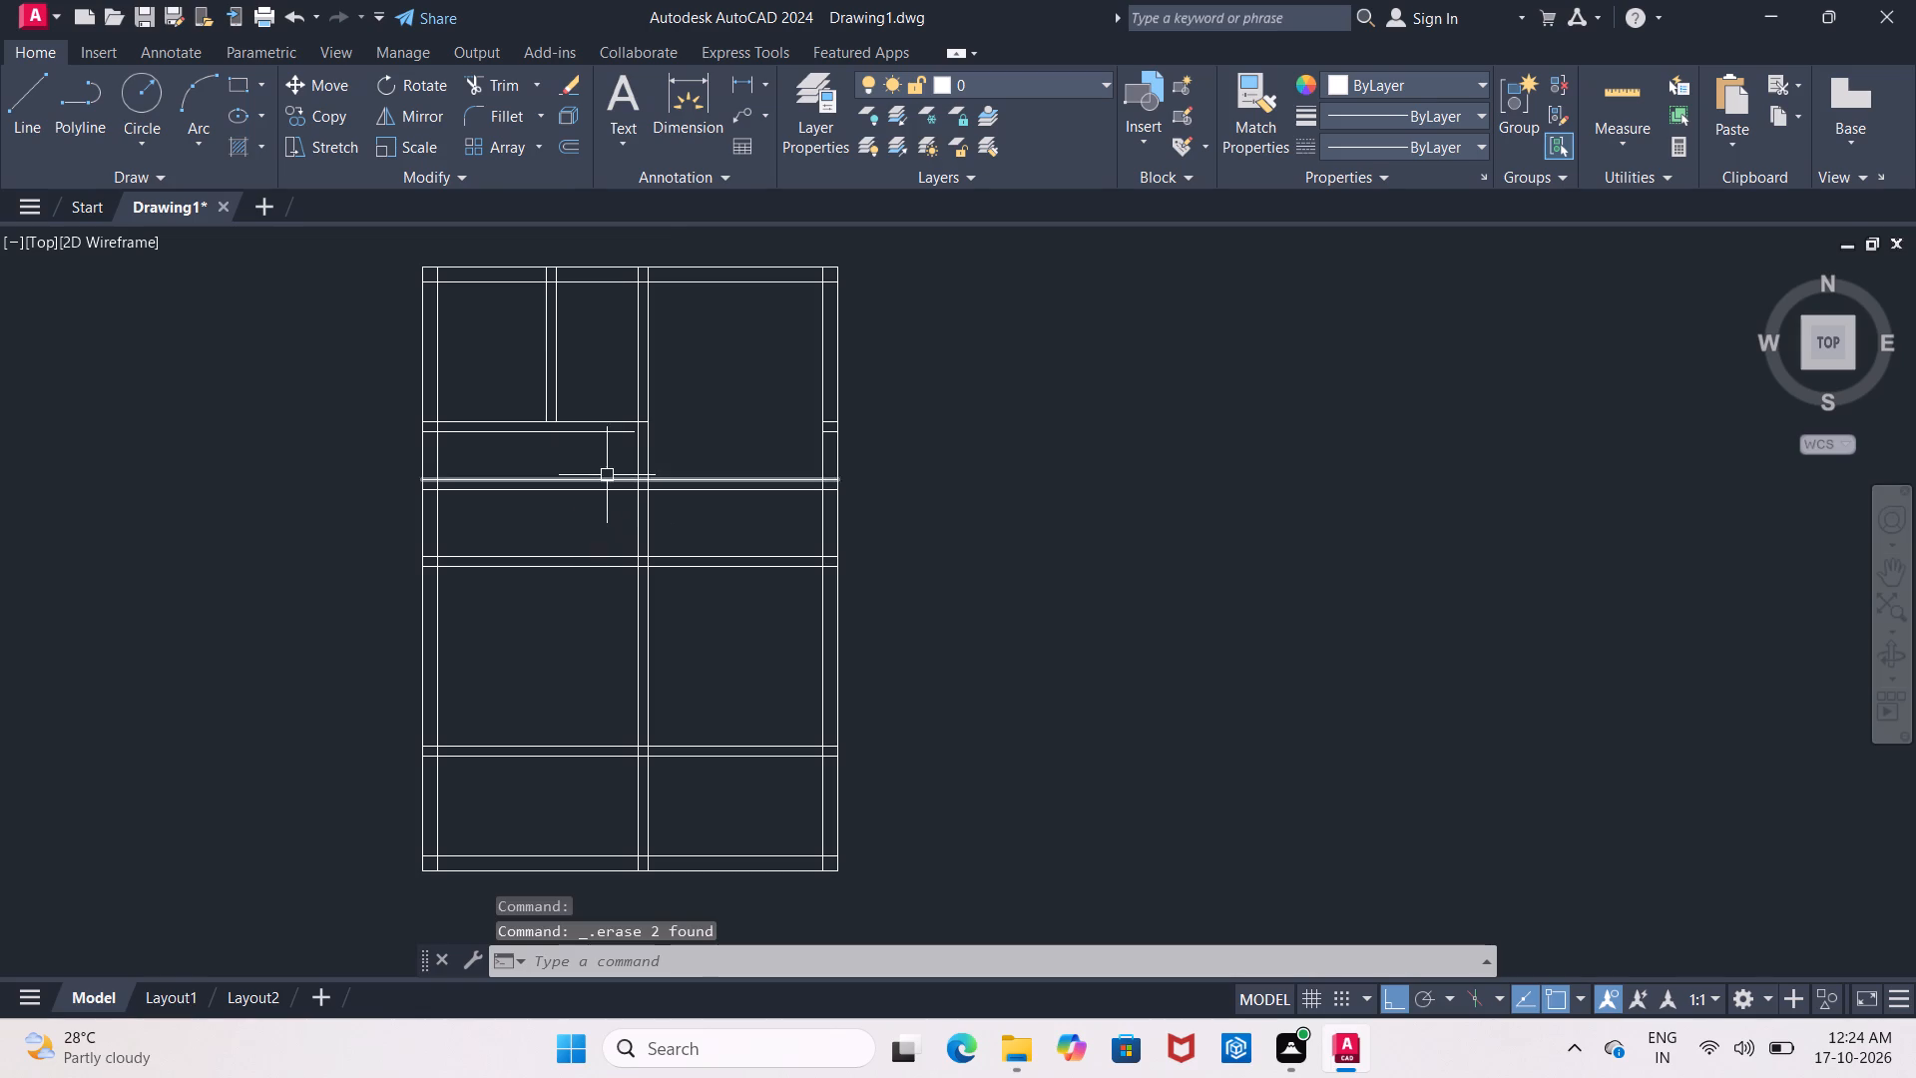
scroll(610, 443, "up", 2)
key("Escape")
type("ex")
key("Return")
key("Return")
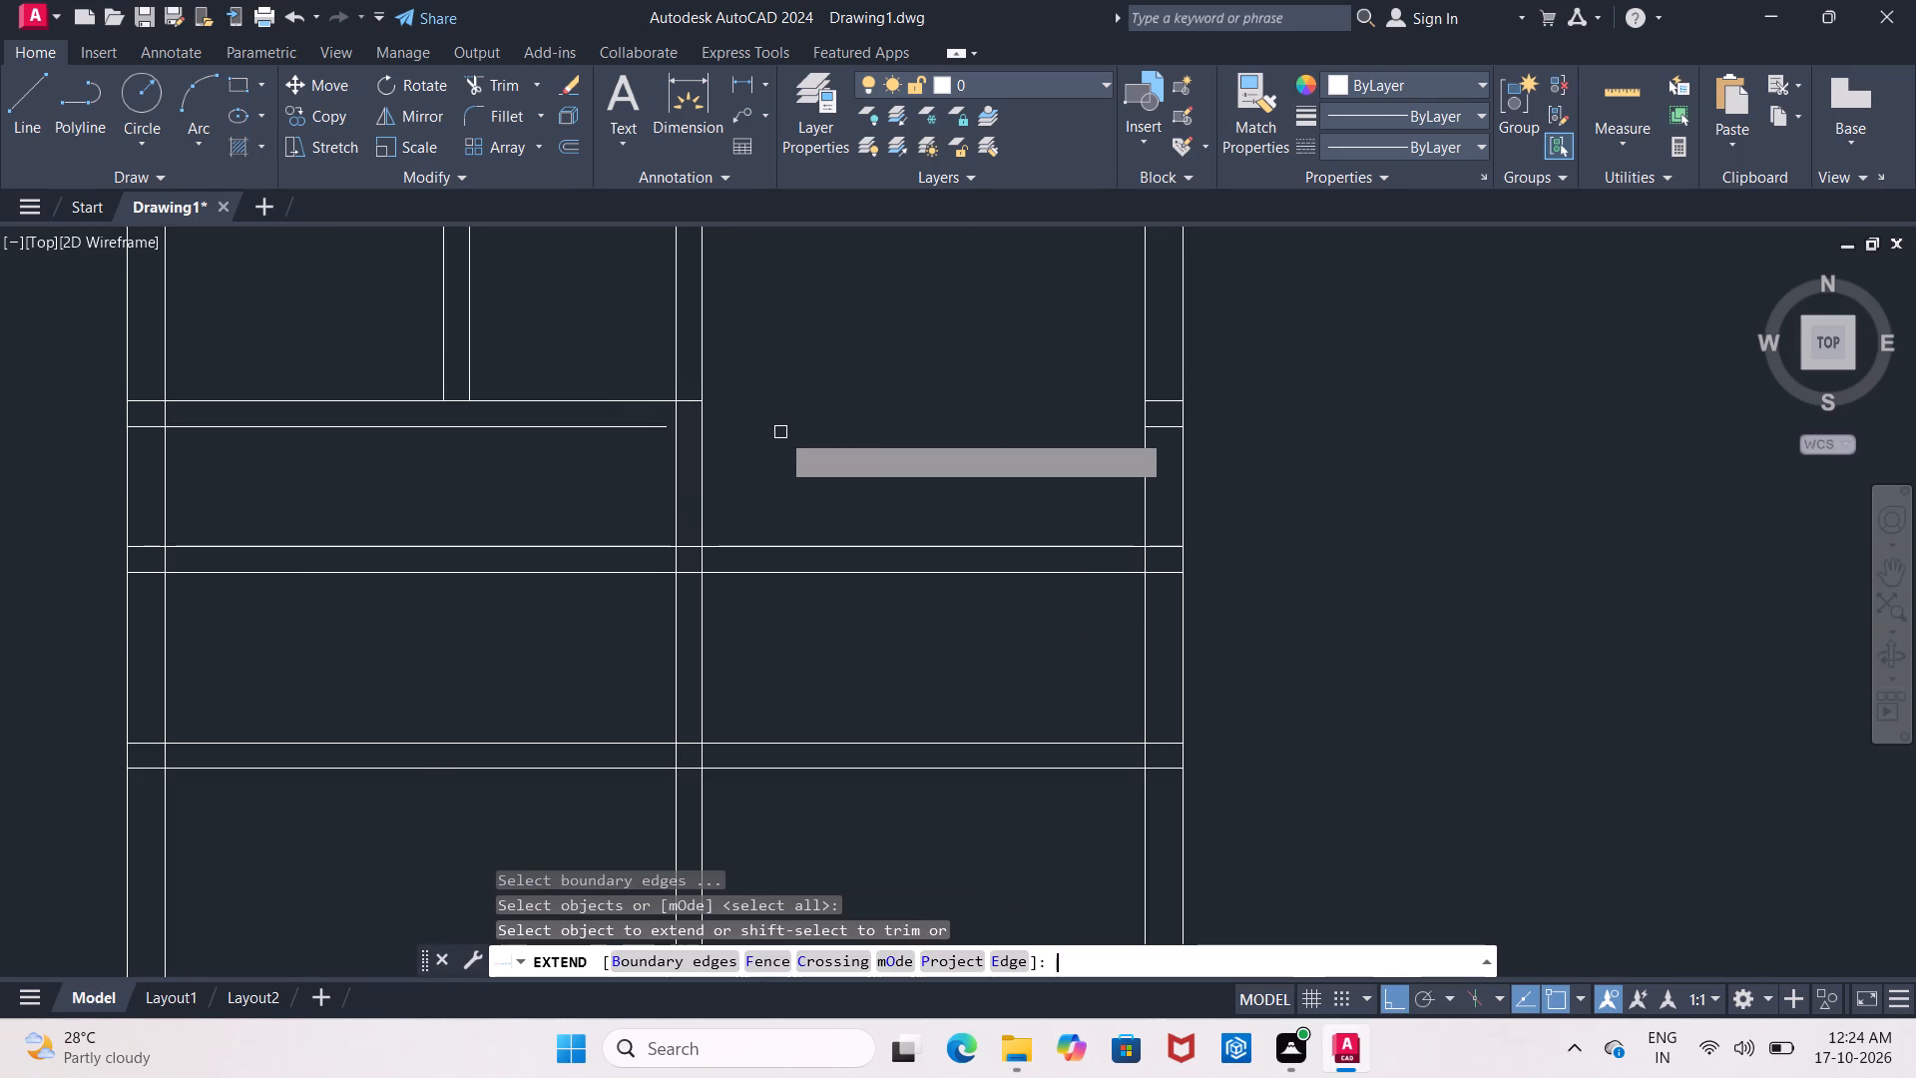
left_click(621, 426)
left_click(621, 425)
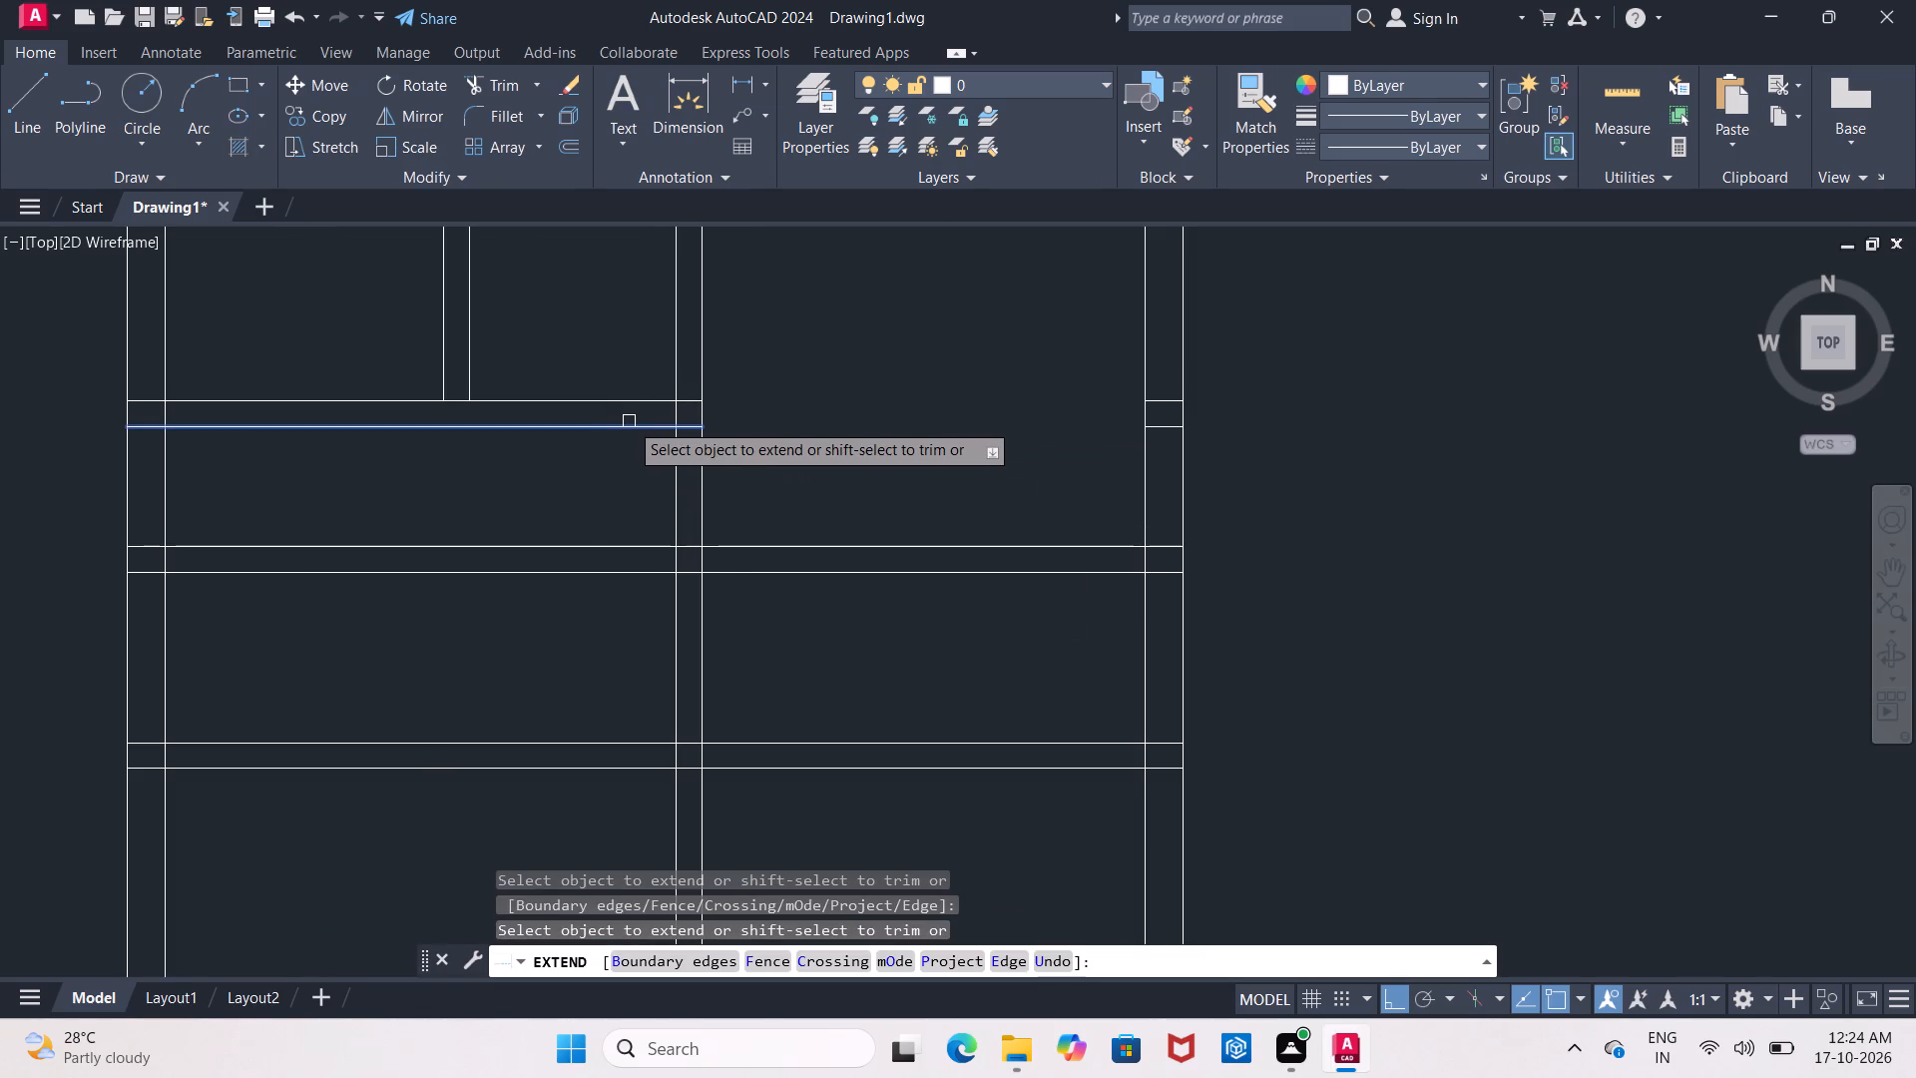
left_click(579, 420)
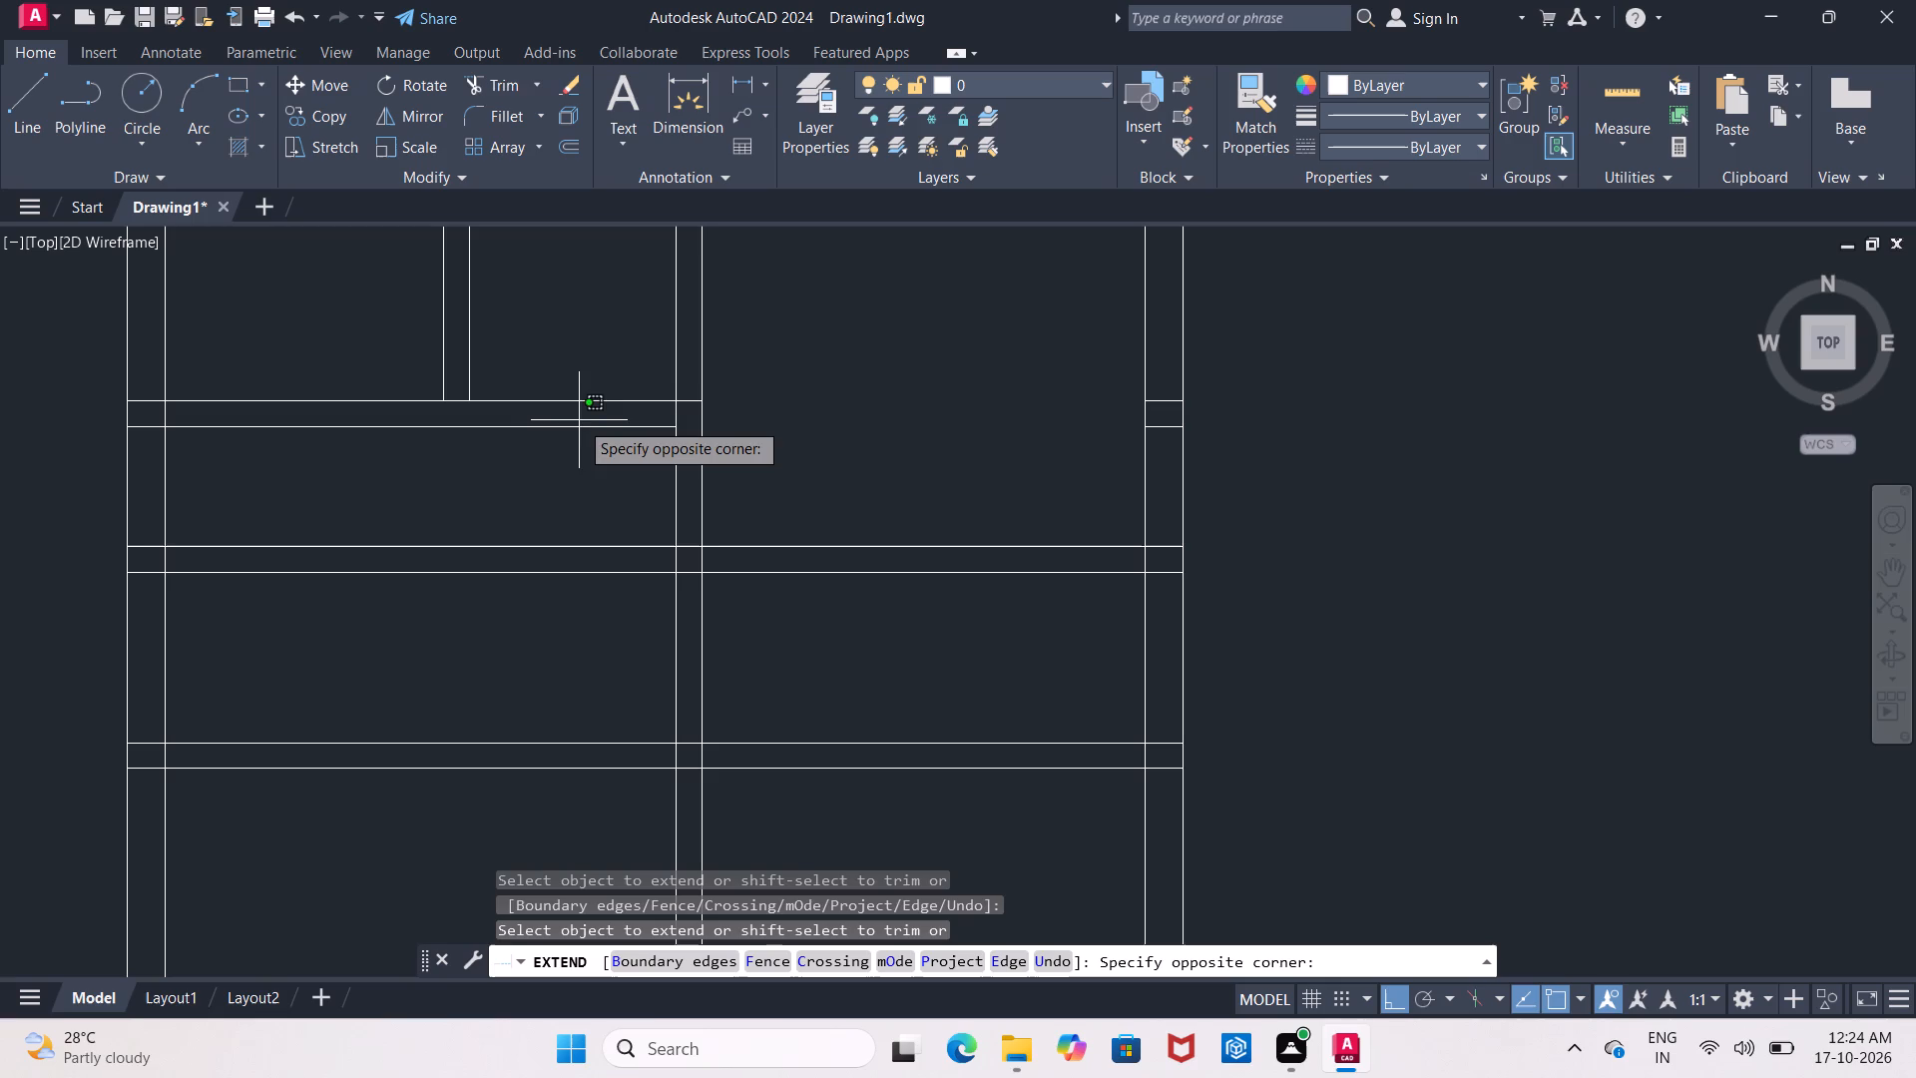
double_click(593, 422)
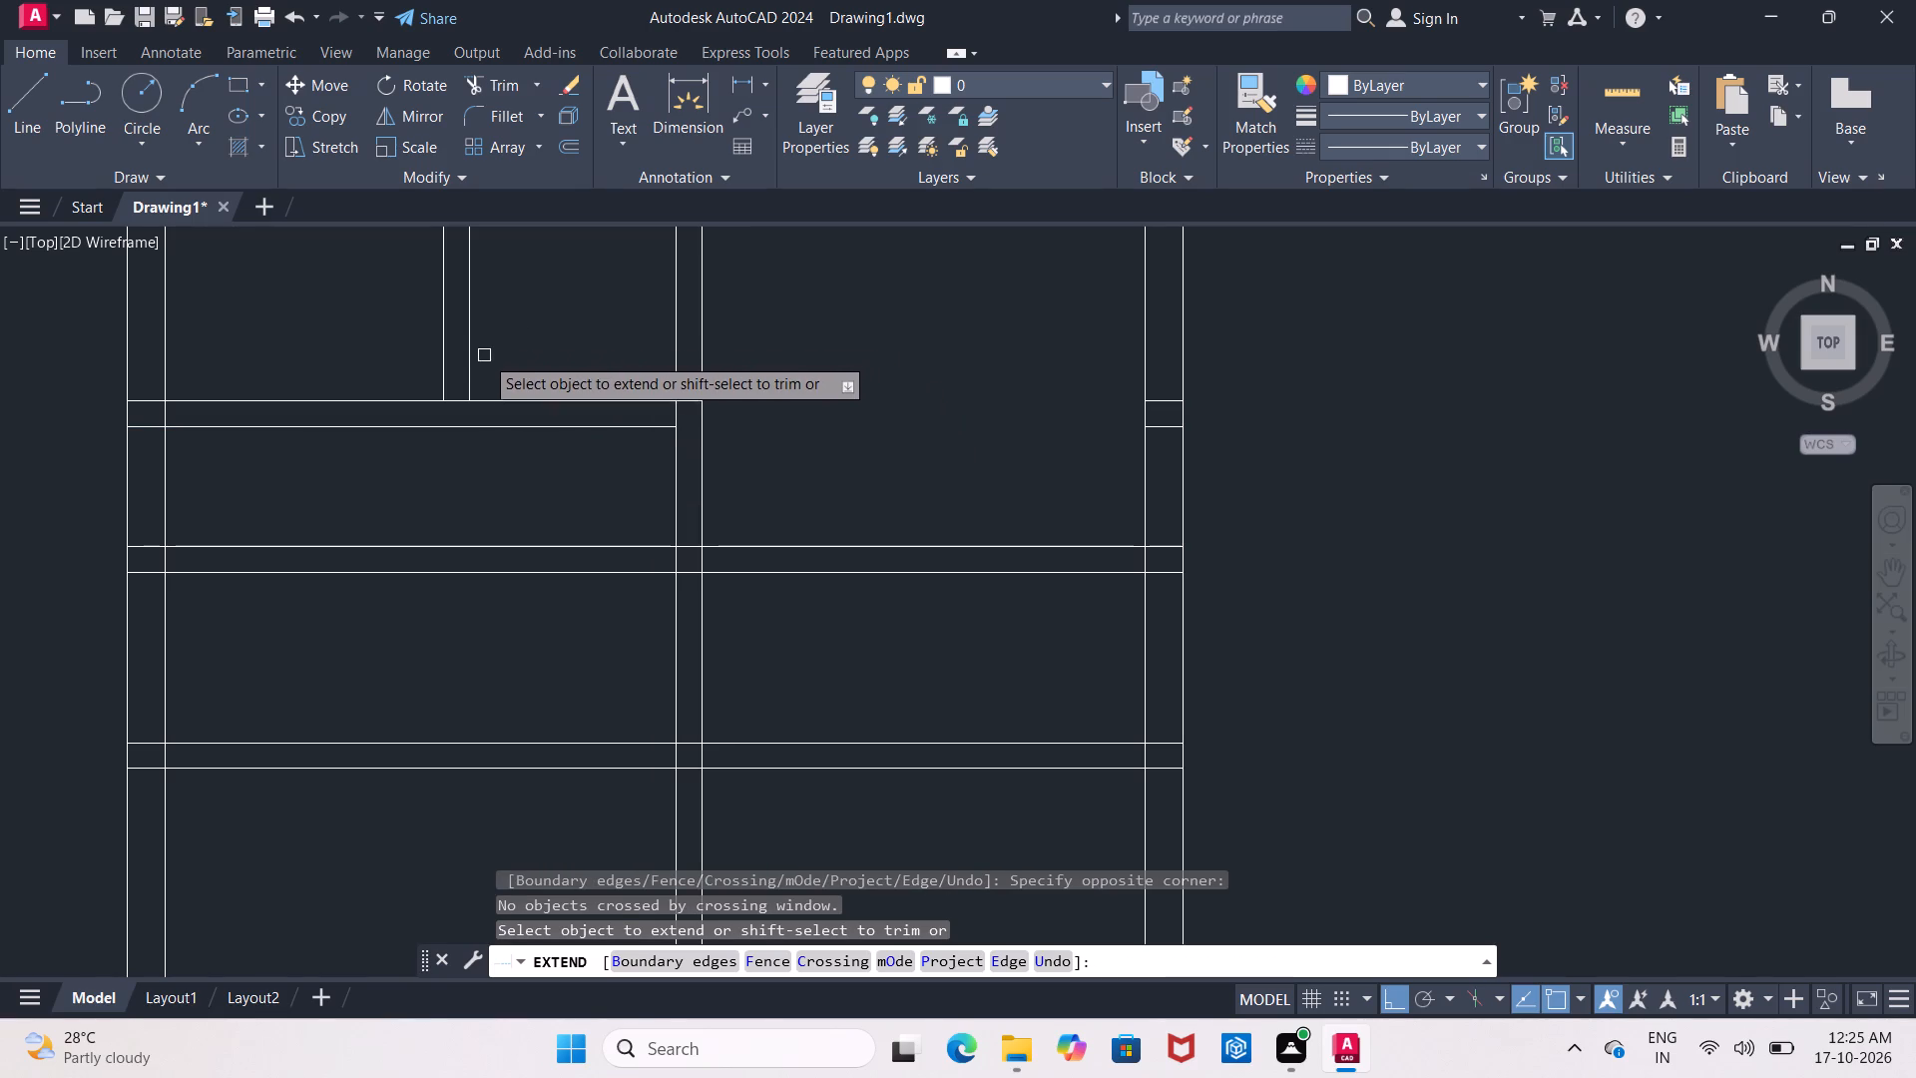
Extend both lines of the upper-left vertical partition down to the lower line of the horizontal partition beneath it.
left_click(472, 366)
left_click(446, 362)
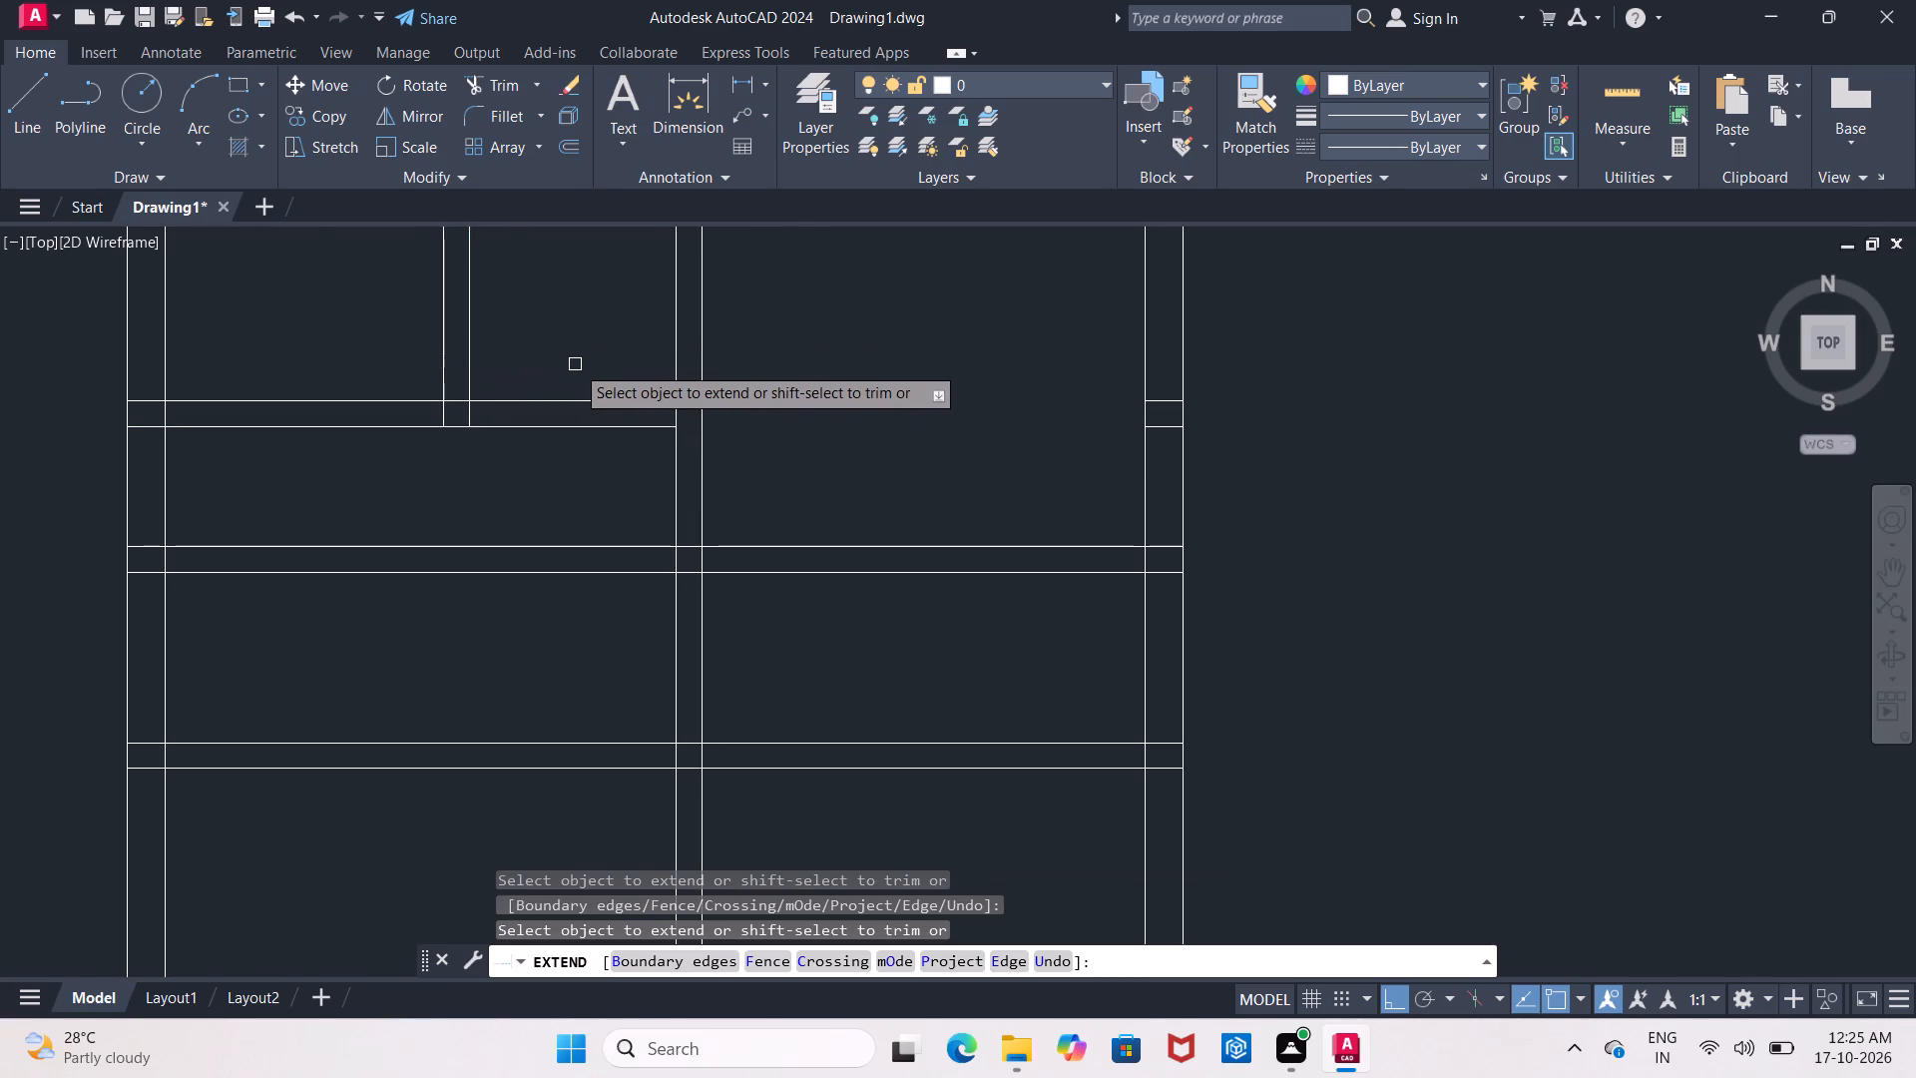
scroll(574, 364, "down", 2)
middle_click_drag(574, 364, 523, 377)
key("Escape")
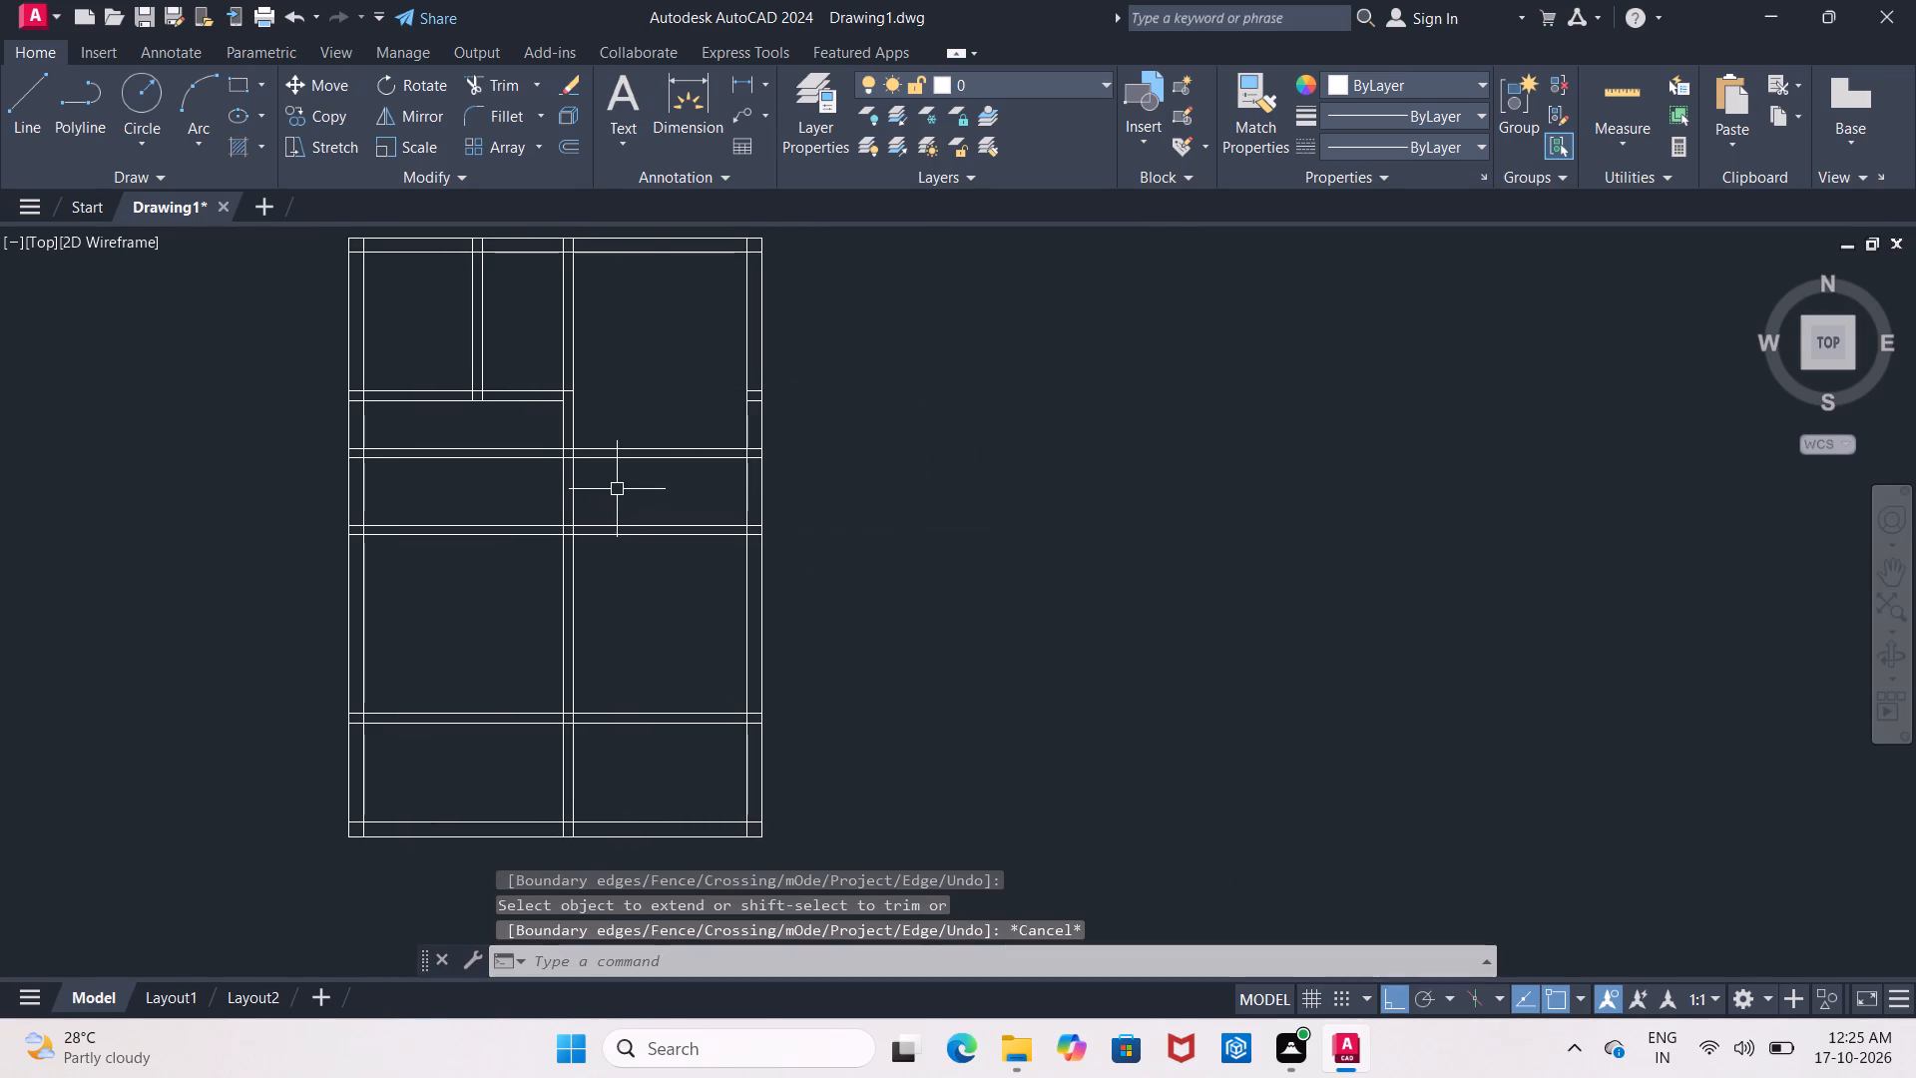
Trim the four lines of the two middle horizontal partitions between the left wall's inner line and the central partition.
key("t")
key("r")
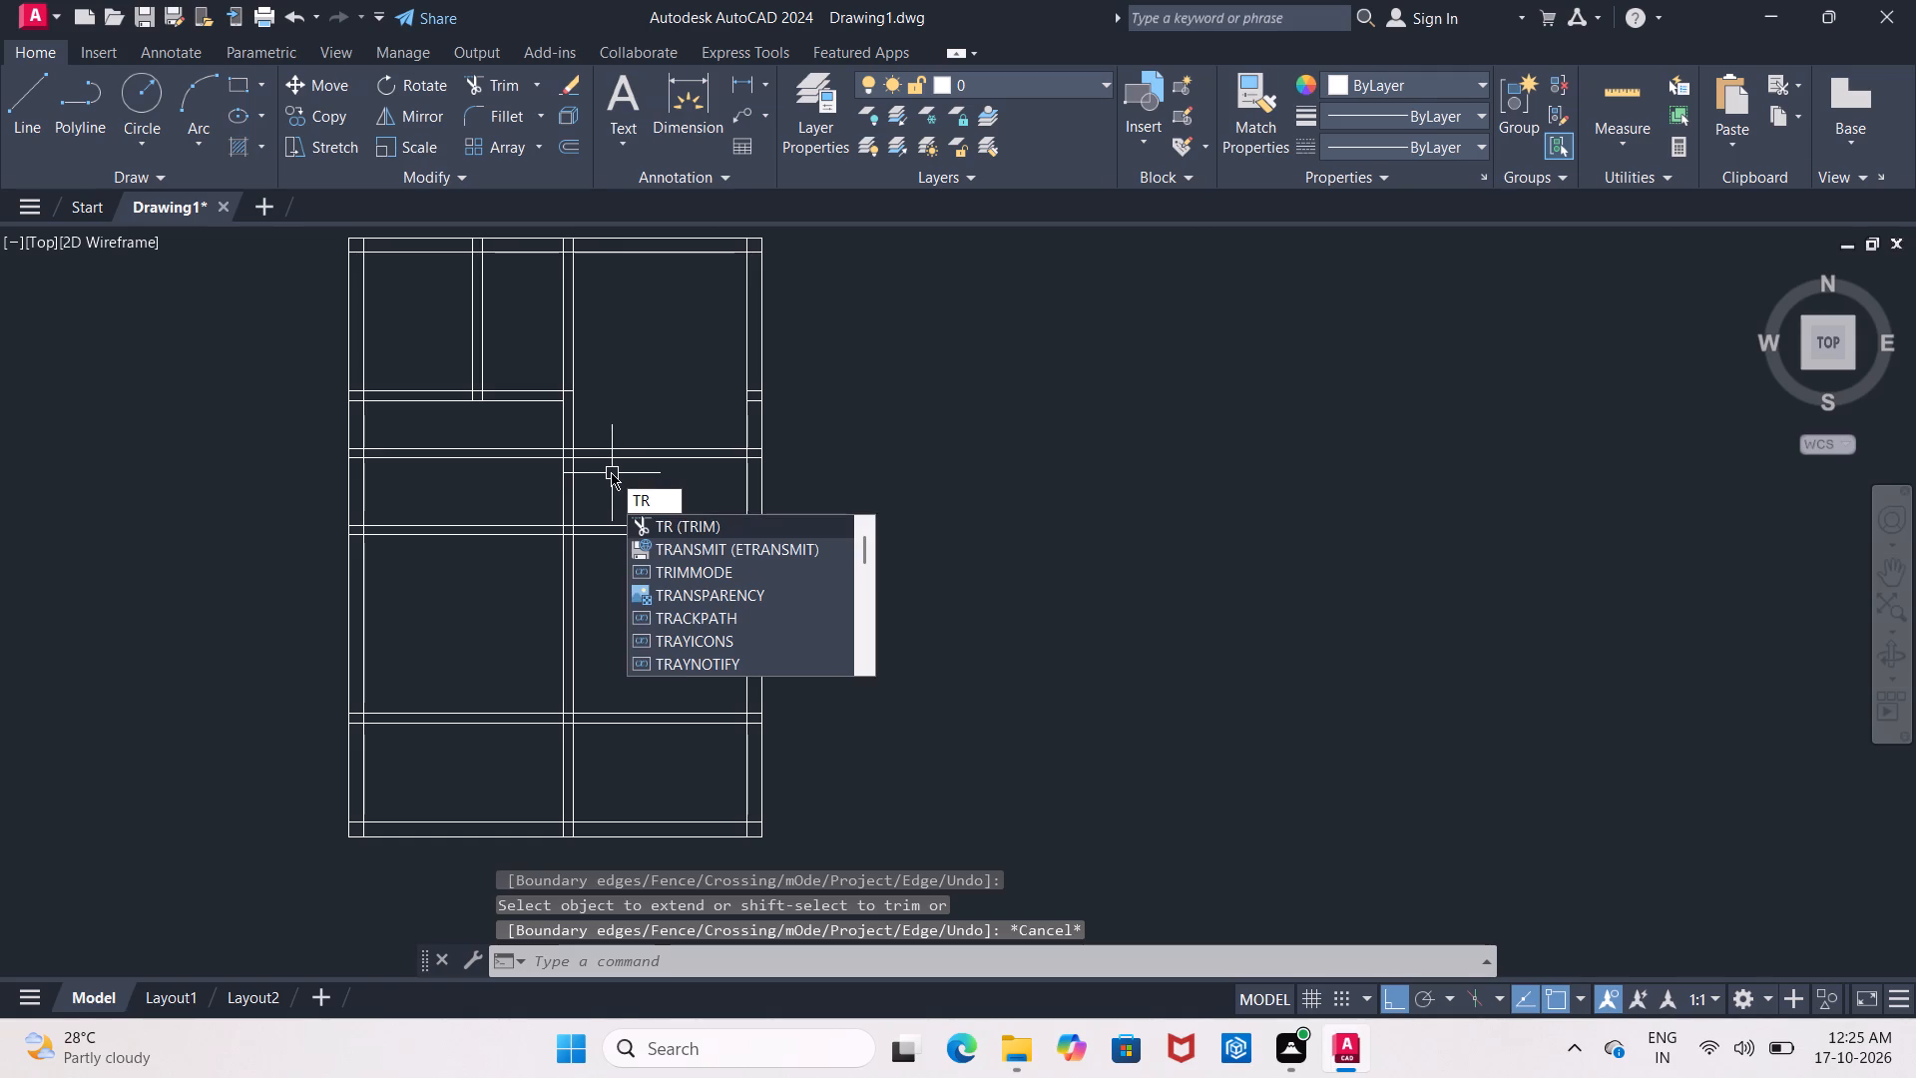
key("Return")
key("Return")
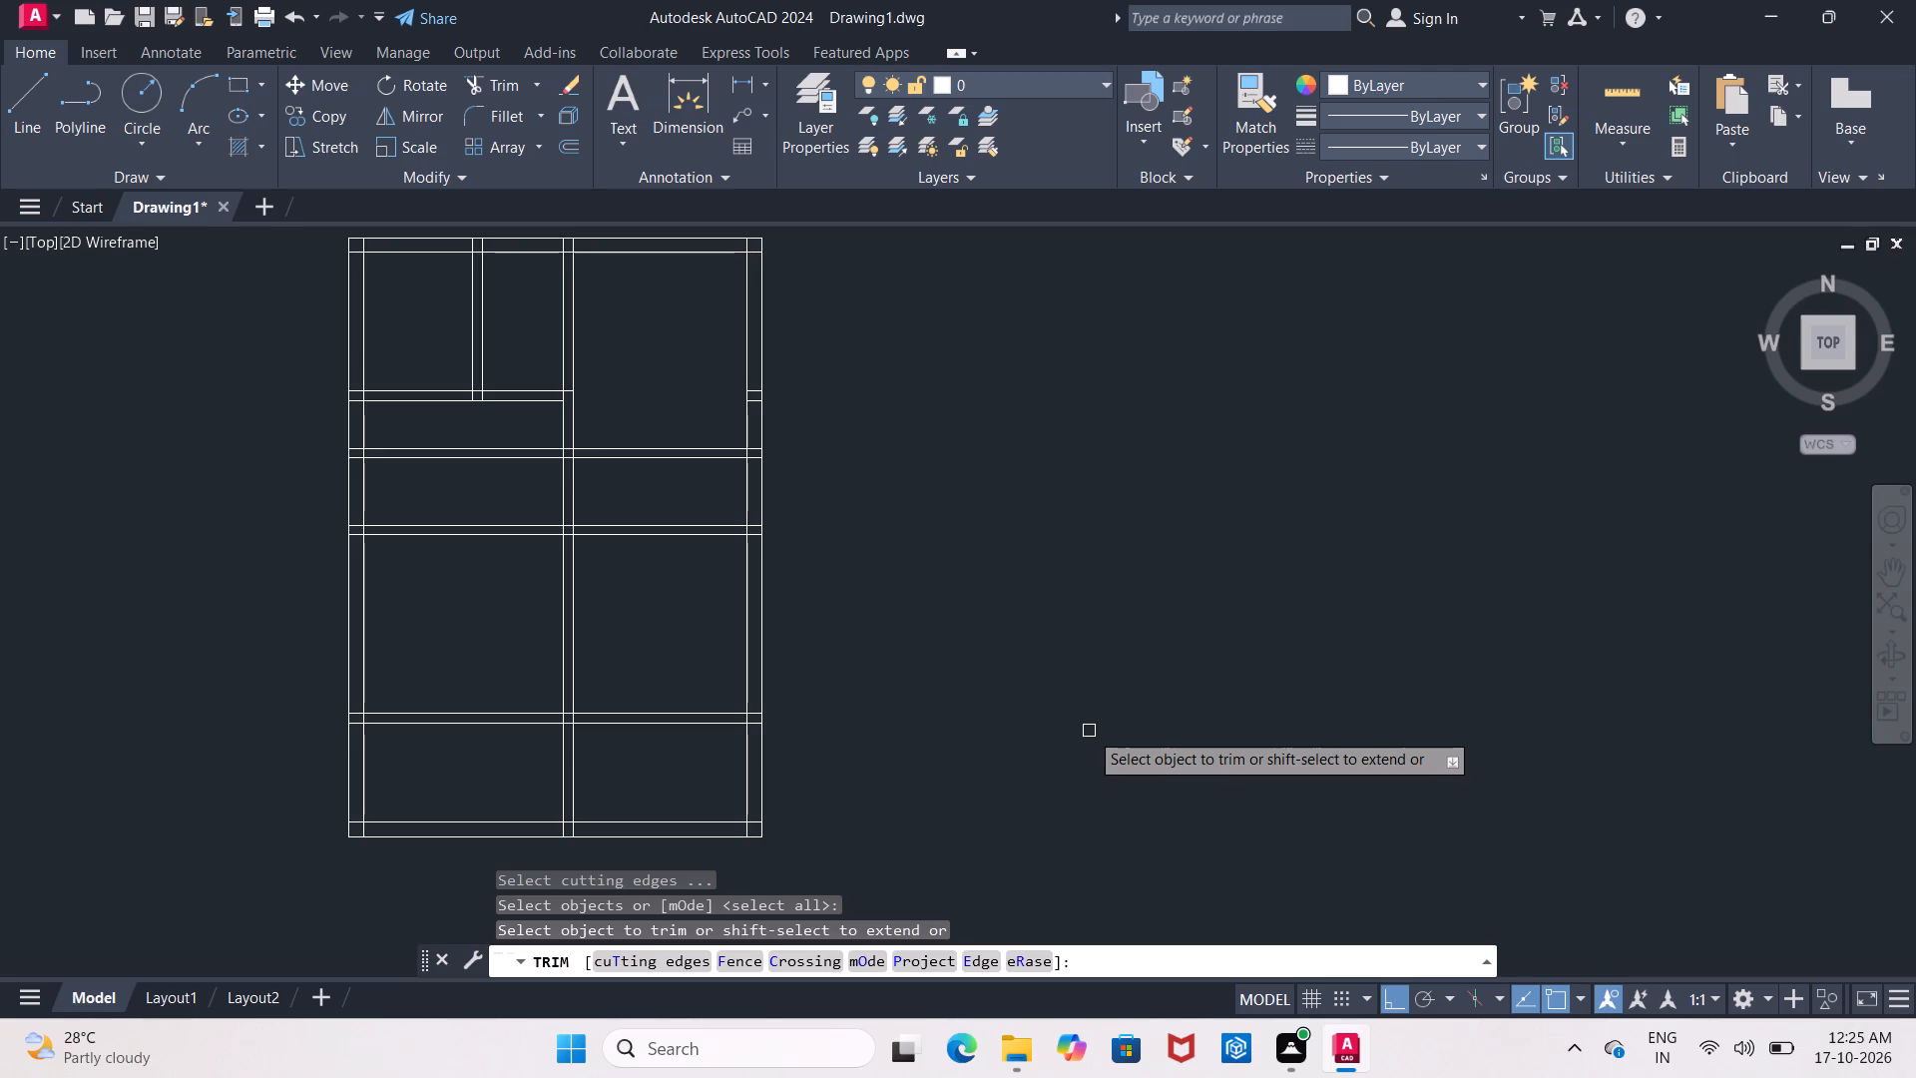
middle_click_drag(1178, 654, 1325, 676)
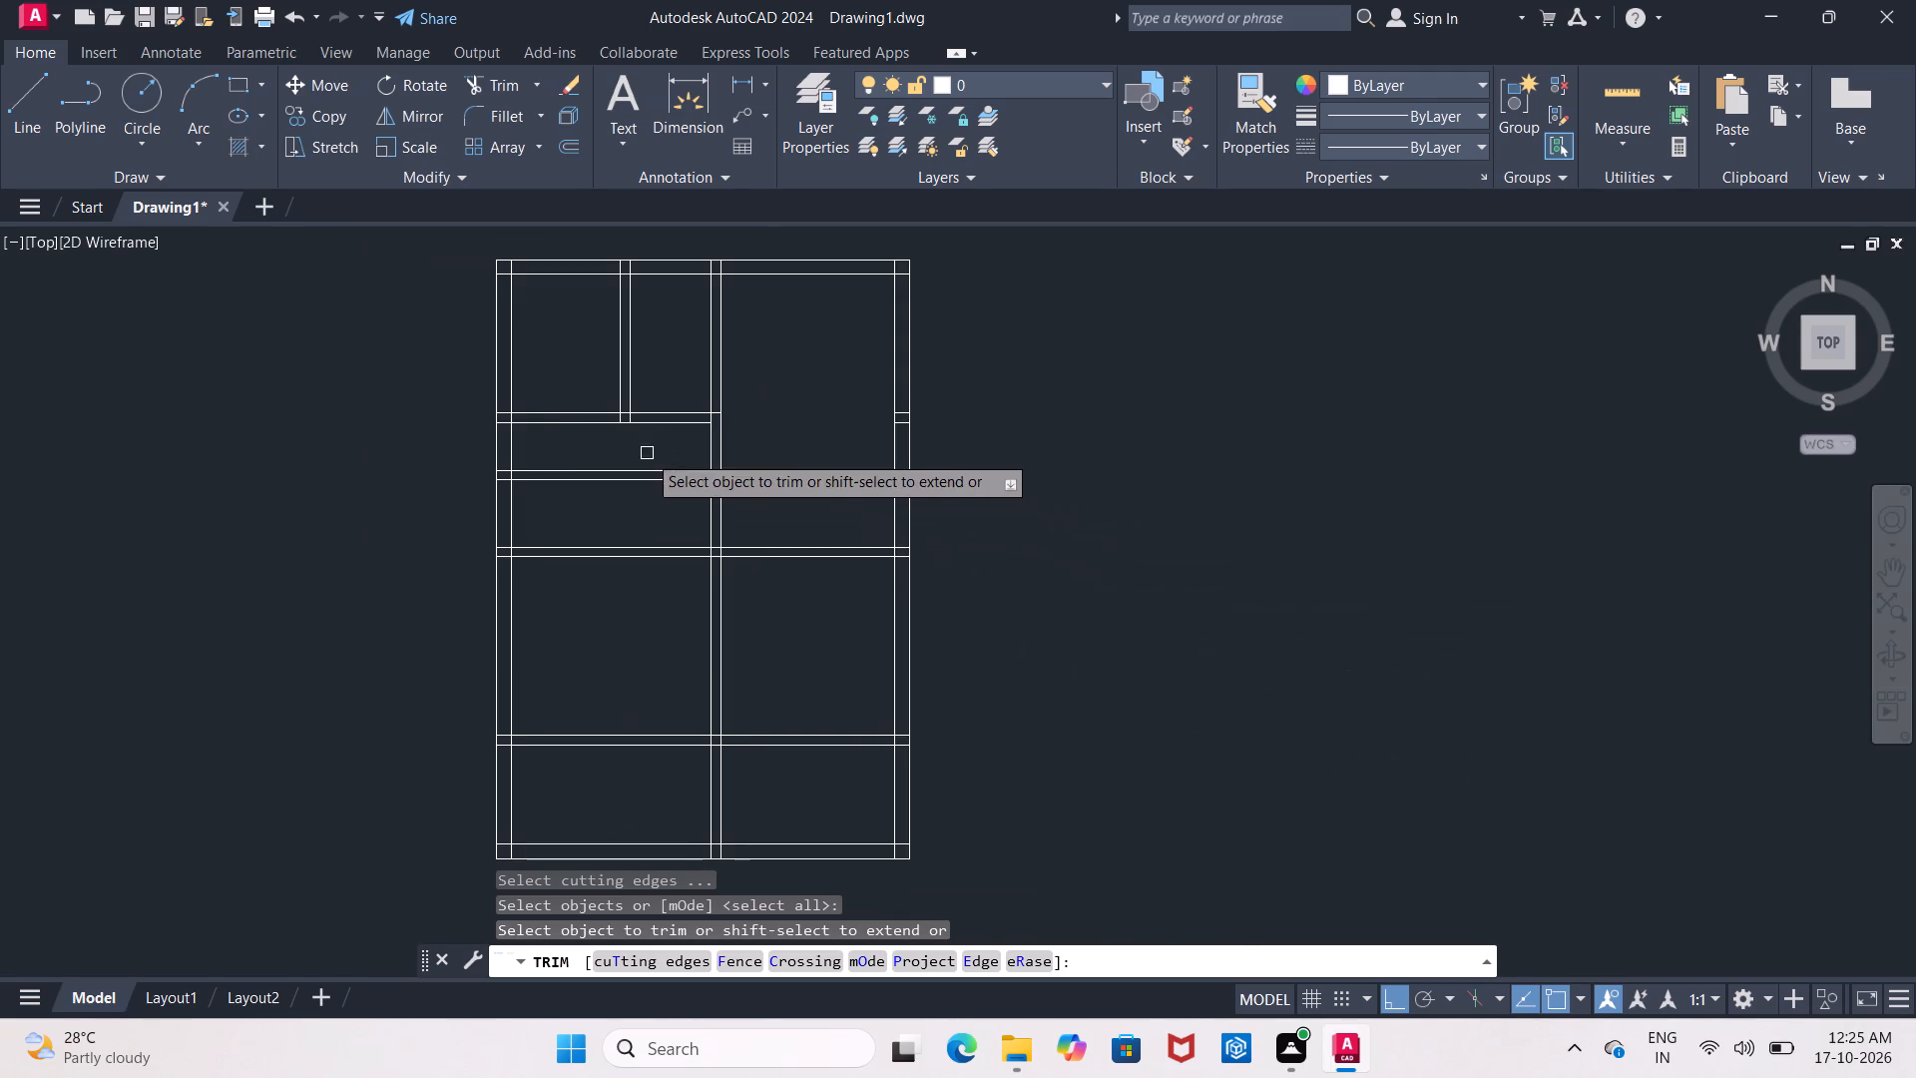
left_click_drag(647, 453, 633, 576)
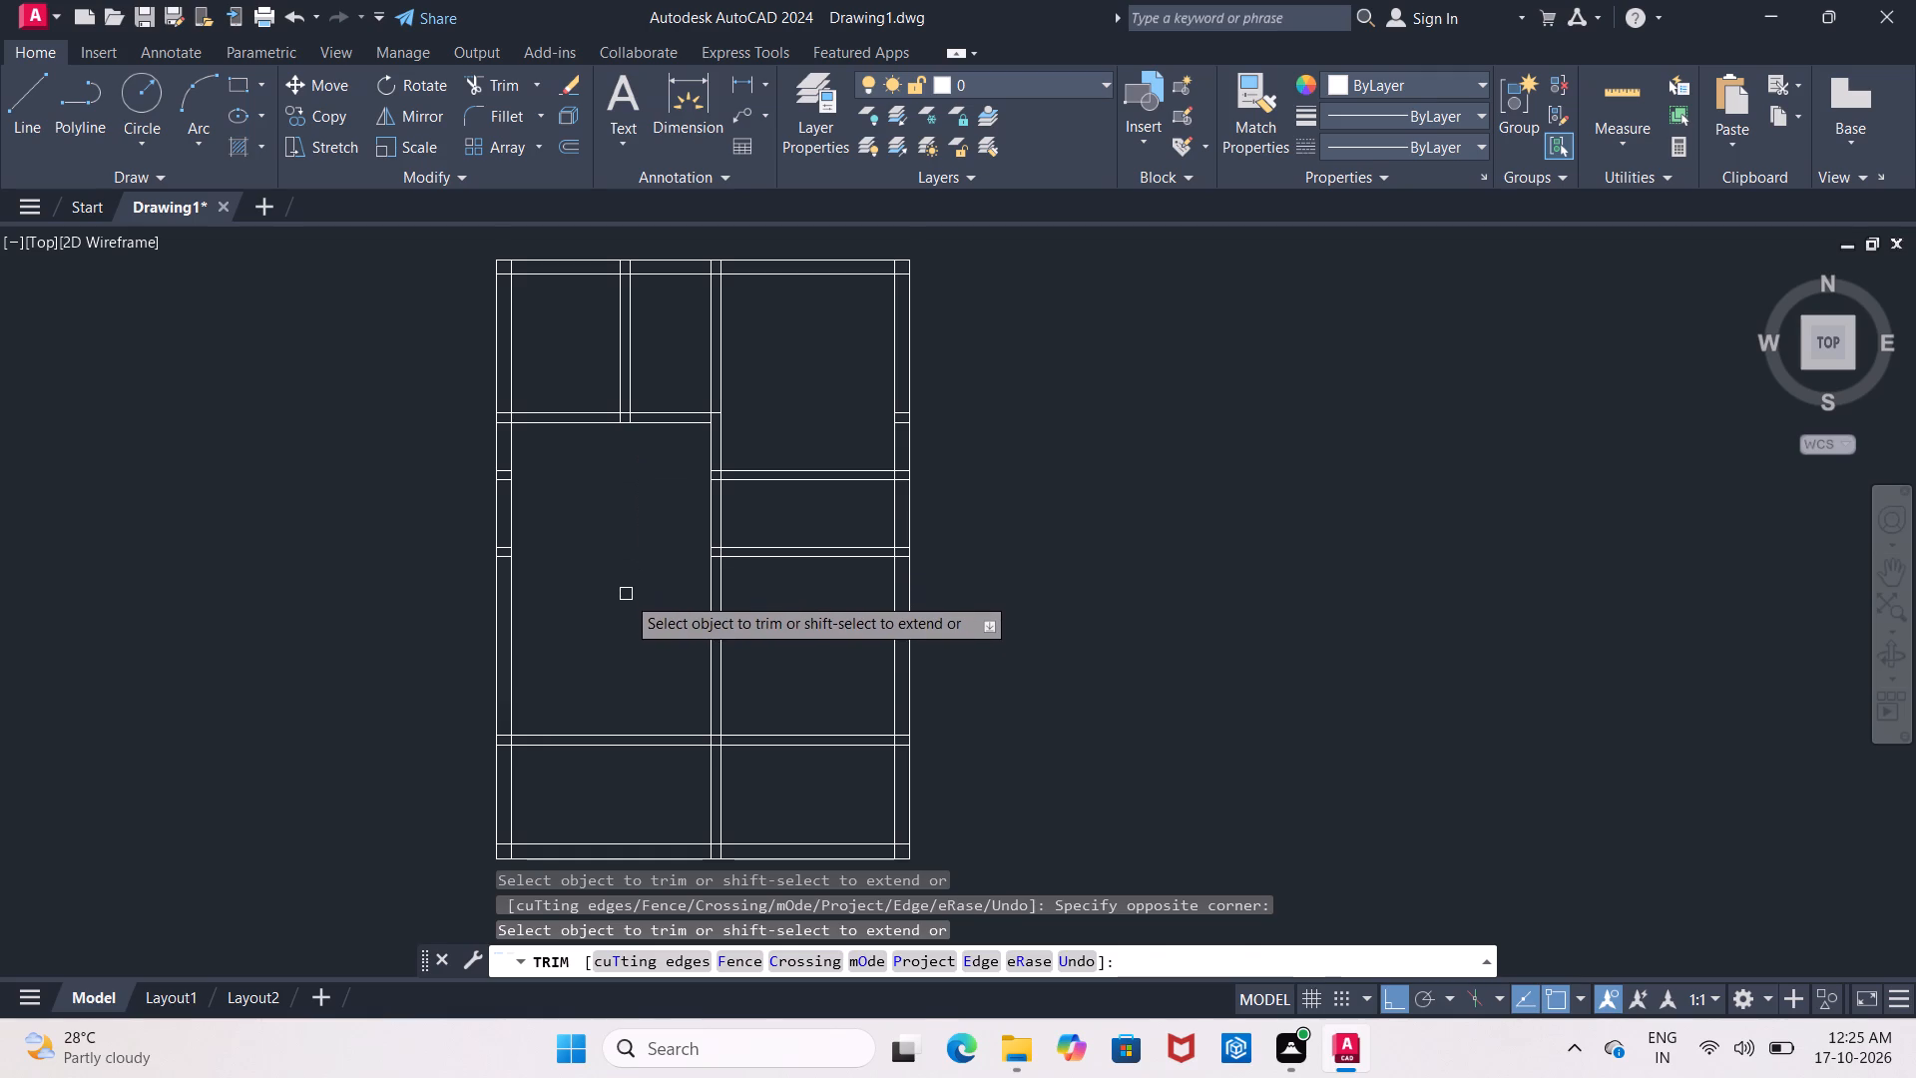
Erase the two short line stubs left inside the left wall by the upper of the two middle horizontal partitions.
middle_click_drag(630, 600, 629, 578)
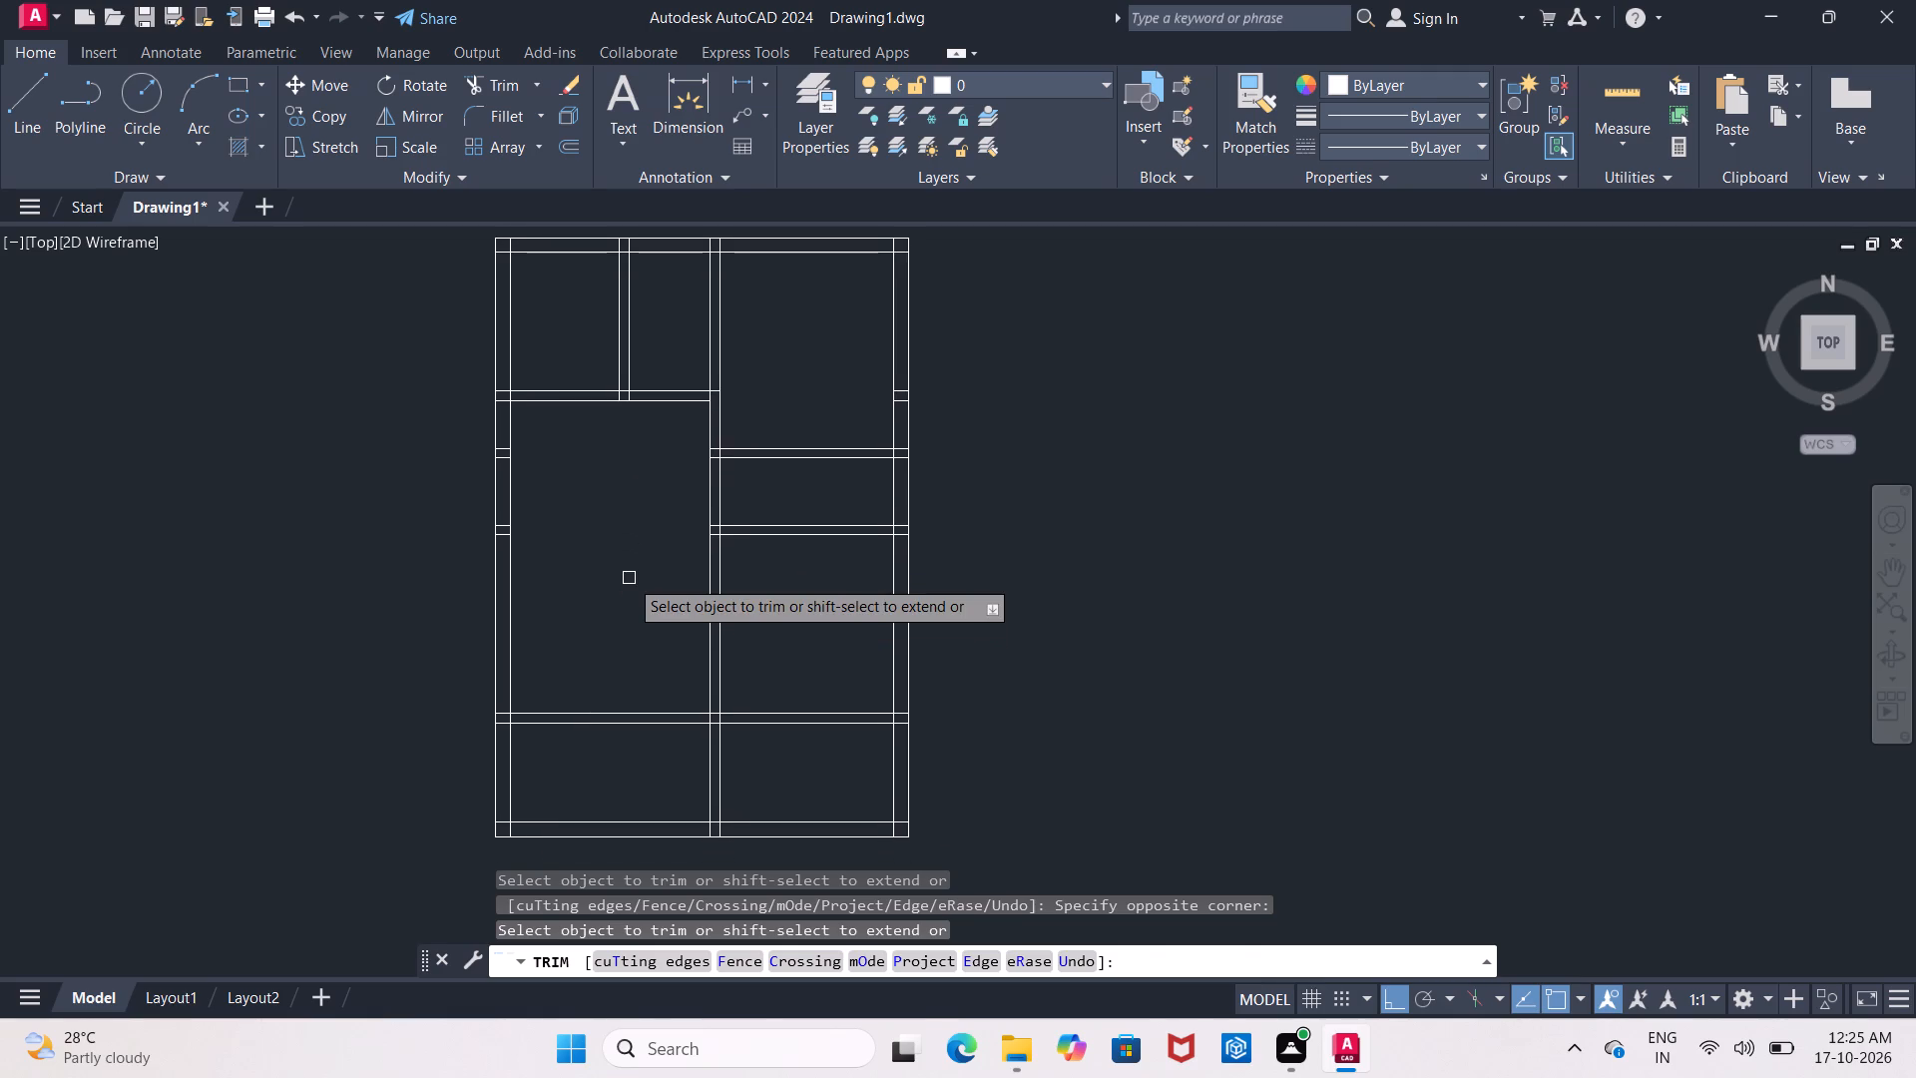
scroll(505, 456, "up", 2)
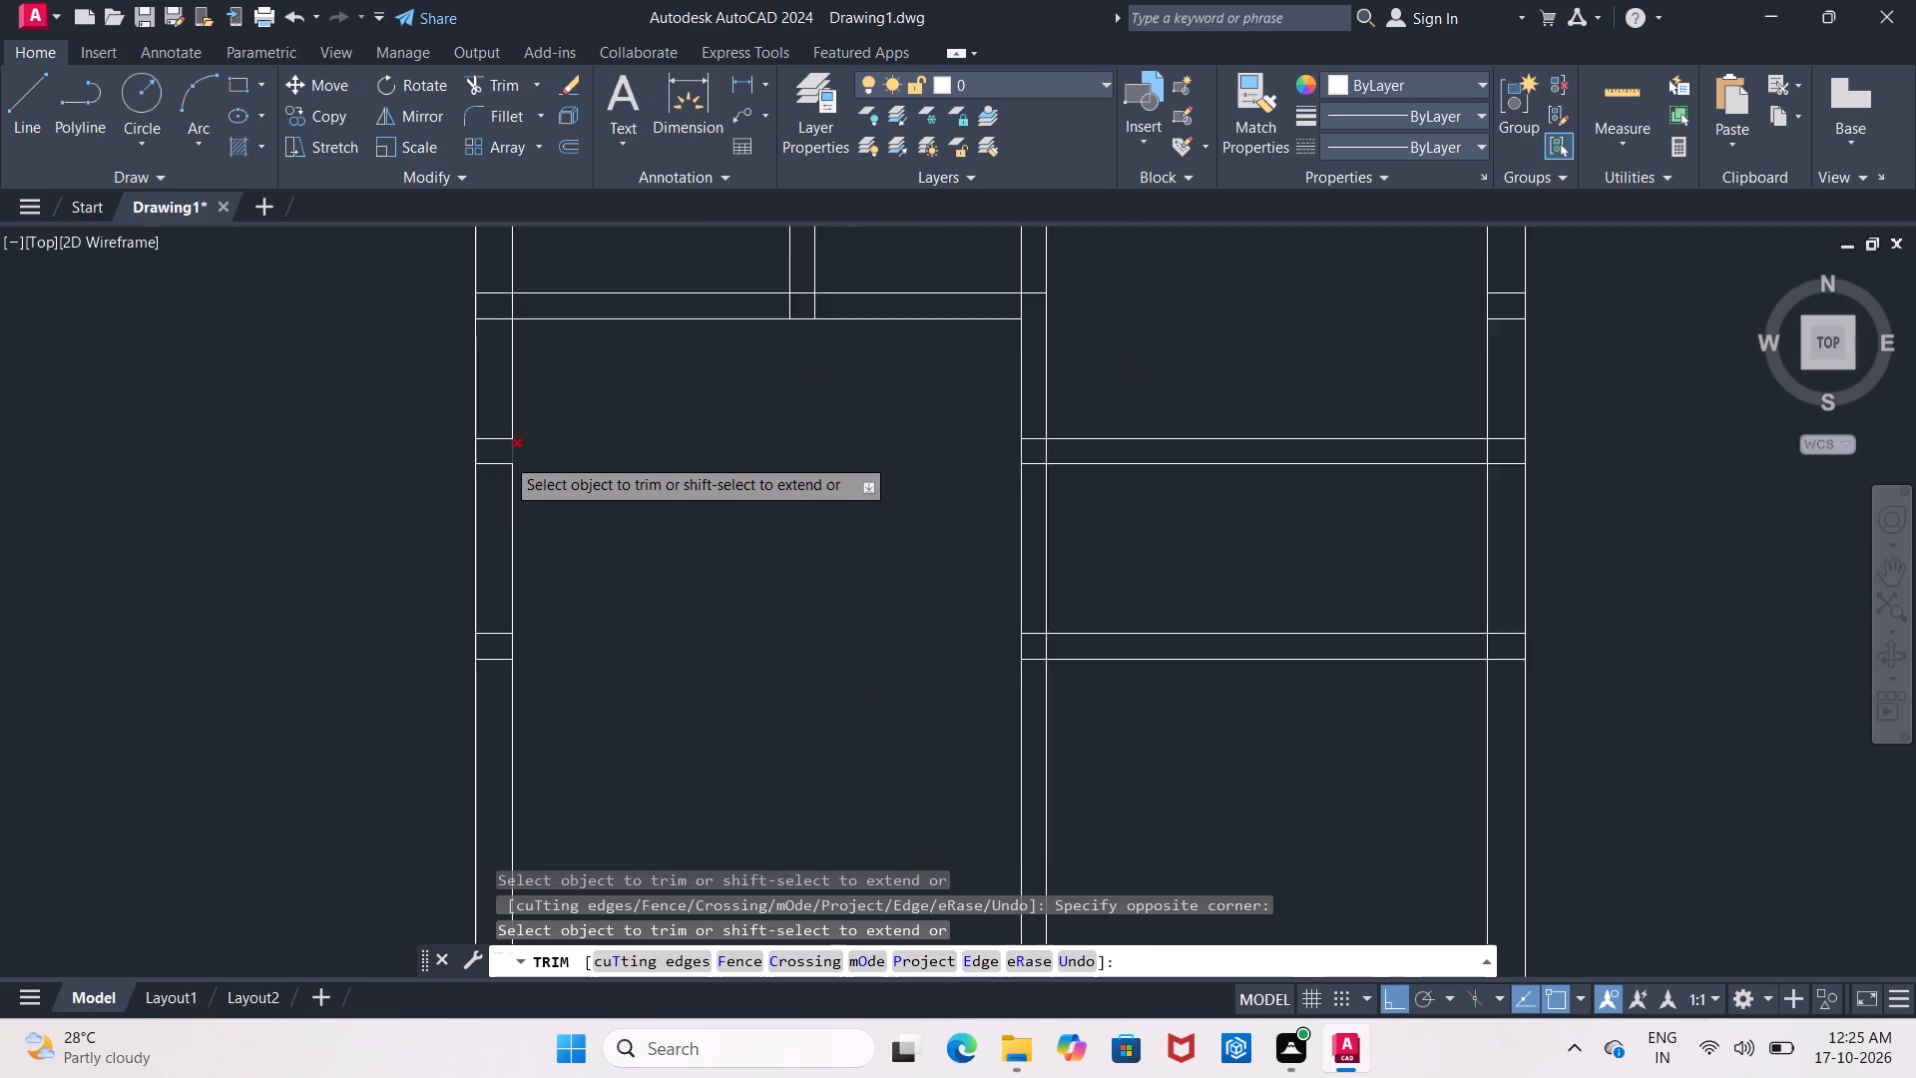
scroll(505, 456, "up", 1)
triple_click(498, 428)
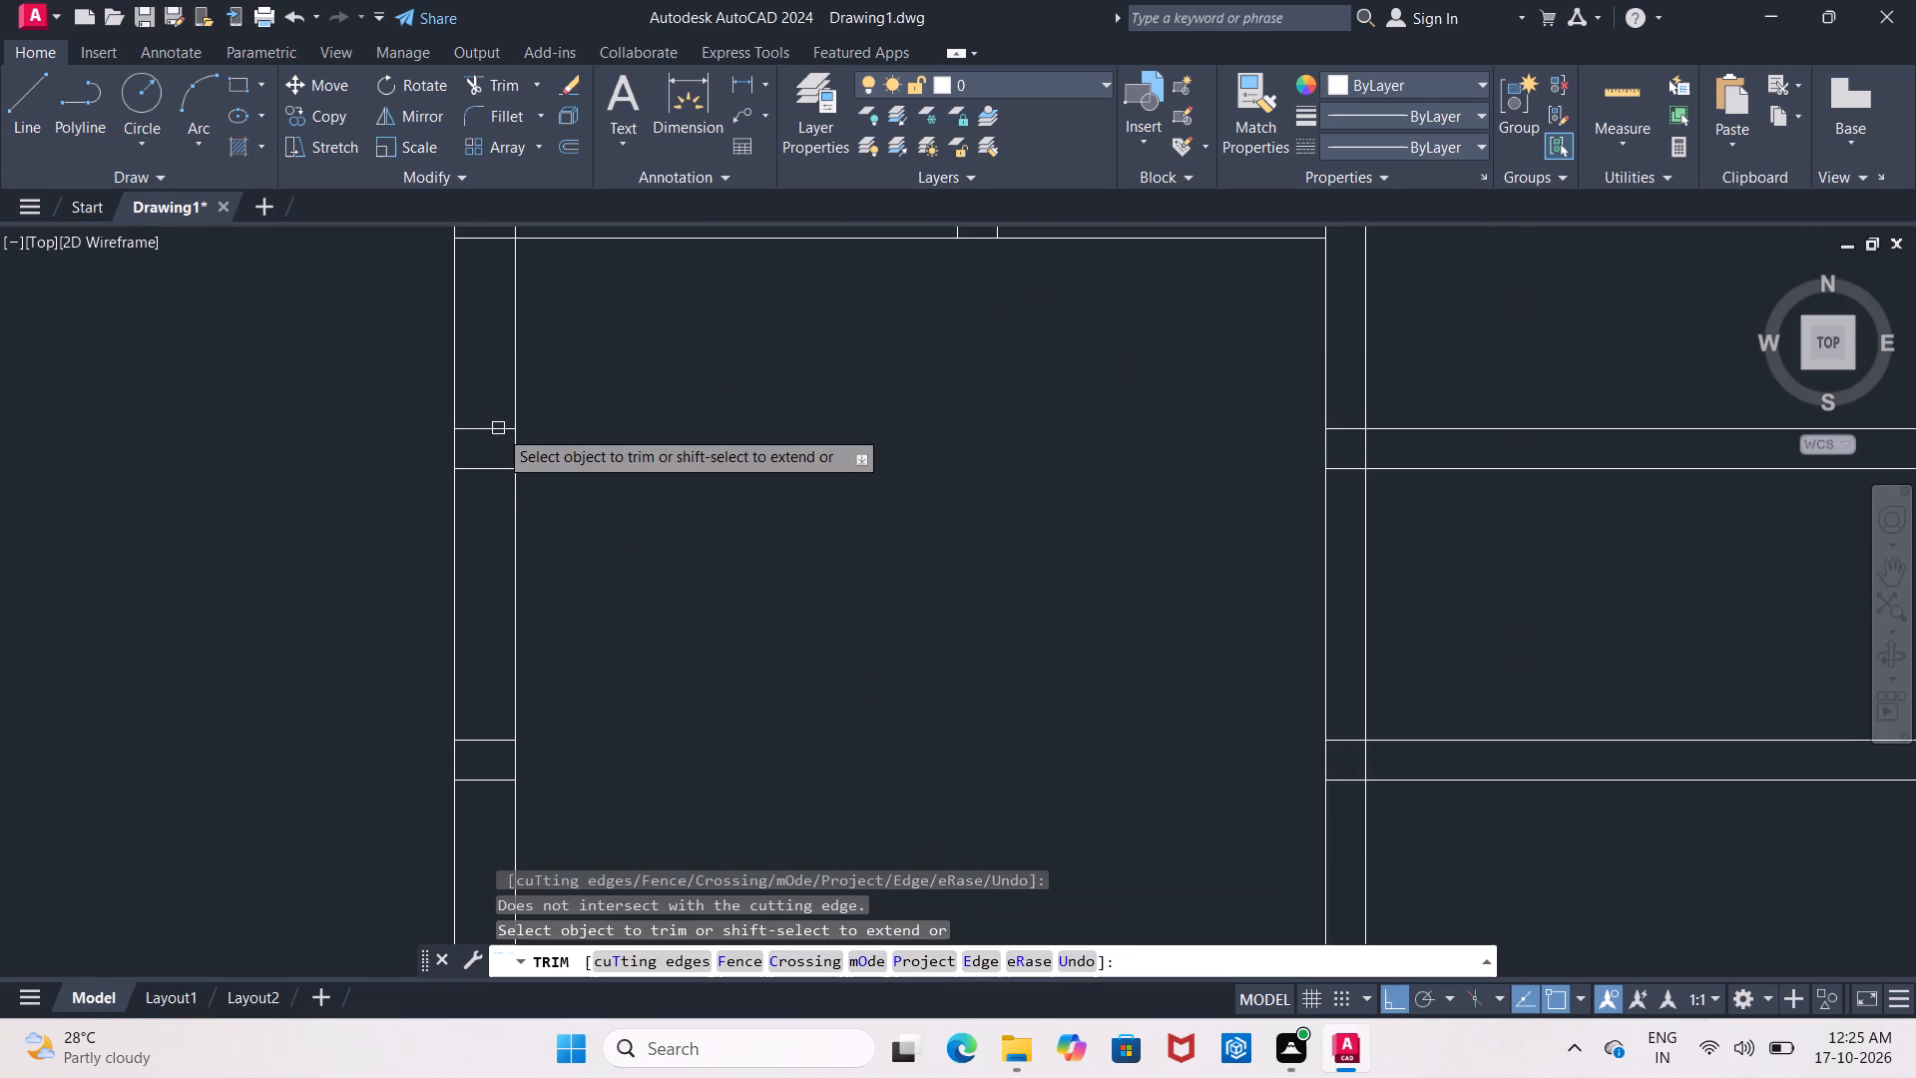
key("Escape")
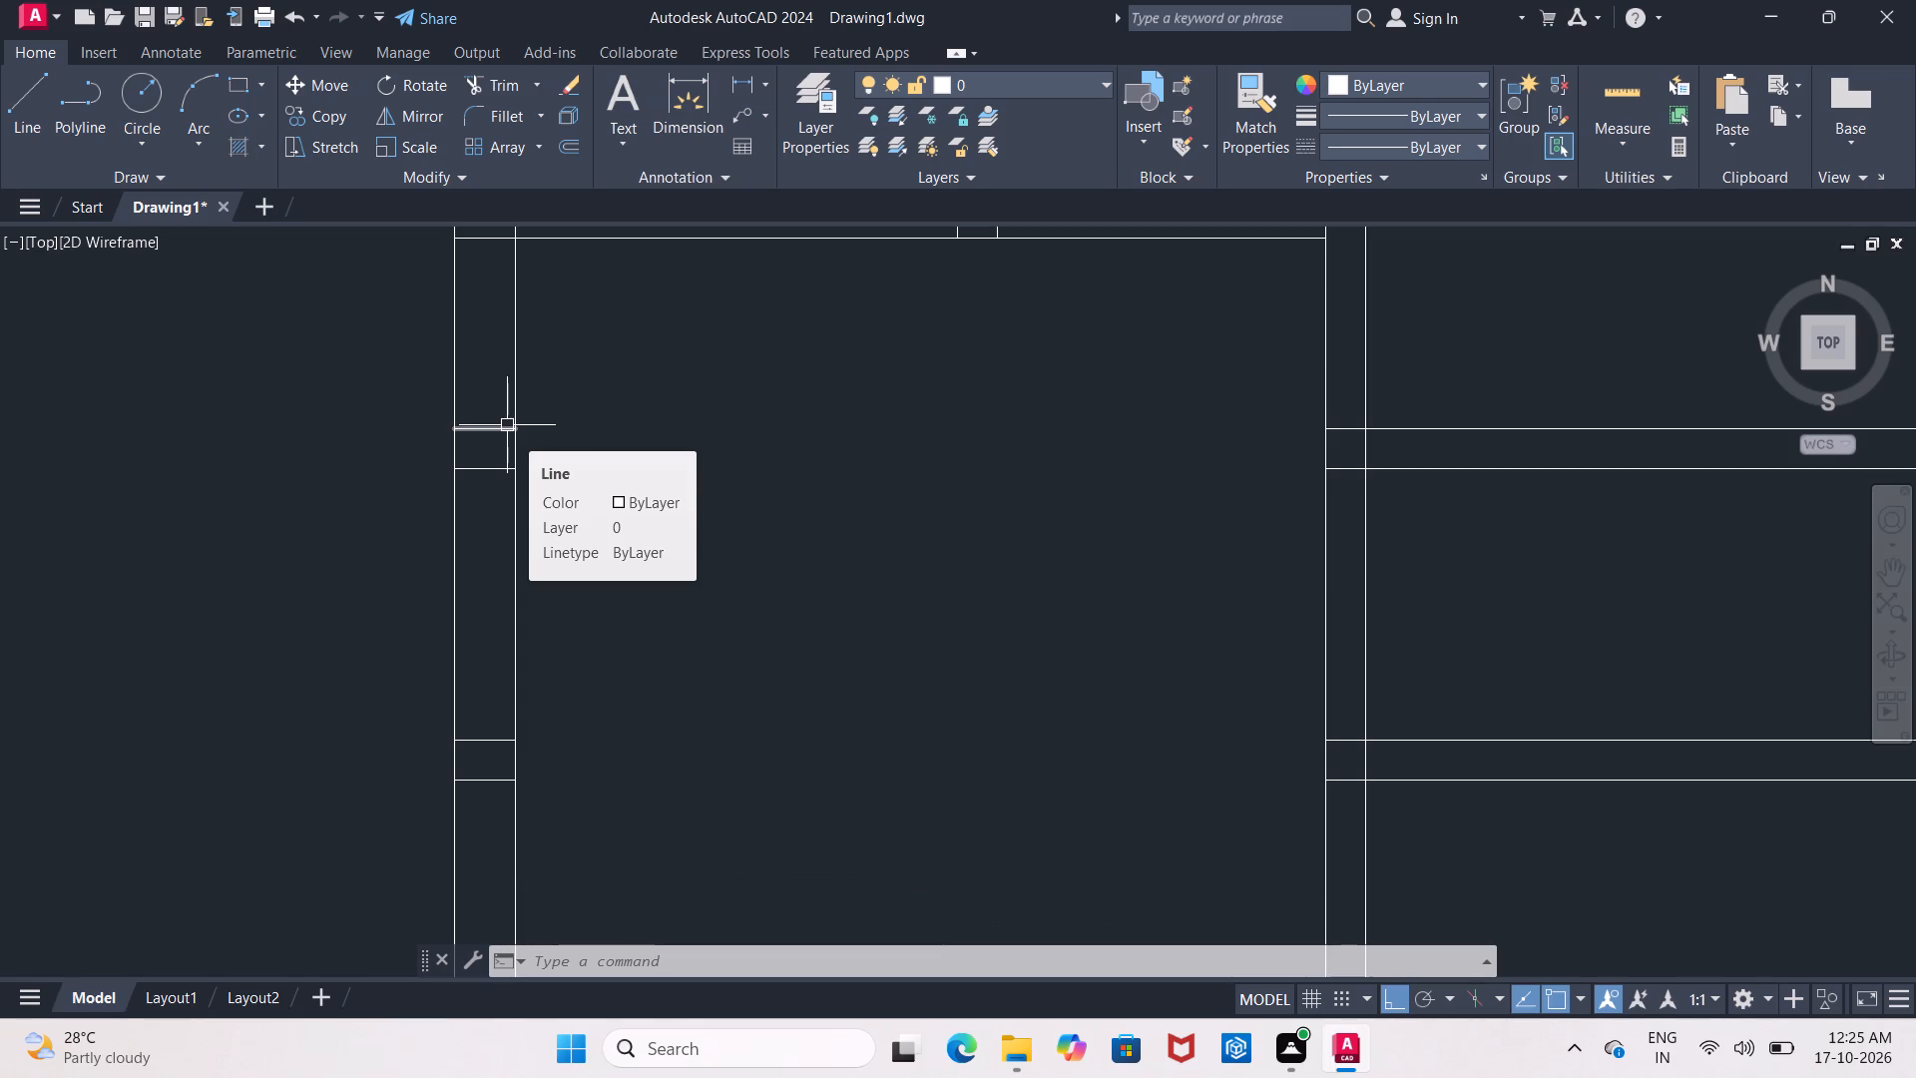
left_click(489, 433)
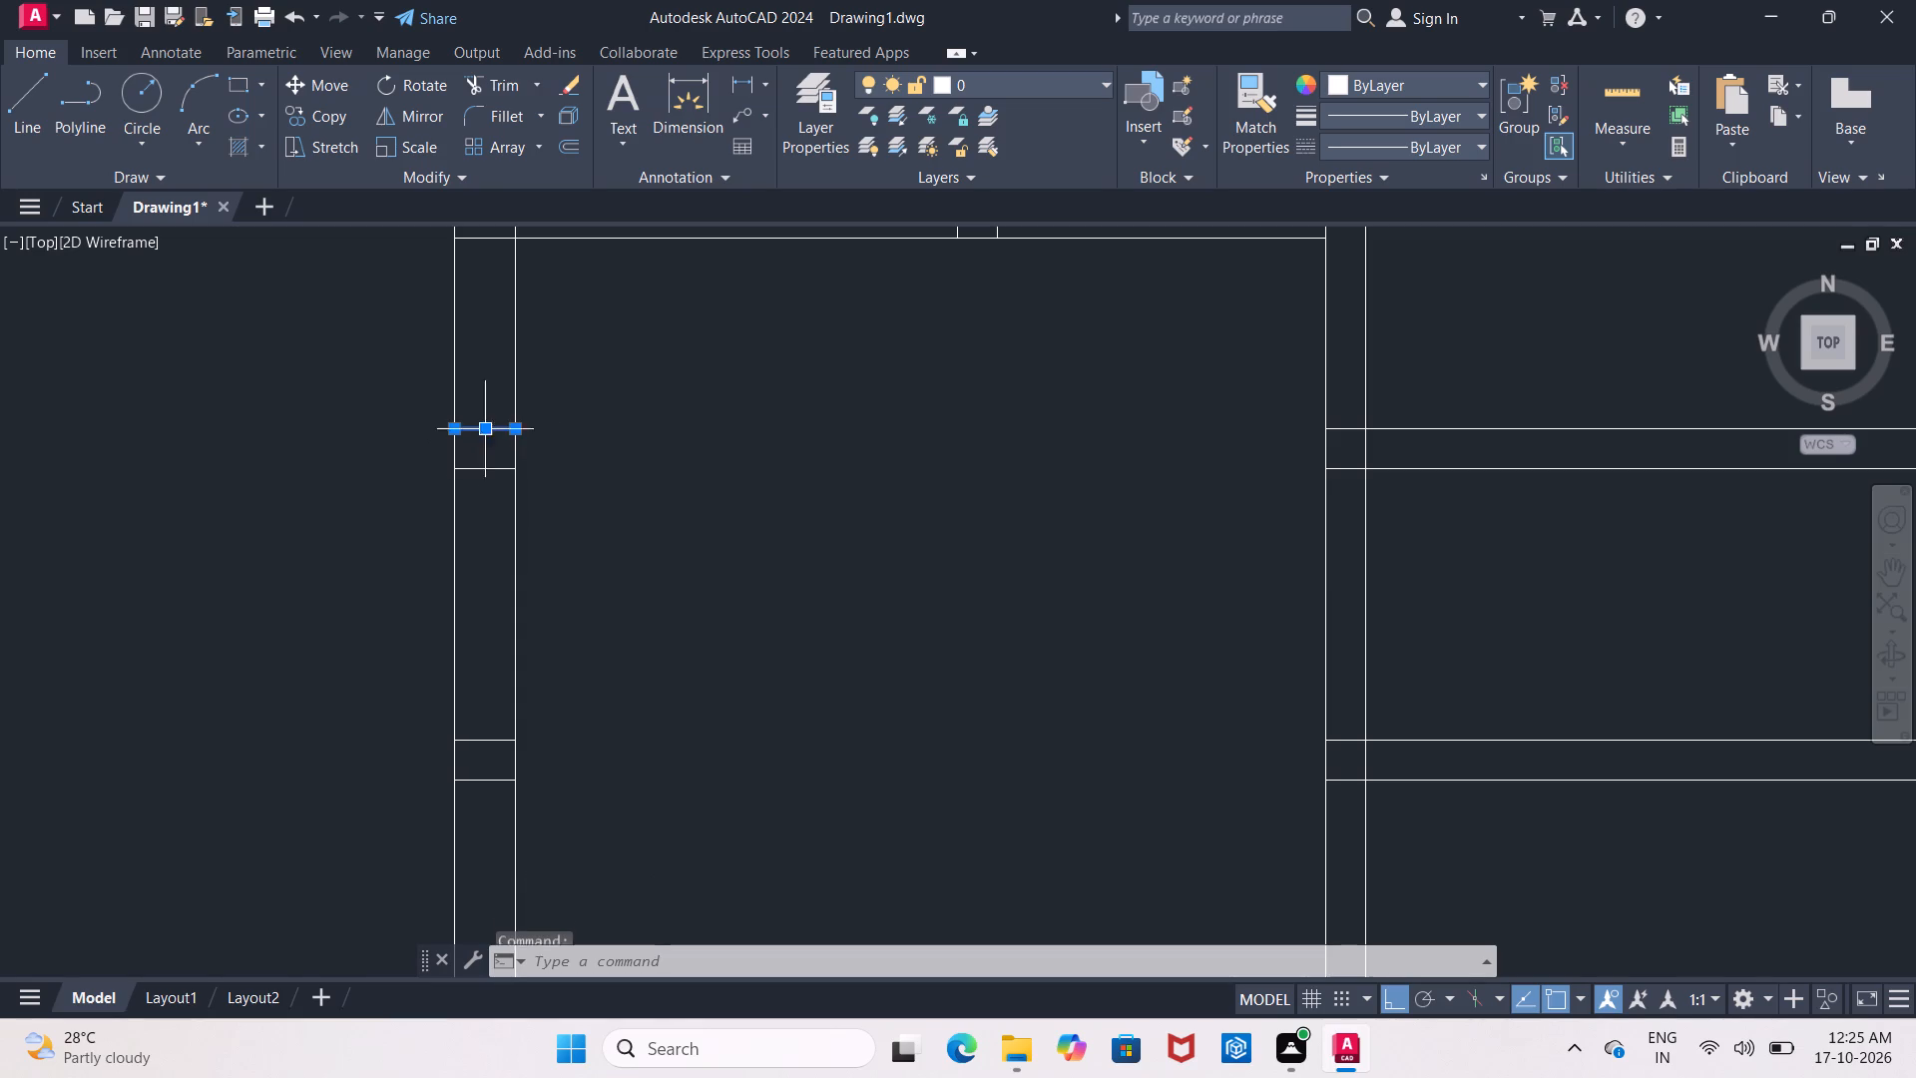
left_click(497, 471)
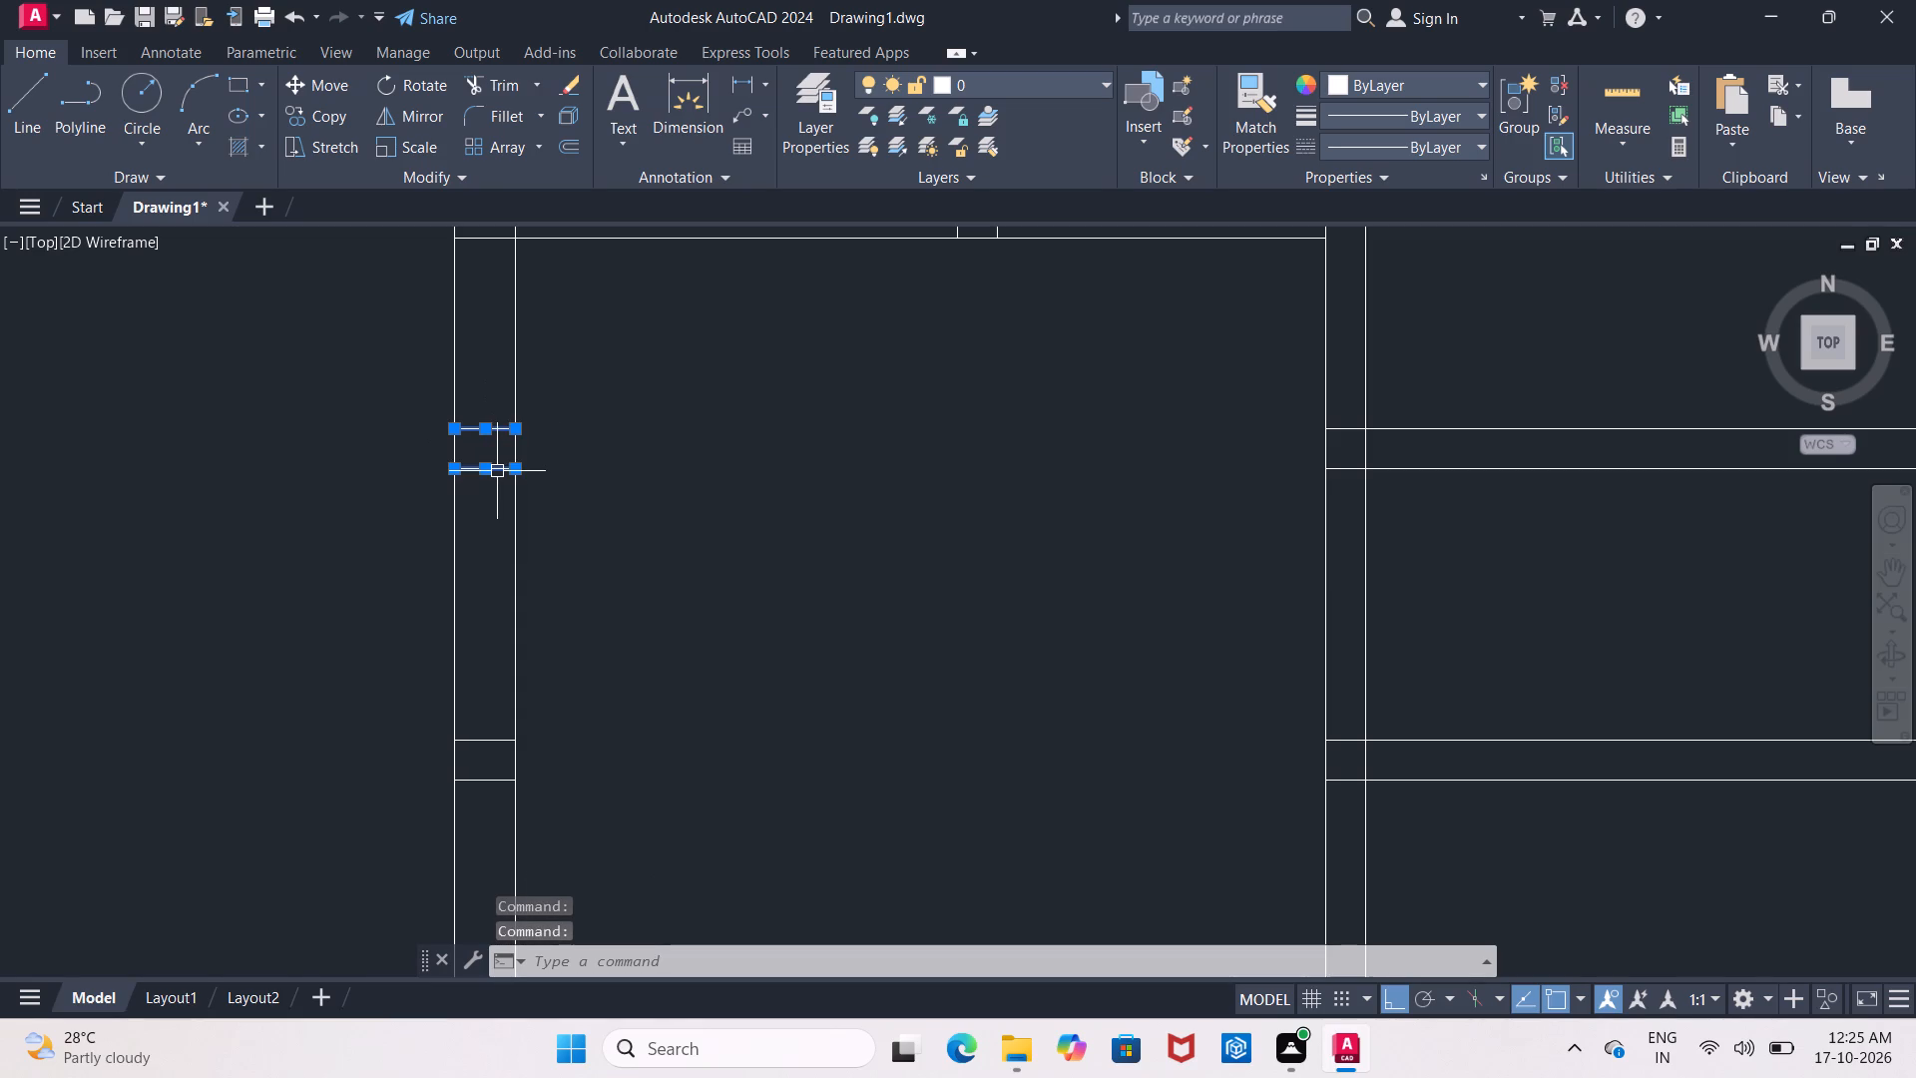
key("Delete")
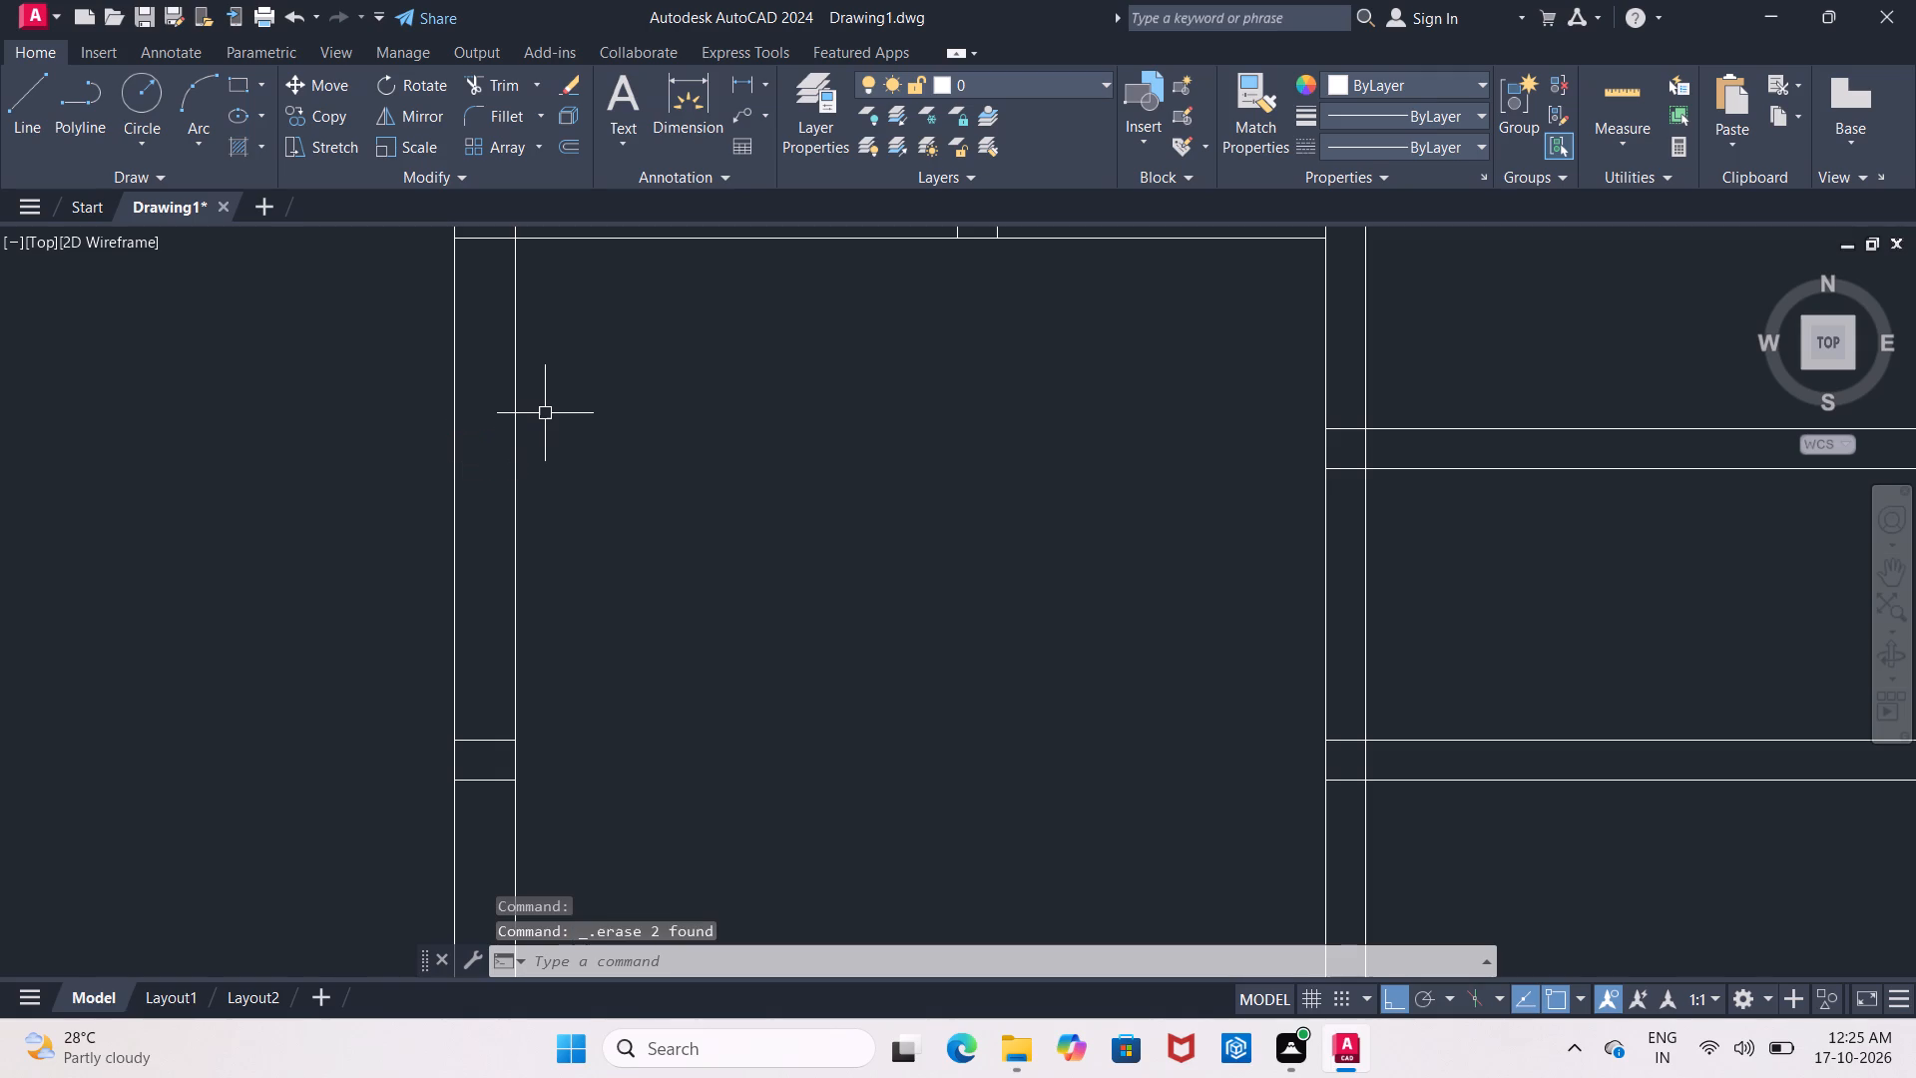
Erase the two short line stubs left inside the left wall by the lower of the two middle horizontal partitions.
middle_click_drag(637, 566, 717, 427)
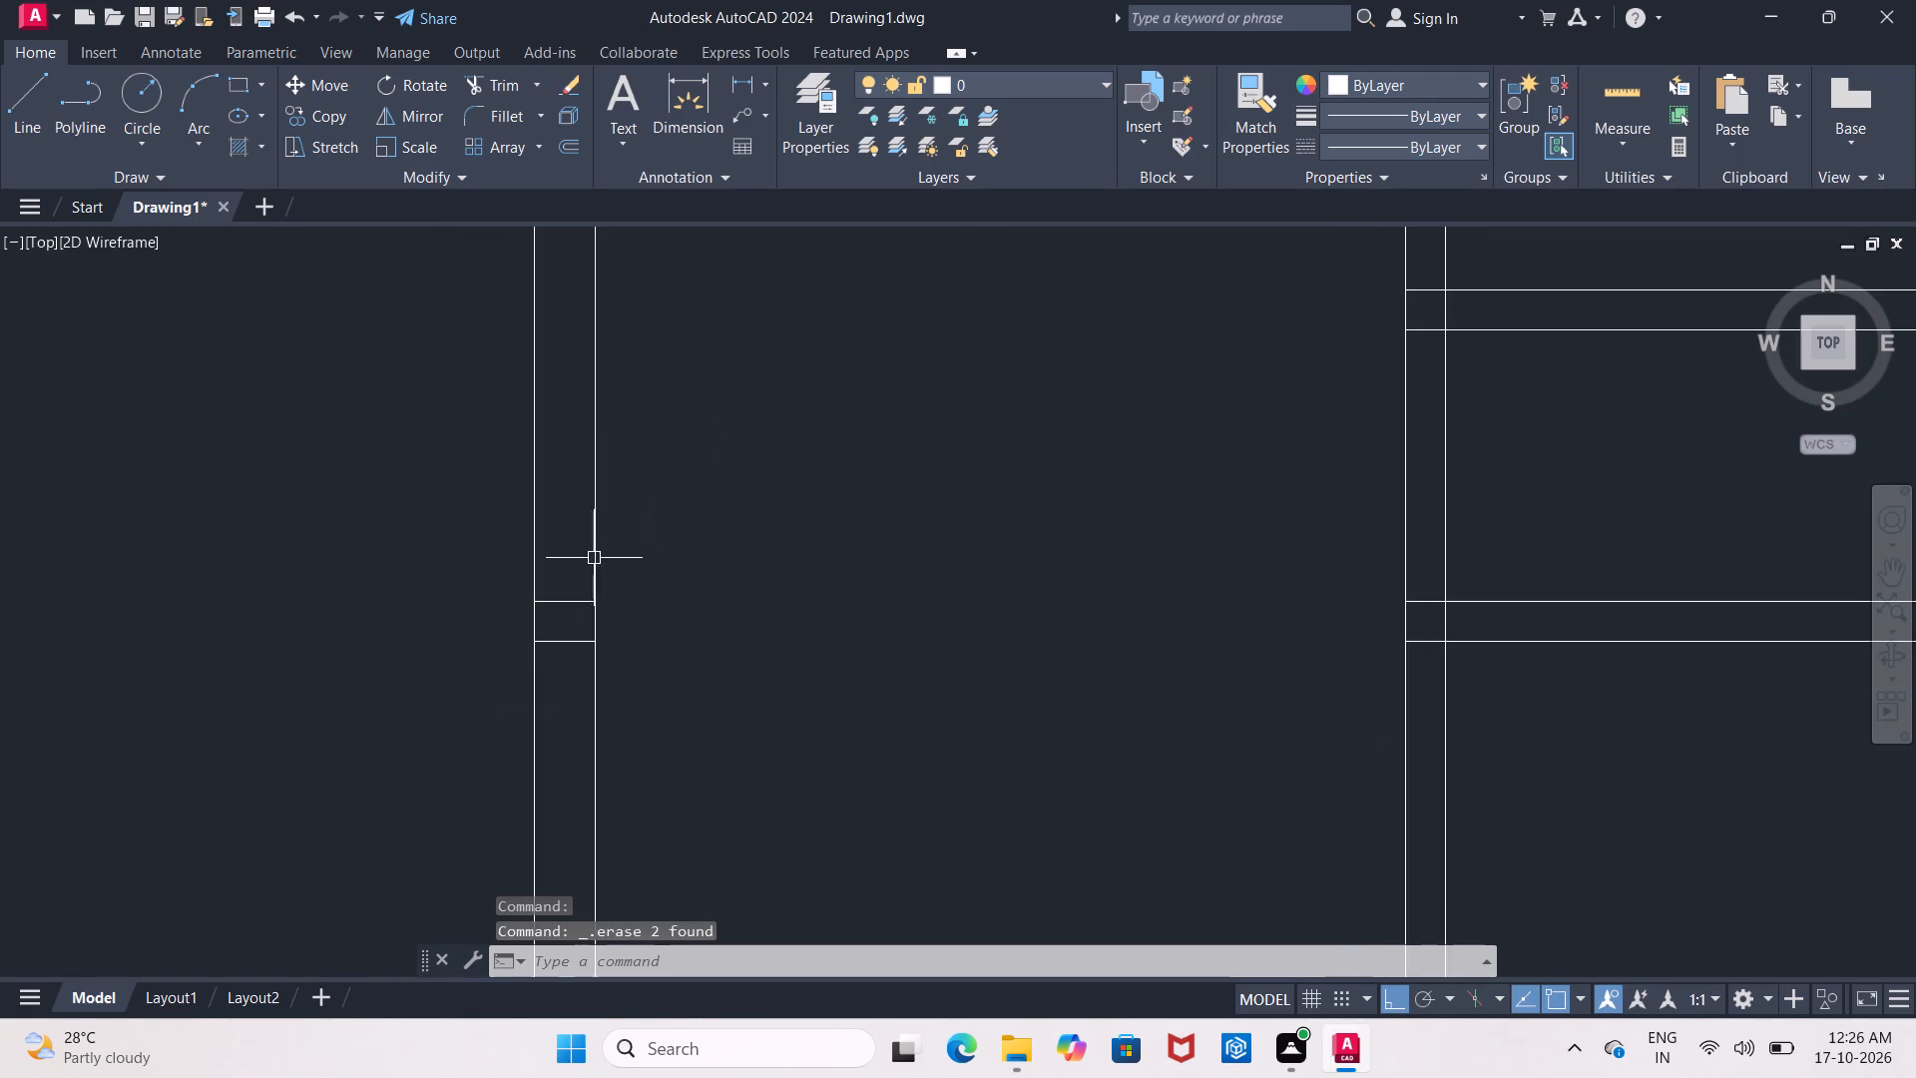
left_click(564, 600)
key("Delete")
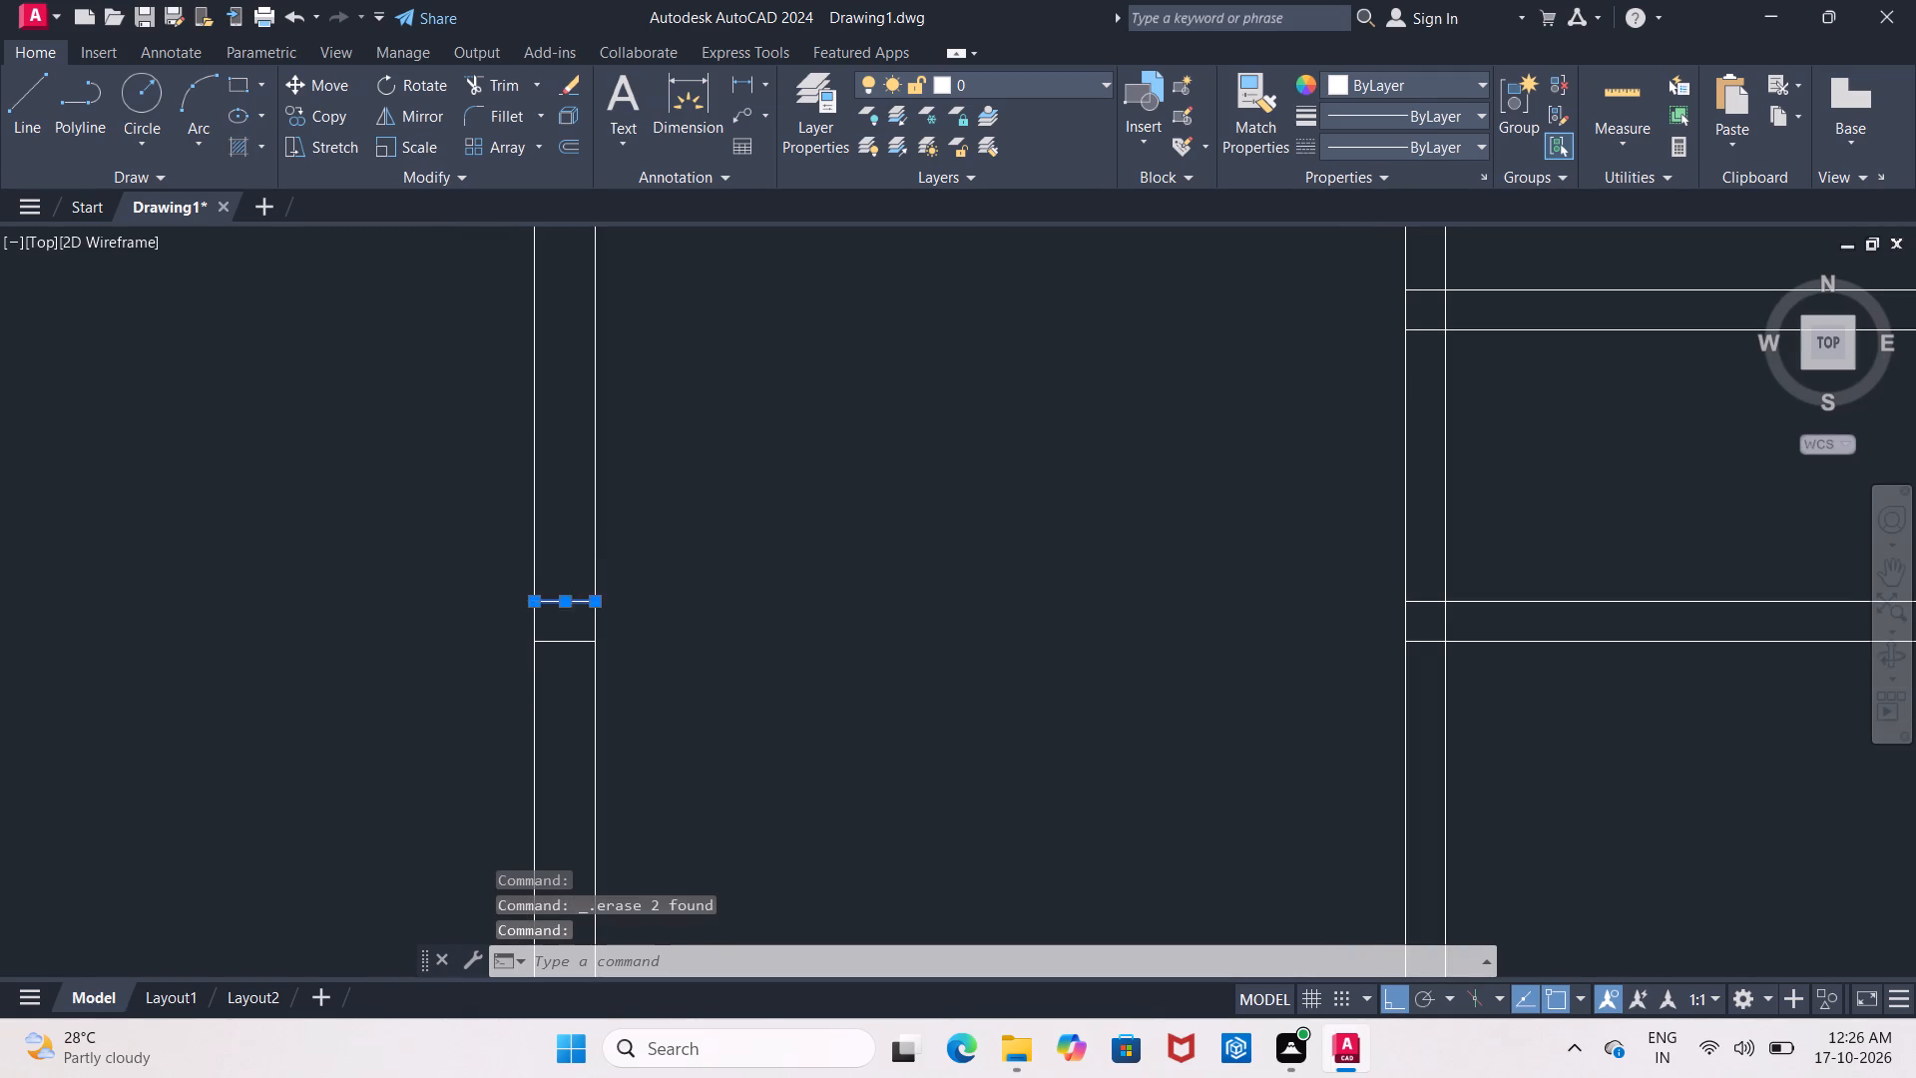
left_click(566, 641)
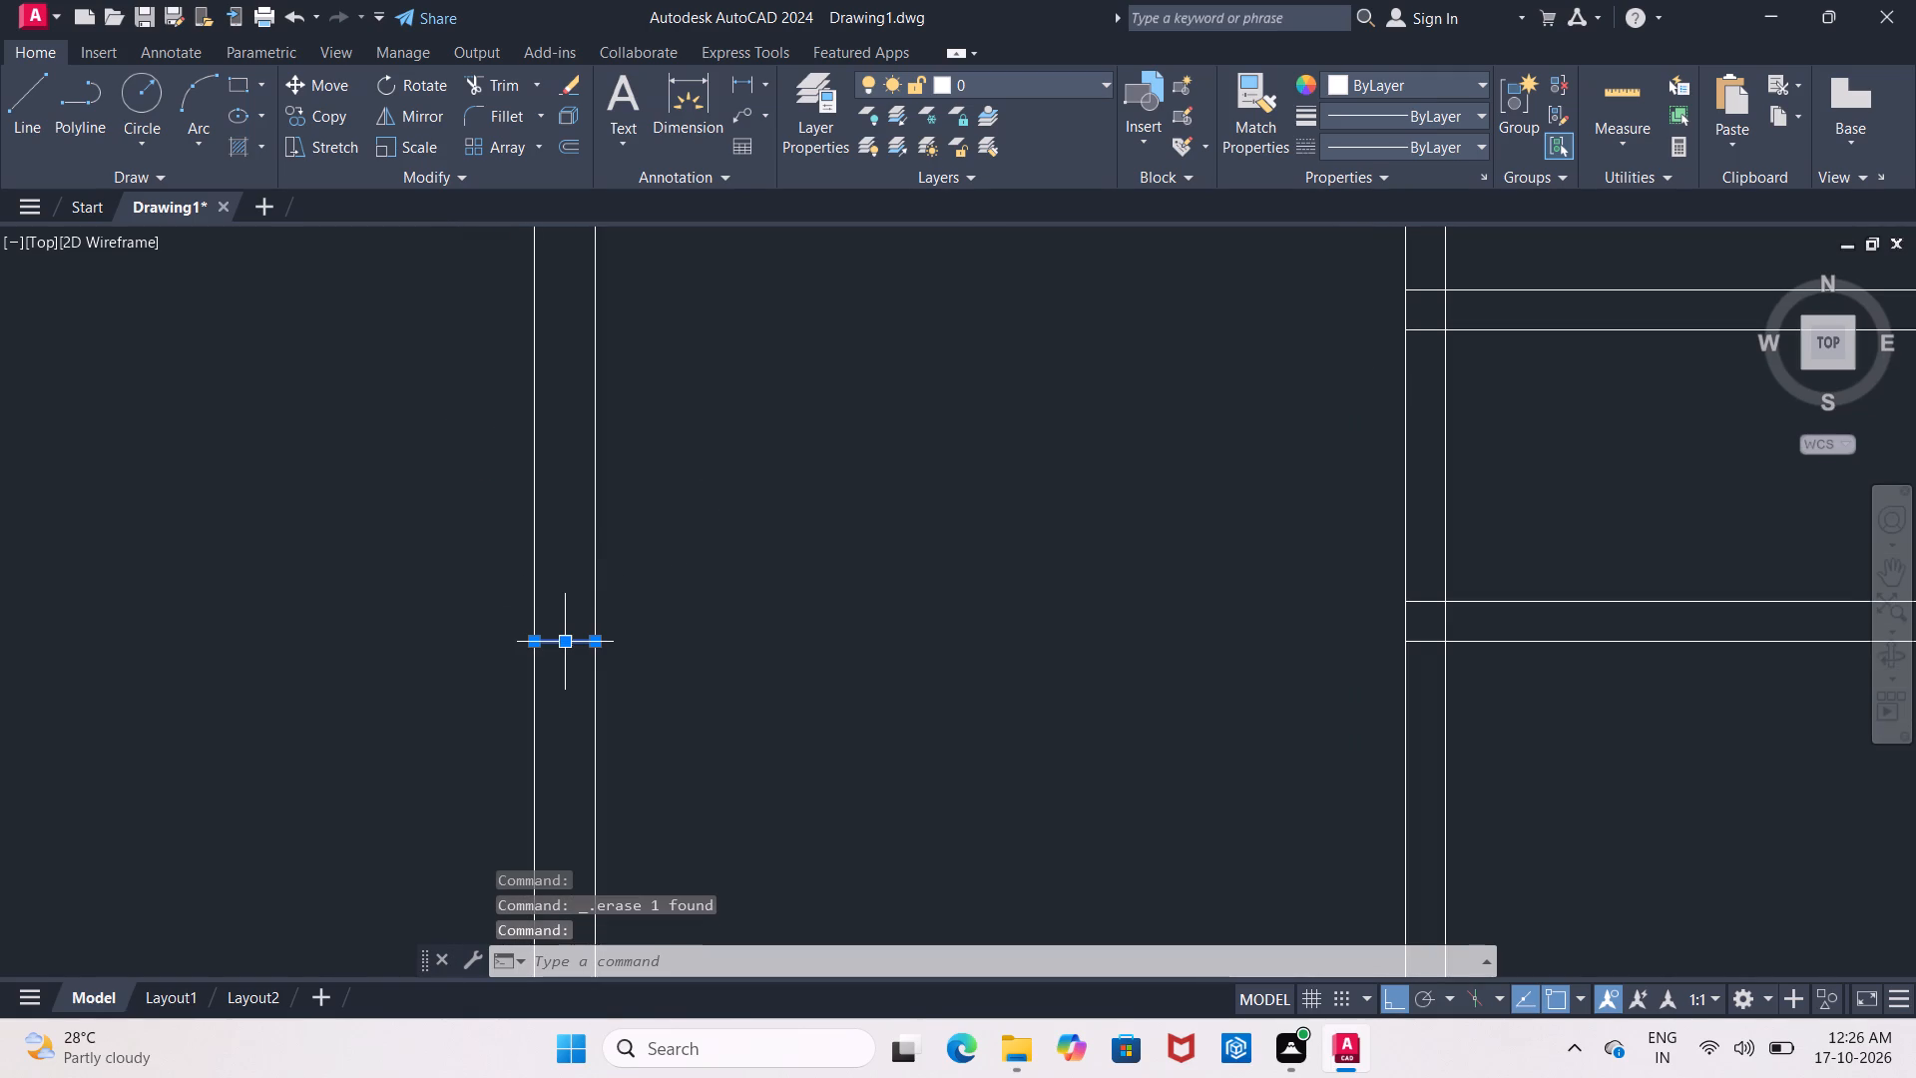
key("Delete")
Erase the two short line stubs inside the right wall, level with the upper-left horizontal partition.
scroll(560, 641, "down", 4)
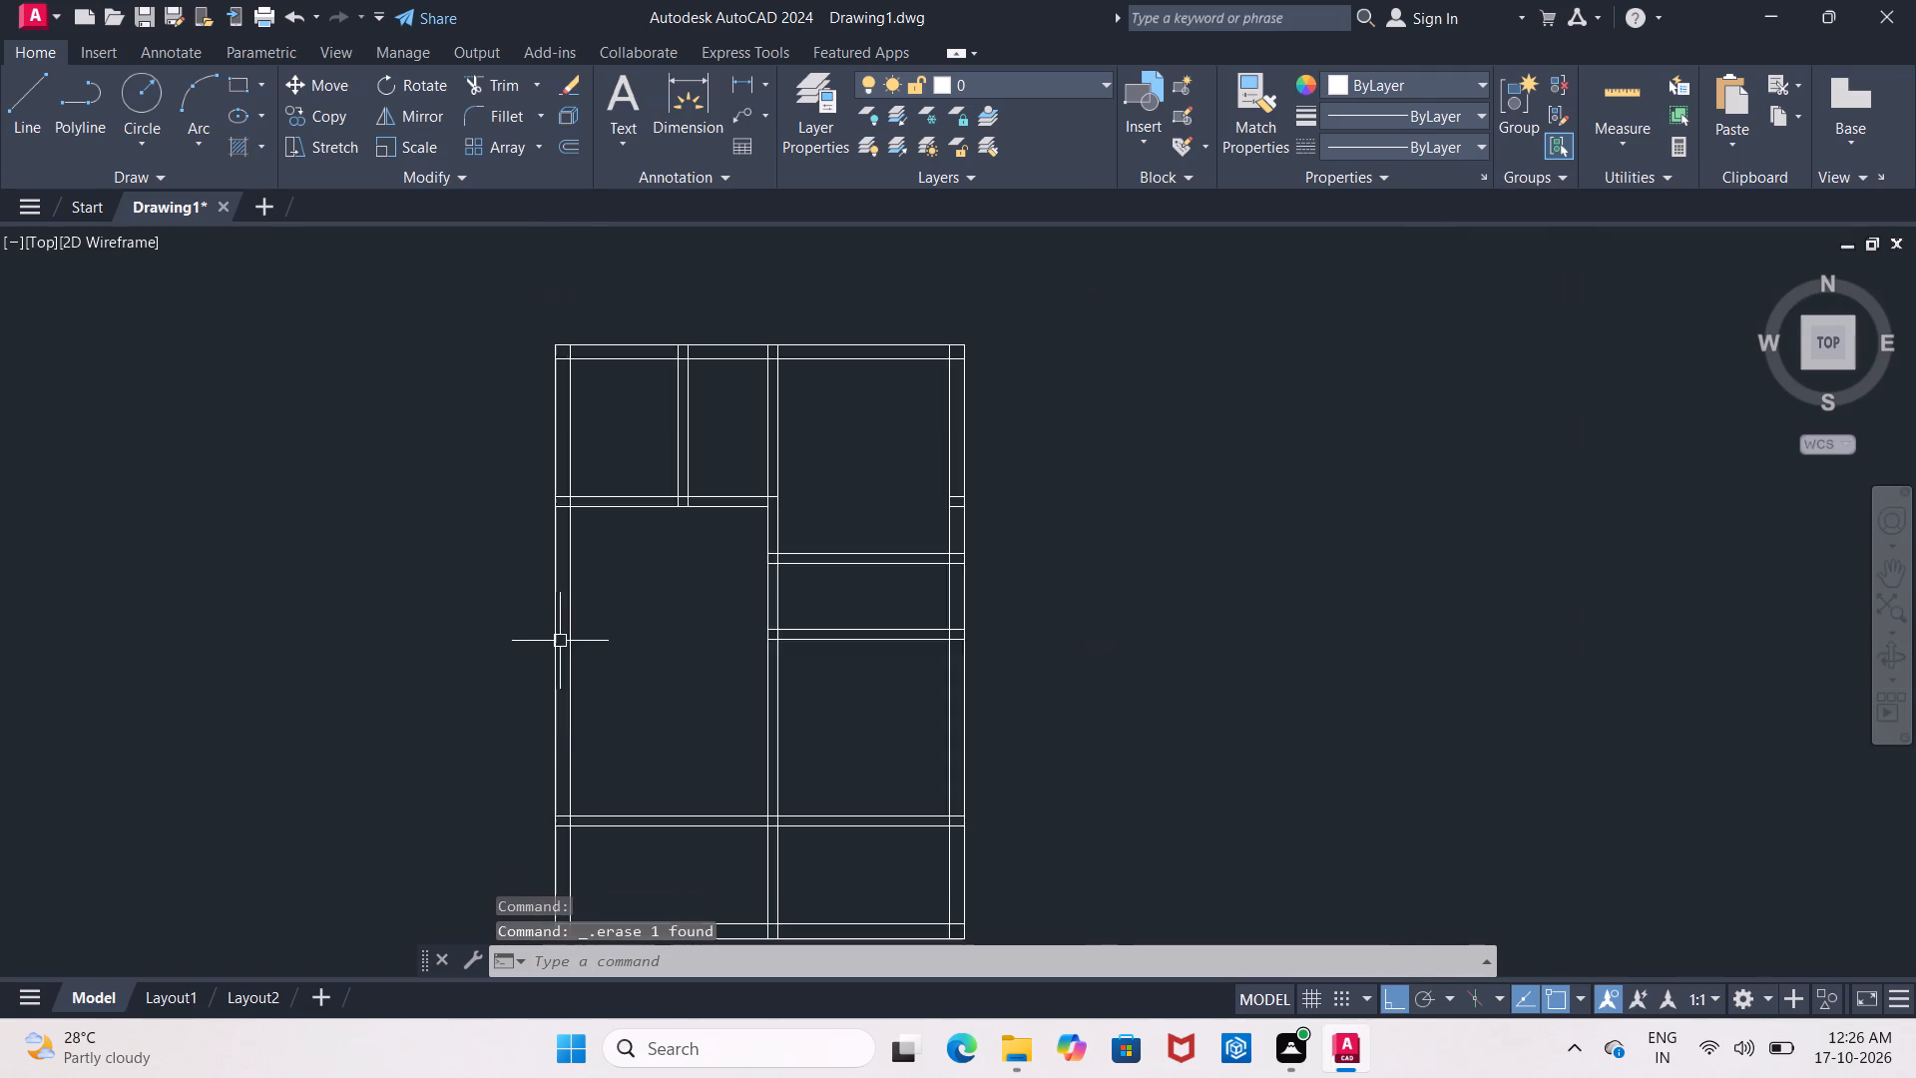
scroll(861, 564, "up", 3)
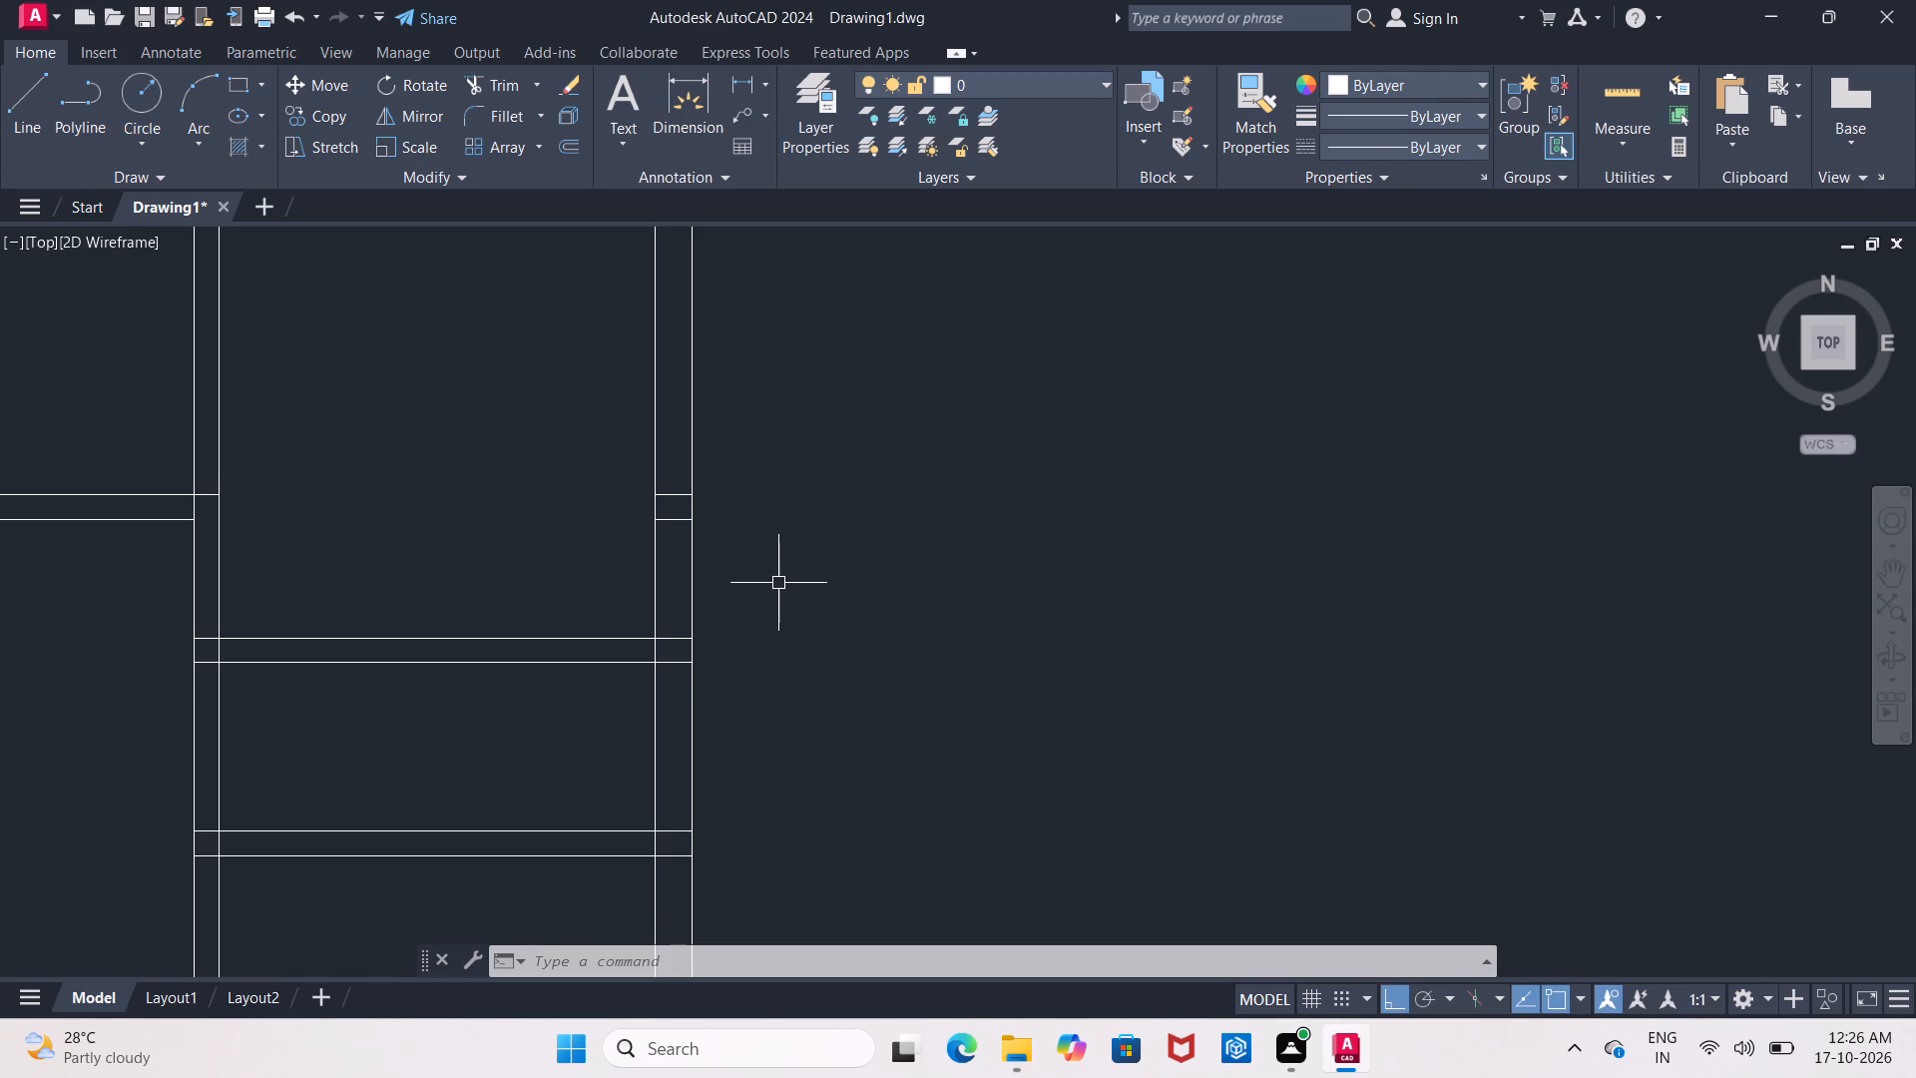
left_click(679, 494)
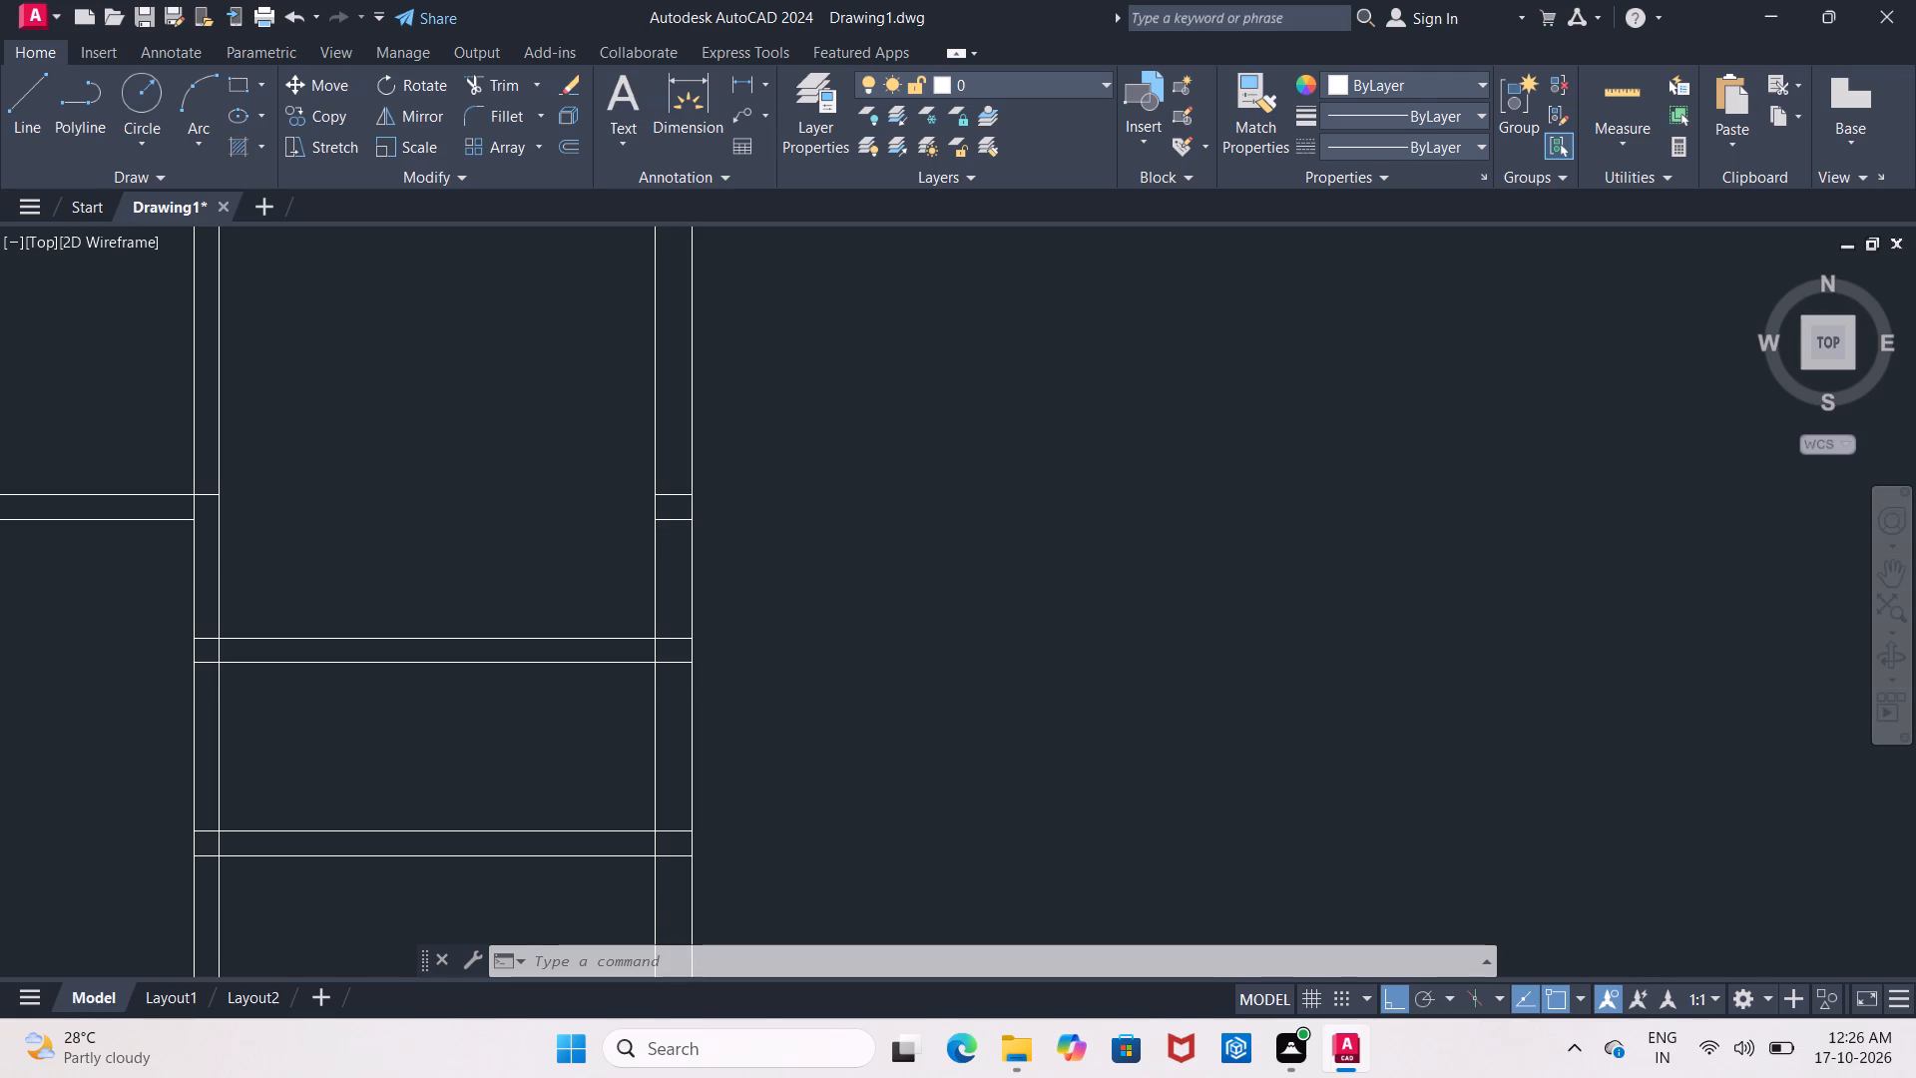
key("Delete")
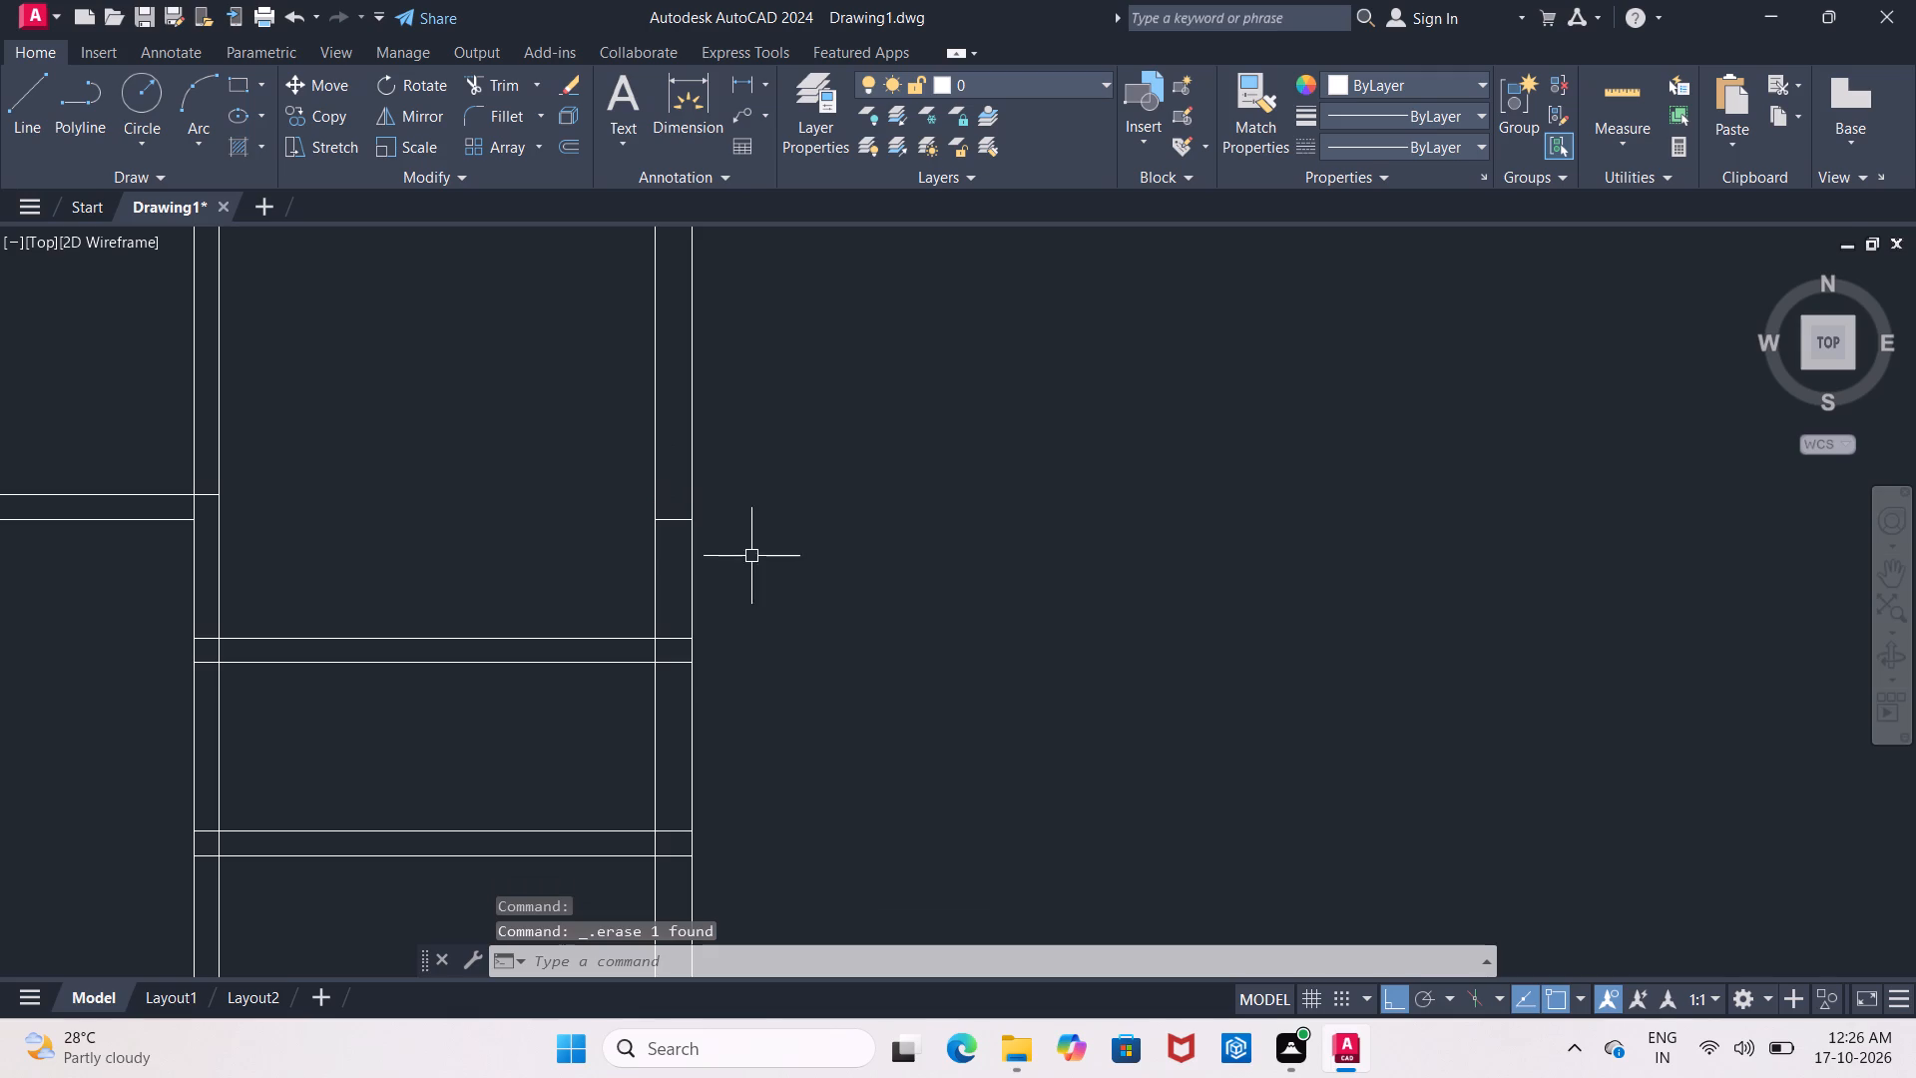
left_click(682, 520)
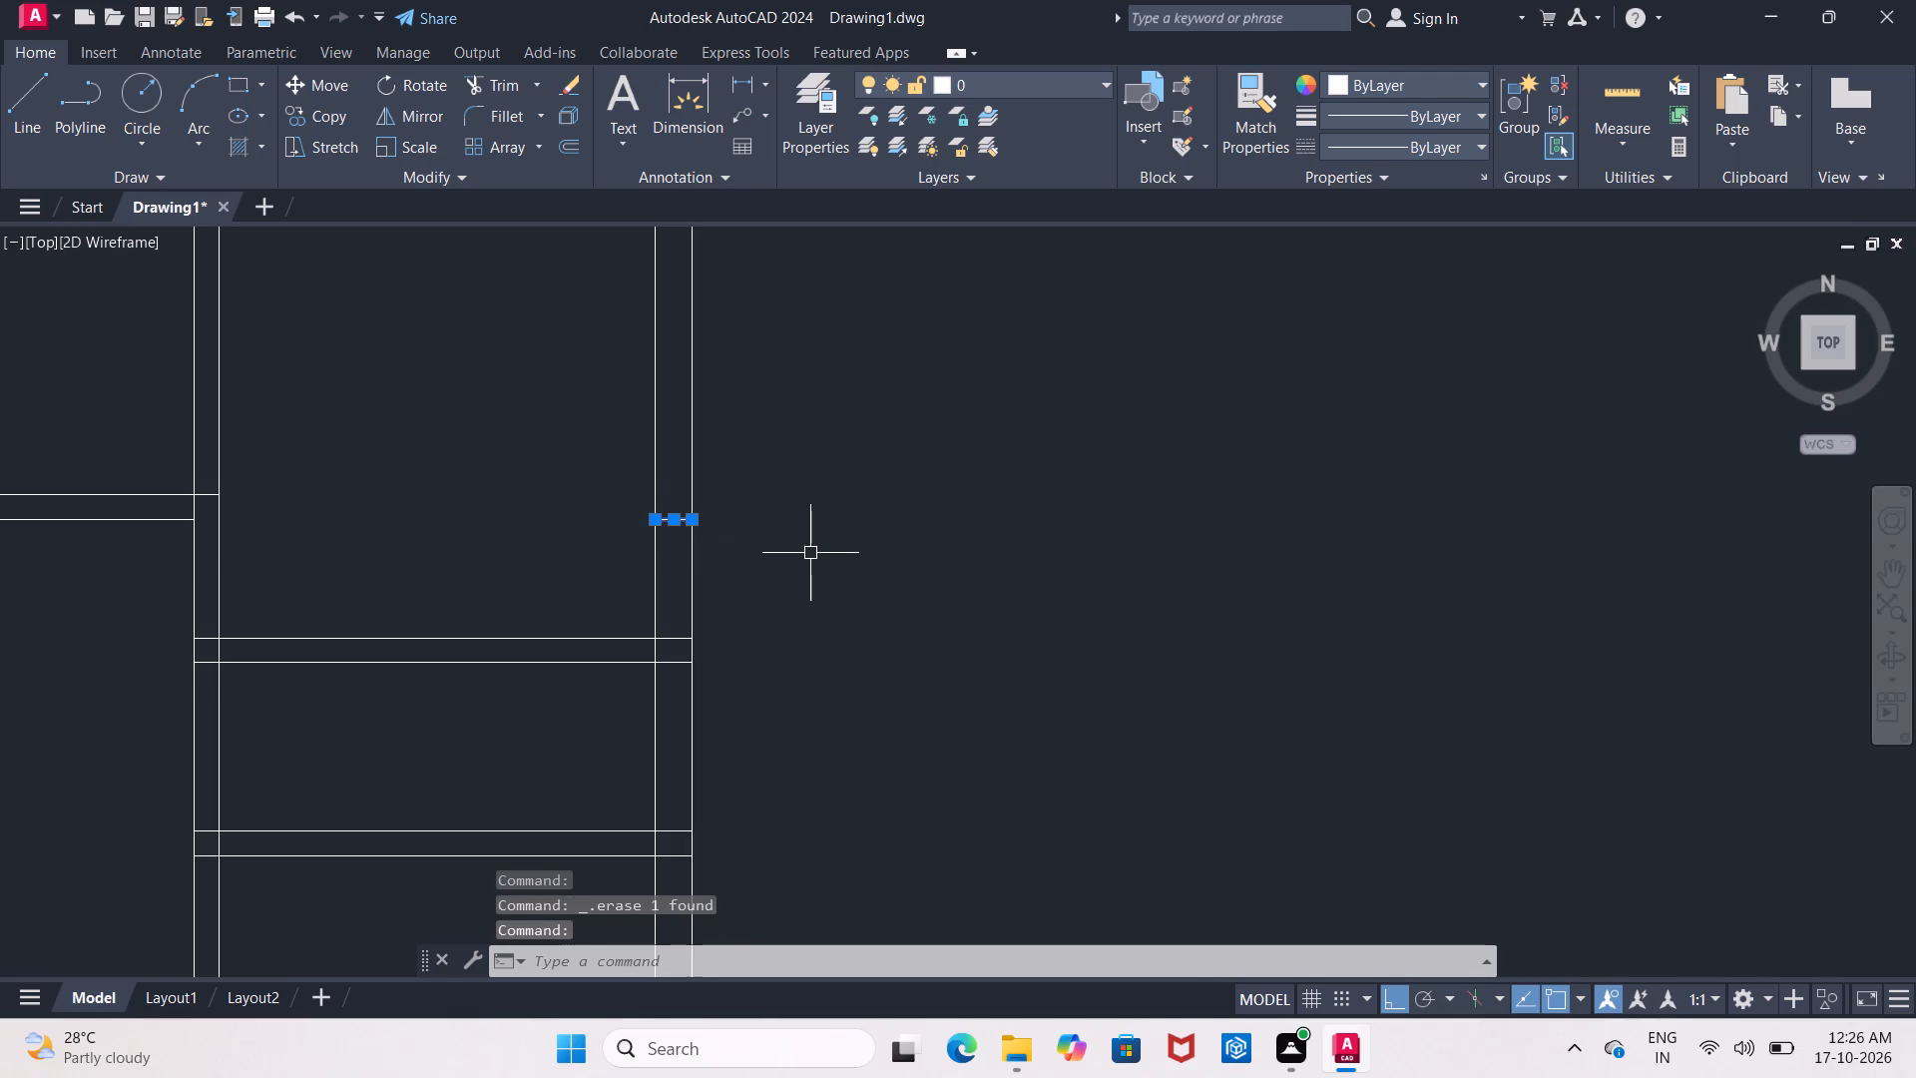
key("Delete")
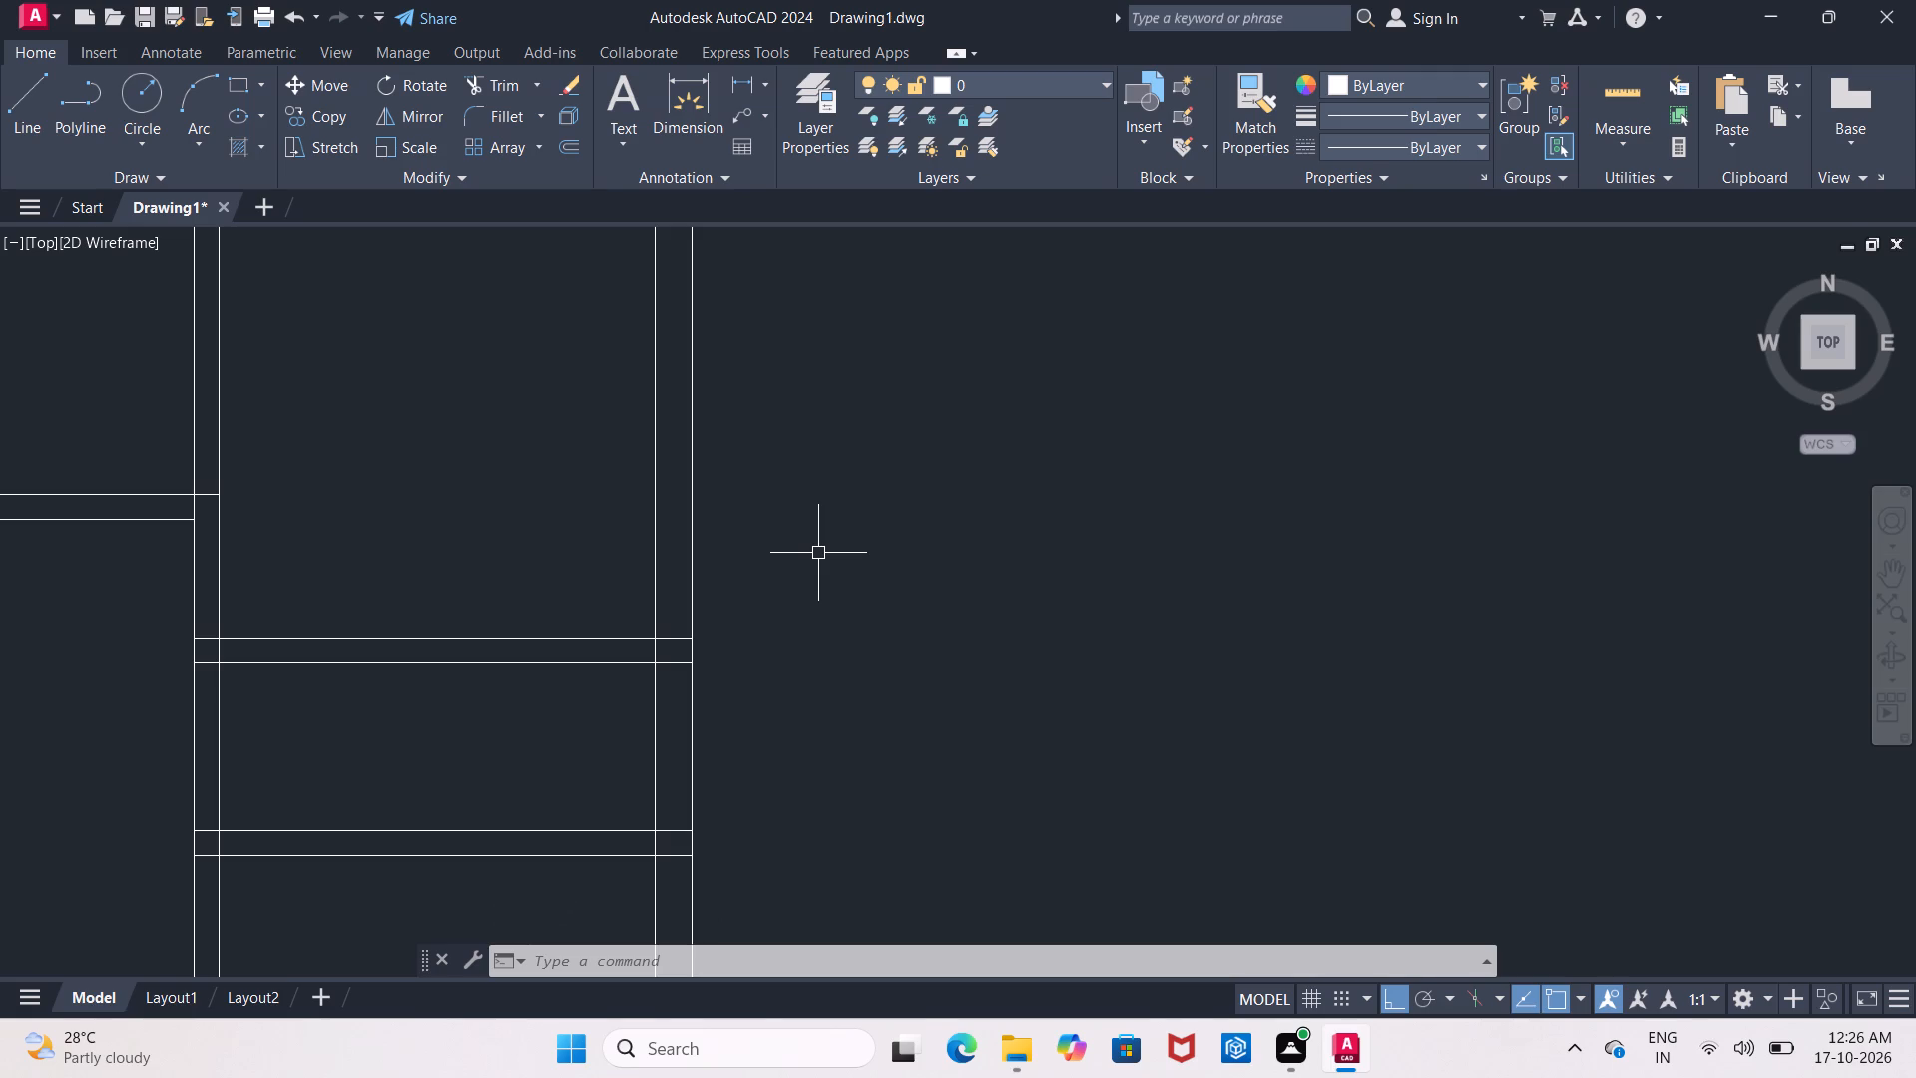
Extend the lower line of the upper-left horizontal partition to the central vertical partition's right line.
scroll(824, 436, "down", 2)
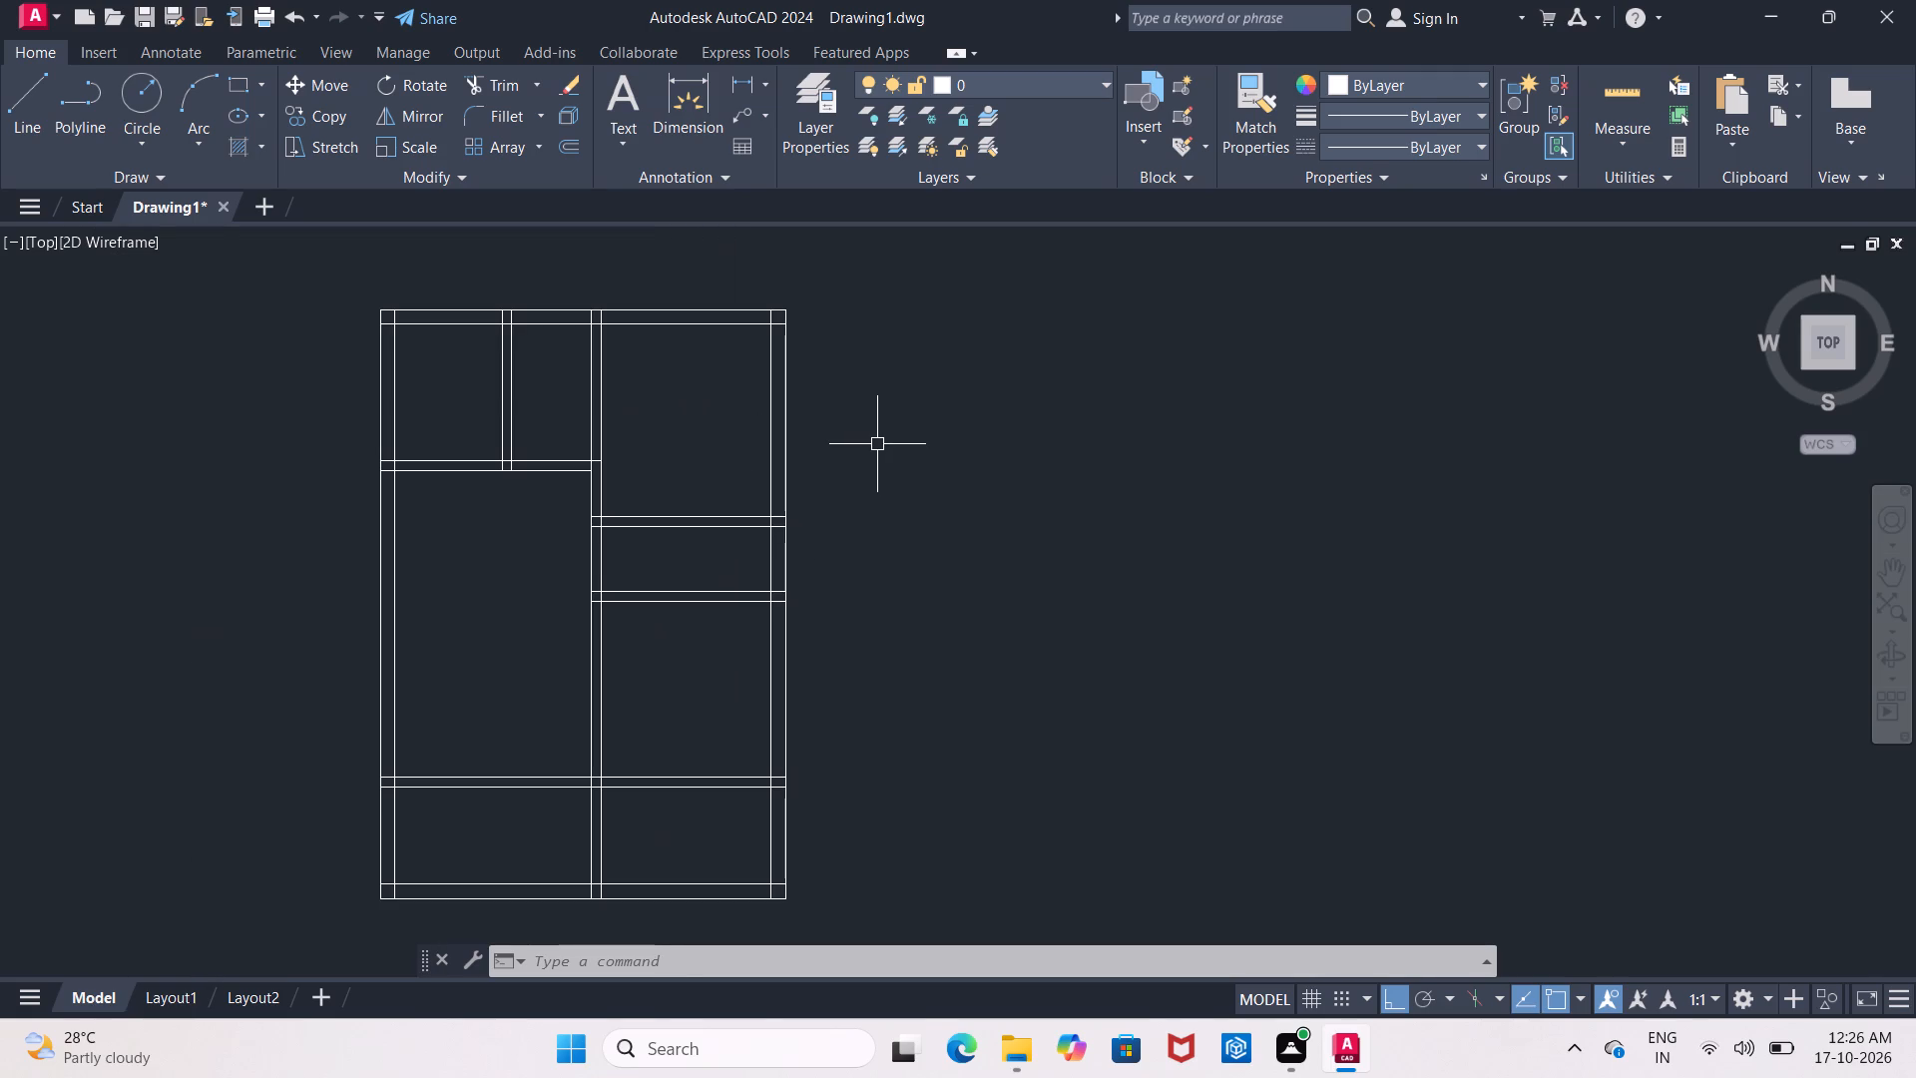
middle_click_drag(876, 444, 952, 384)
scroll(771, 392, "up", 1)
key("Escape")
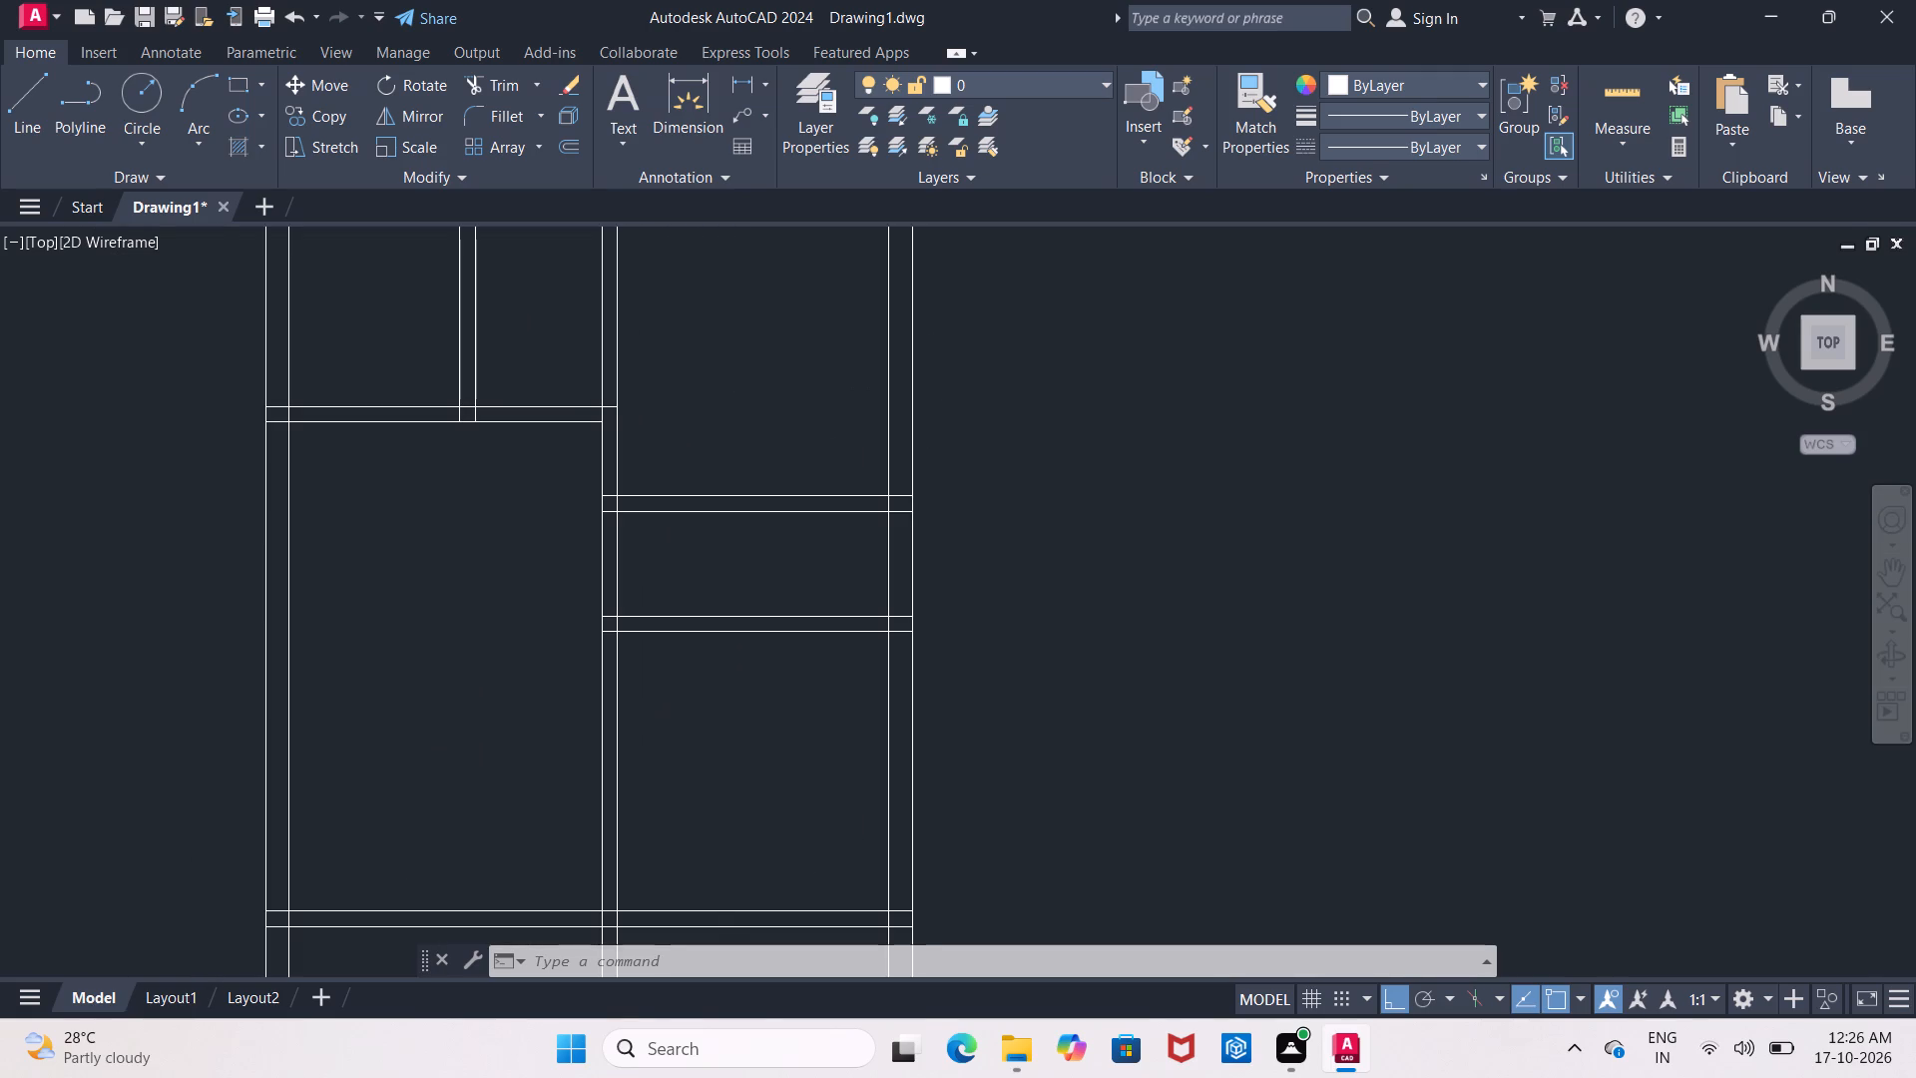
type("ex")
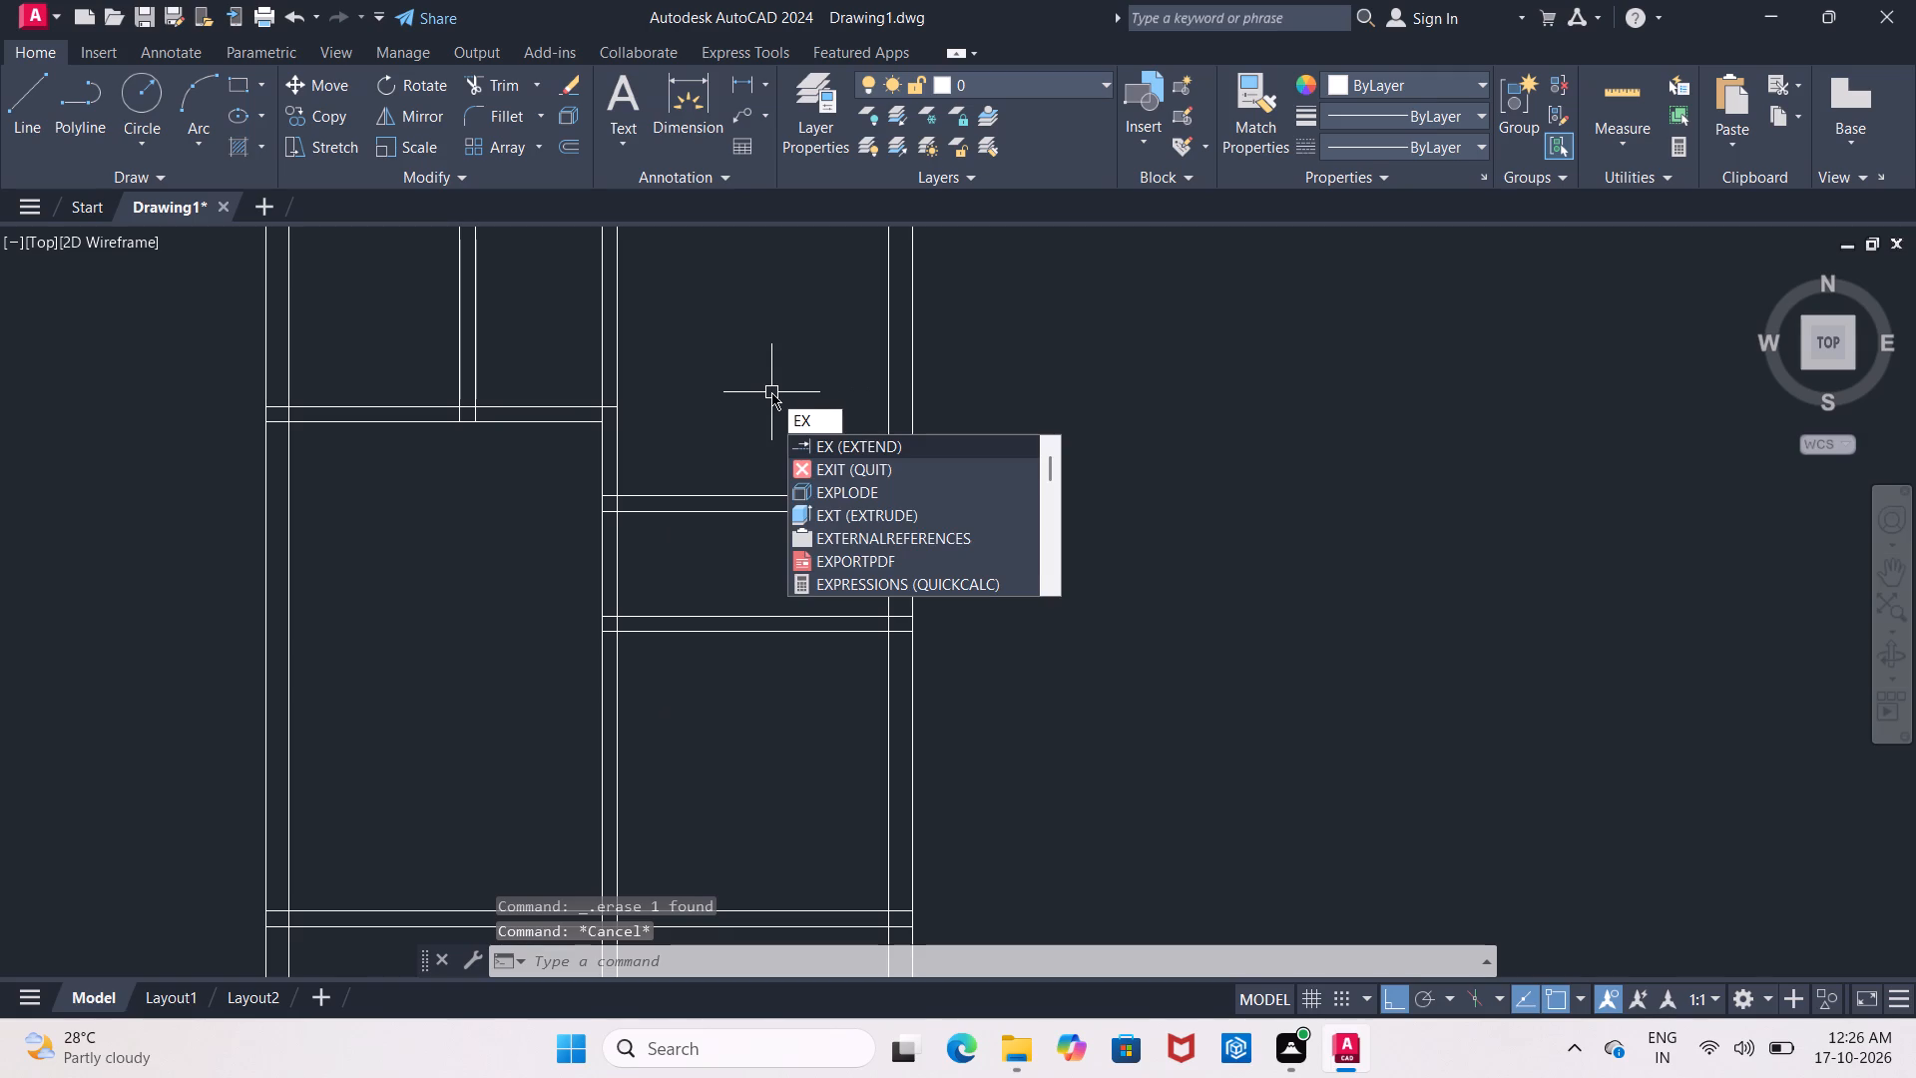
key("Return")
key("Return")
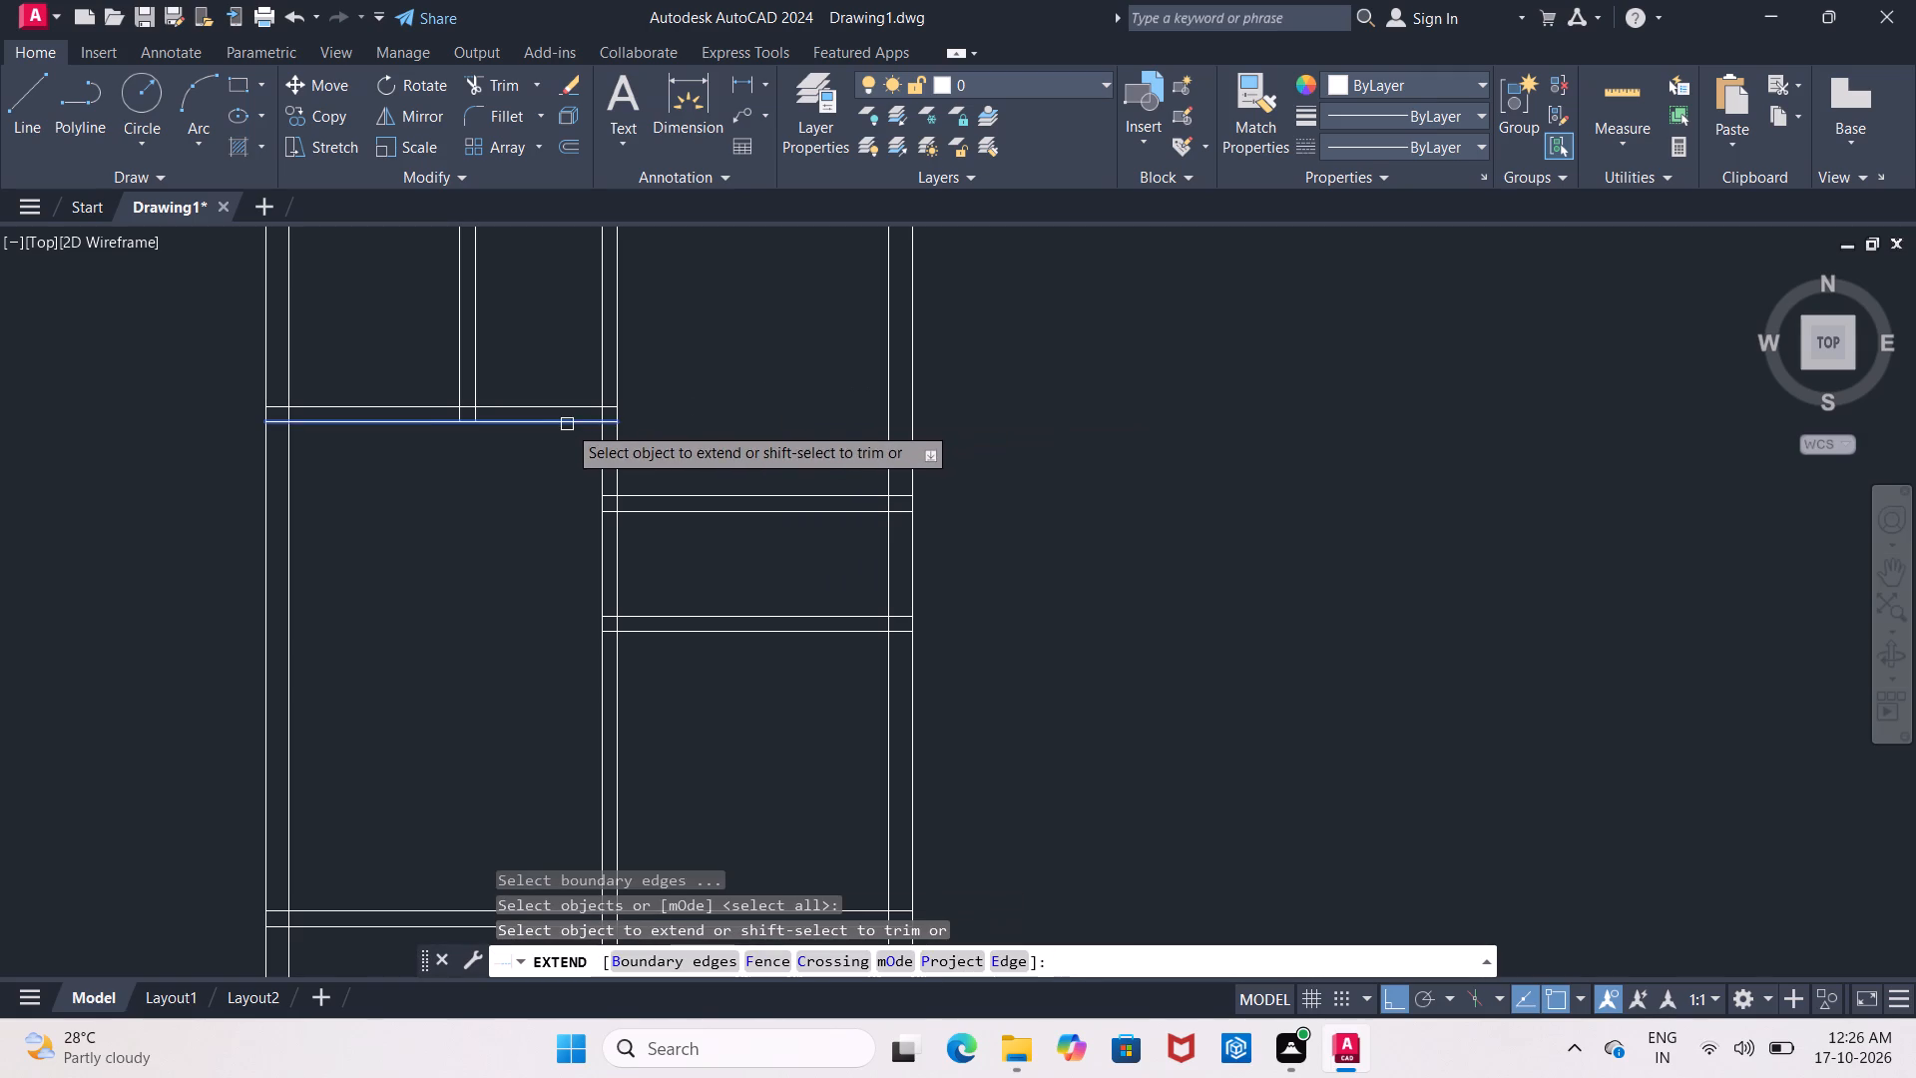
left_click(566, 420)
middle_click_drag(536, 353, 522, 432)
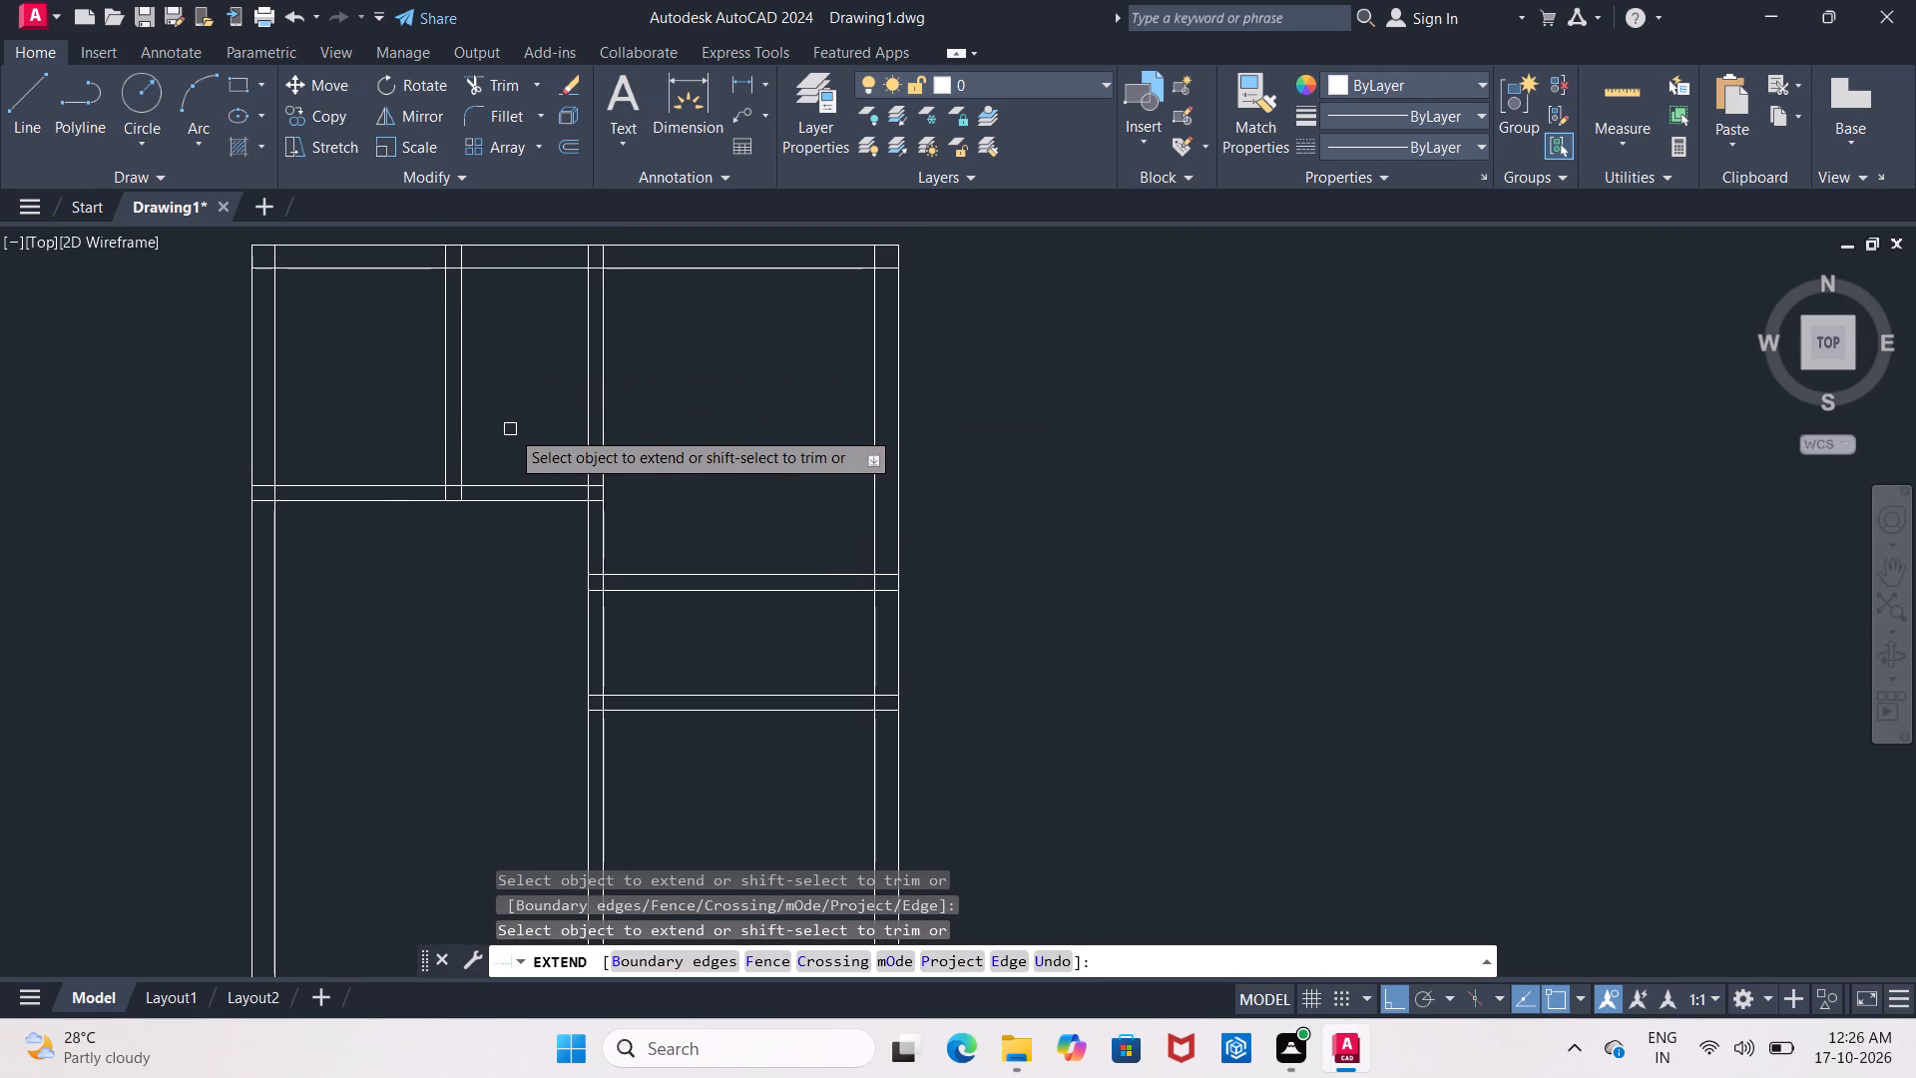
scroll(510, 424, "up", 1)
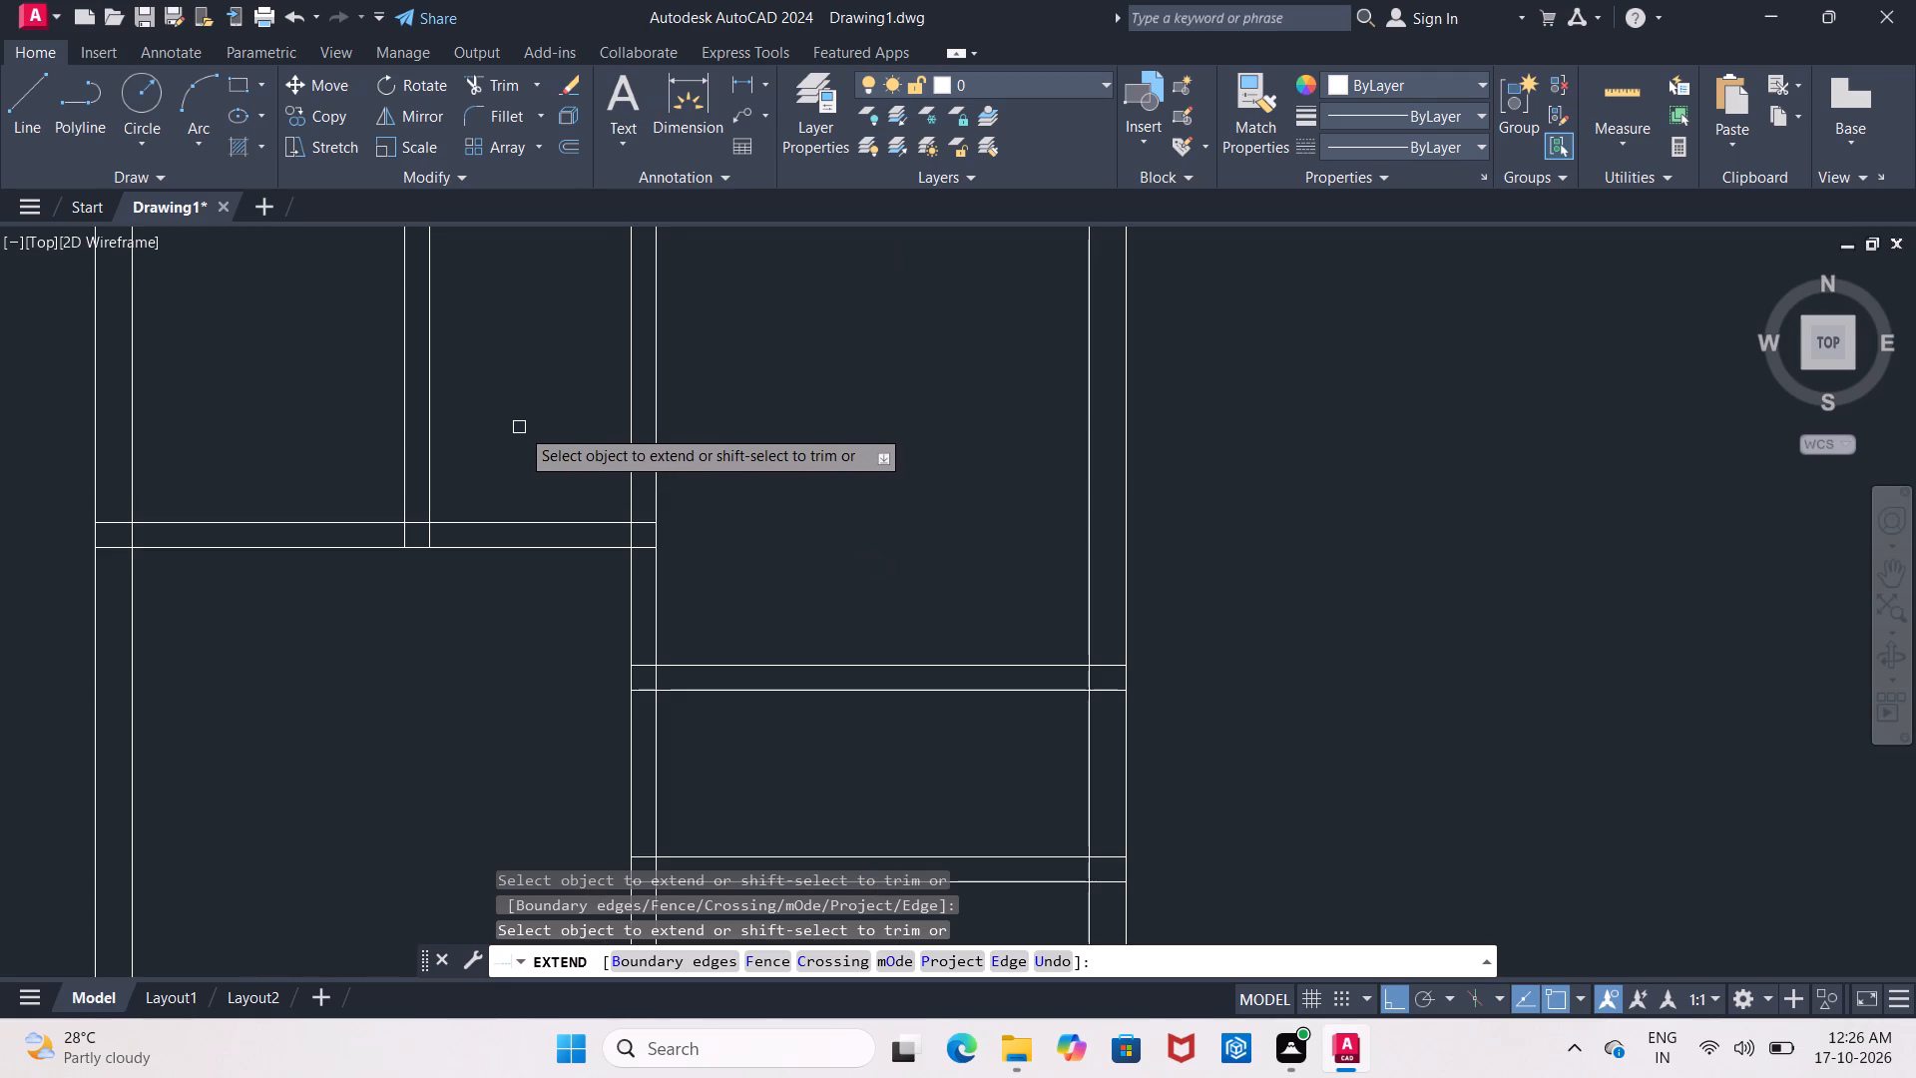
scroll(712, 426, "down", 3)
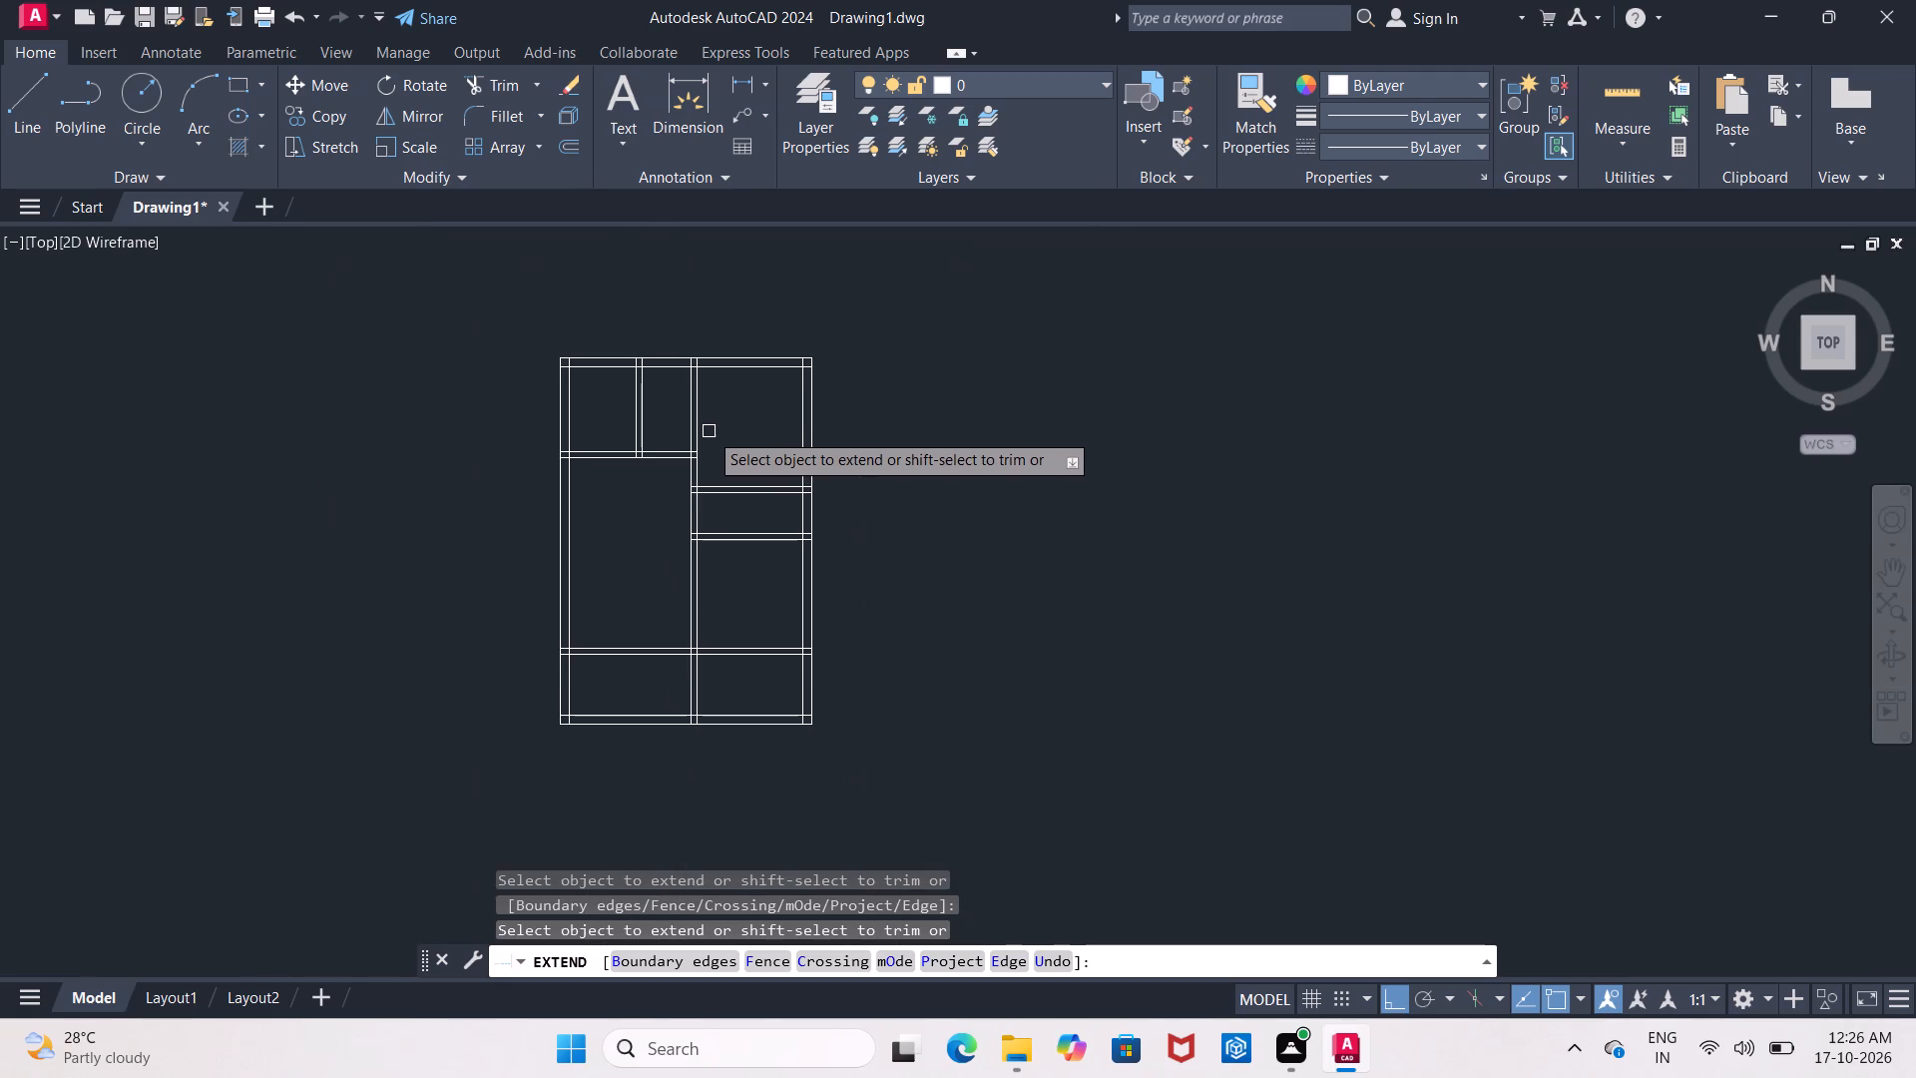
scroll(706, 460, "up", 1)
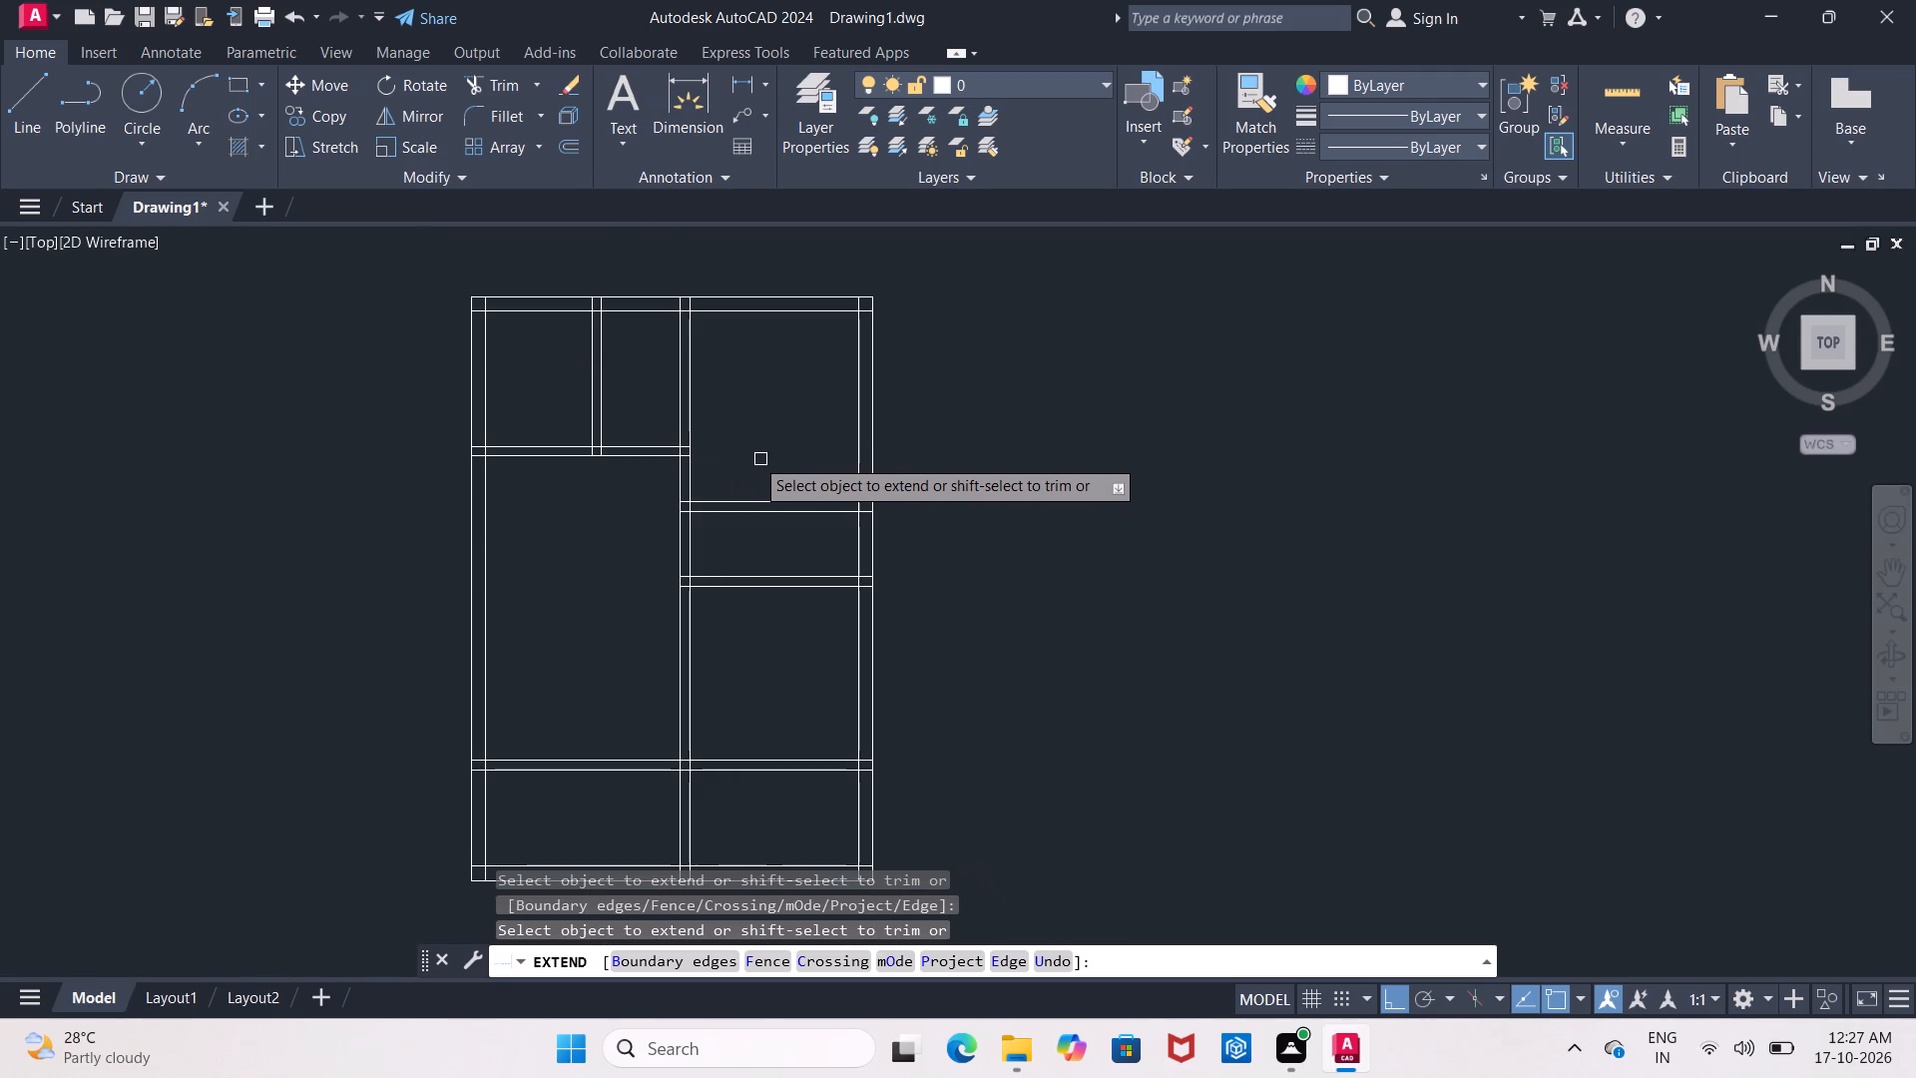
key("Escape")
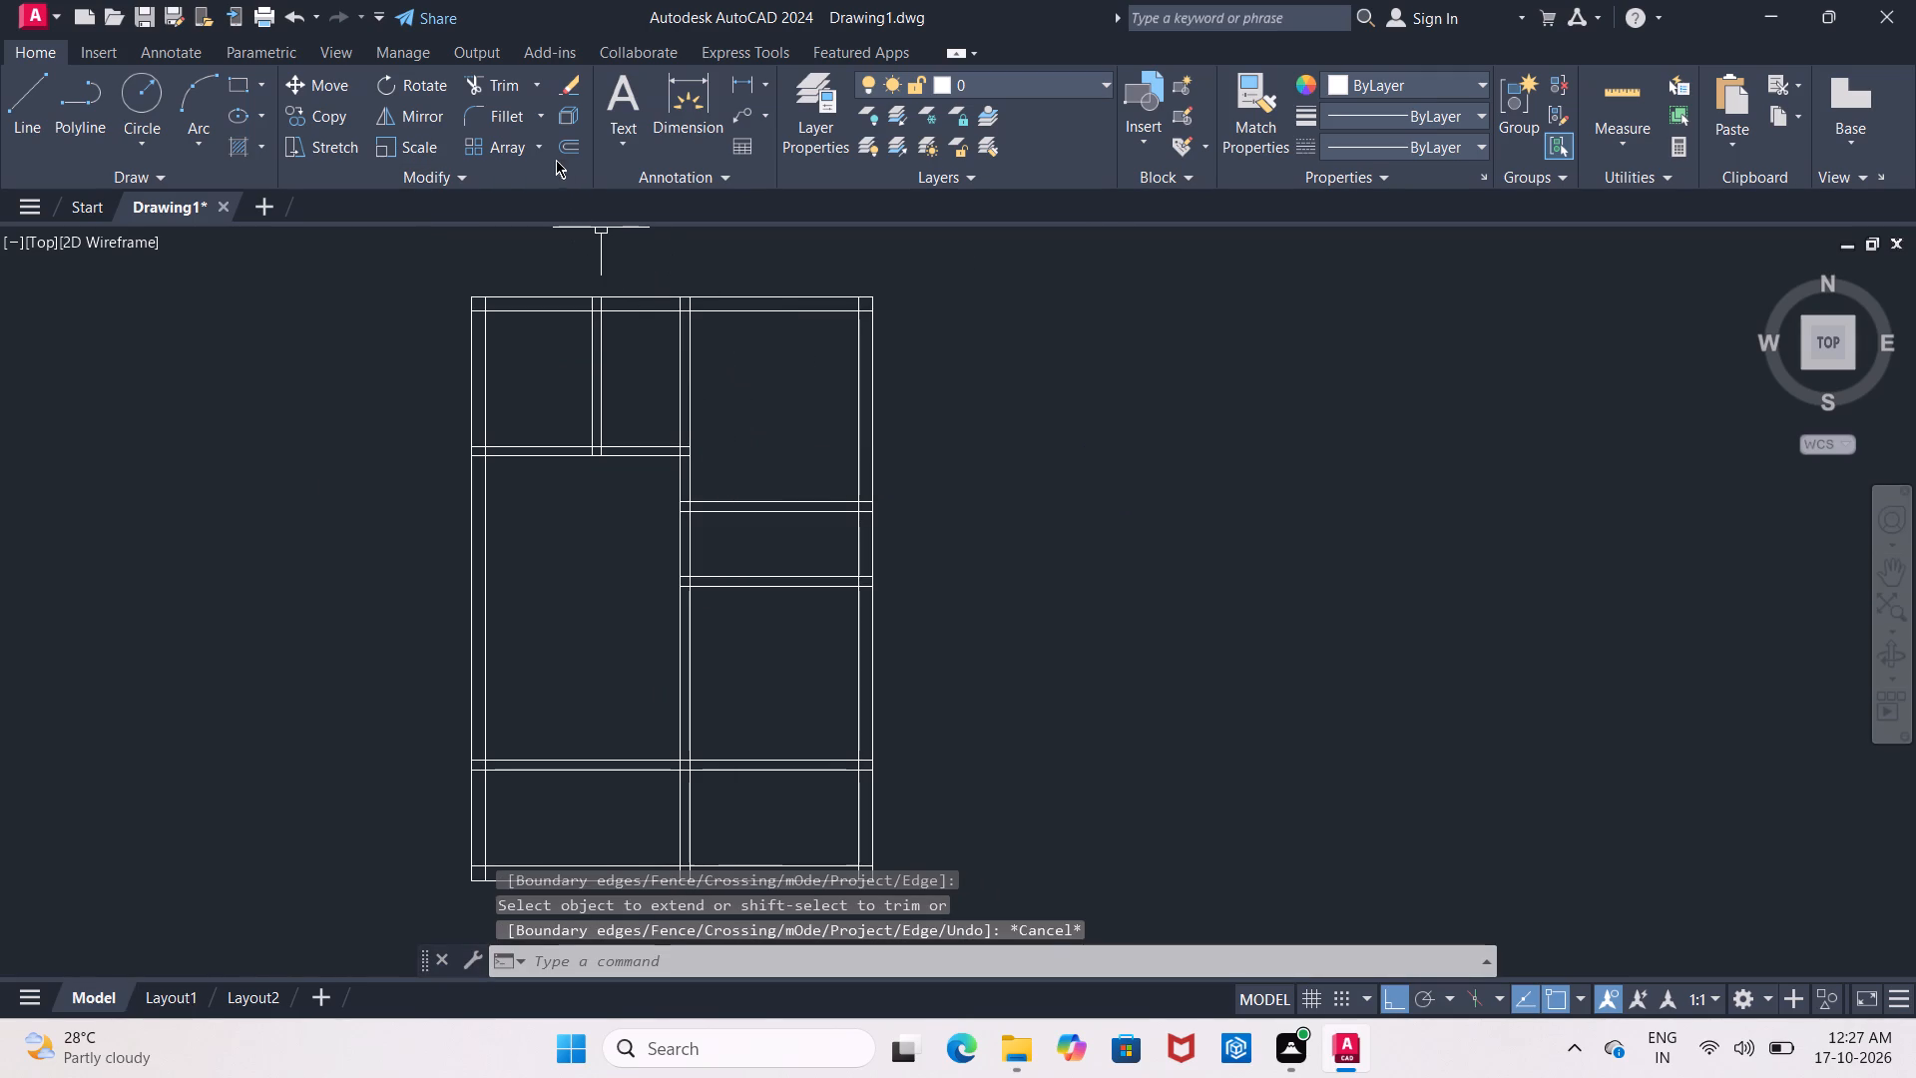
Offset the right wall's inner line 5'4.5" inward to start a vertical partition.
left_click(557, 158)
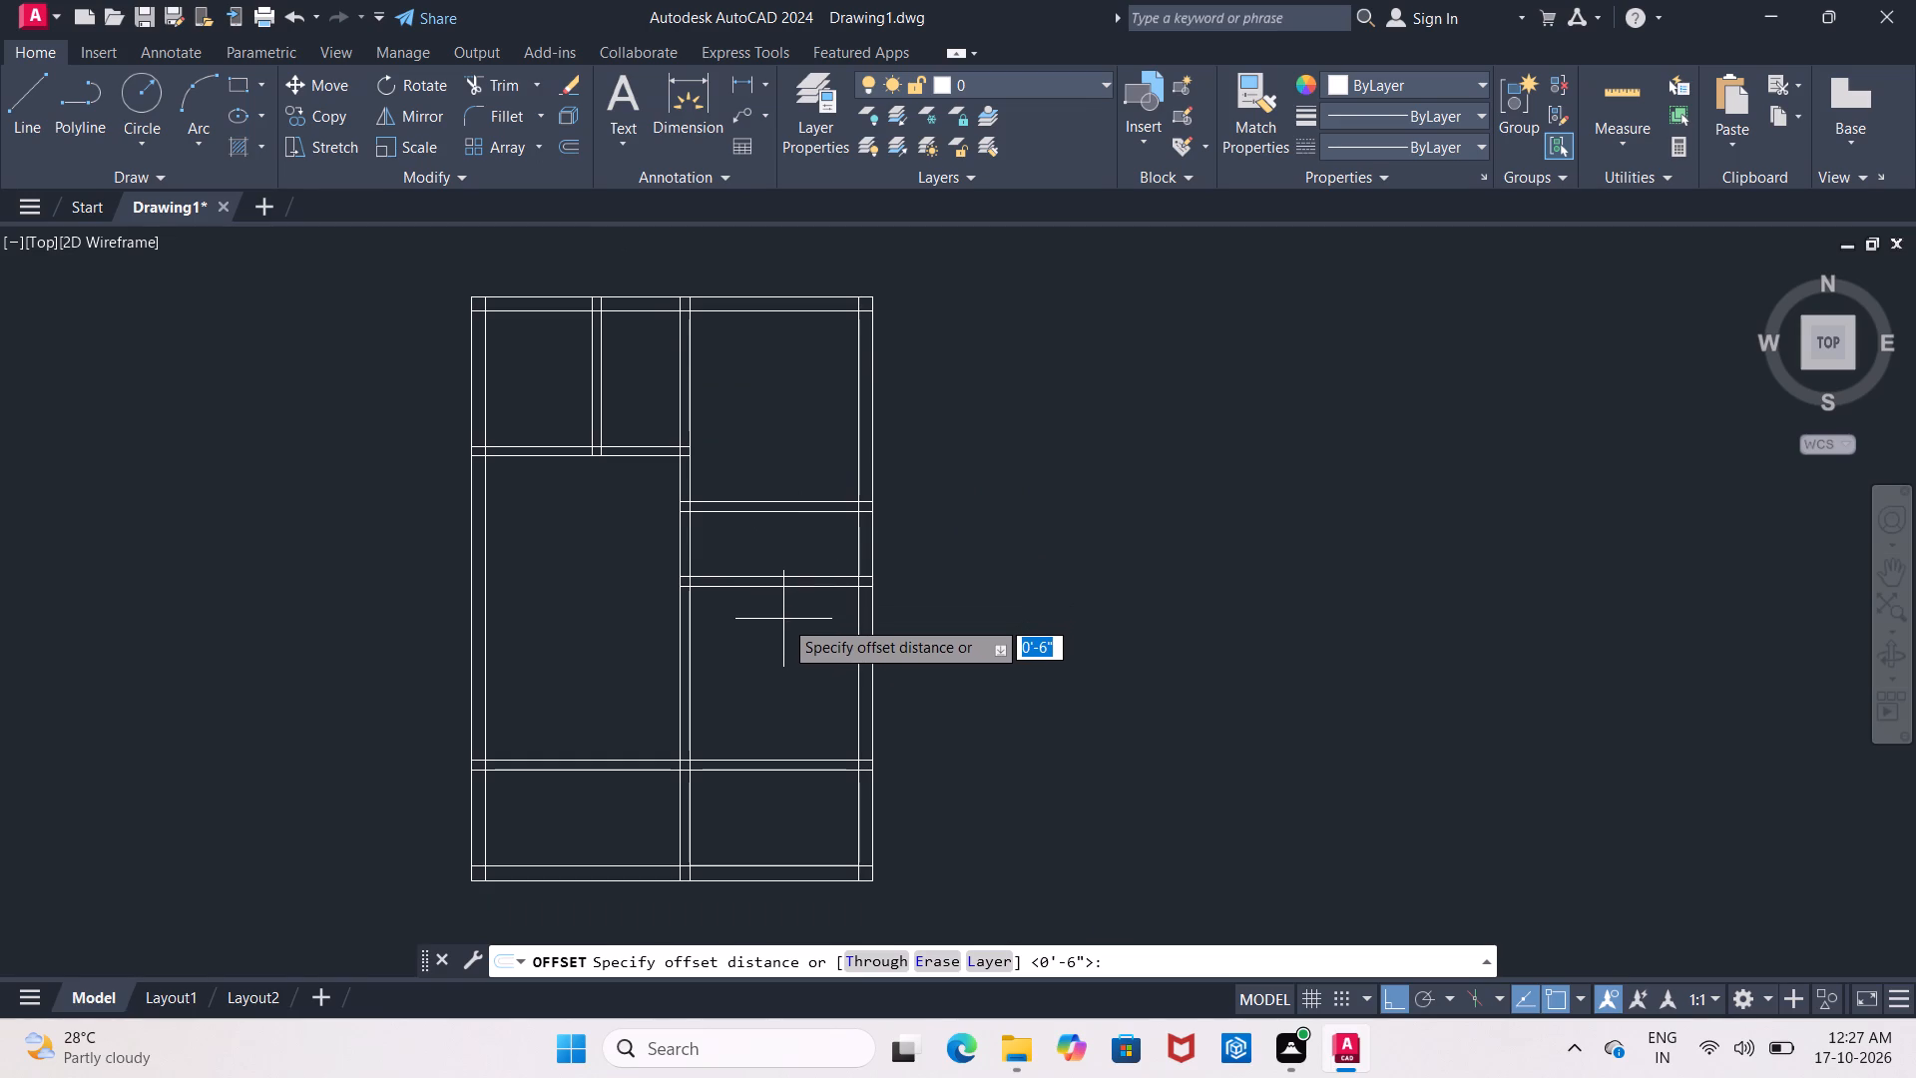
key("5")
key("apostrophe")
type("4.5")
key("shift+quotedbl")
key("Return")
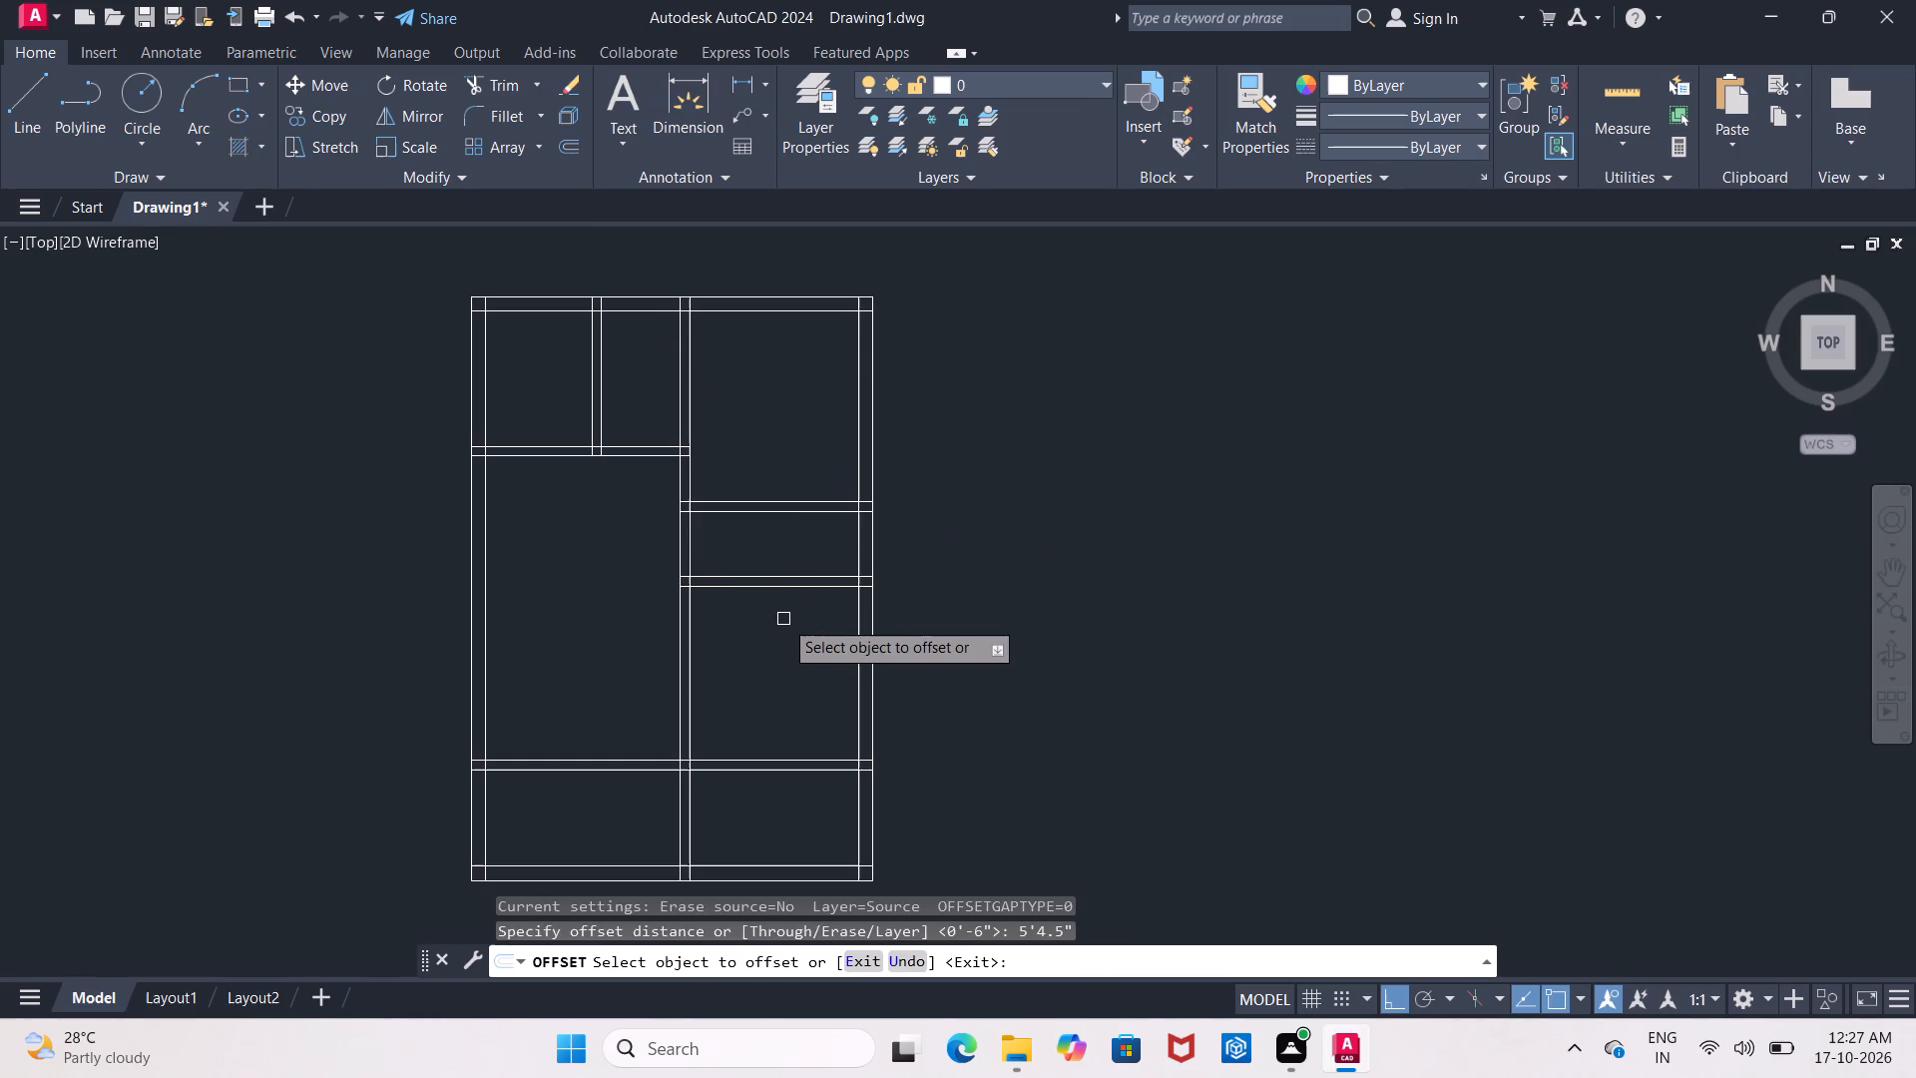
left_click(856, 545)
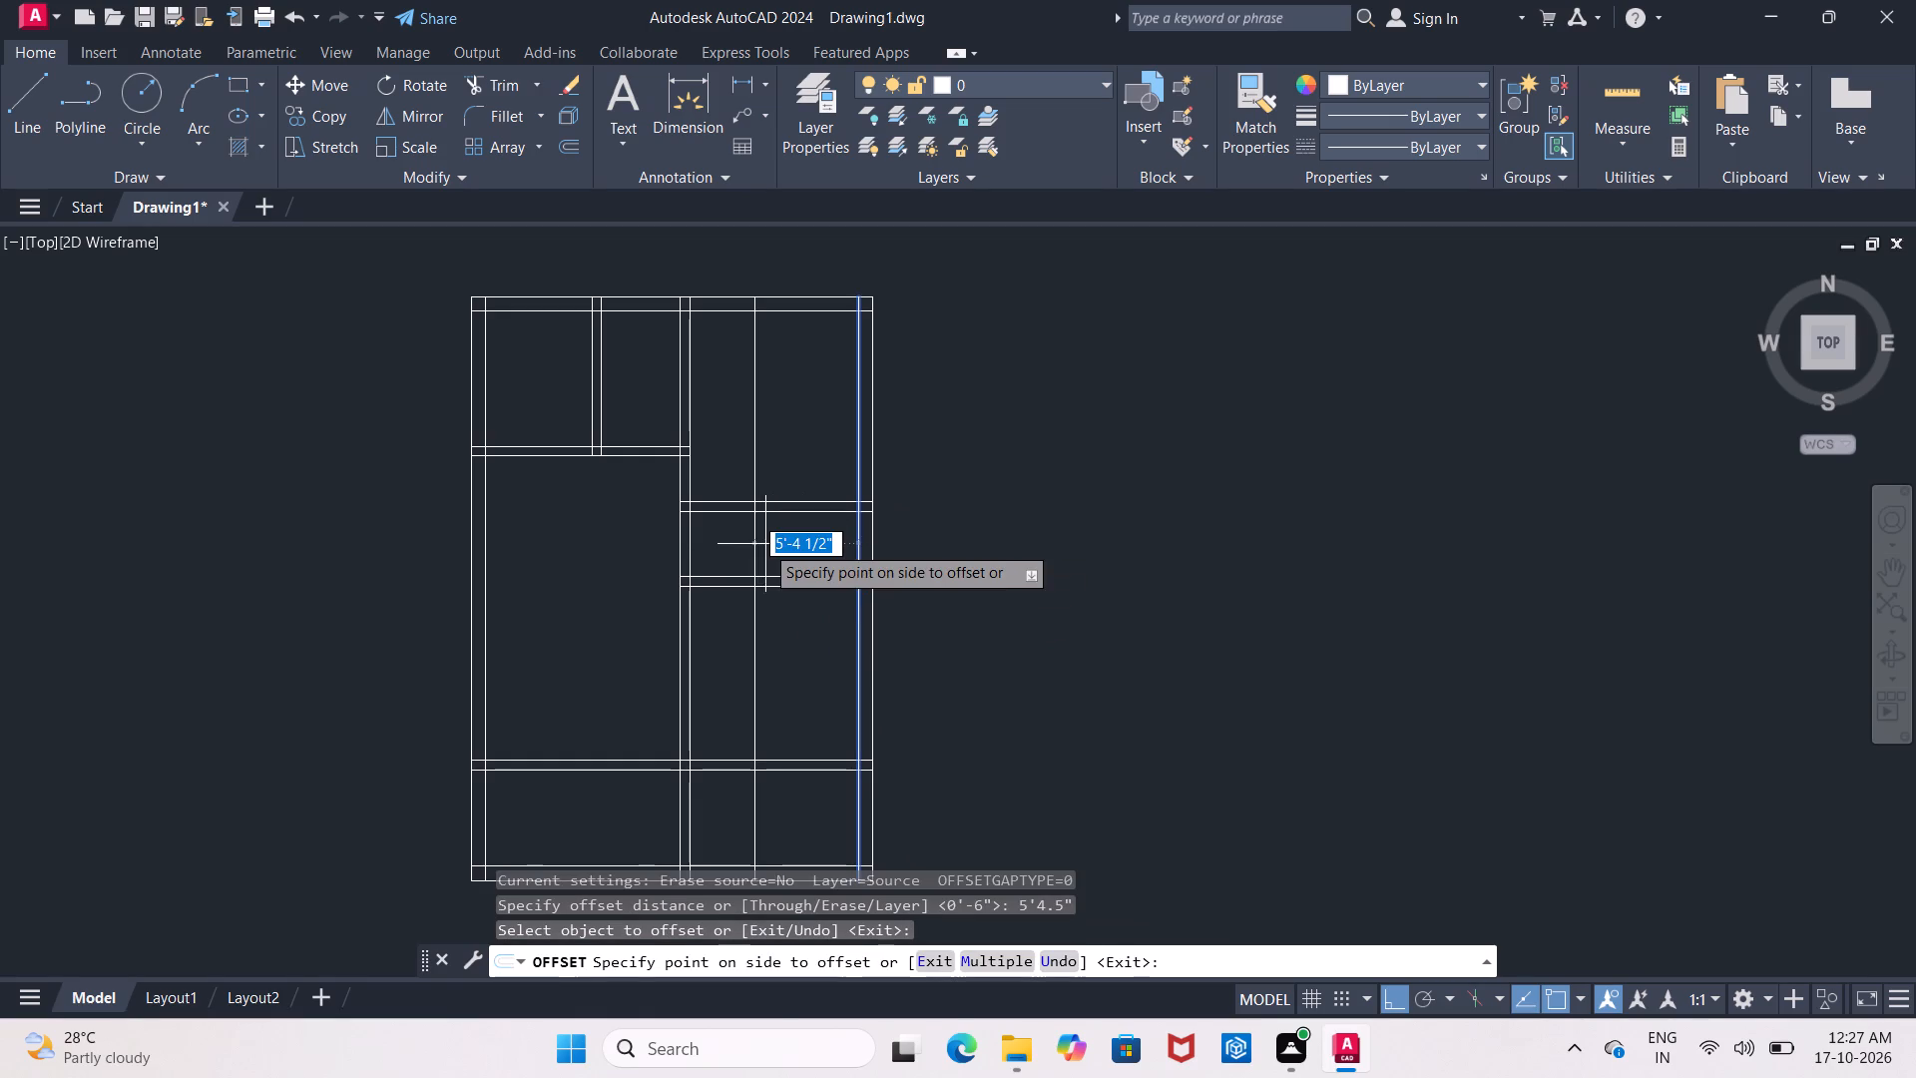
left_click(732, 542)
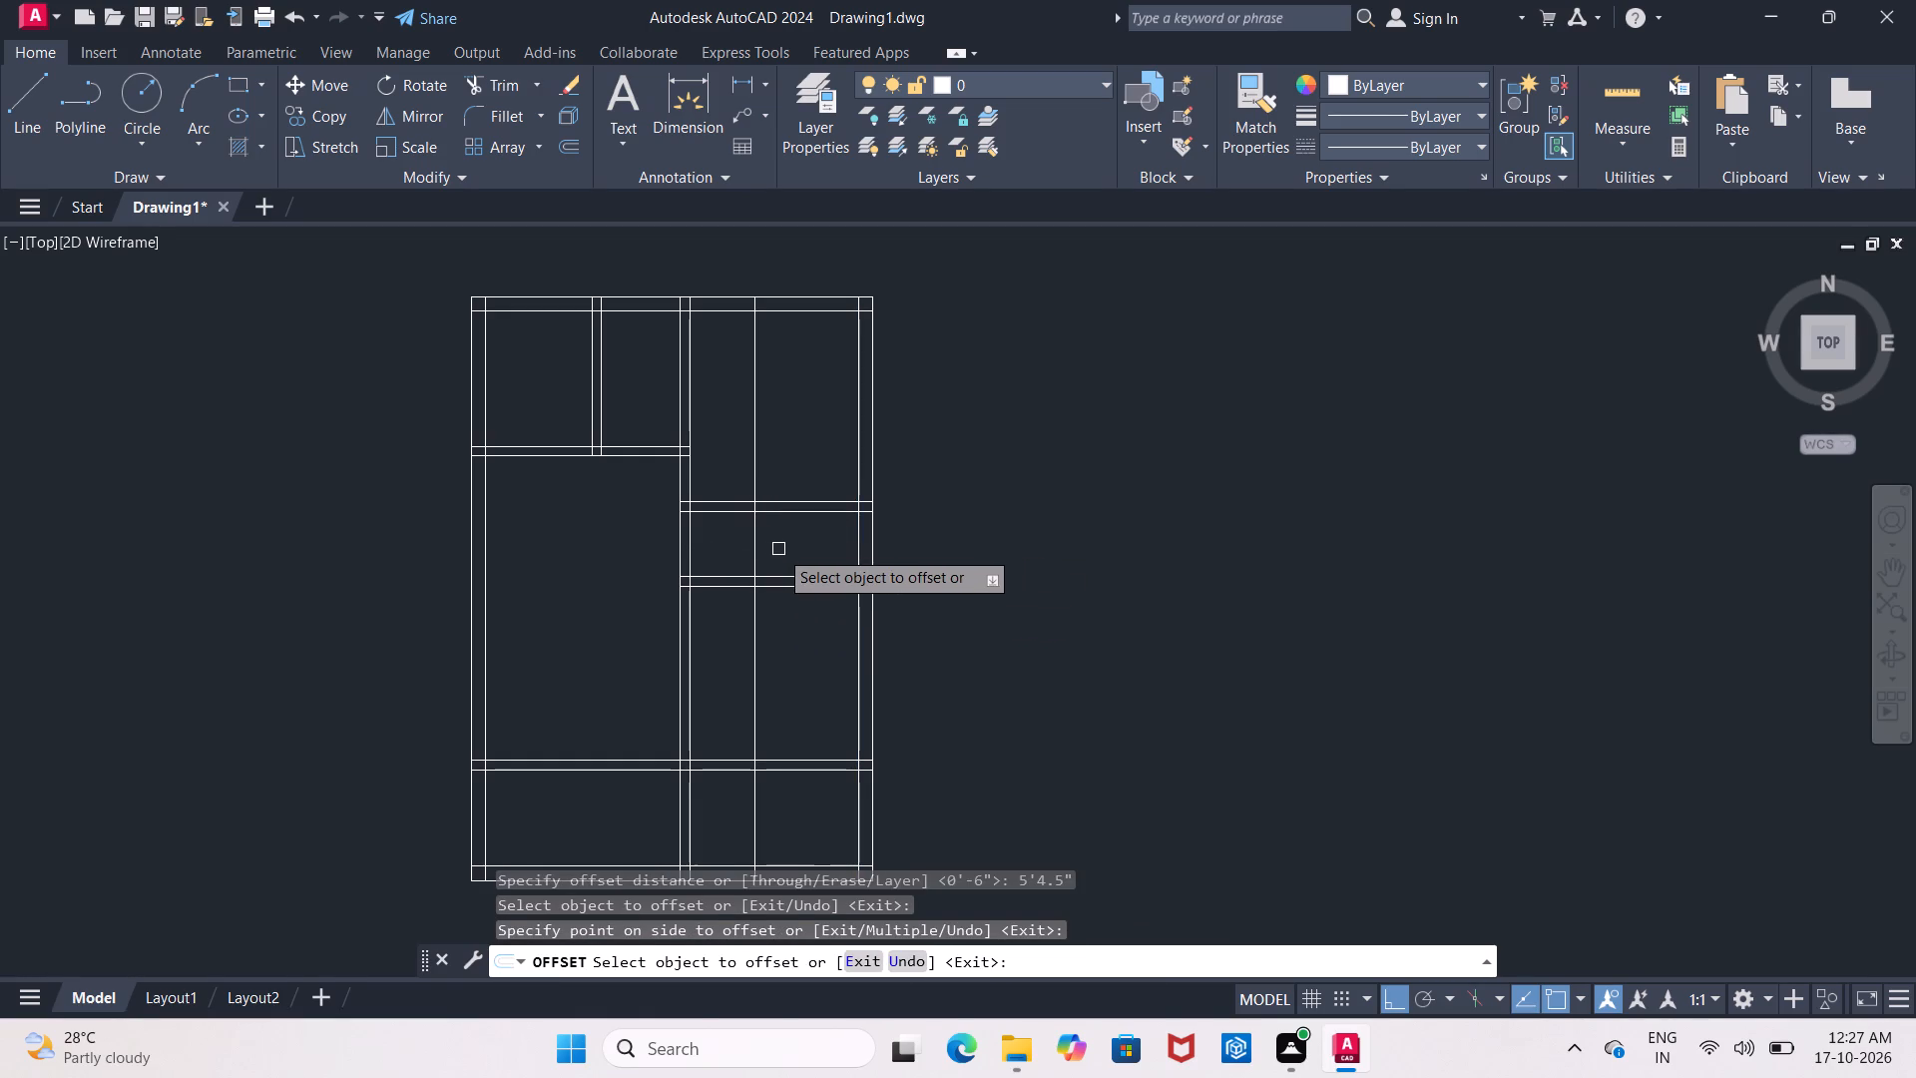
key("Return")
Offset the new vertical line 6" toward the central partition to form the partition's second line.
key("Return")
key("6")
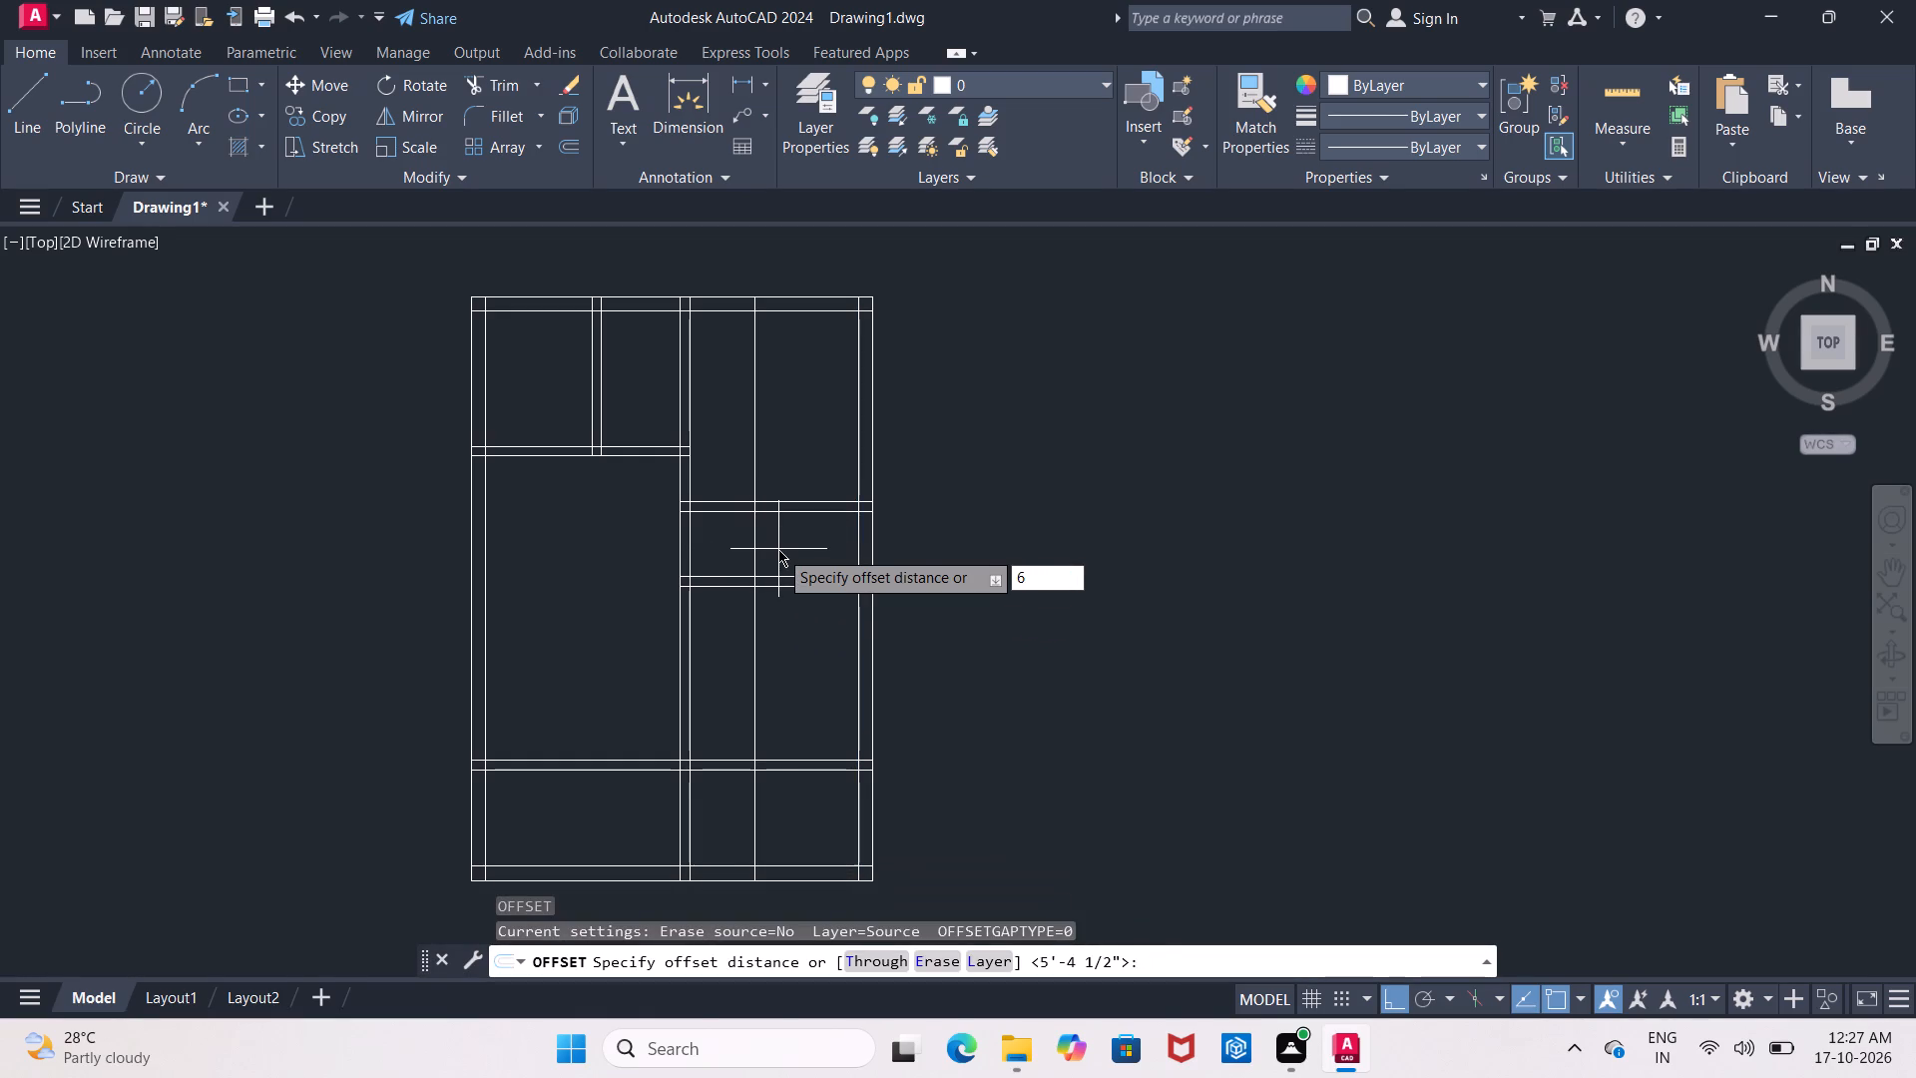
key("shift+quotedbl")
key("Return")
left_click(758, 535)
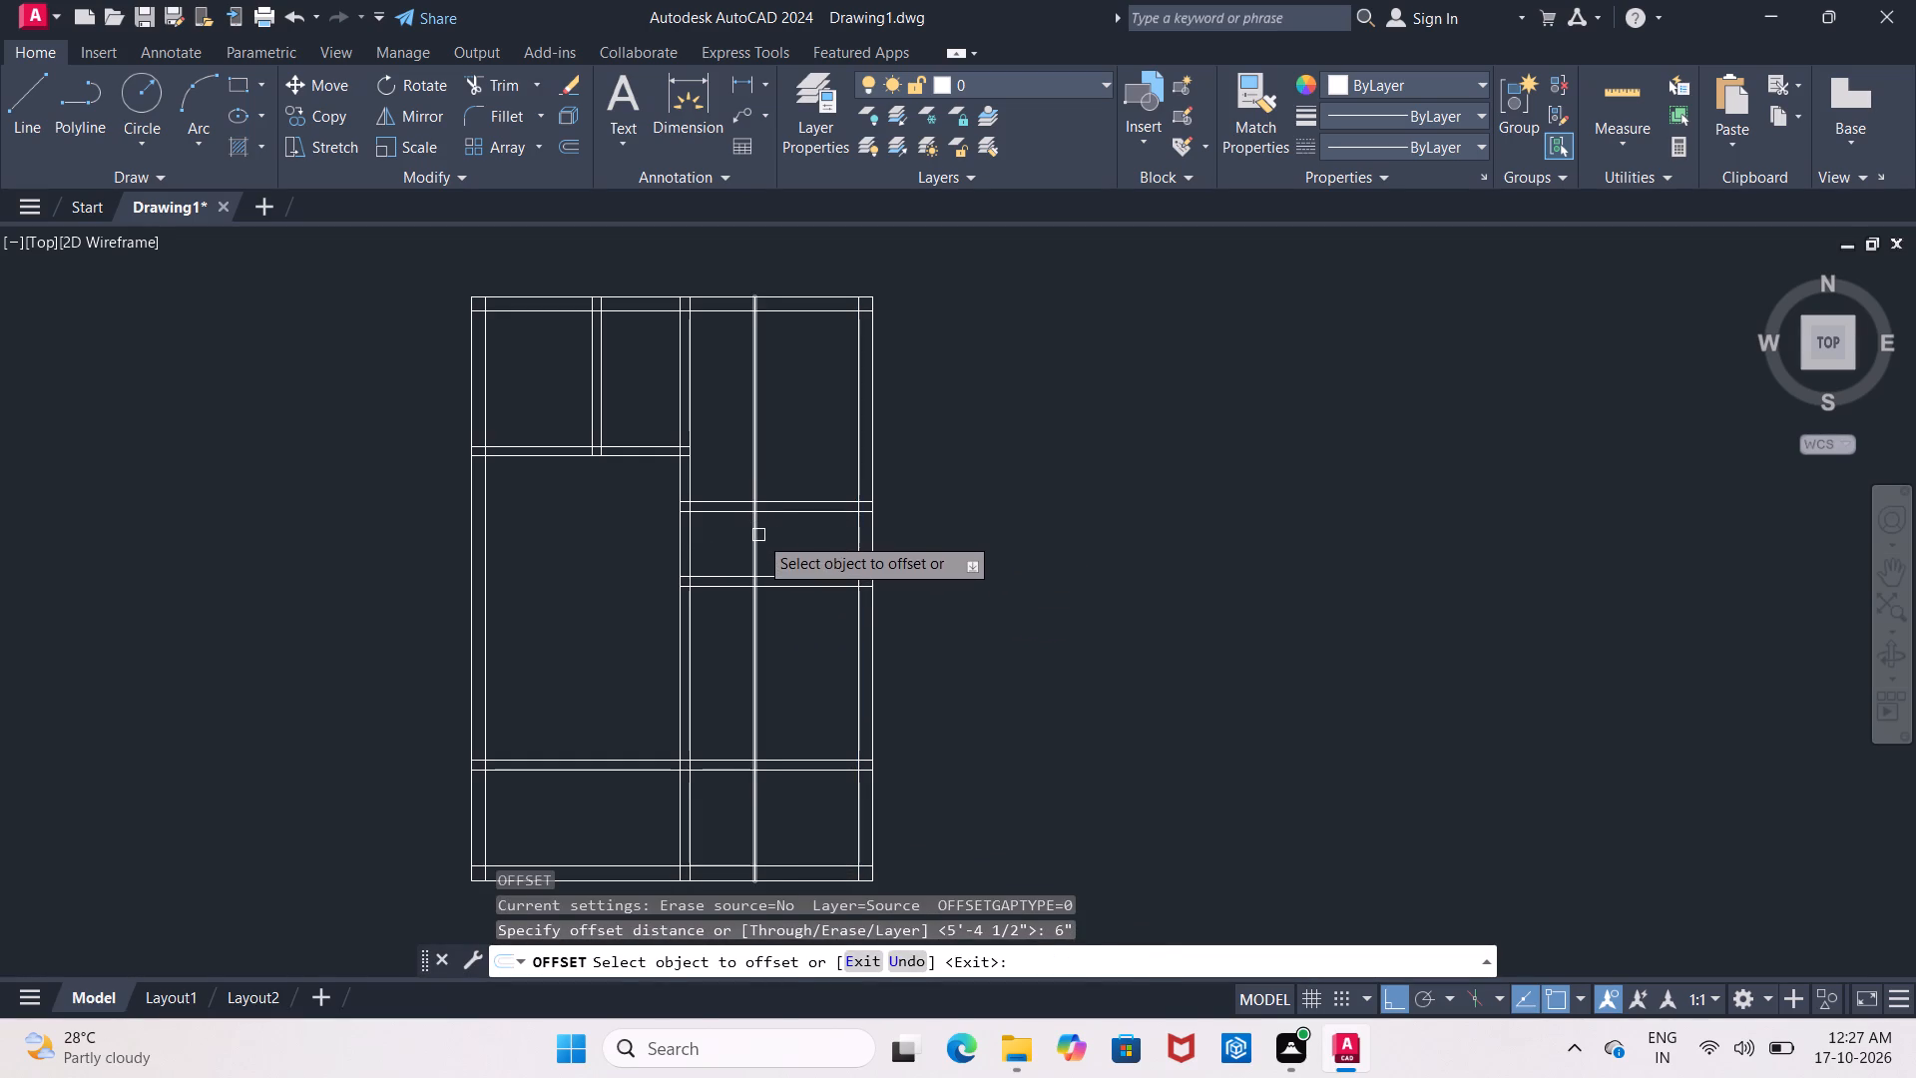
left_click(683, 569)
key("Escape")
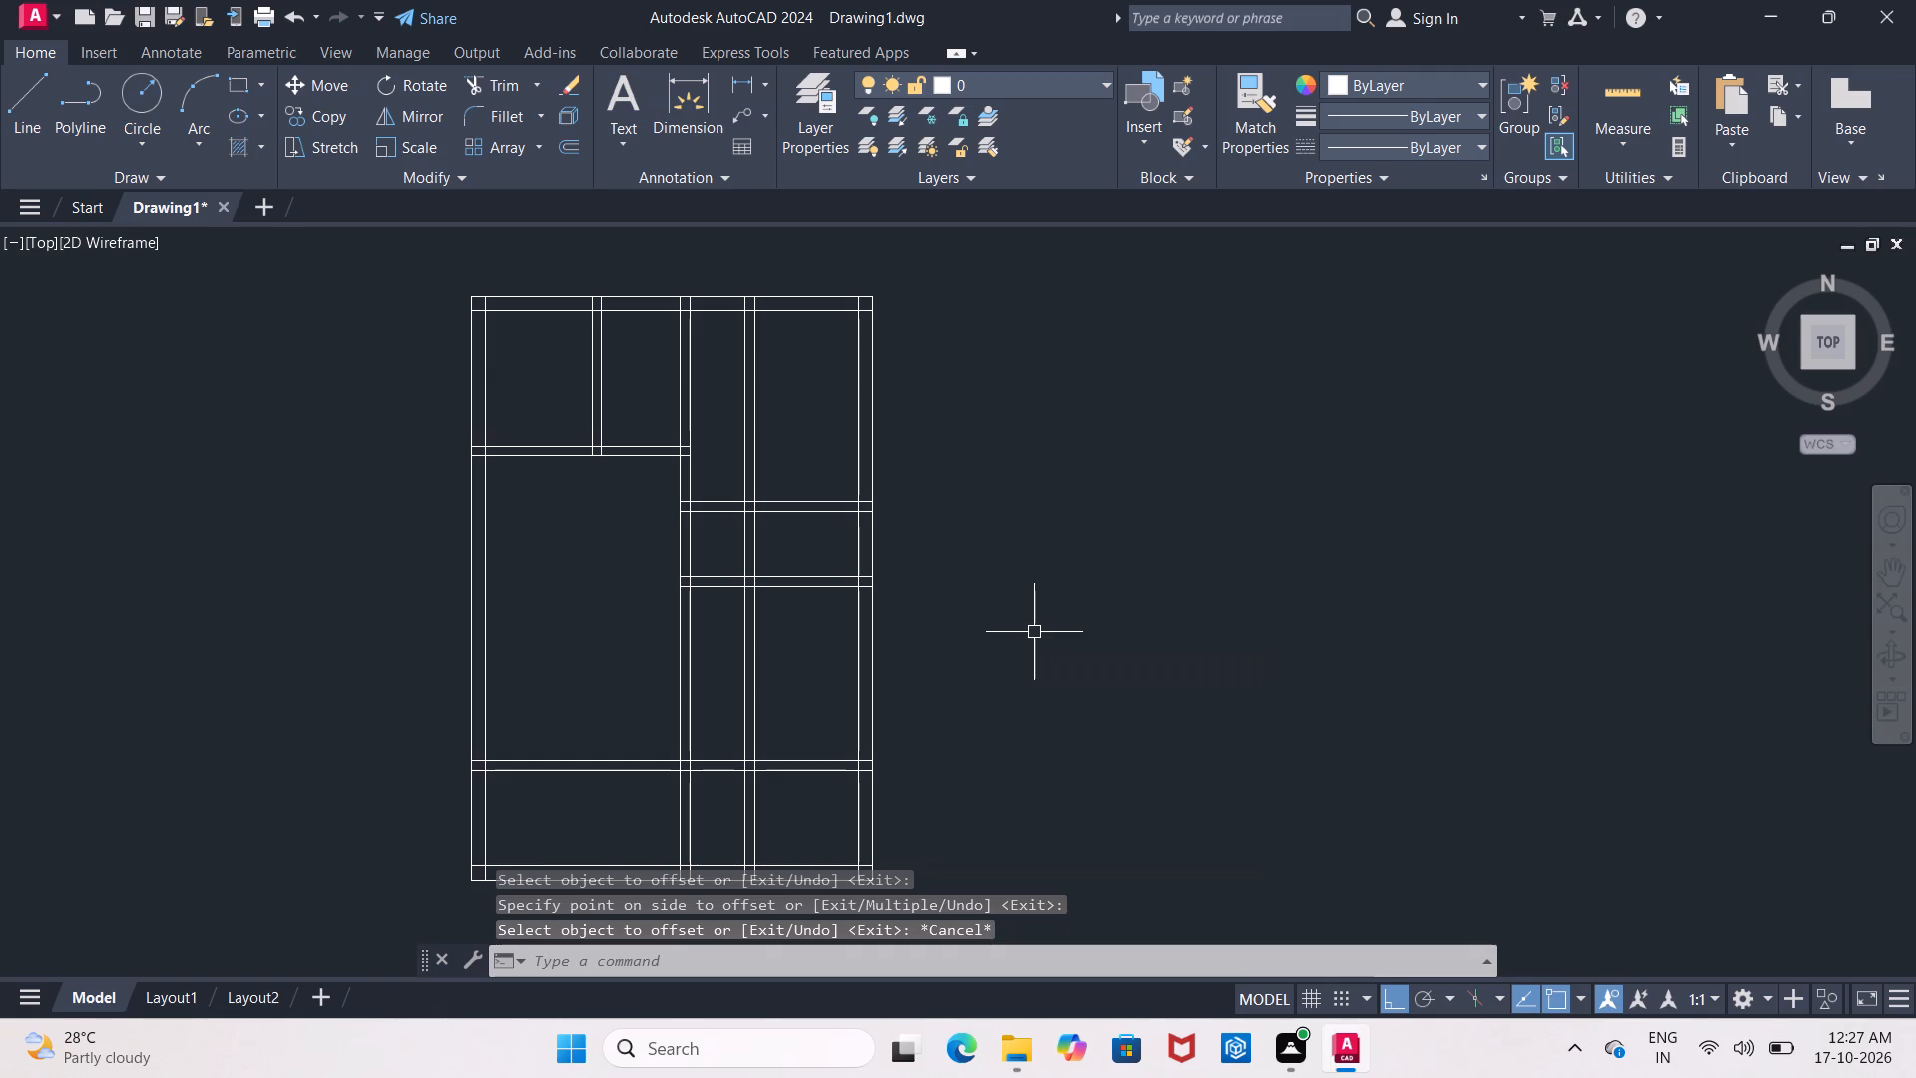
Trim both lines of the new vertical partition between the top wall's inner line and the first right-side horizontal partition below it.
key("t")
key("r")
key("Return")
key("Return")
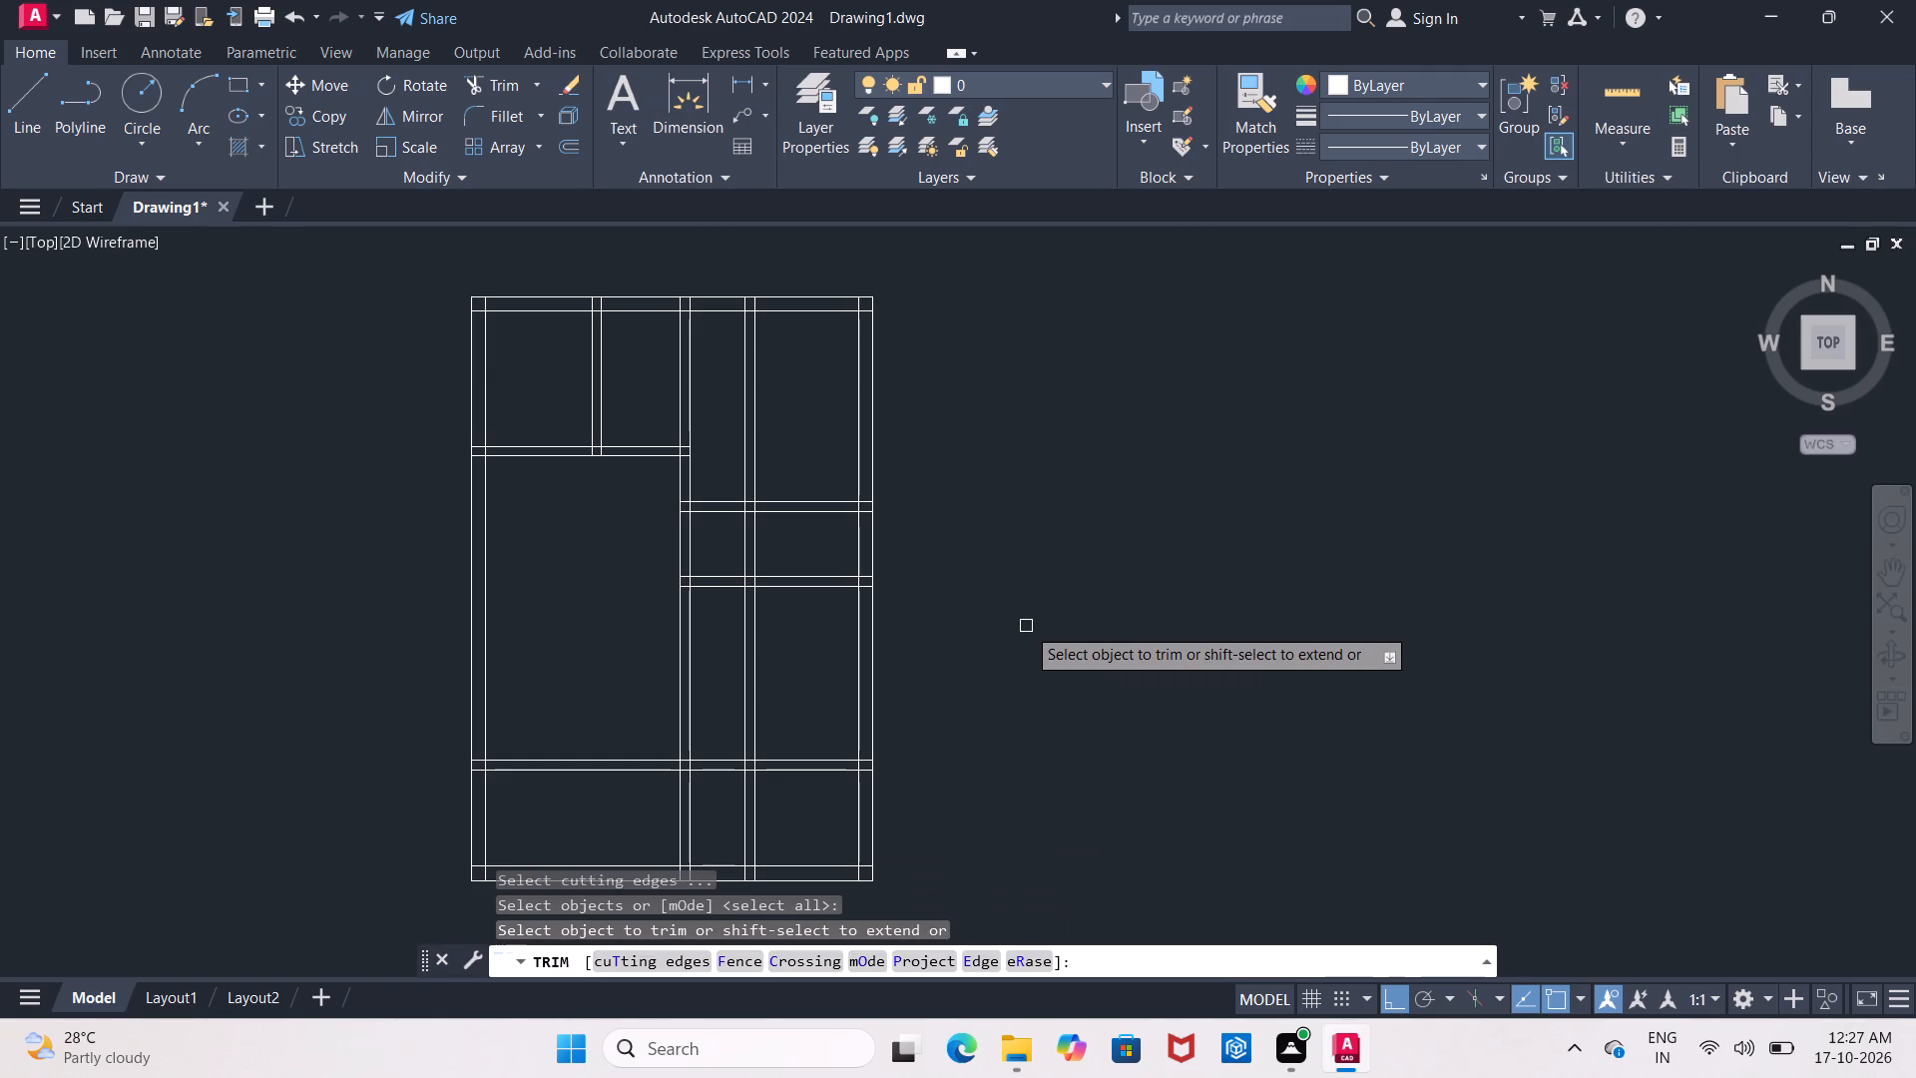
left_click(718, 385)
left_click(757, 431)
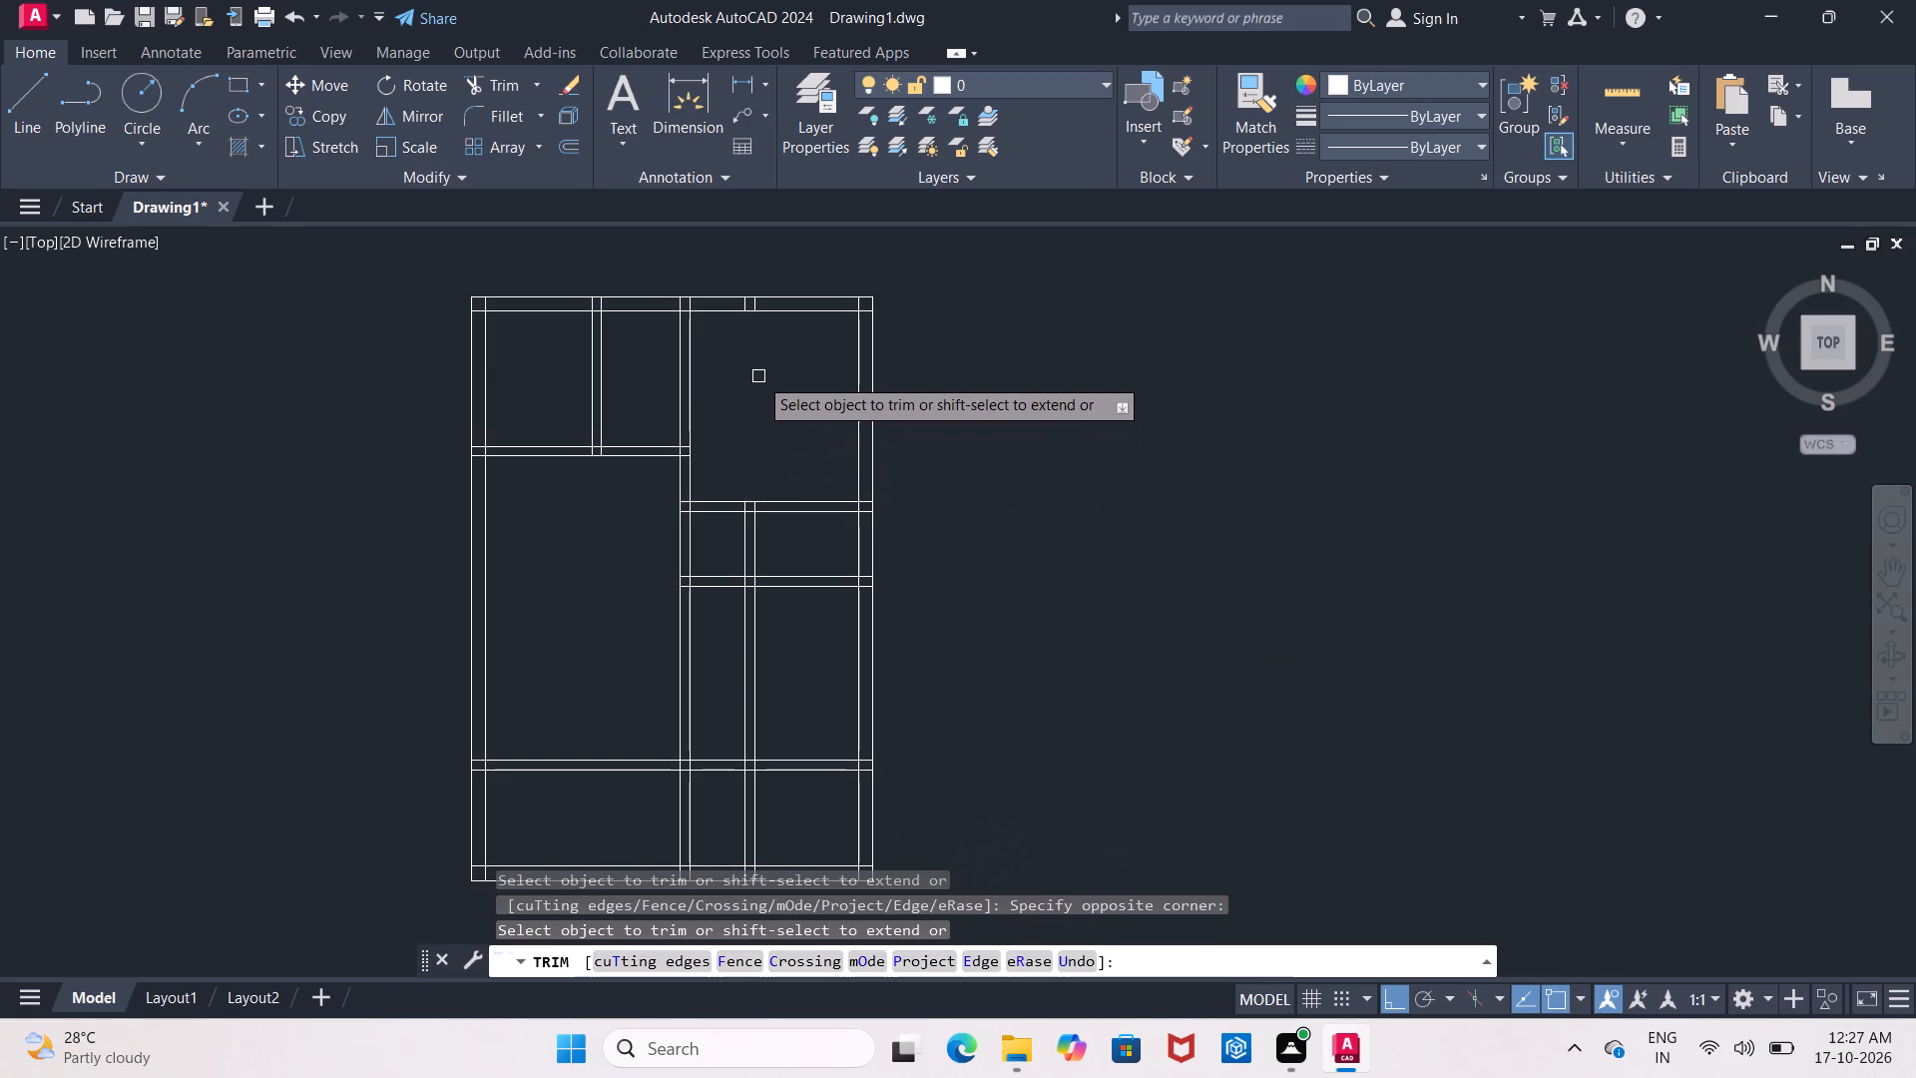
Erase the two leftover stubs of the right-side vertical partition between the top wall's outer and inner lines.
scroll(757, 336, "up", 2)
middle_click_drag(753, 332, 762, 442)
scroll(742, 395, "up", 1)
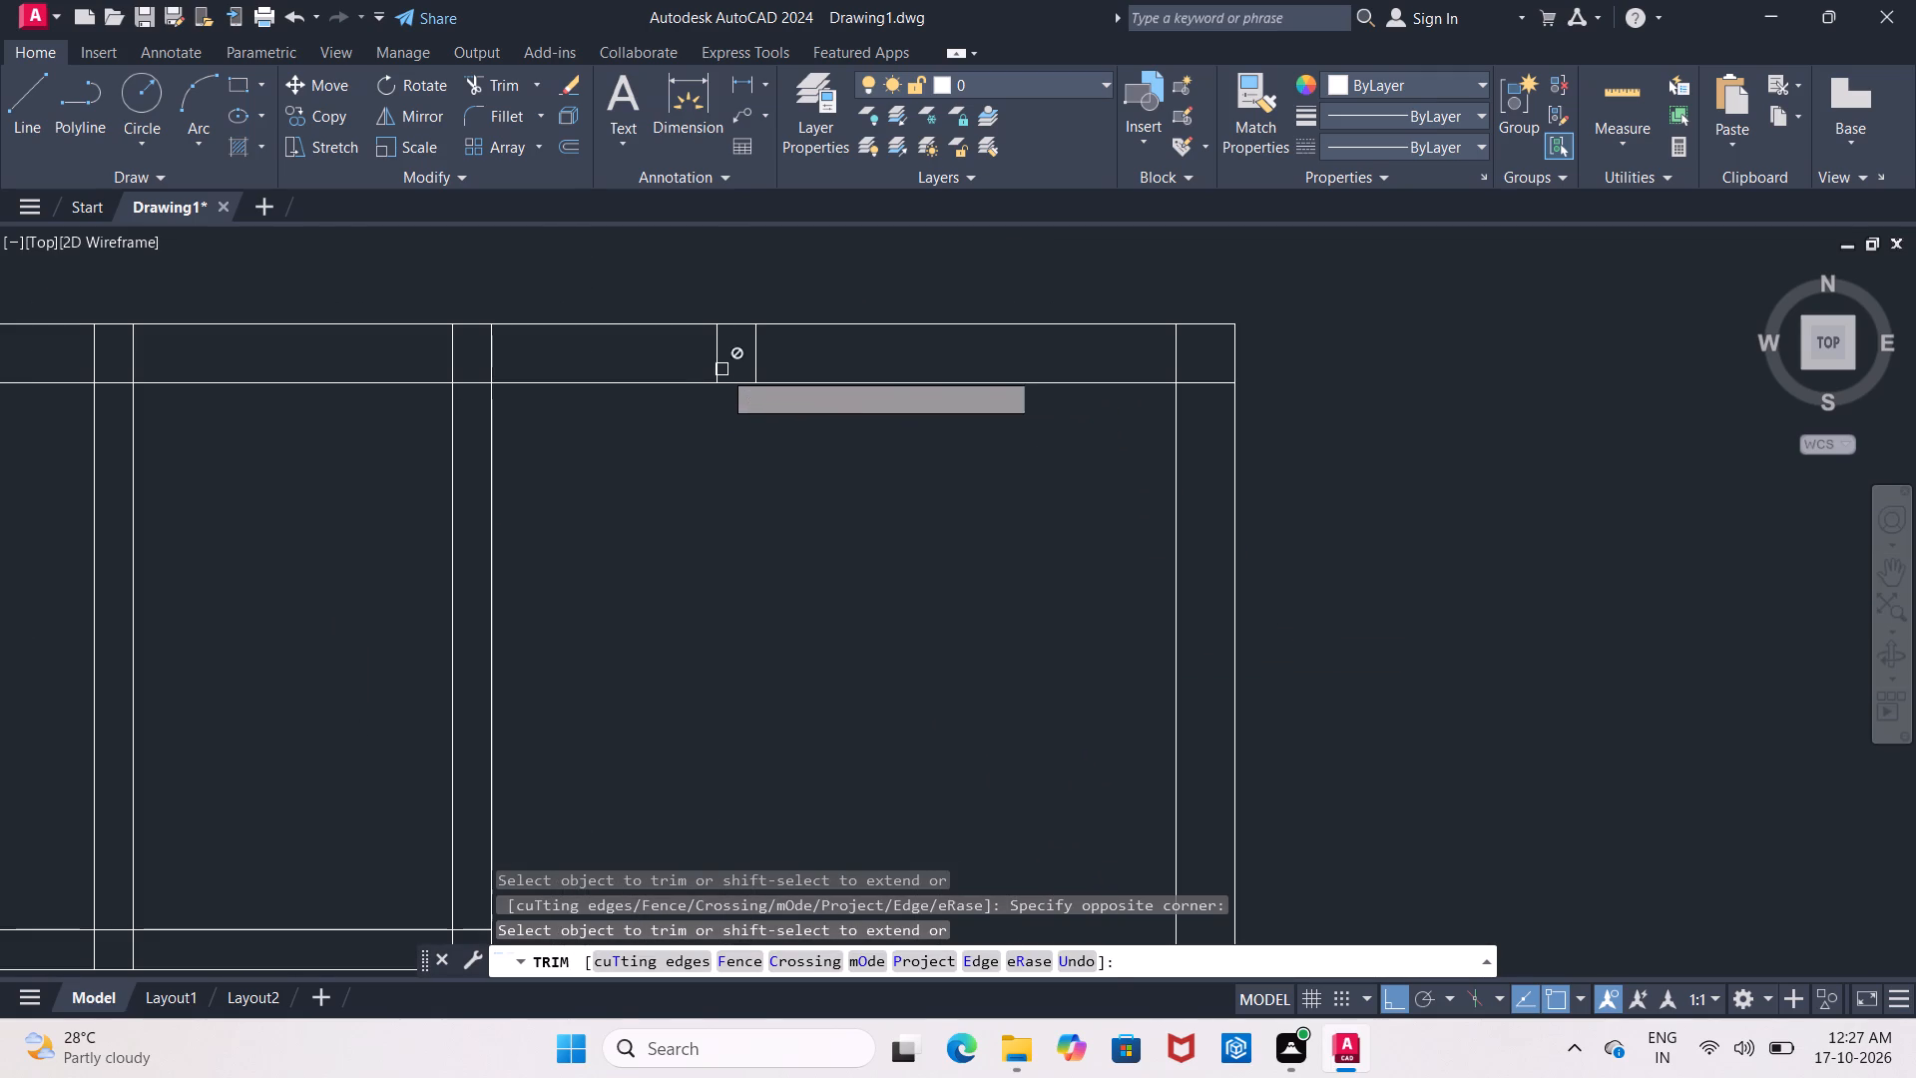
double_click(721, 369)
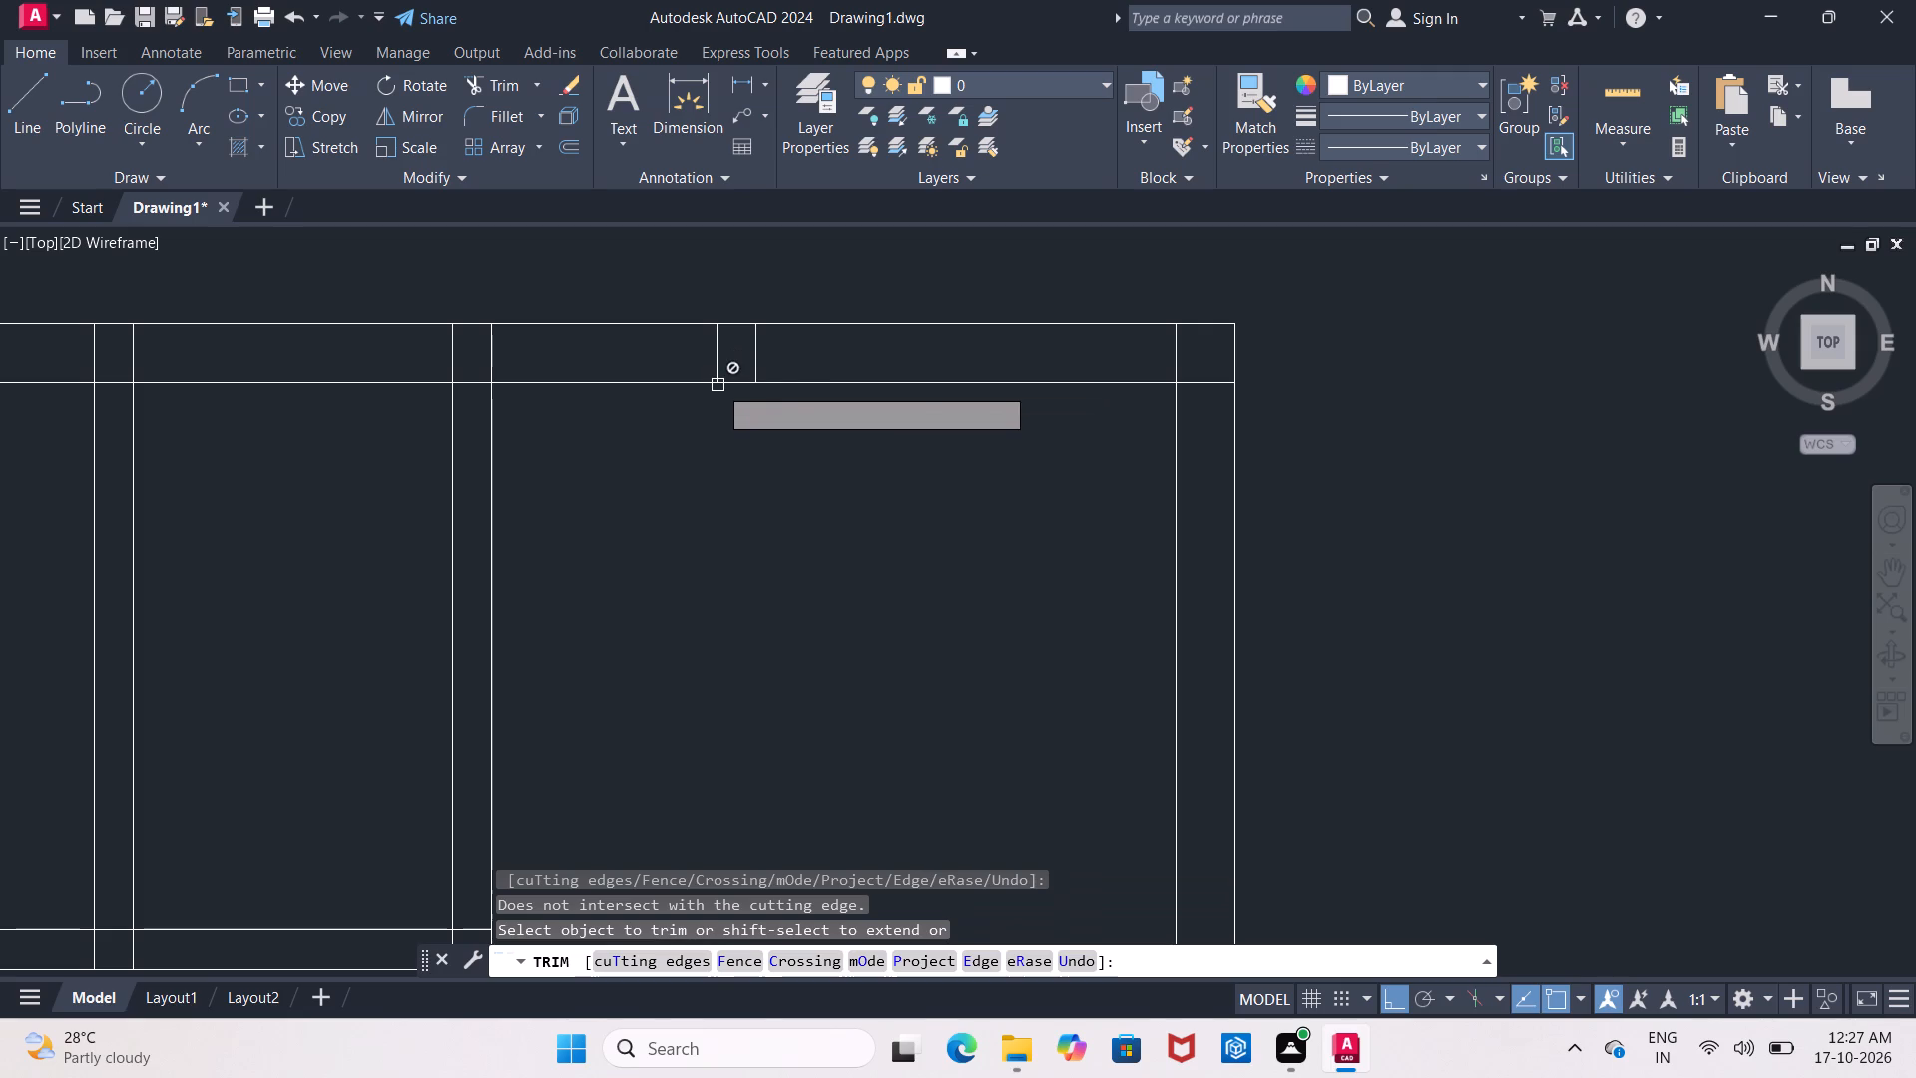
key("Escape")
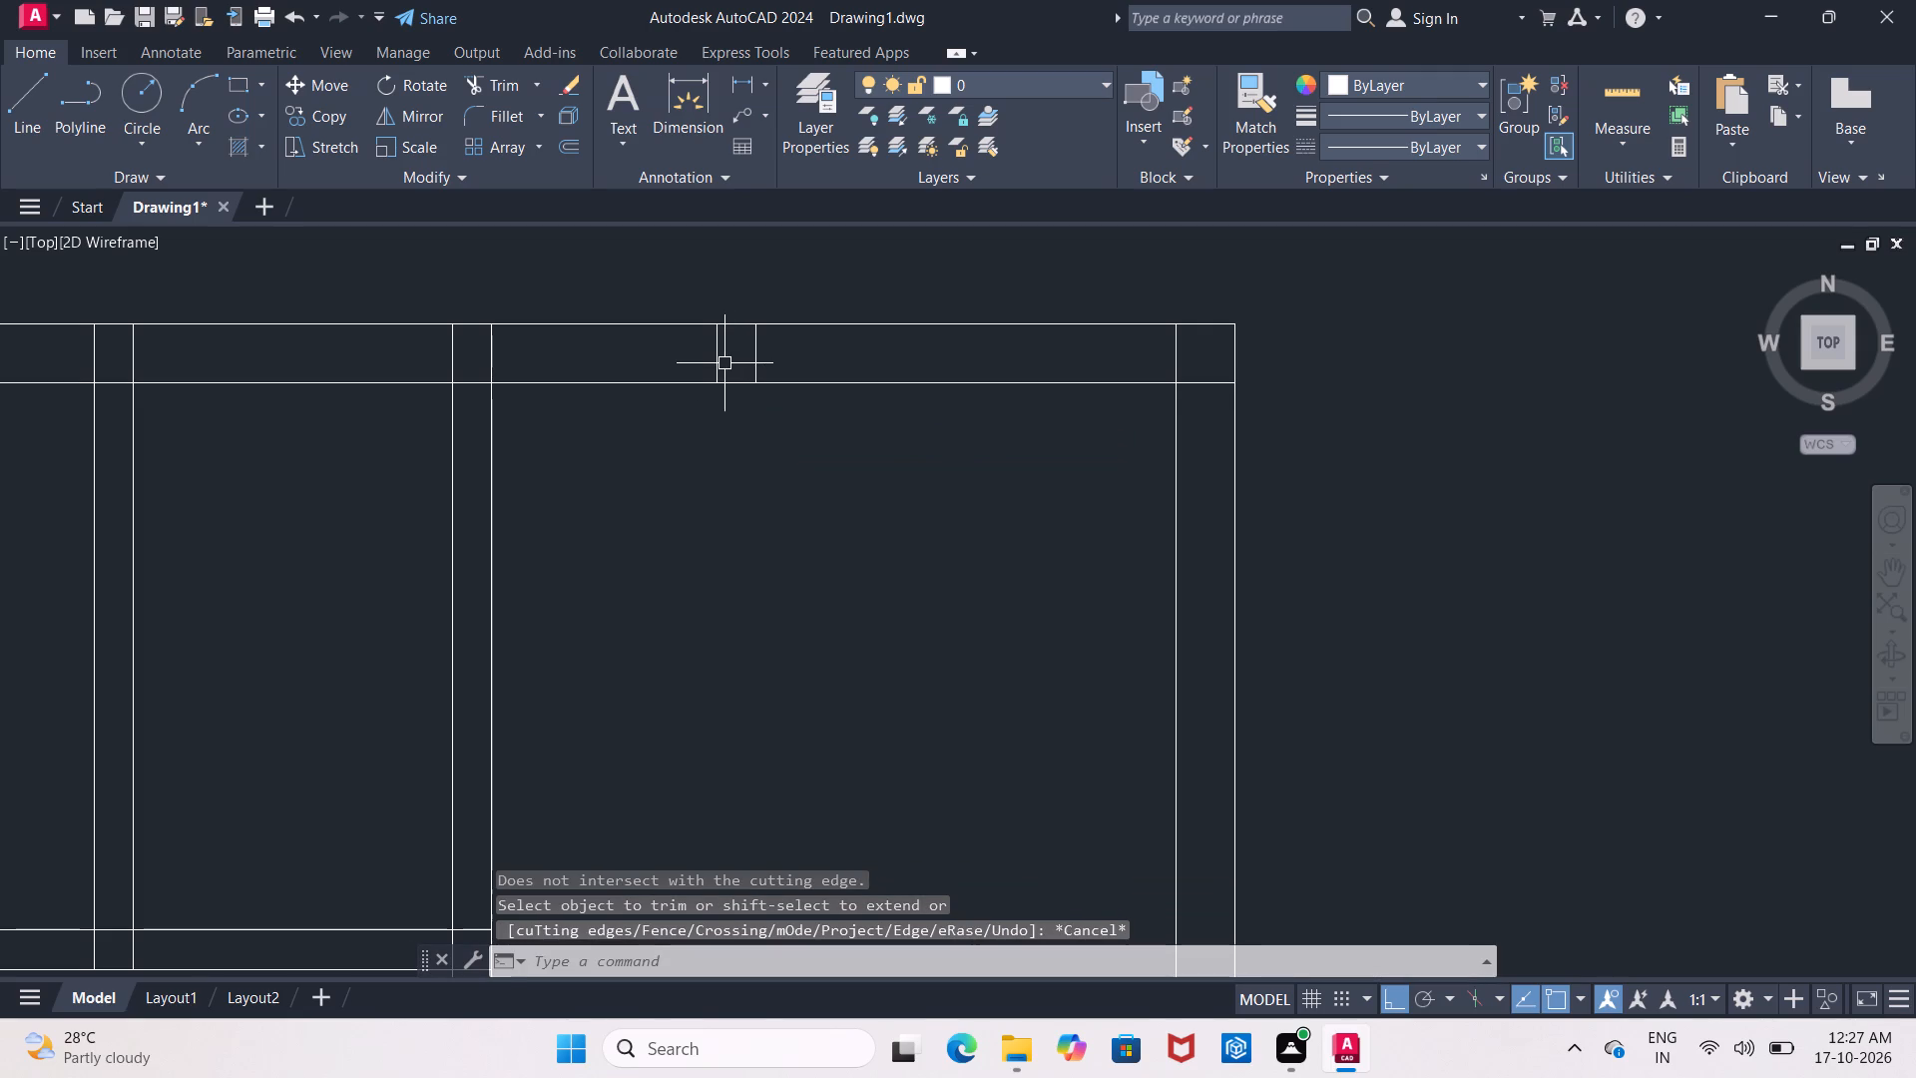
left_click(723, 363)
key("Escape")
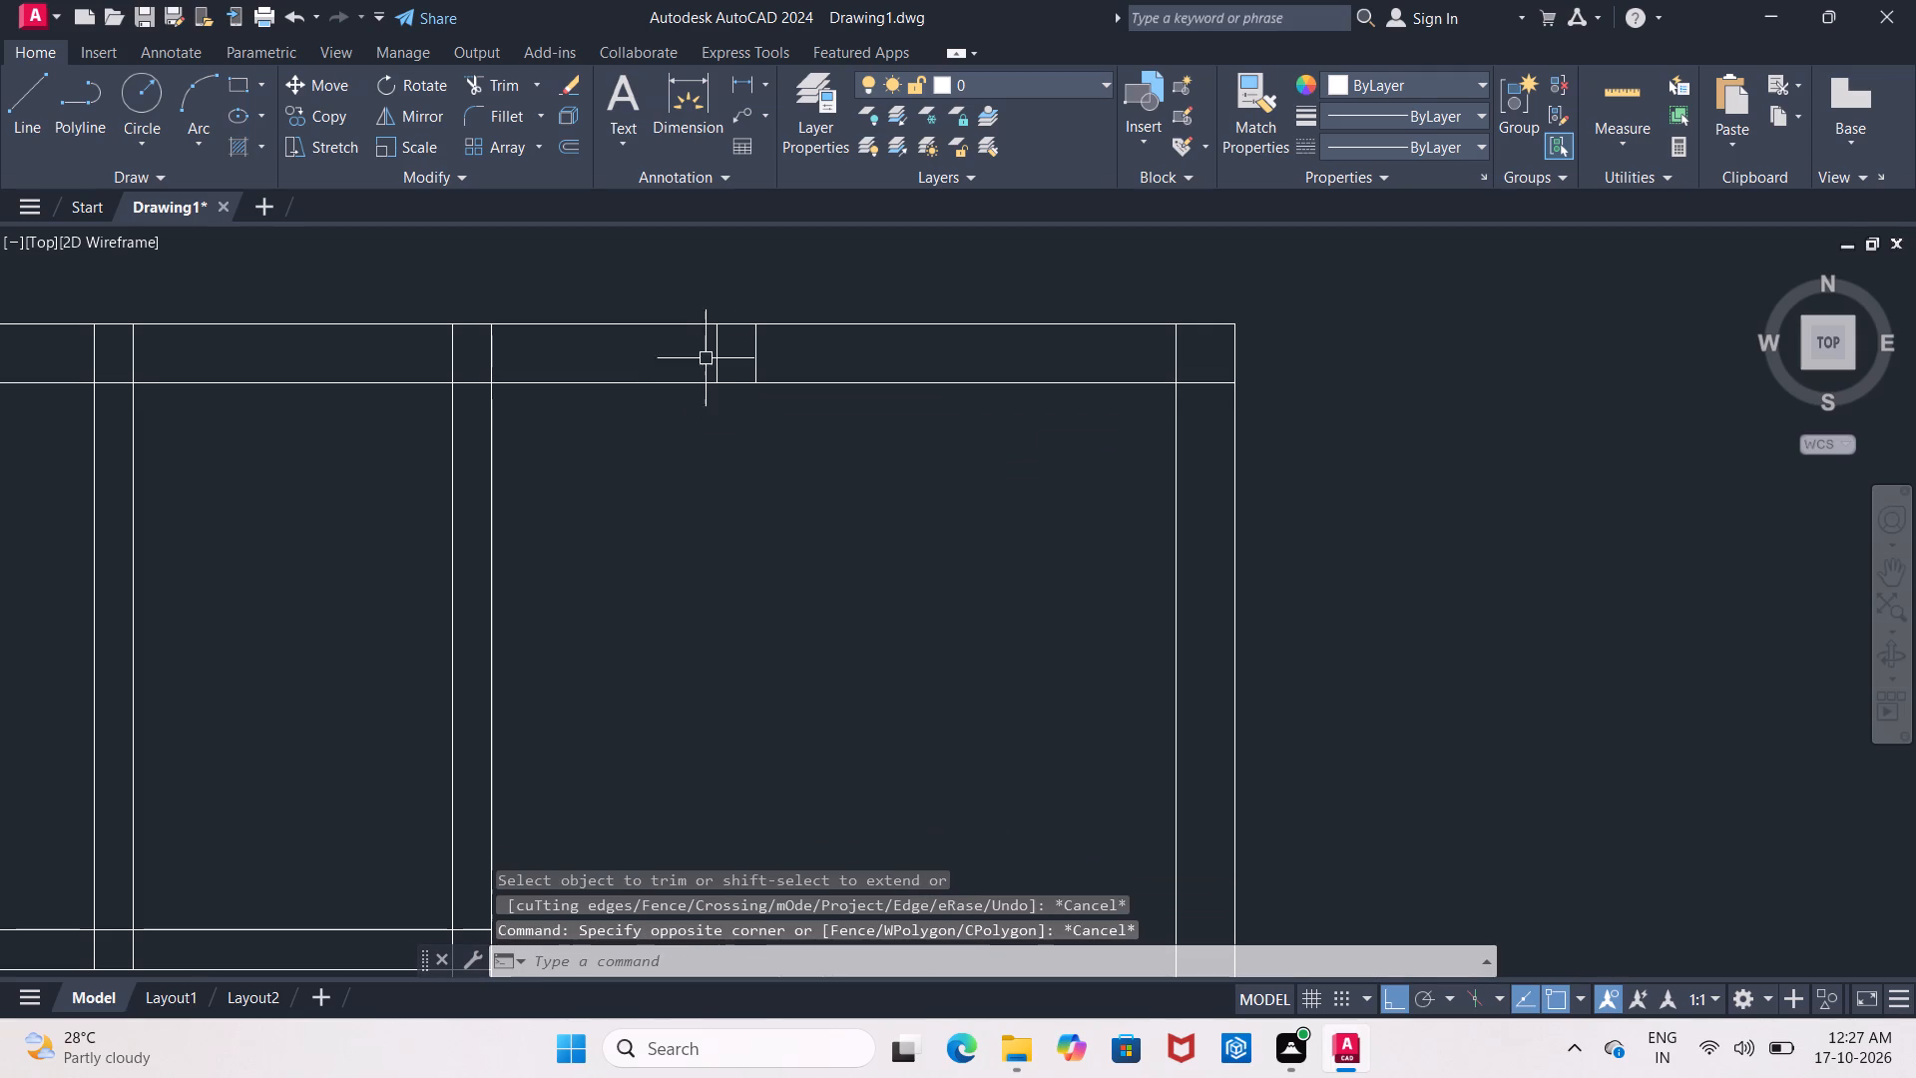
left_click(713, 351)
key("Delete")
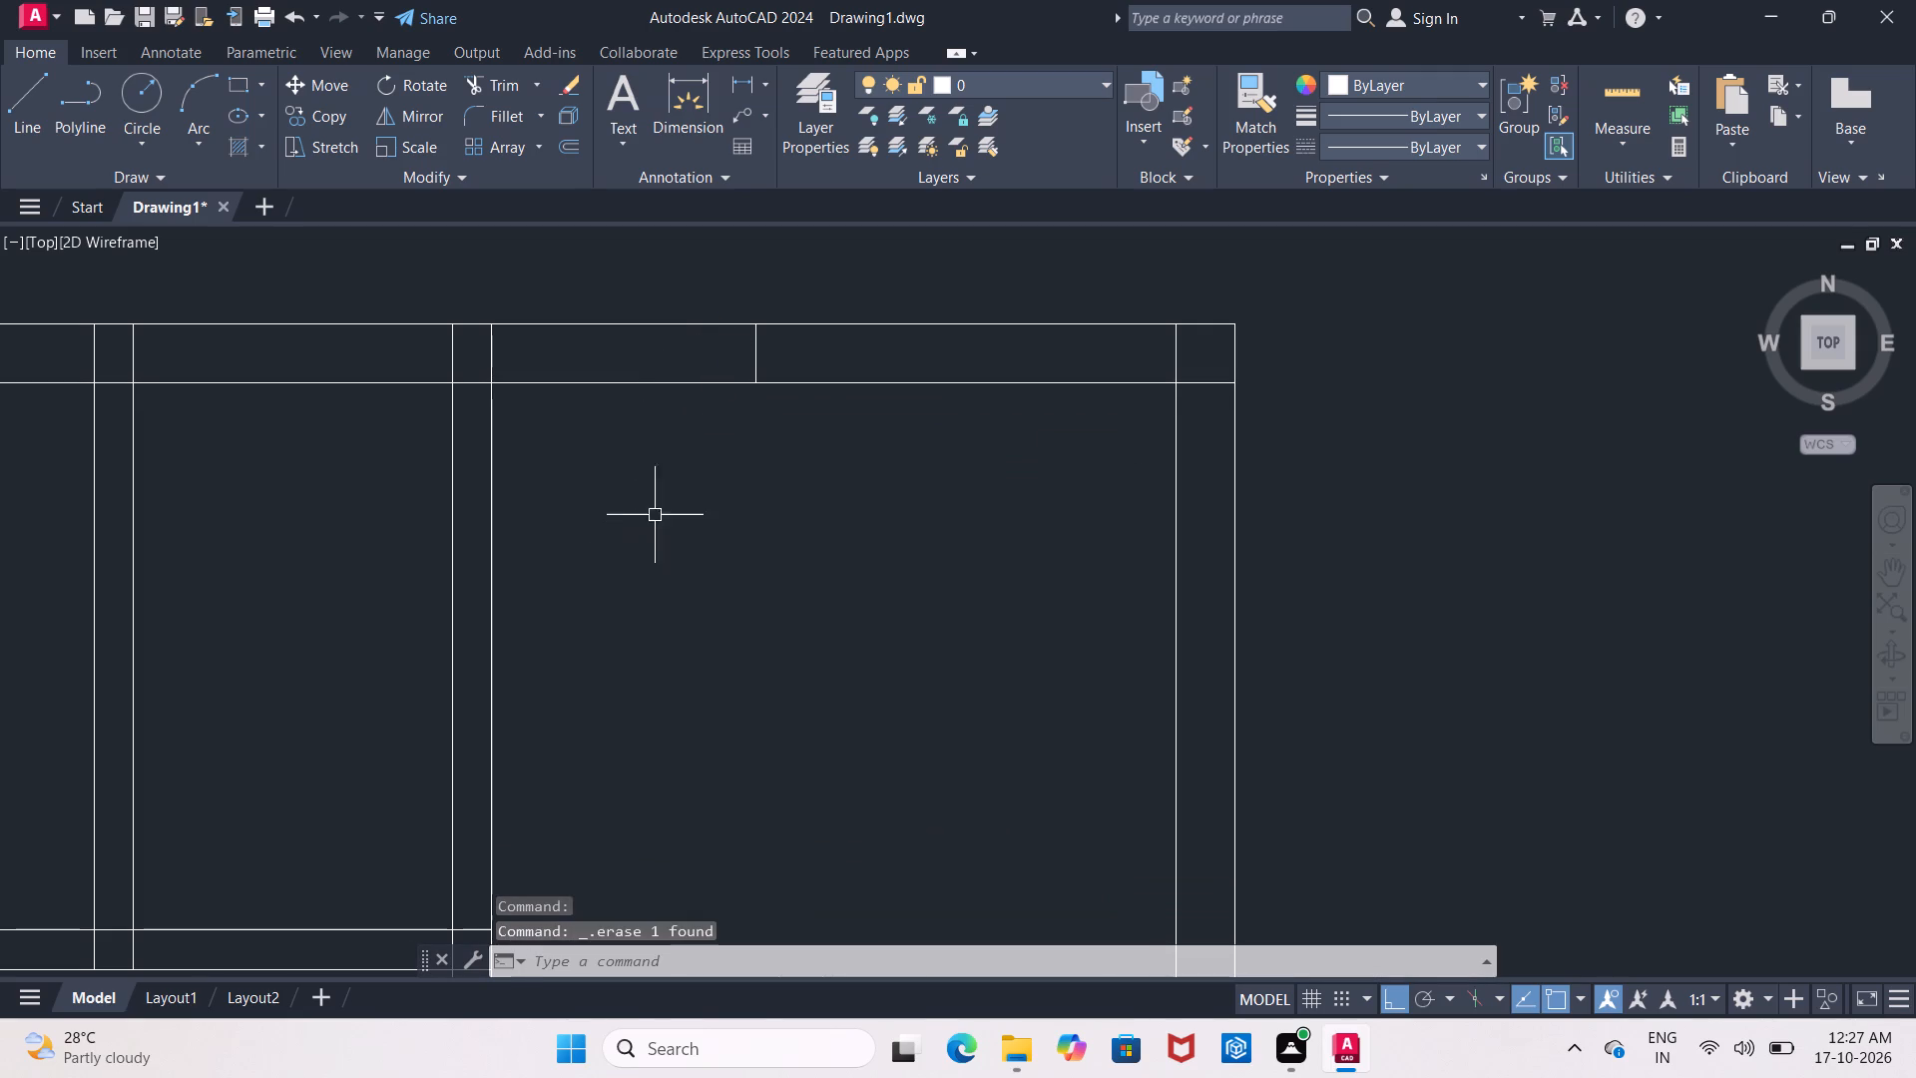
left_click(752, 359)
key("Delete")
scroll(752, 359, "down", 3)
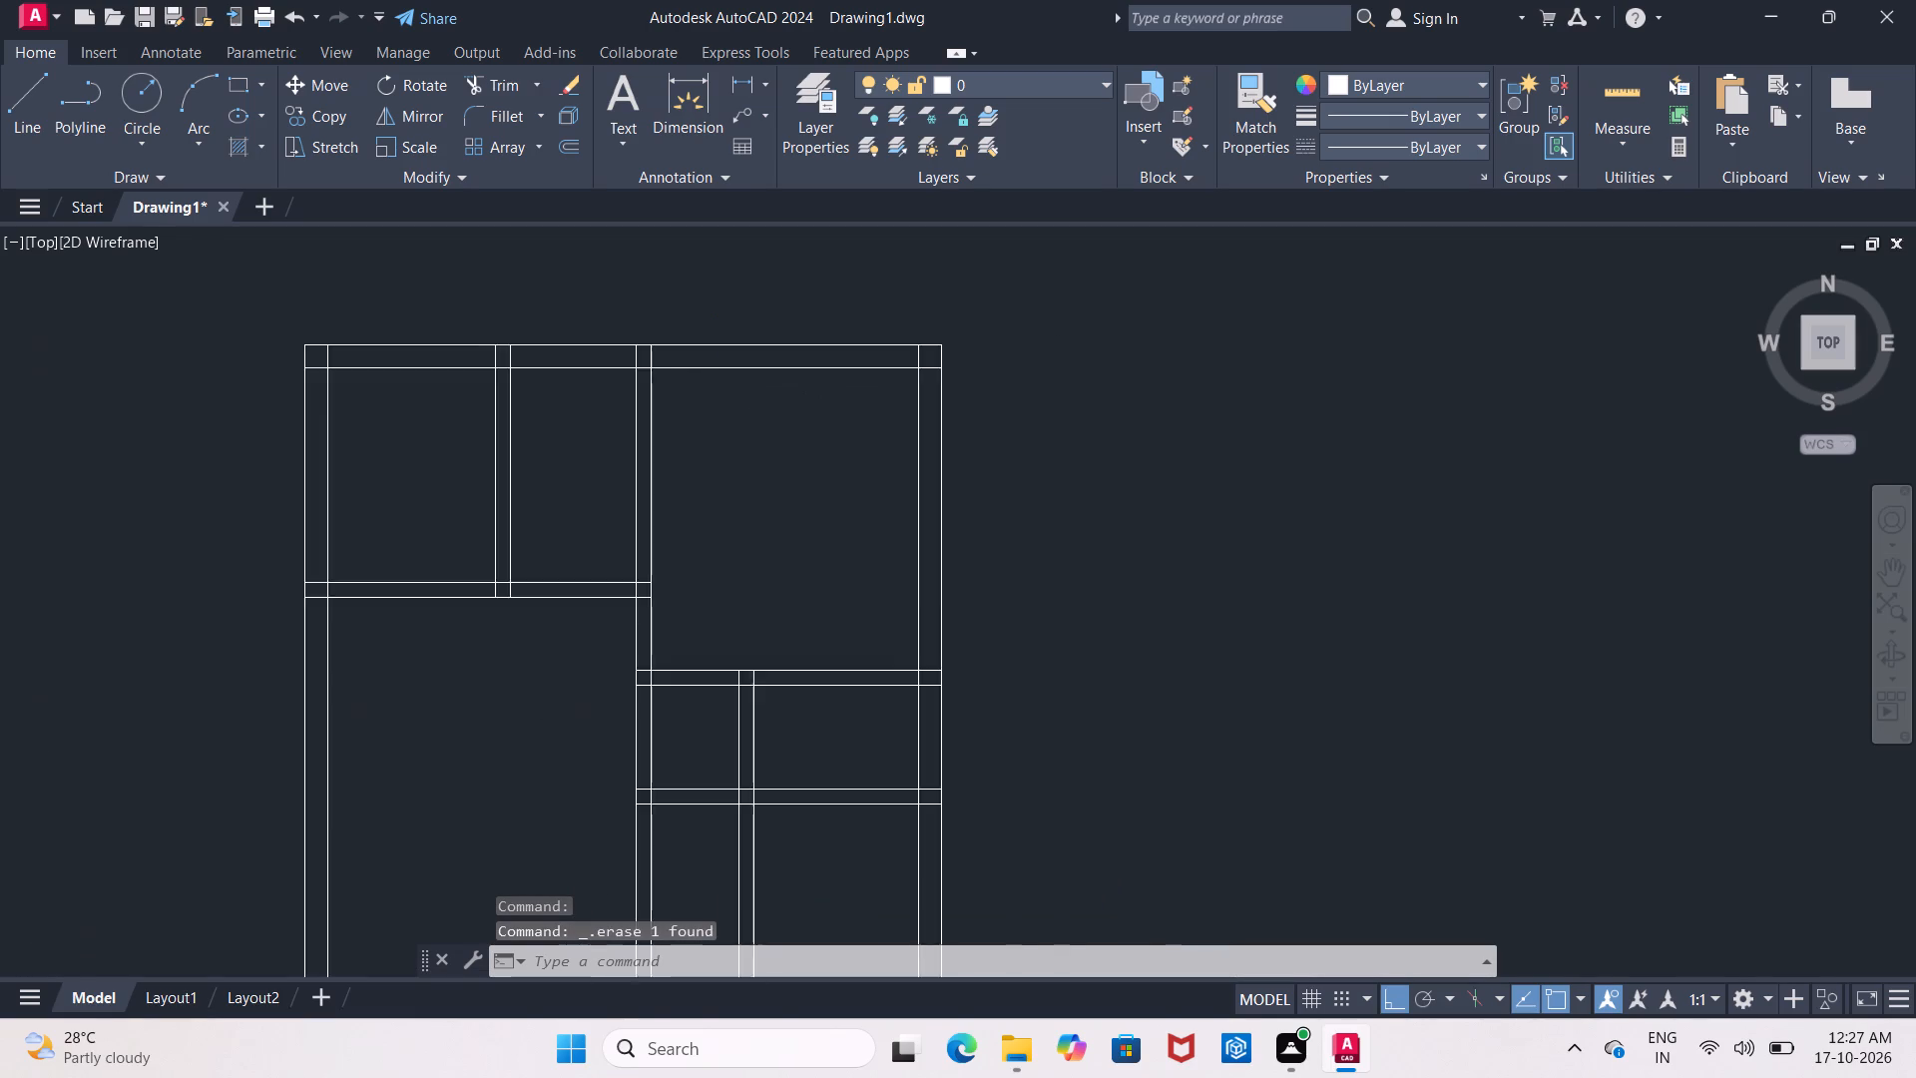
Trim both lines of the right-side vertical partition from the second right-side horizontal partition's lower line down to the bottom wall's inner line.
middle_click_drag(743, 580, 756, 477)
scroll(806, 681, "up", 1)
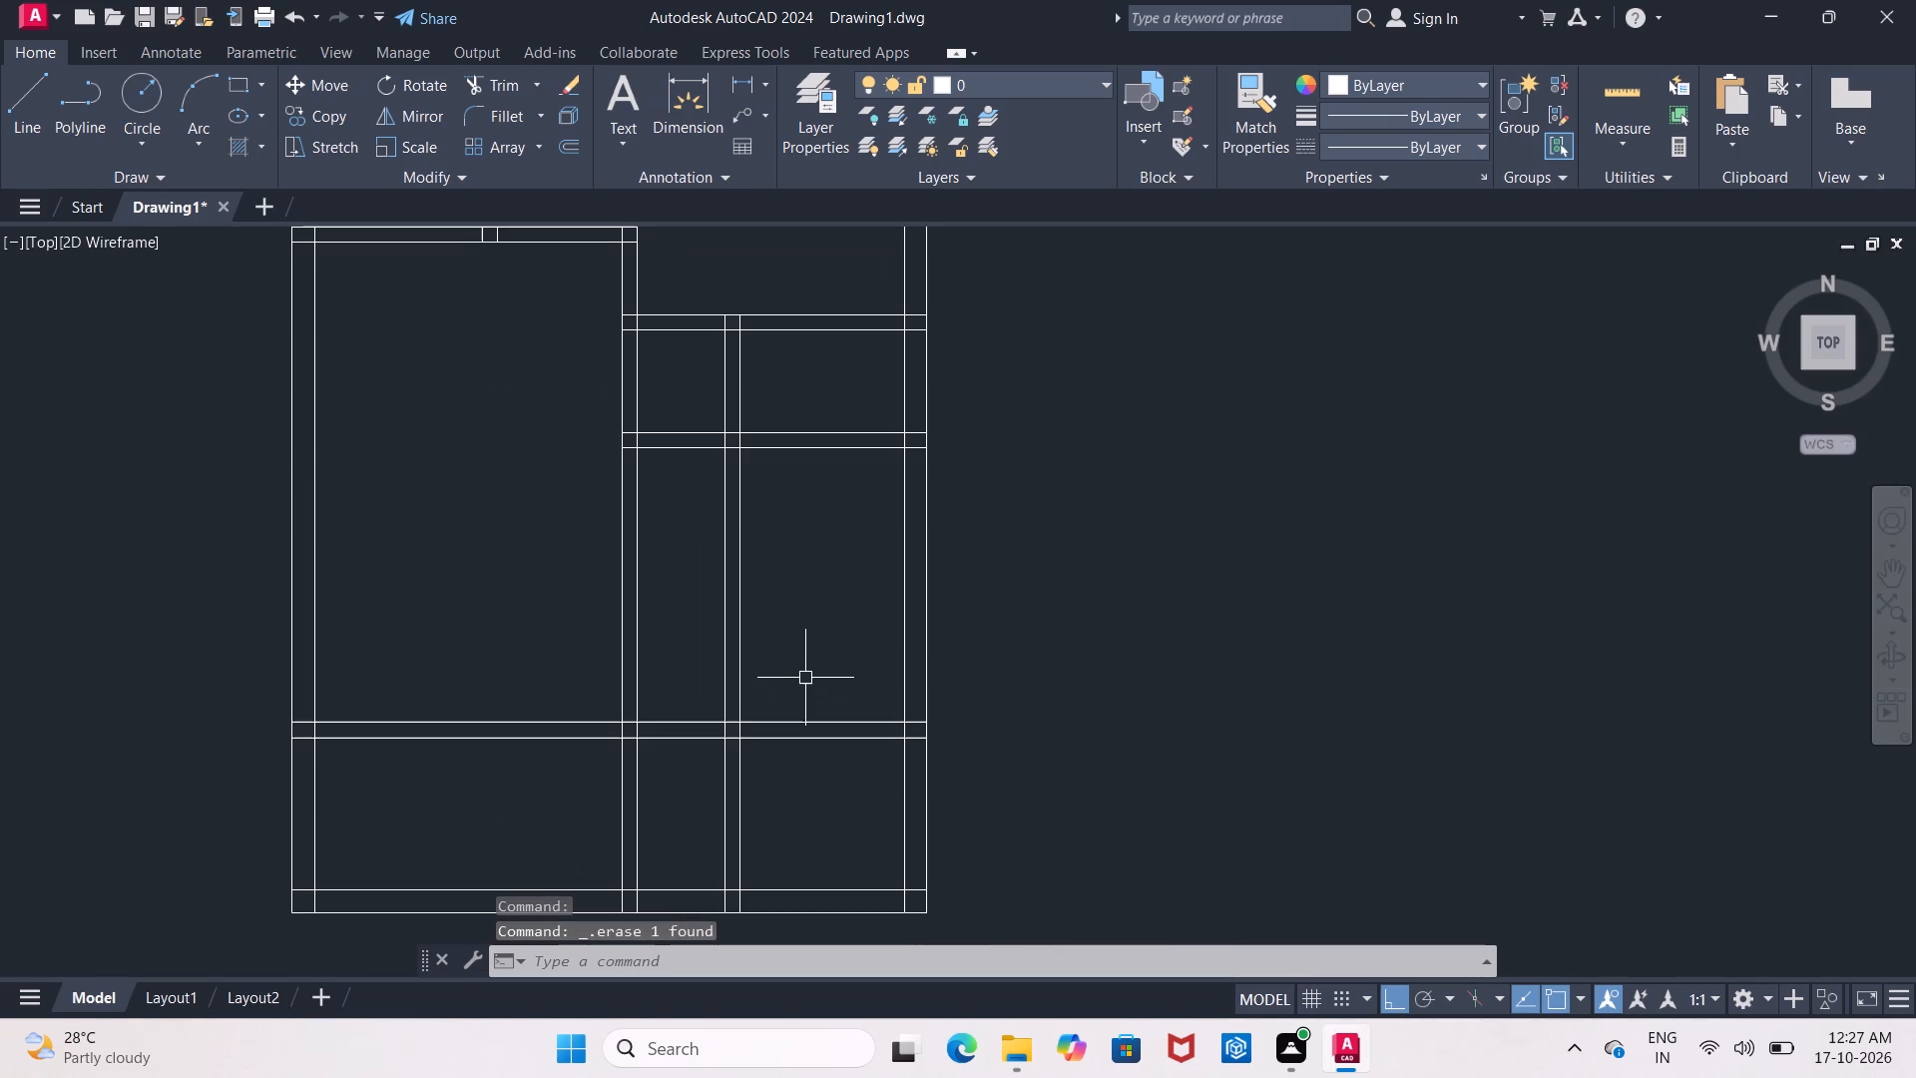
key("Escape")
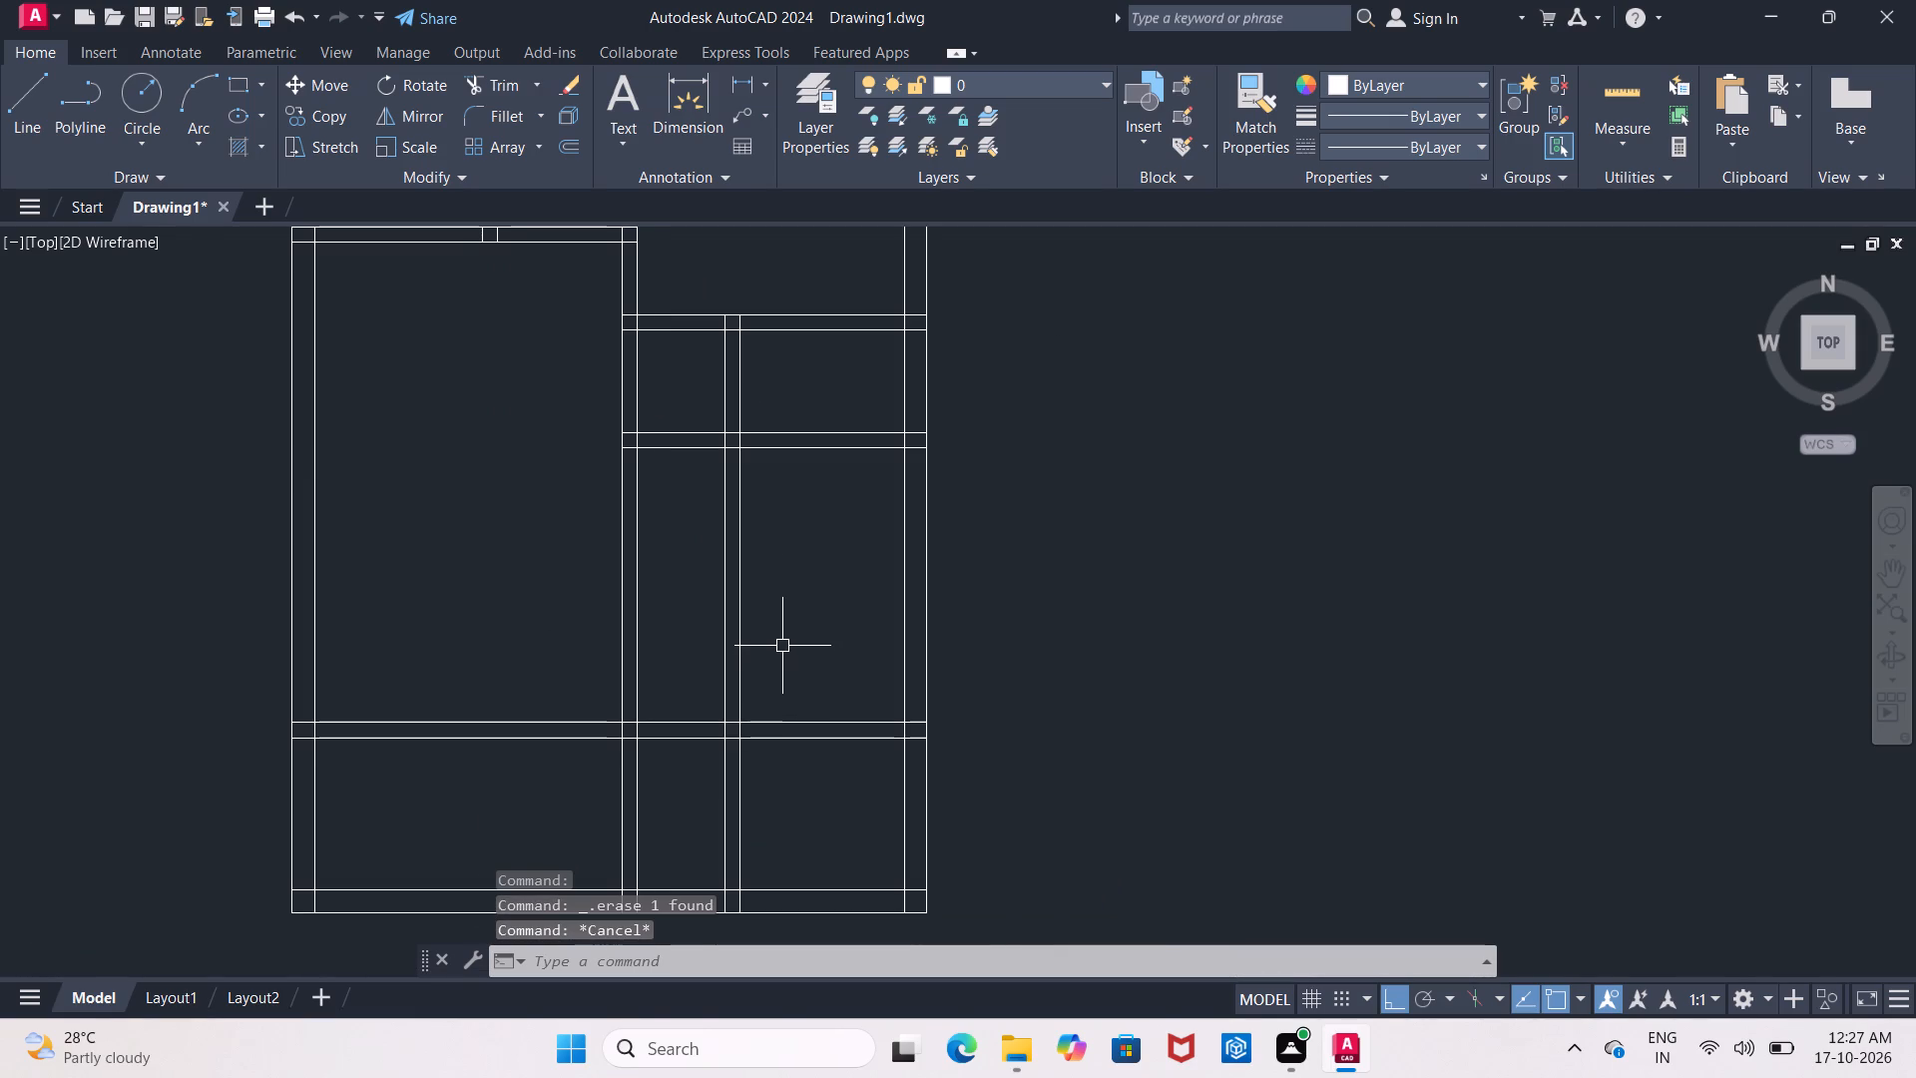
type("tr")
key("Return")
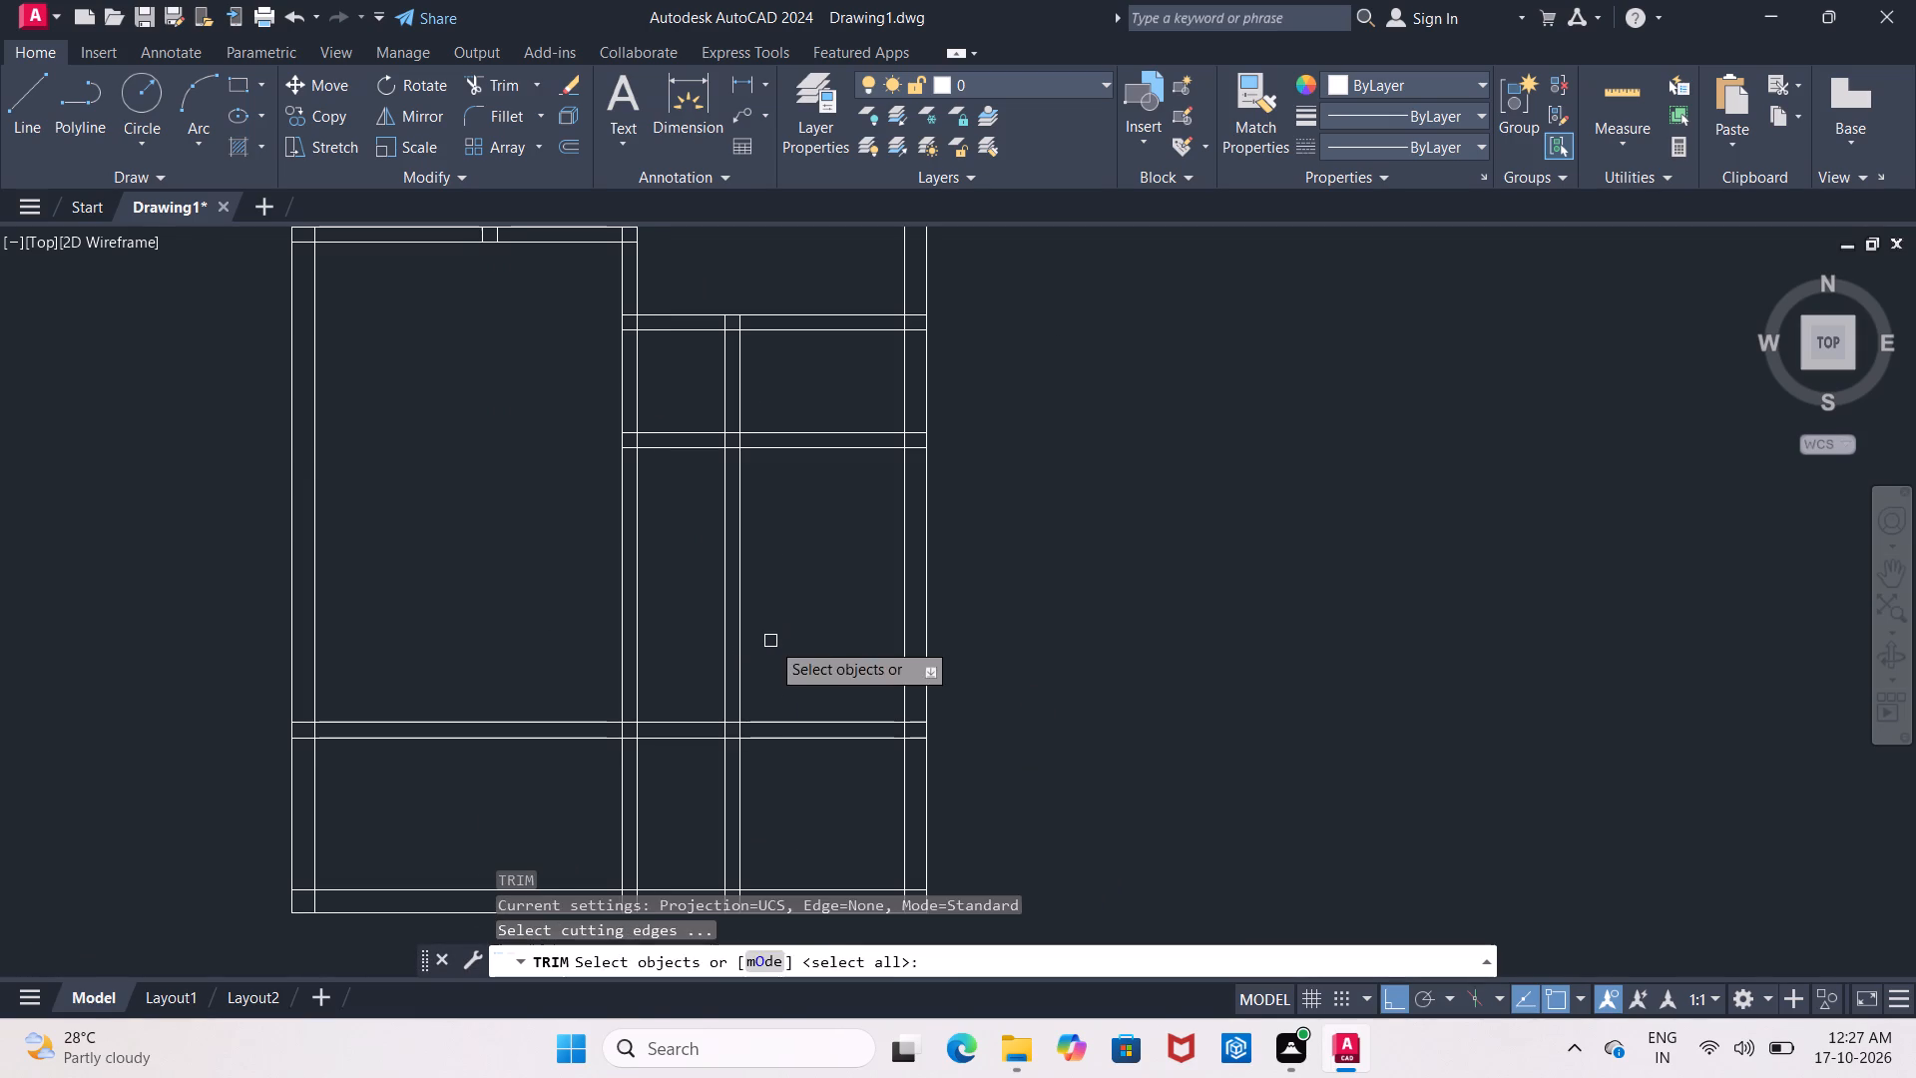
key("Return")
left_click(745, 648)
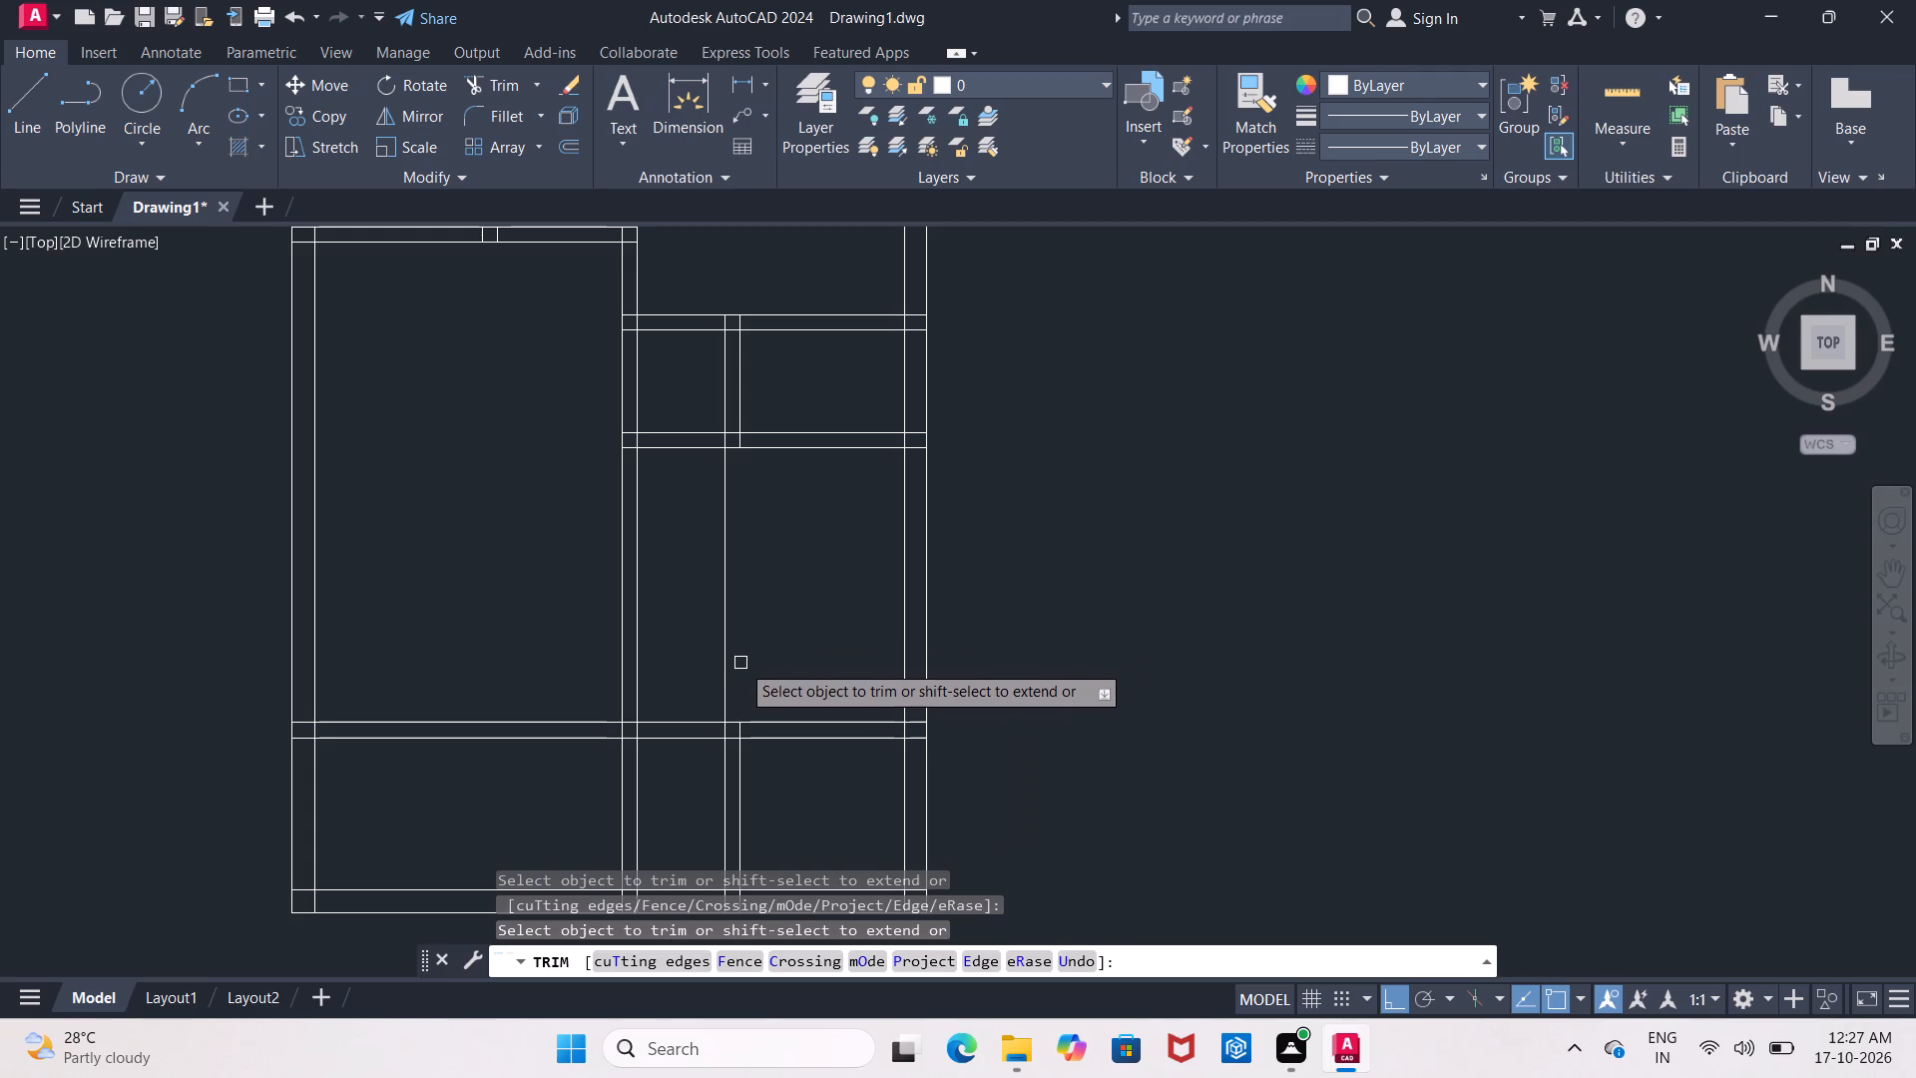
left_click(728, 661)
middle_click_drag(737, 747, 727, 544)
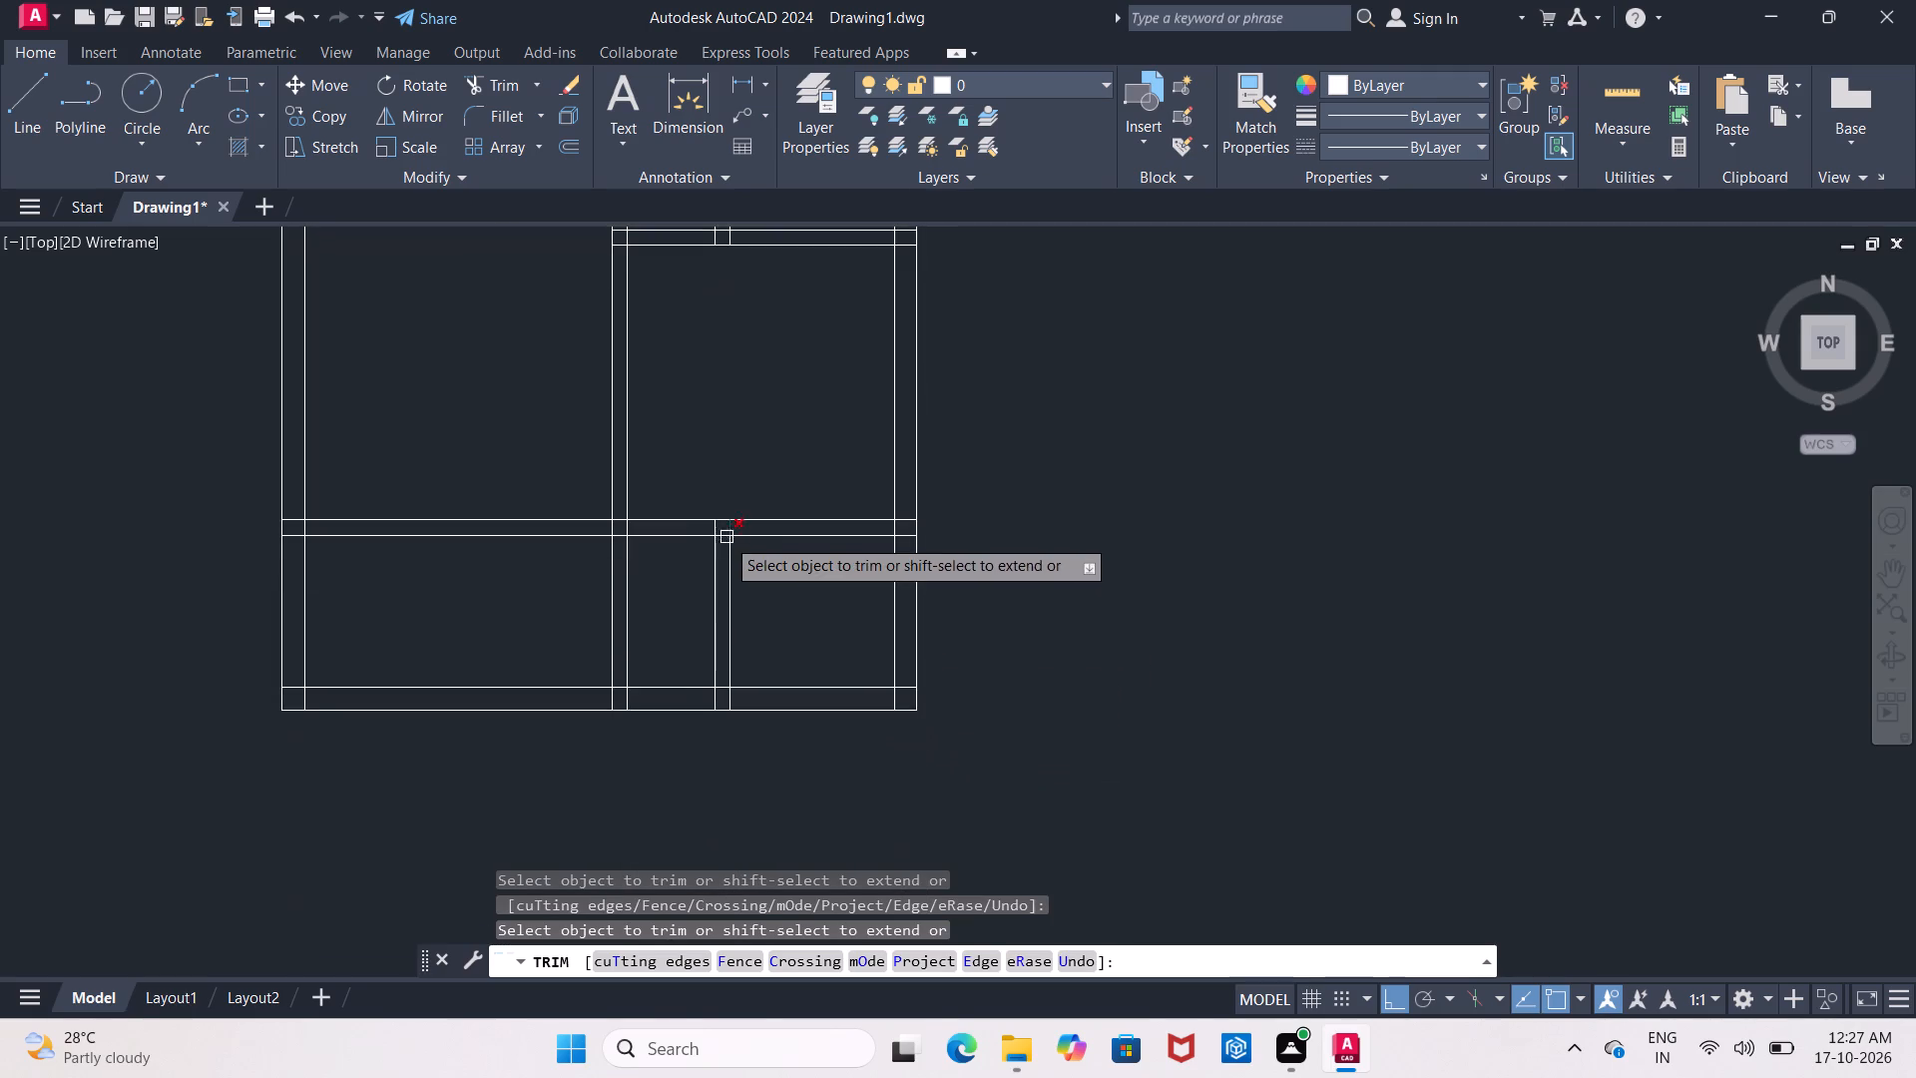
scroll(717, 532, "up", 1)
left_click(713, 525)
left_click(738, 524)
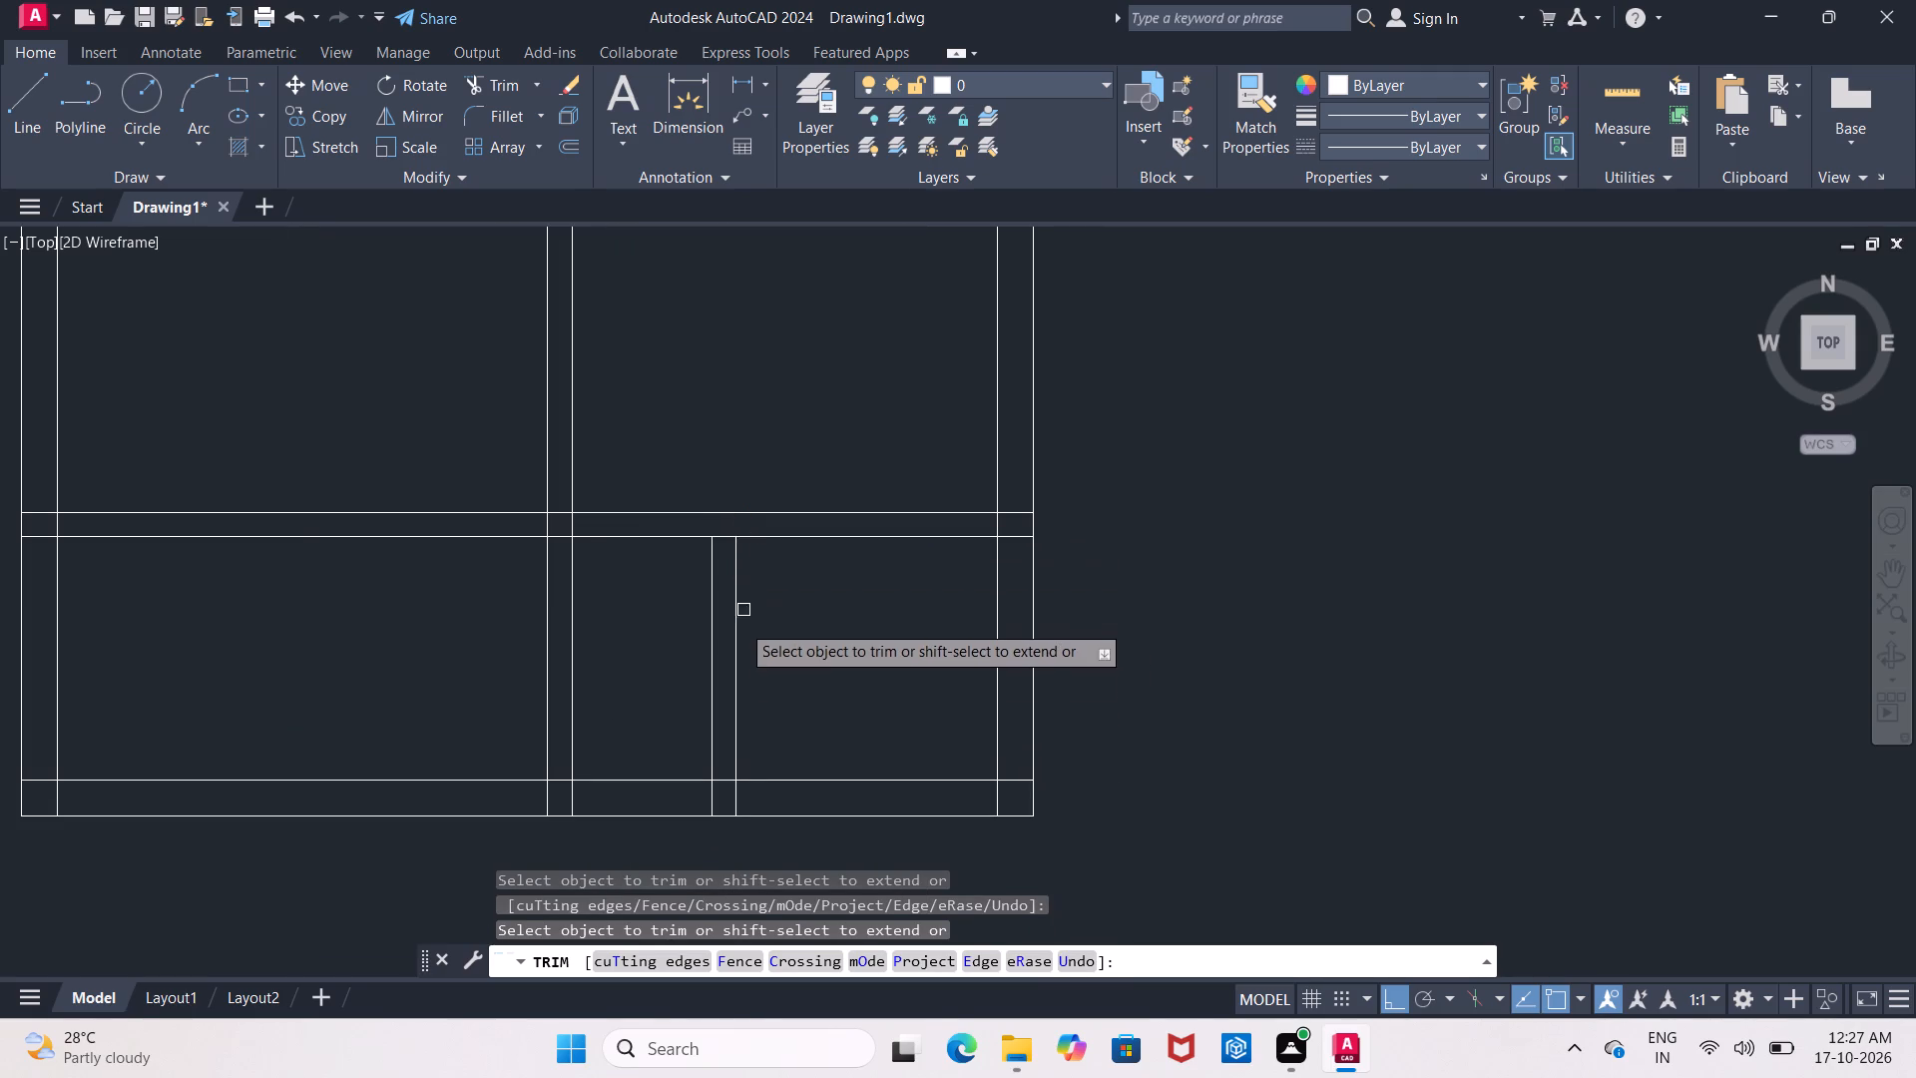
left_click(734, 647)
left_click(709, 660)
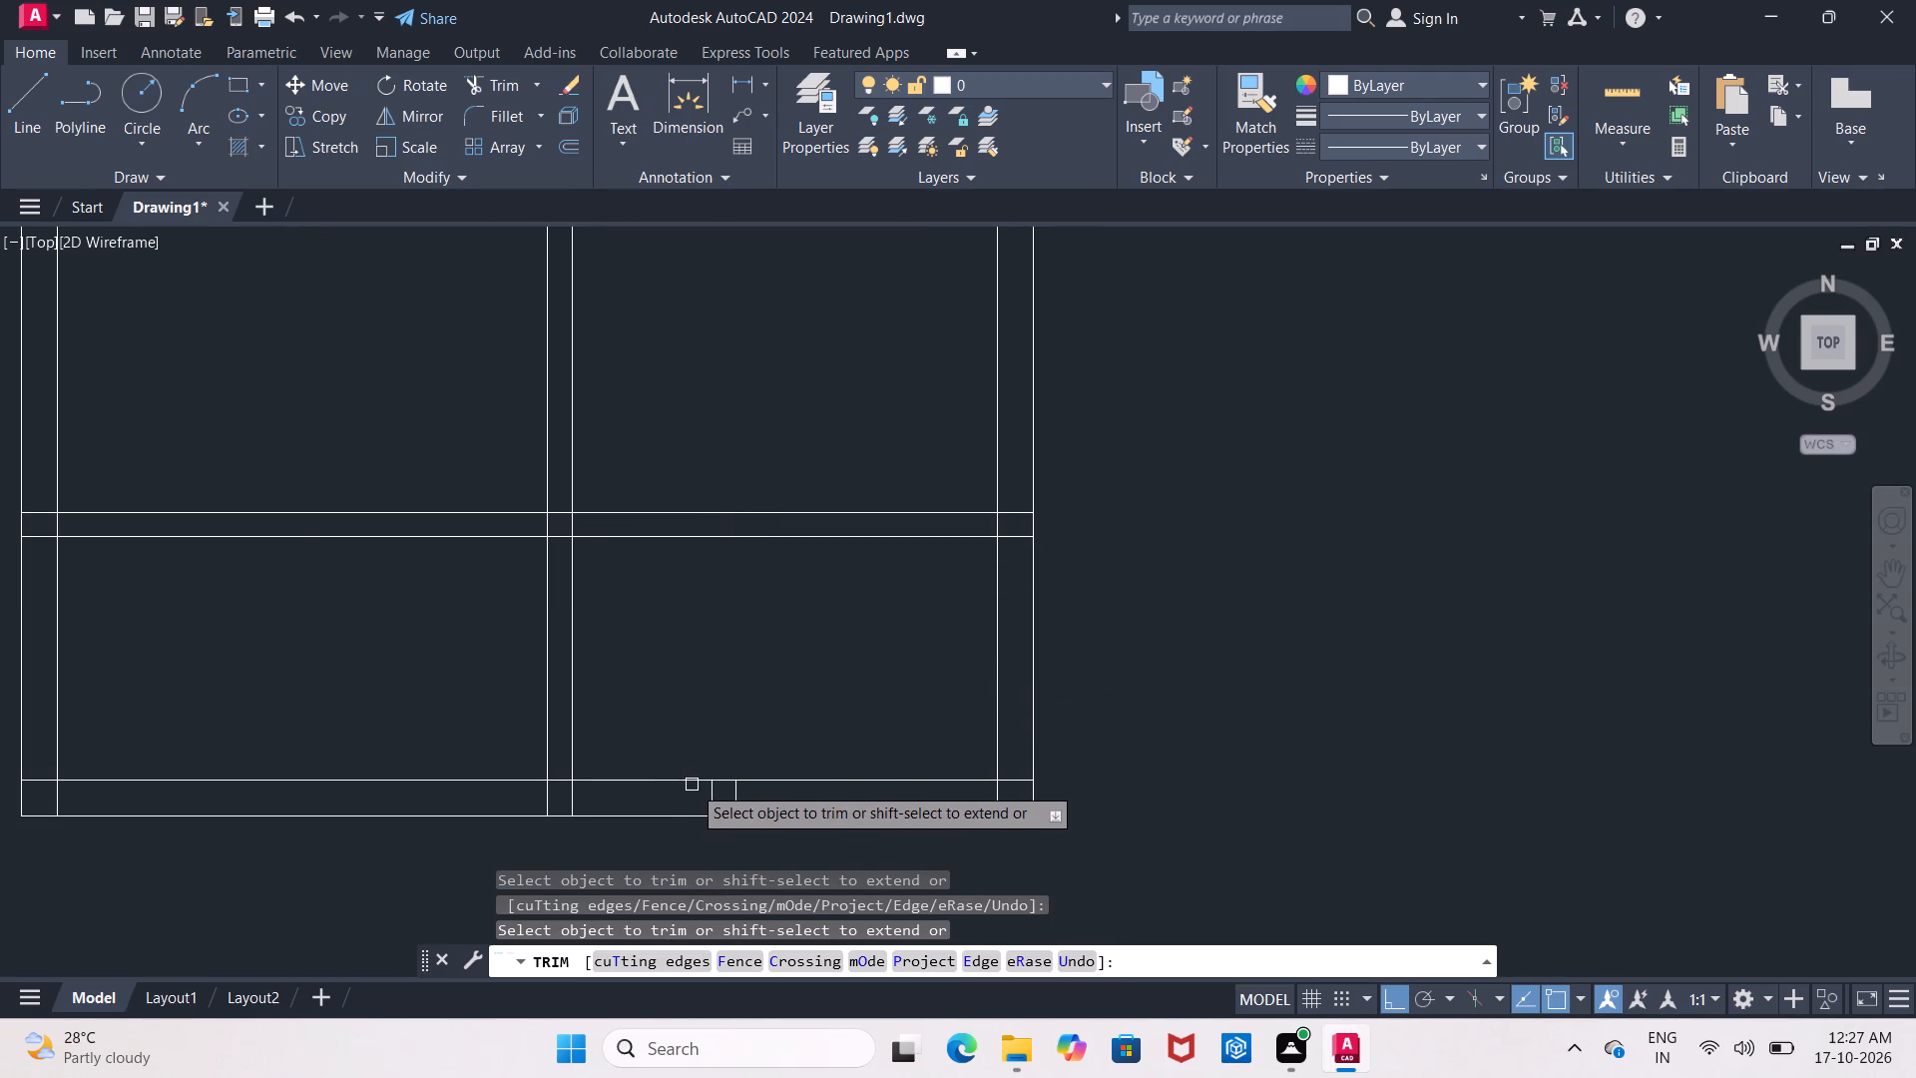
Erase the two leftover partition stubs between the bottom wall's inner and outer lines.
left_click(706, 791)
double_click(713, 798)
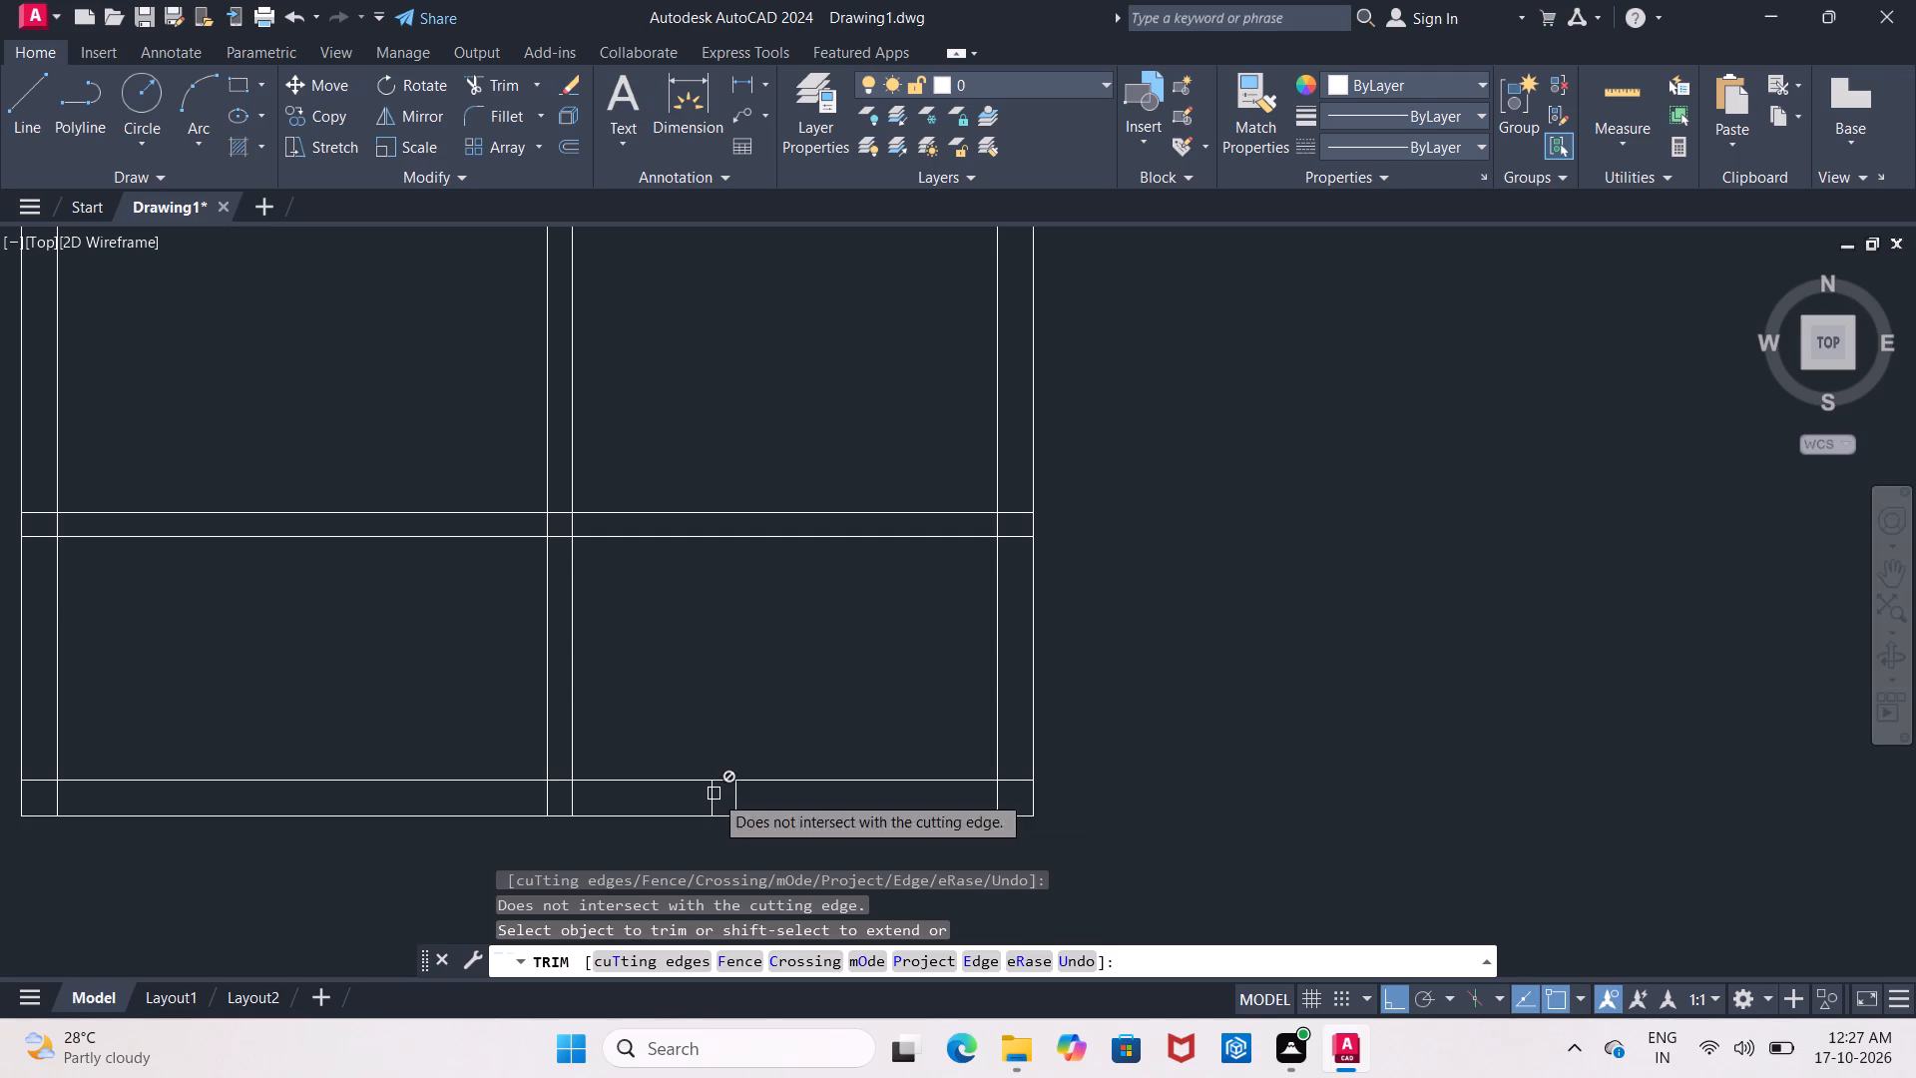
key("Escape")
left_click(719, 796)
left_click(709, 798)
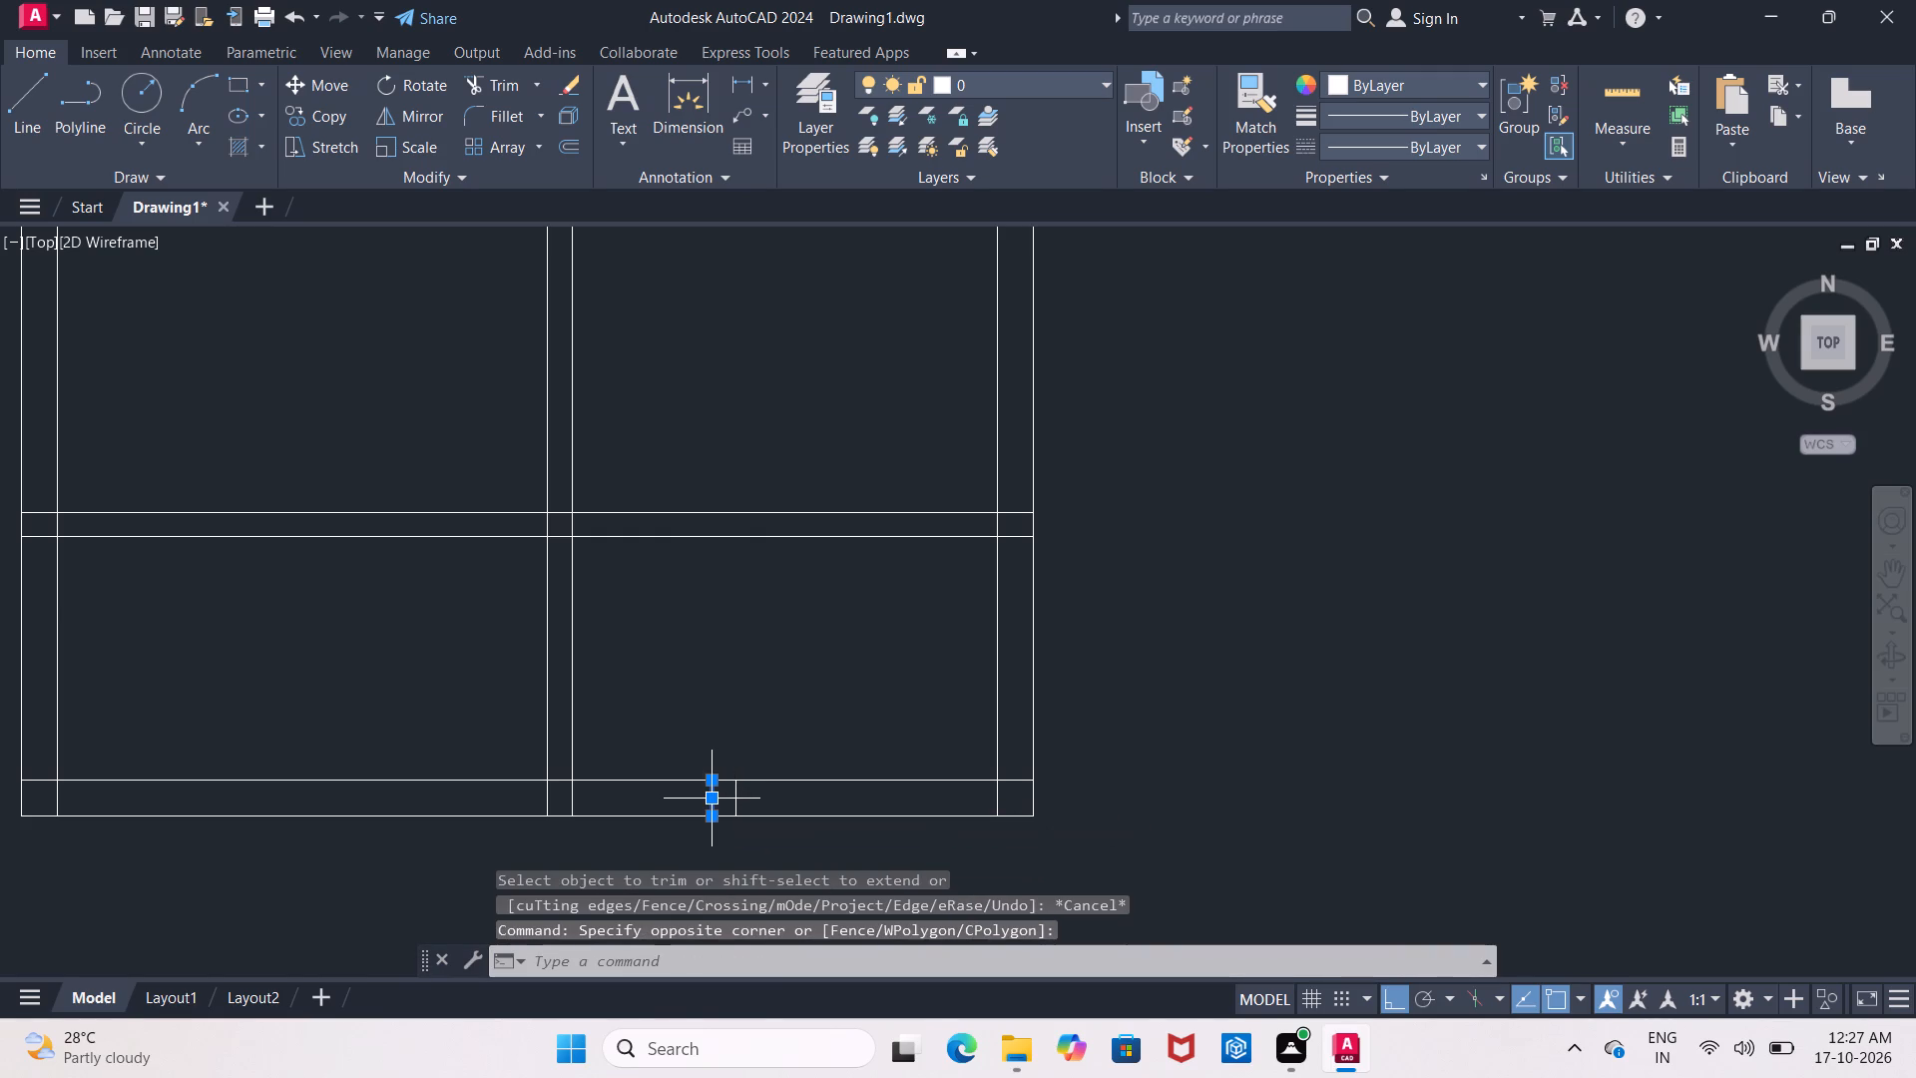
key("Delete")
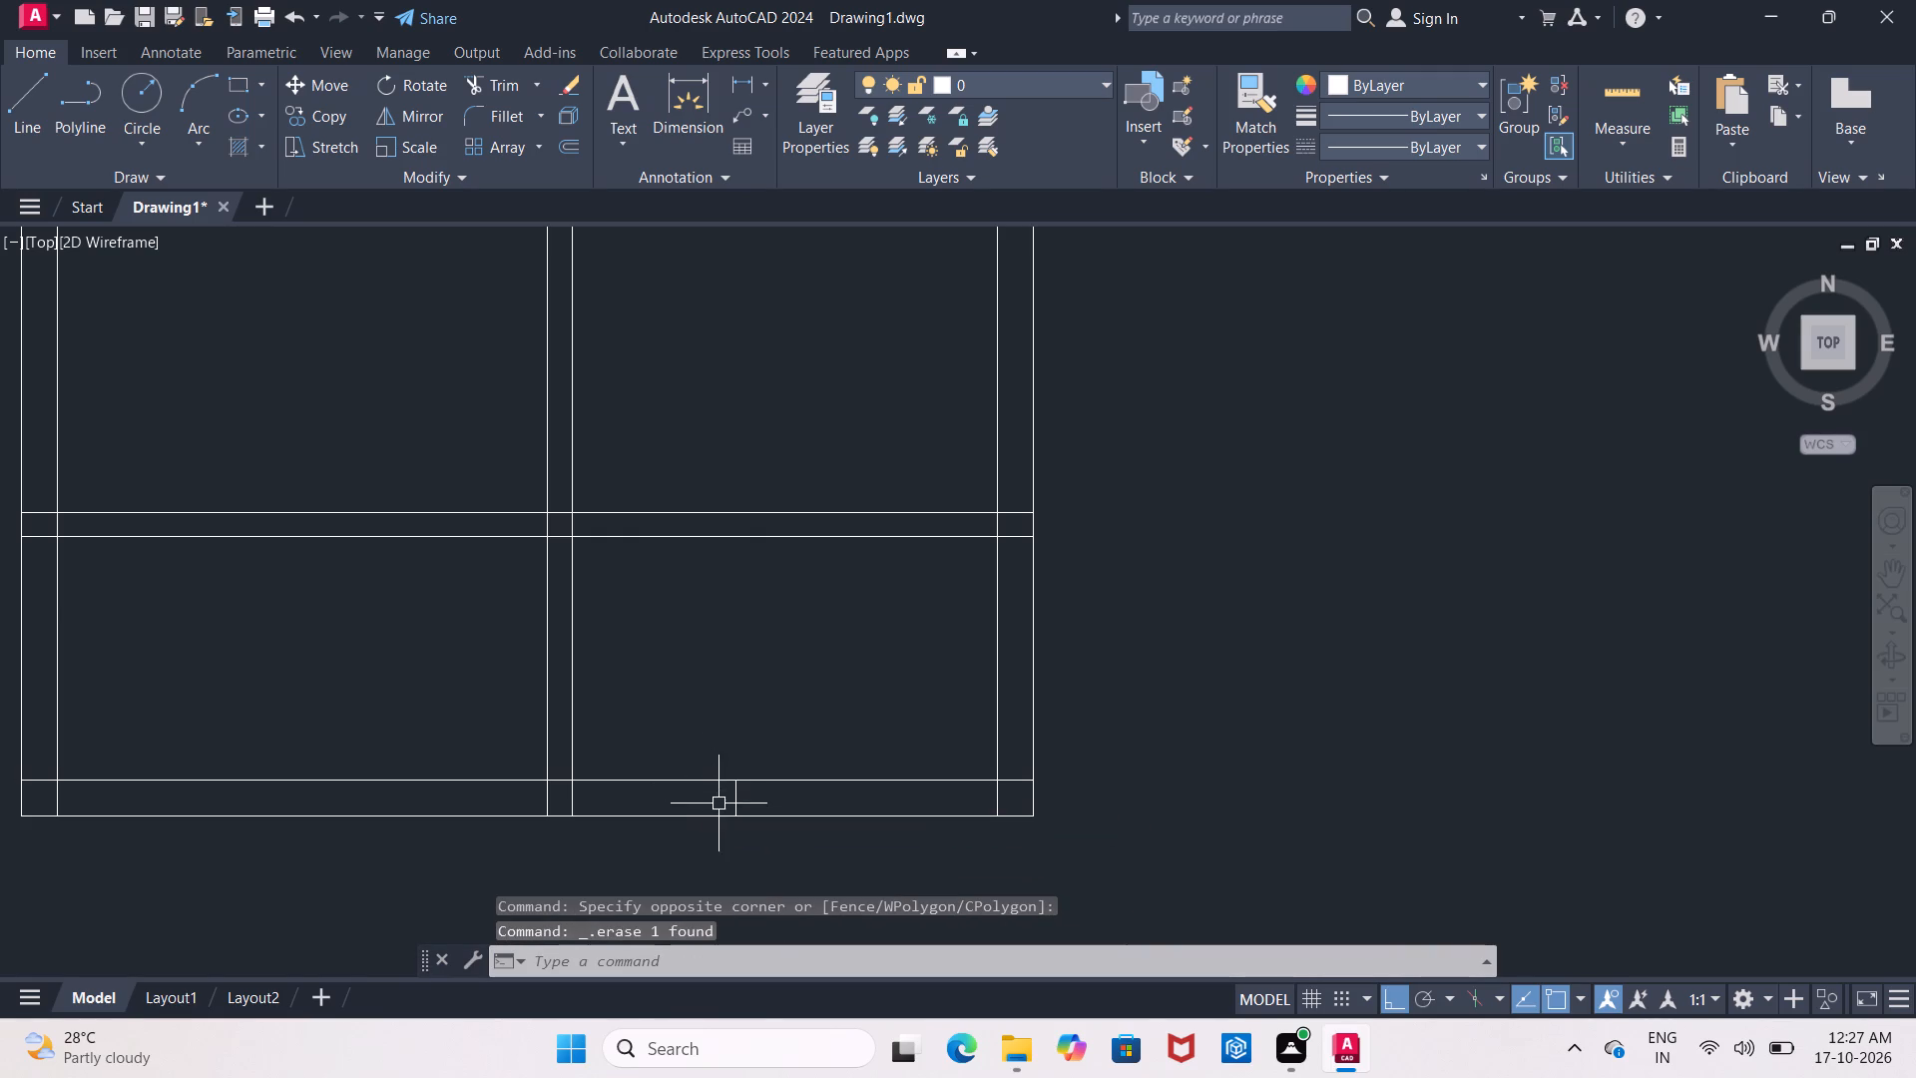
left_click(732, 797)
key("Delete")
Measure the clear width between the upper-left vertical partition and the central partition along the top wall's inner line.
scroll(714, 701, "down", 1)
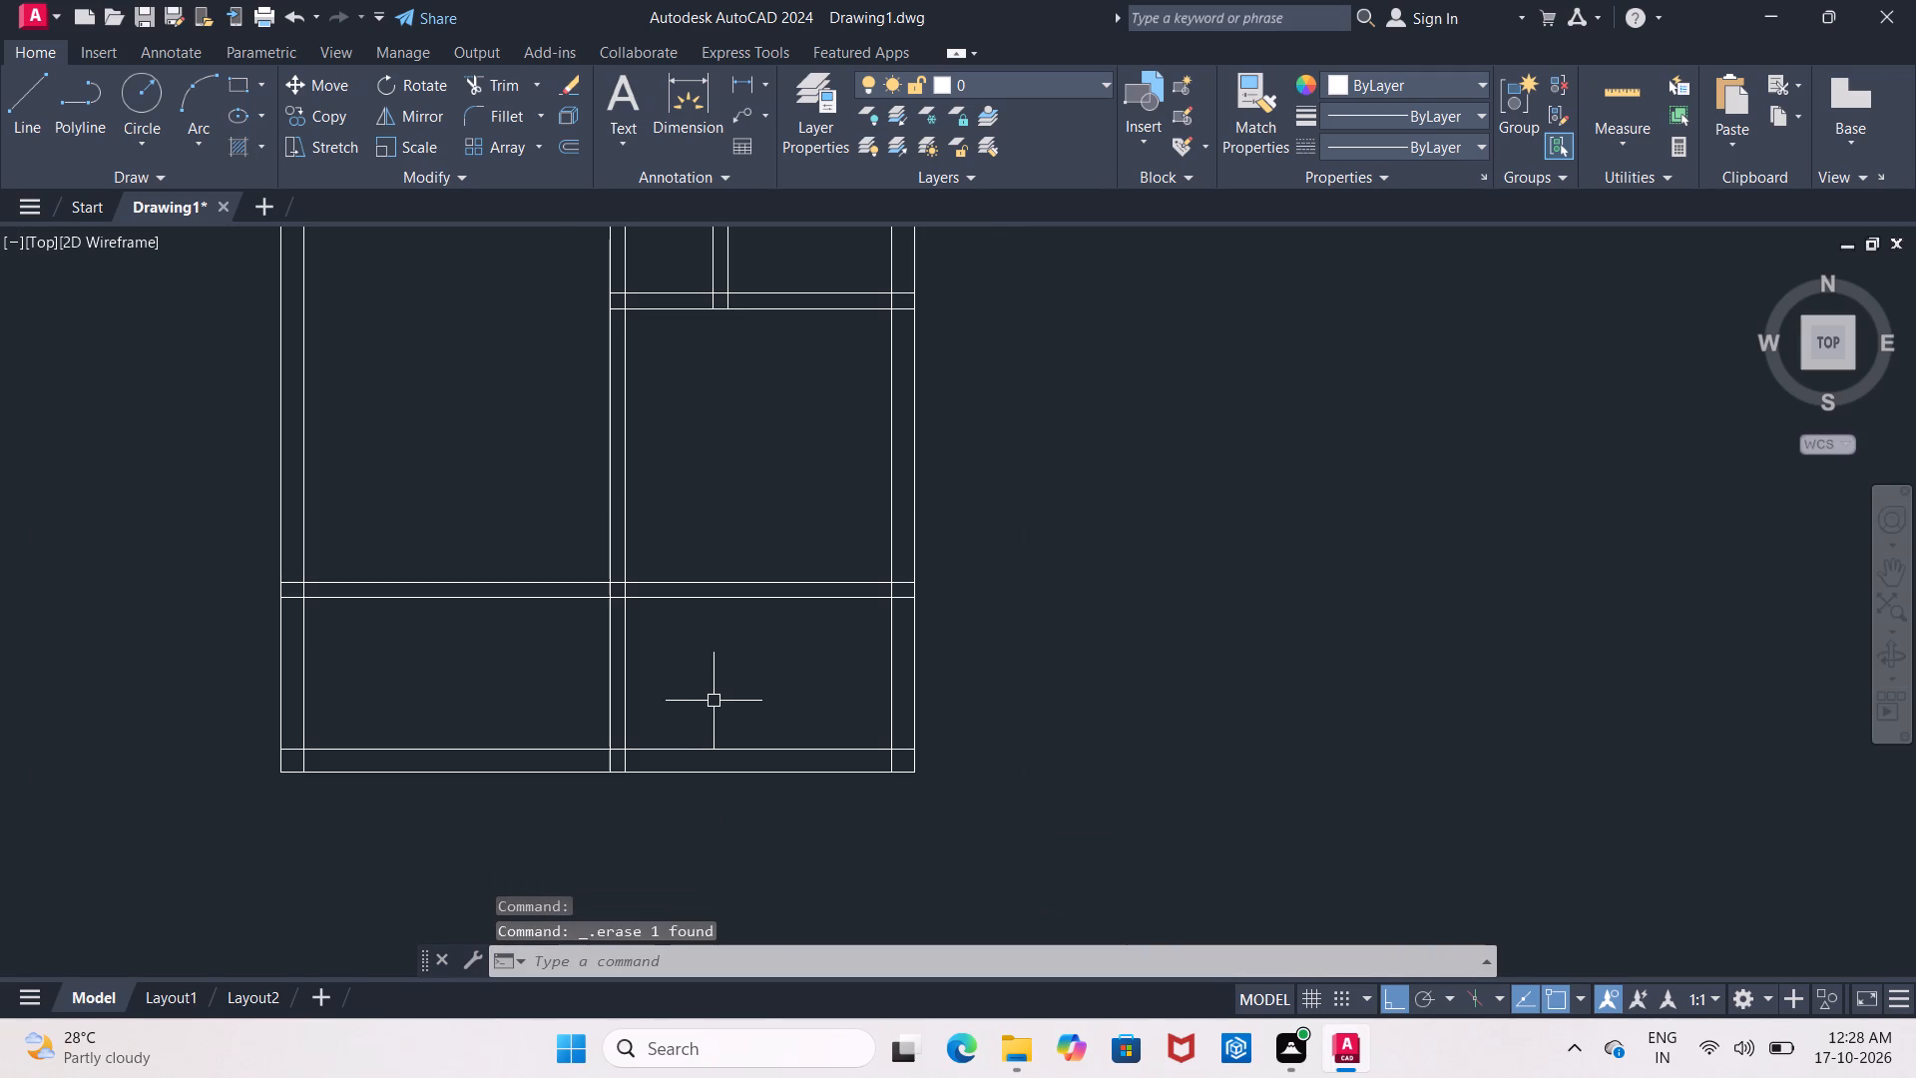
middle_click_drag(774, 578, 773, 772)
middle_click_drag(783, 607, 788, 699)
scroll(785, 694, "down", 1)
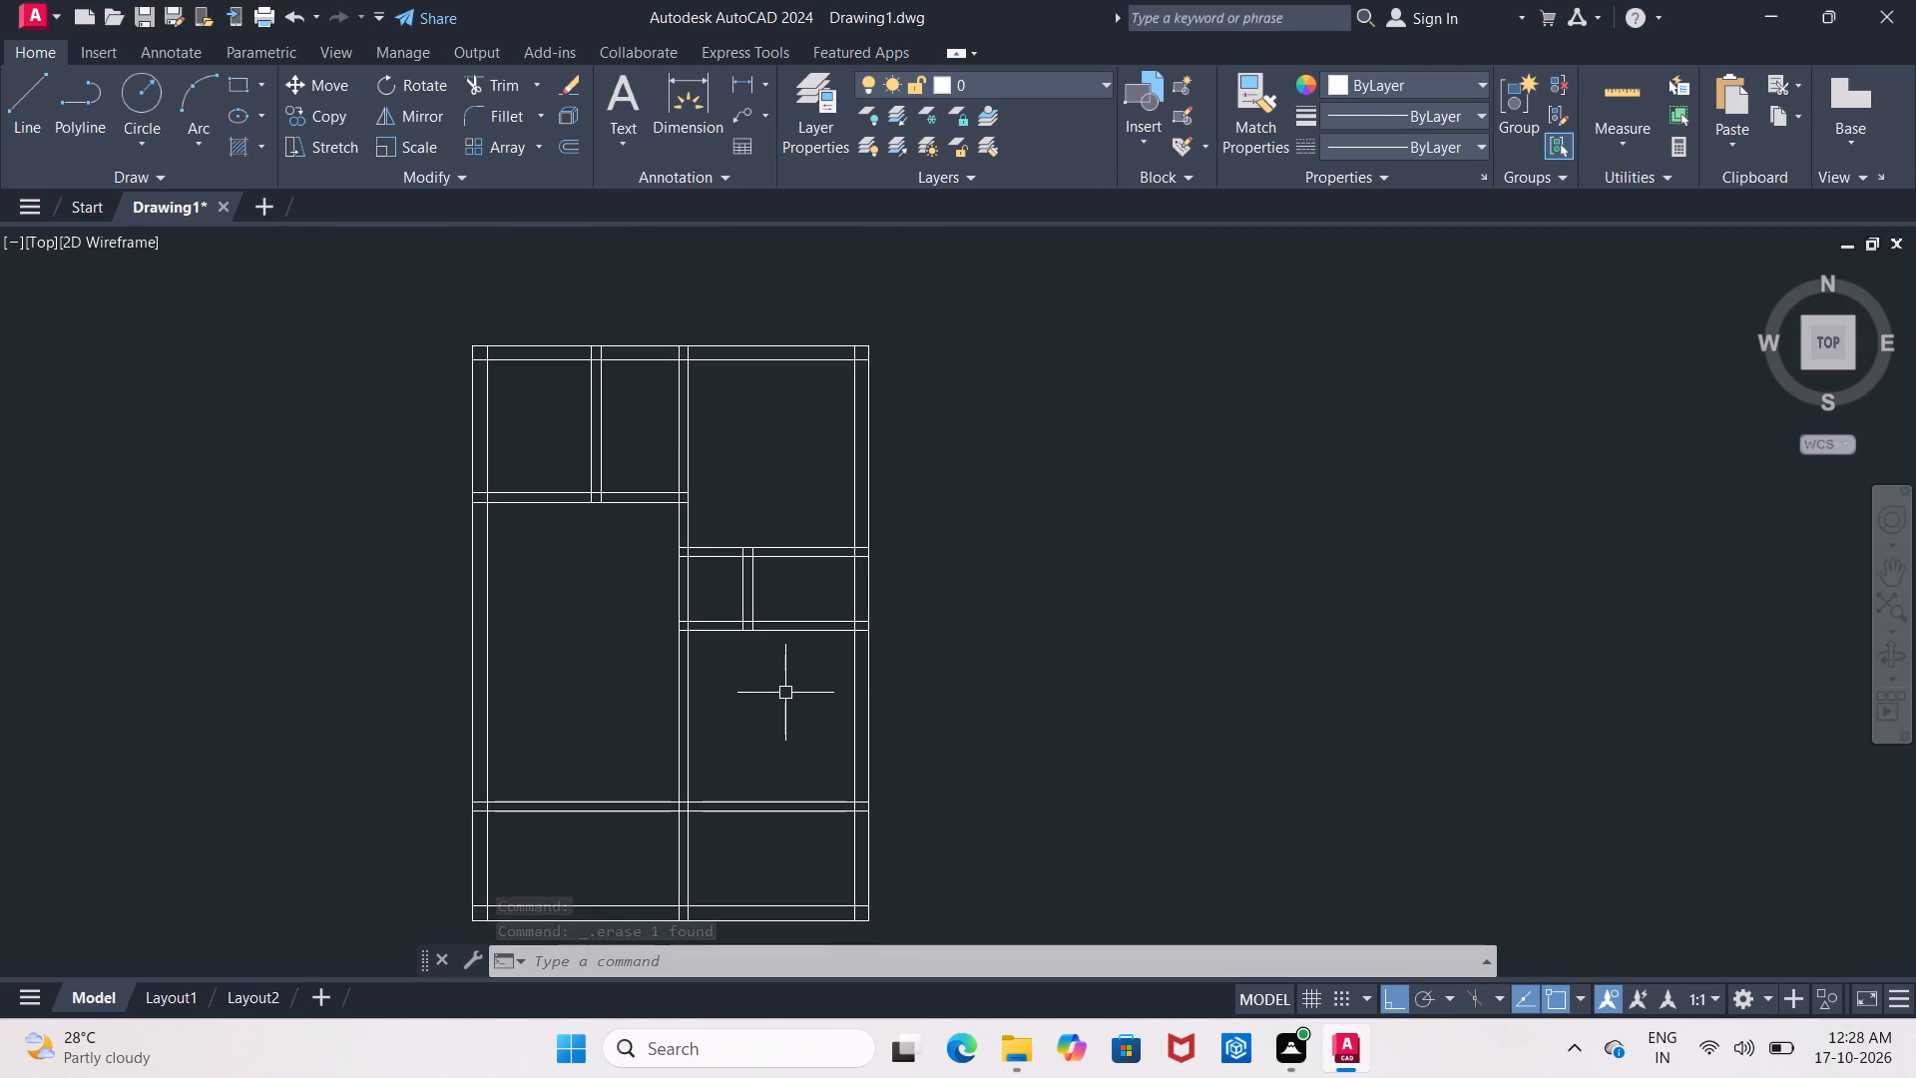
scroll(785, 693, "down", 1)
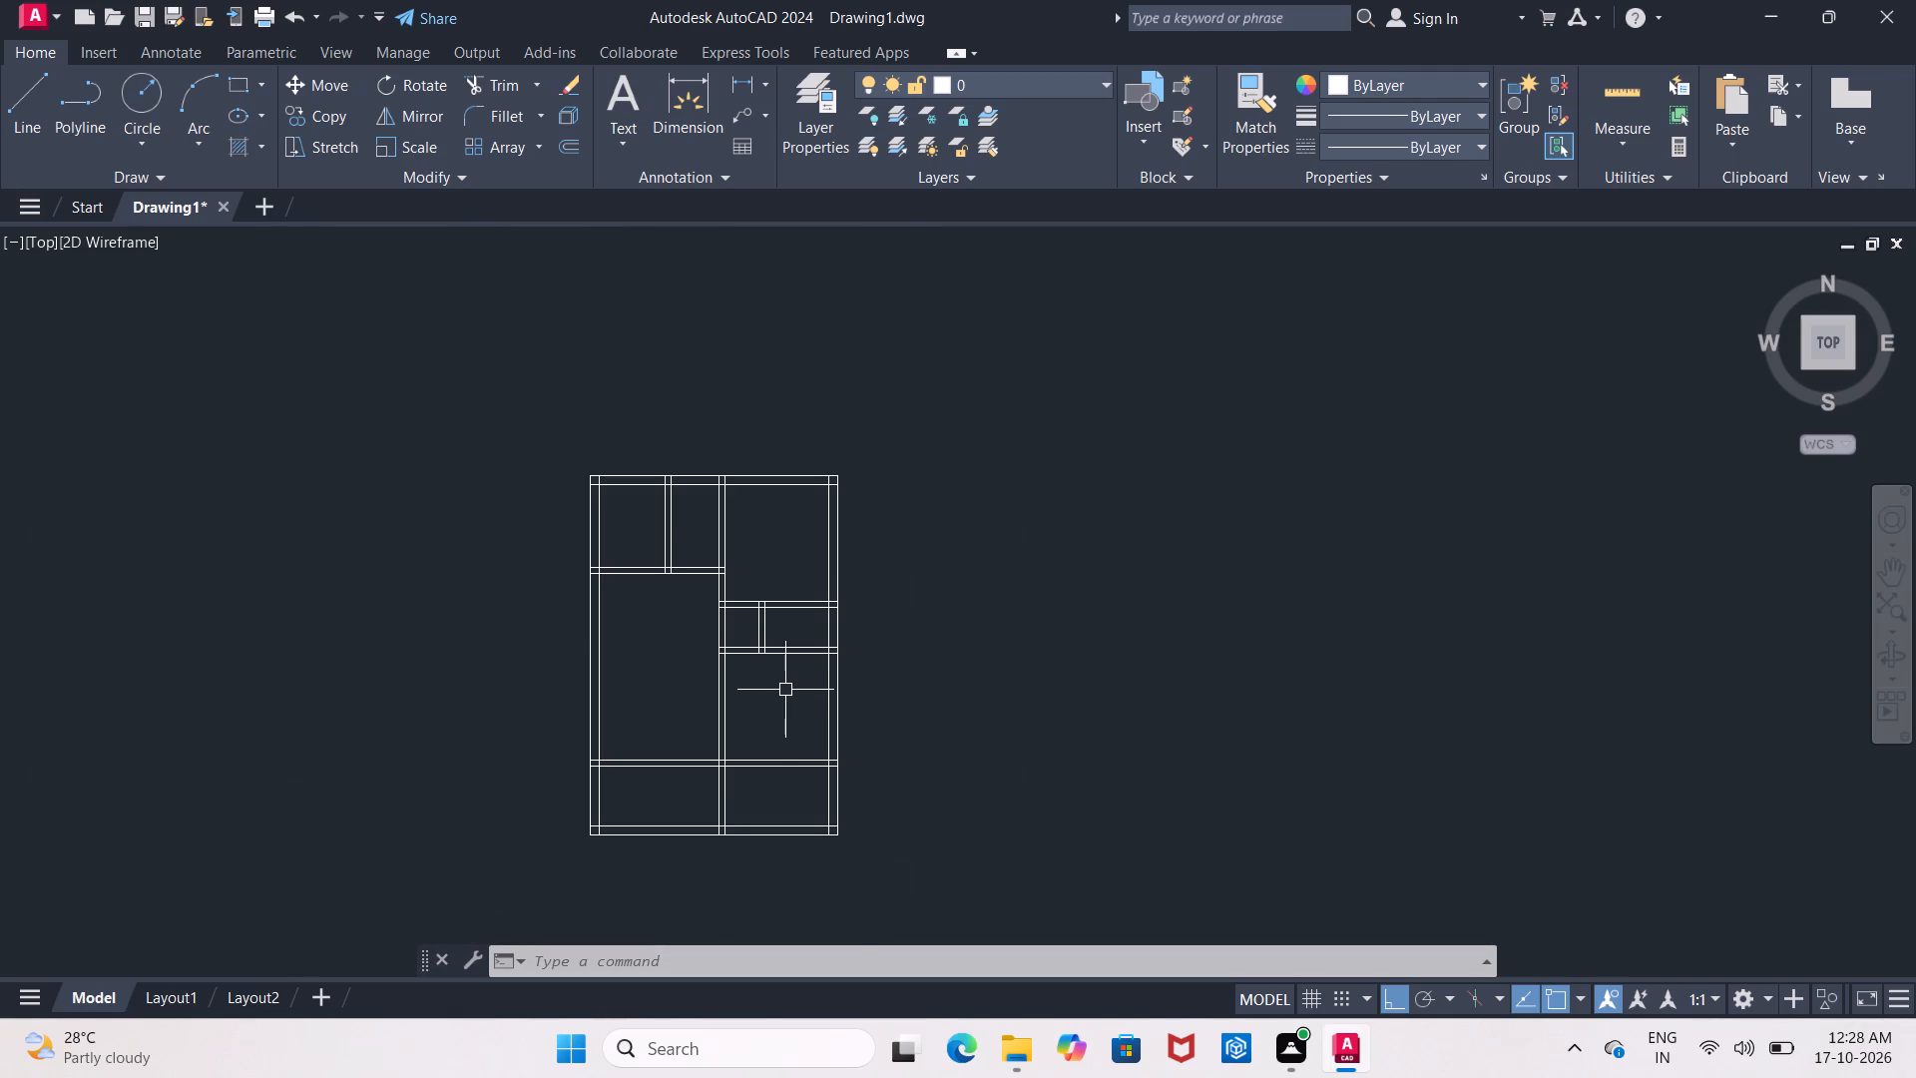
scroll(789, 655, "up", 1)
left_click(745, 84)
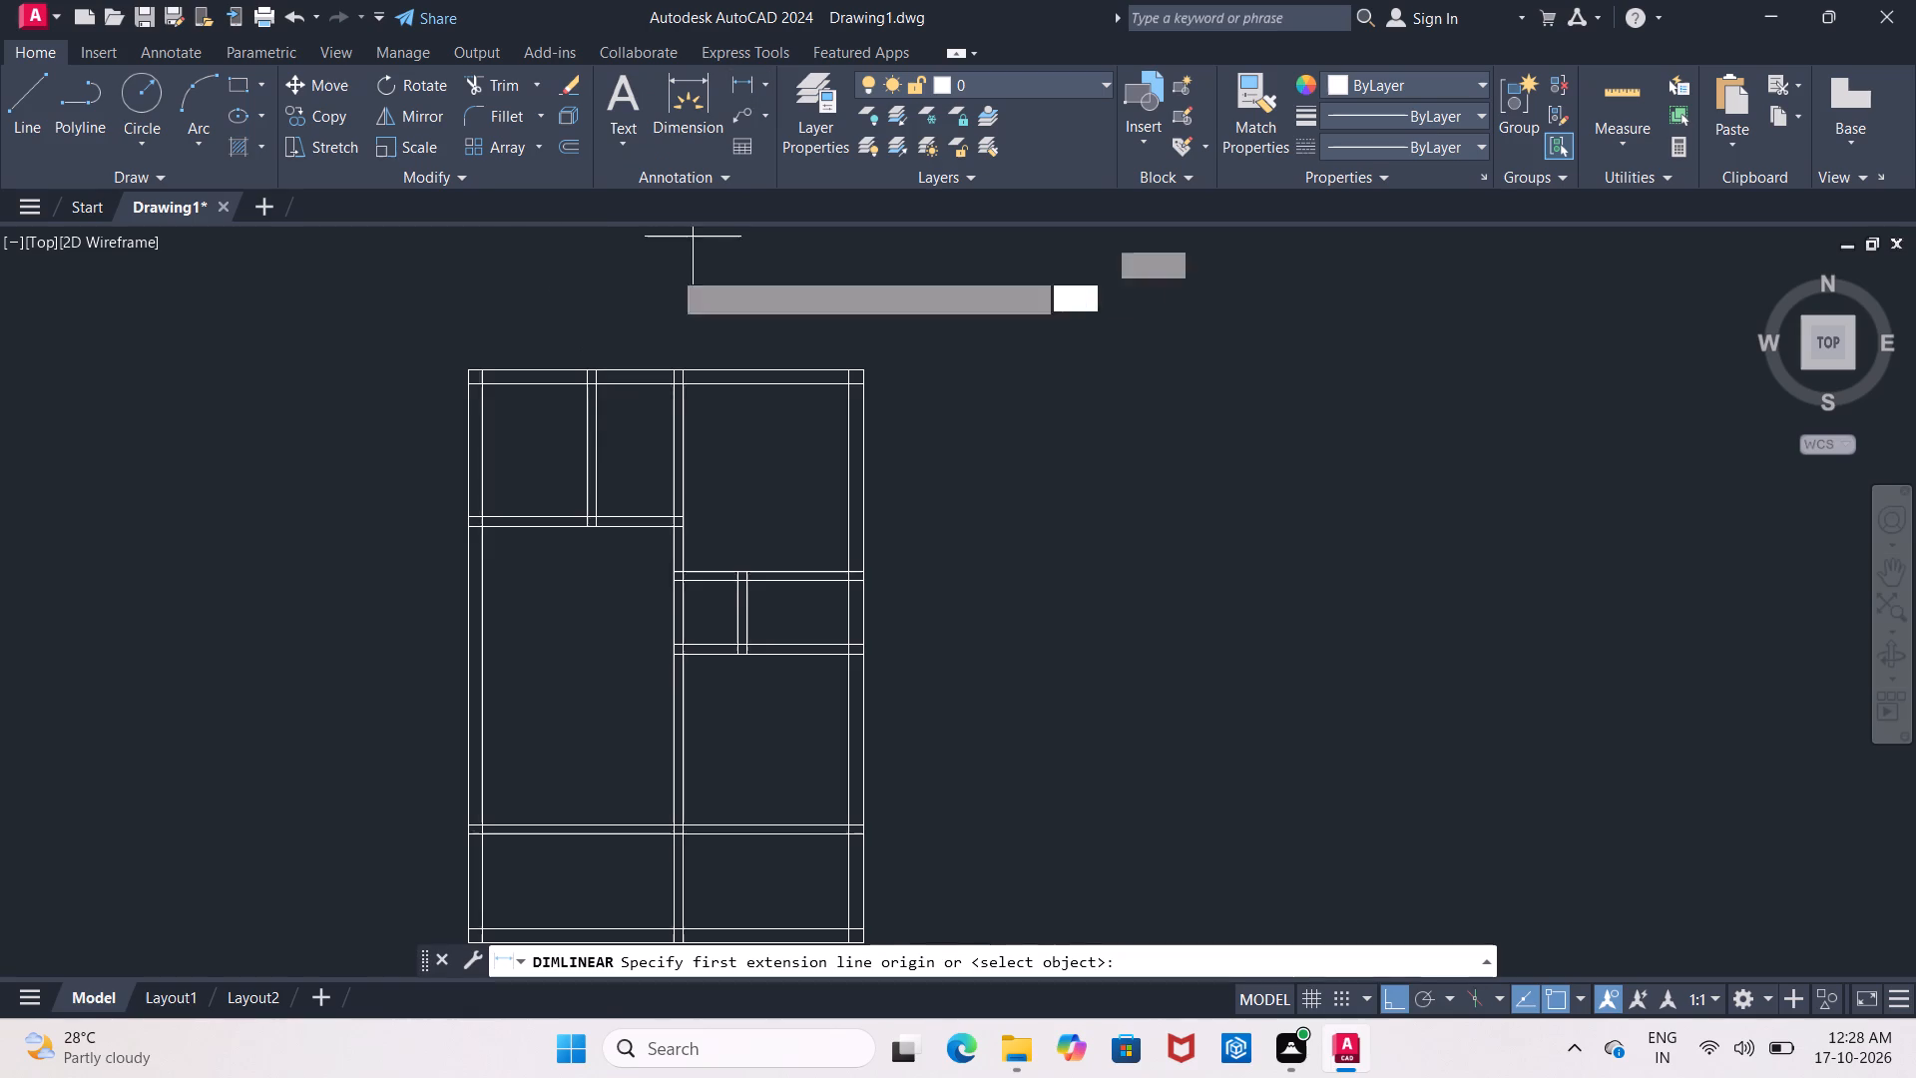
scroll(584, 392, "up", 3)
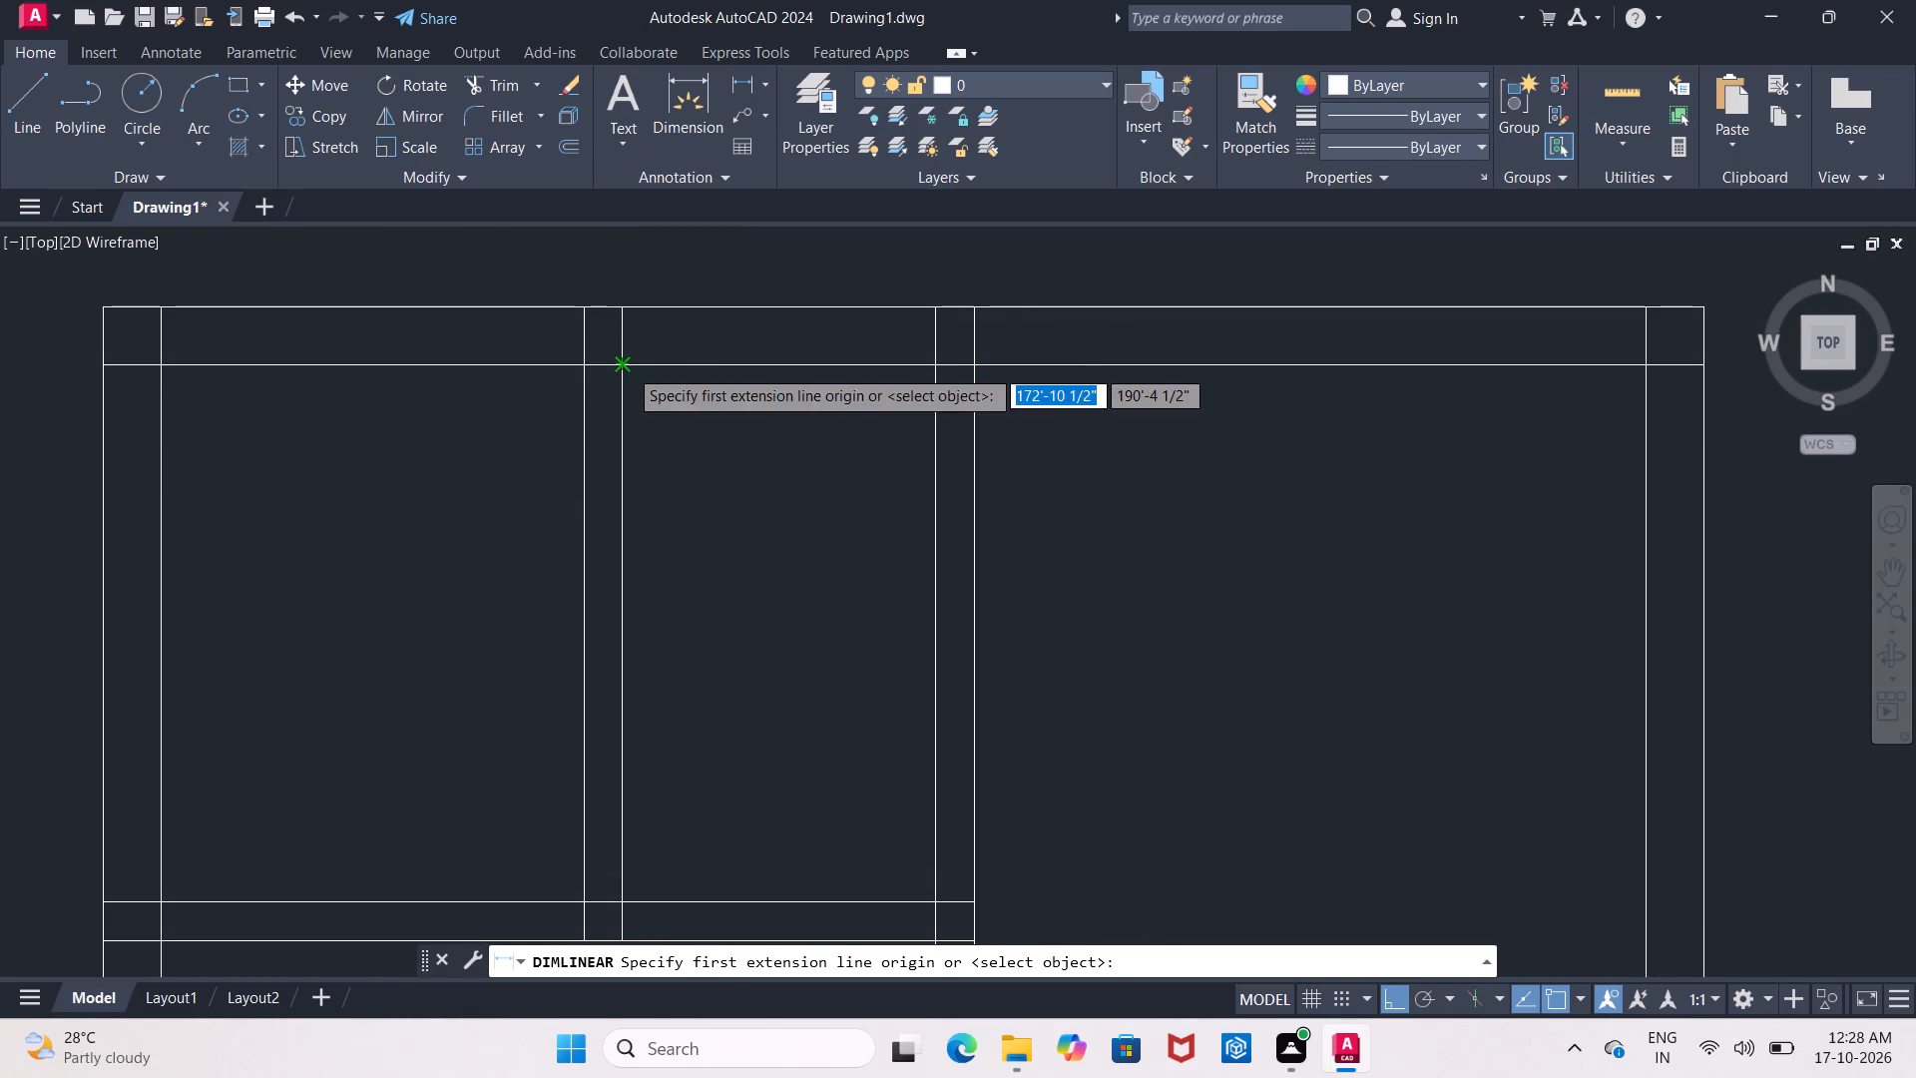
left_click(628, 367)
left_click(930, 366)
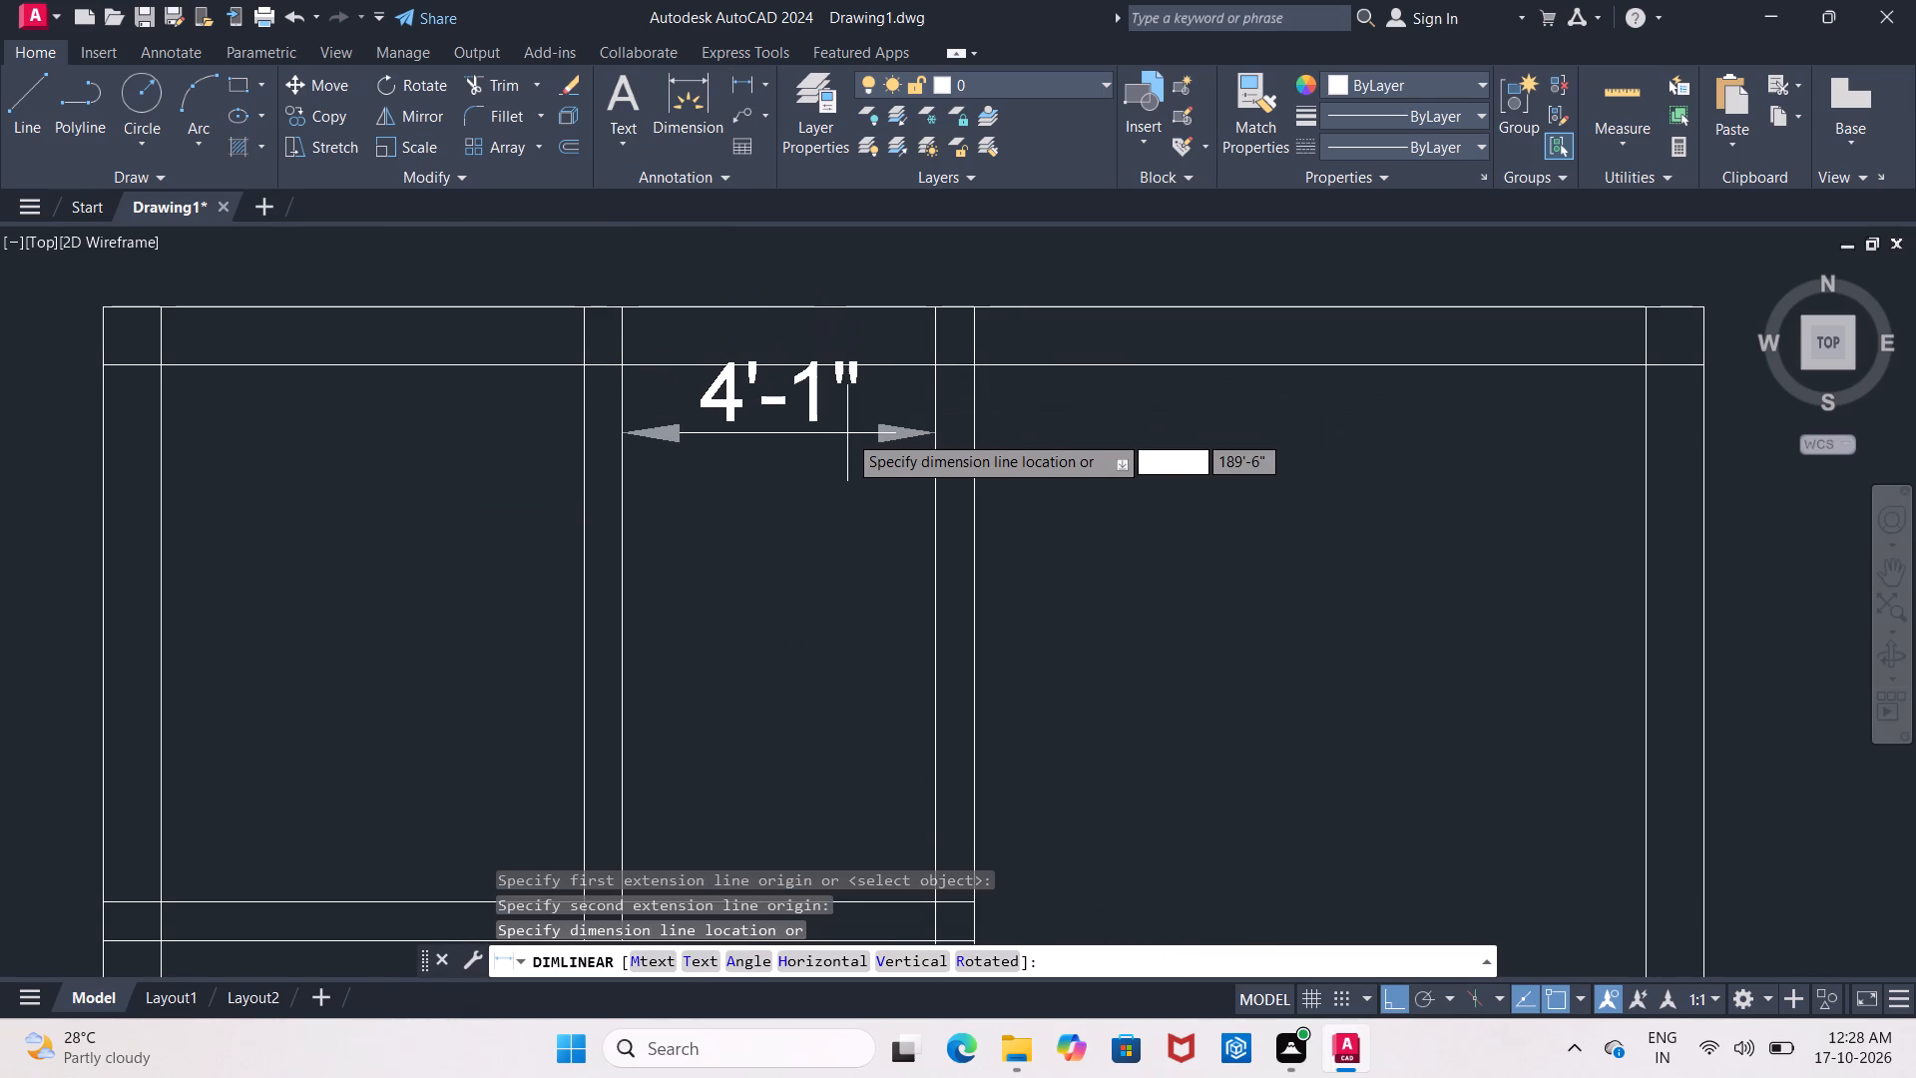
key("Escape")
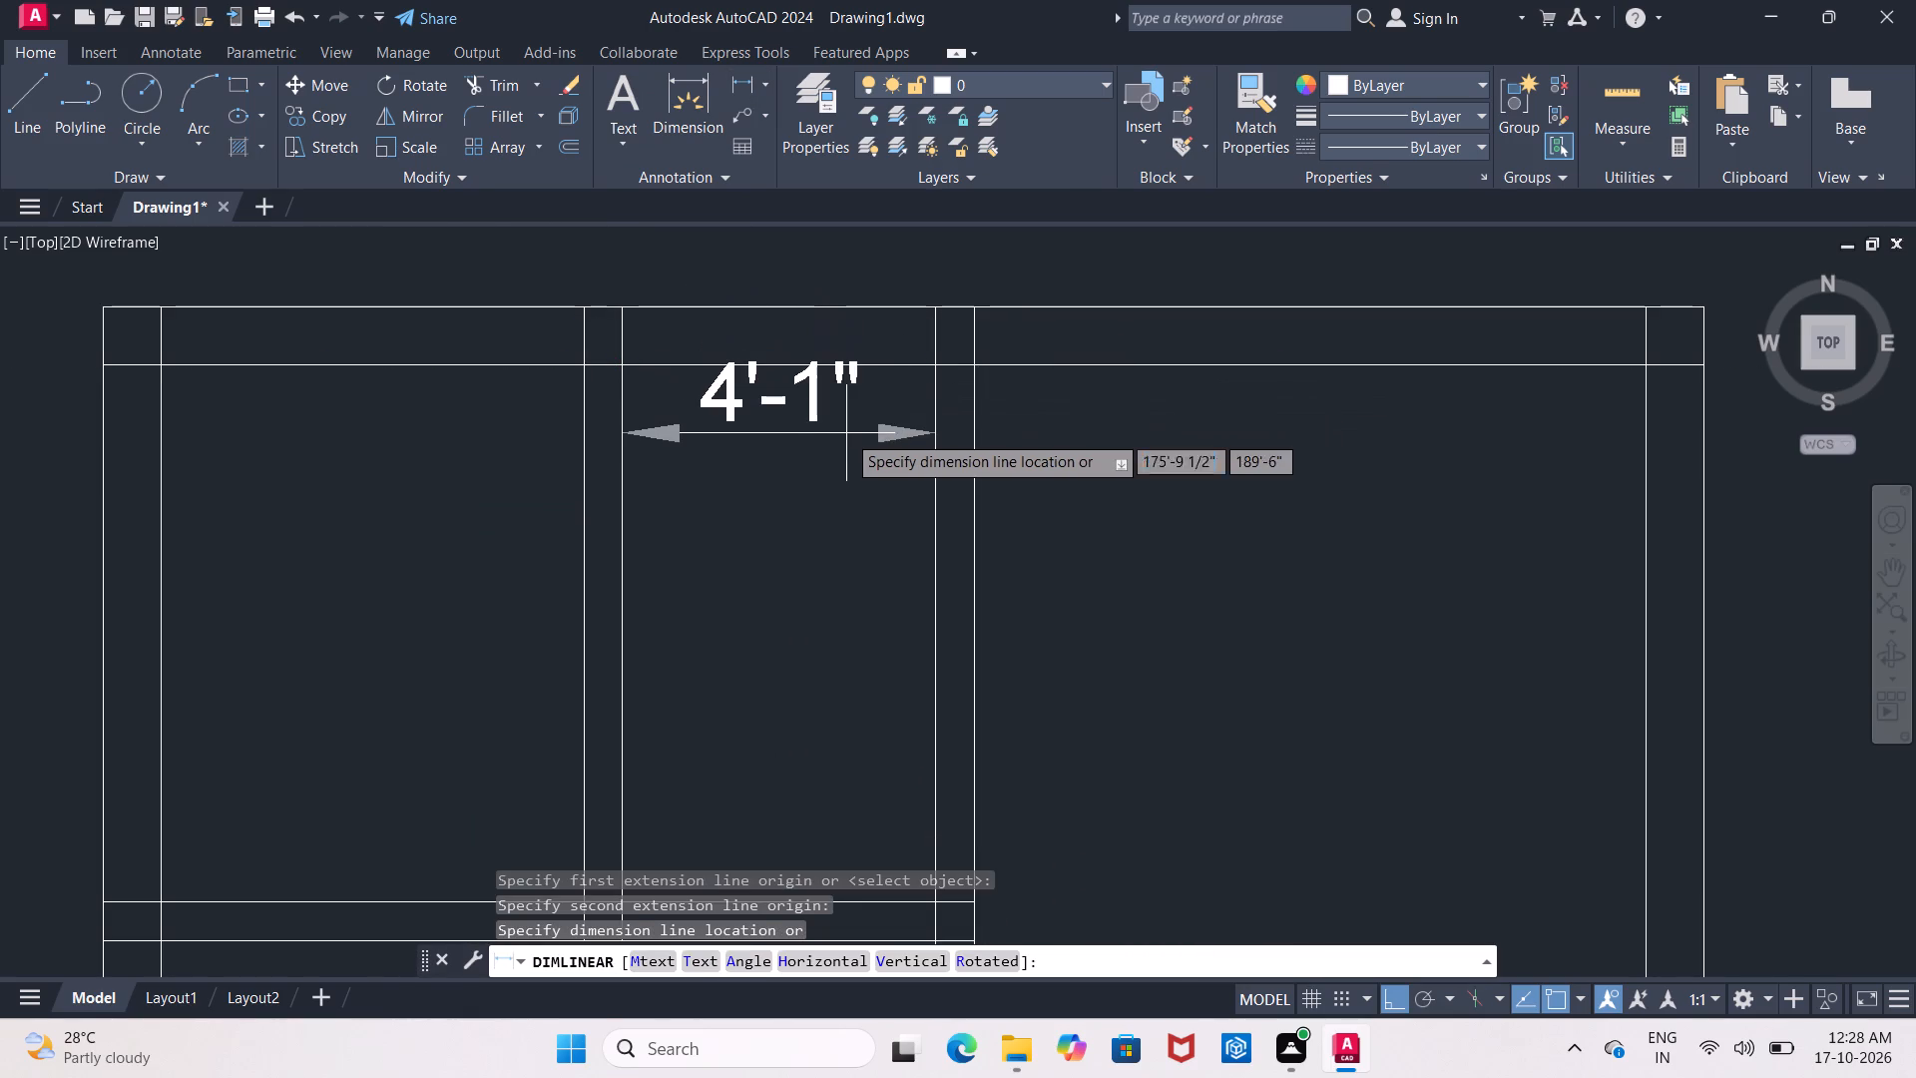
Measure the clear height of that small room from the top wall's inner line to the horizontal partition below, along the central partition.
left_click(738, 90)
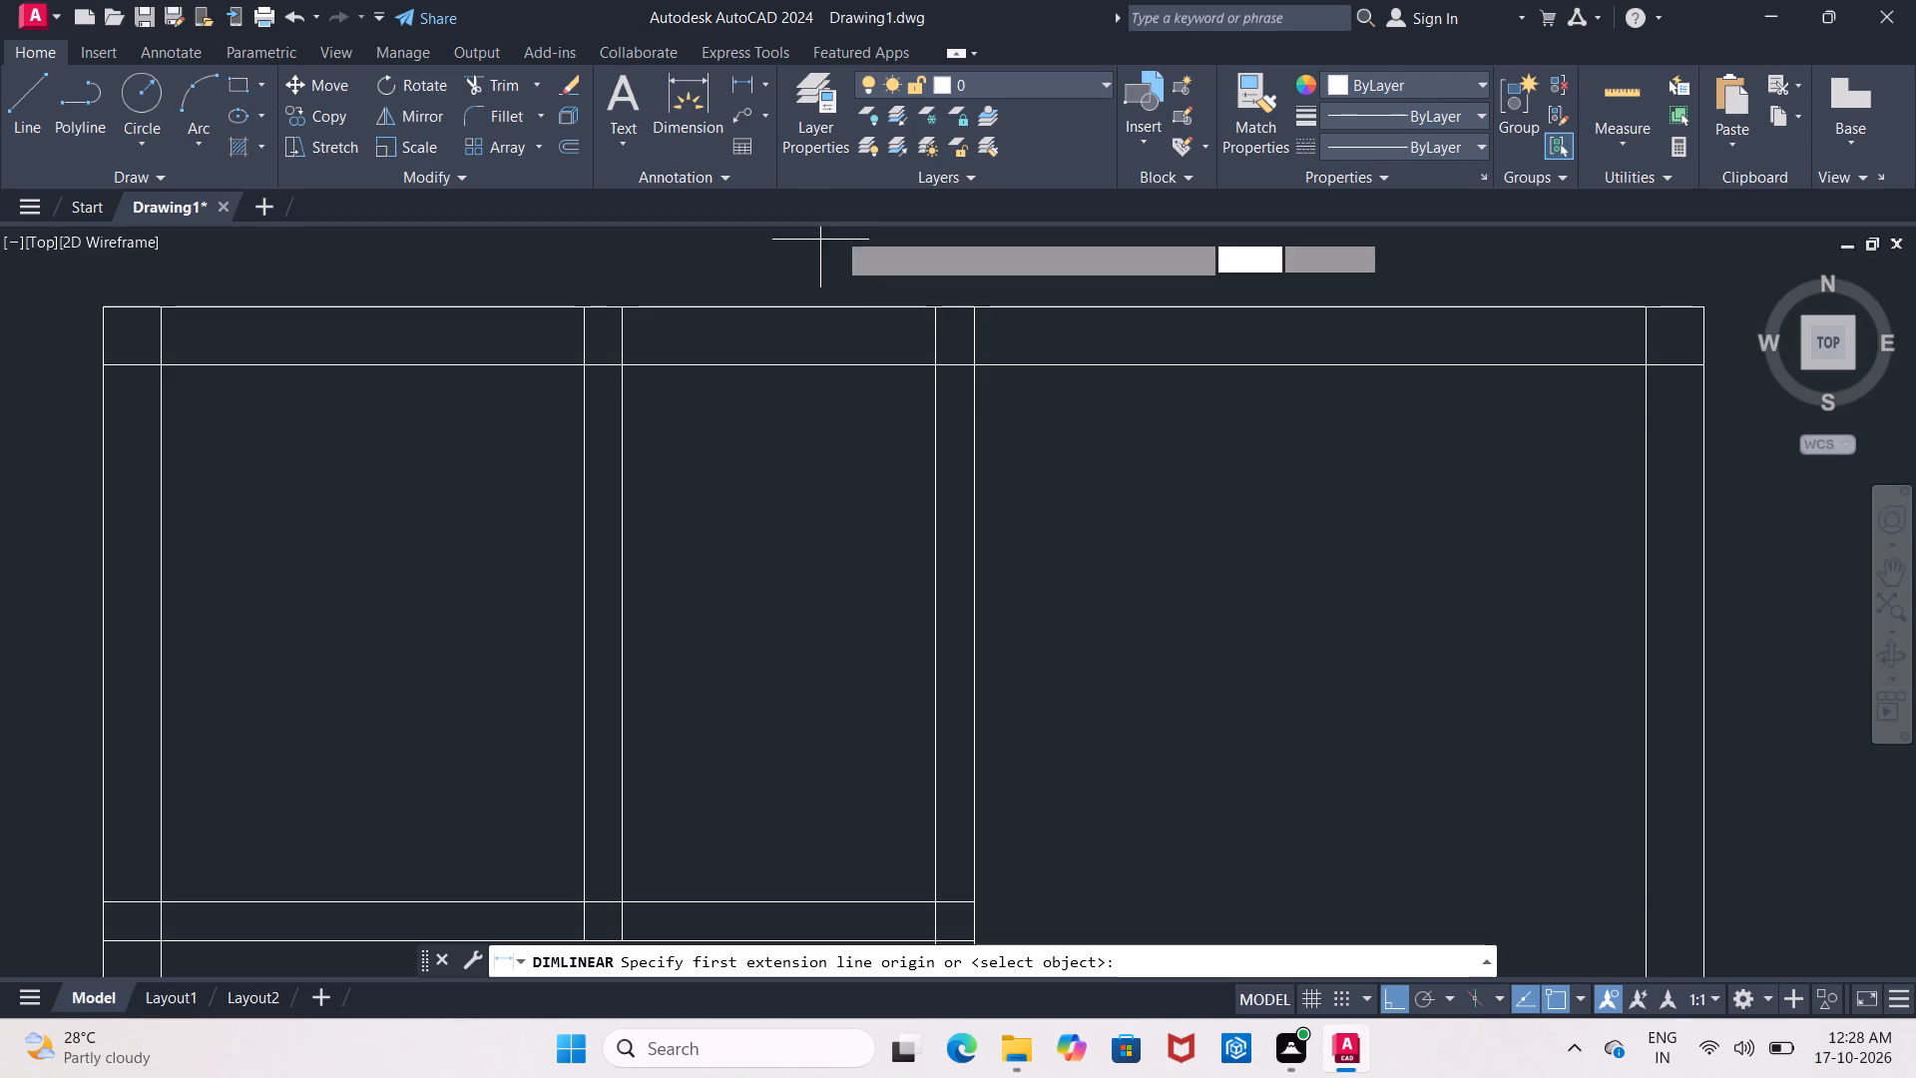
left_click(935, 368)
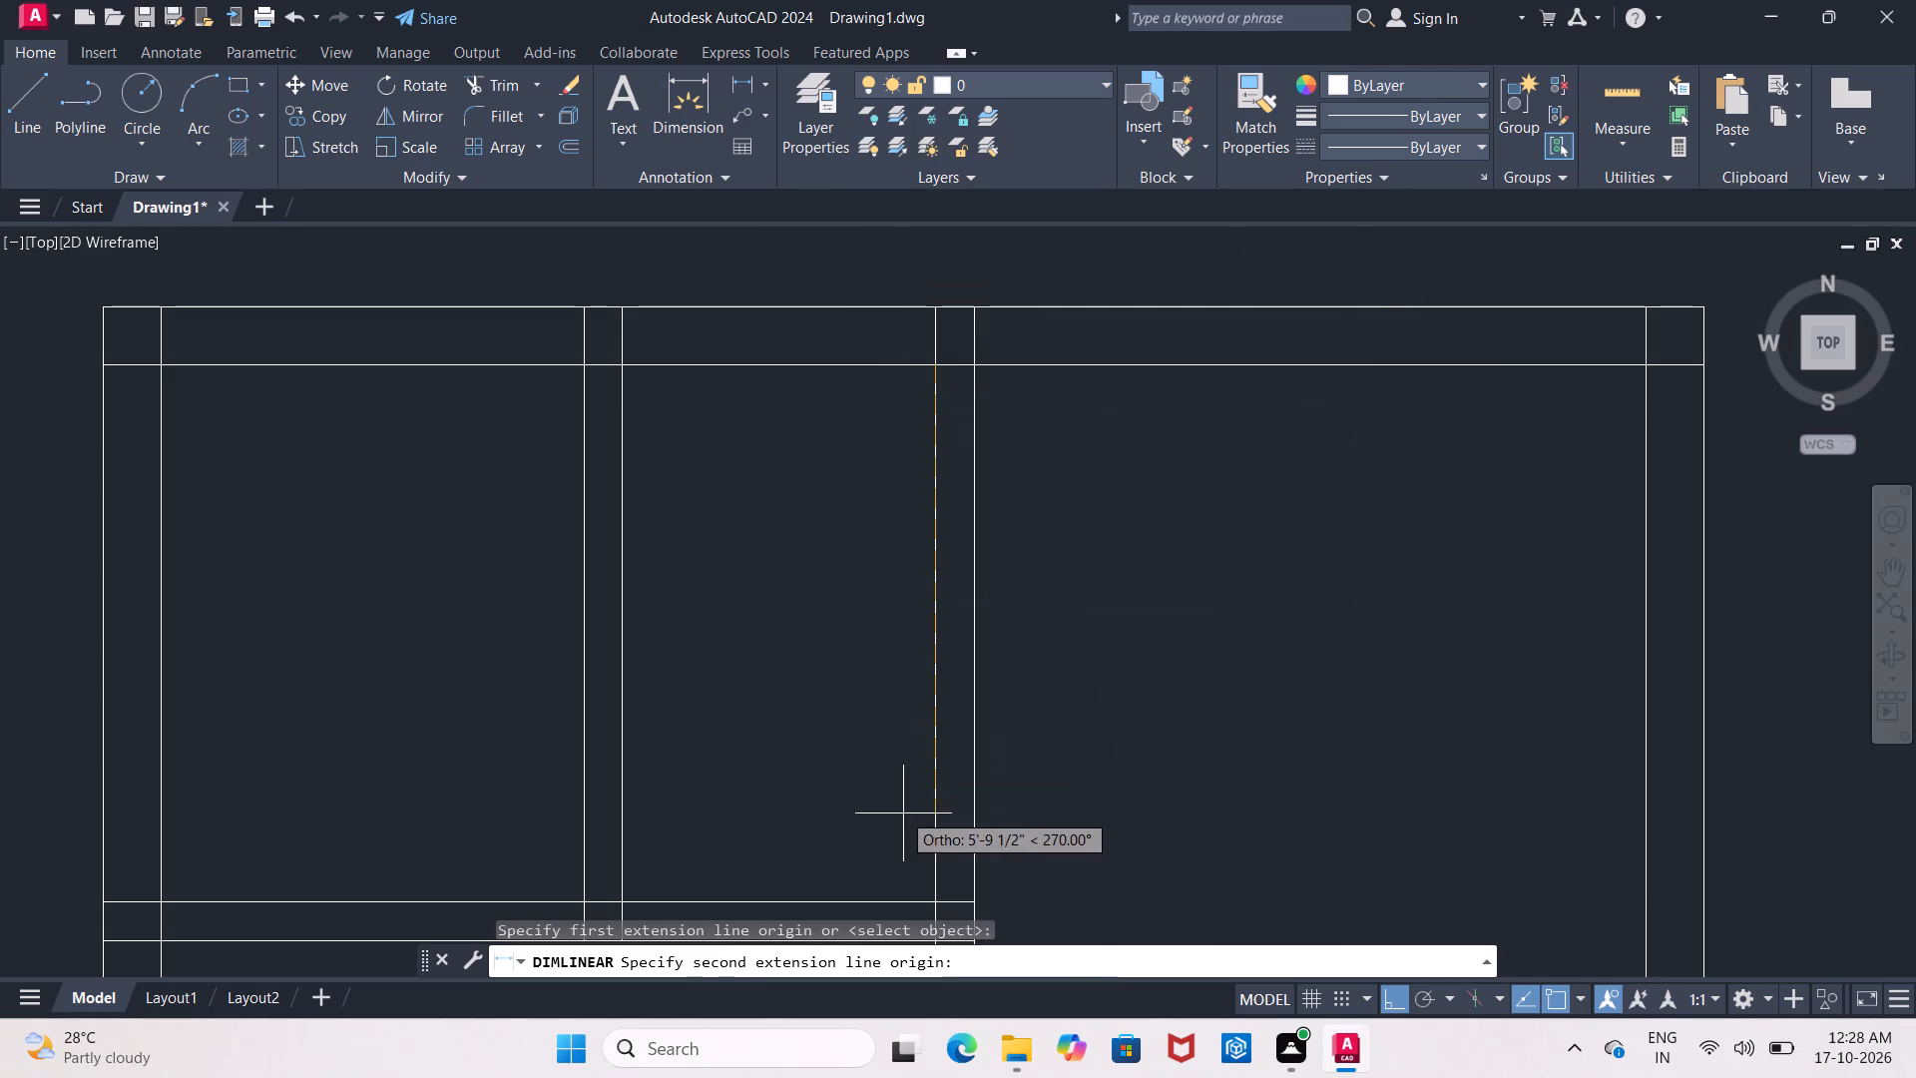
left_click(933, 894)
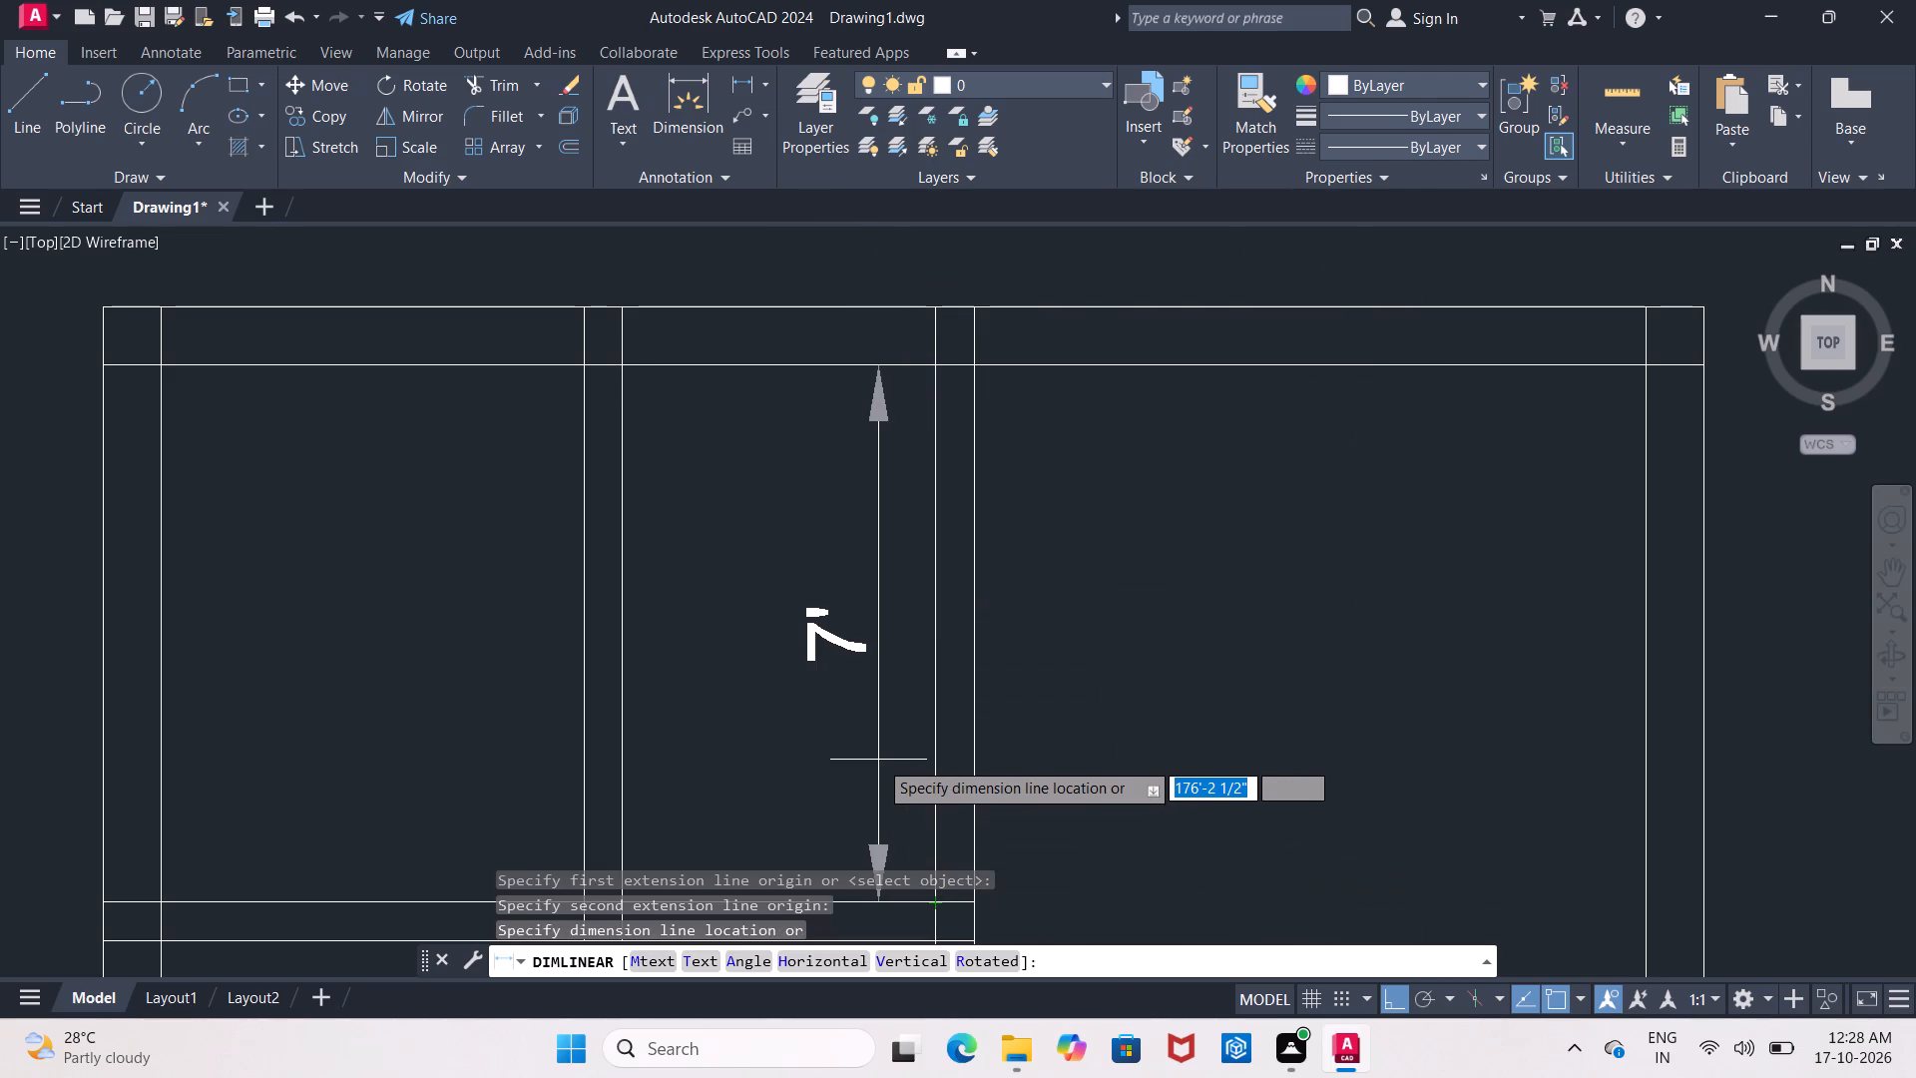
middle_click_drag(877, 757, 869, 614)
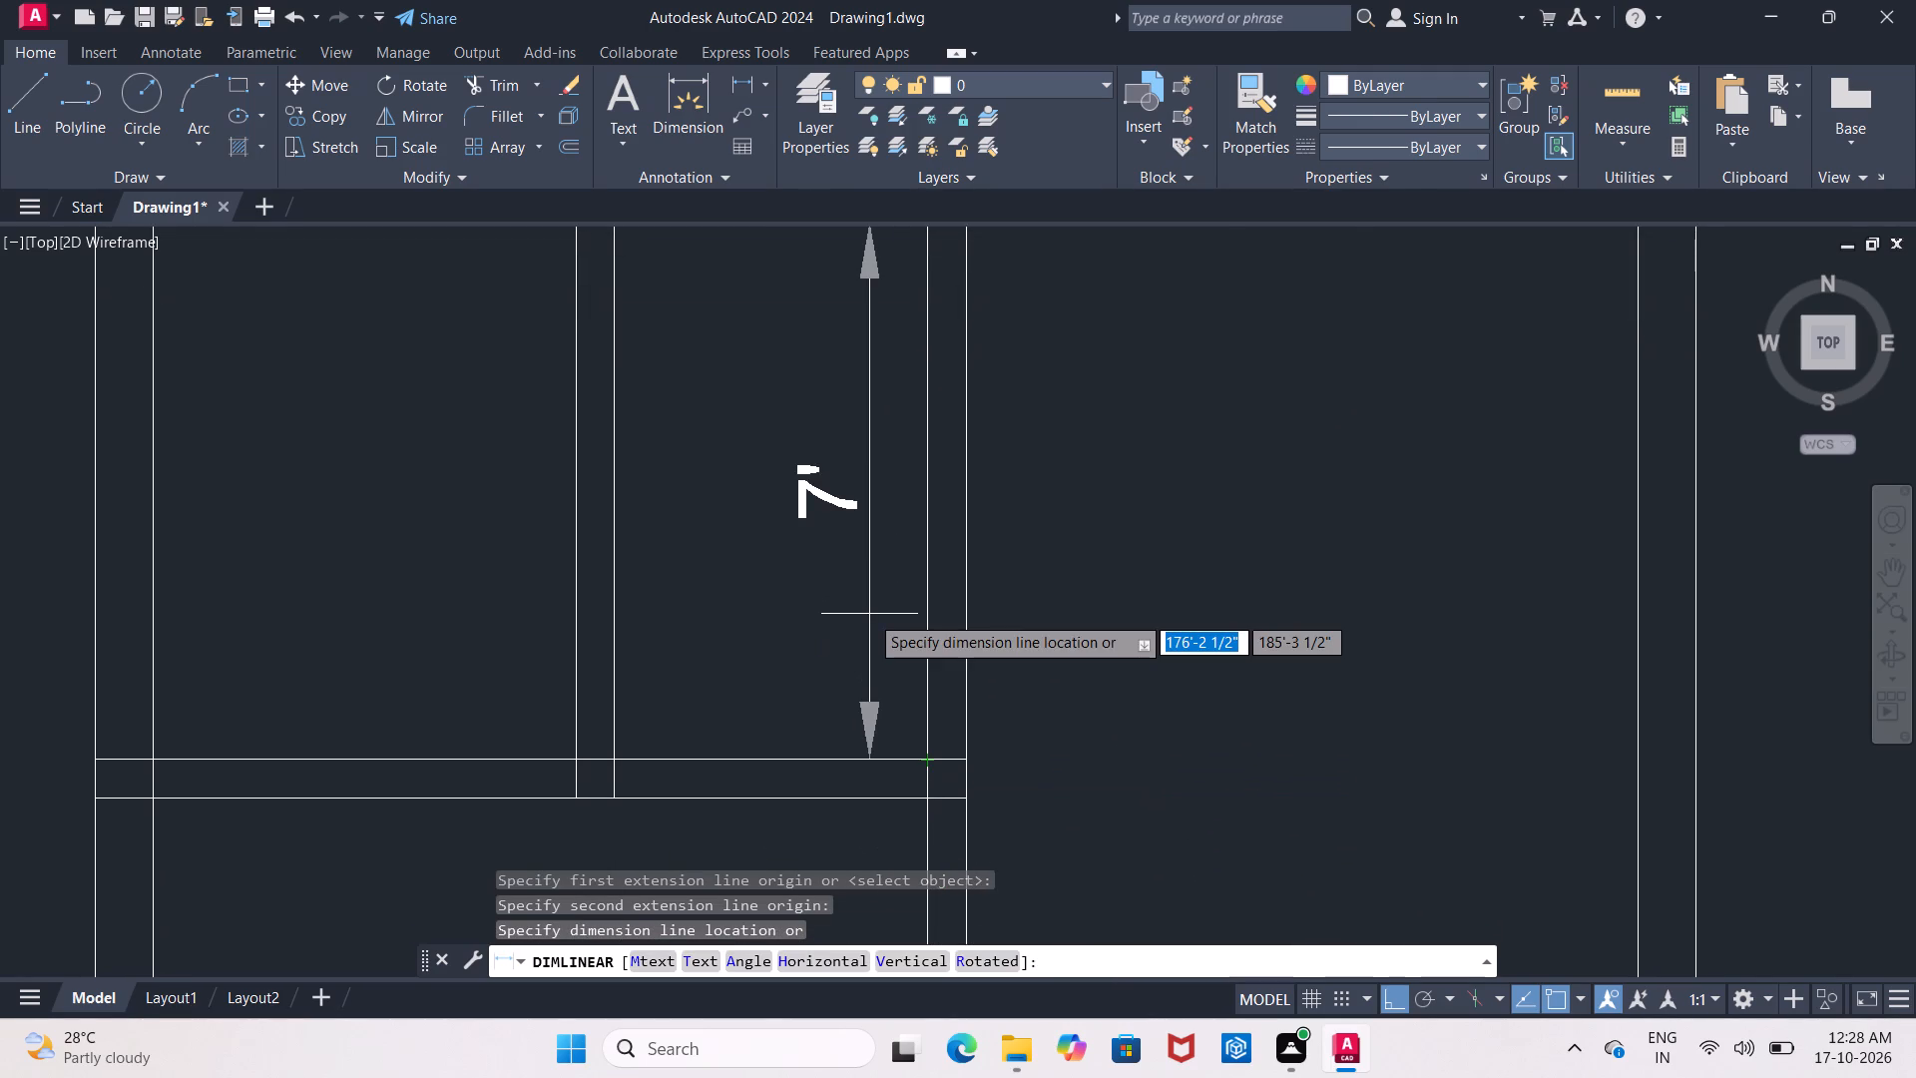
key("Escape")
Offset the top wall's inner line 5' downward to start a horizontal partition across the small room.
middle_click_drag(862, 611, 835, 666)
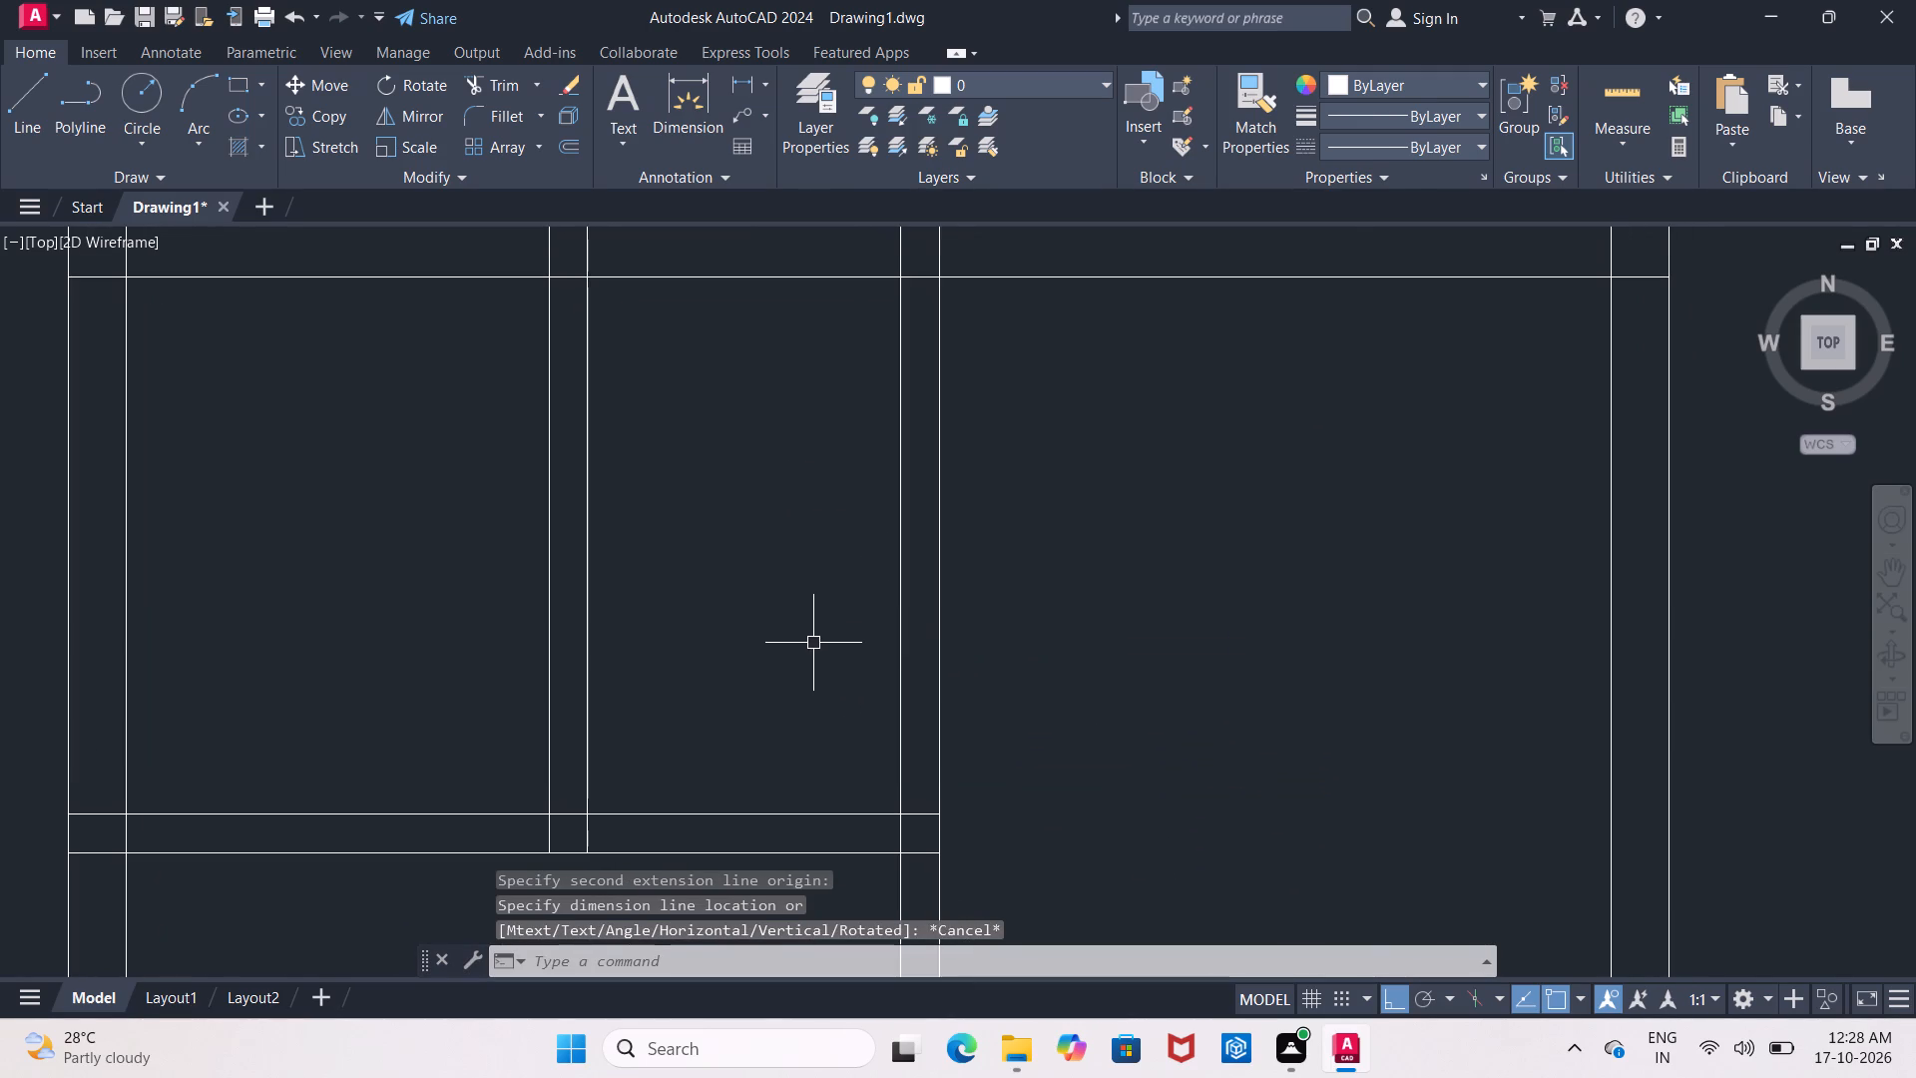
left_click(569, 149)
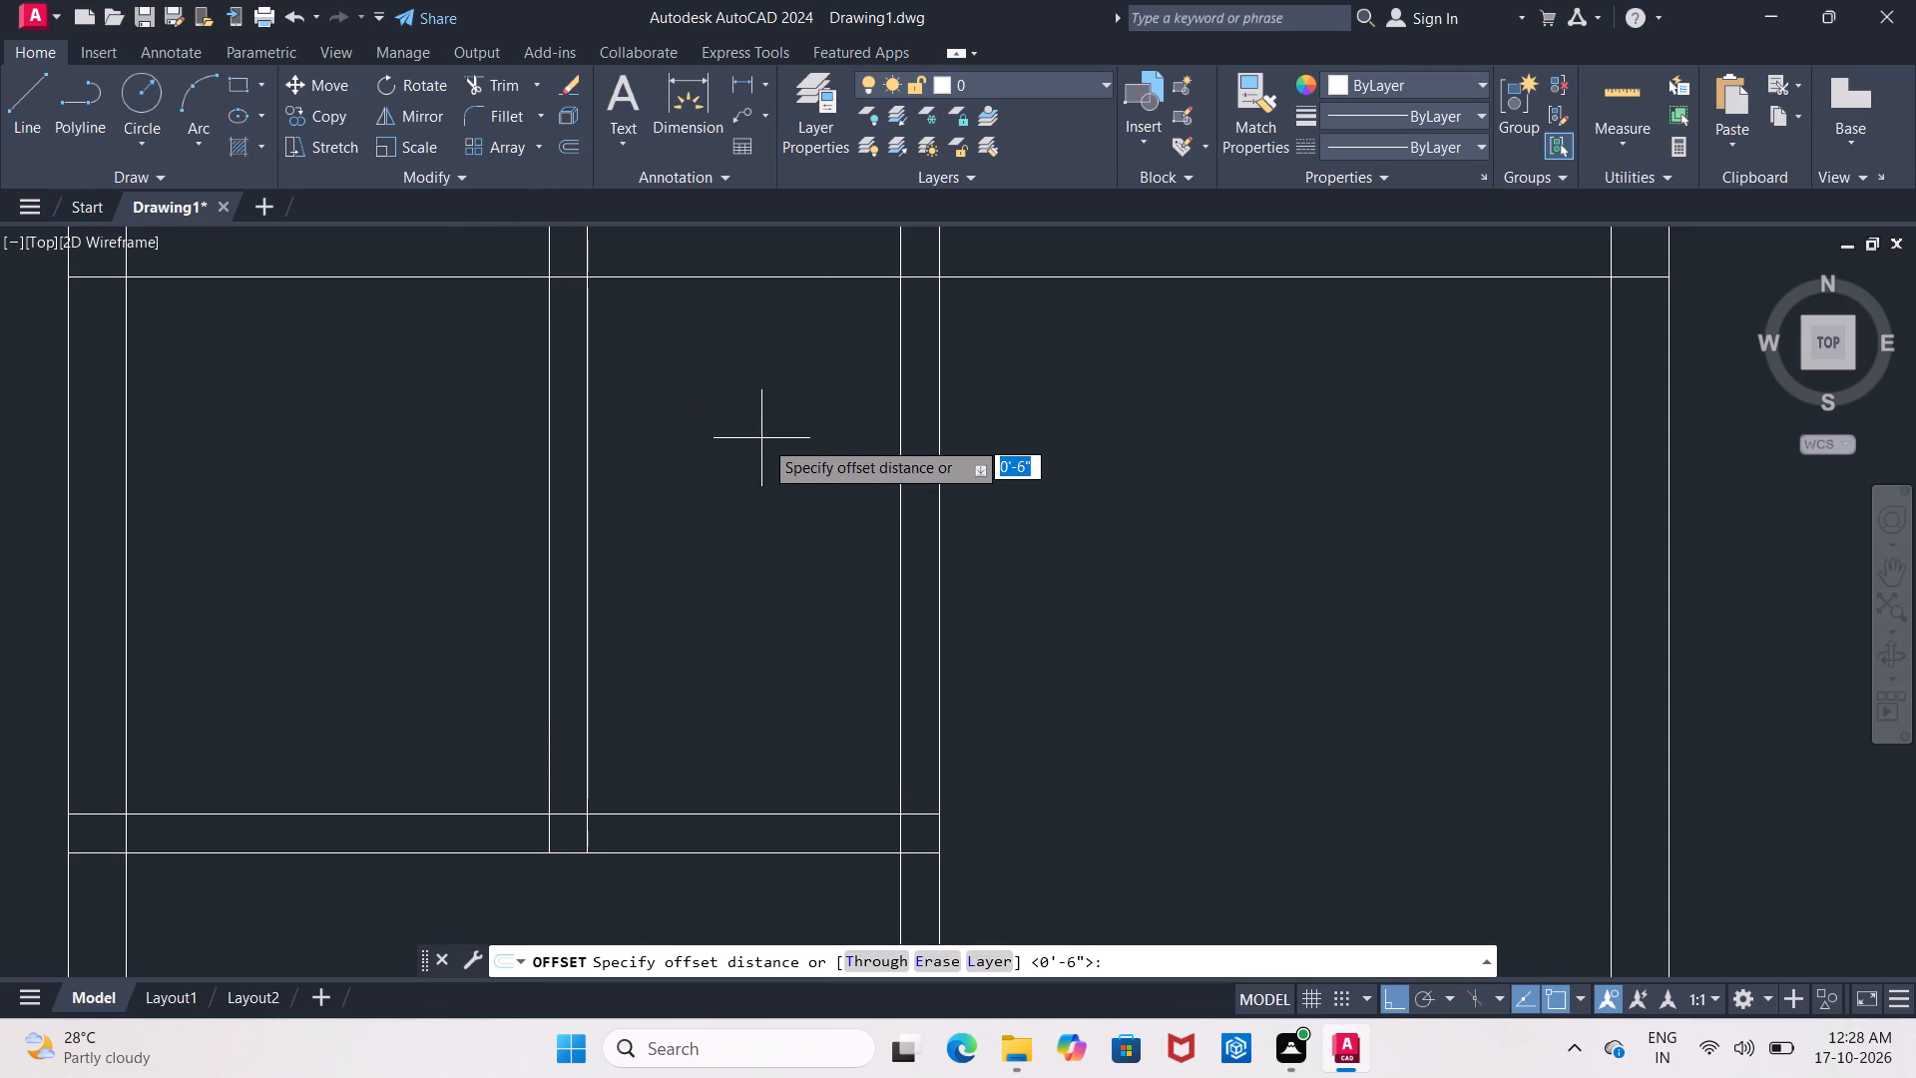
key("5")
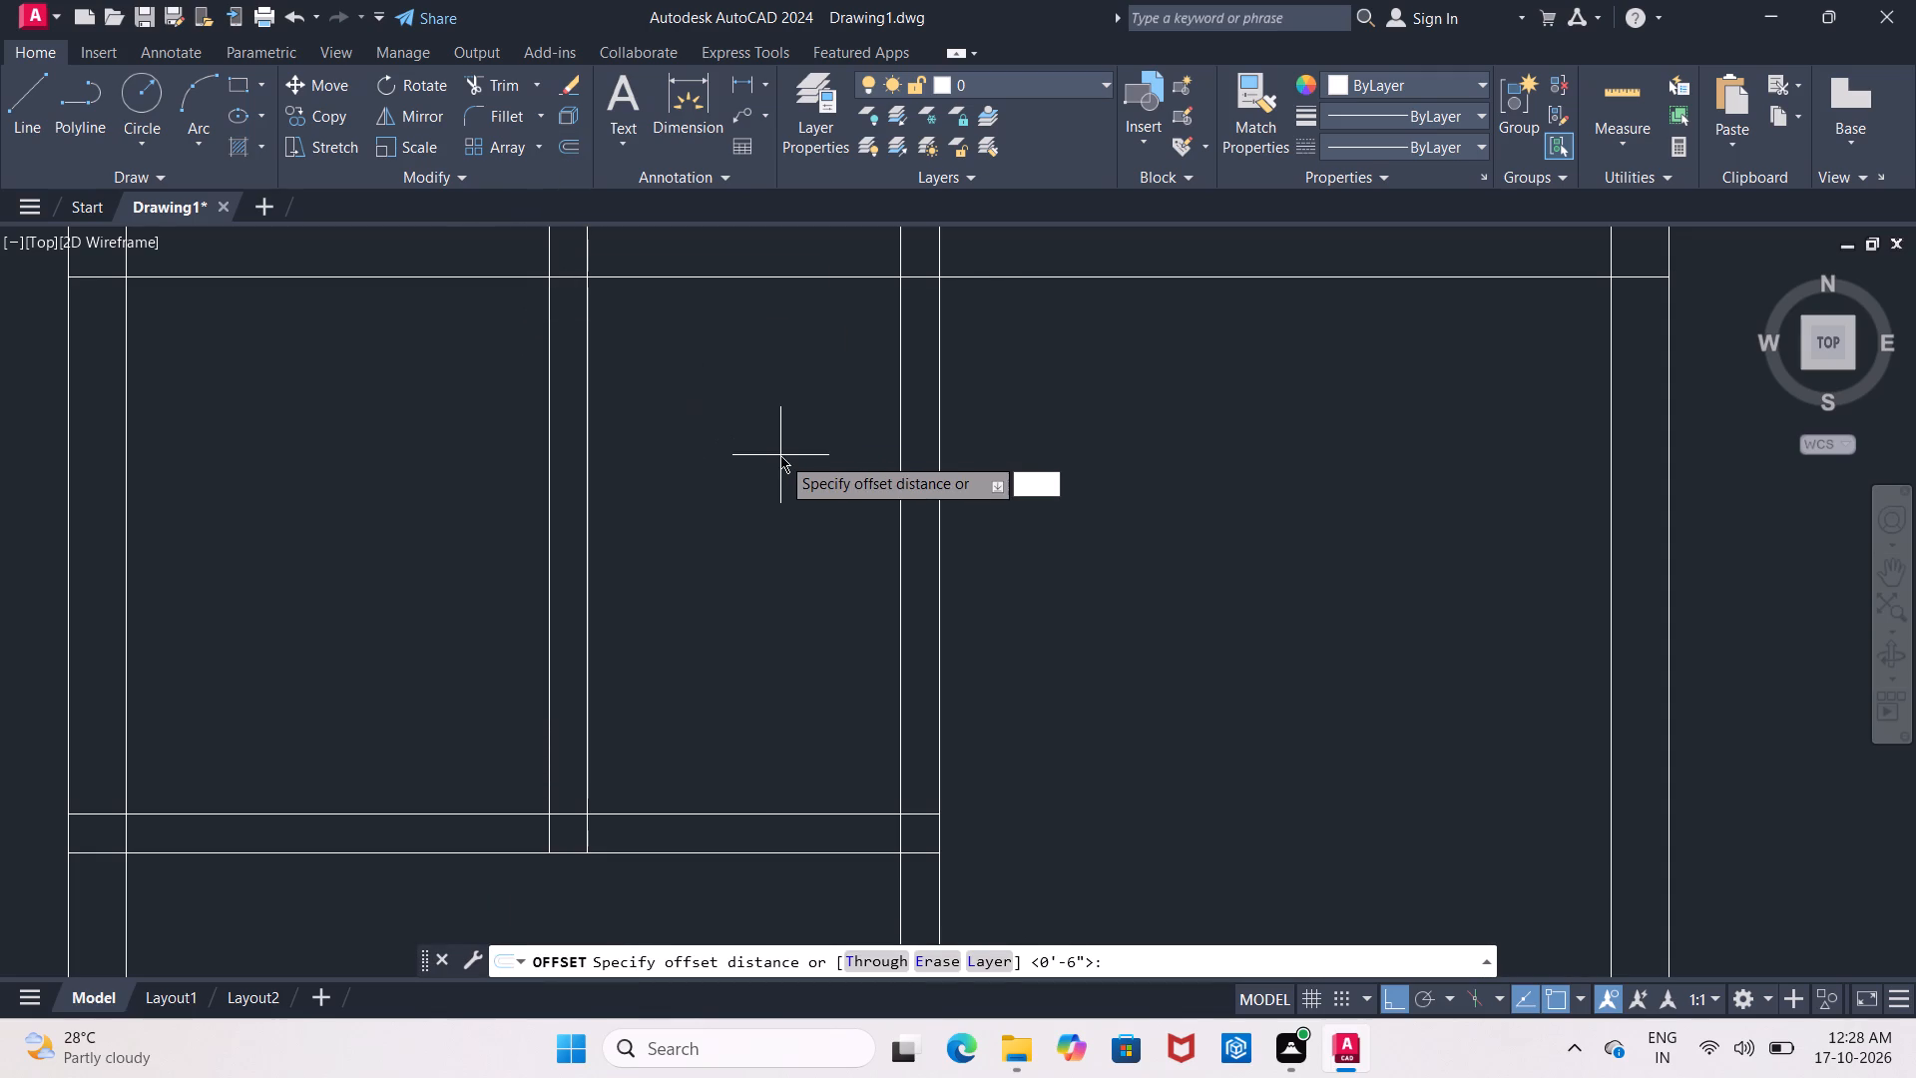
key("apostrophe")
key("Return")
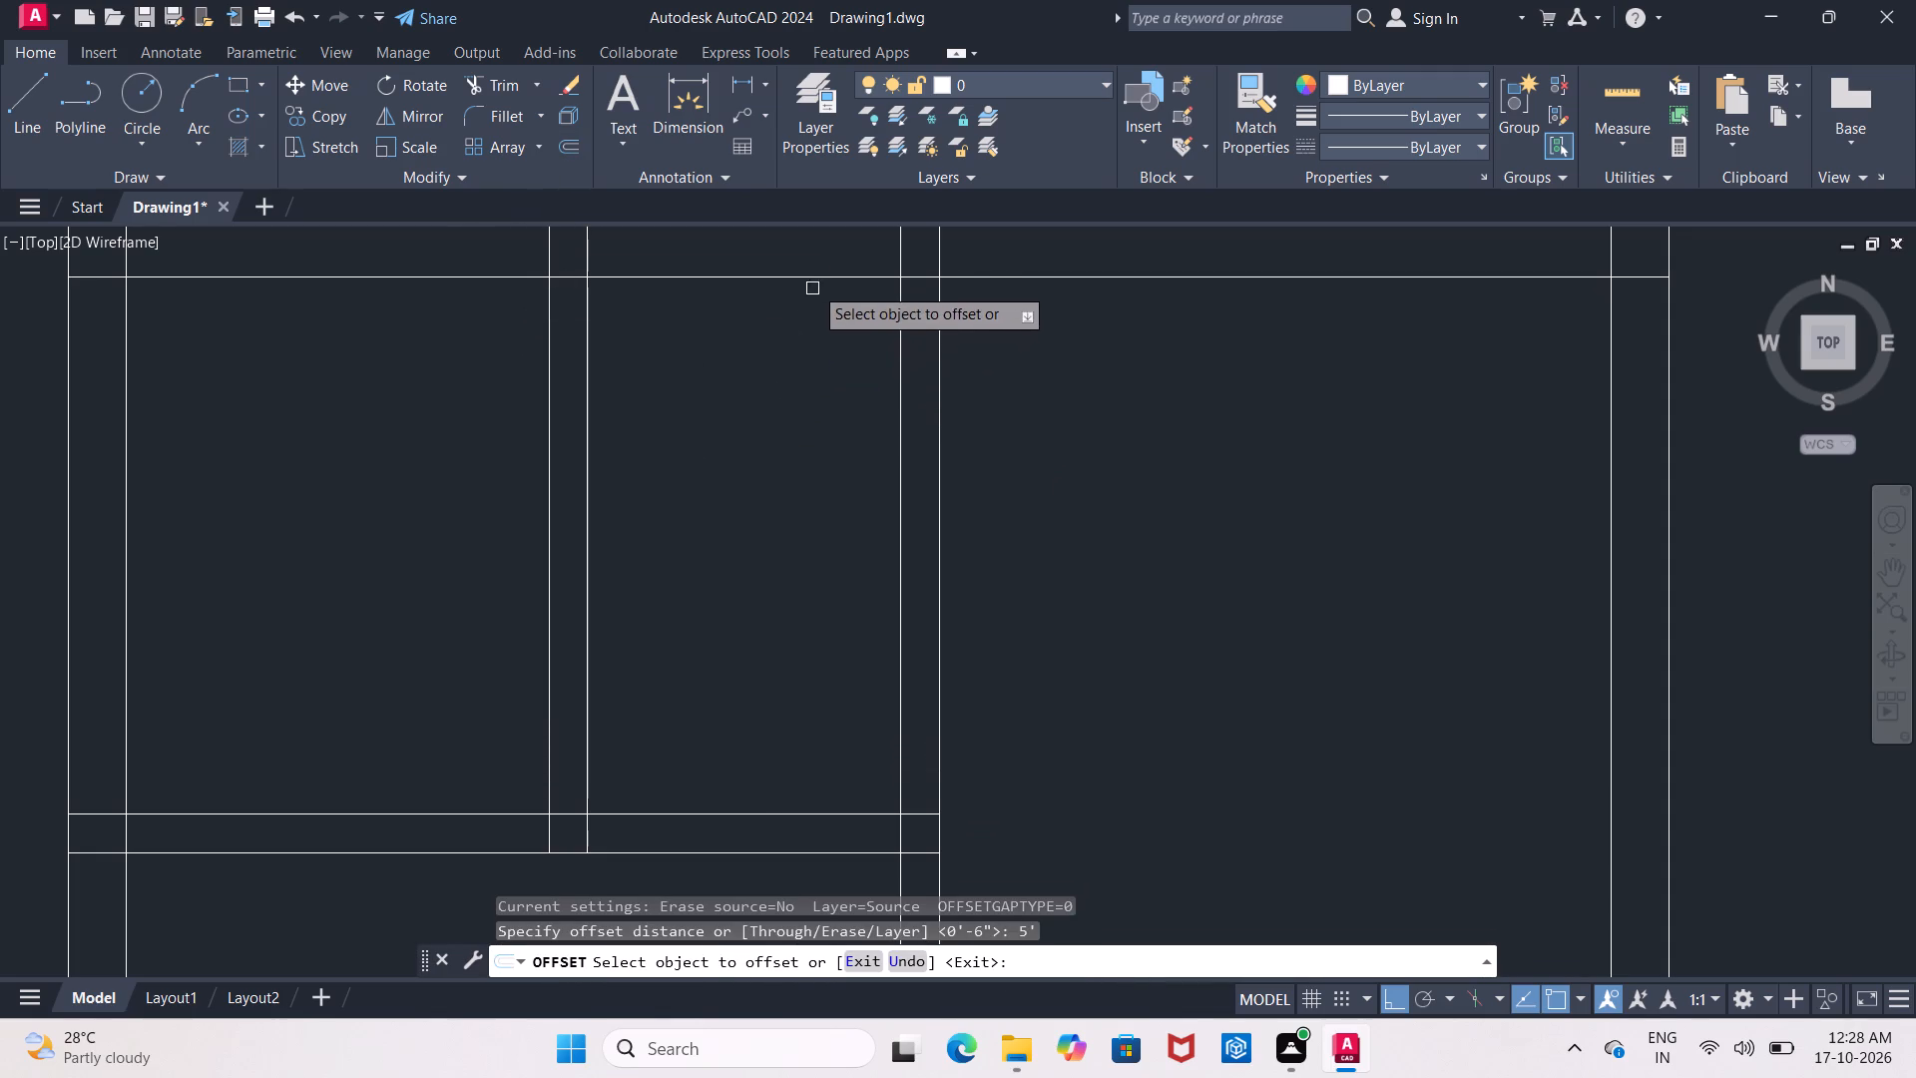
left_click(815, 276)
left_click(833, 473)
key("Return")
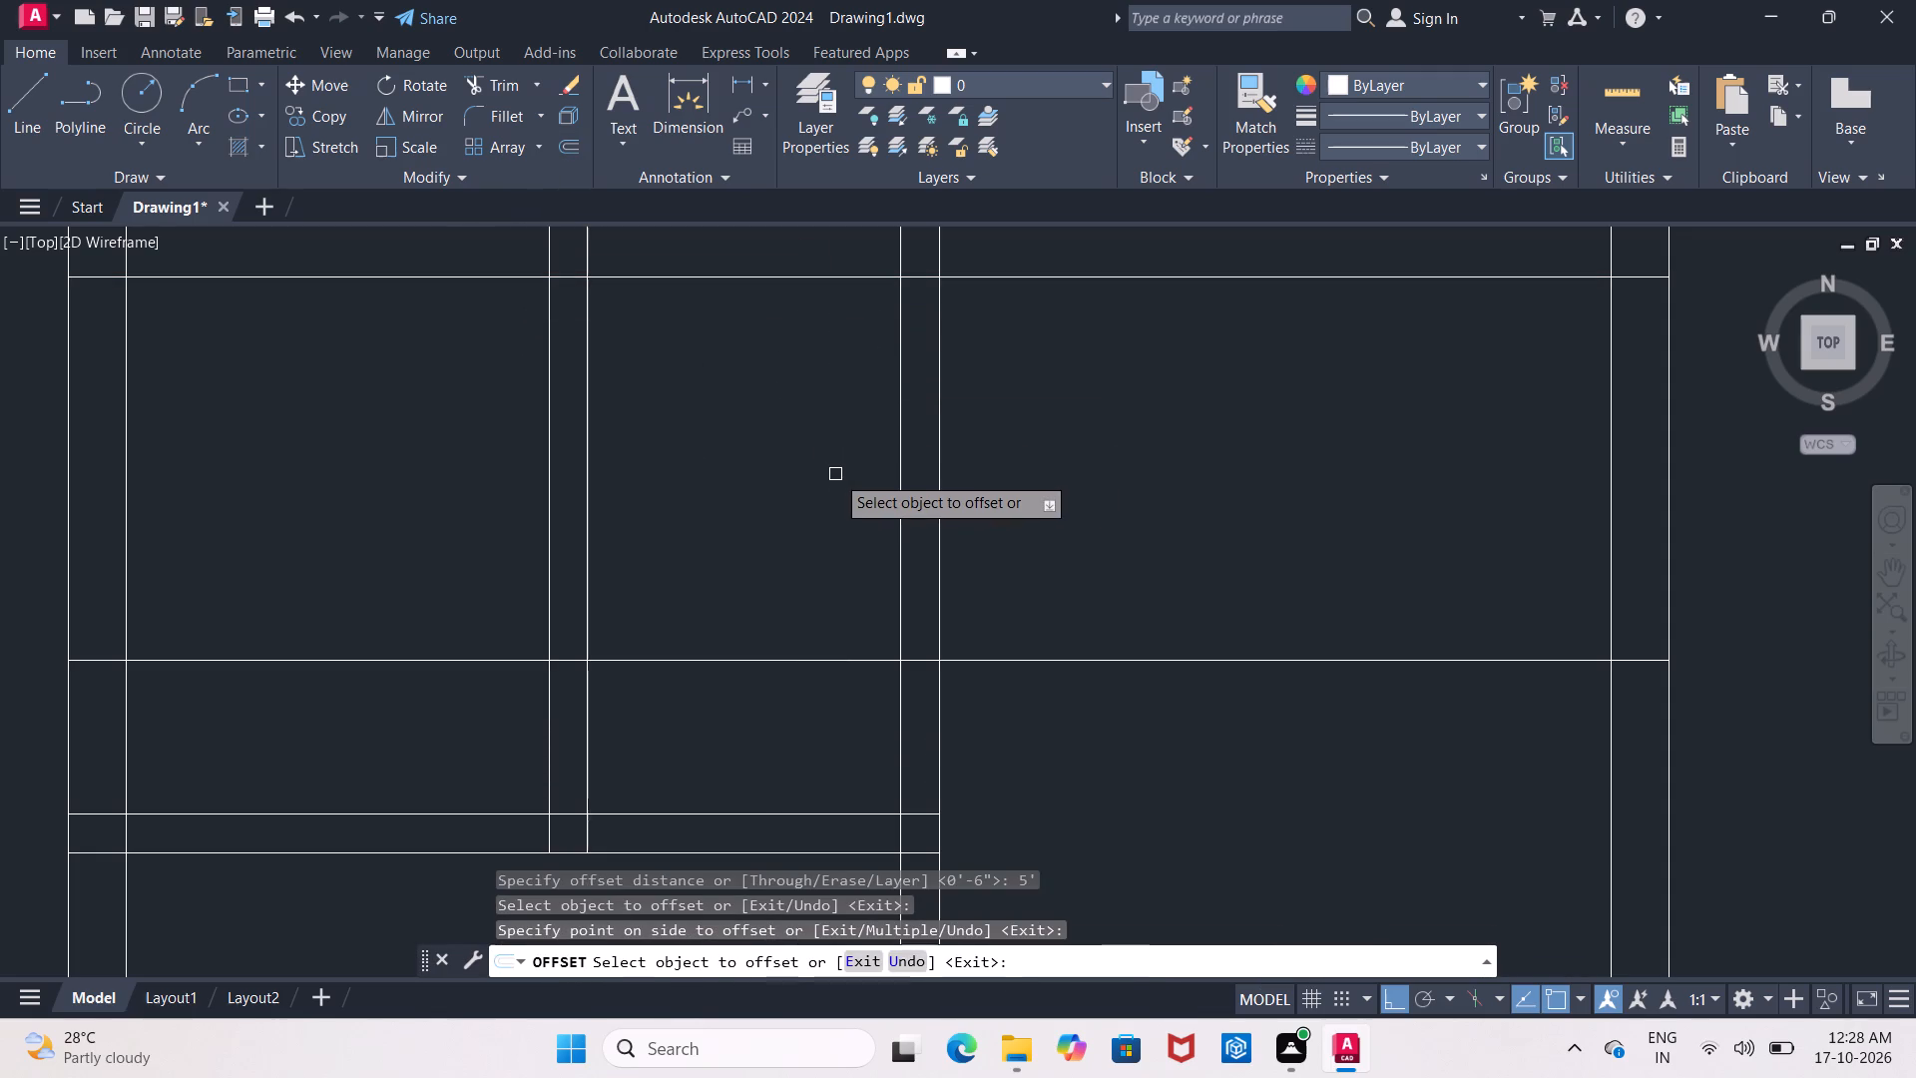
Offset the new horizontal line 6" downward to form the partition's second line.
key("Return")
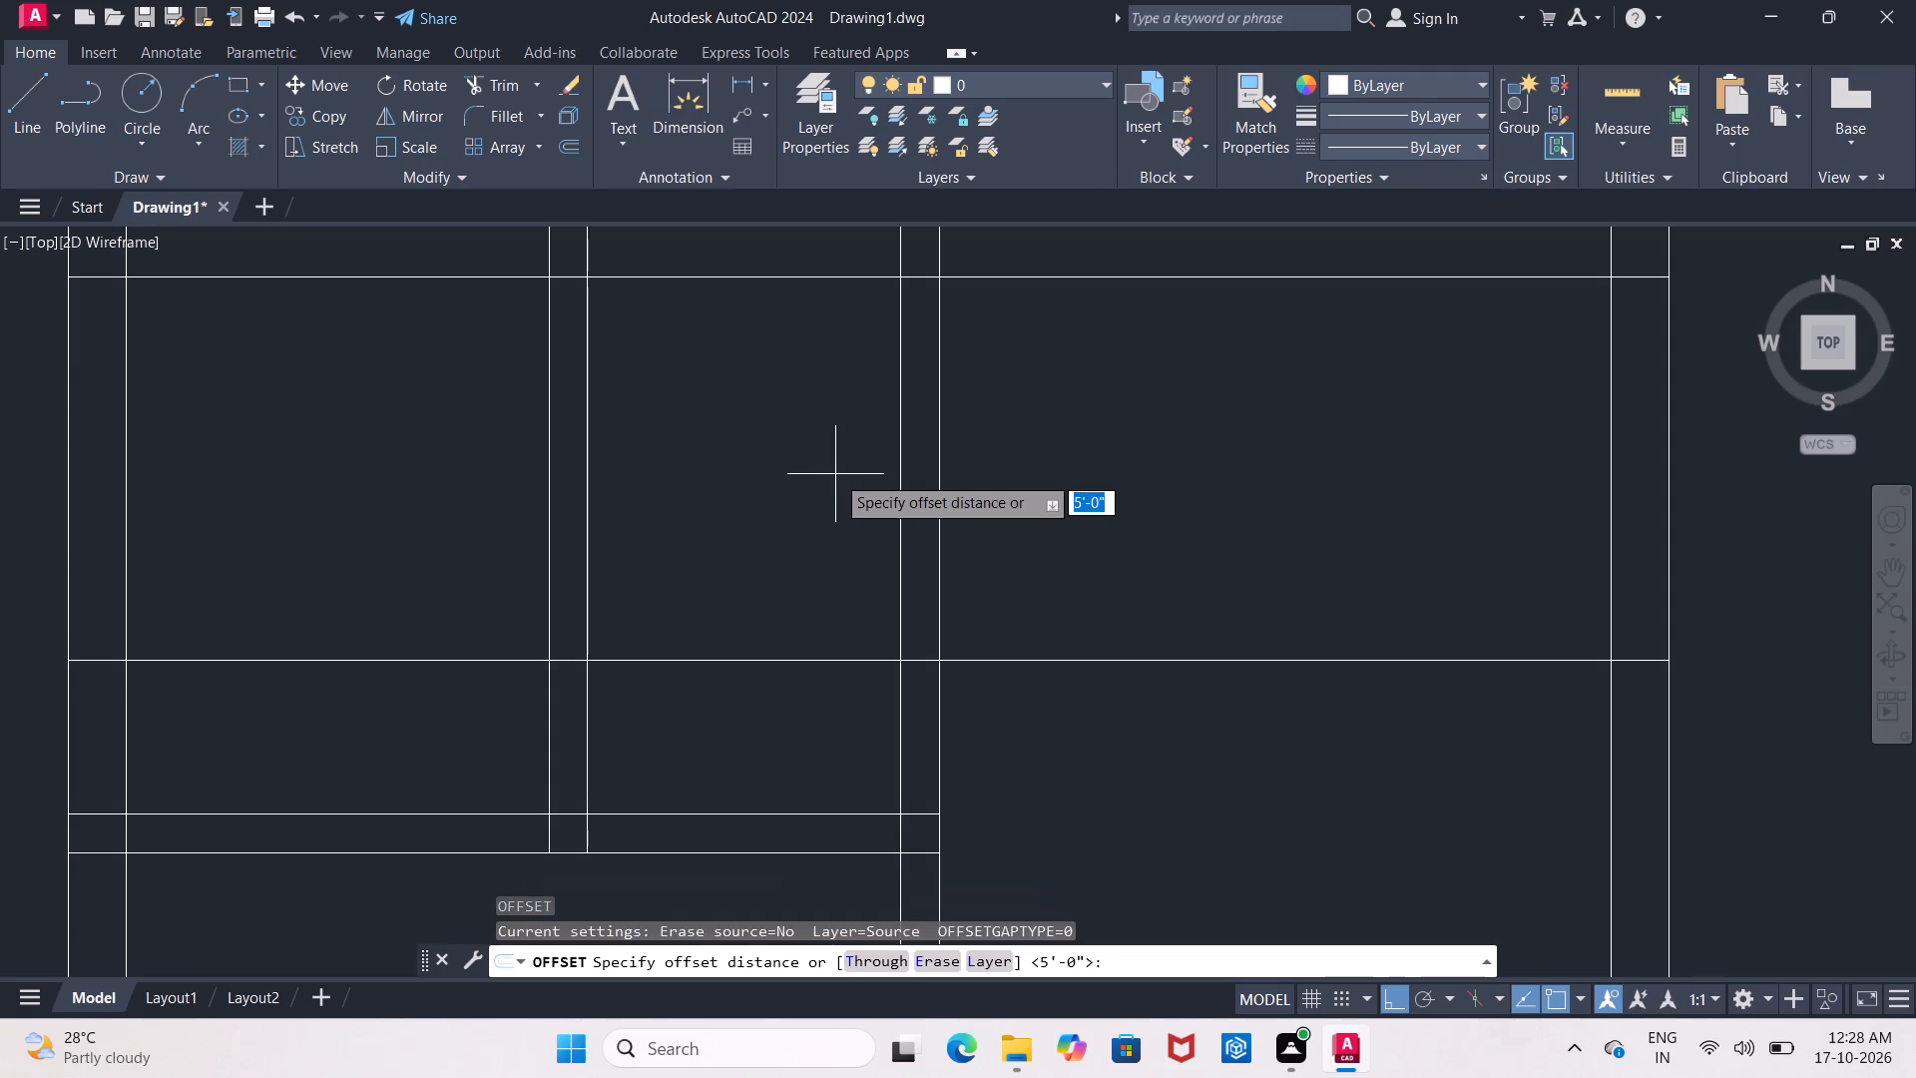
key("6")
key("shift+quotedbl")
key("Return")
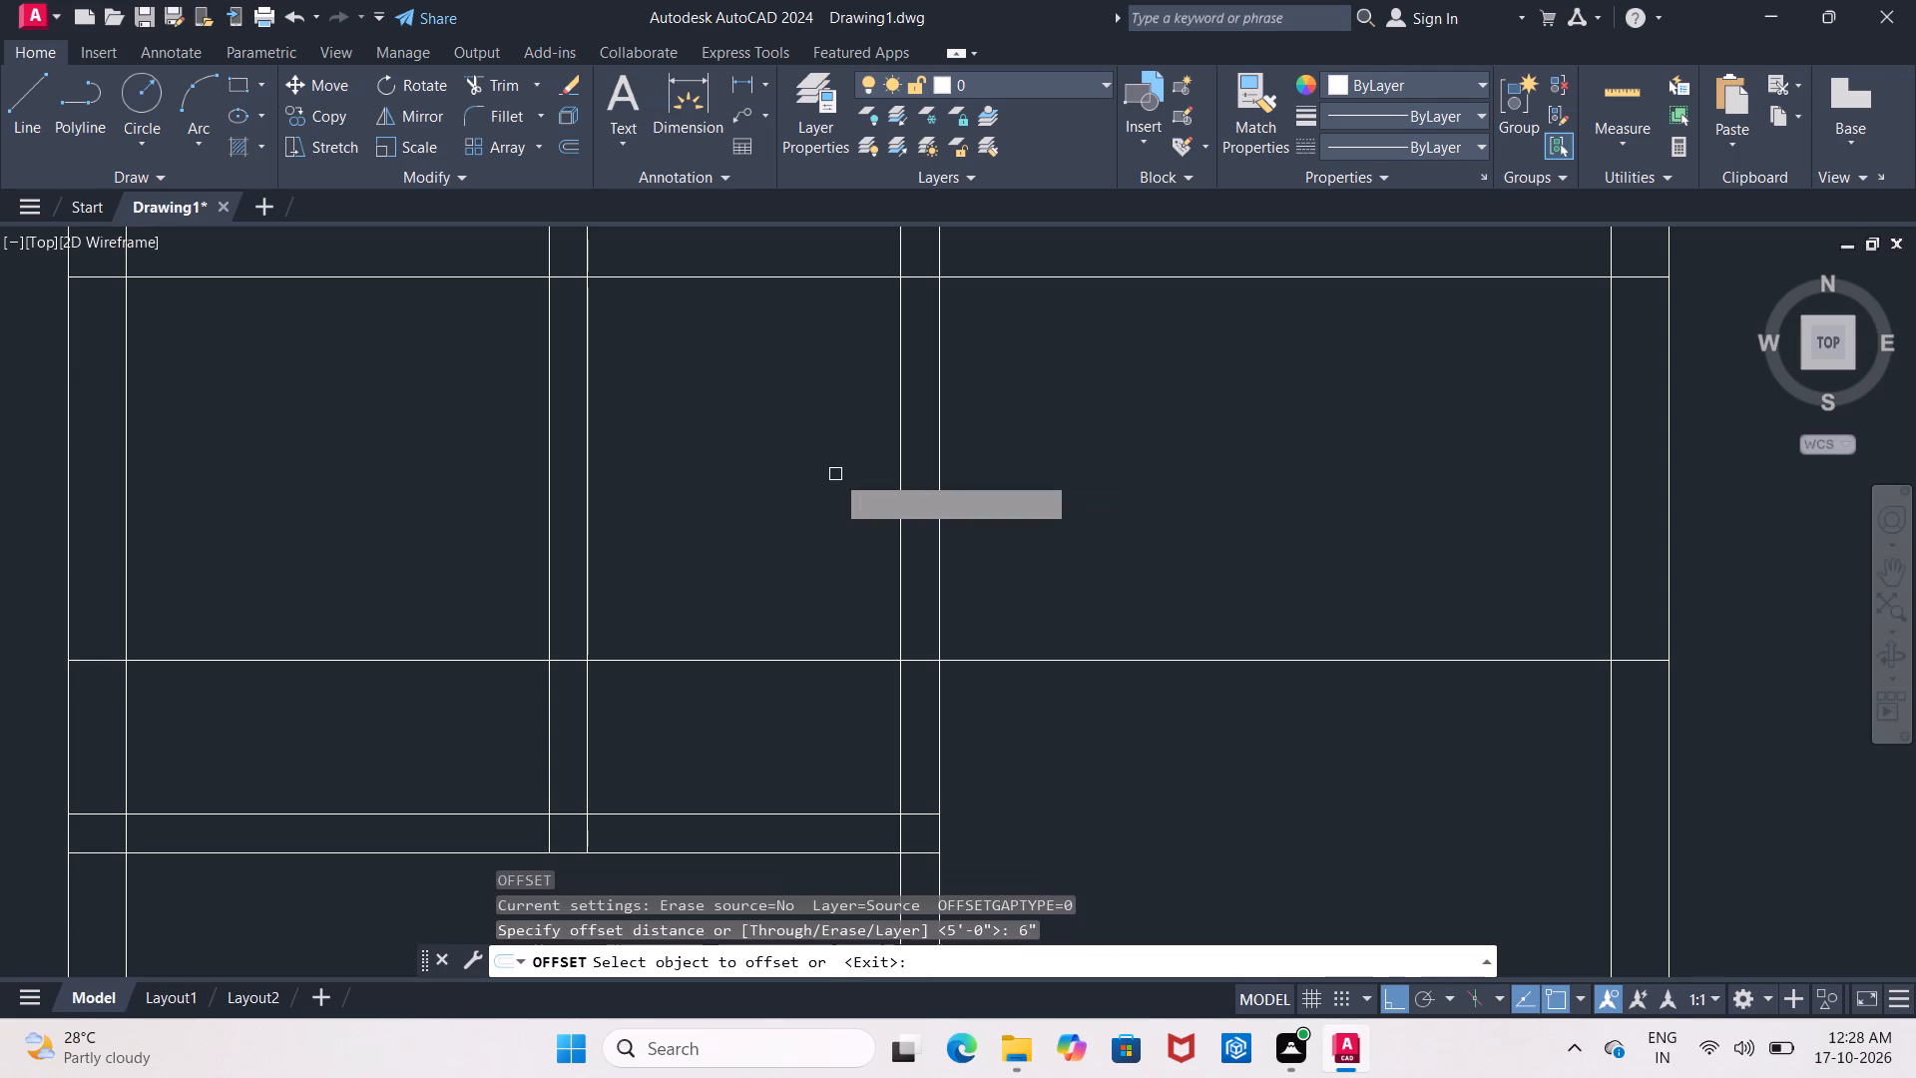
left_click(778, 660)
left_click(789, 781)
key("Escape")
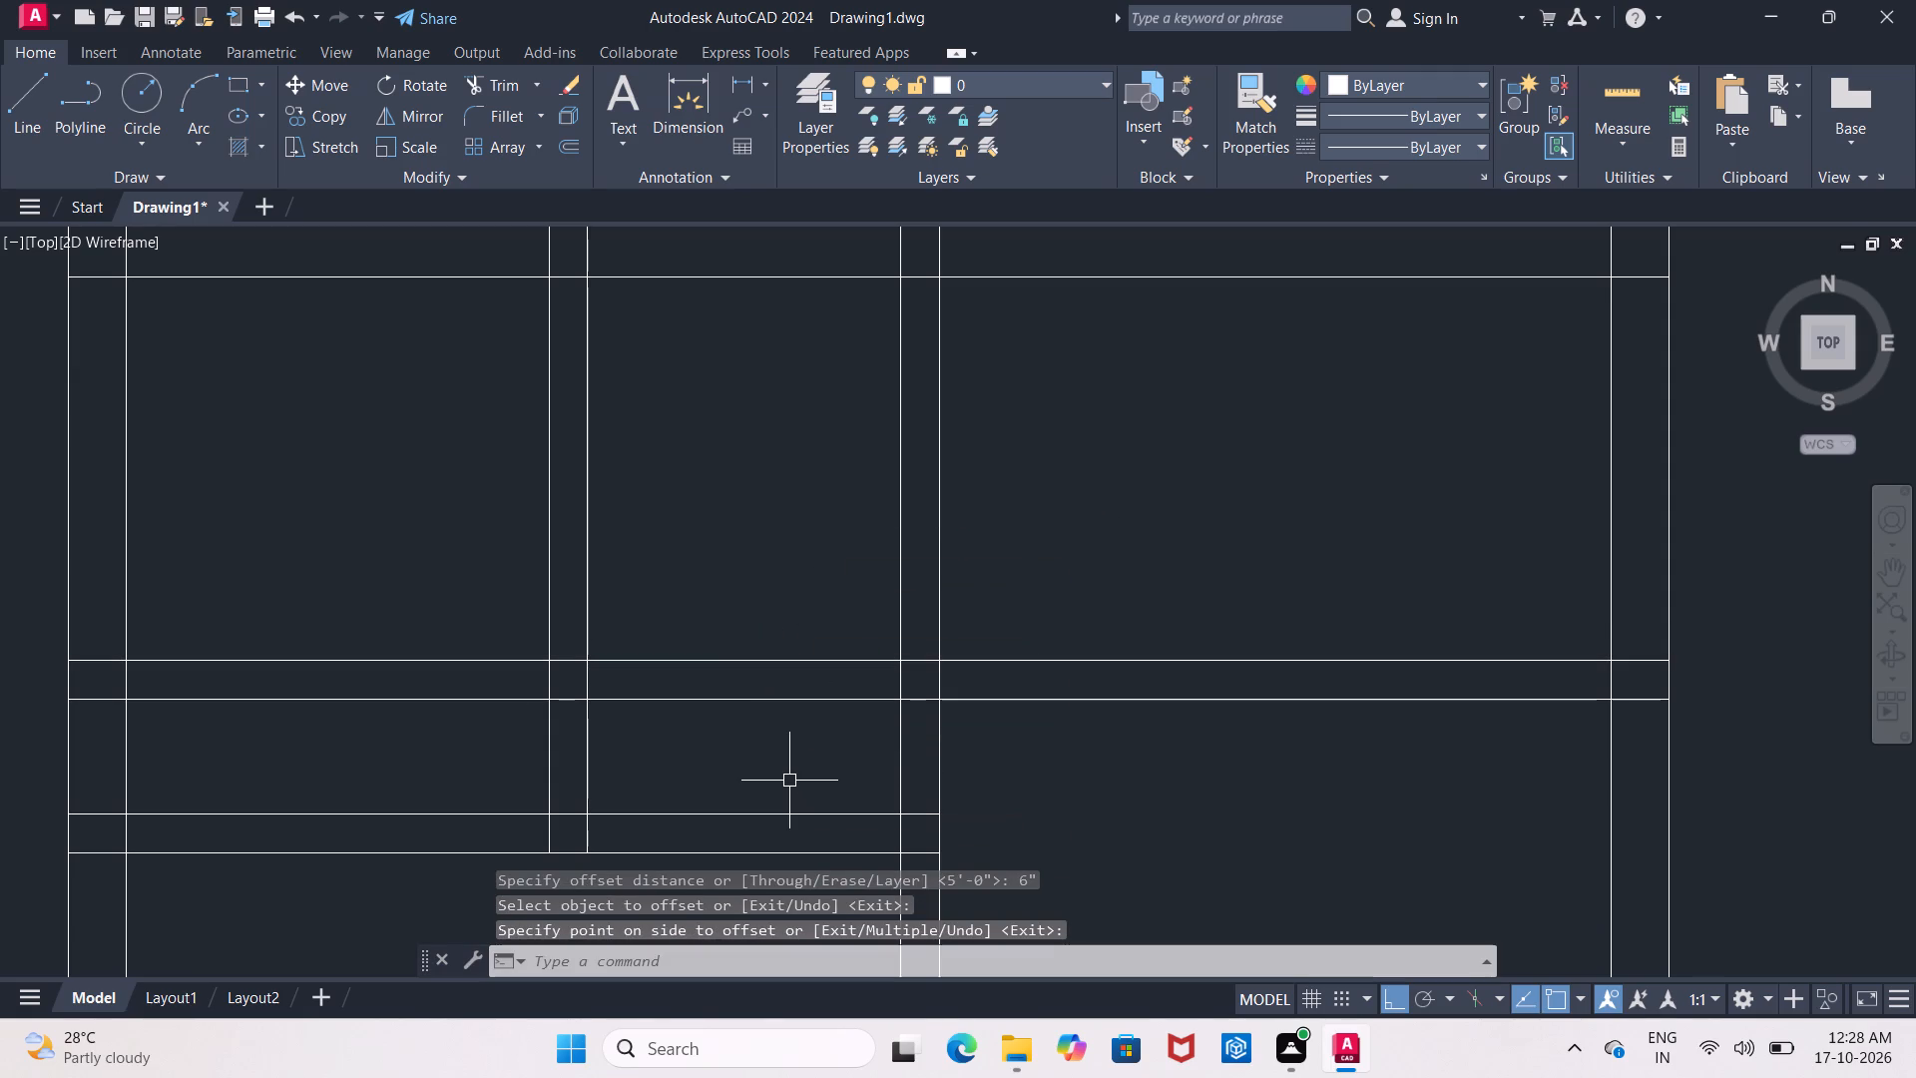
Trim the new horizontal partition lines out of the upper-left and upper-right rooms, keeping them only across the small room.
type("tr")
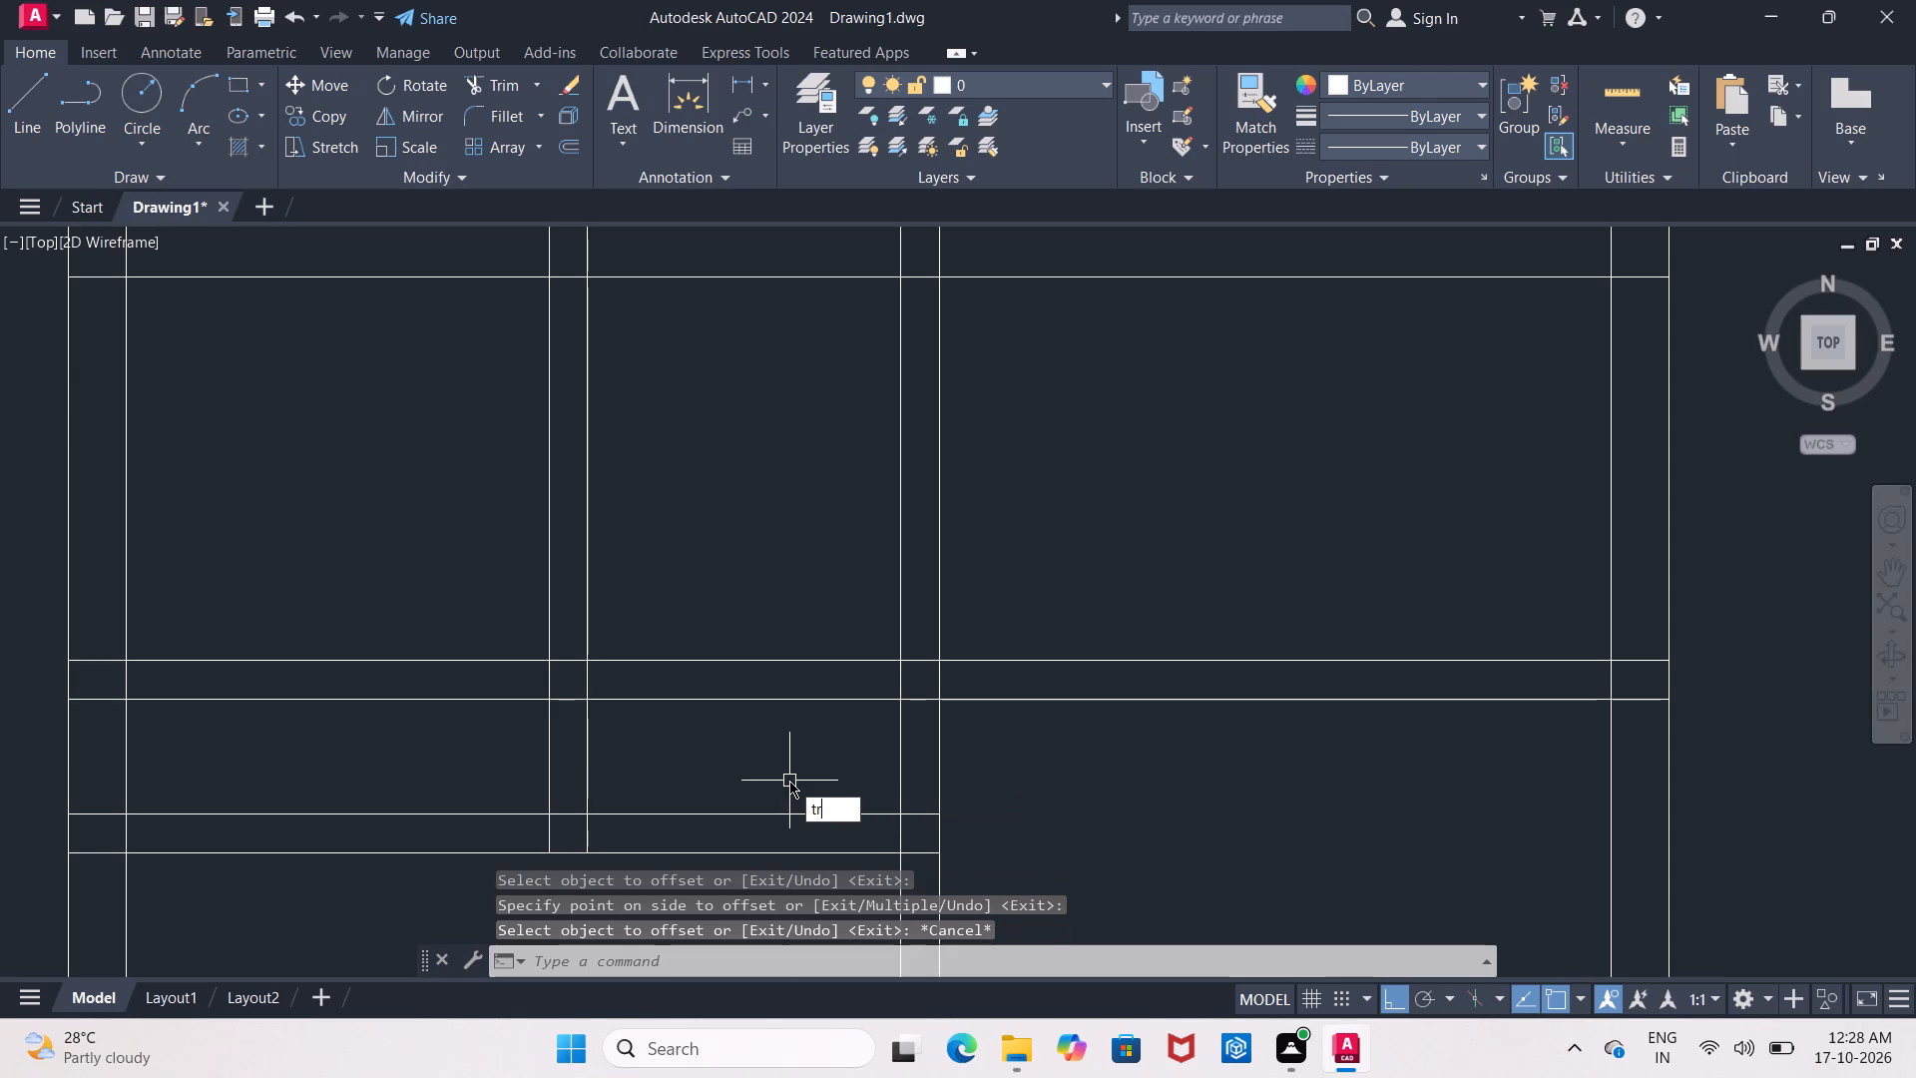
key("Return")
key("Return")
scroll(780, 765, "down", 1)
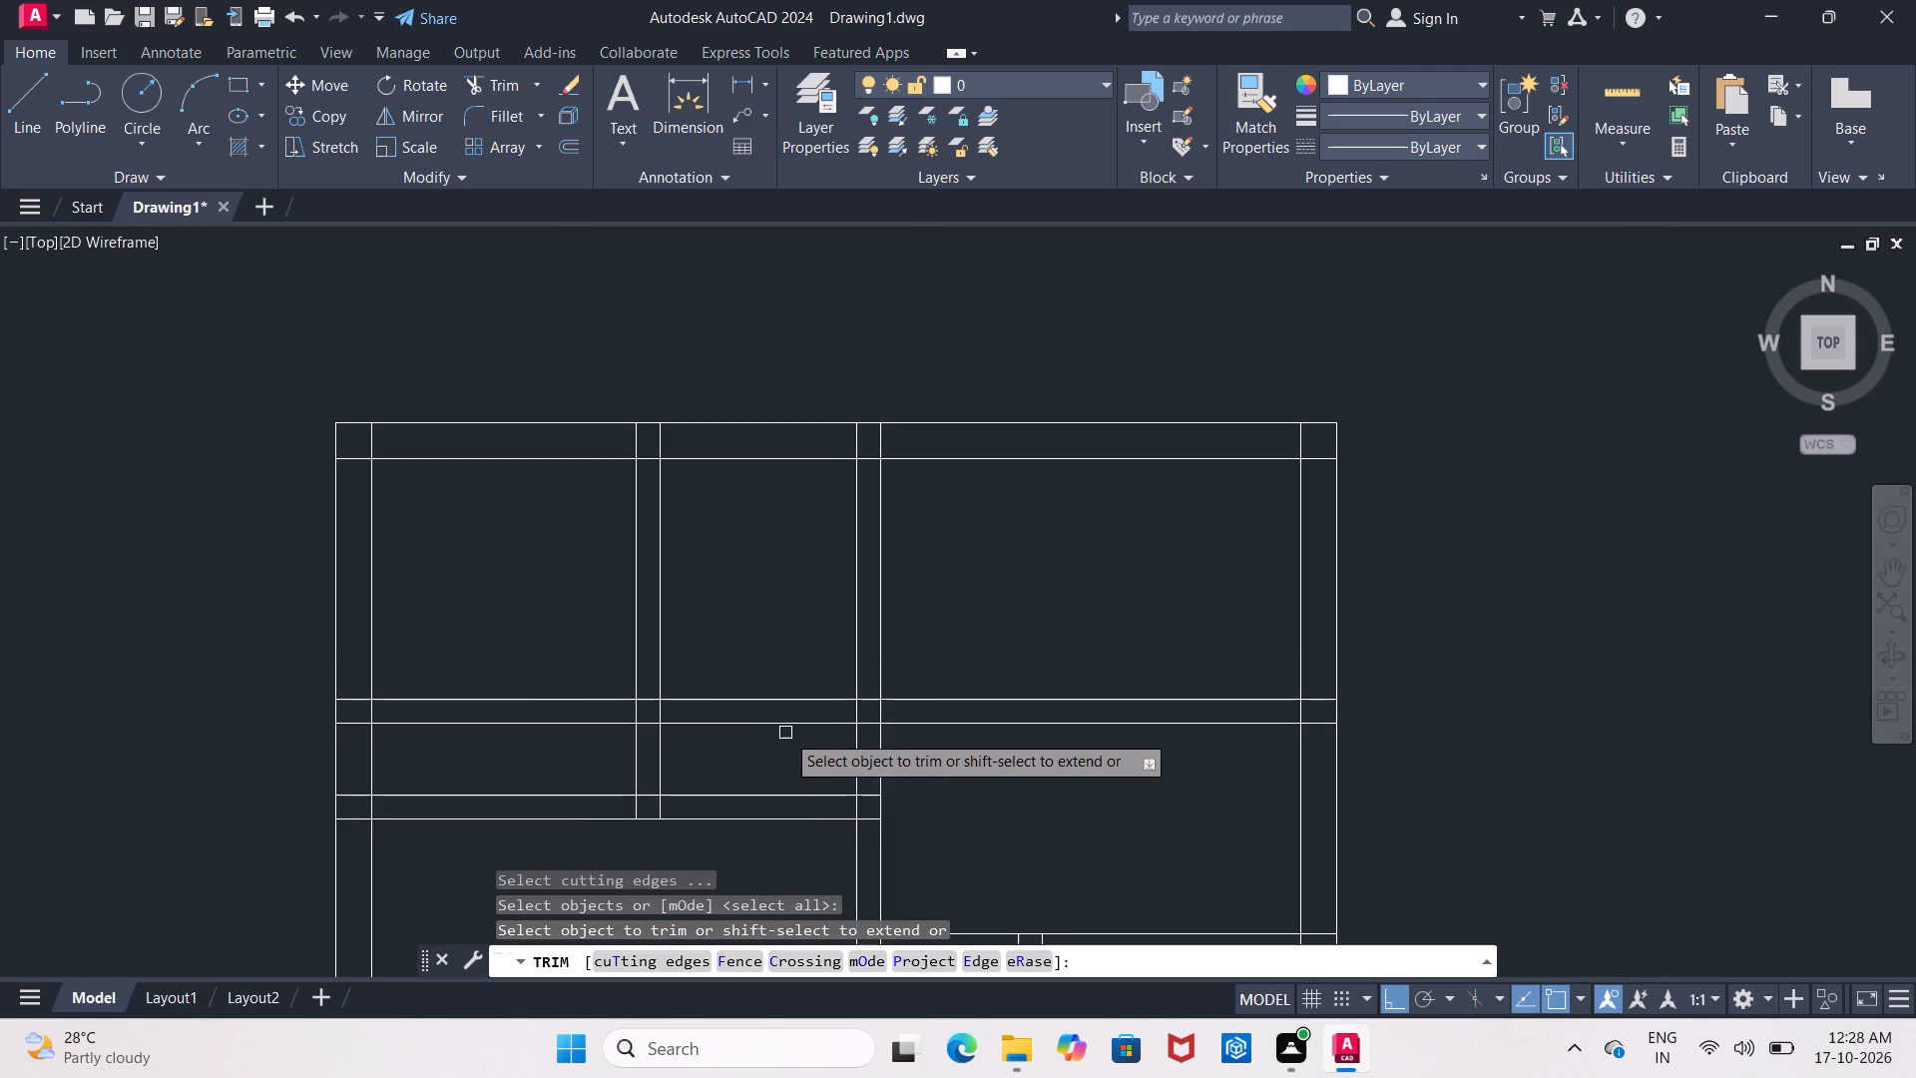
left_click_drag(534, 638, 534, 718)
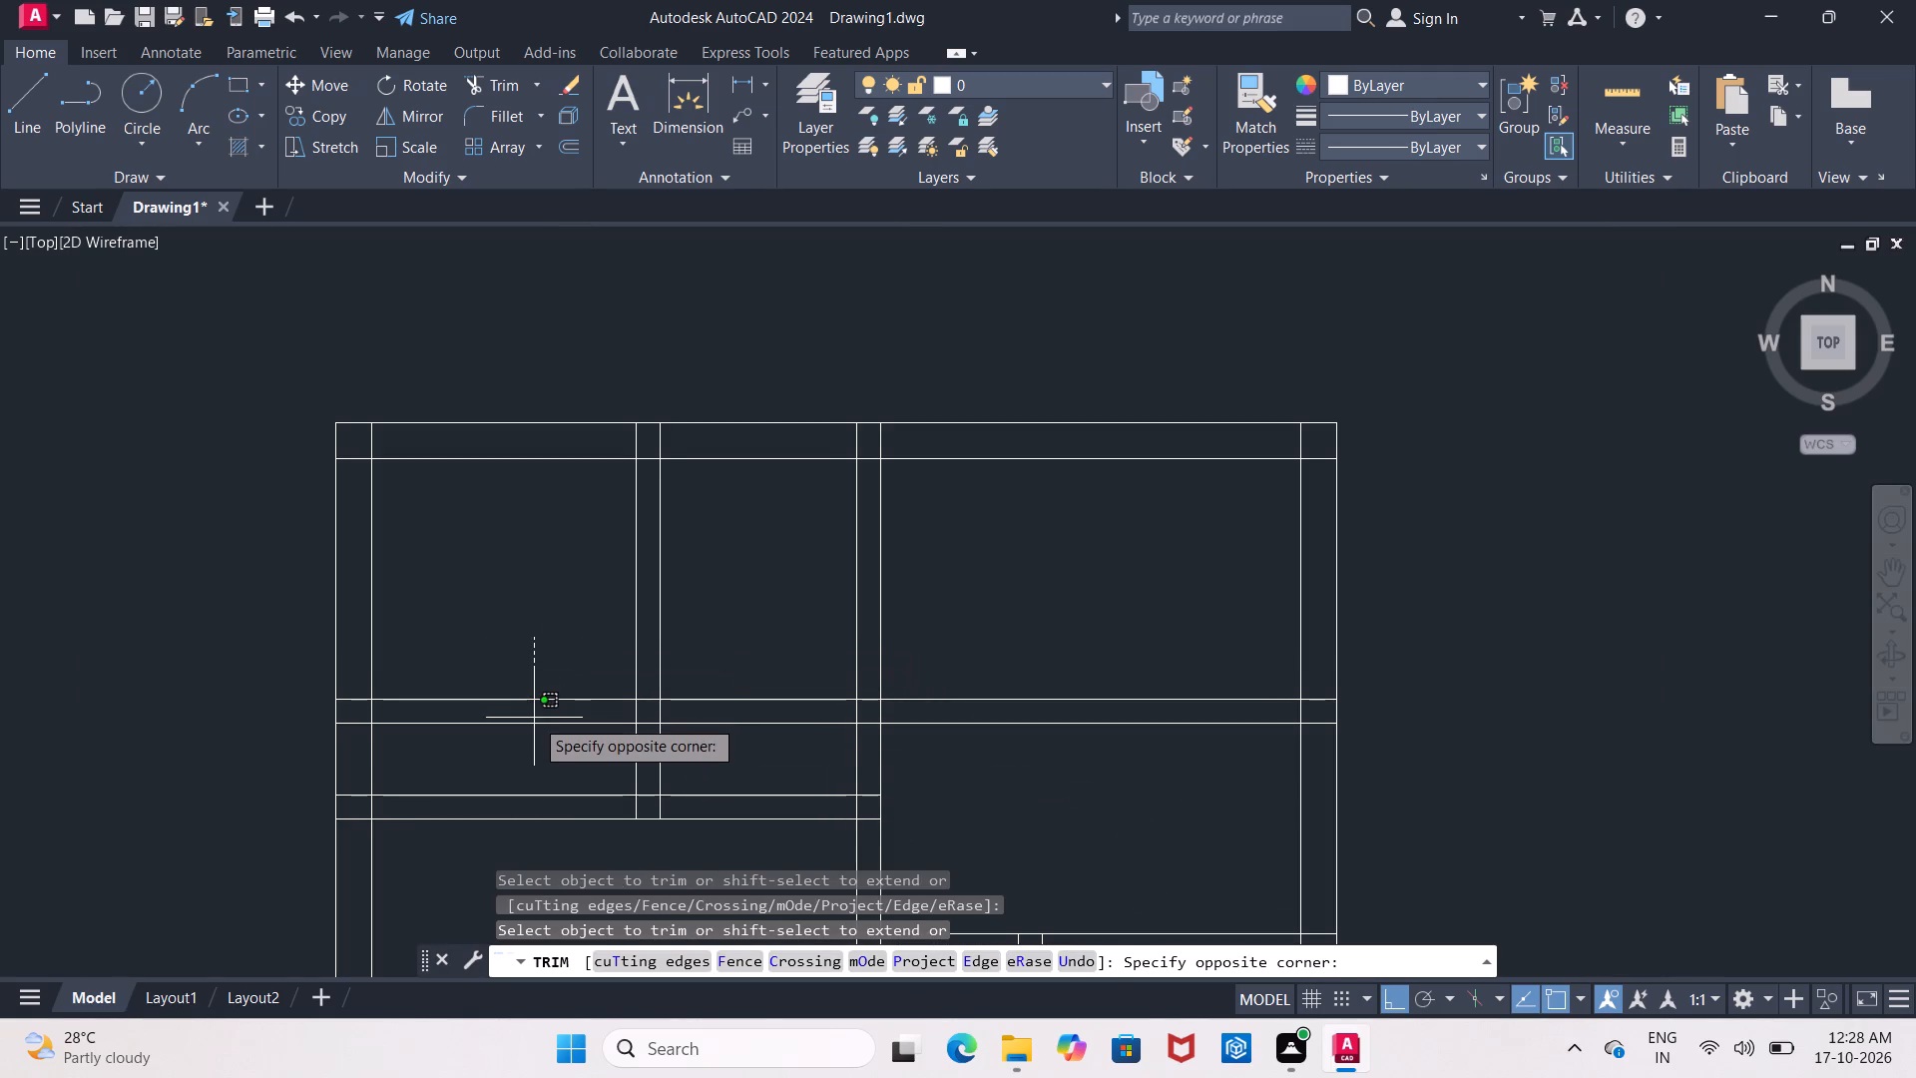
left_click_drag(534, 718, 534, 724)
left_click(454, 661)
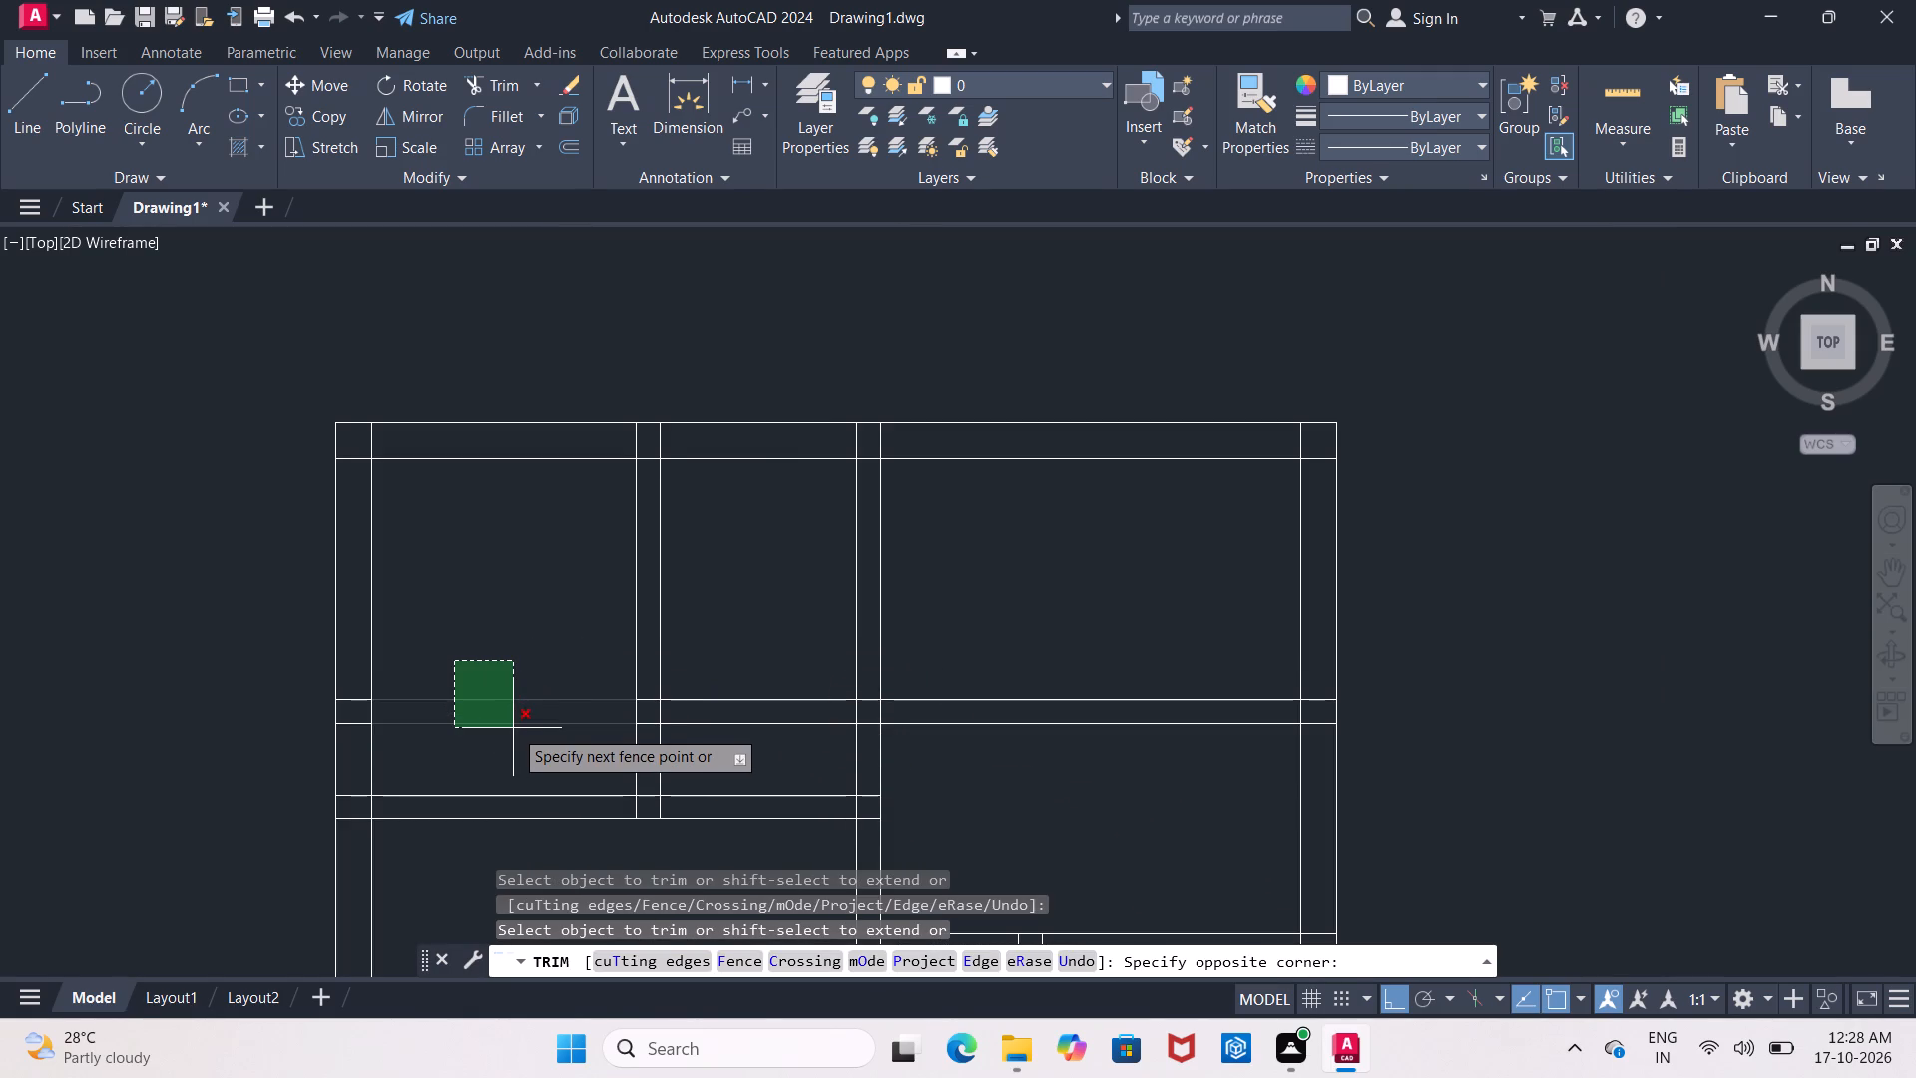
left_click(513, 728)
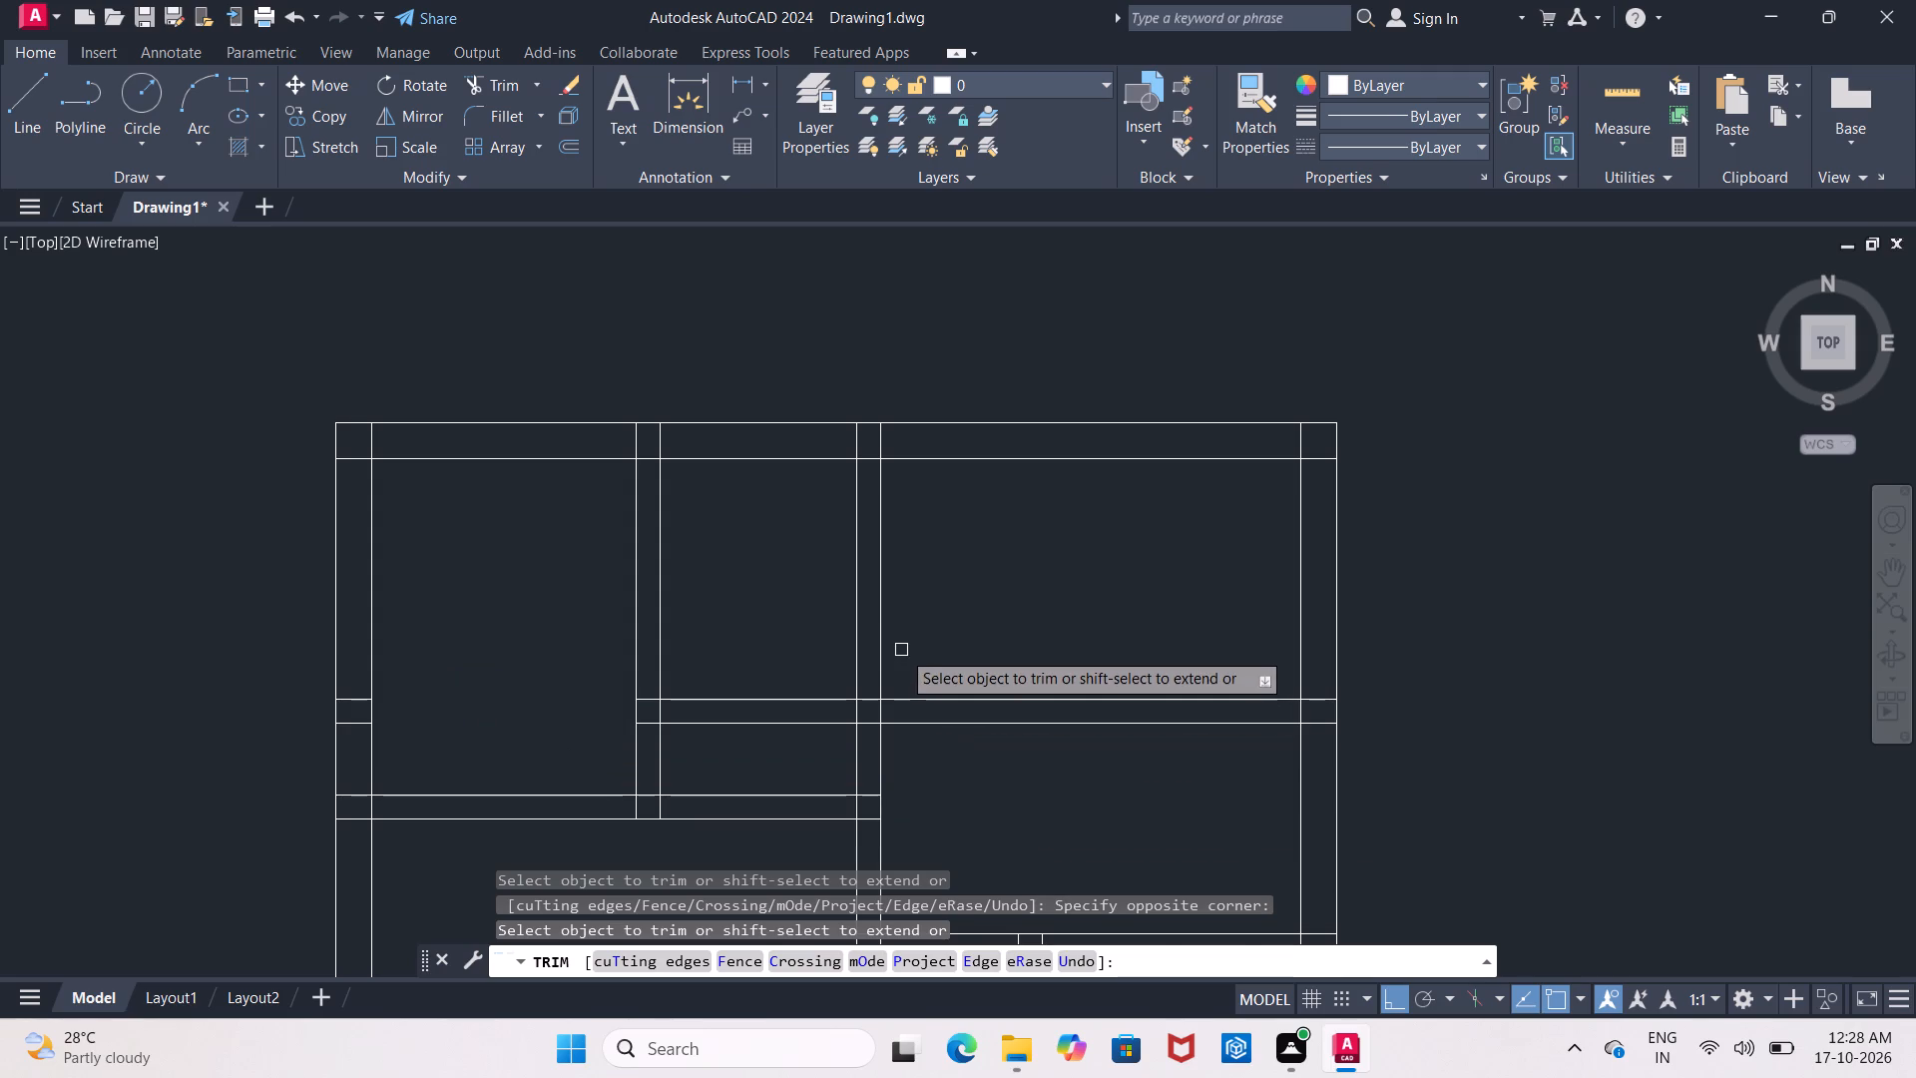
left_click(916, 667)
left_click(1271, 782)
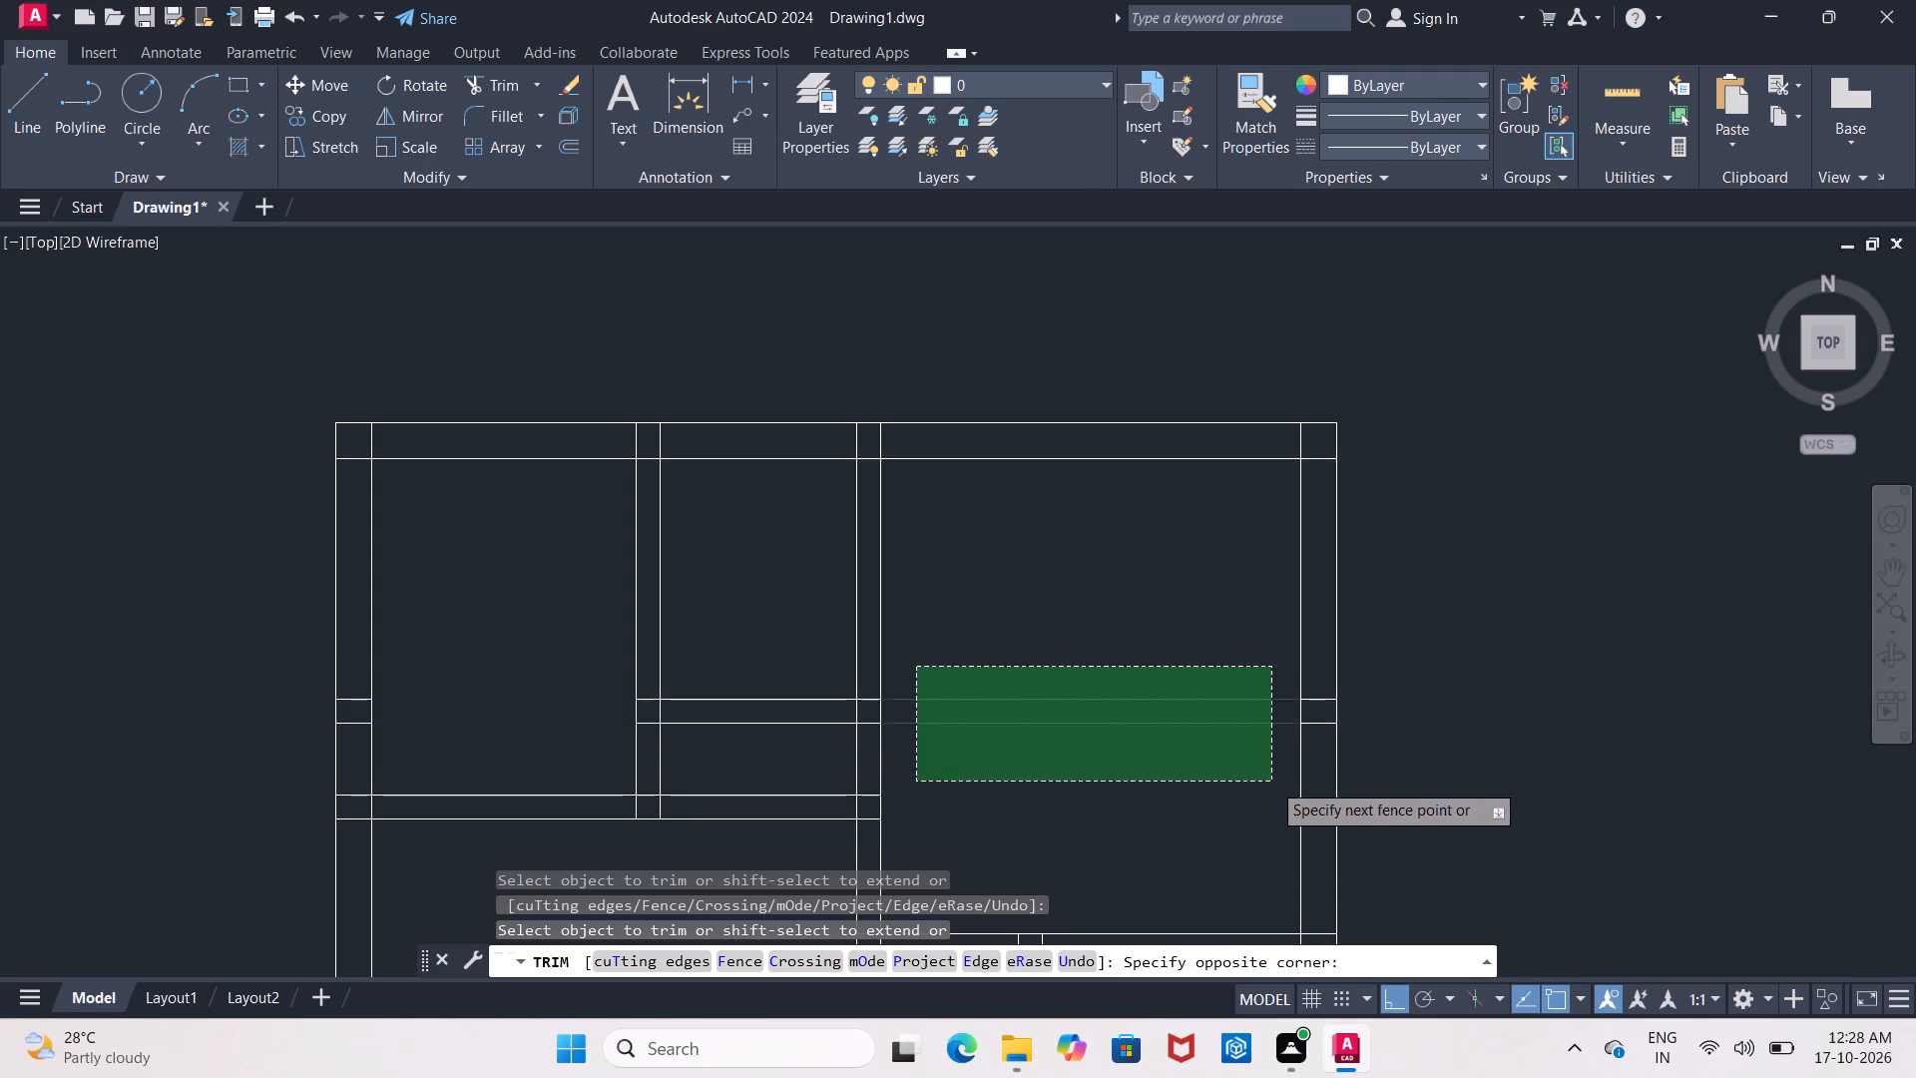
scroll(1313, 704, "up", 1)
left_click(1314, 702)
left_click(1327, 738)
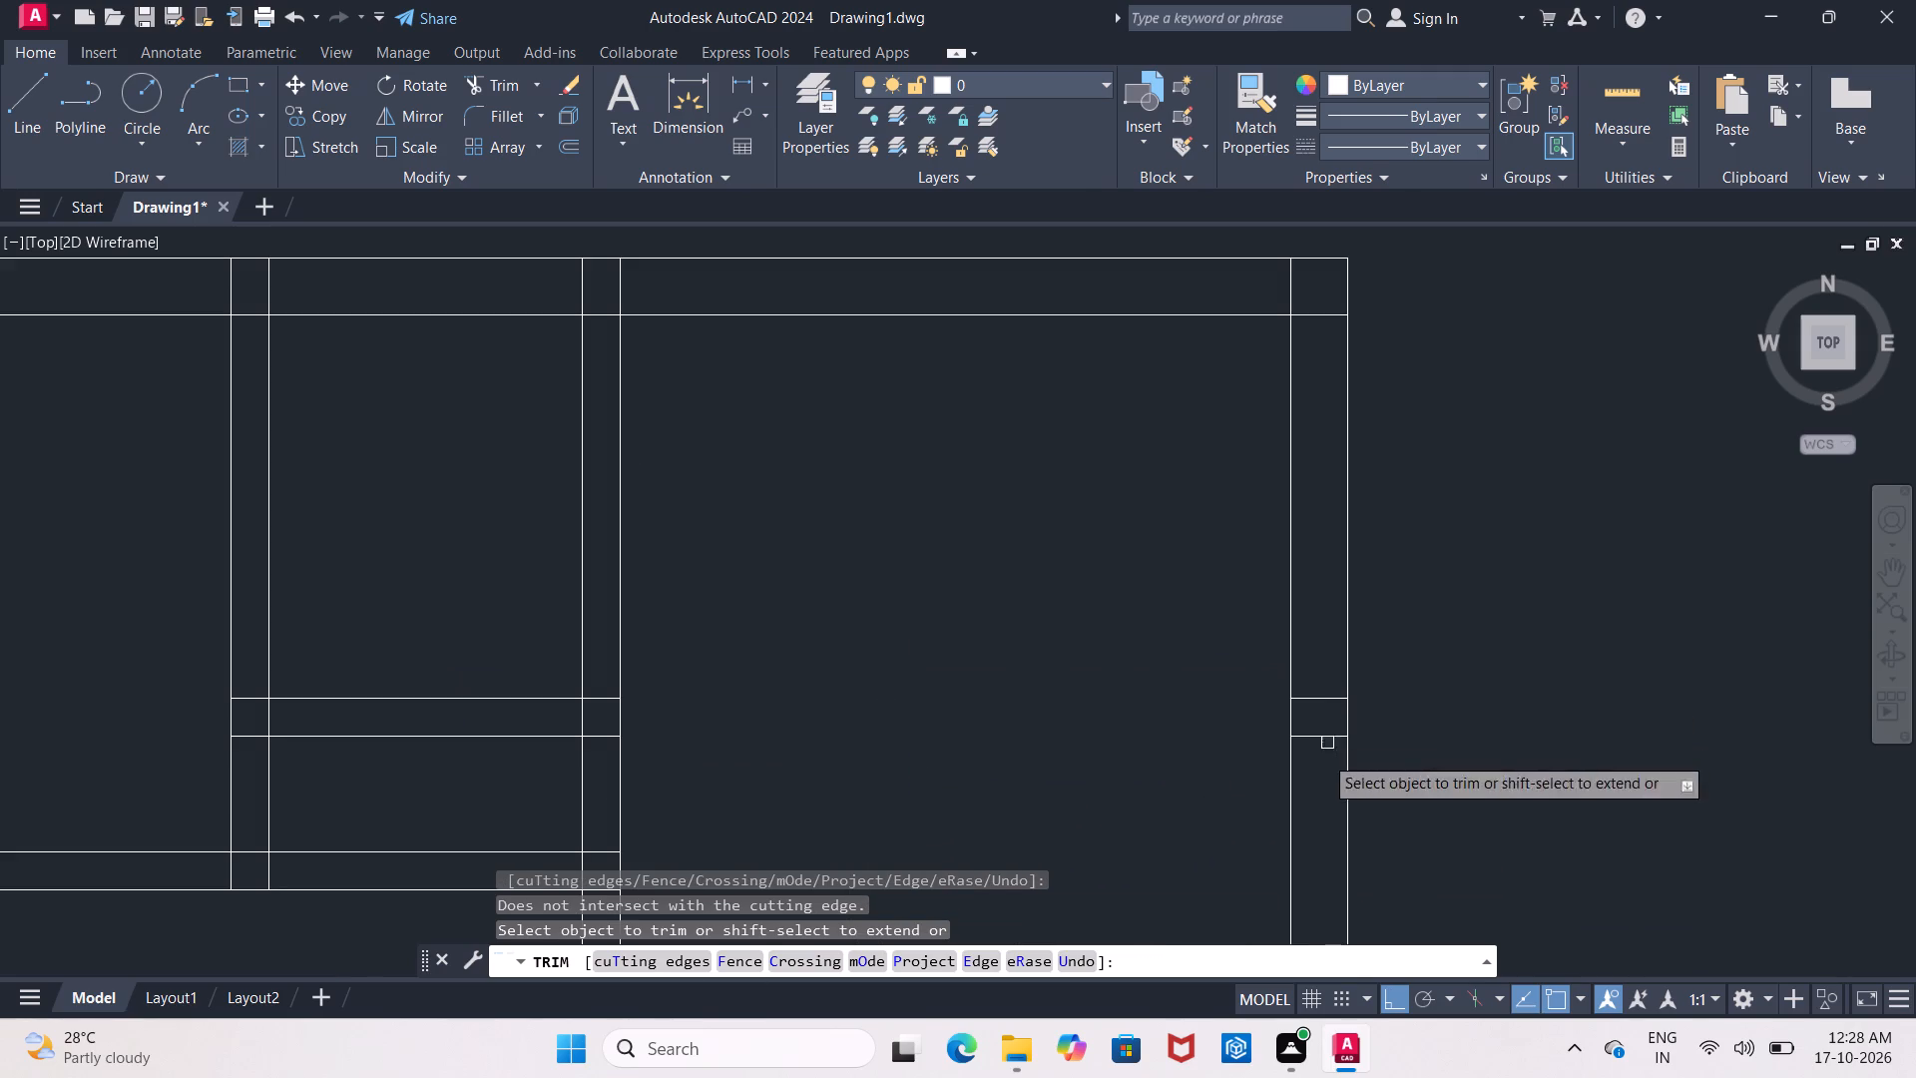
Trim the lower, older horizontal partition's two lines between the upper-left vertical partition and the central partition.
scroll(627, 718, "down", 1)
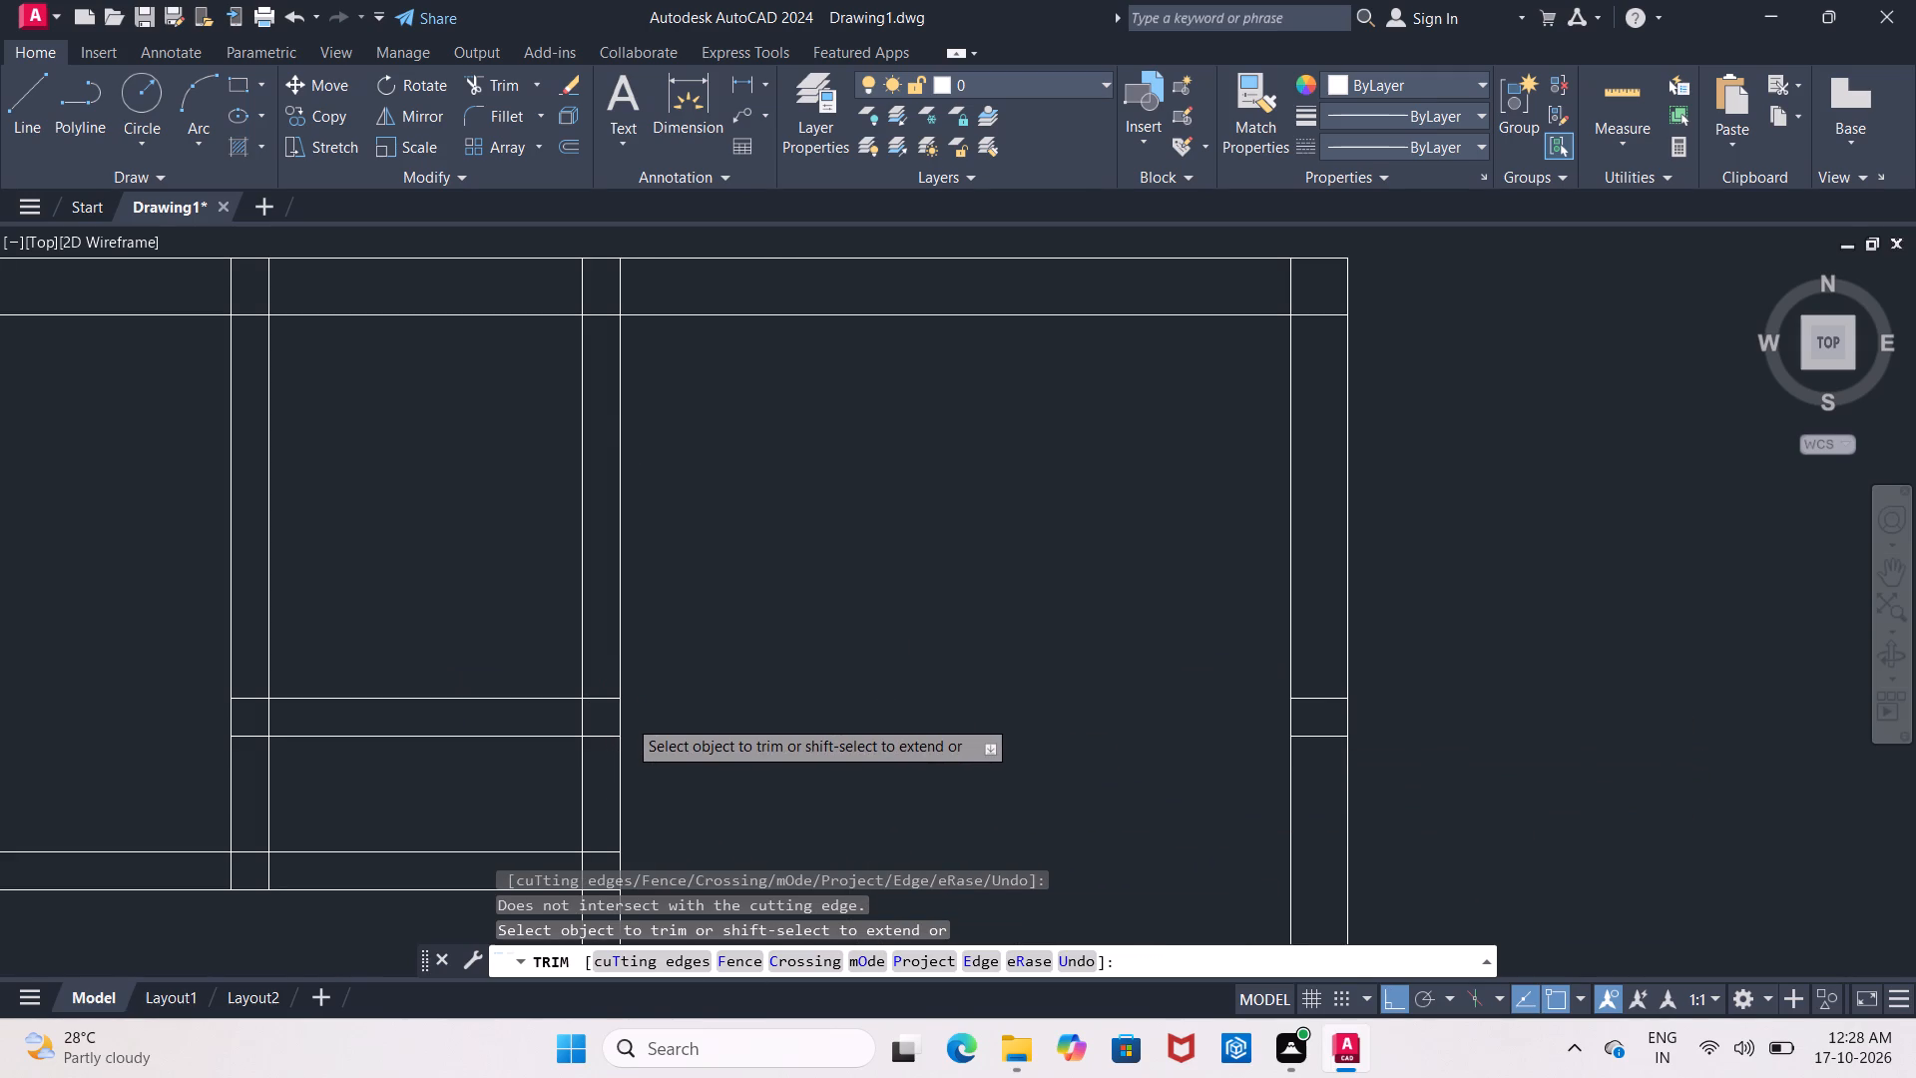
middle_click_drag(644, 794, 735, 674)
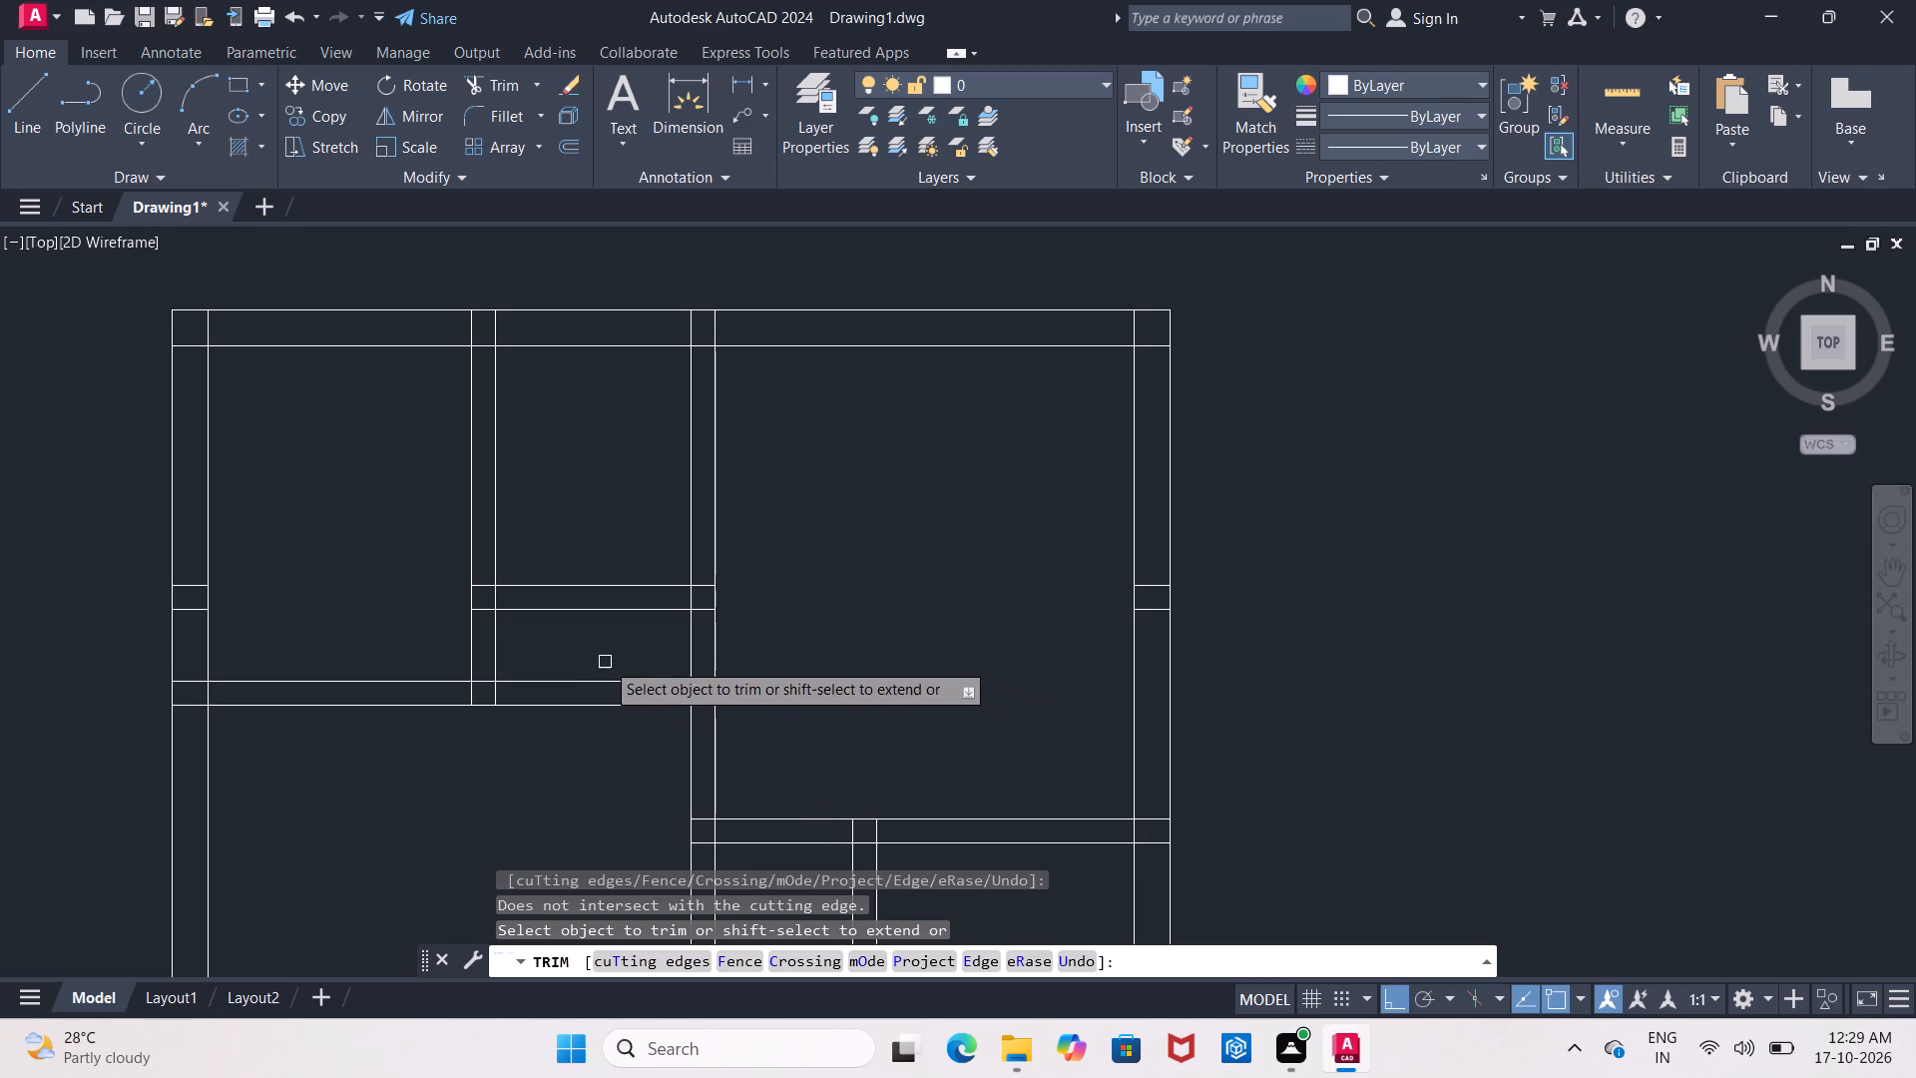
left_click(540, 688)
left_click(546, 704)
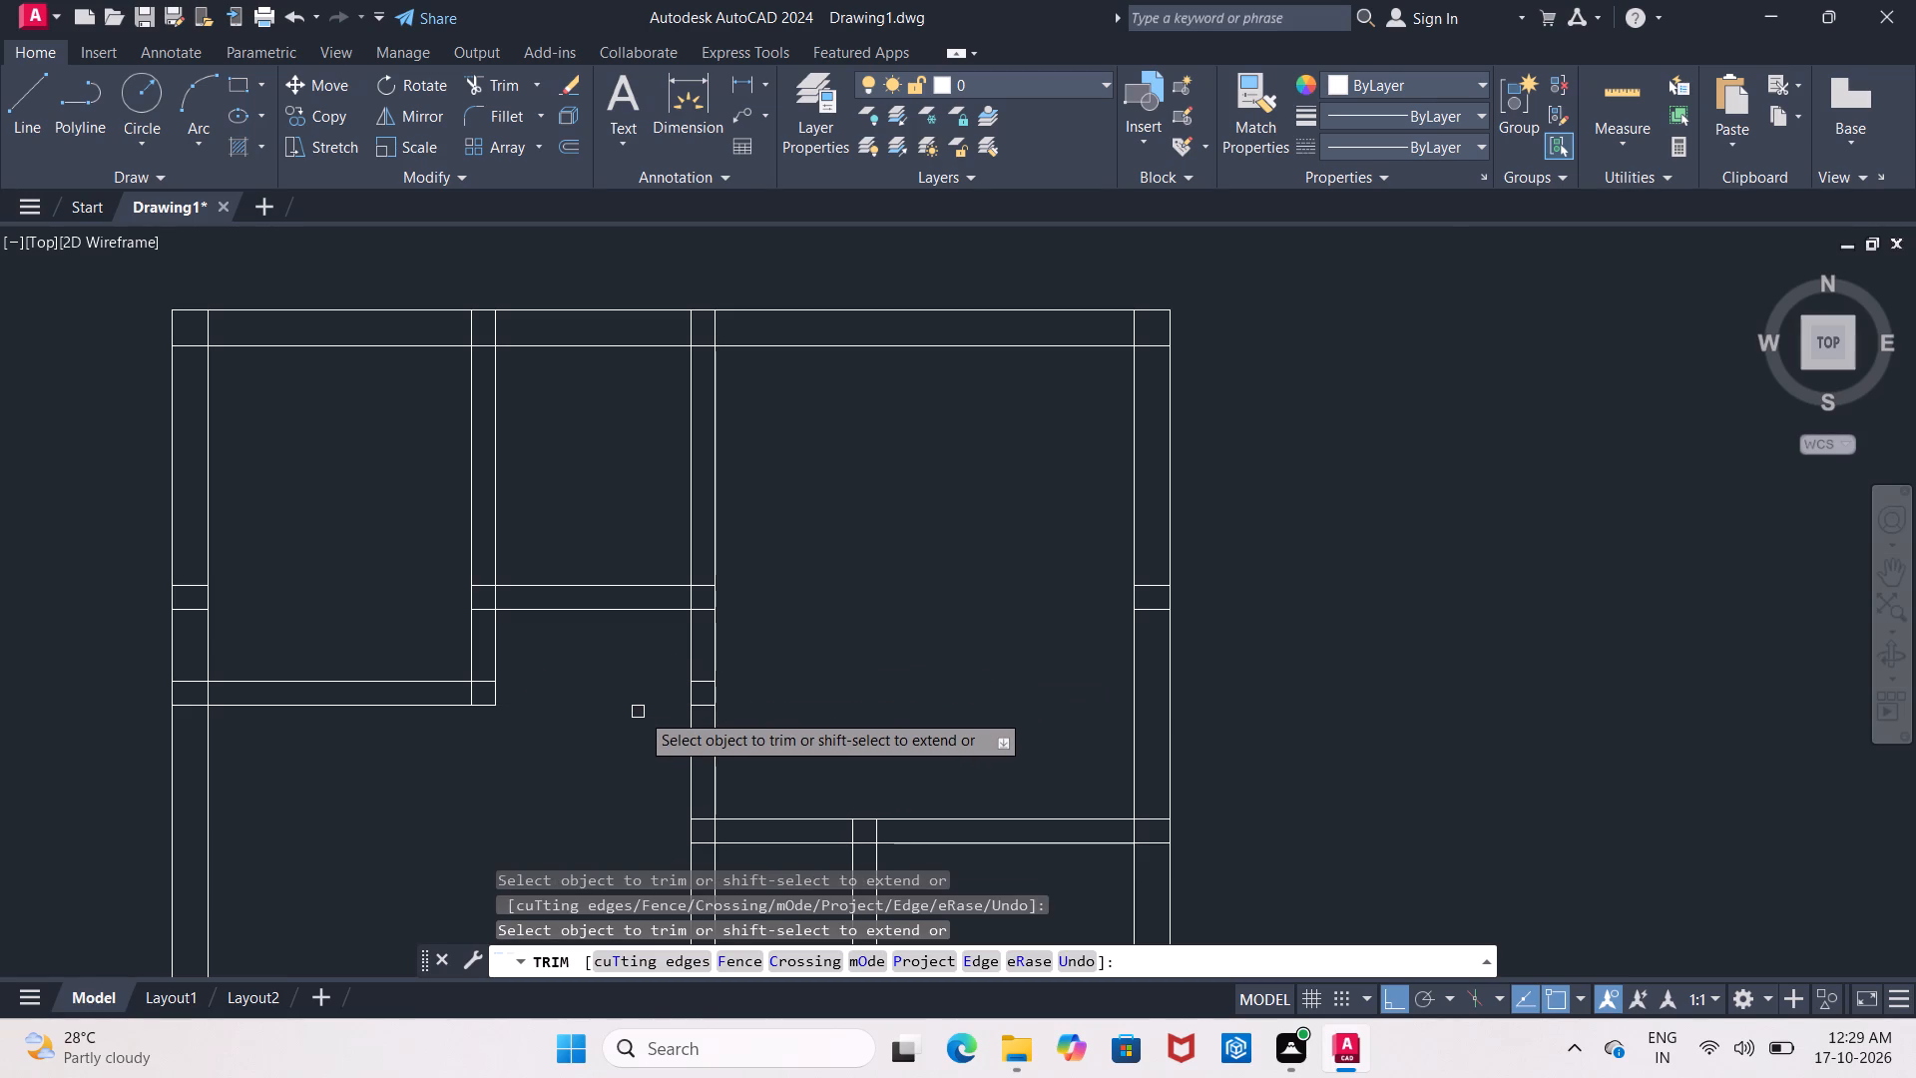
scroll(692, 677, "up", 1)
left_click(715, 684)
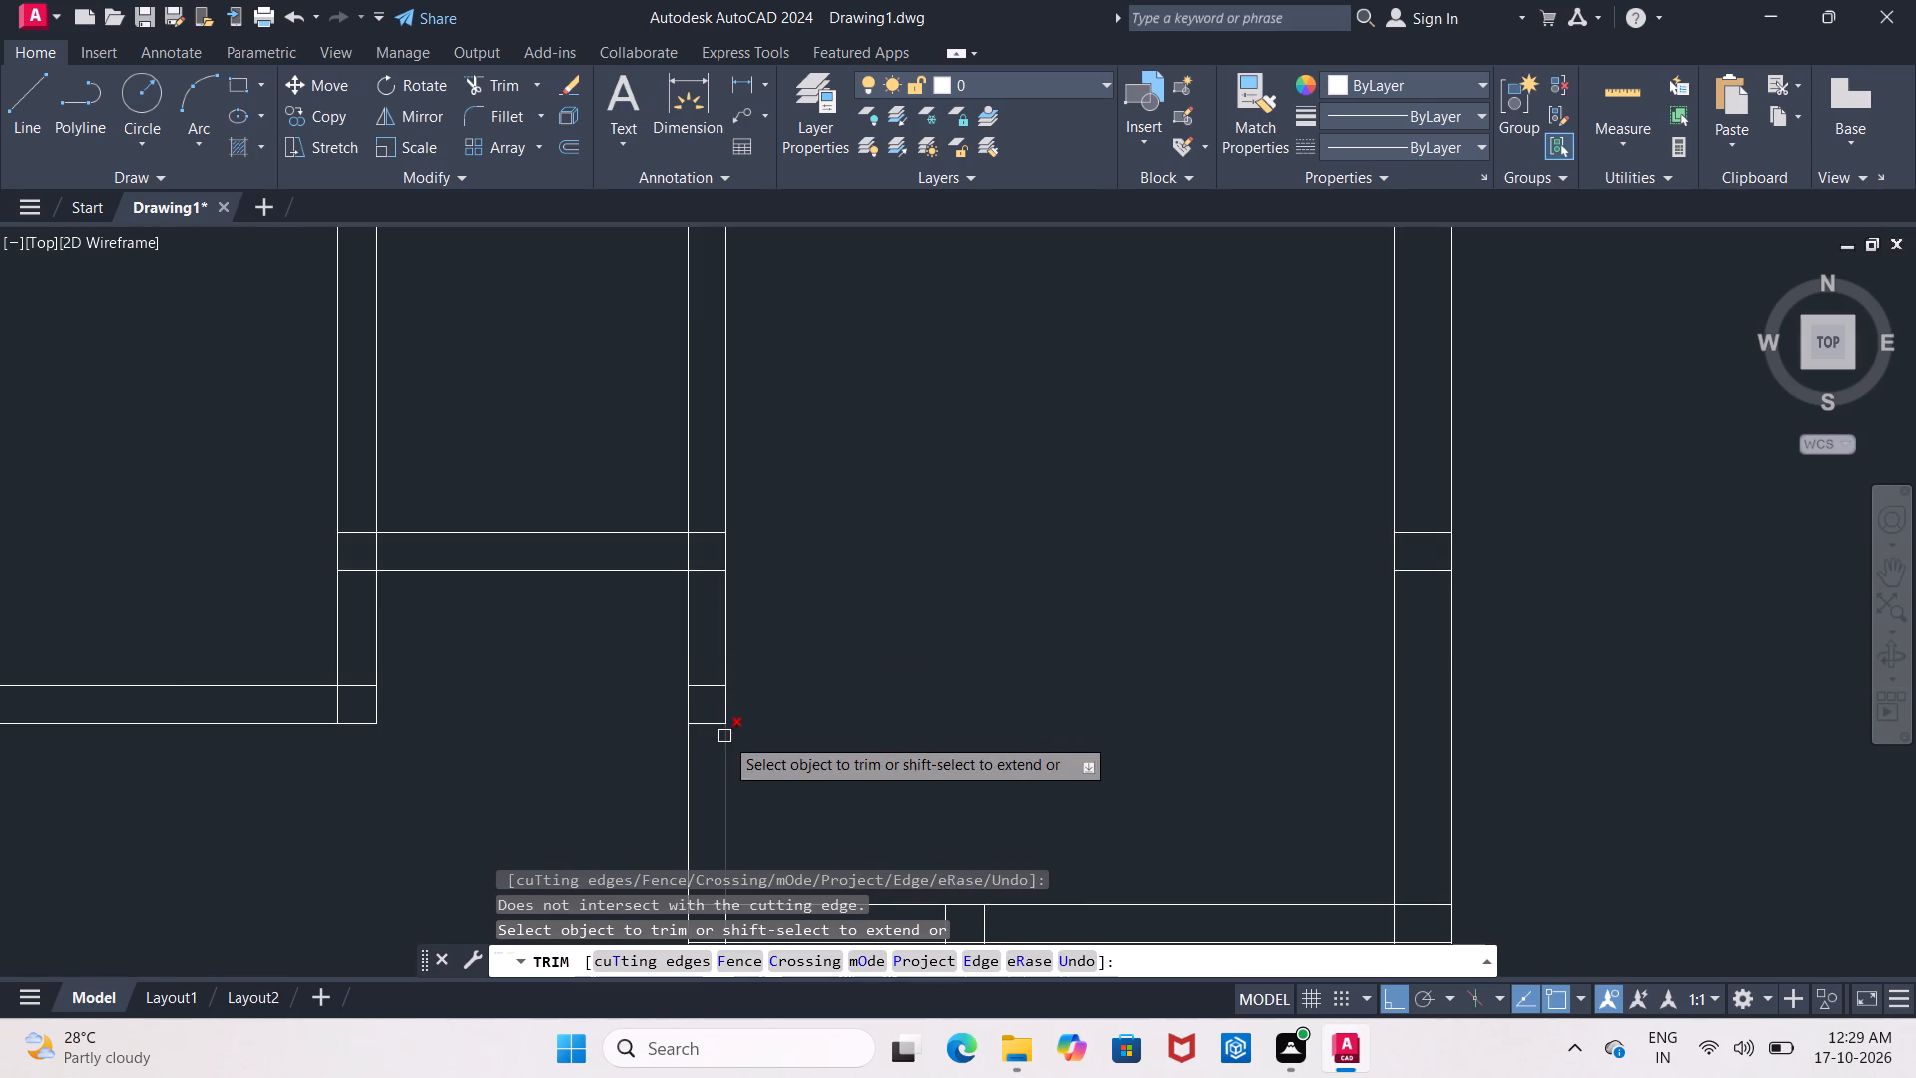
left_click(712, 722)
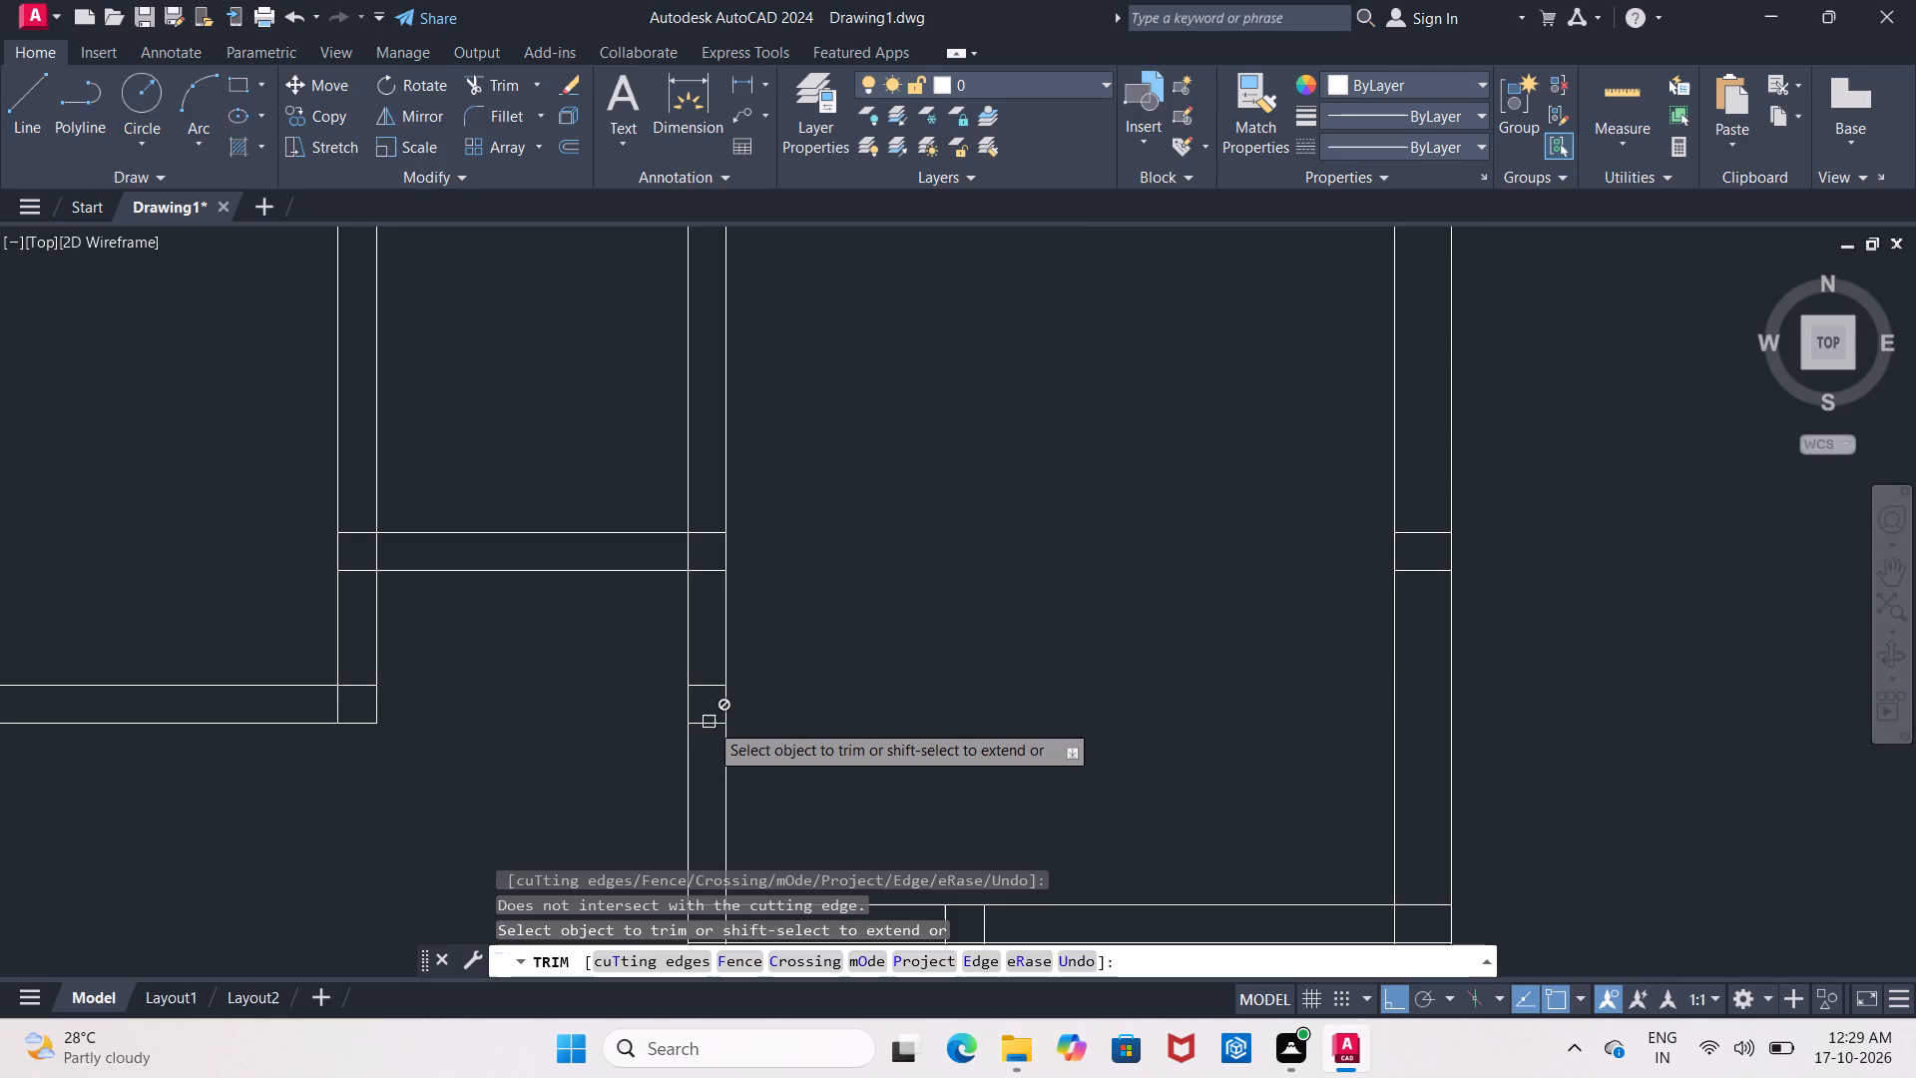
scroll(708, 722, "down", 3)
scroll(705, 733, "up", 1)
middle_click_drag(705, 726, 706, 640)
scroll(706, 640, "up", 1)
middle_click_drag(706, 640, 708, 605)
key("Escape")
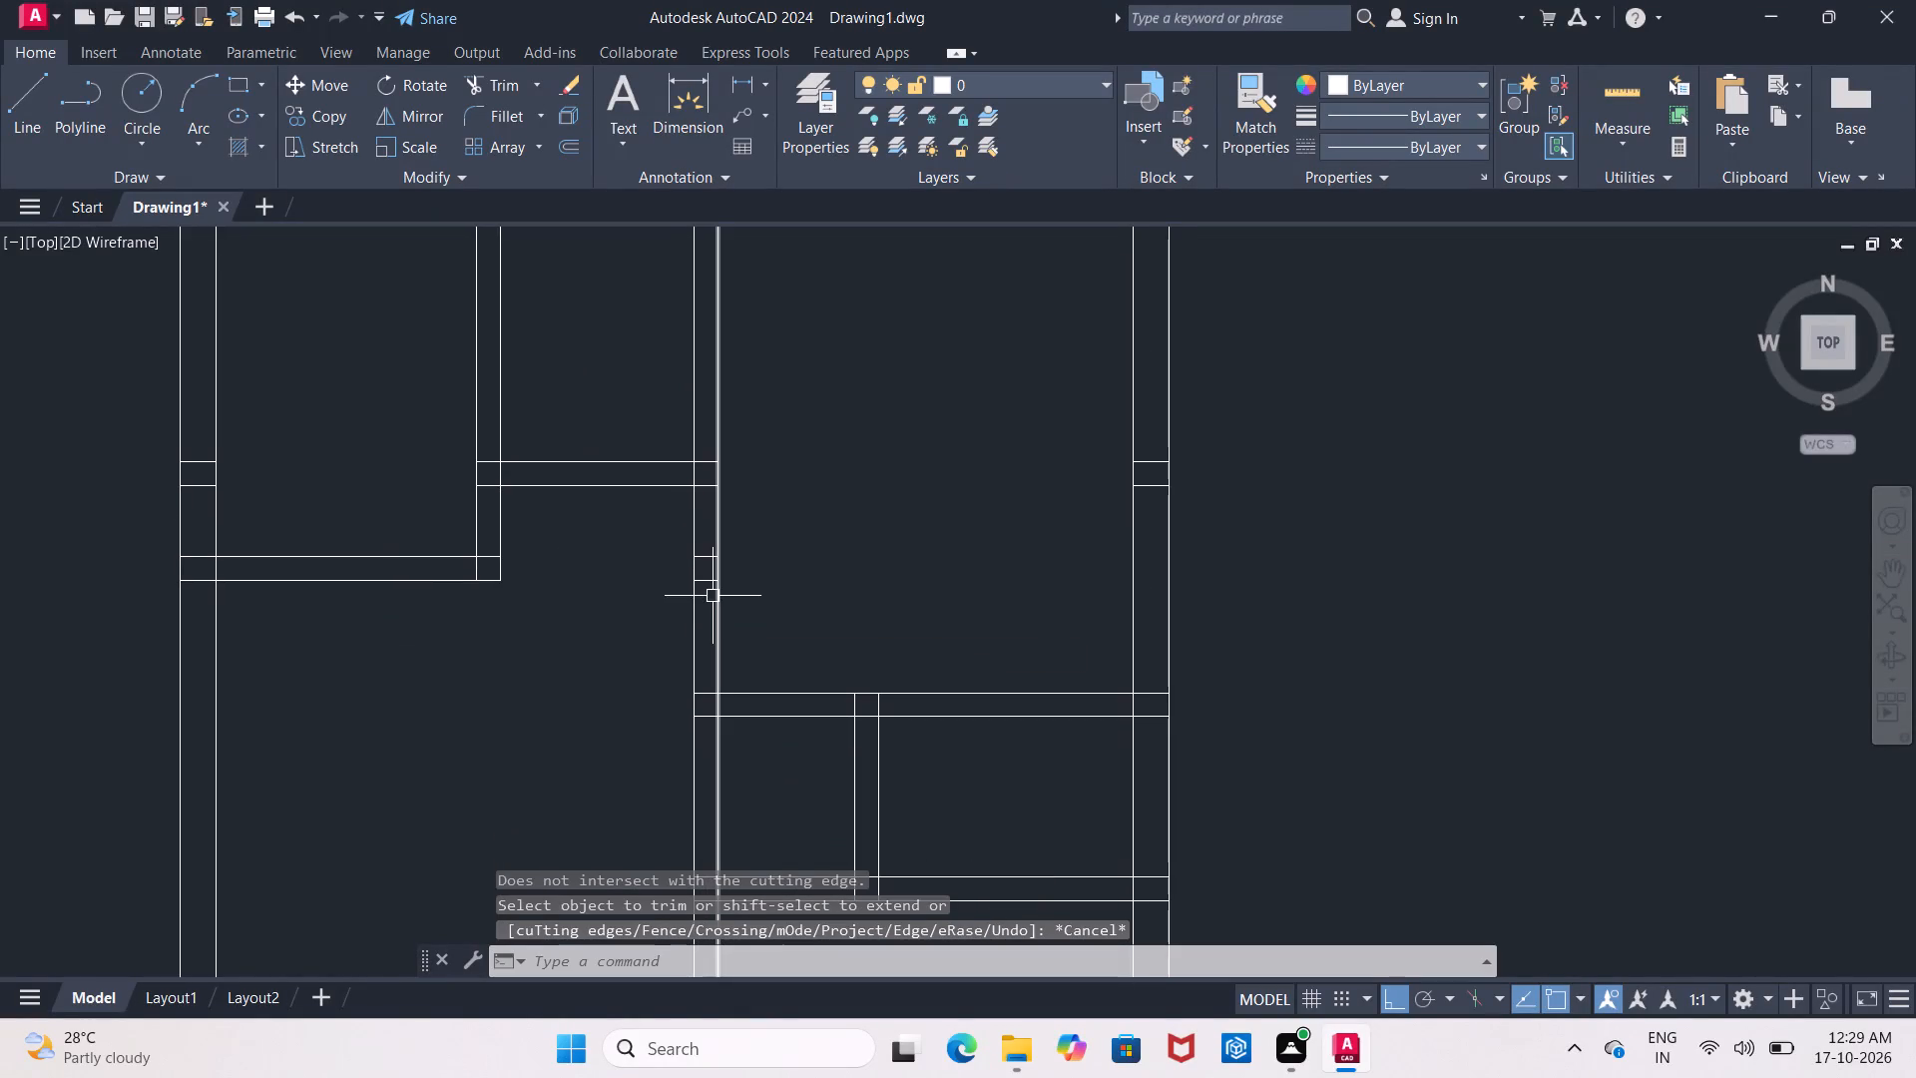
Erase the two leftover short horizontal lines inside the central partition below the small room.
left_click(705, 585)
left_click(701, 561)
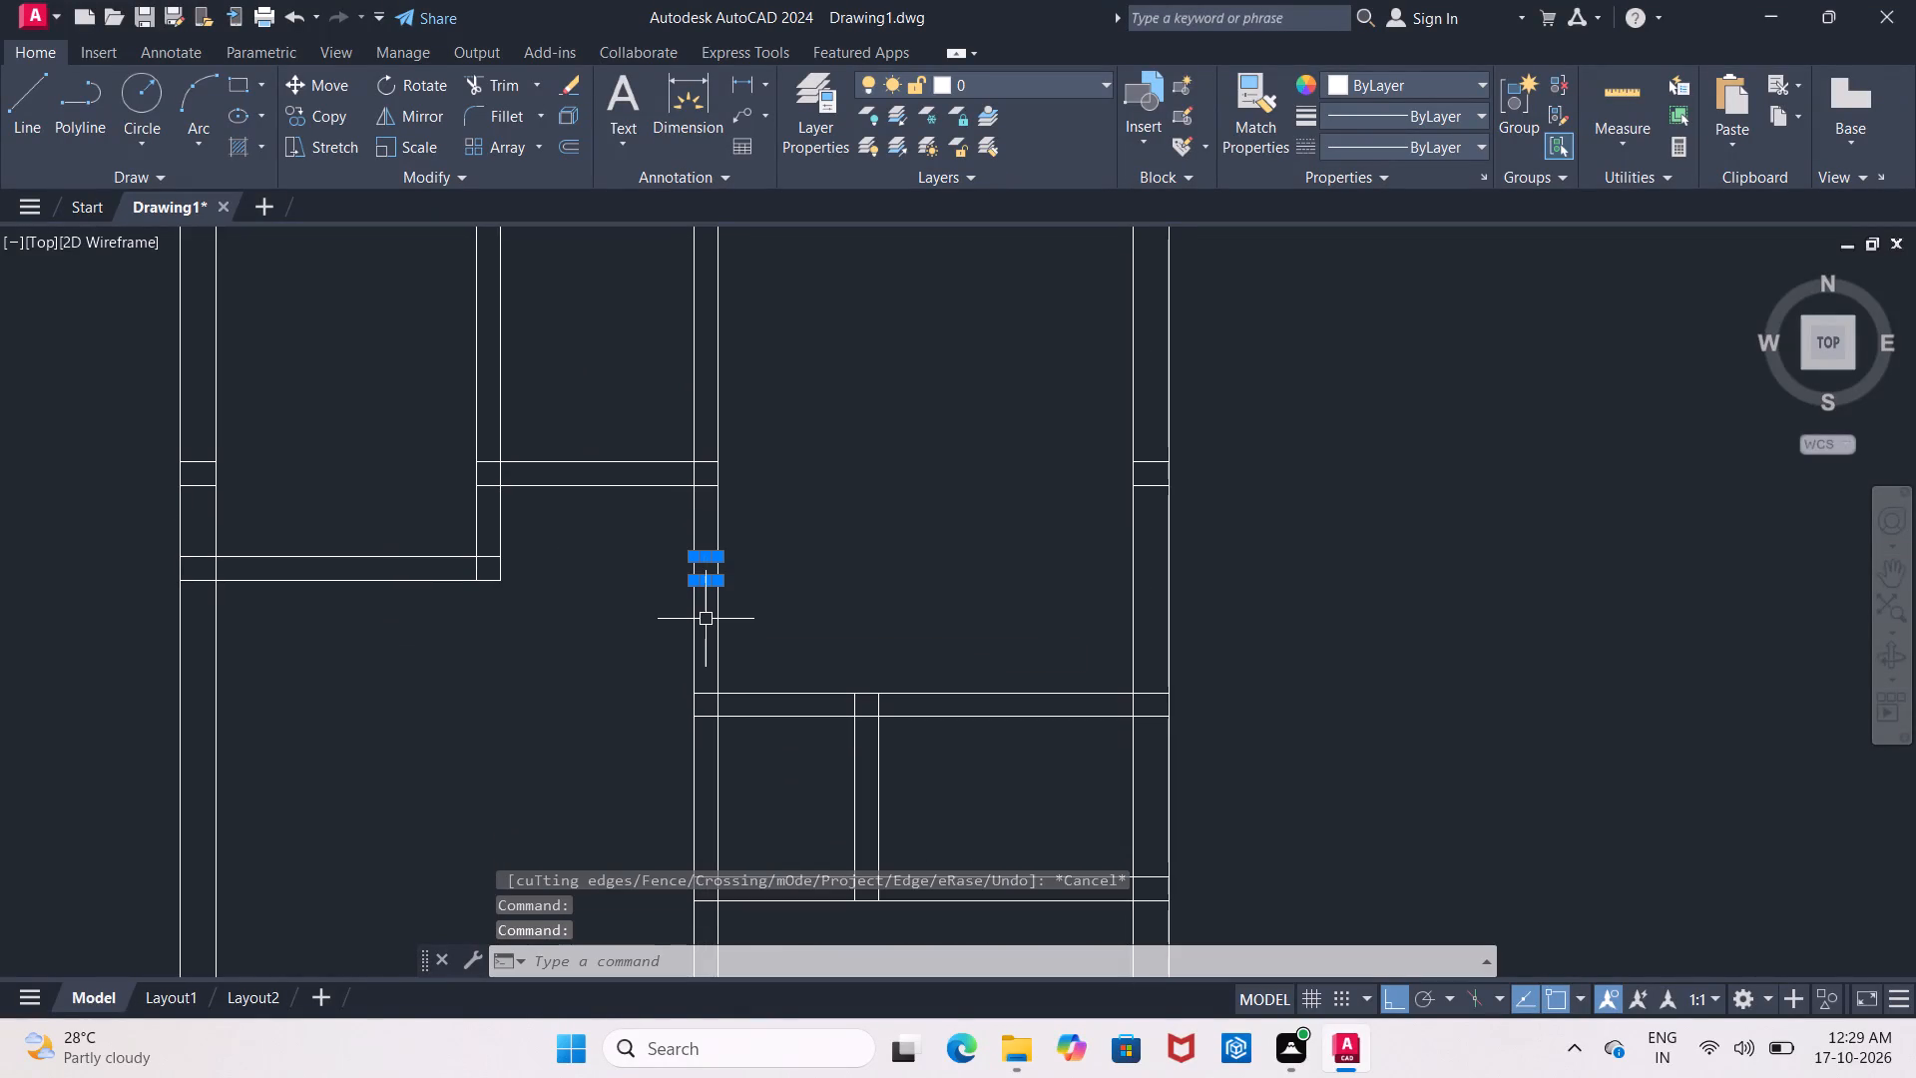
key("Delete")
Erase the leftover pairs of short horizontal lines inside the left and right outer walls at the new partition's level.
scroll(706, 615, "down", 1)
scroll(361, 515, "up", 3)
left_click(449, 528)
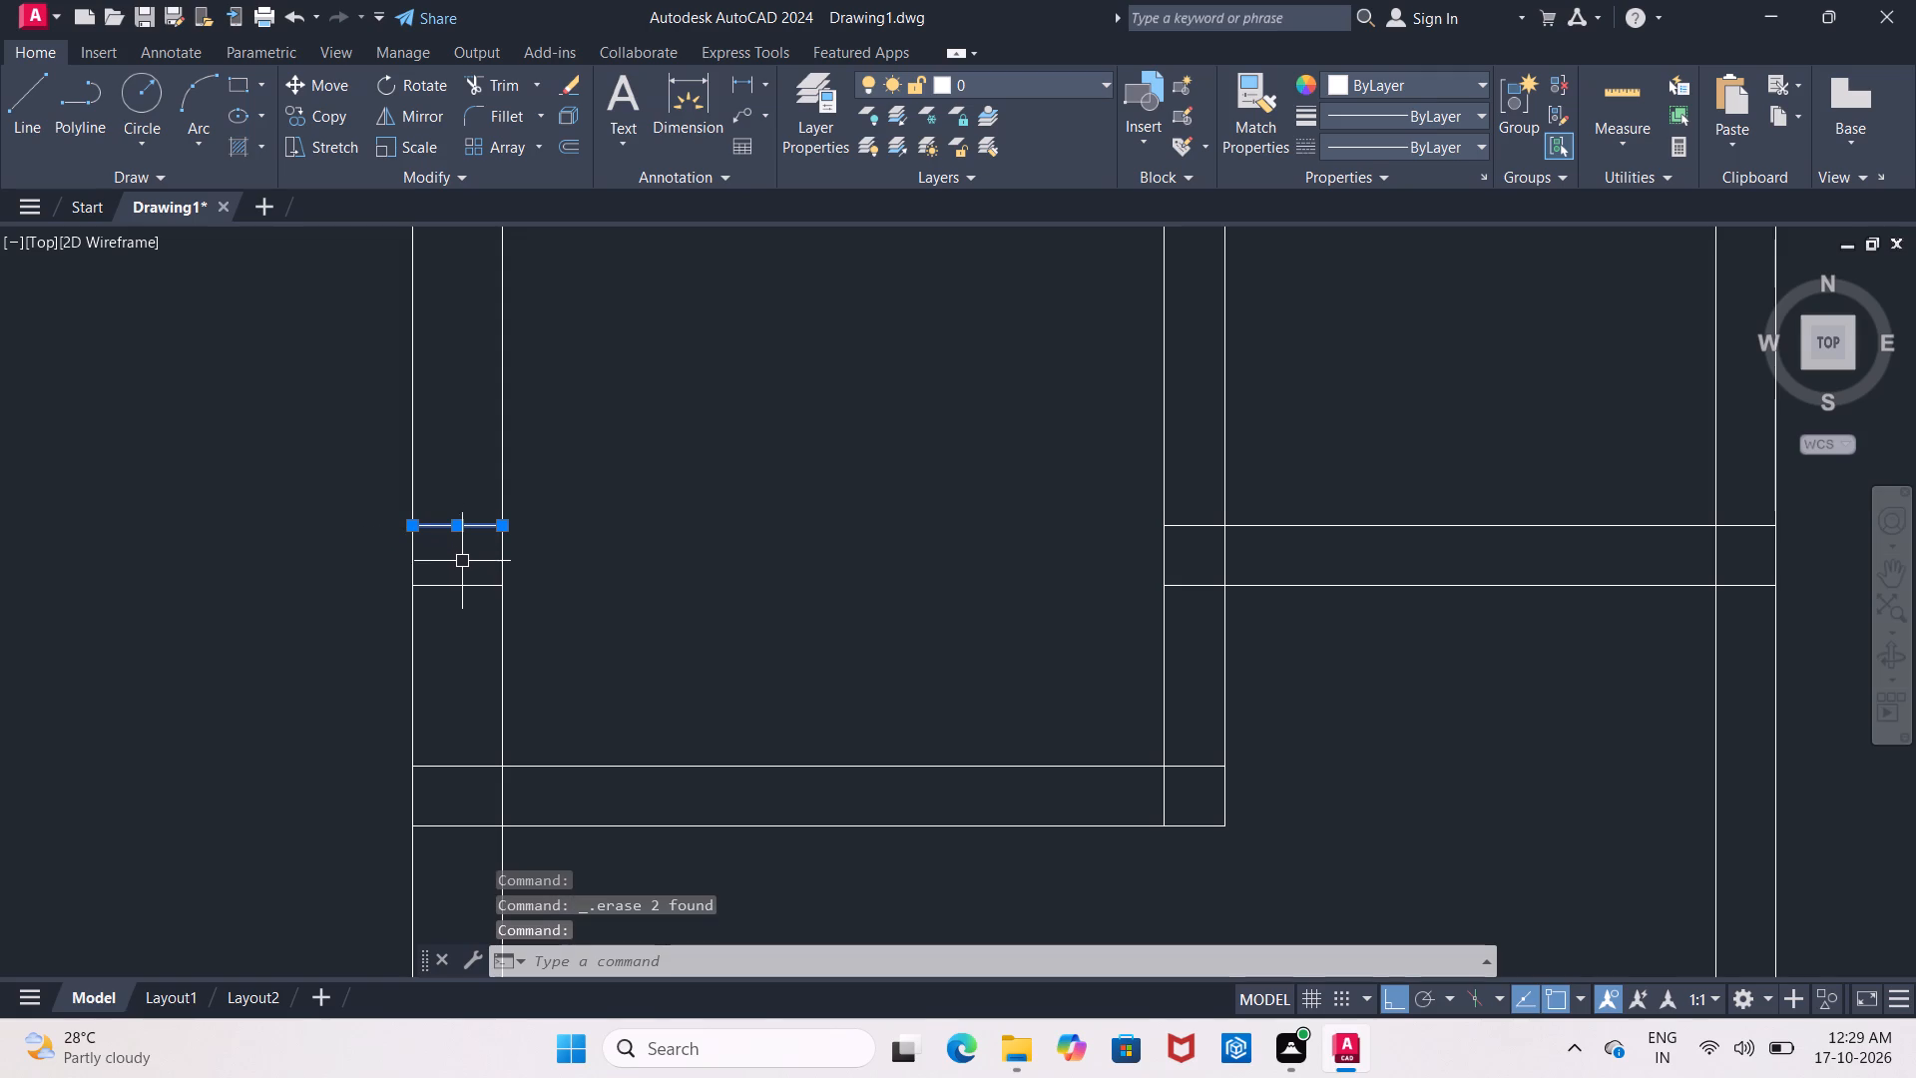
left_click(464, 587)
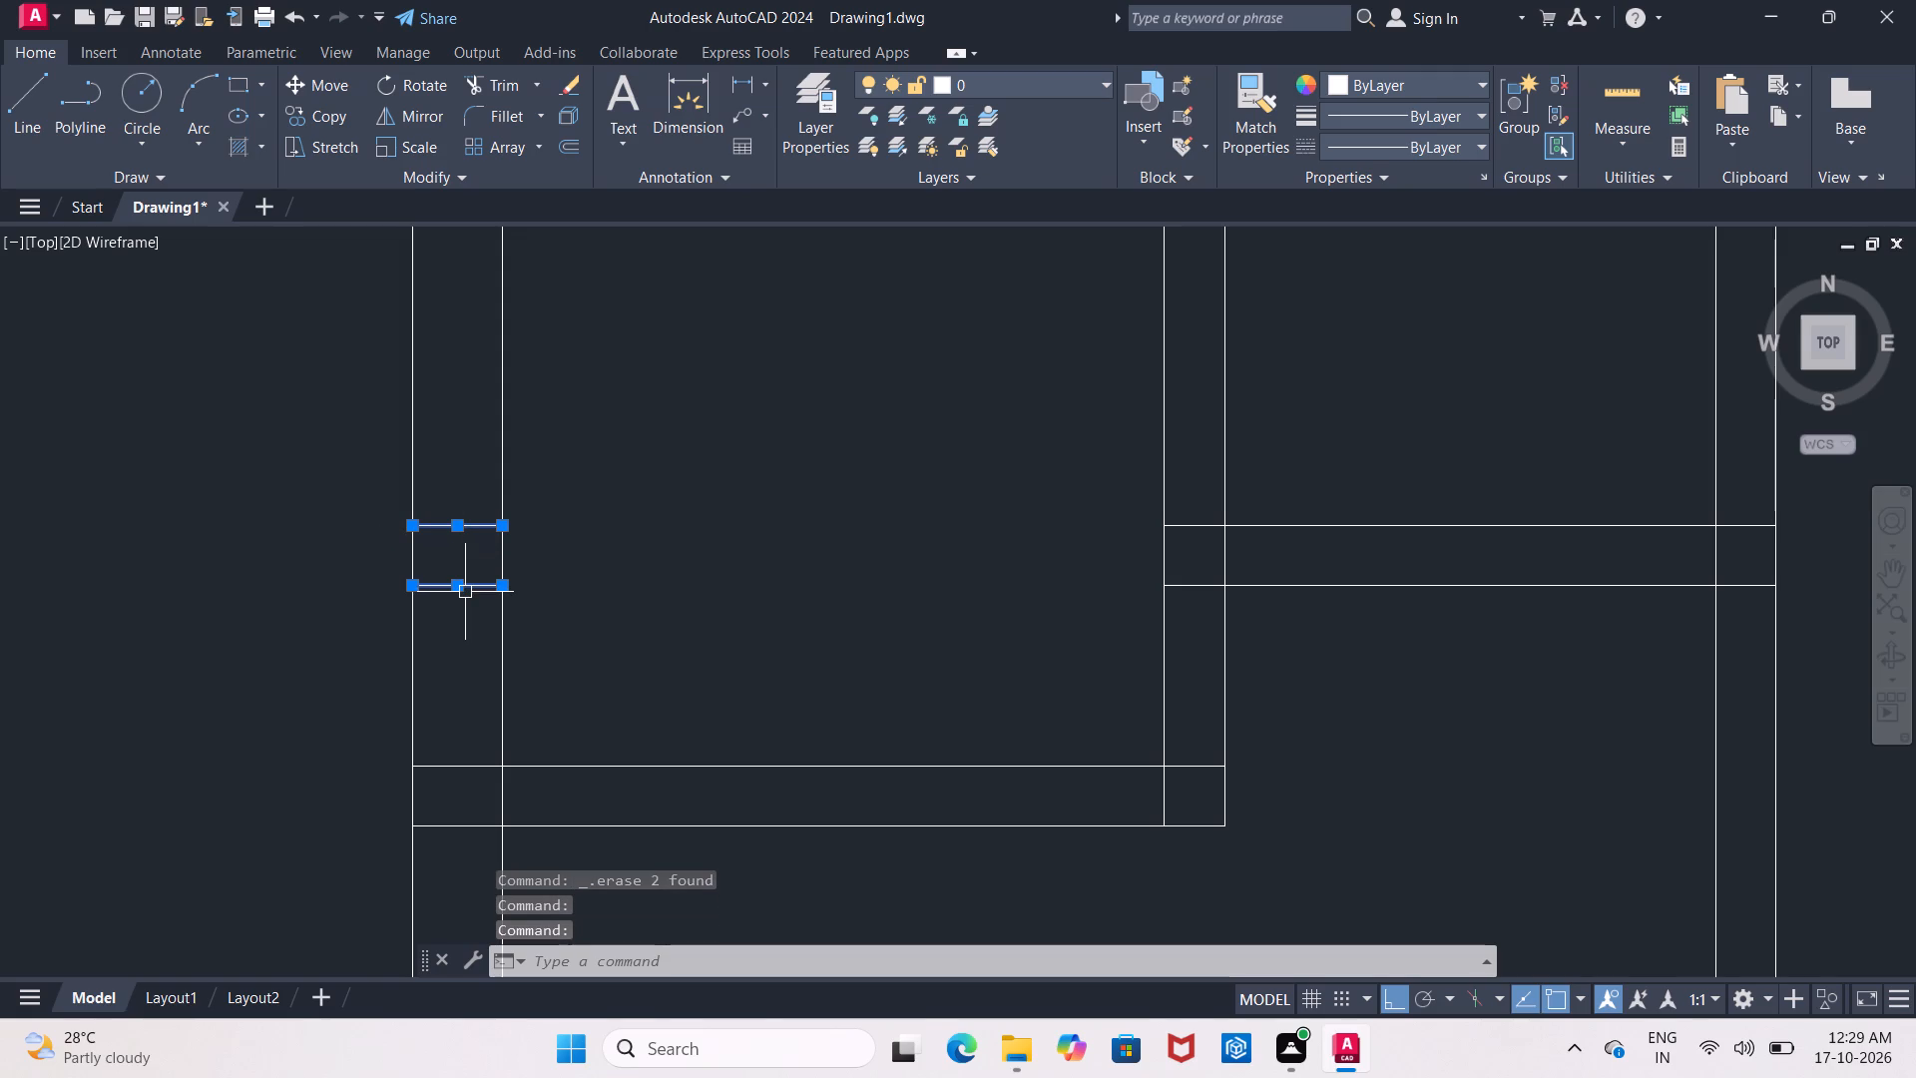
key("Delete")
scroll(465, 590, "down", 4)
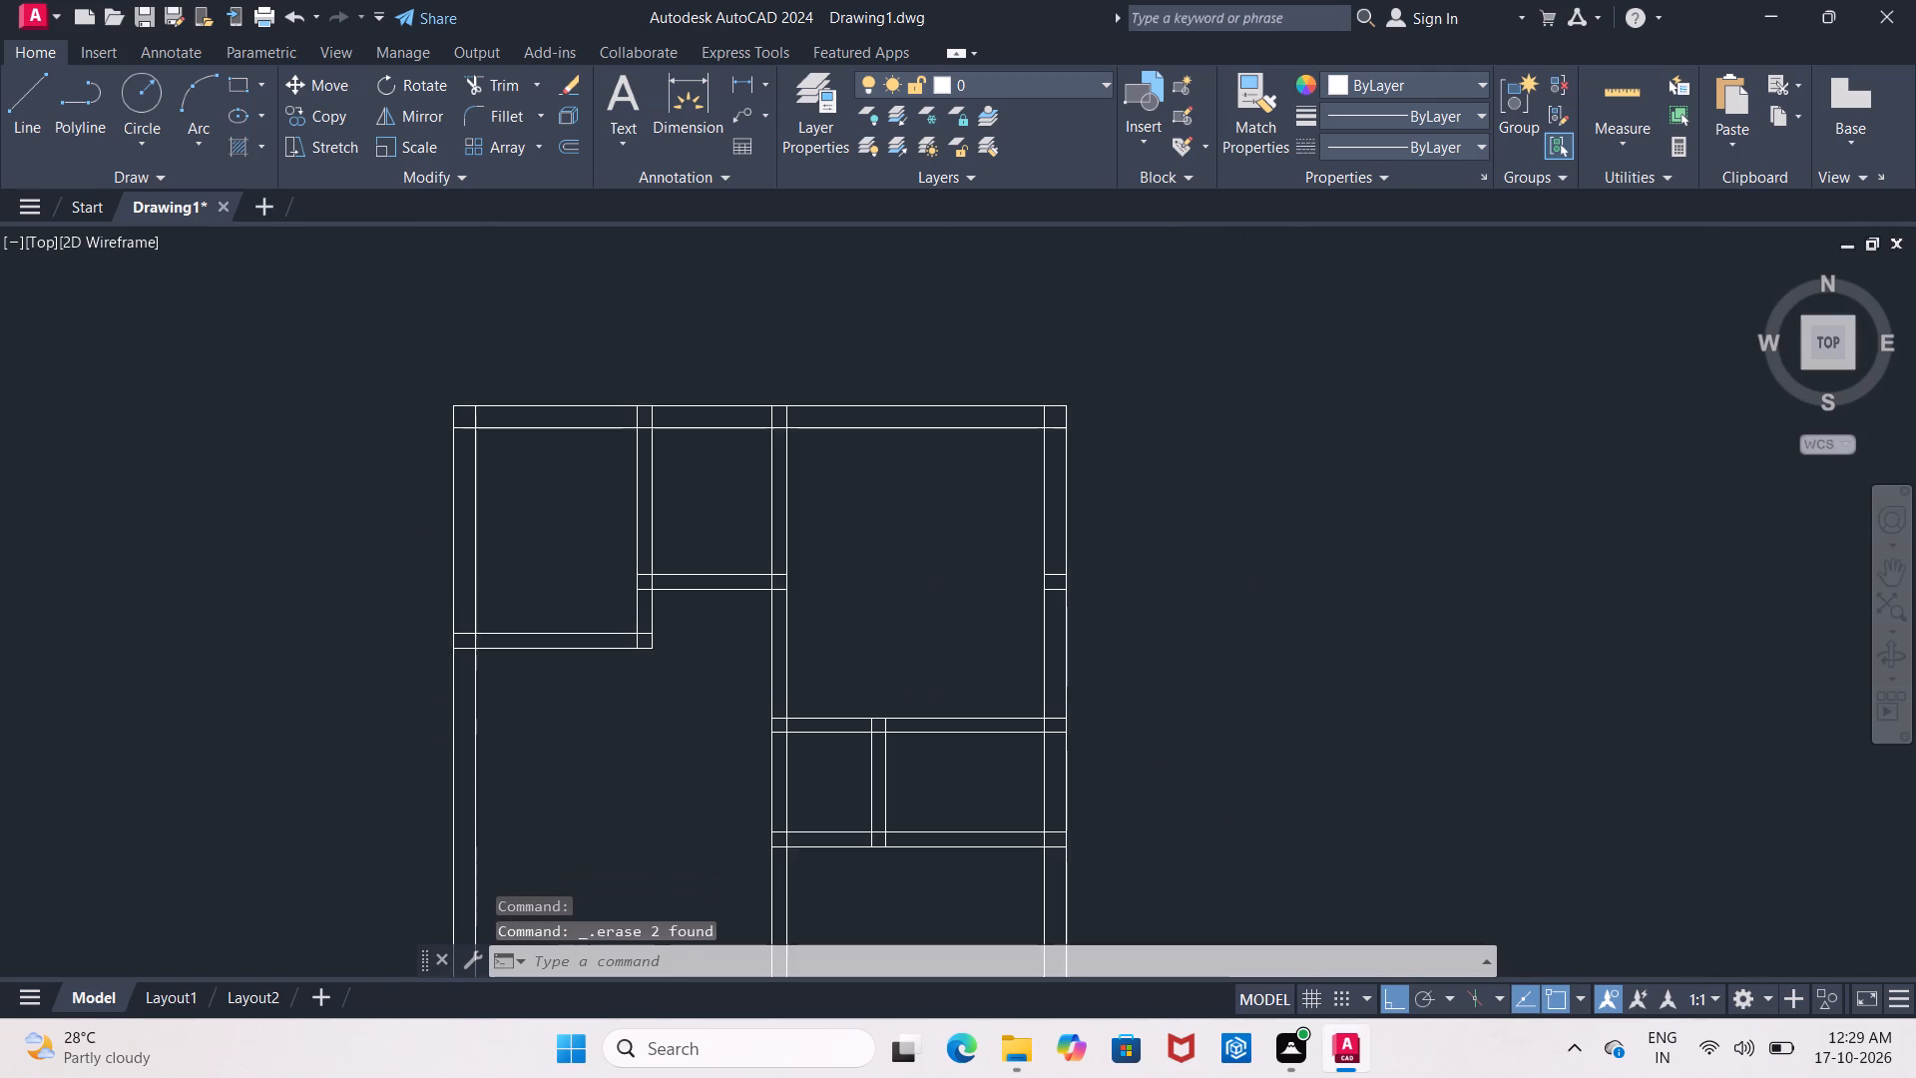
scroll(465, 590, "down", 1)
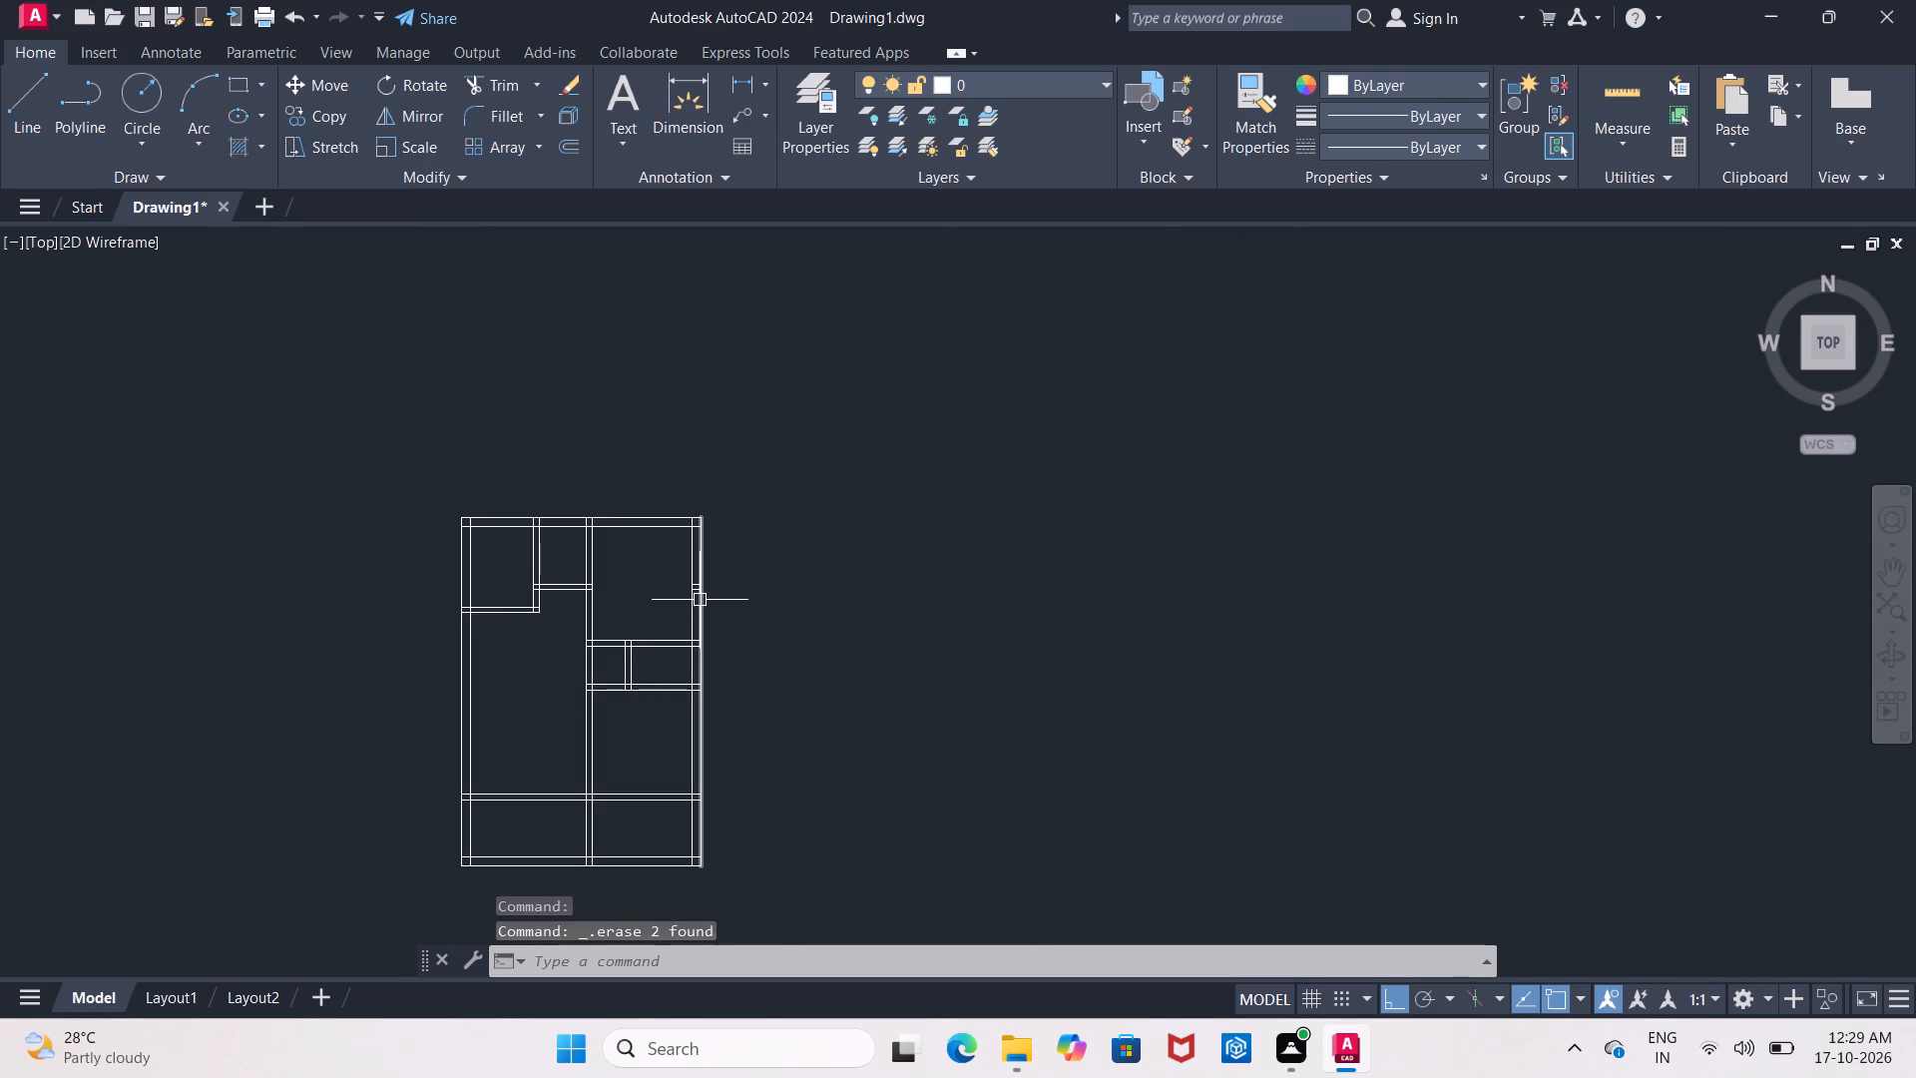
scroll(700, 608, "up", 4)
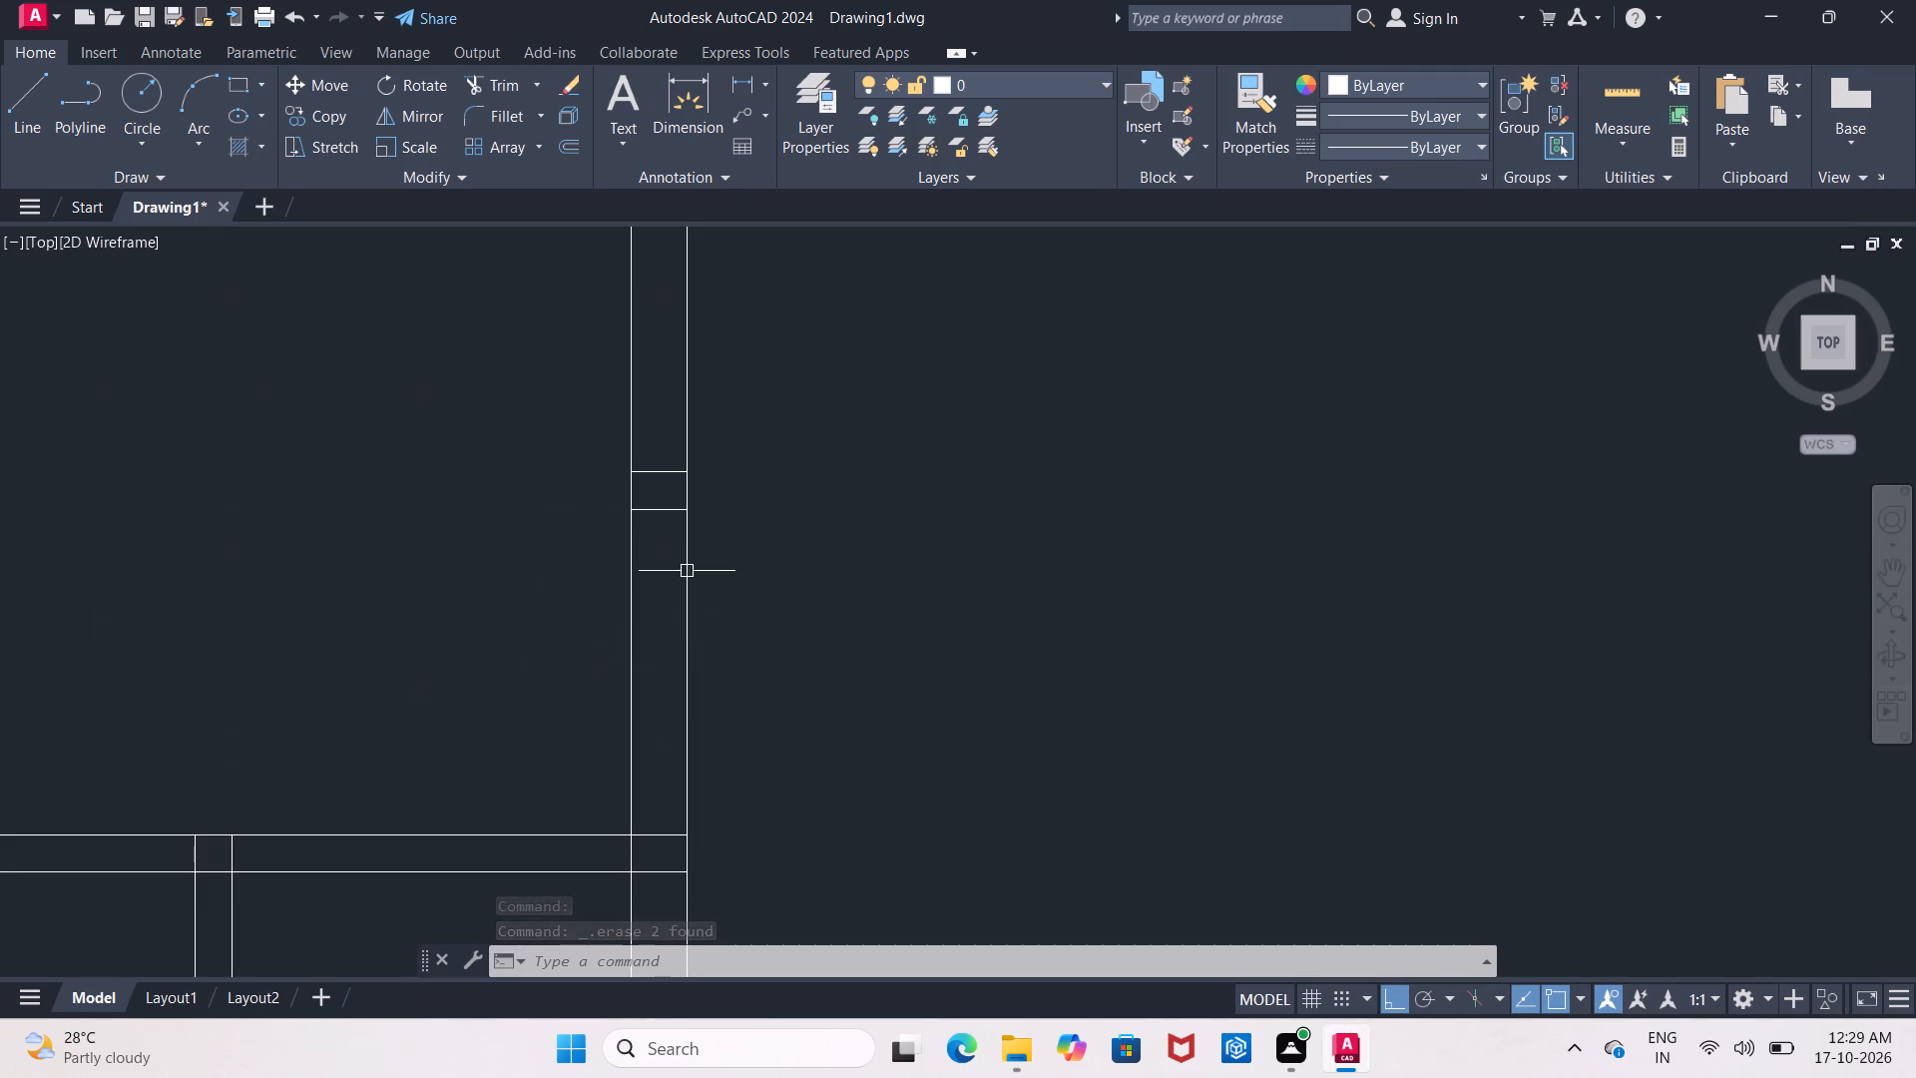
left_click(676, 510)
left_click(669, 471)
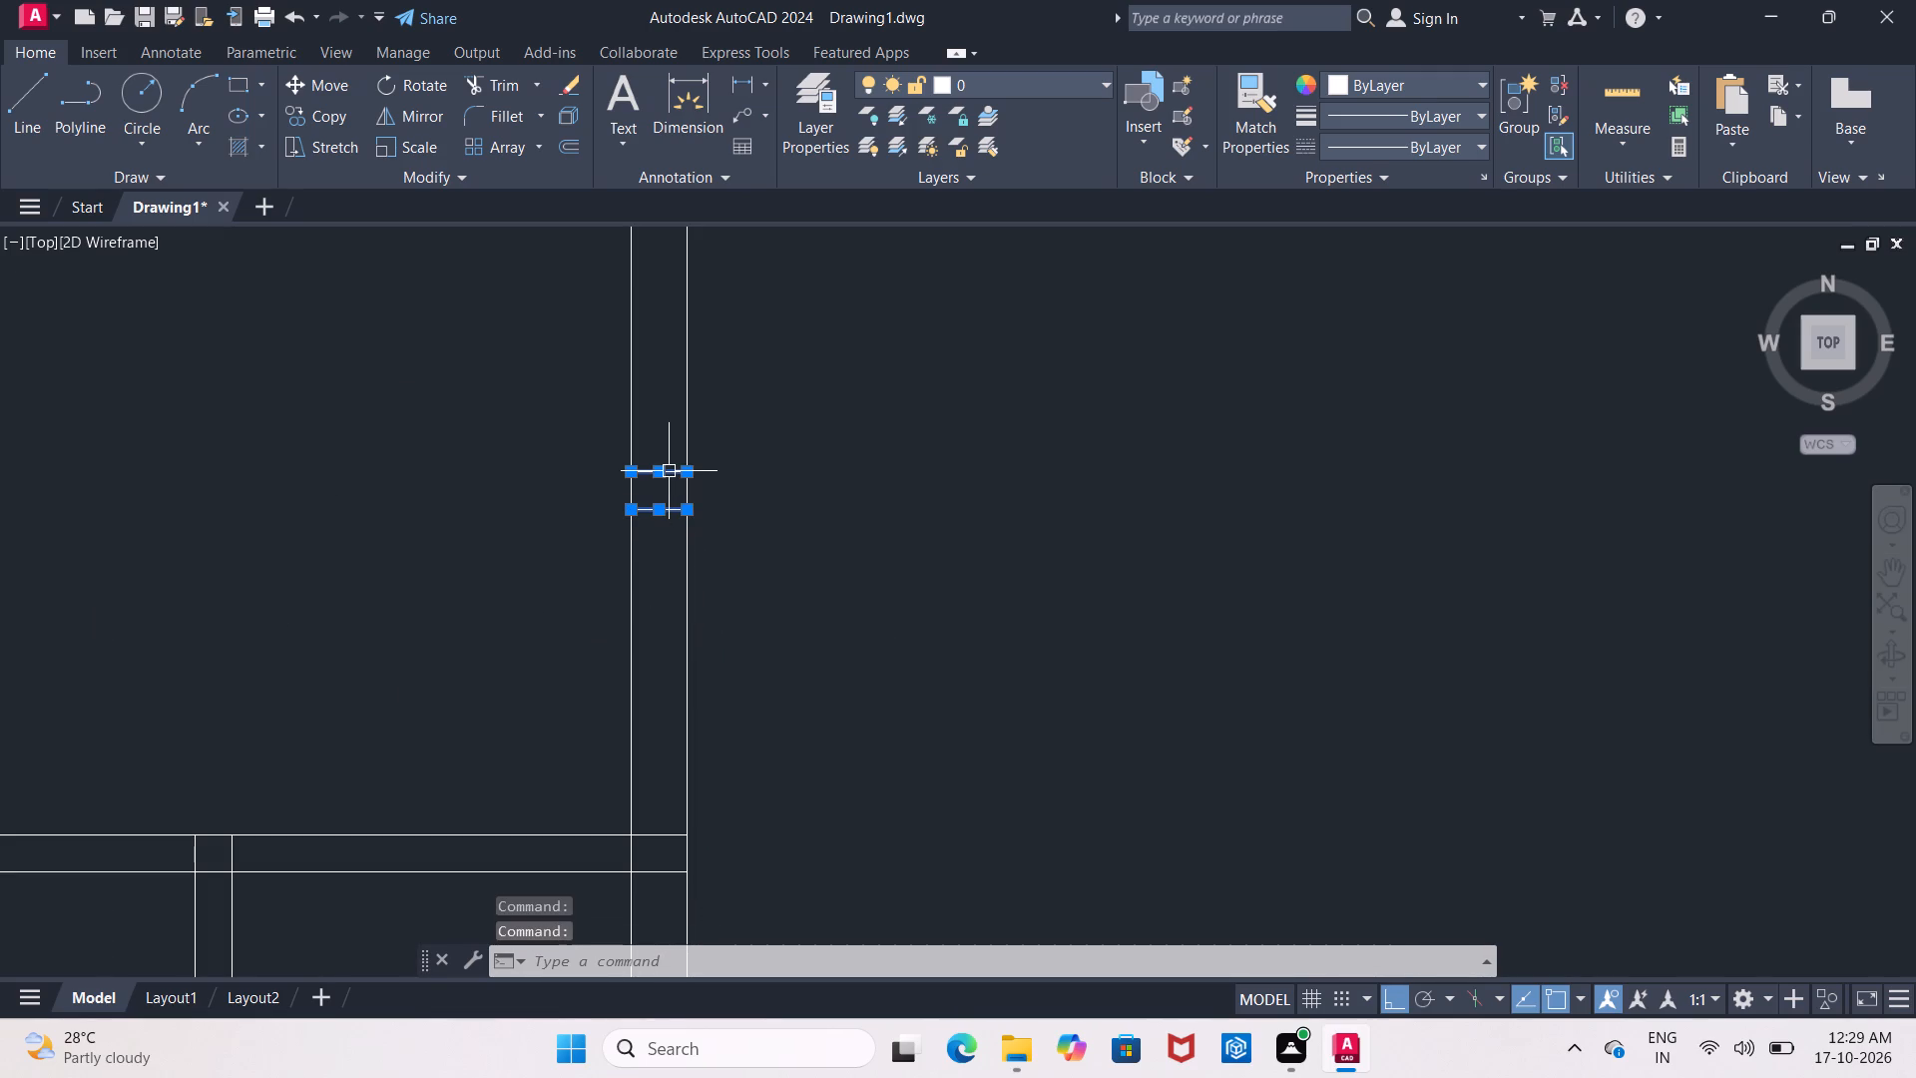
key("Delete")
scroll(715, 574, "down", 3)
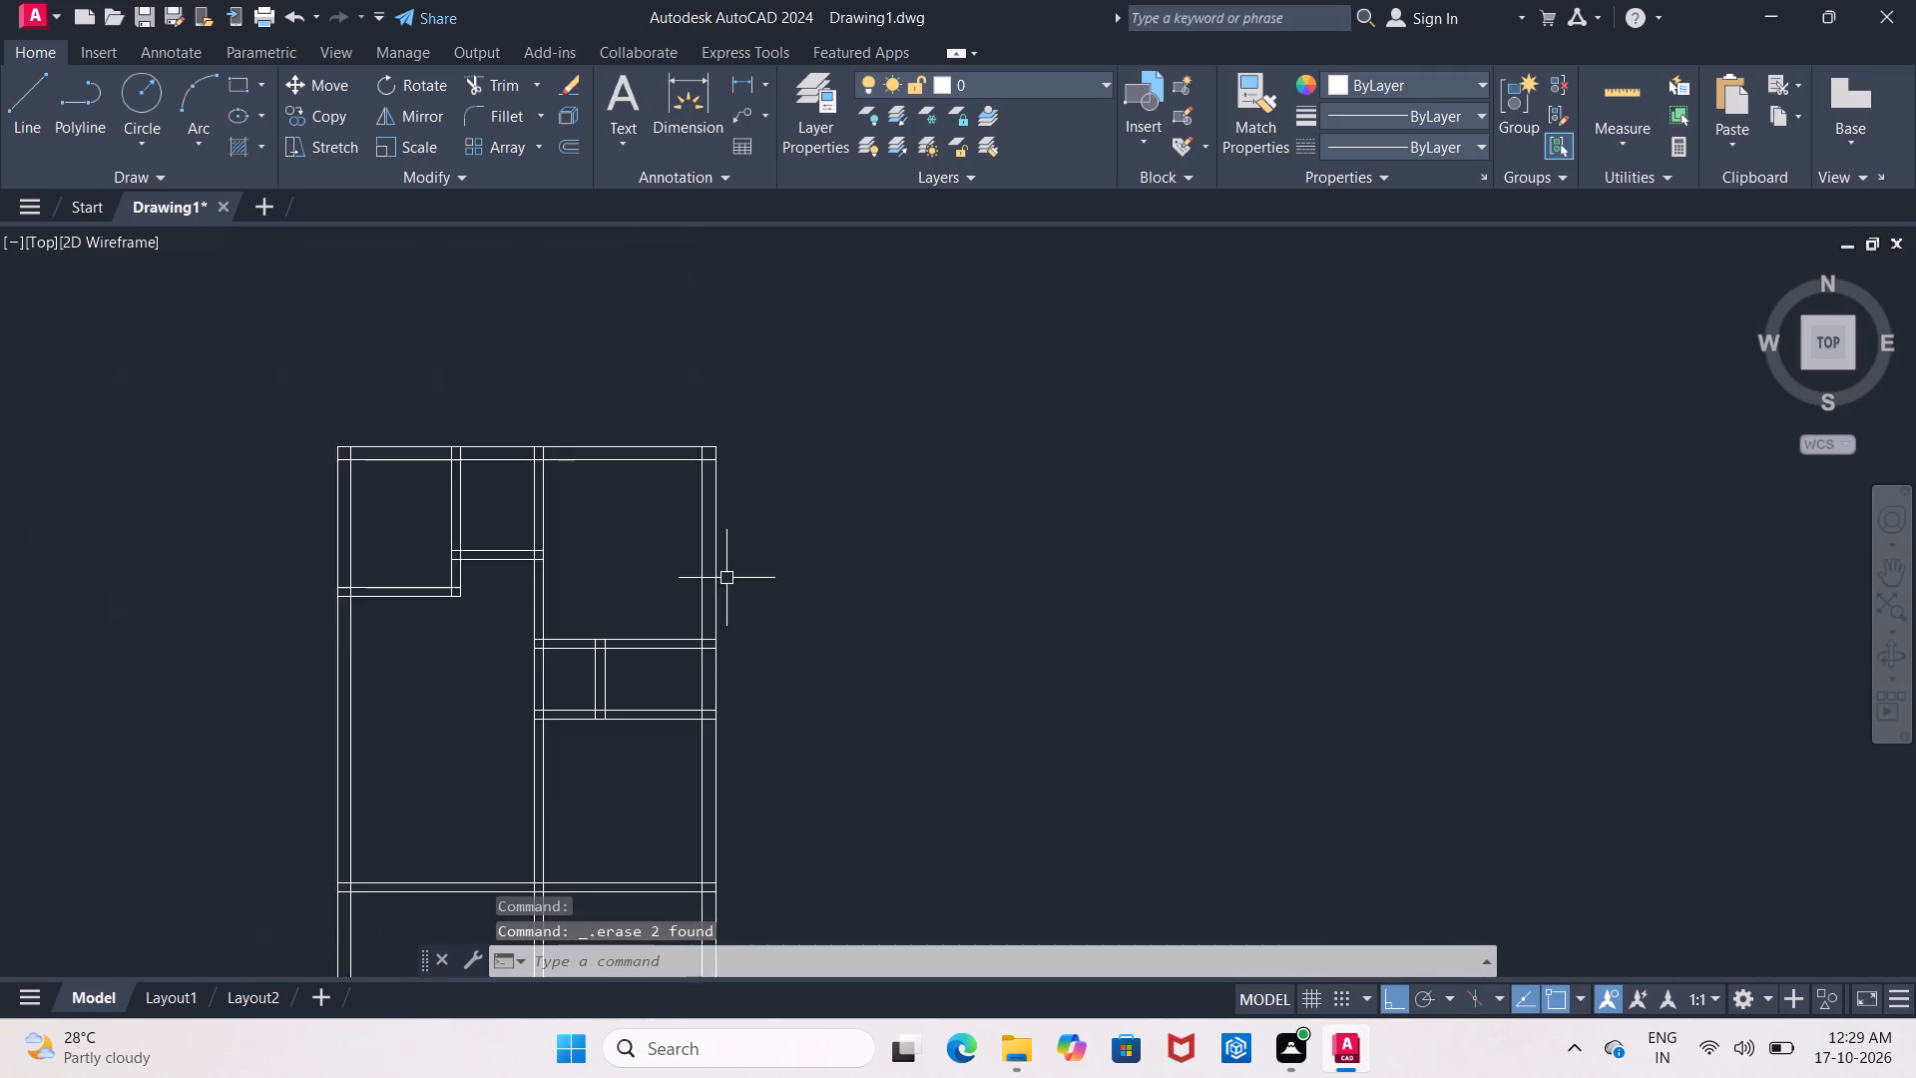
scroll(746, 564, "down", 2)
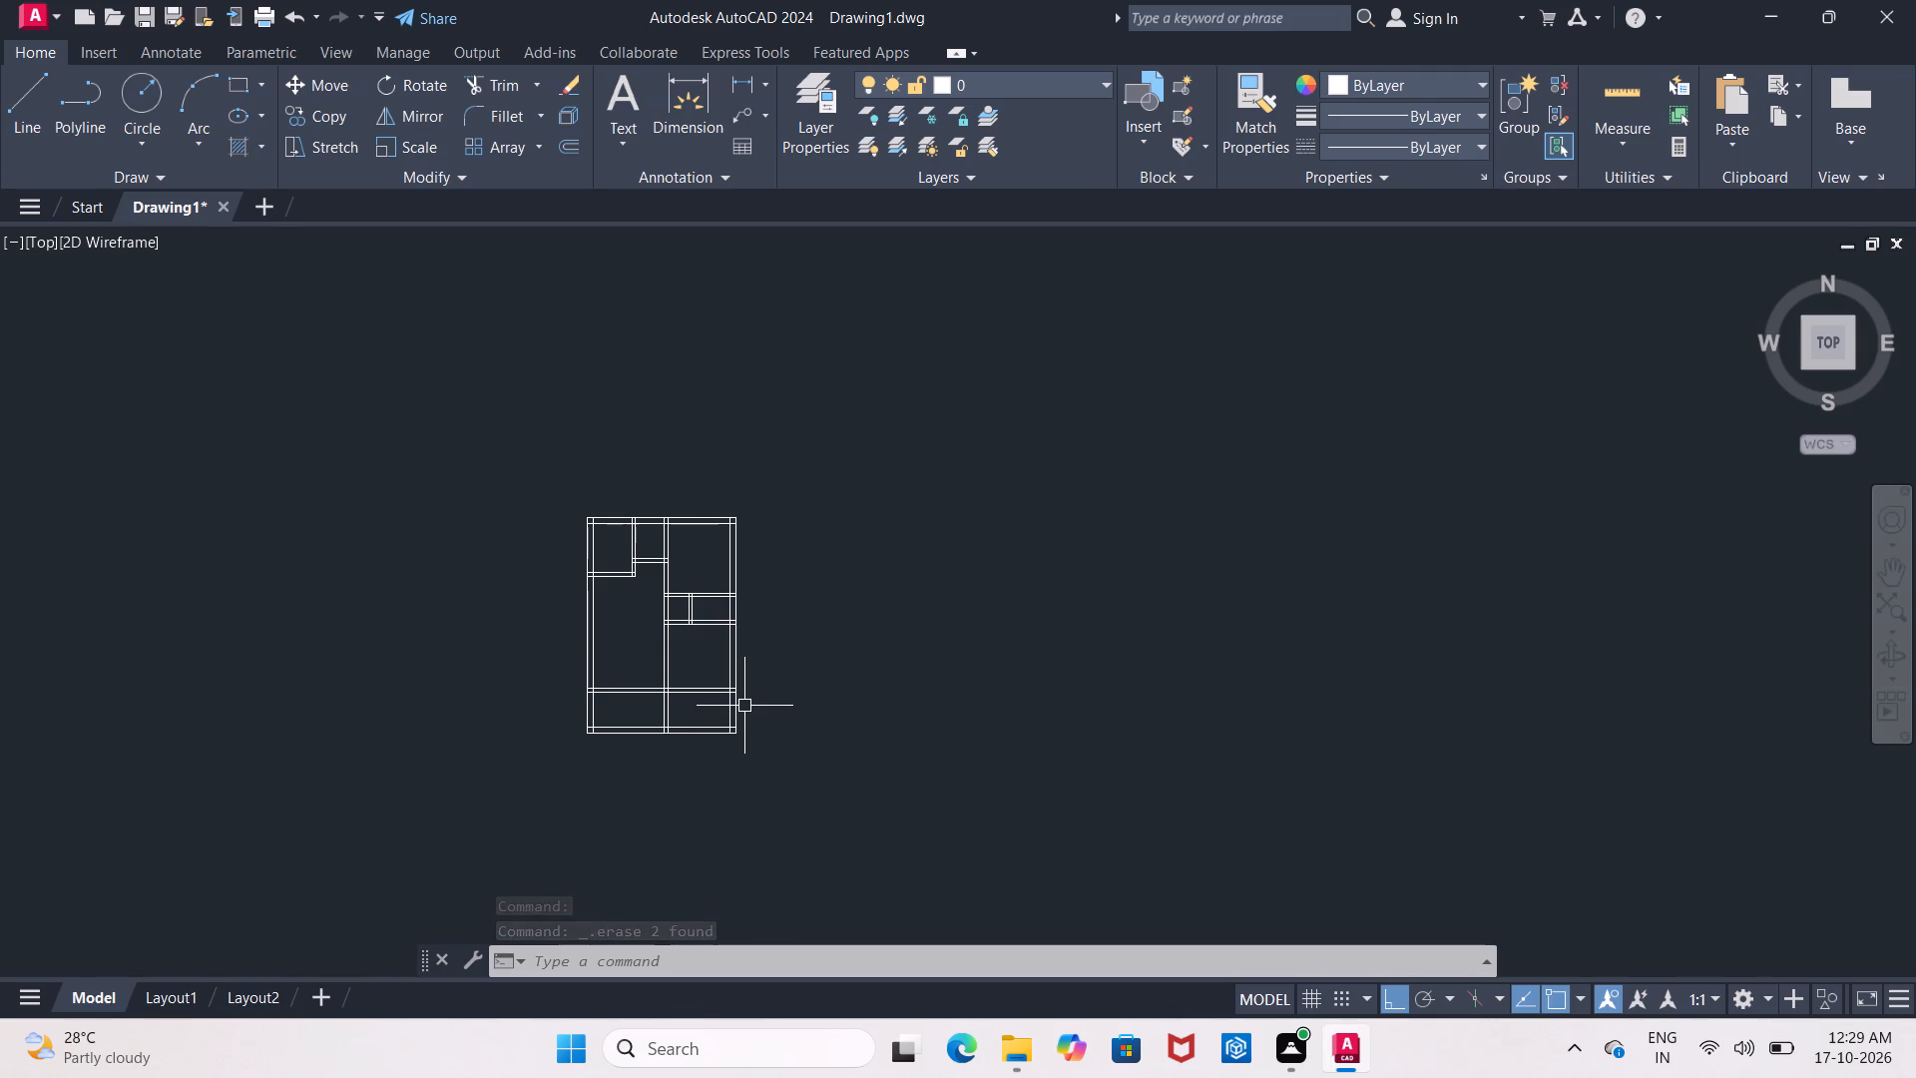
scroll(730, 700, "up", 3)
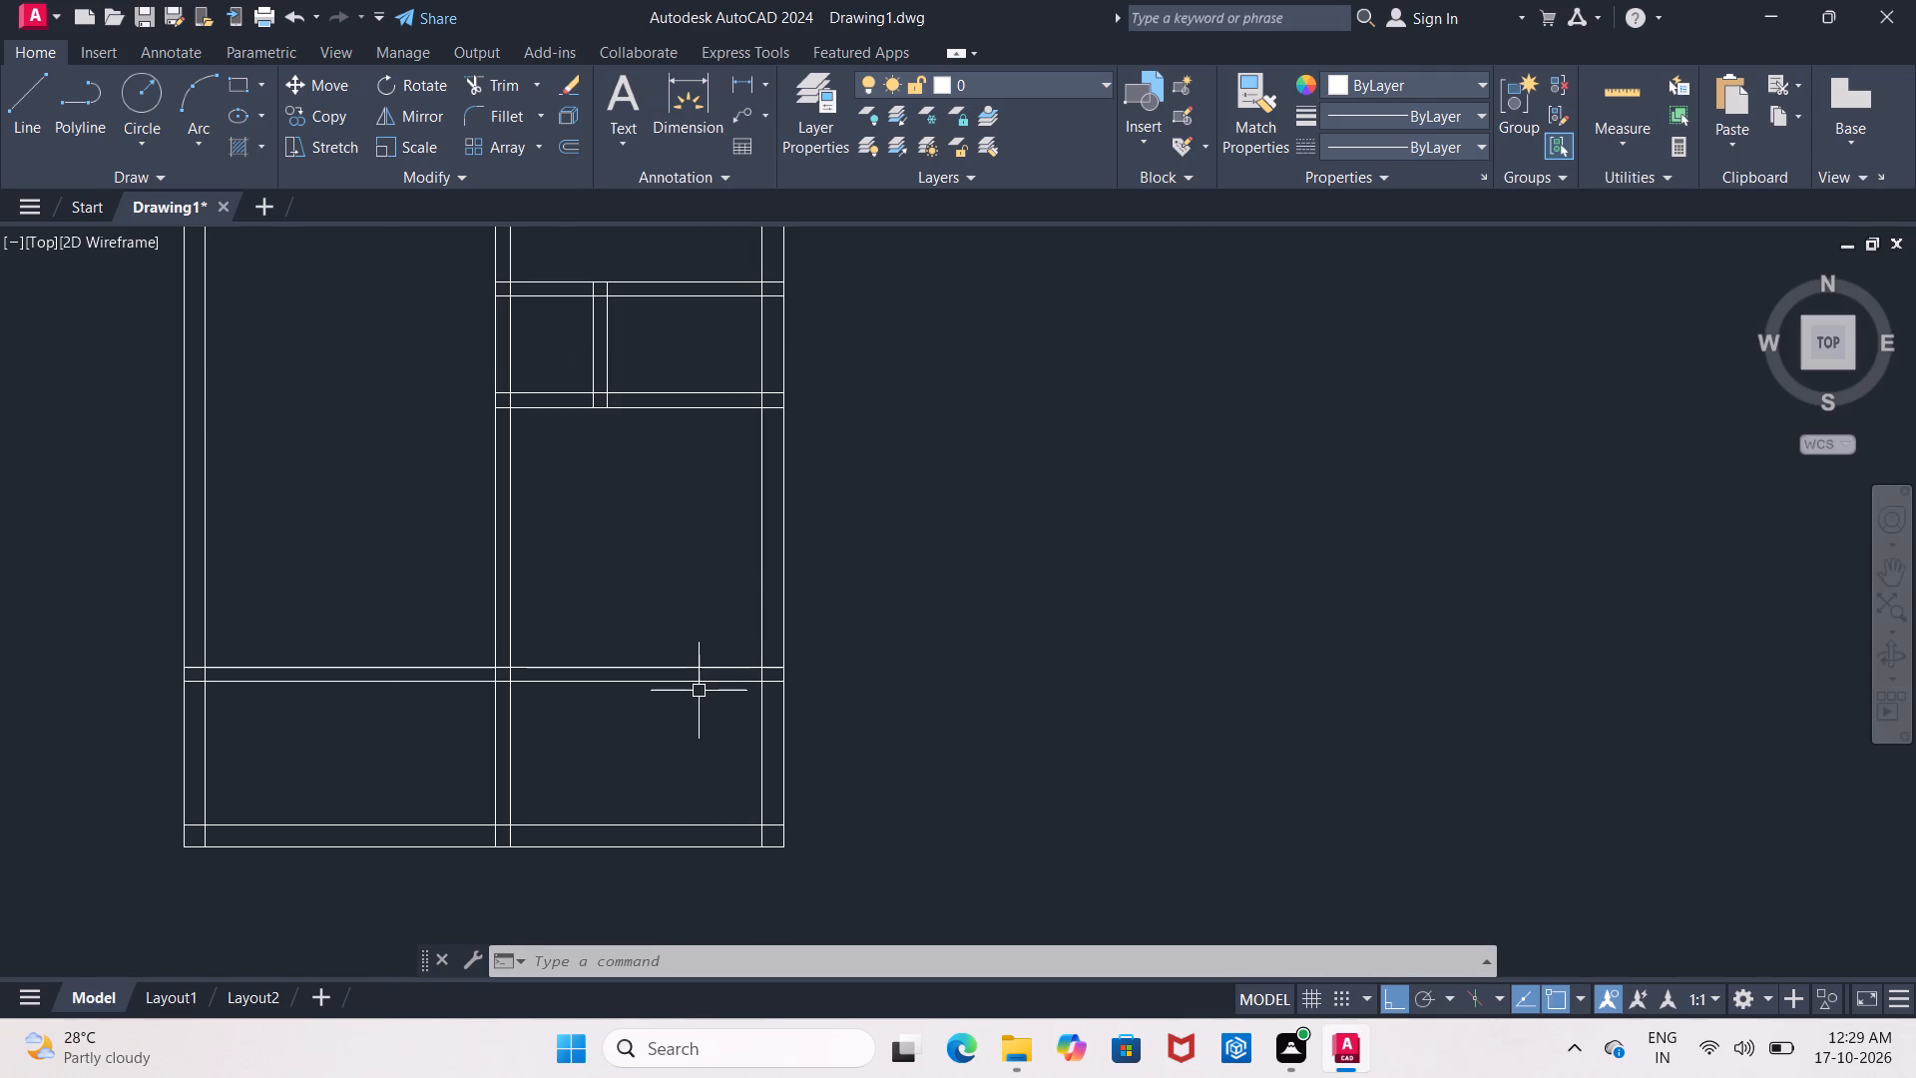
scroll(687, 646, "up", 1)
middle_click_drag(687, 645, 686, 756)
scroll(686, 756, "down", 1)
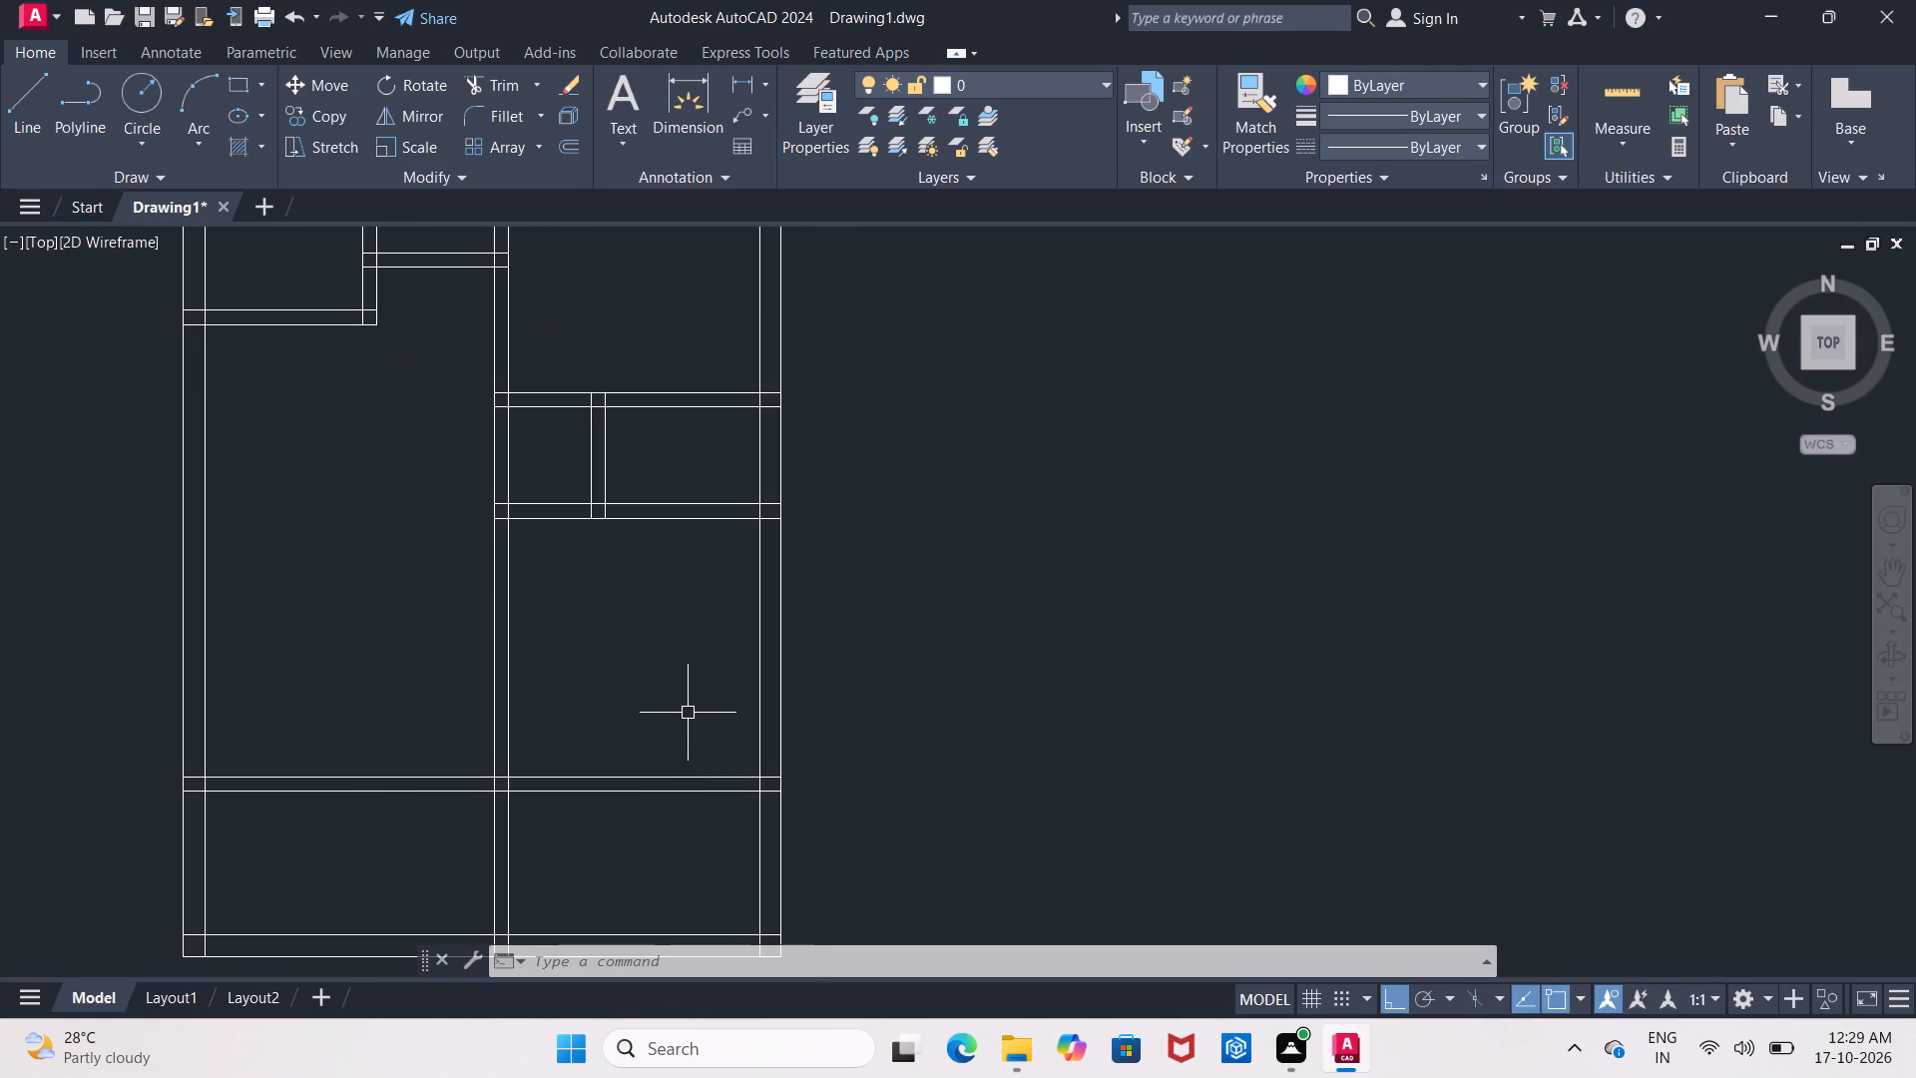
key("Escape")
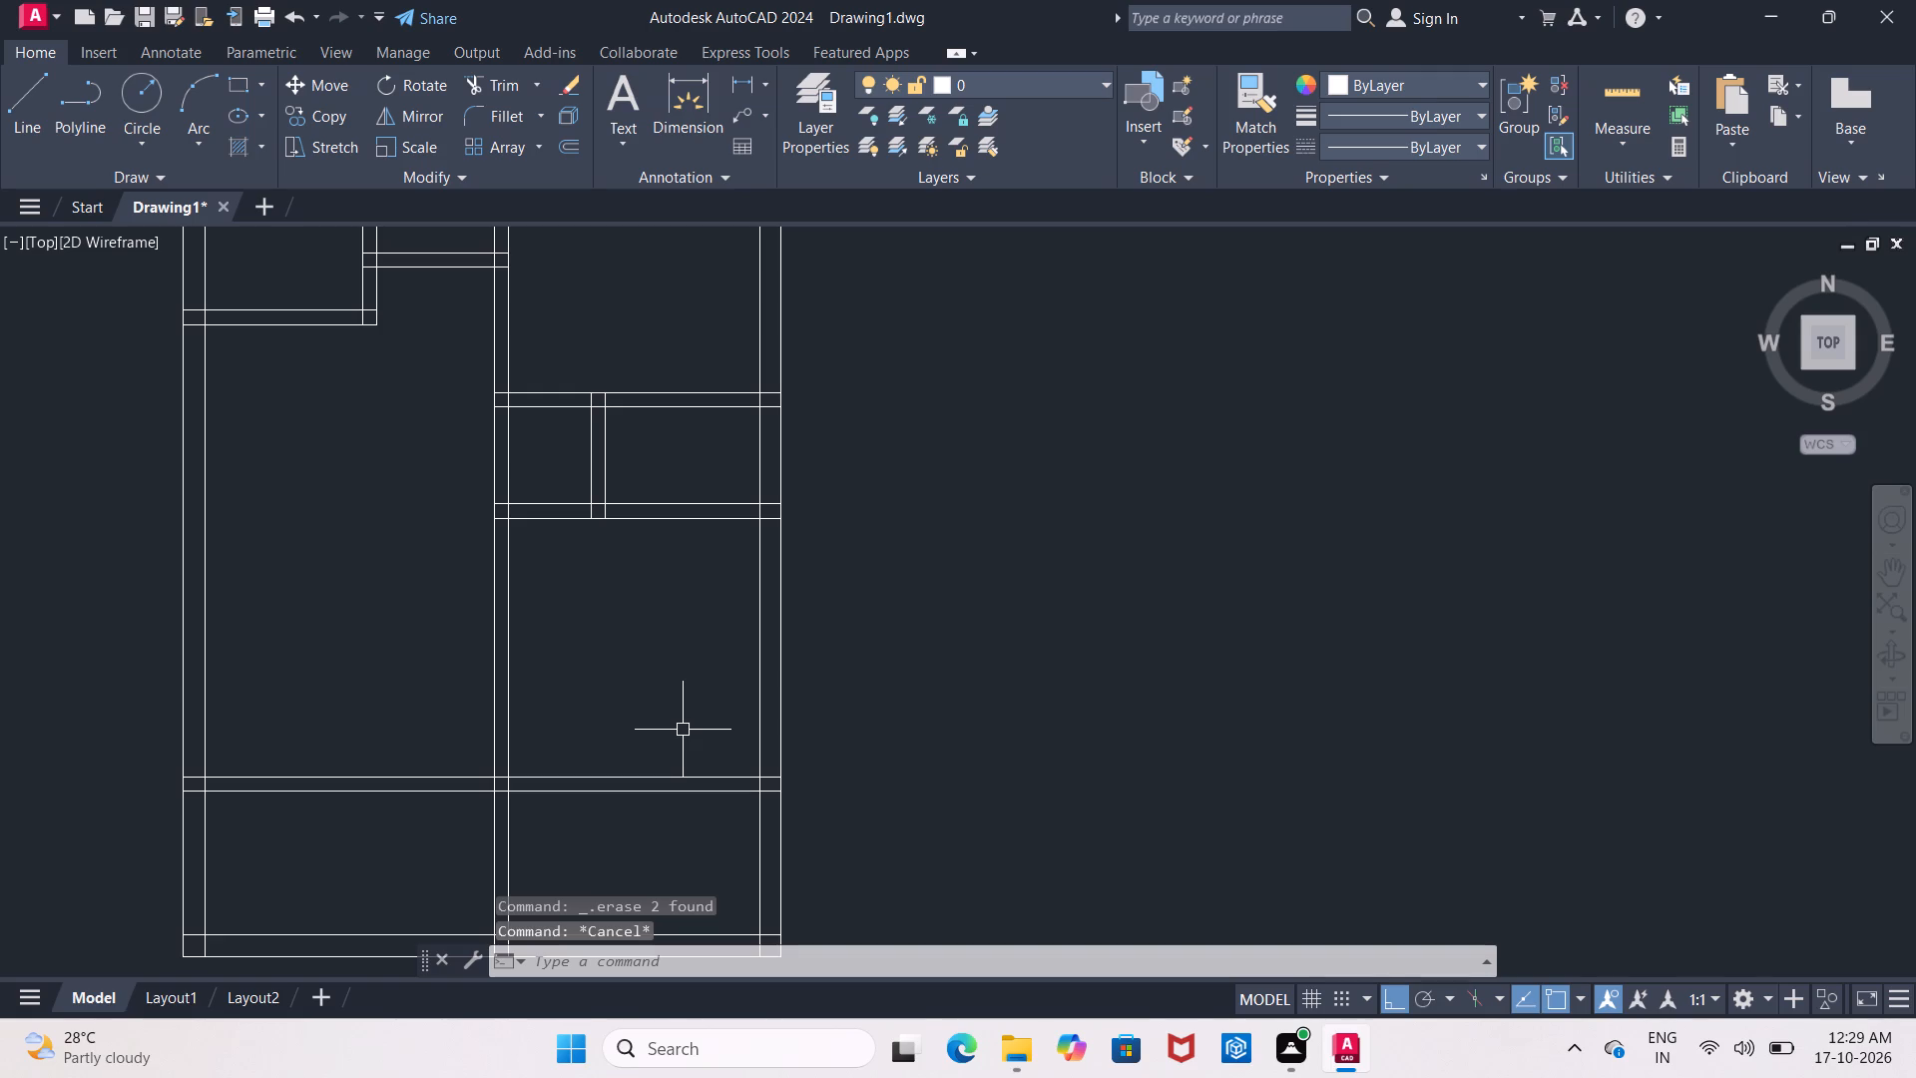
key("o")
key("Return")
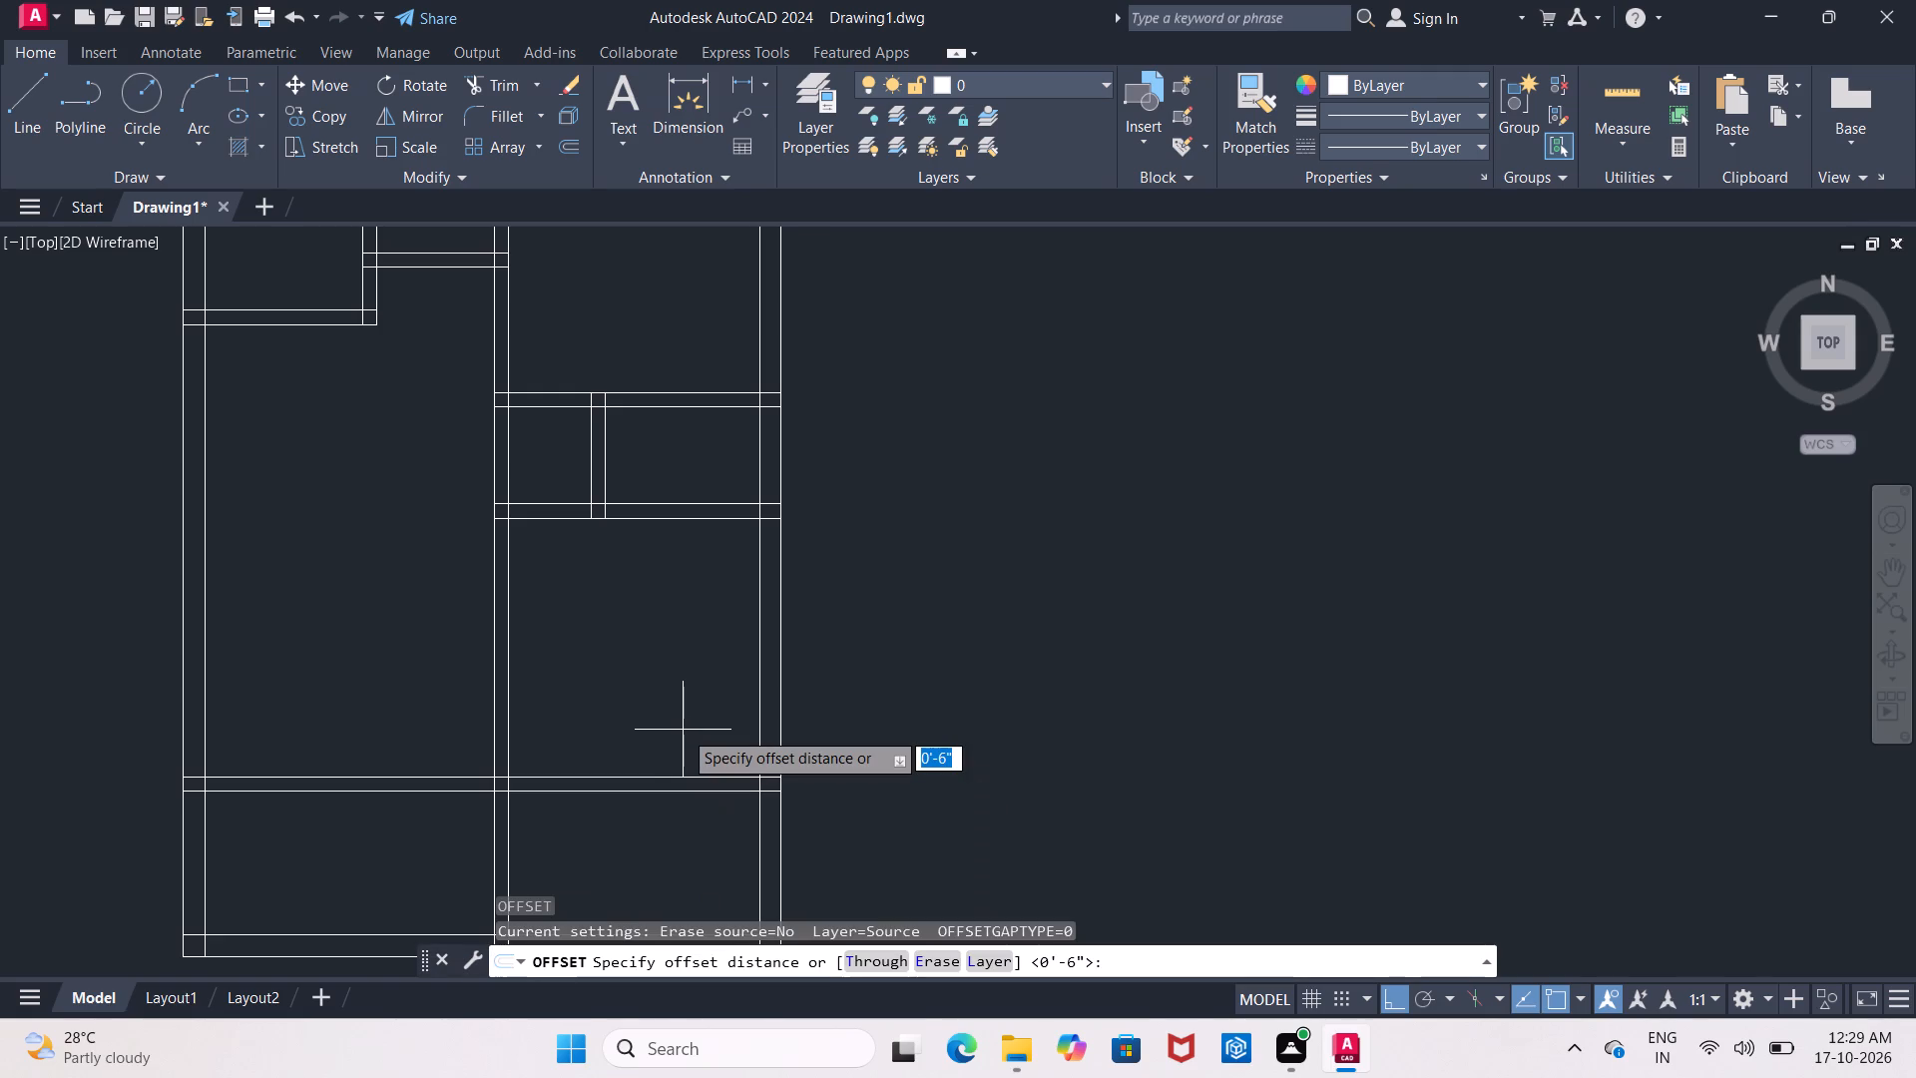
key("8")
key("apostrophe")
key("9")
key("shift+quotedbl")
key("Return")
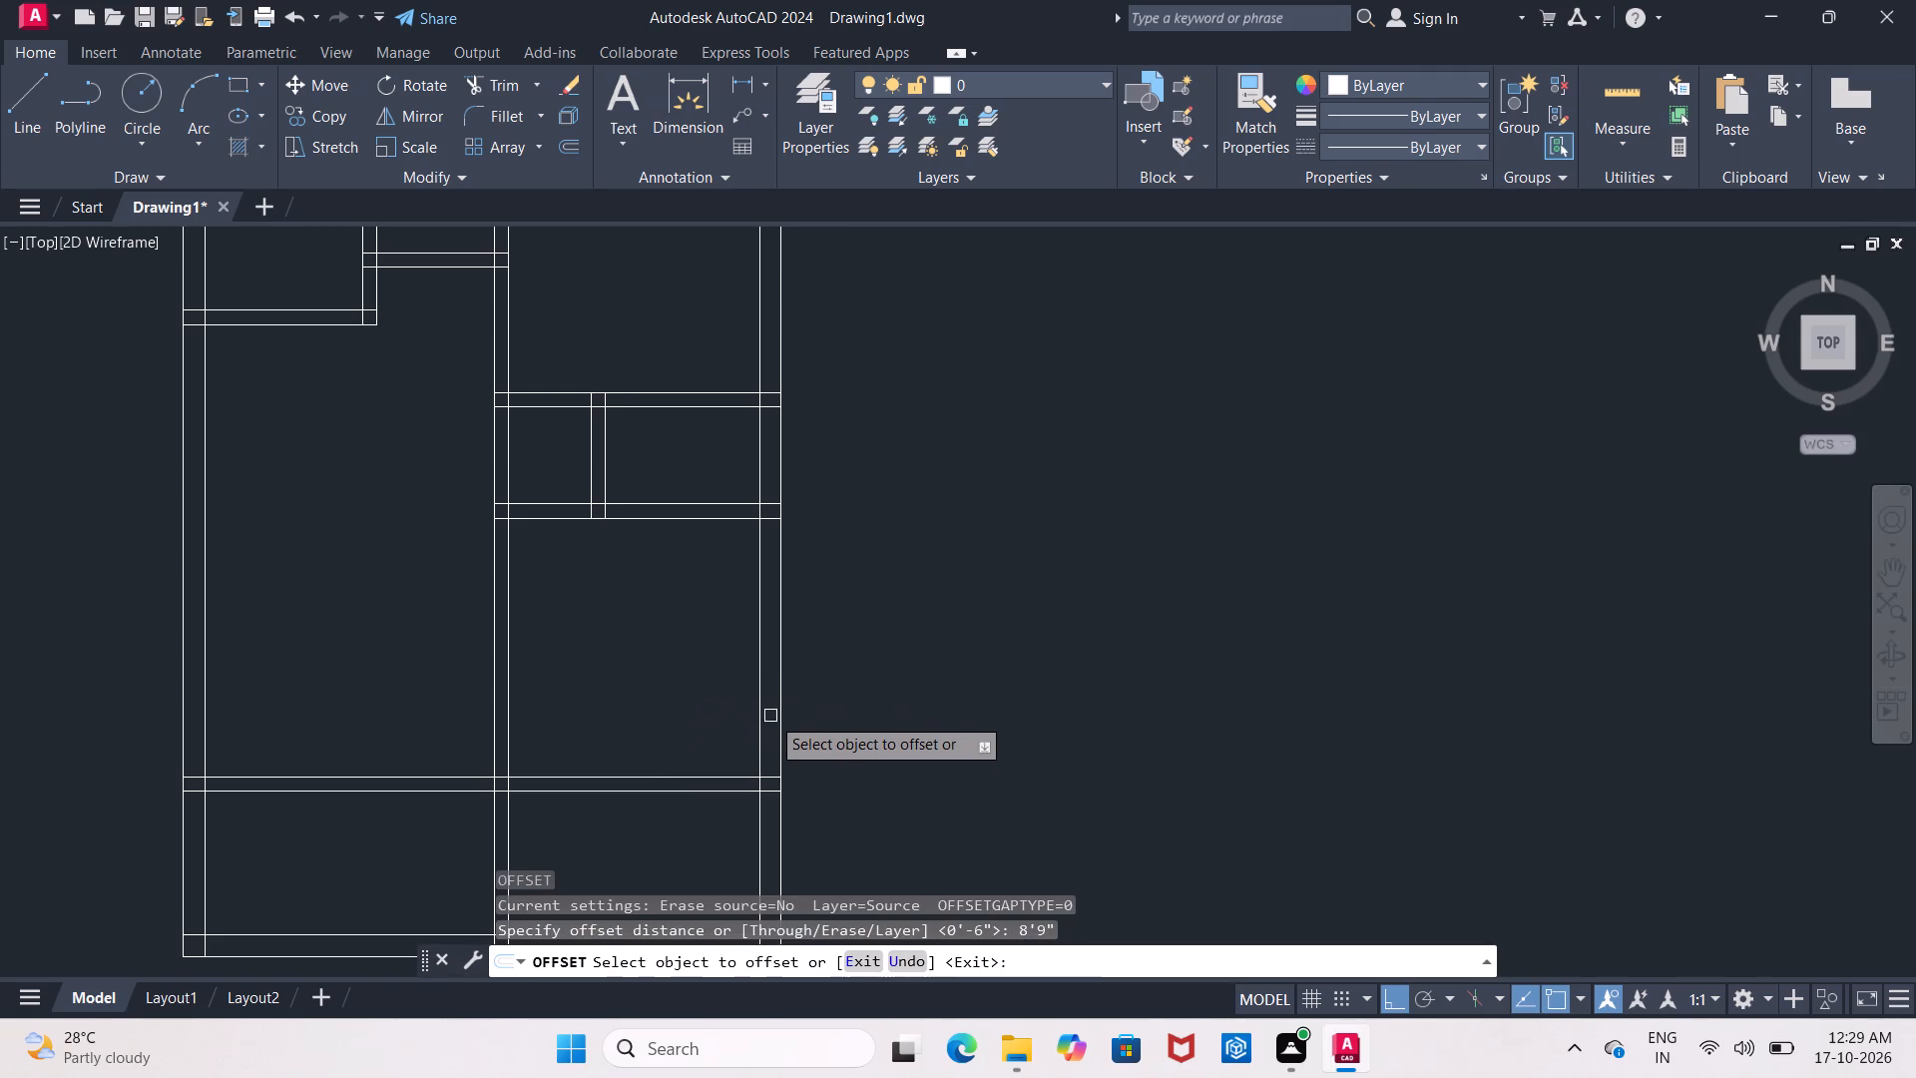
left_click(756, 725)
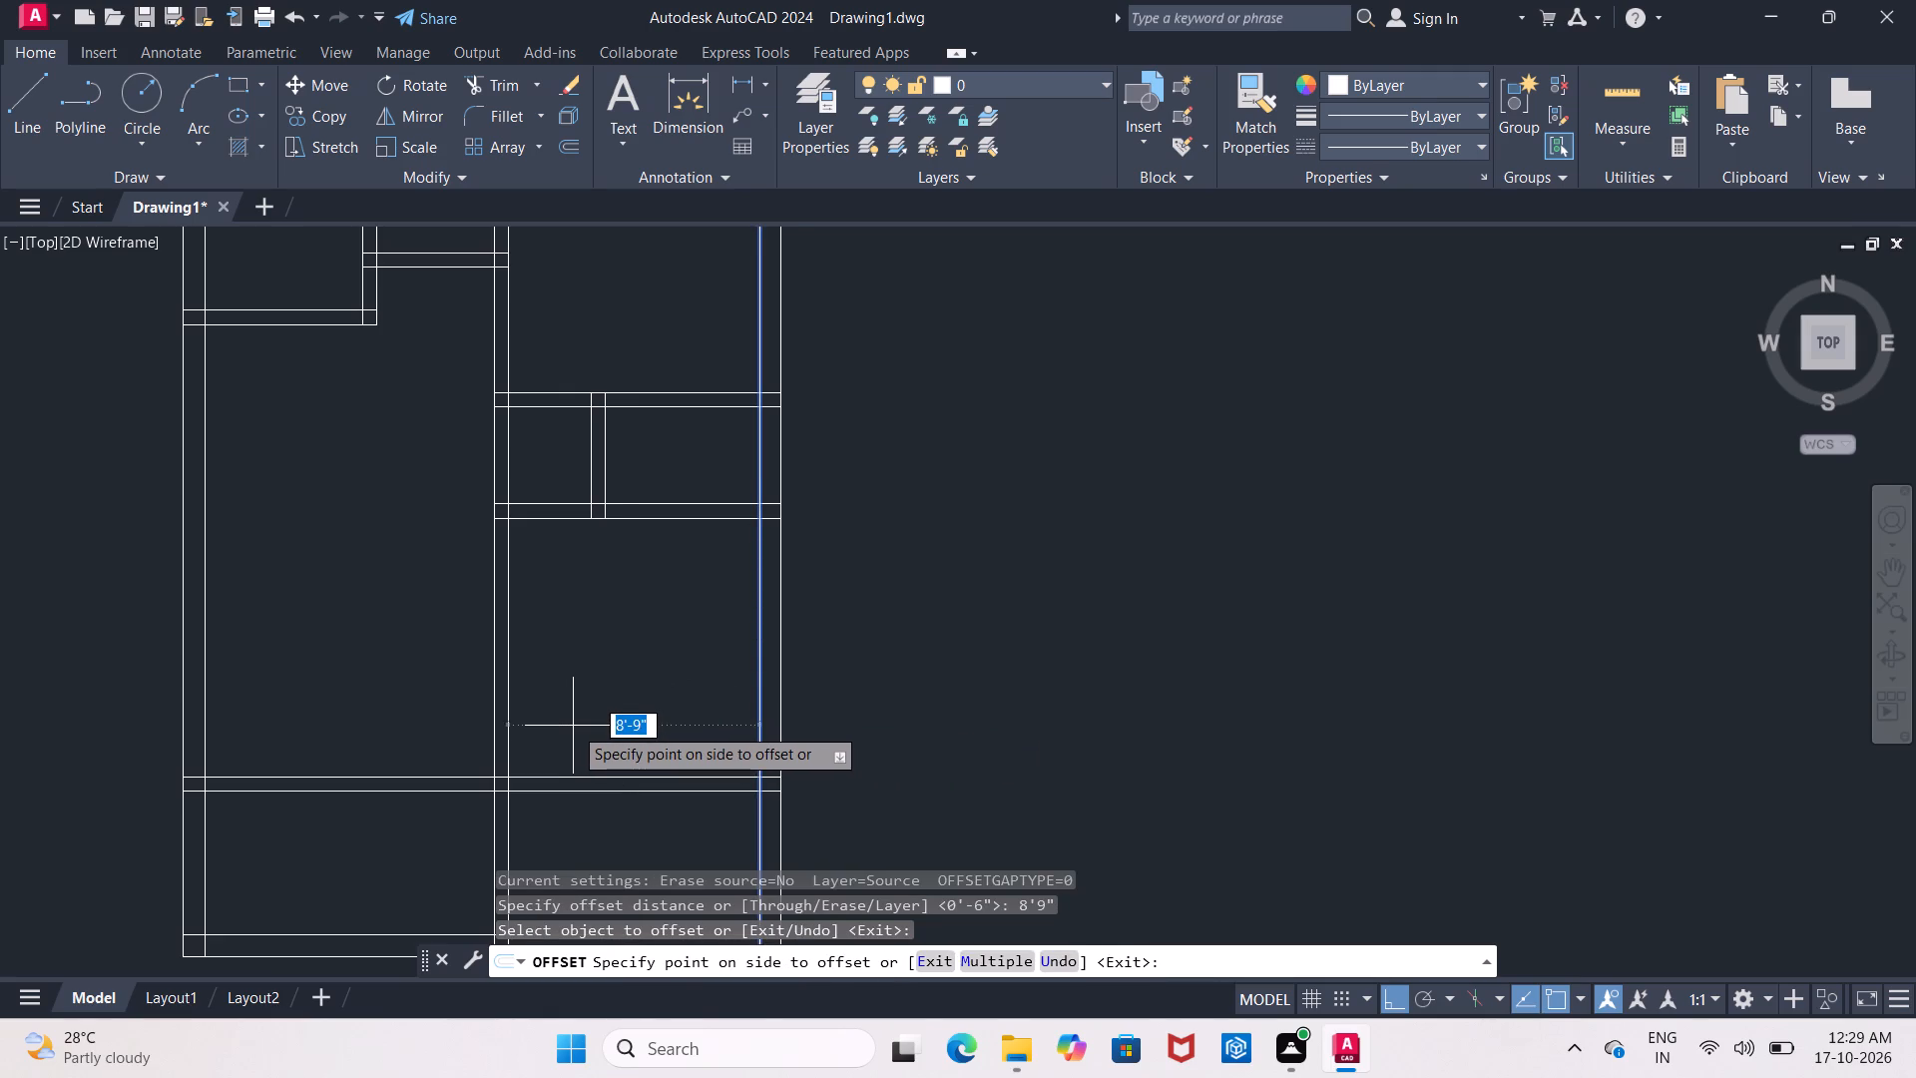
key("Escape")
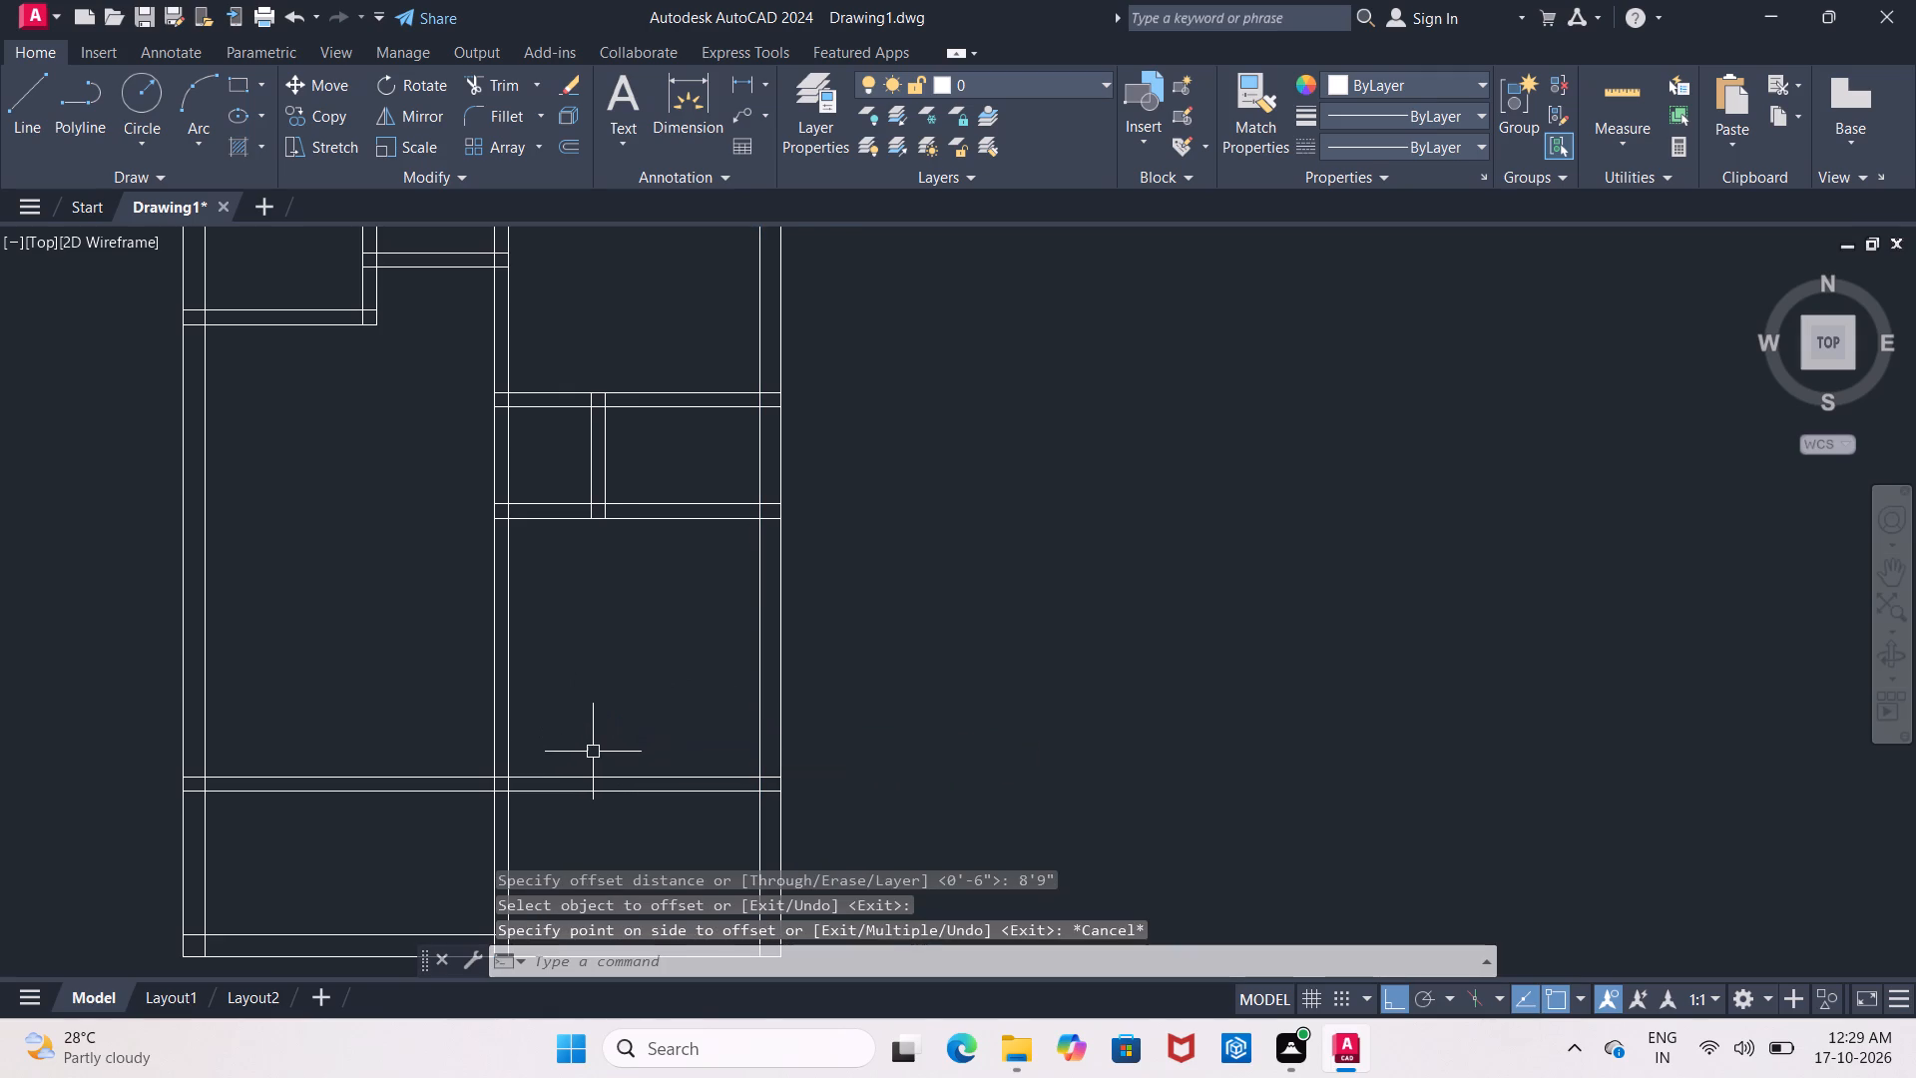
Copy the entire floor plan horizontally about 38' to the right of the original.
scroll(598, 748, "down", 2)
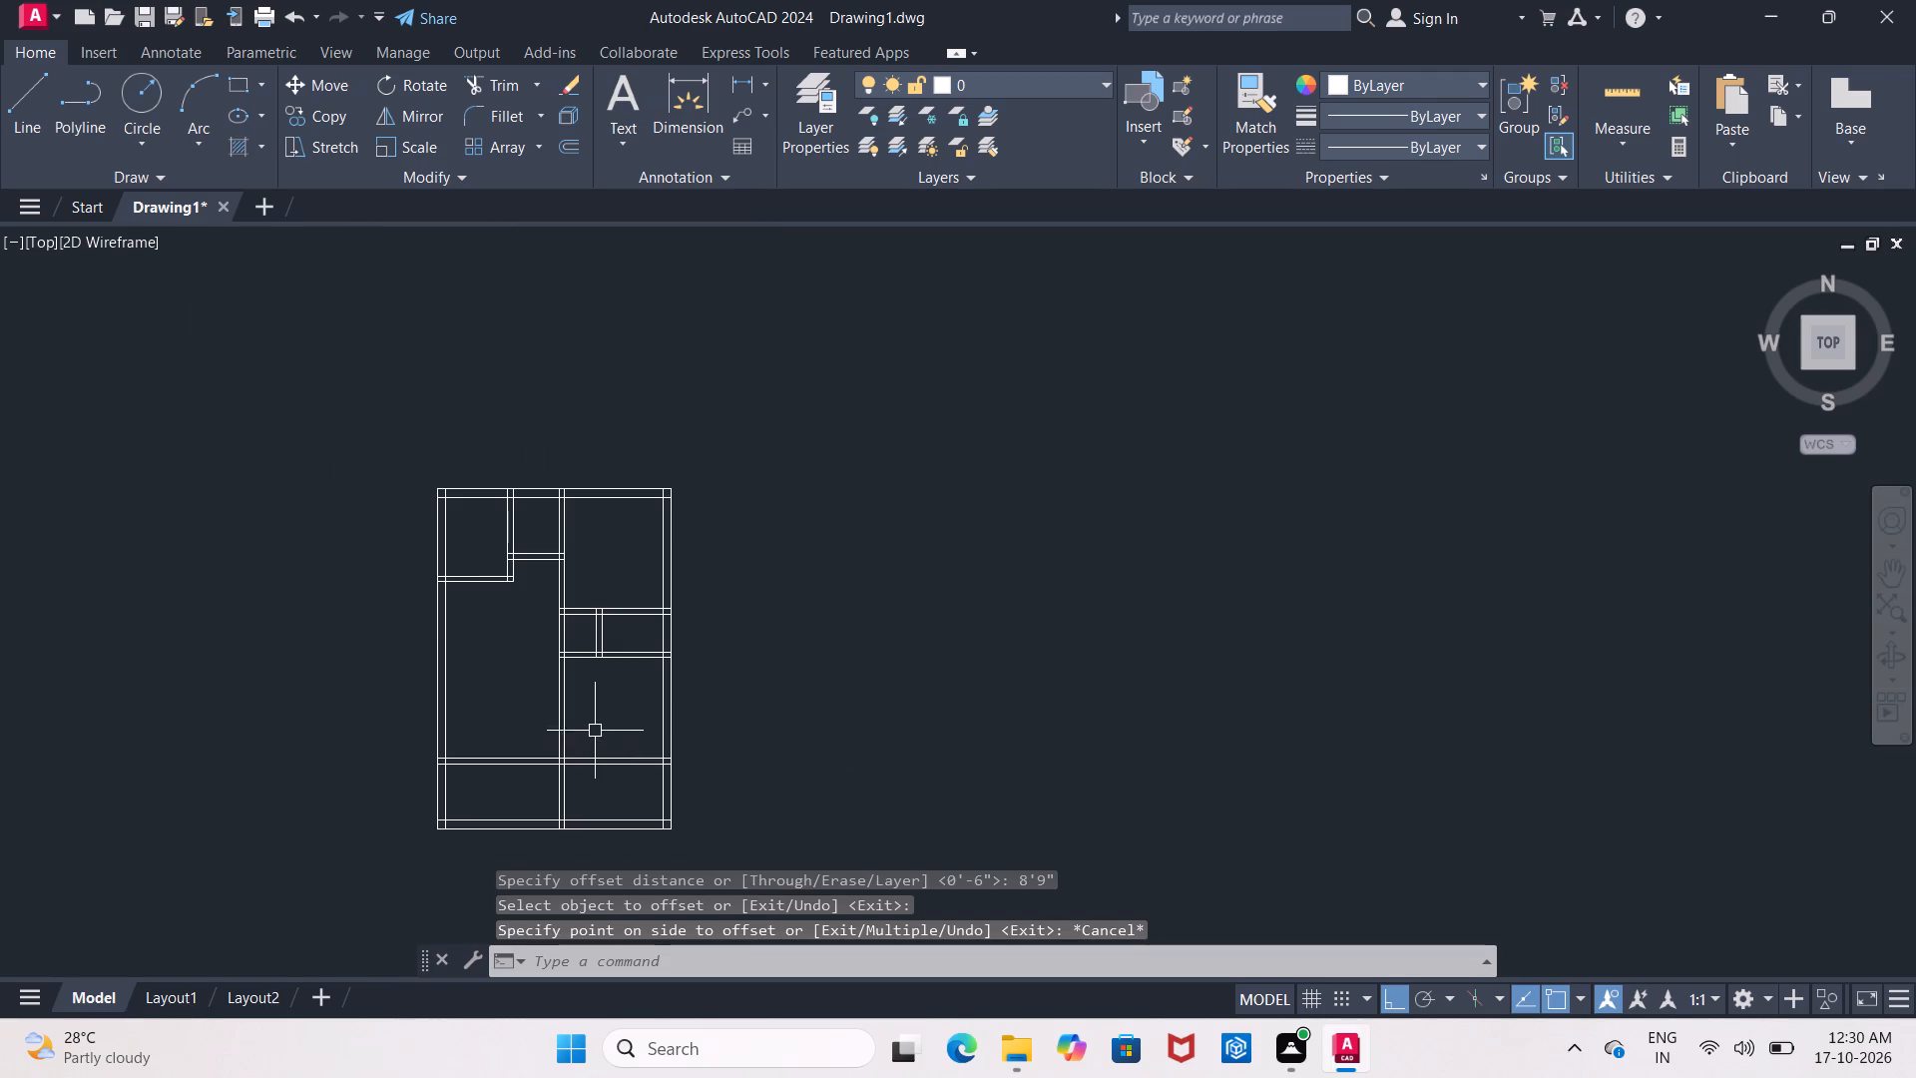
left_click_drag(357, 388, 379, 414)
middle_click_drag(759, 706, 737, 656)
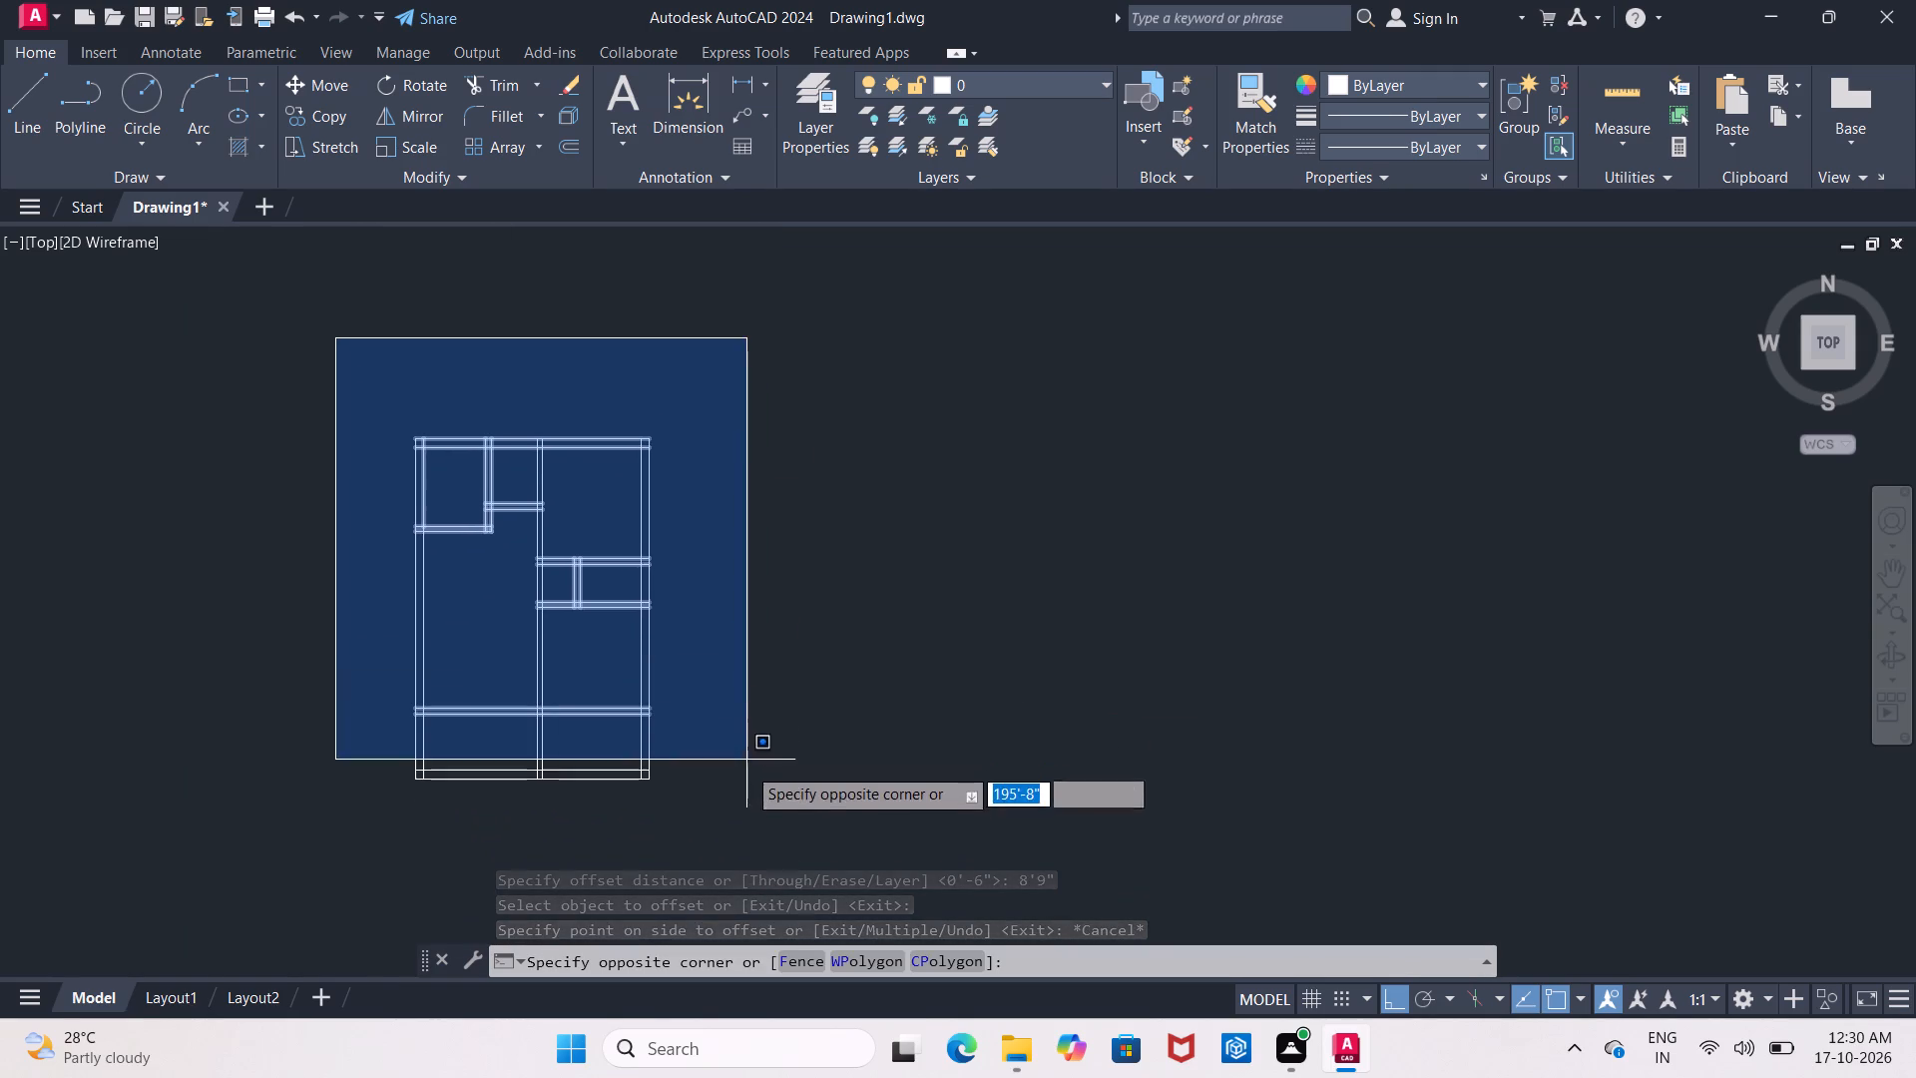
left_click(743, 787)
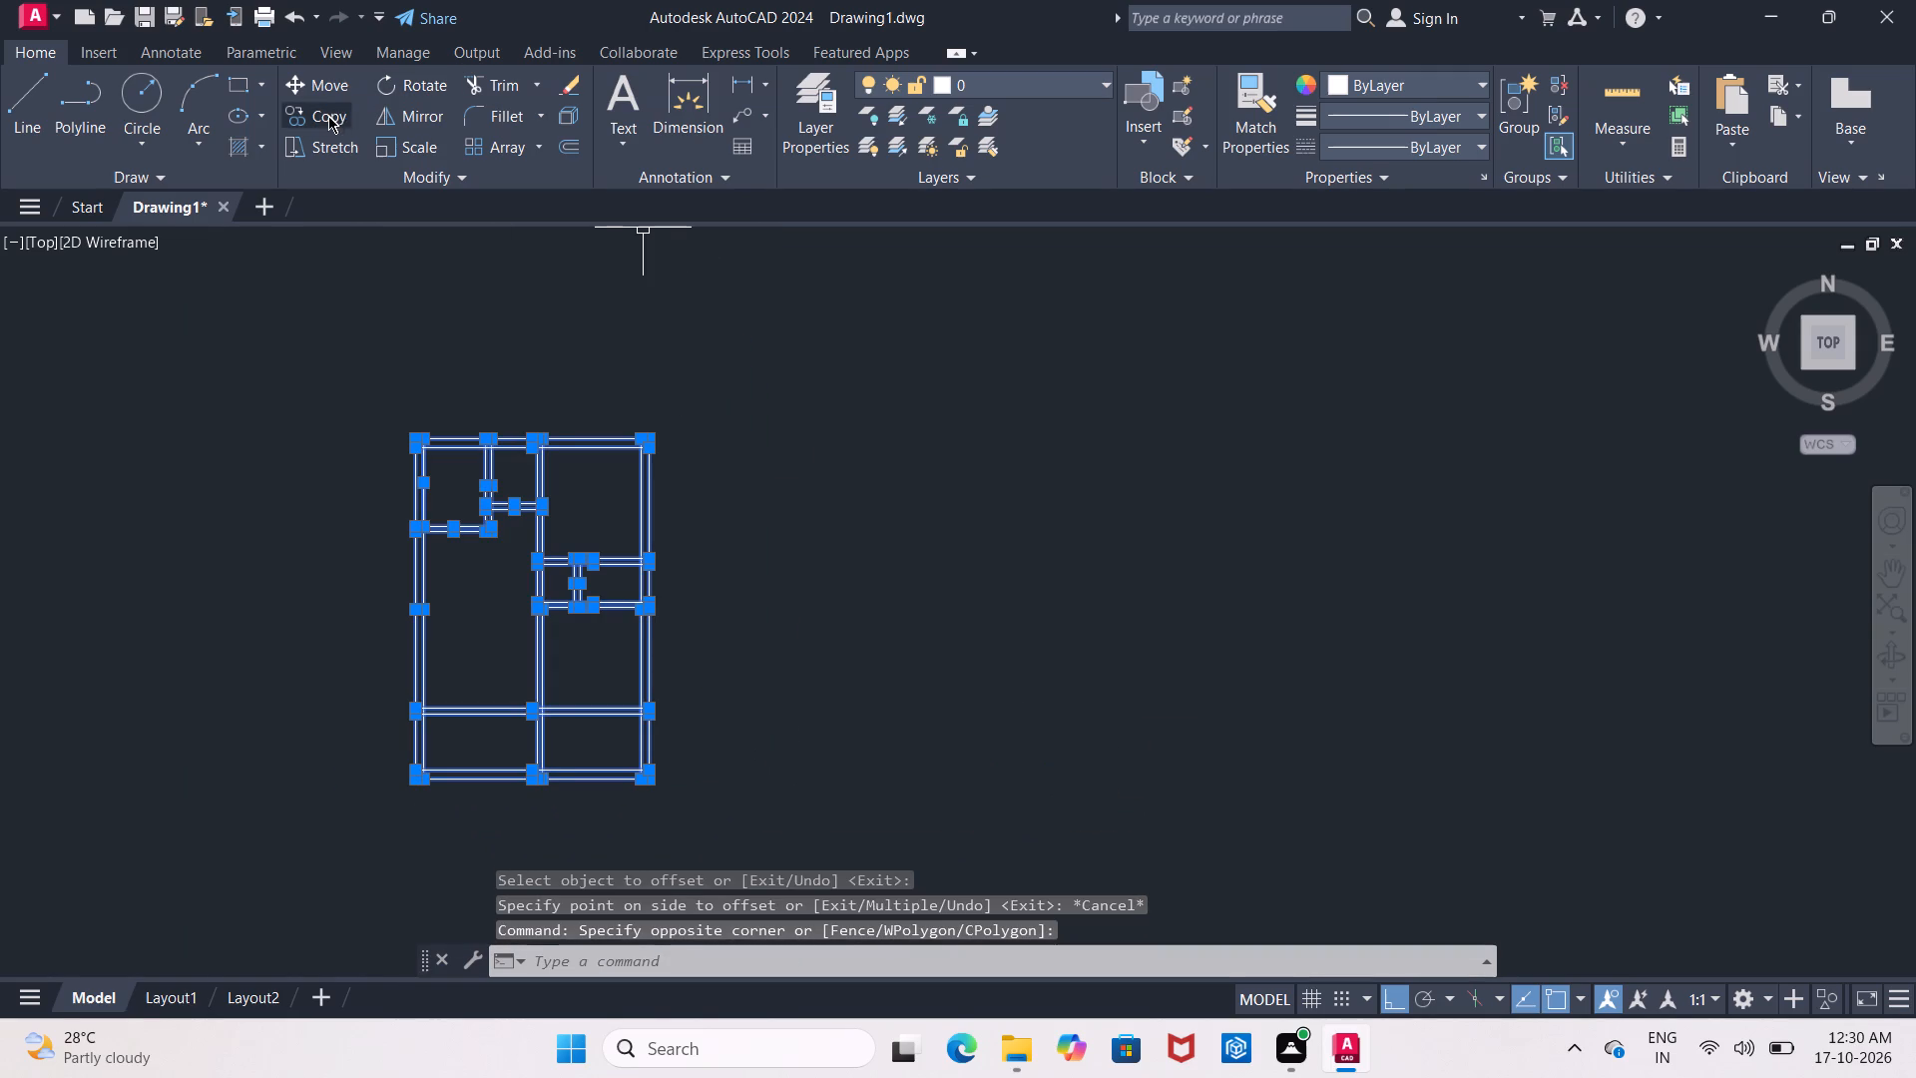
left_click(328, 116)
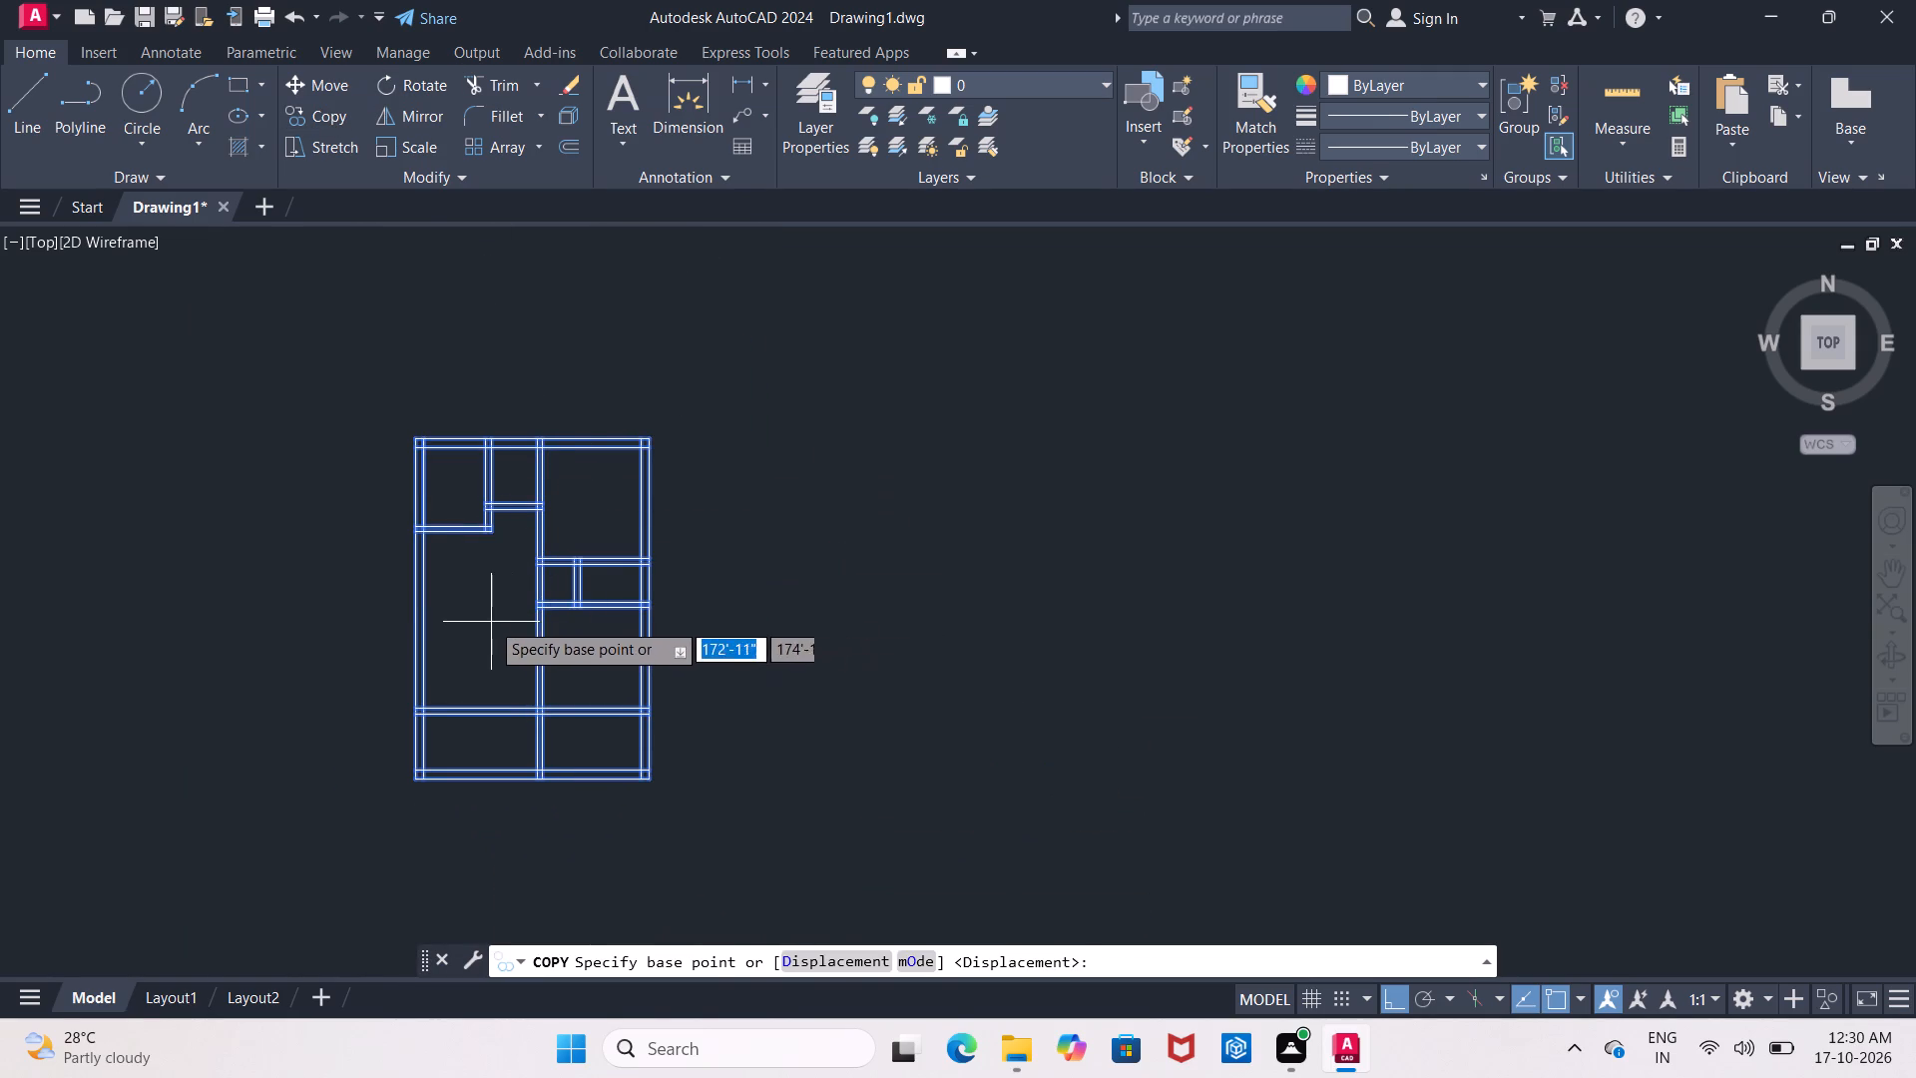
left_click(490, 621)
left_click(918, 592)
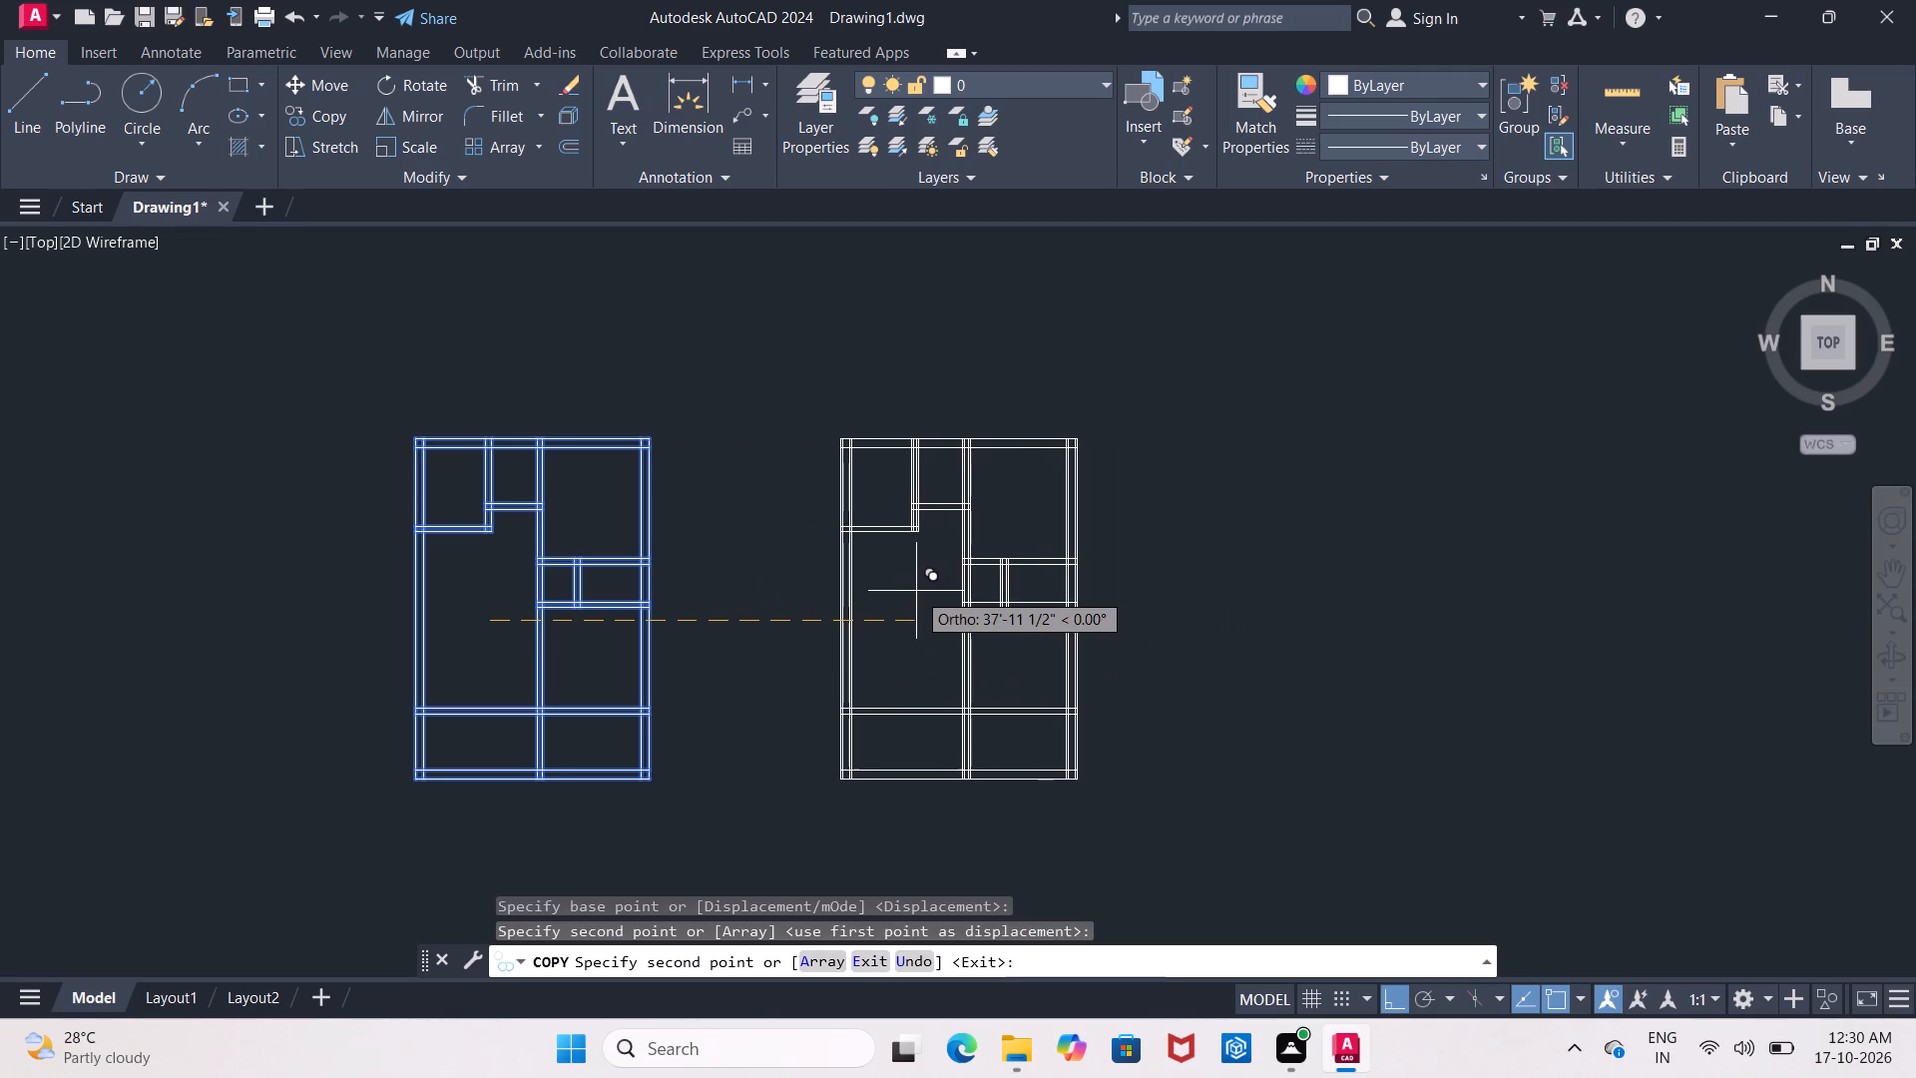
key("Escape")
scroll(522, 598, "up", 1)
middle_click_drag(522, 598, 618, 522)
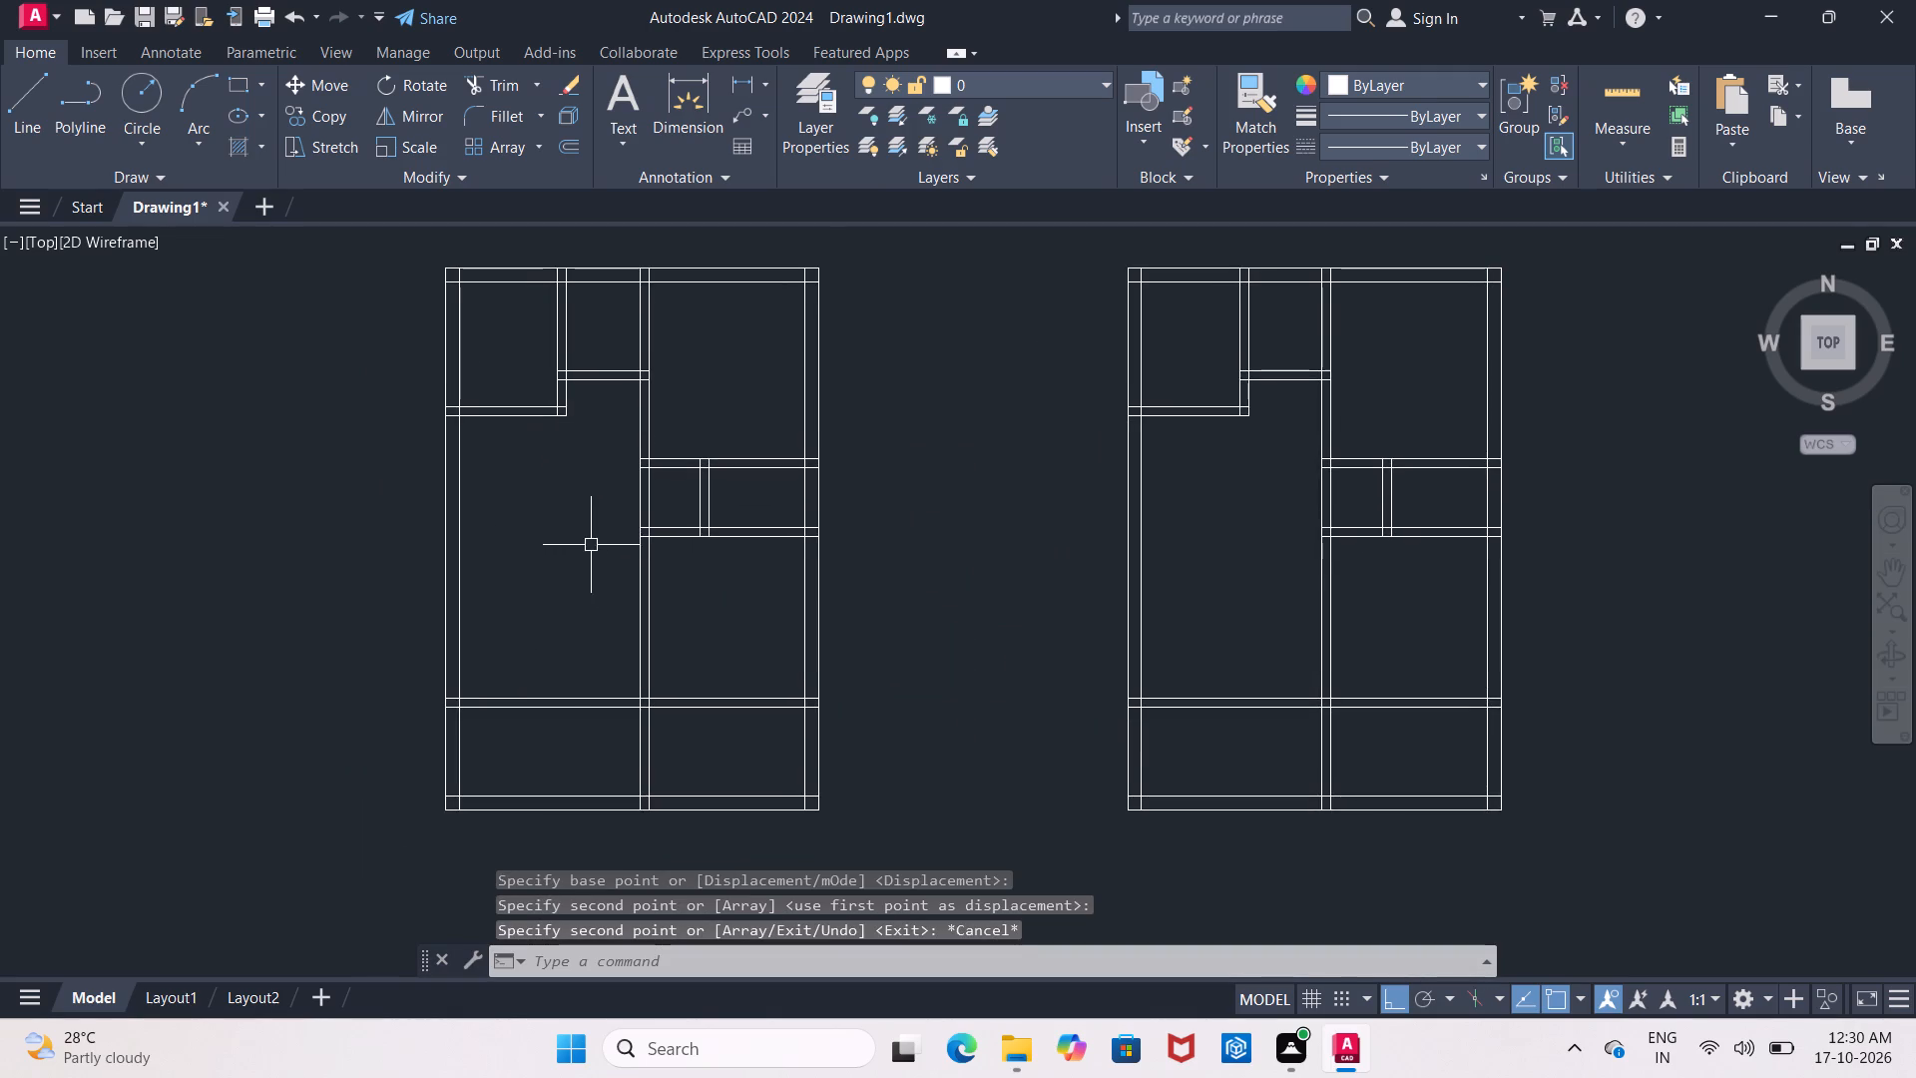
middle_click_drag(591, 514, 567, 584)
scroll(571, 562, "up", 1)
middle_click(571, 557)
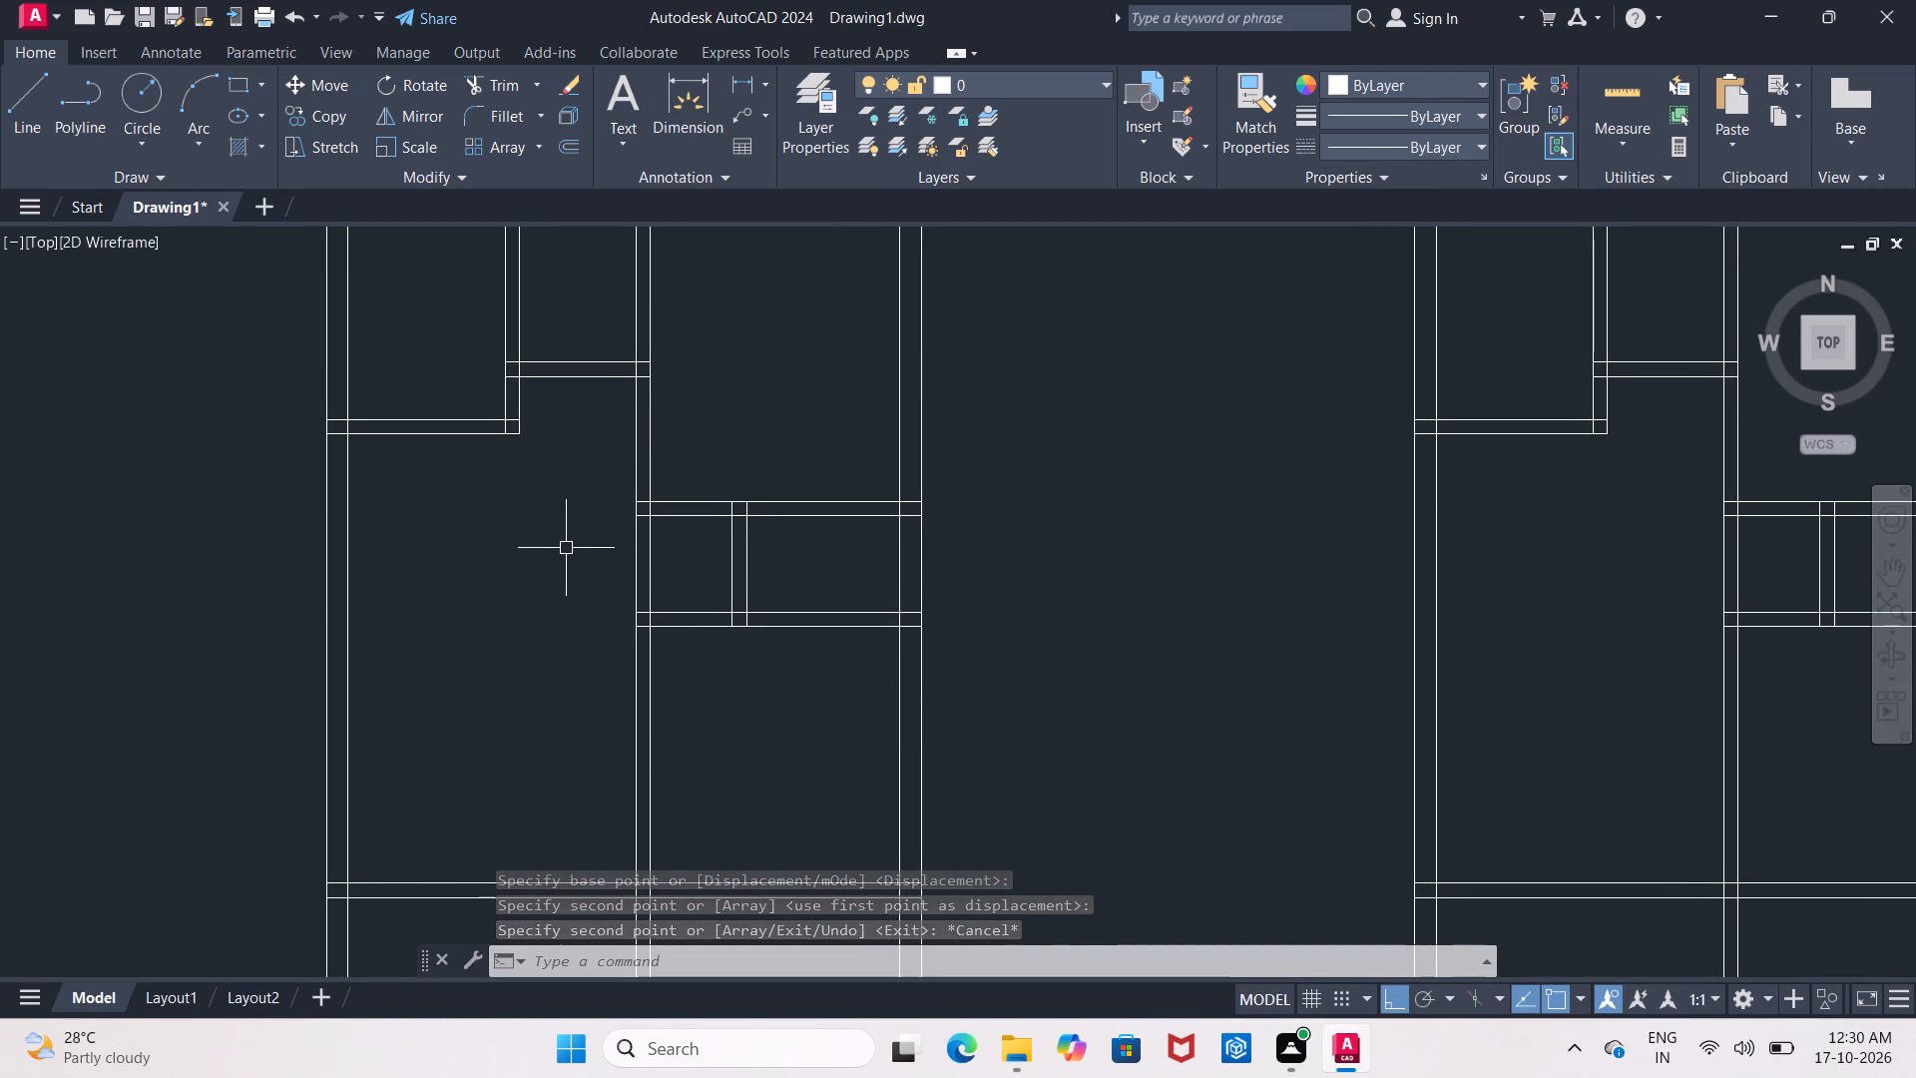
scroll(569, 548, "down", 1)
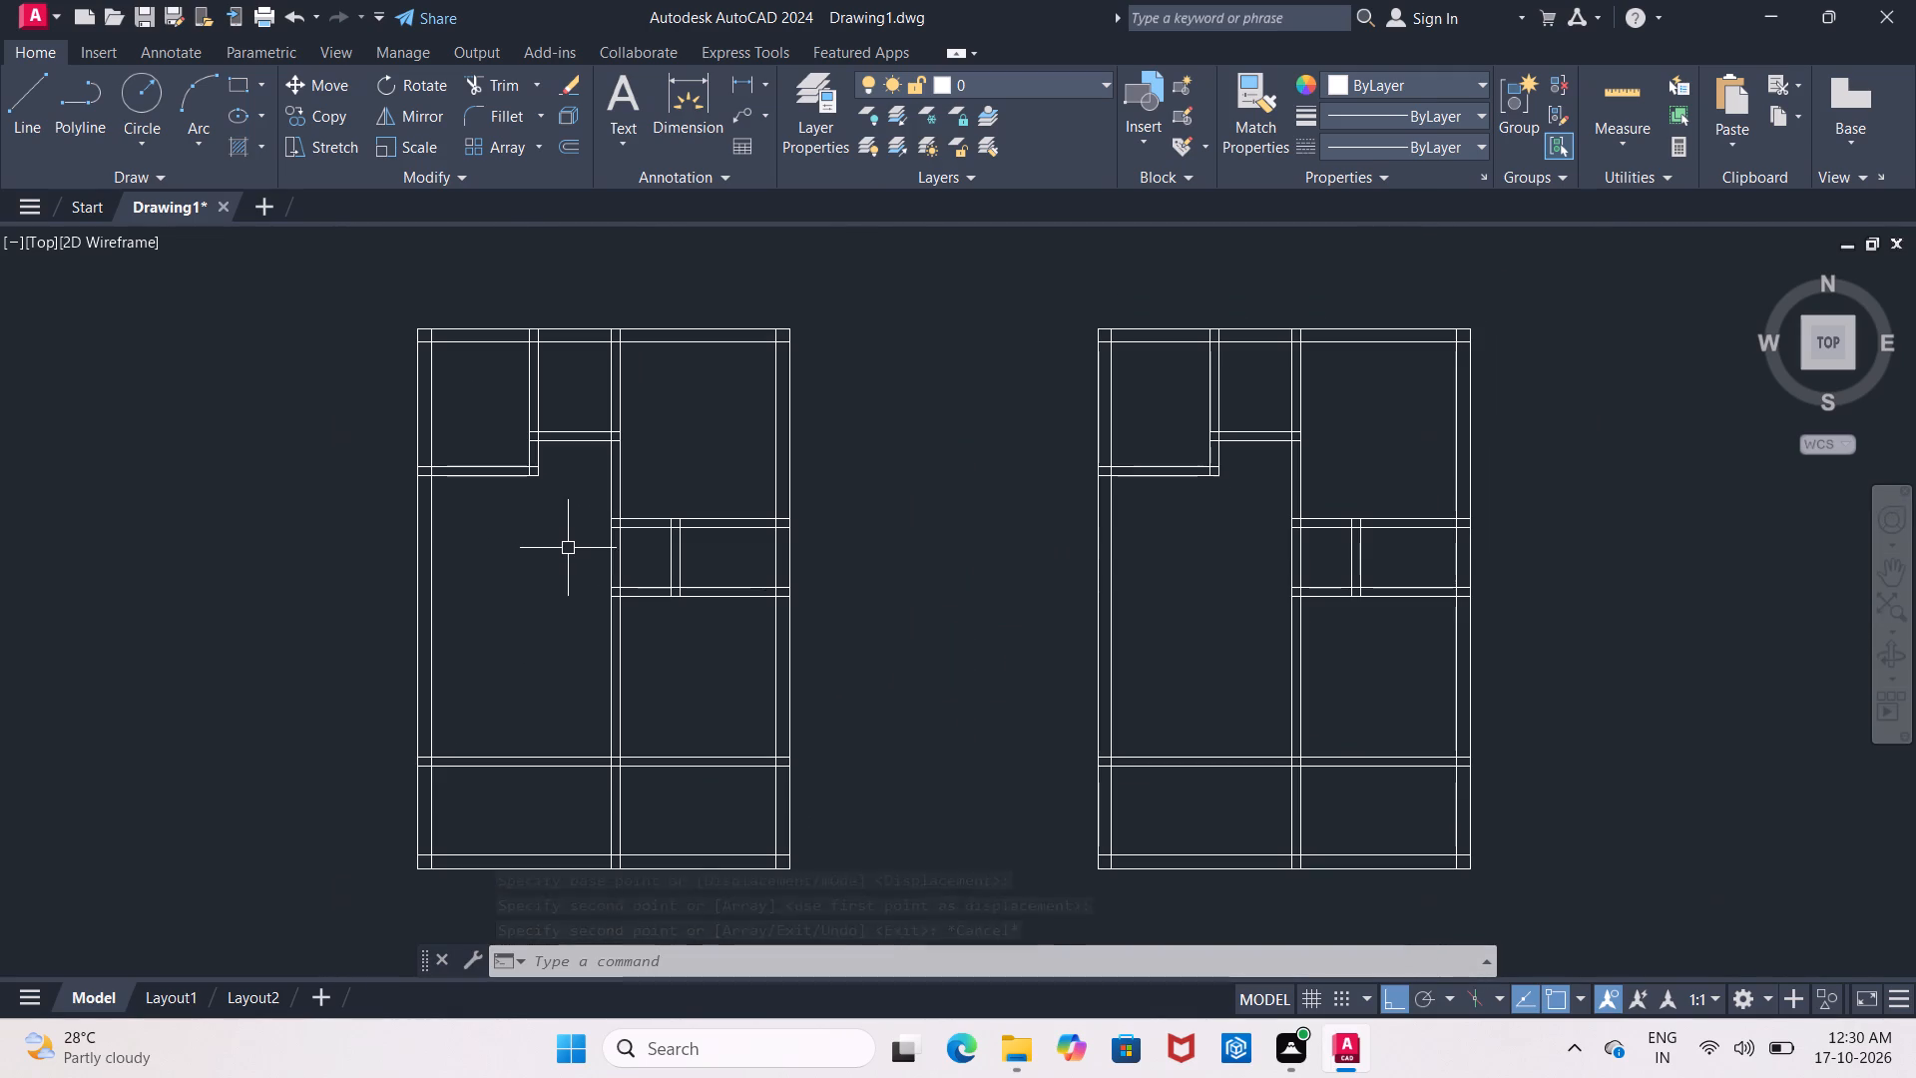
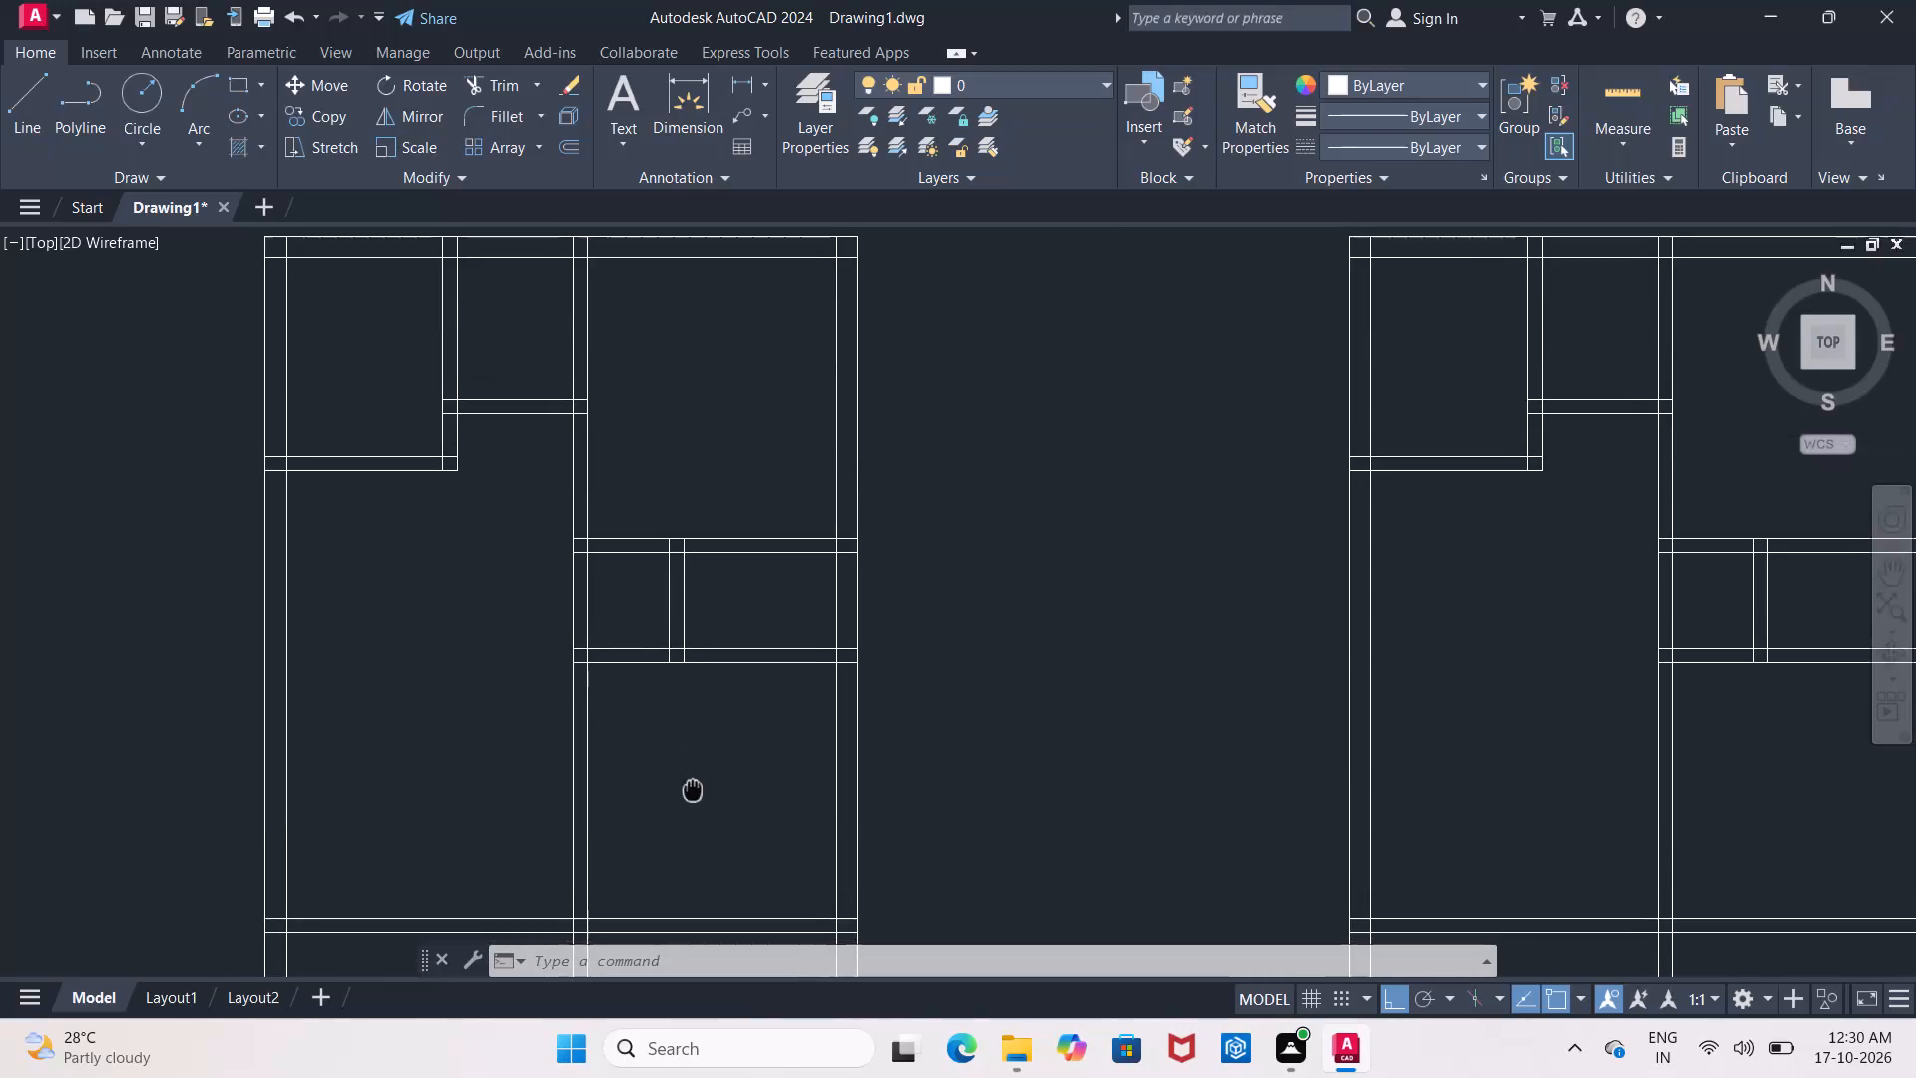
Offset the inner line of the original plan's right outer wall 2'6" inward, toward the central partition.
scroll(908, 730, "down", 1)
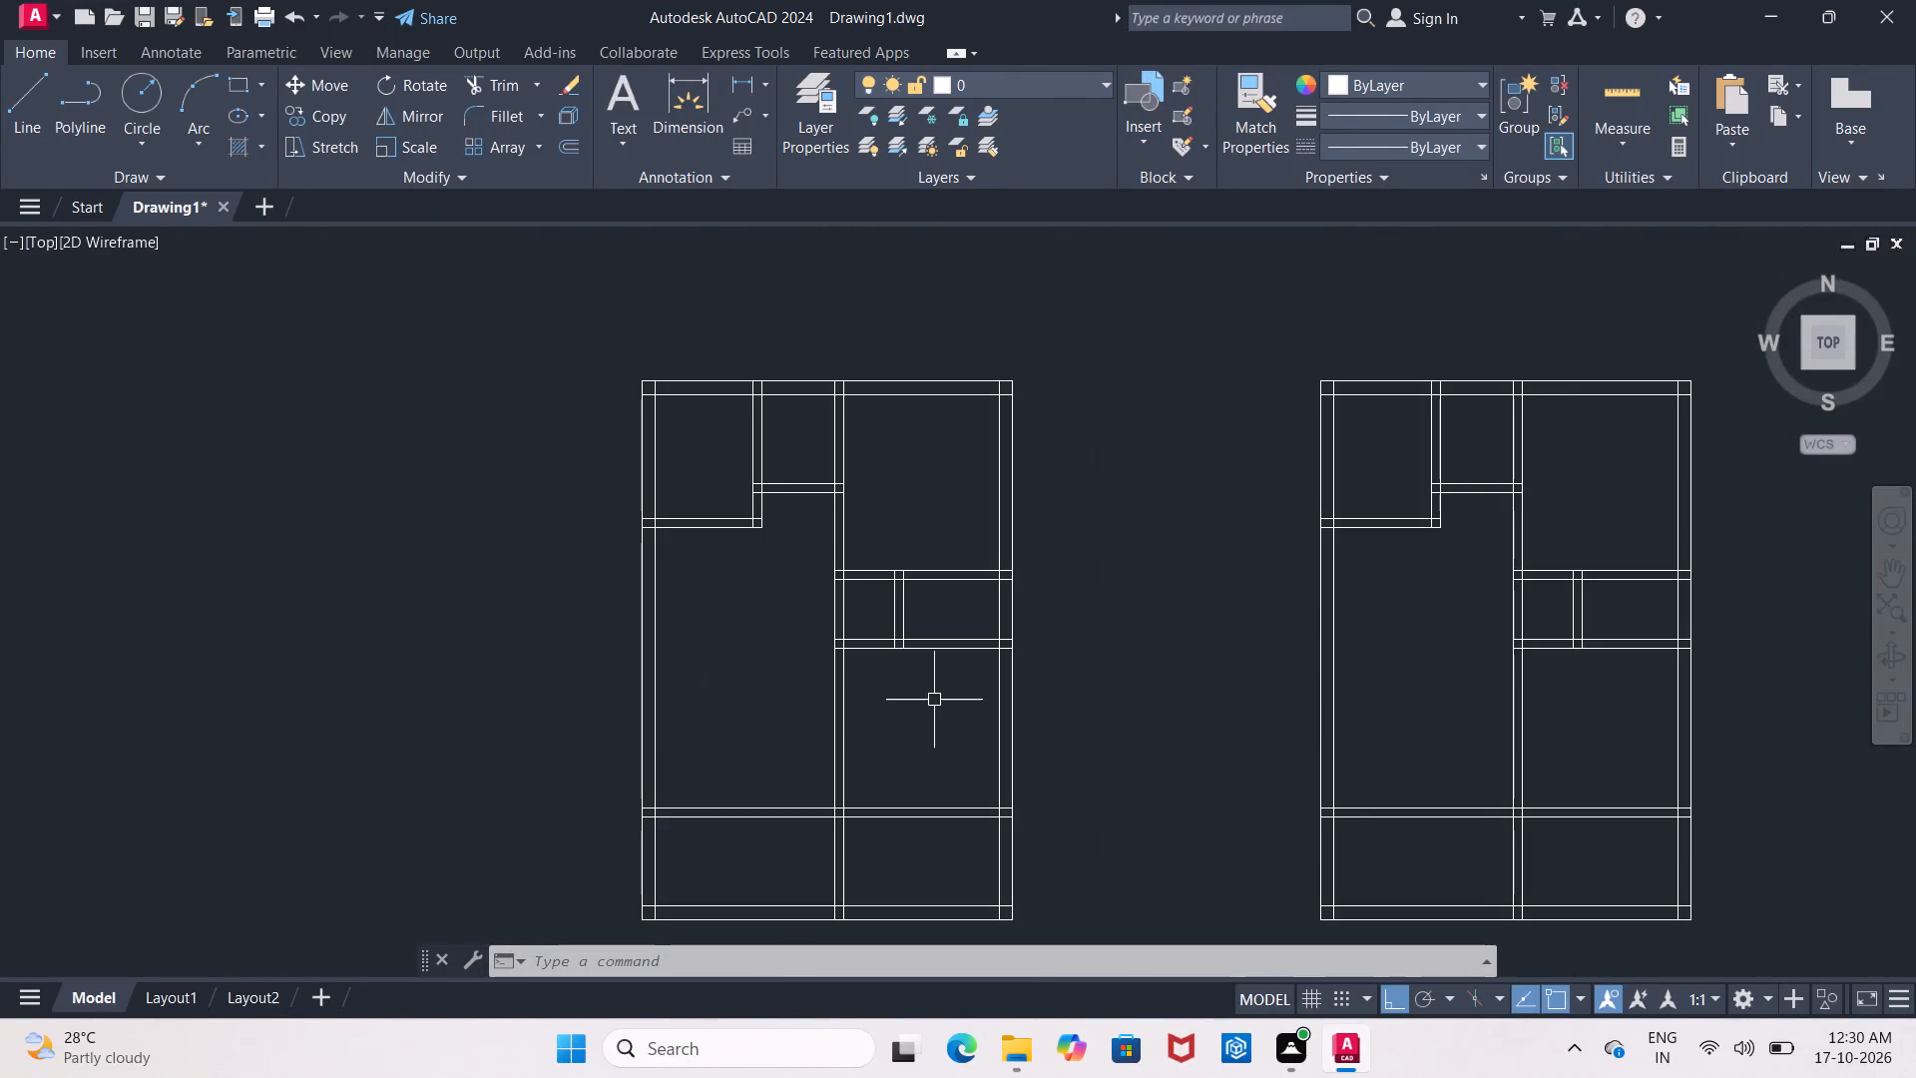
middle_click_drag(912, 646, 868, 563)
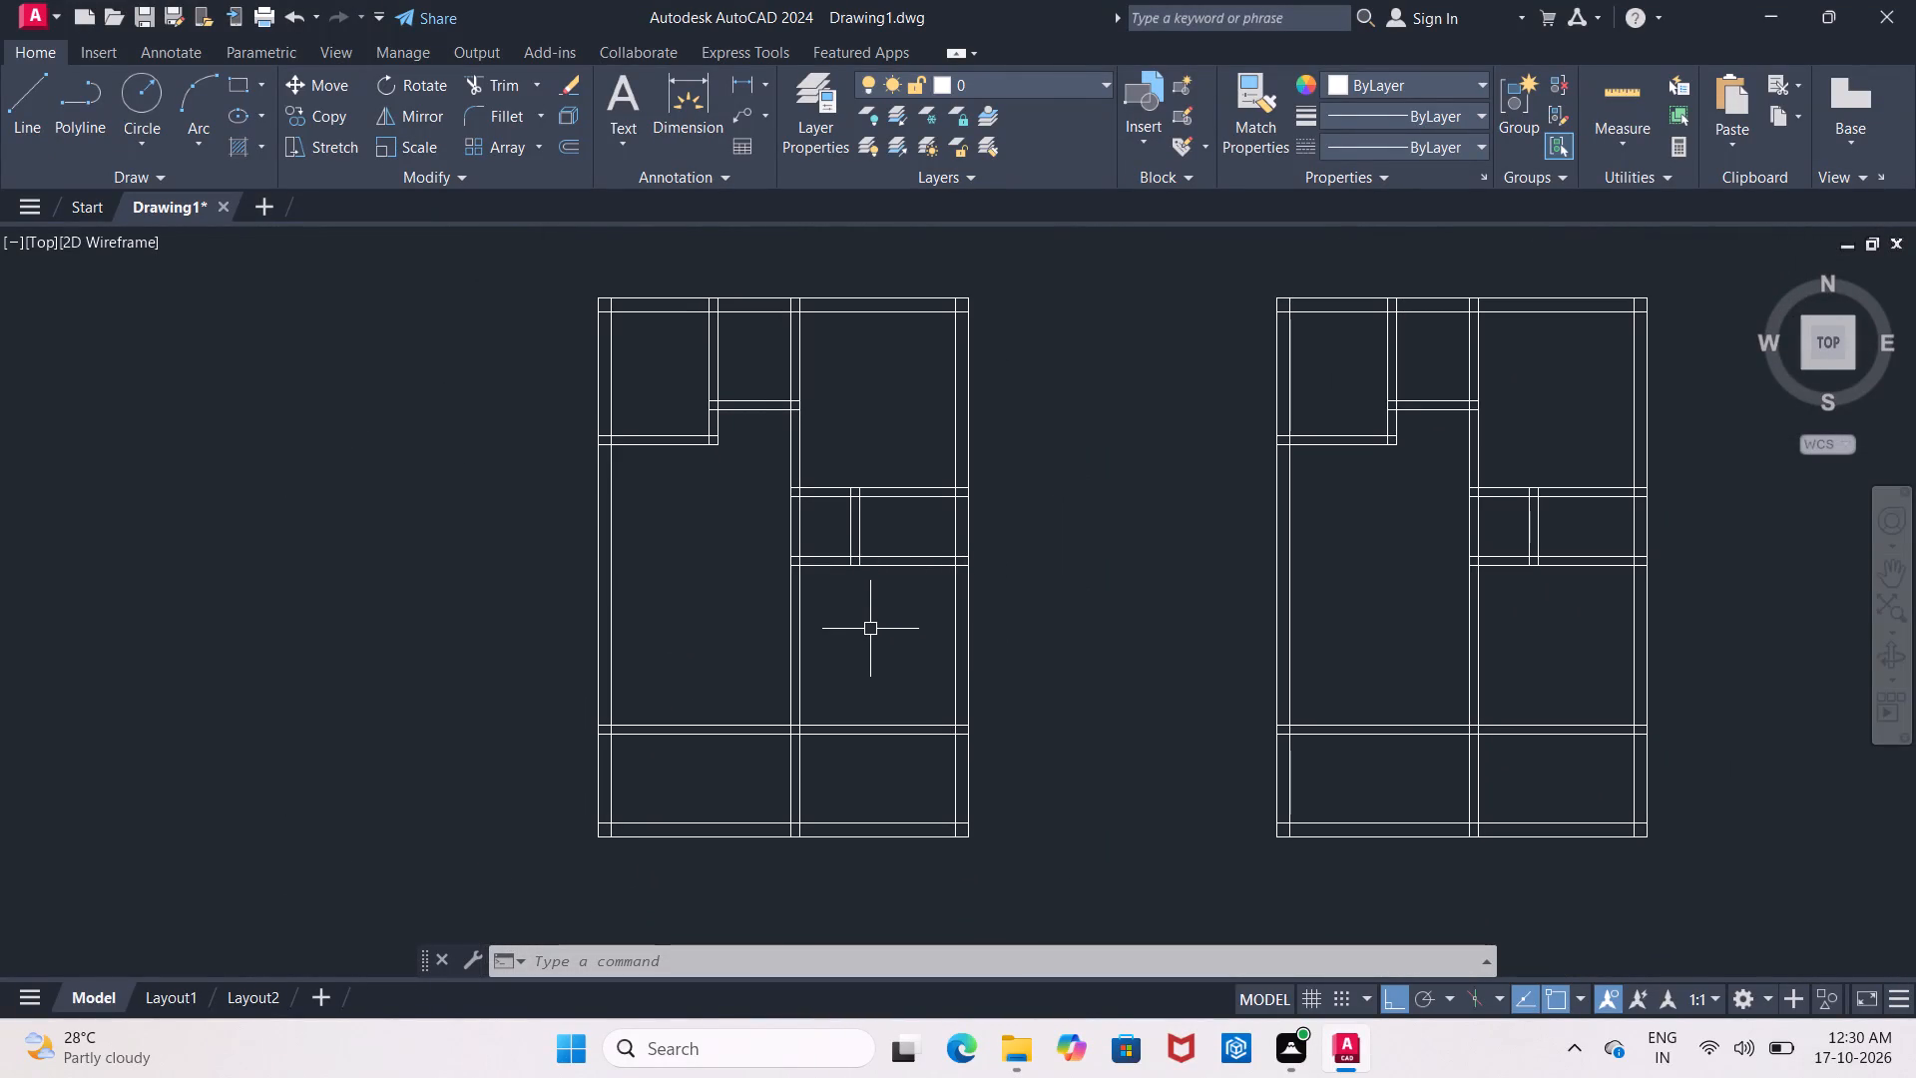
scroll(886, 700, "up", 1)
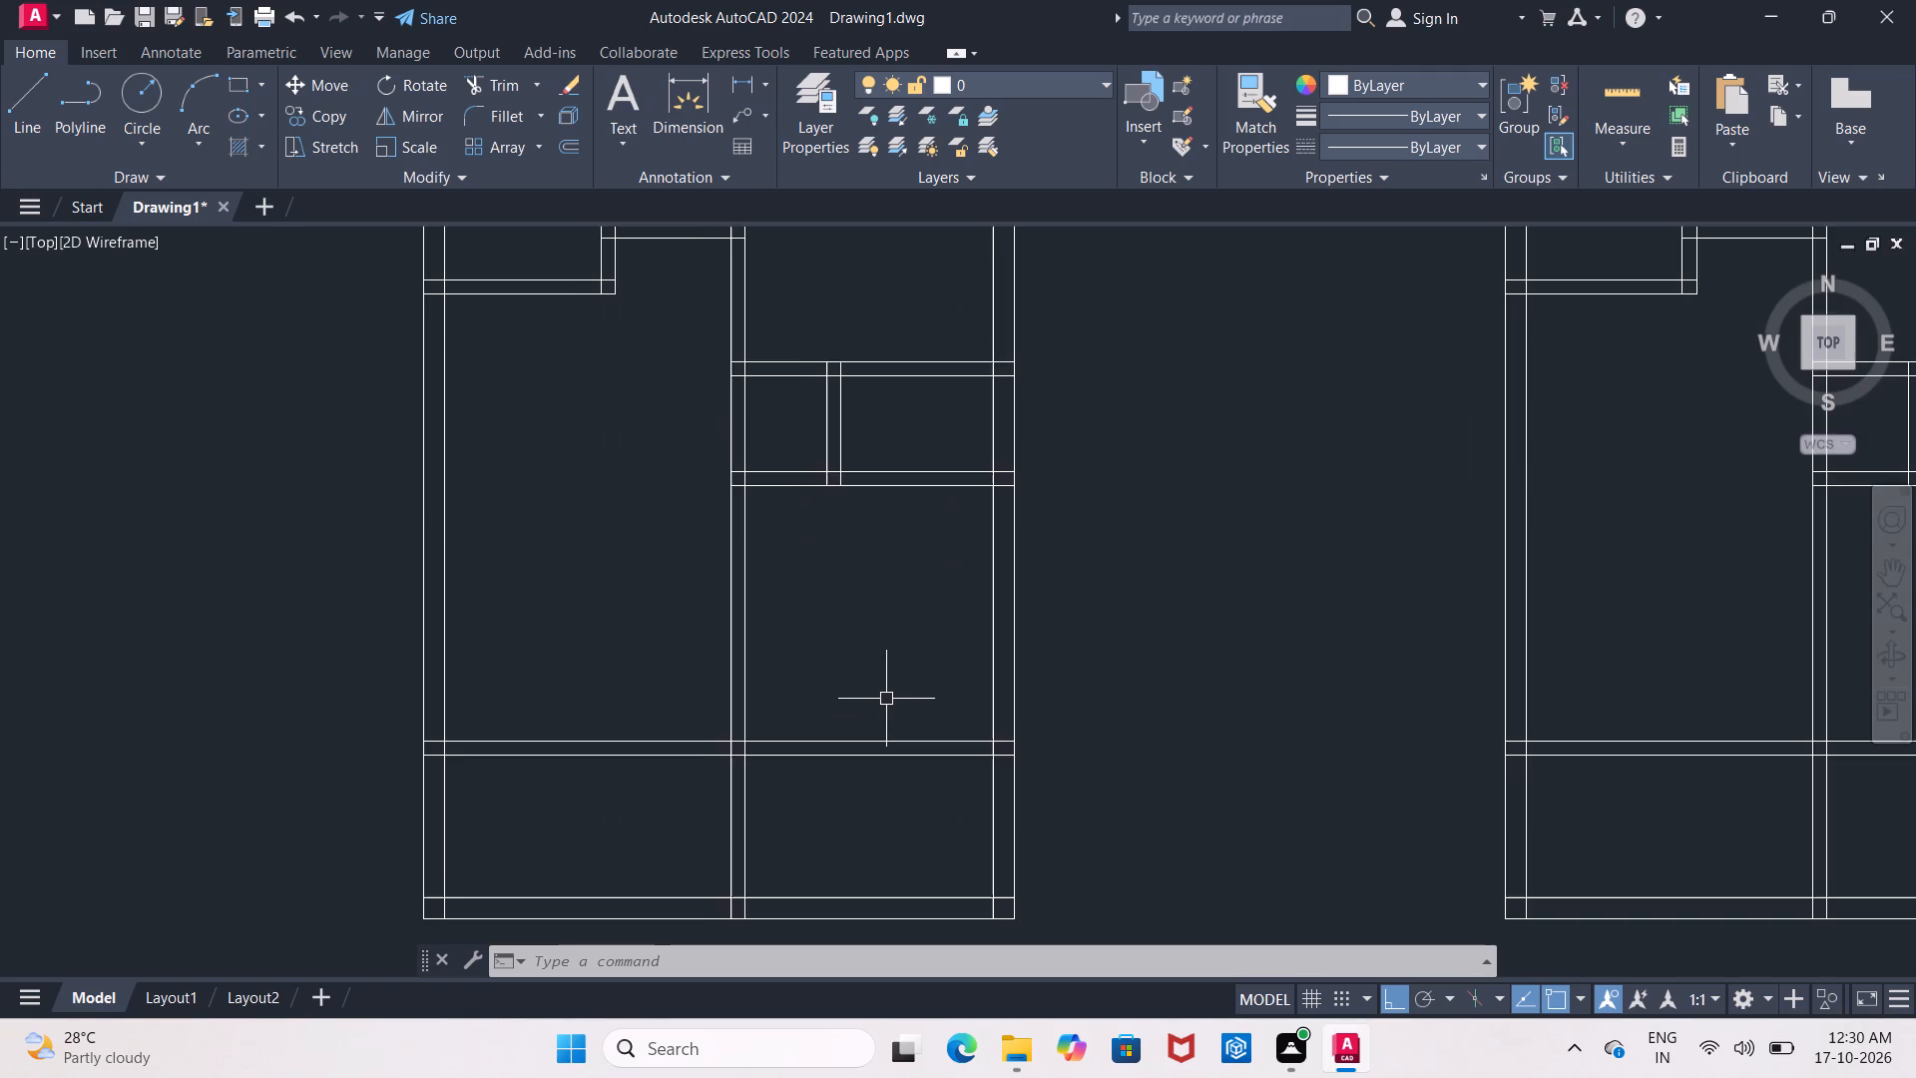
middle_click_drag(885, 696, 815, 535)
scroll(885, 696, "down", 1)
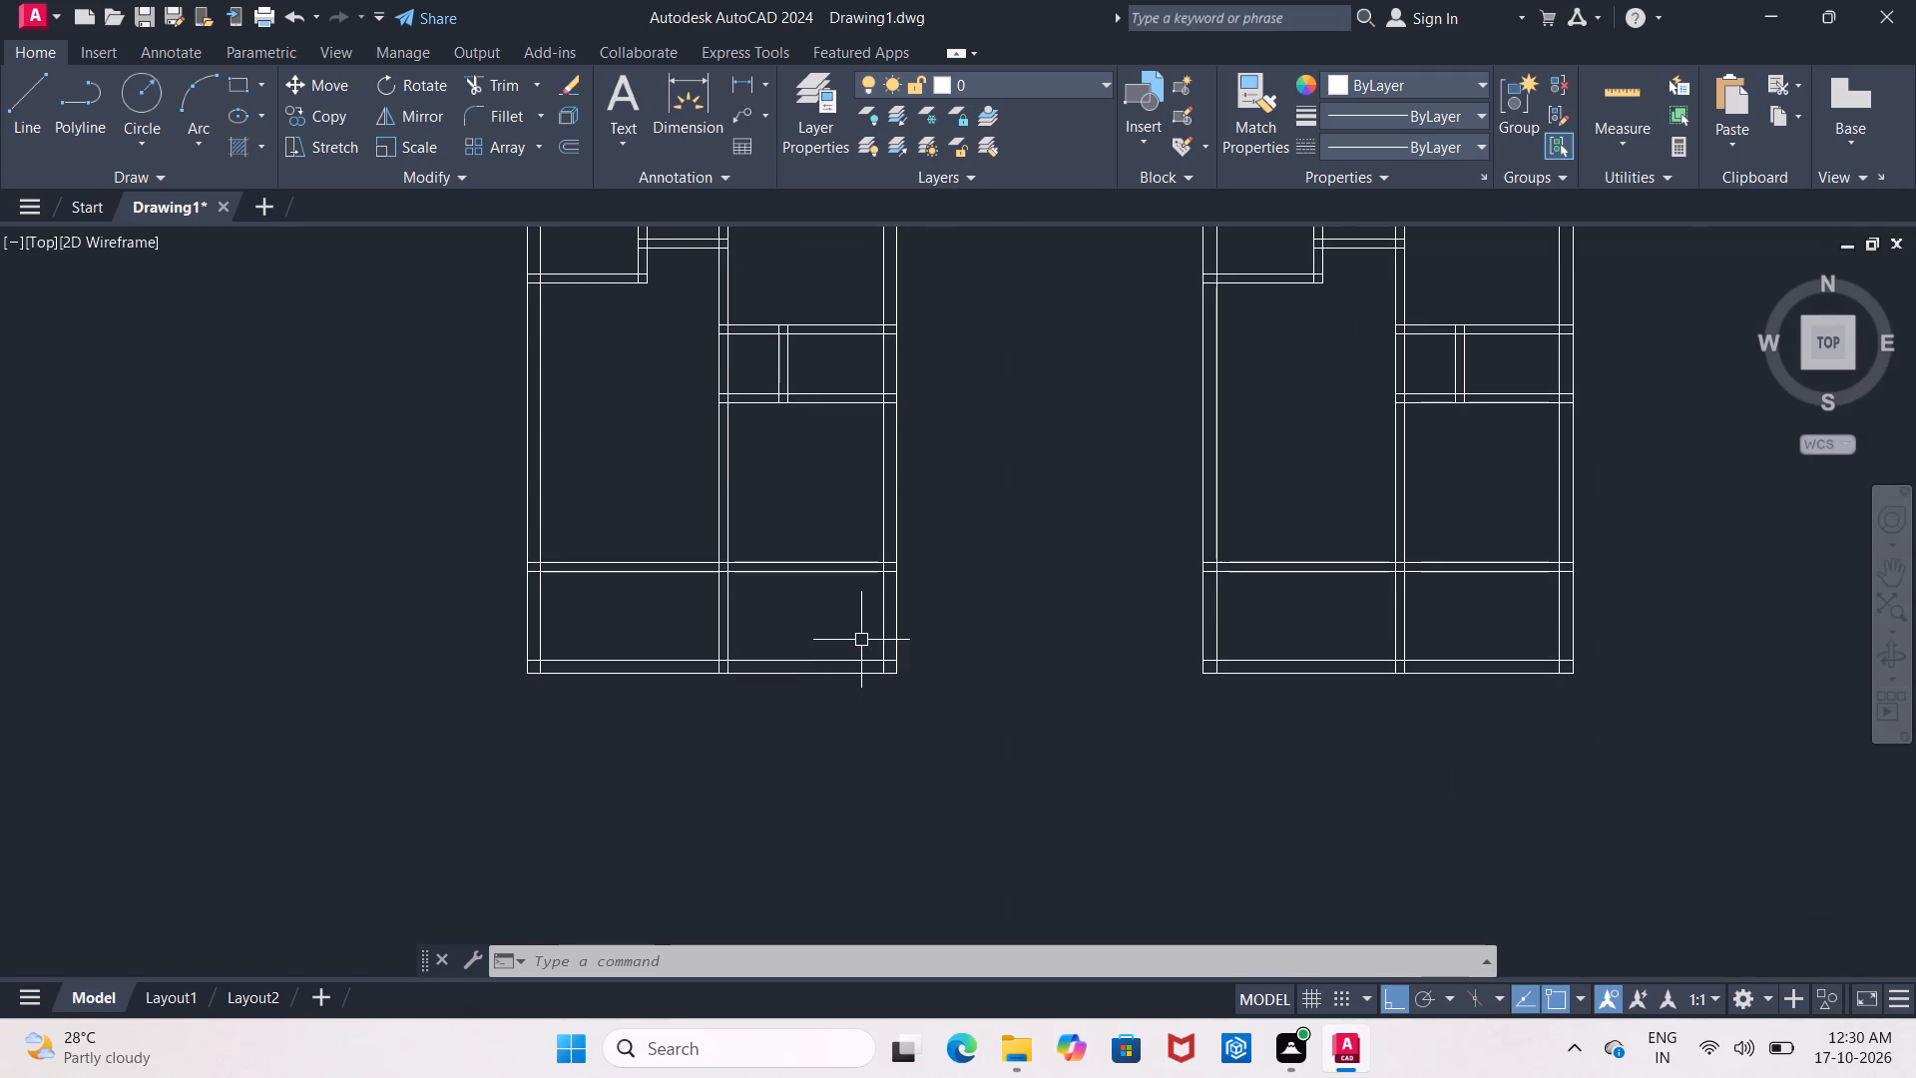
scroll(861, 640, "up", 2)
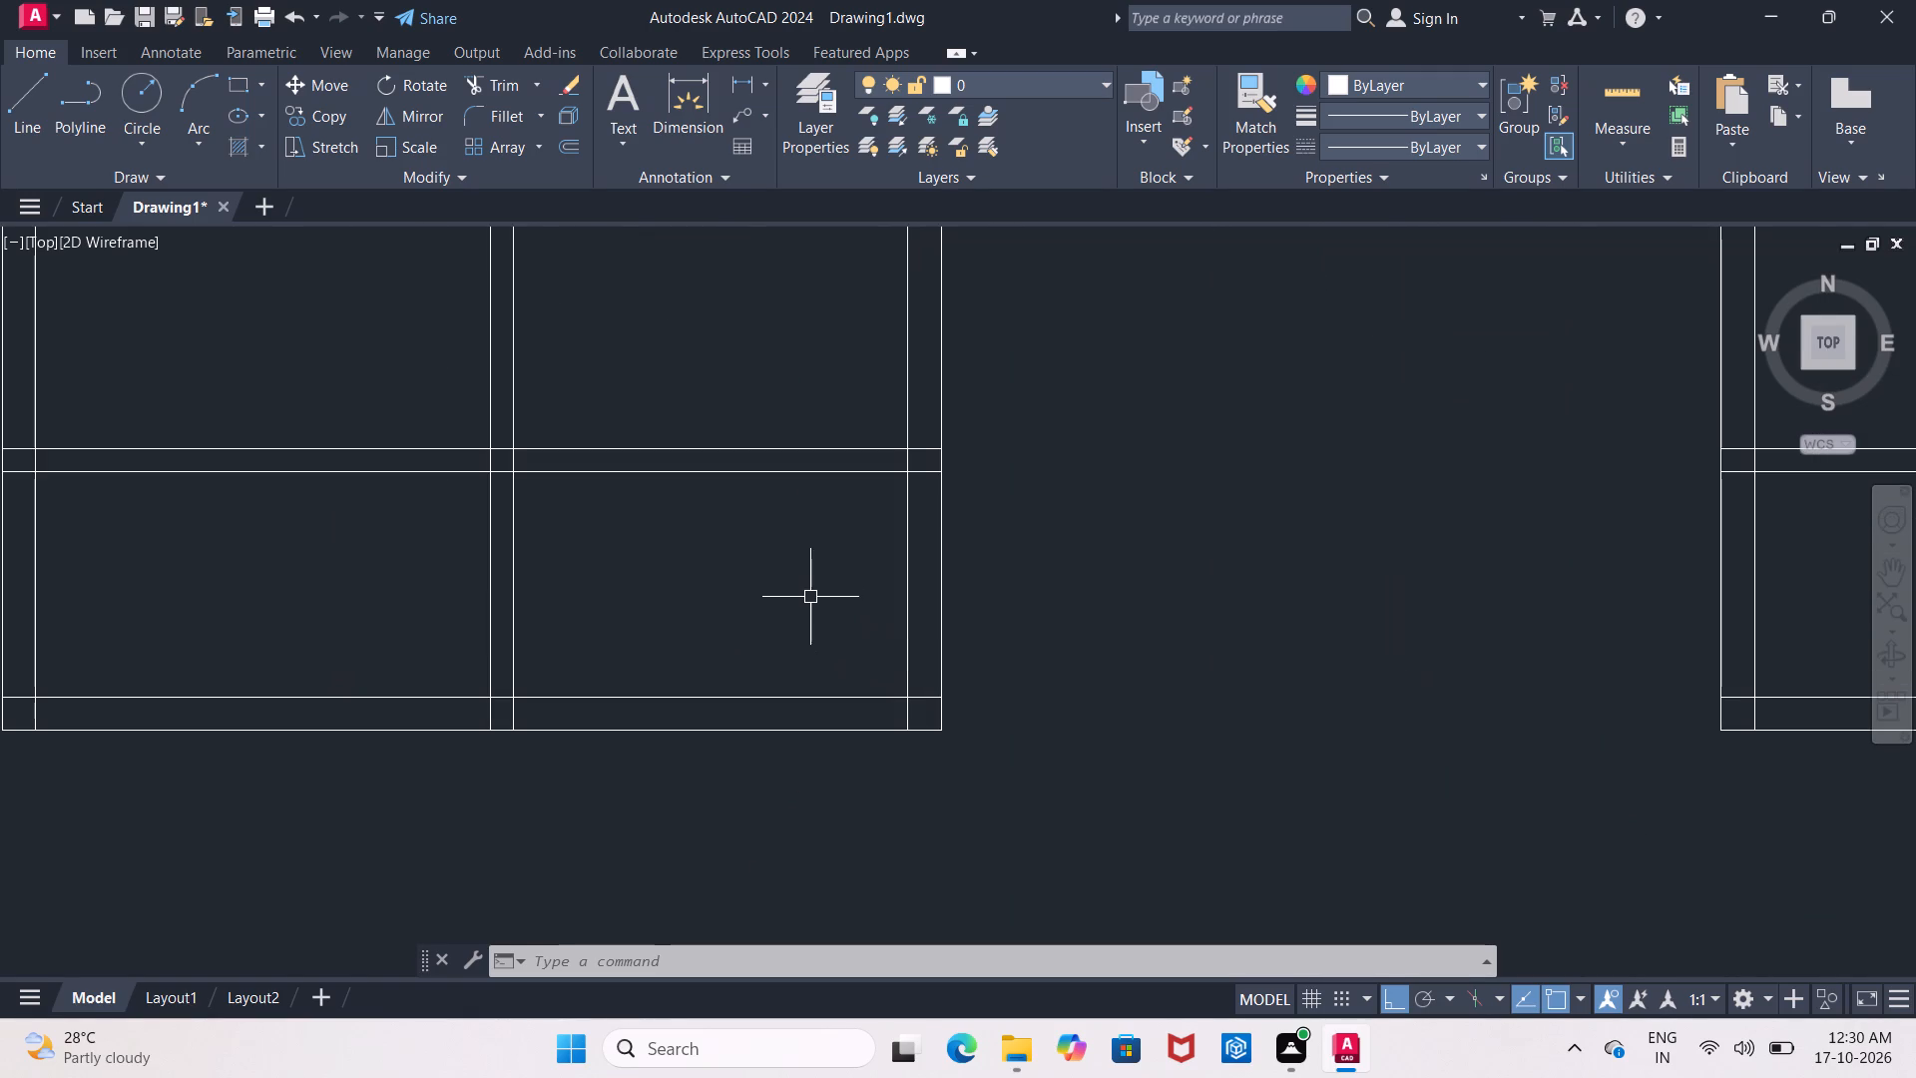
key("o")
key("Return")
key("2")
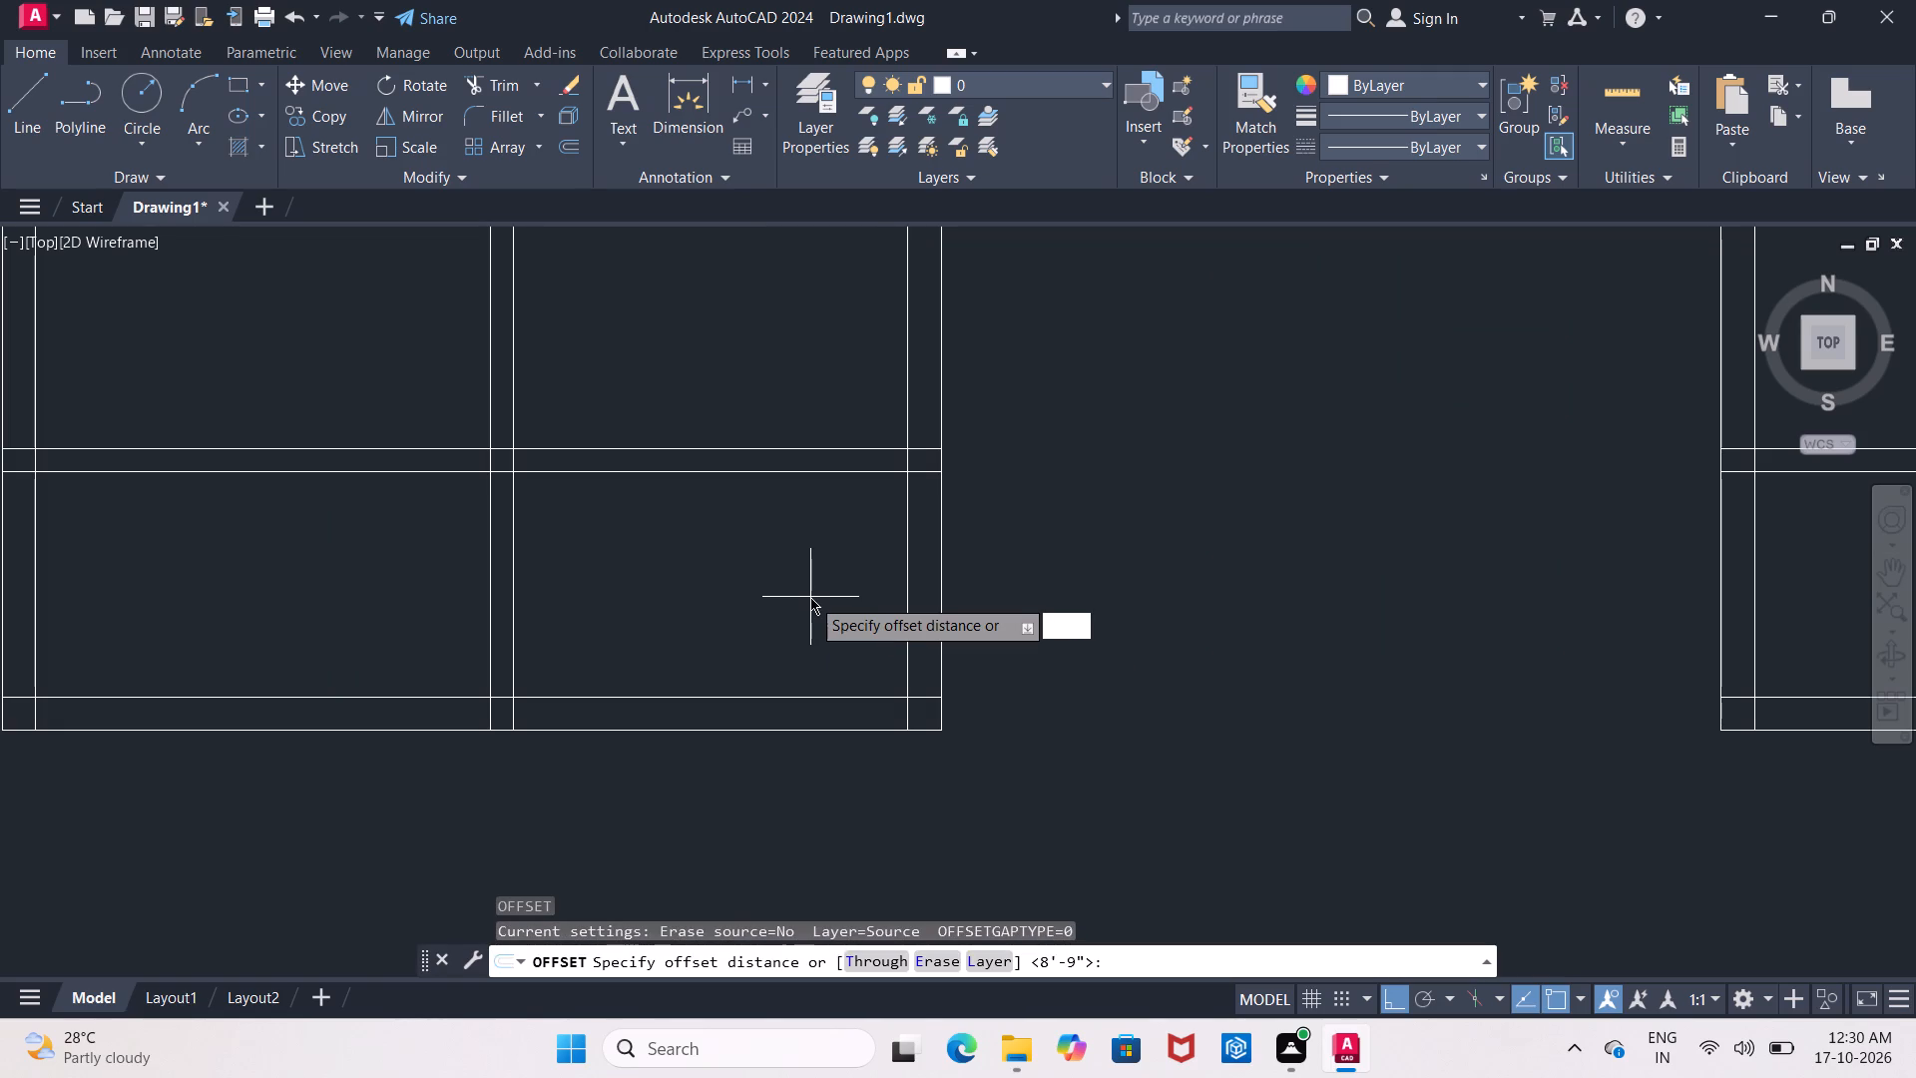
type("'6")
key("shift+quotedbl")
key("Return")
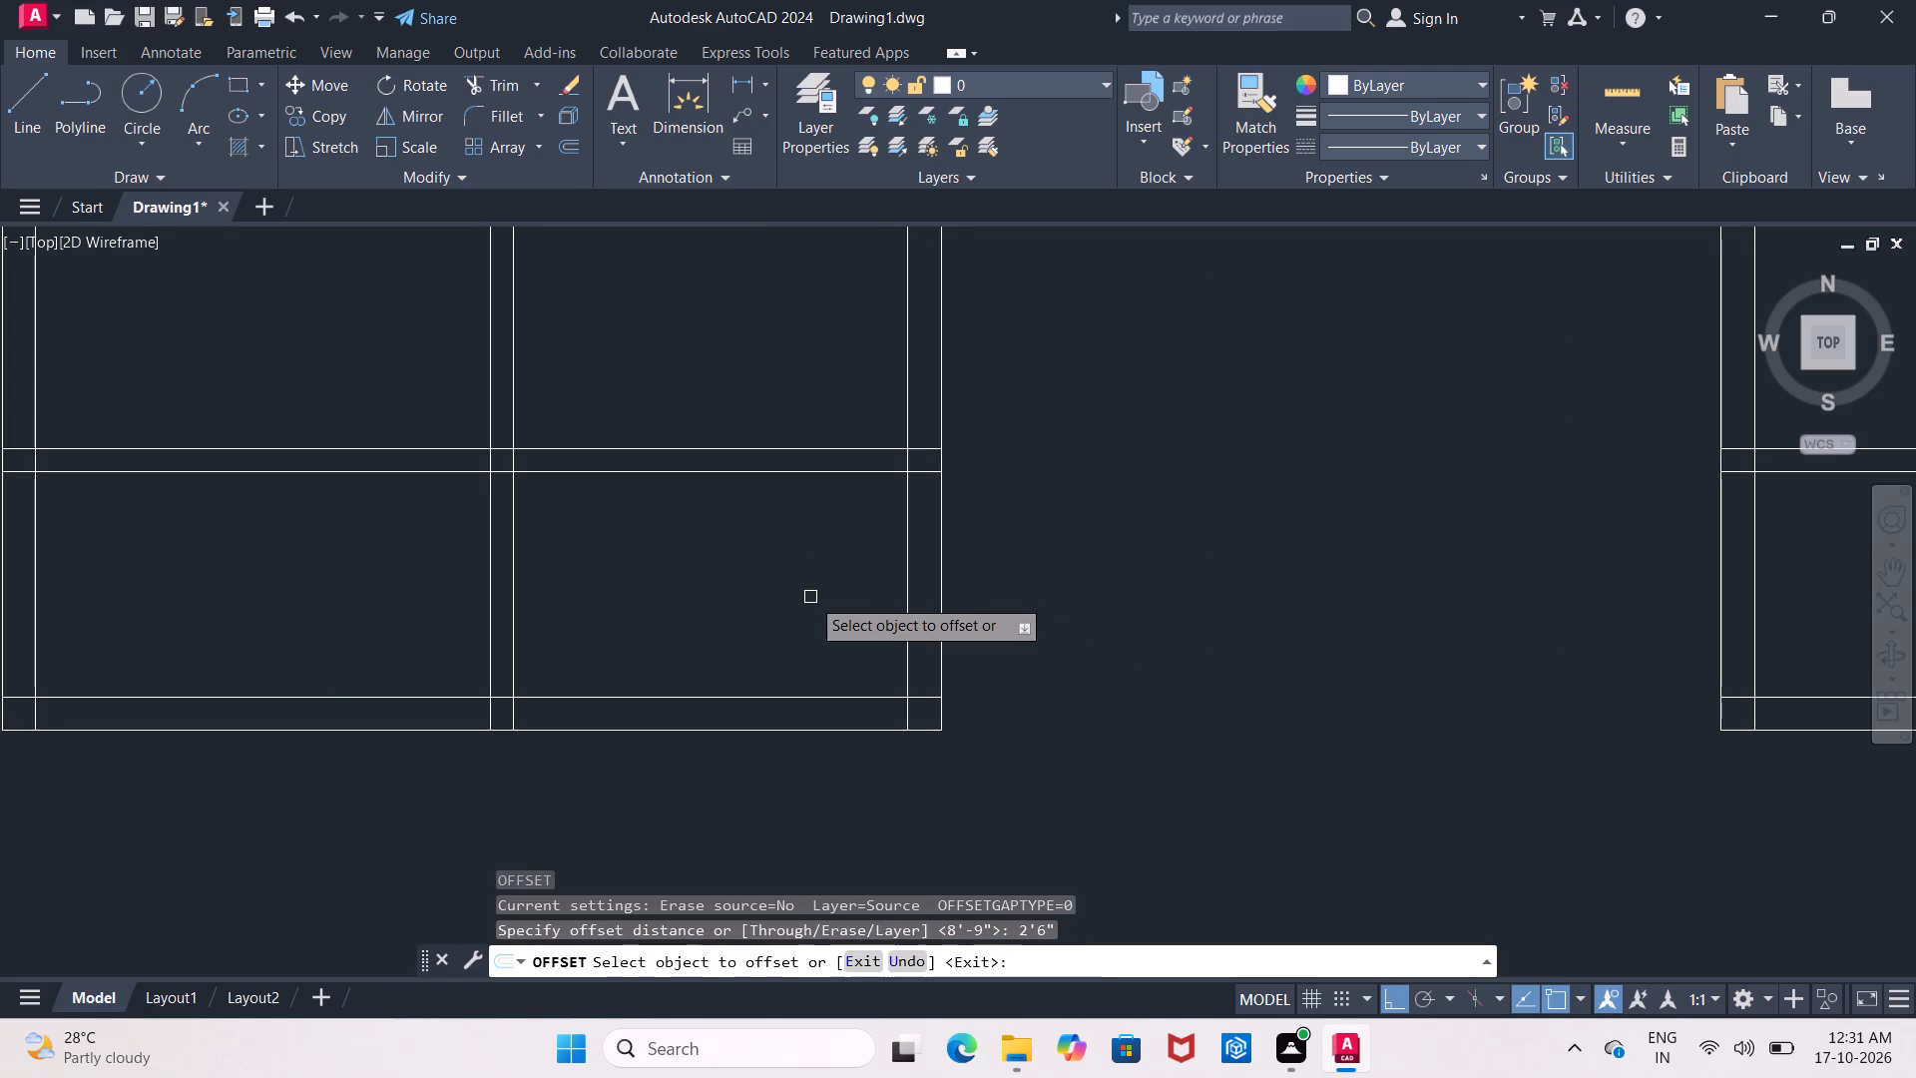
left_click(907, 620)
left_click(743, 629)
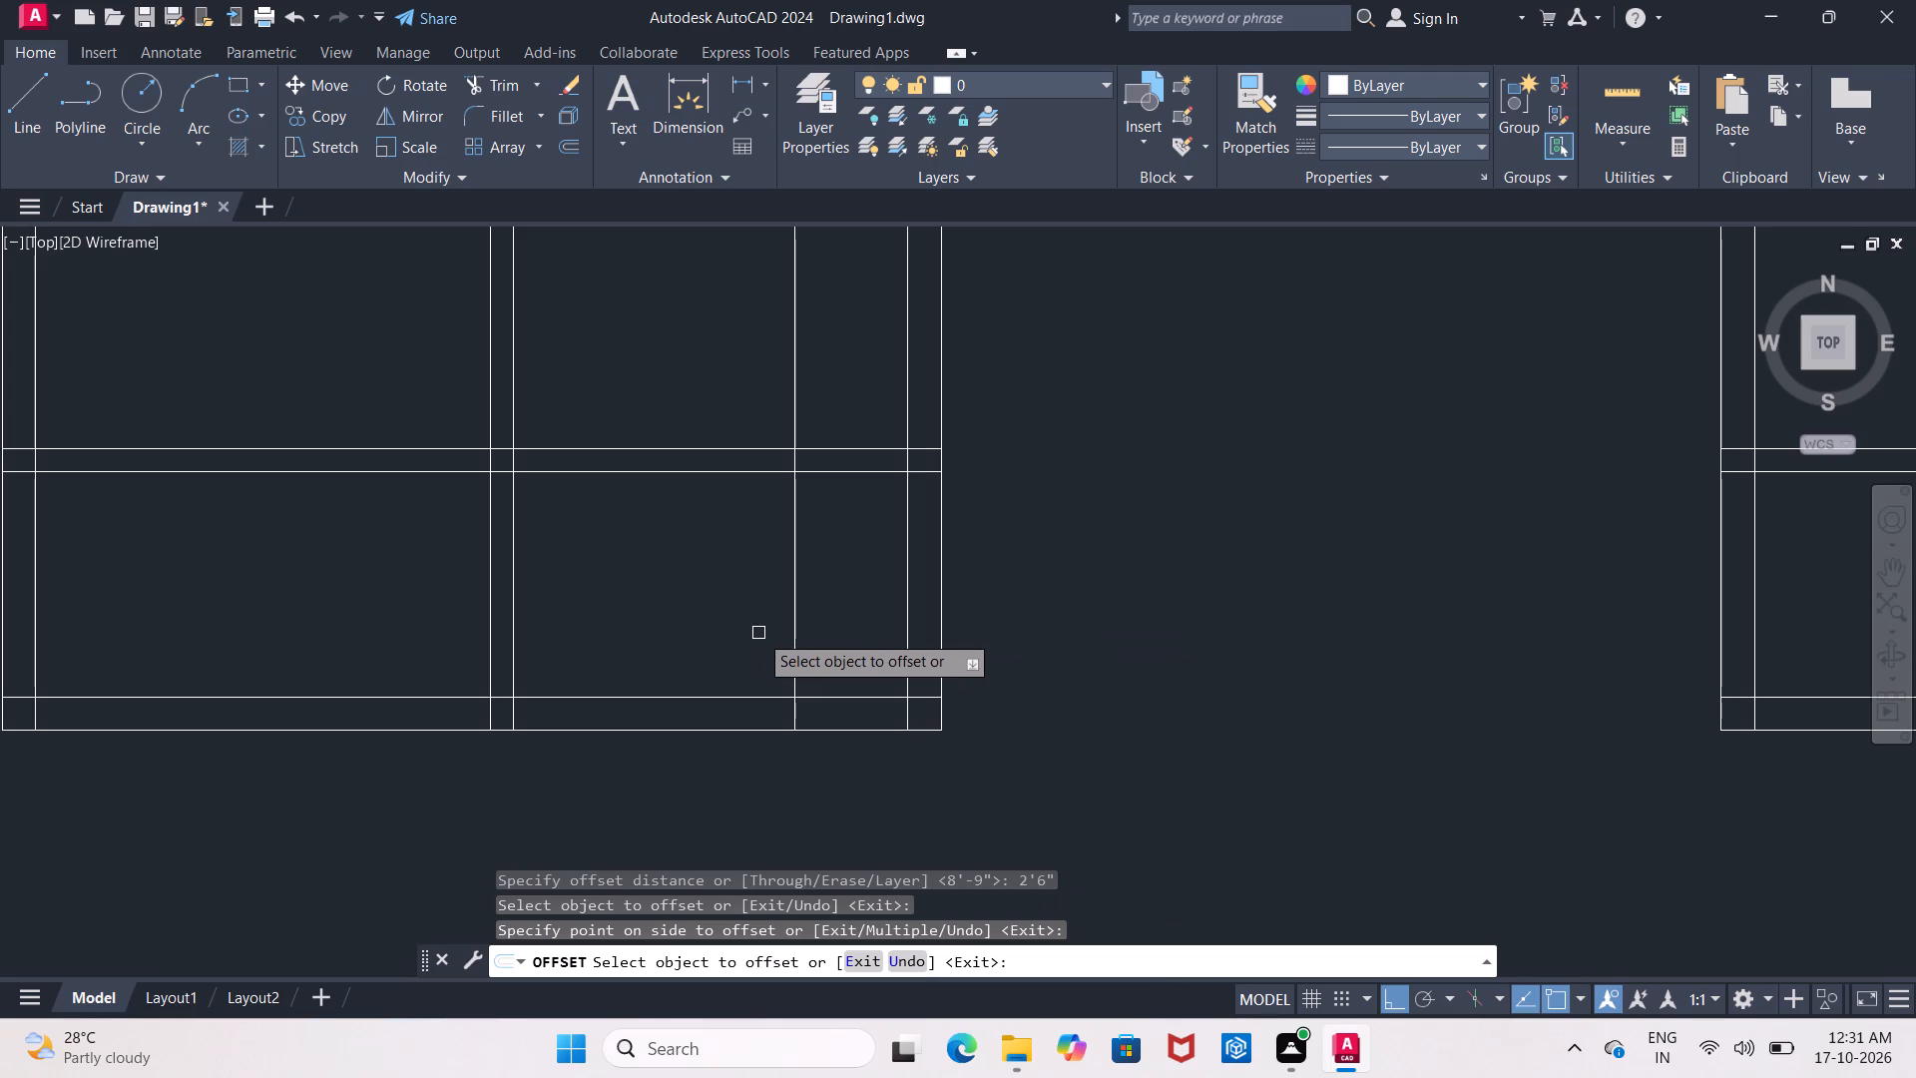
key("Return")
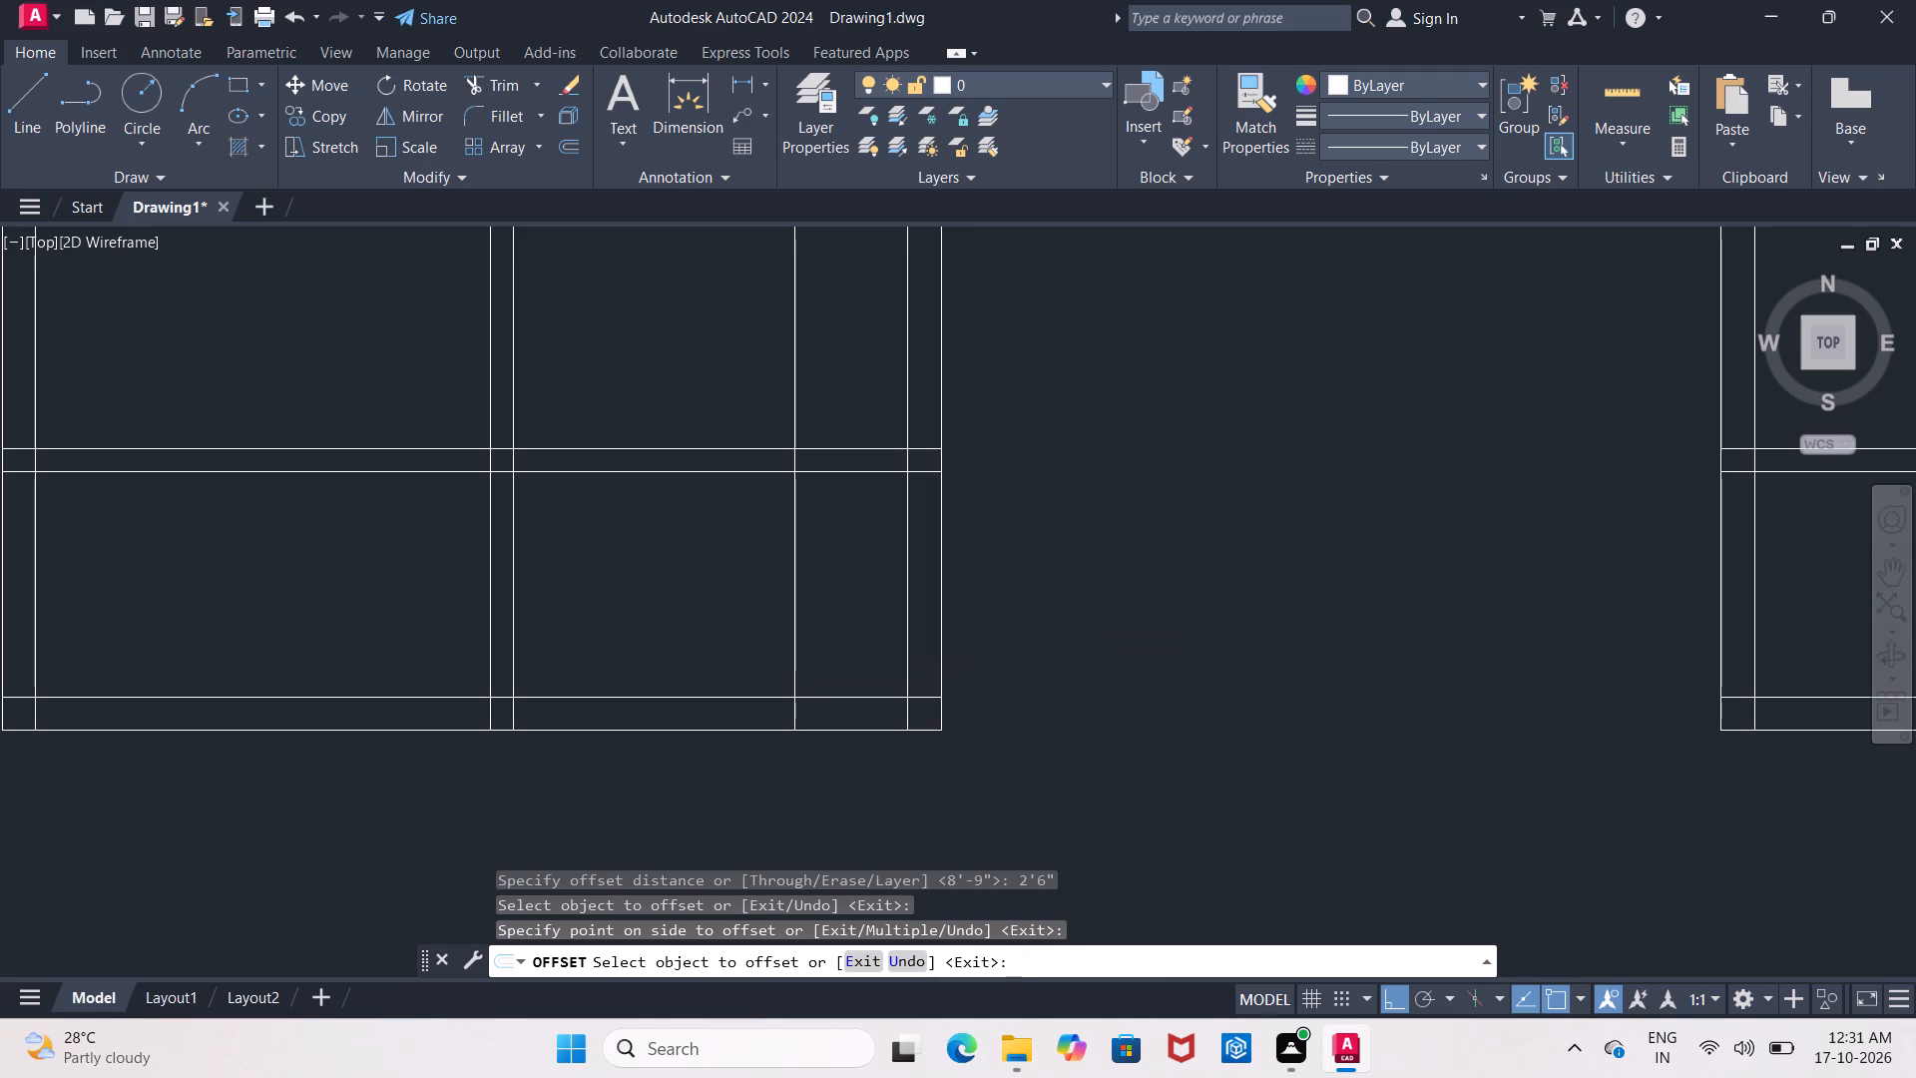
Offset the central partition's left line 10" toward the right outer wall.
key("Return")
type("10")
key("shift+quotedbl")
key("Return")
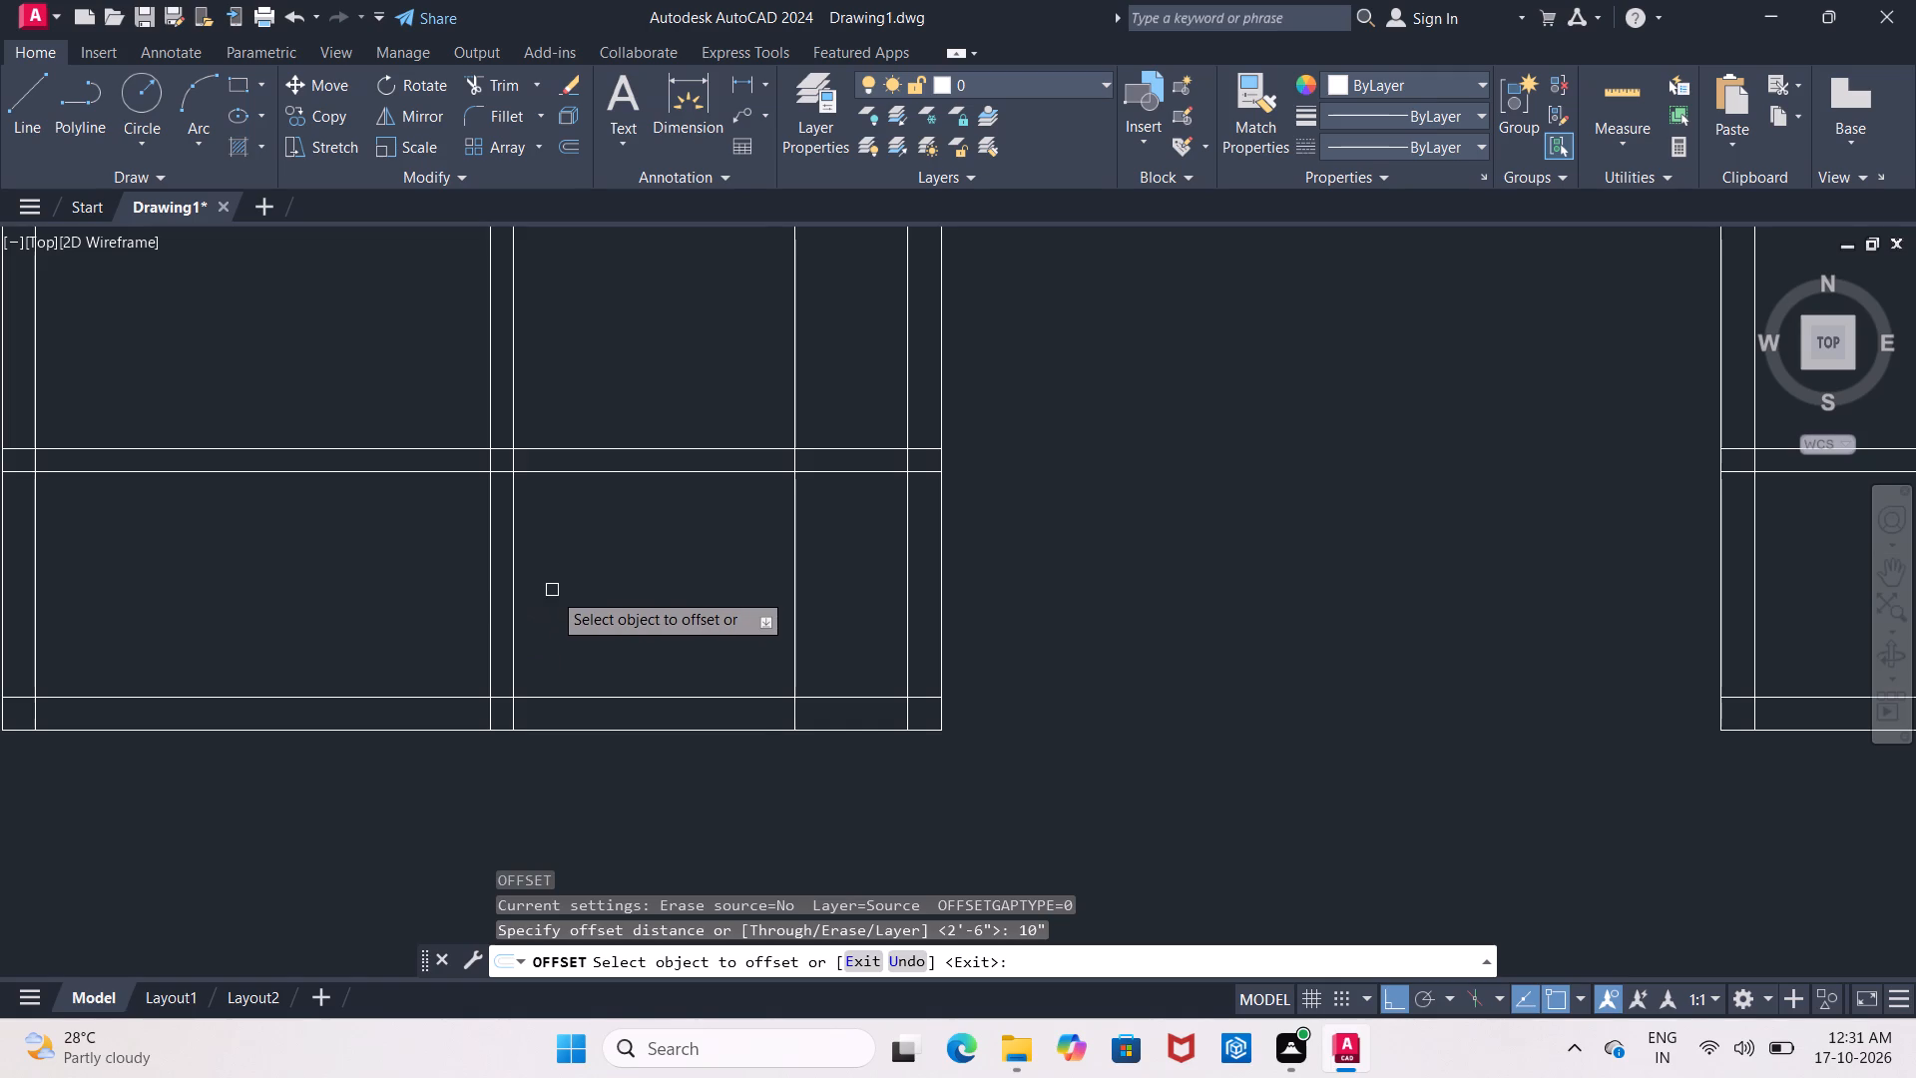
left_click(523, 613)
left_click(509, 621)
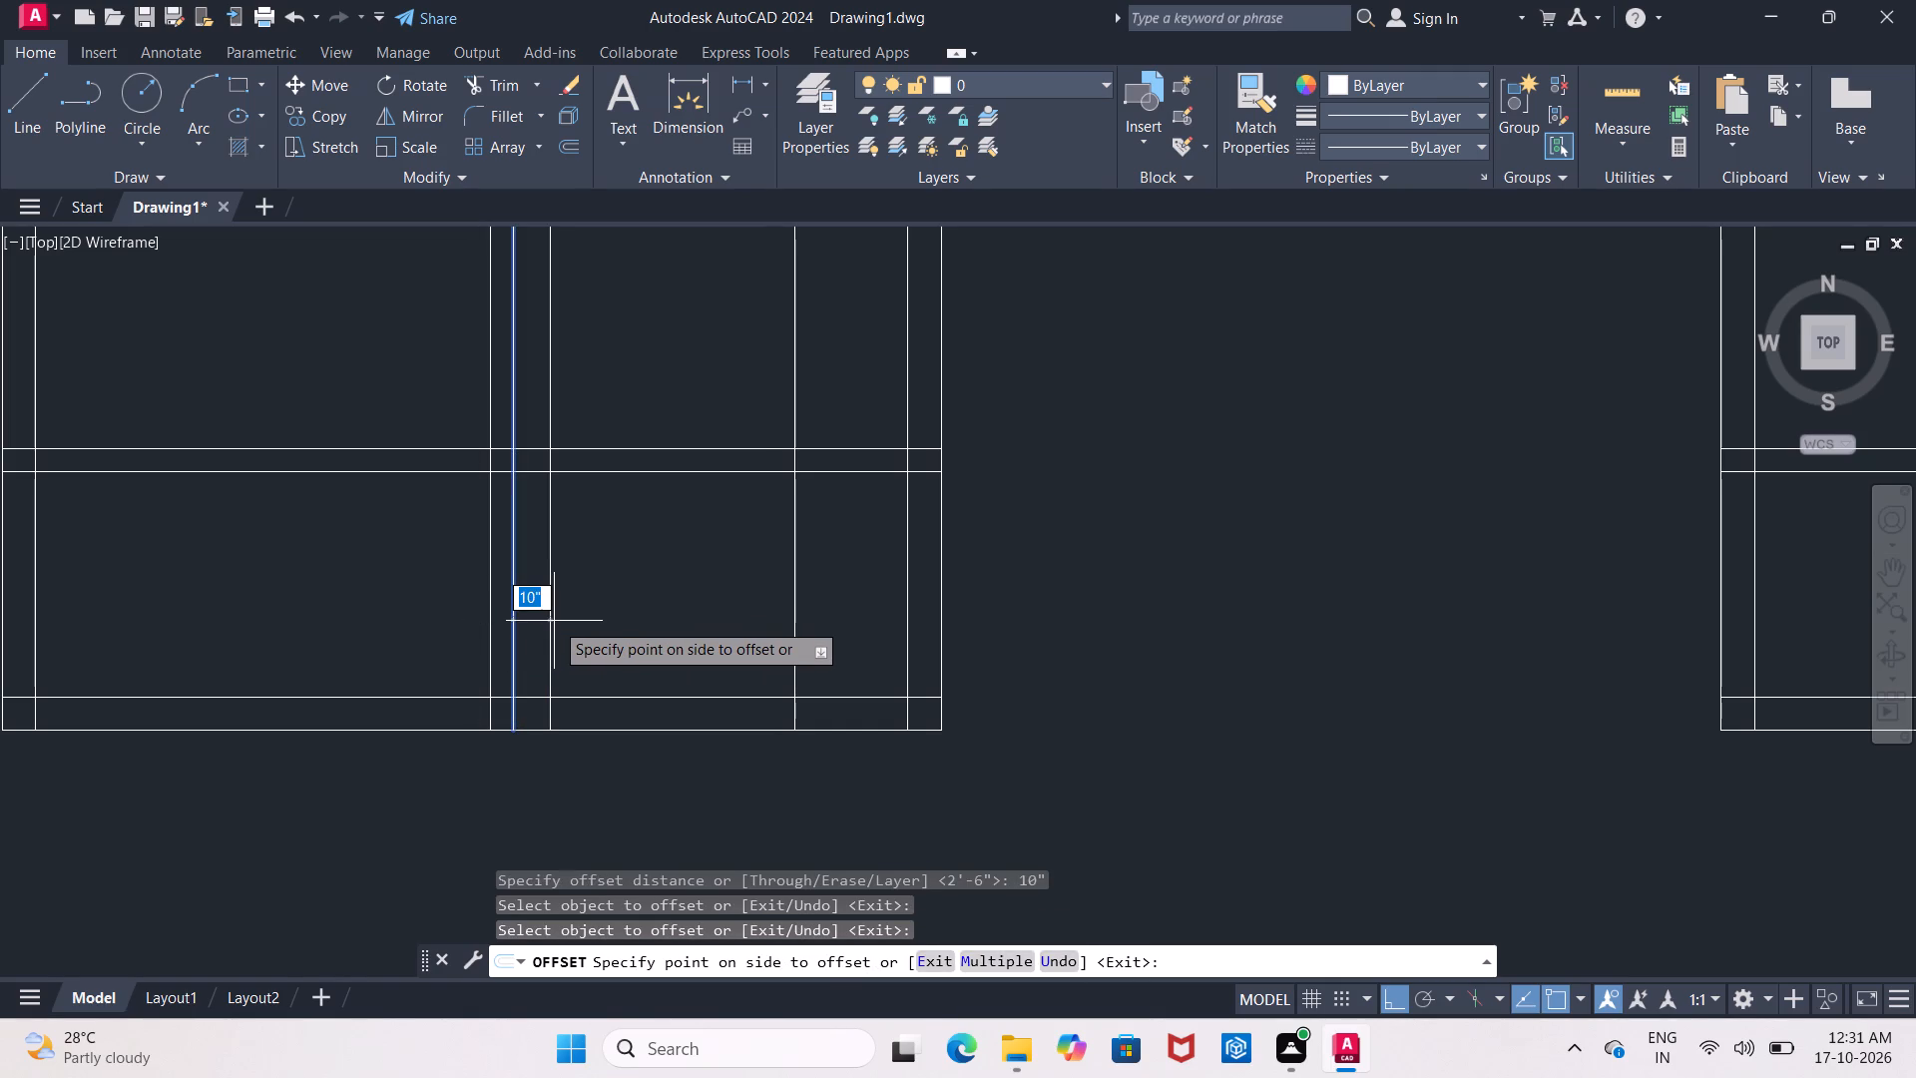
key("Escape")
key("Return")
key("Return")
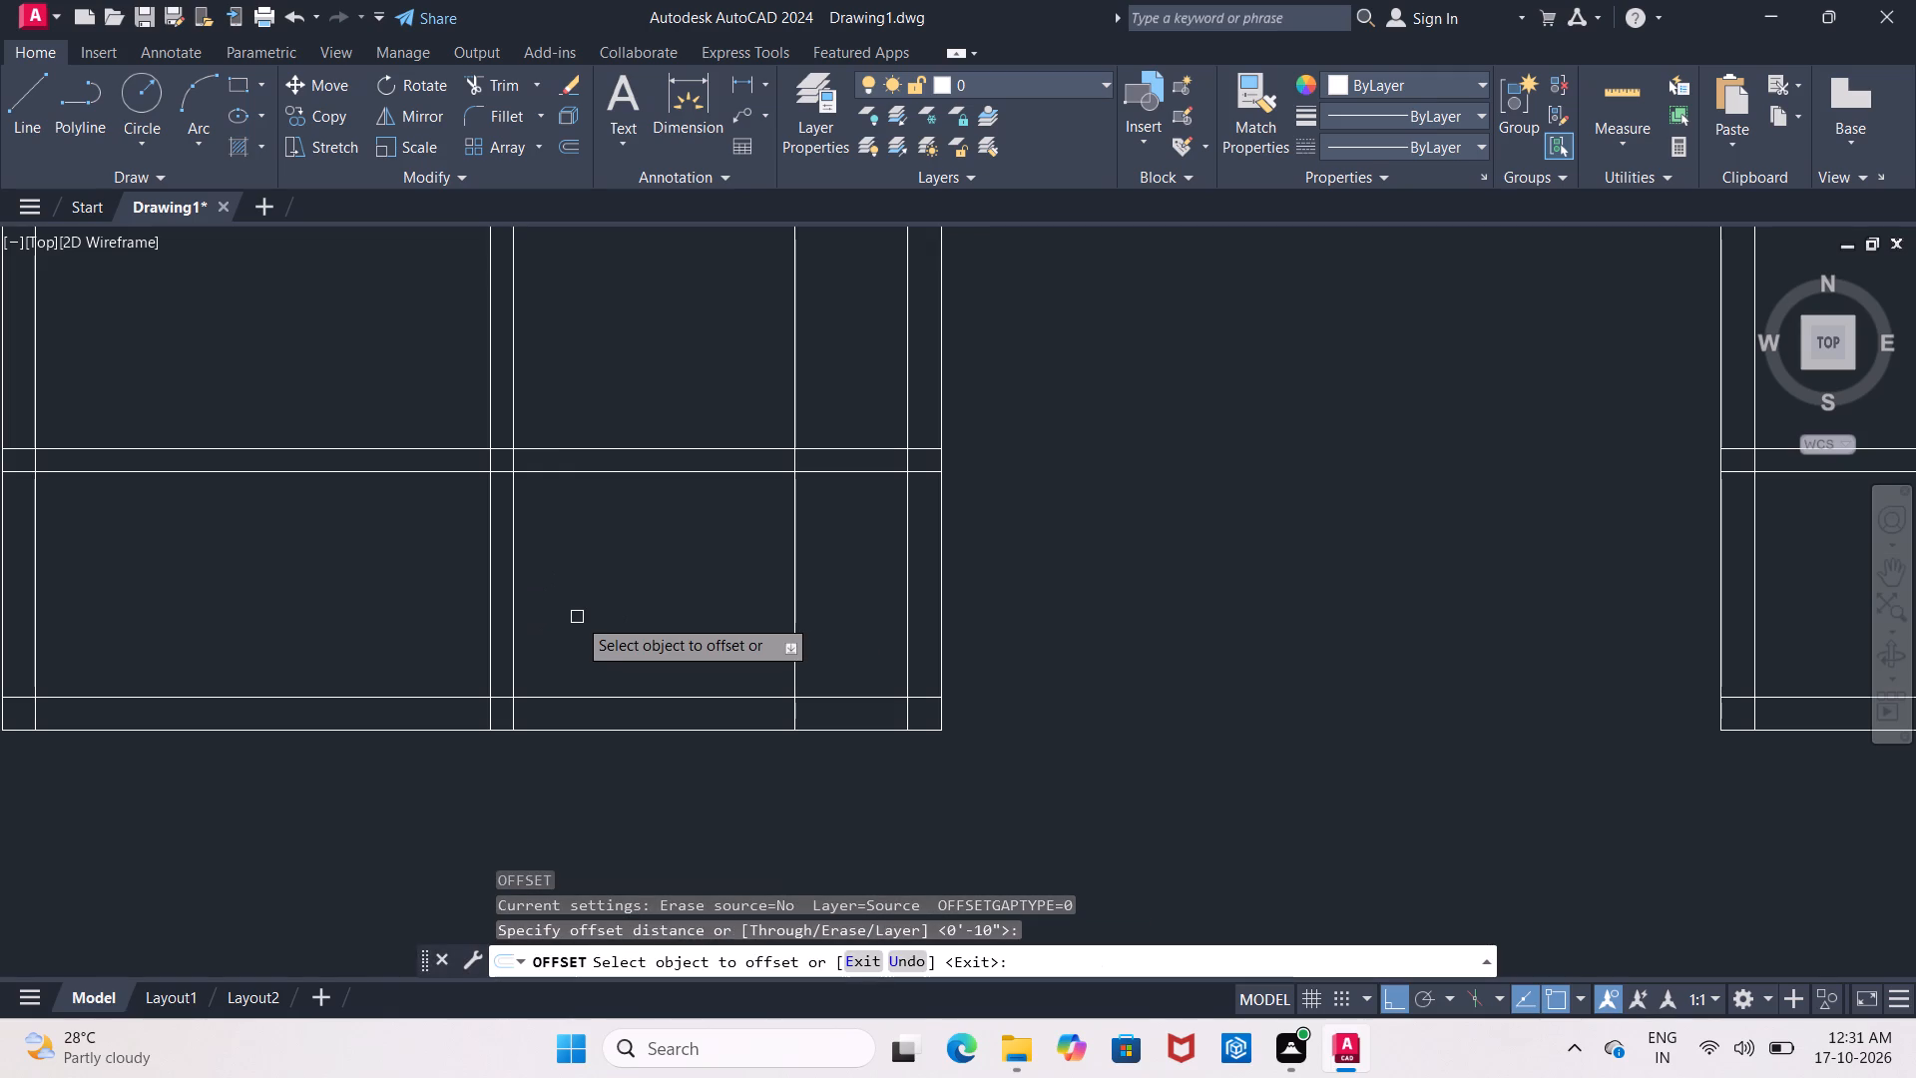
left_click(488, 615)
left_click(632, 644)
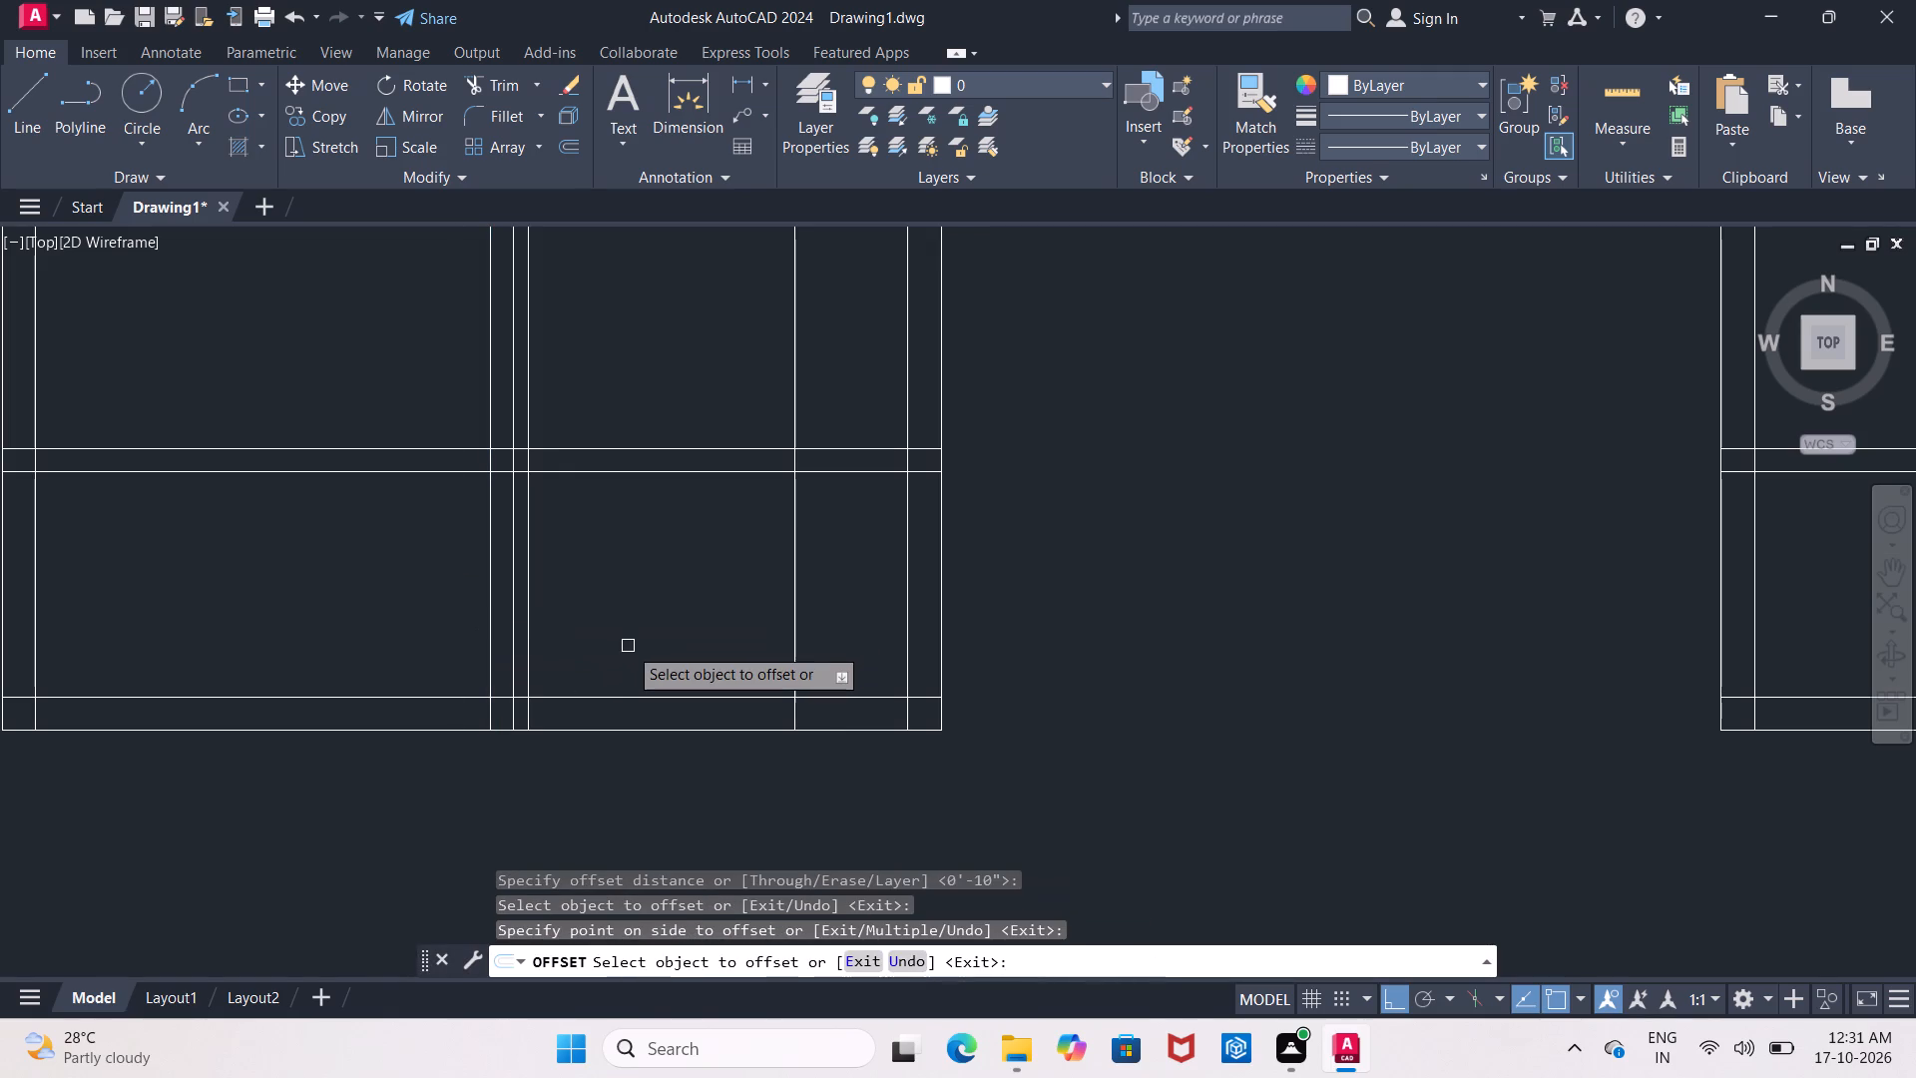
key("Escape")
left_click(518, 645)
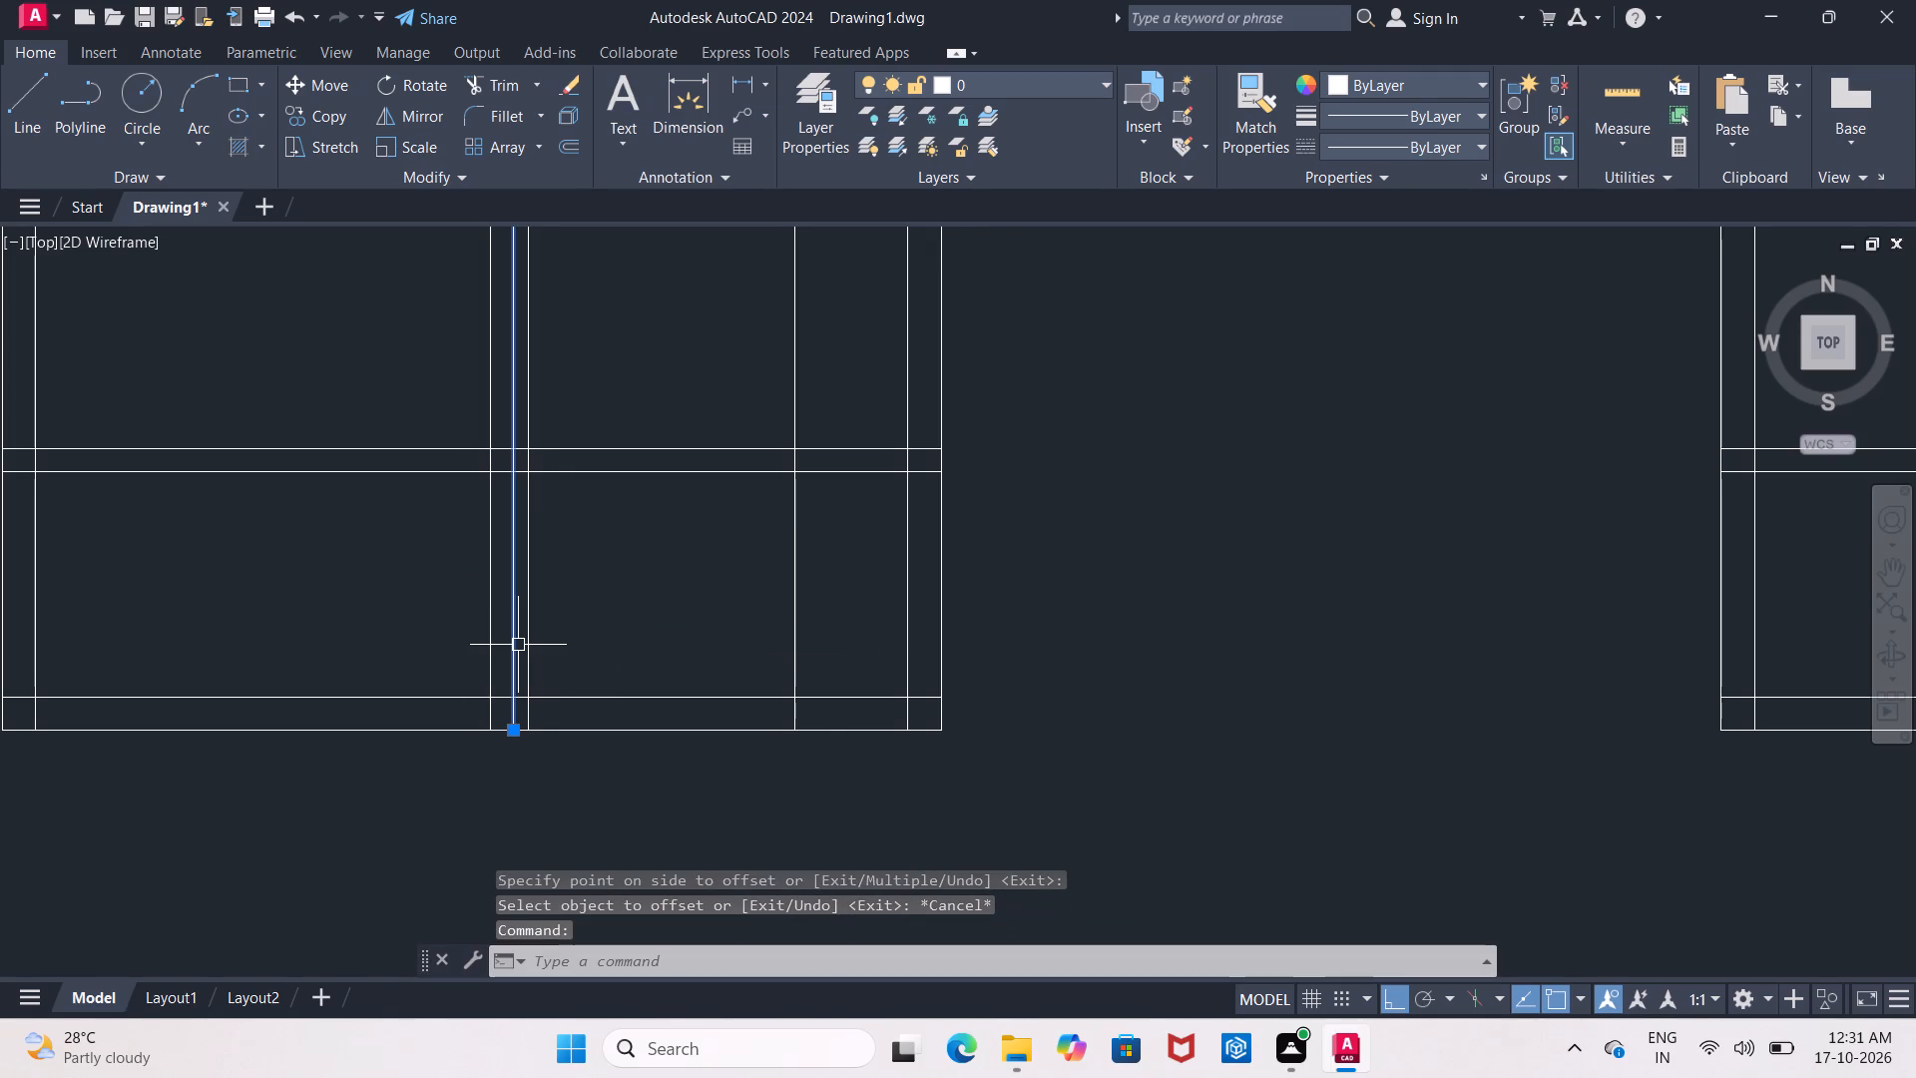
key("Escape")
Trim the central partition's old right line between the lowest horizontal partition and the bottom outer wall.
key("t")
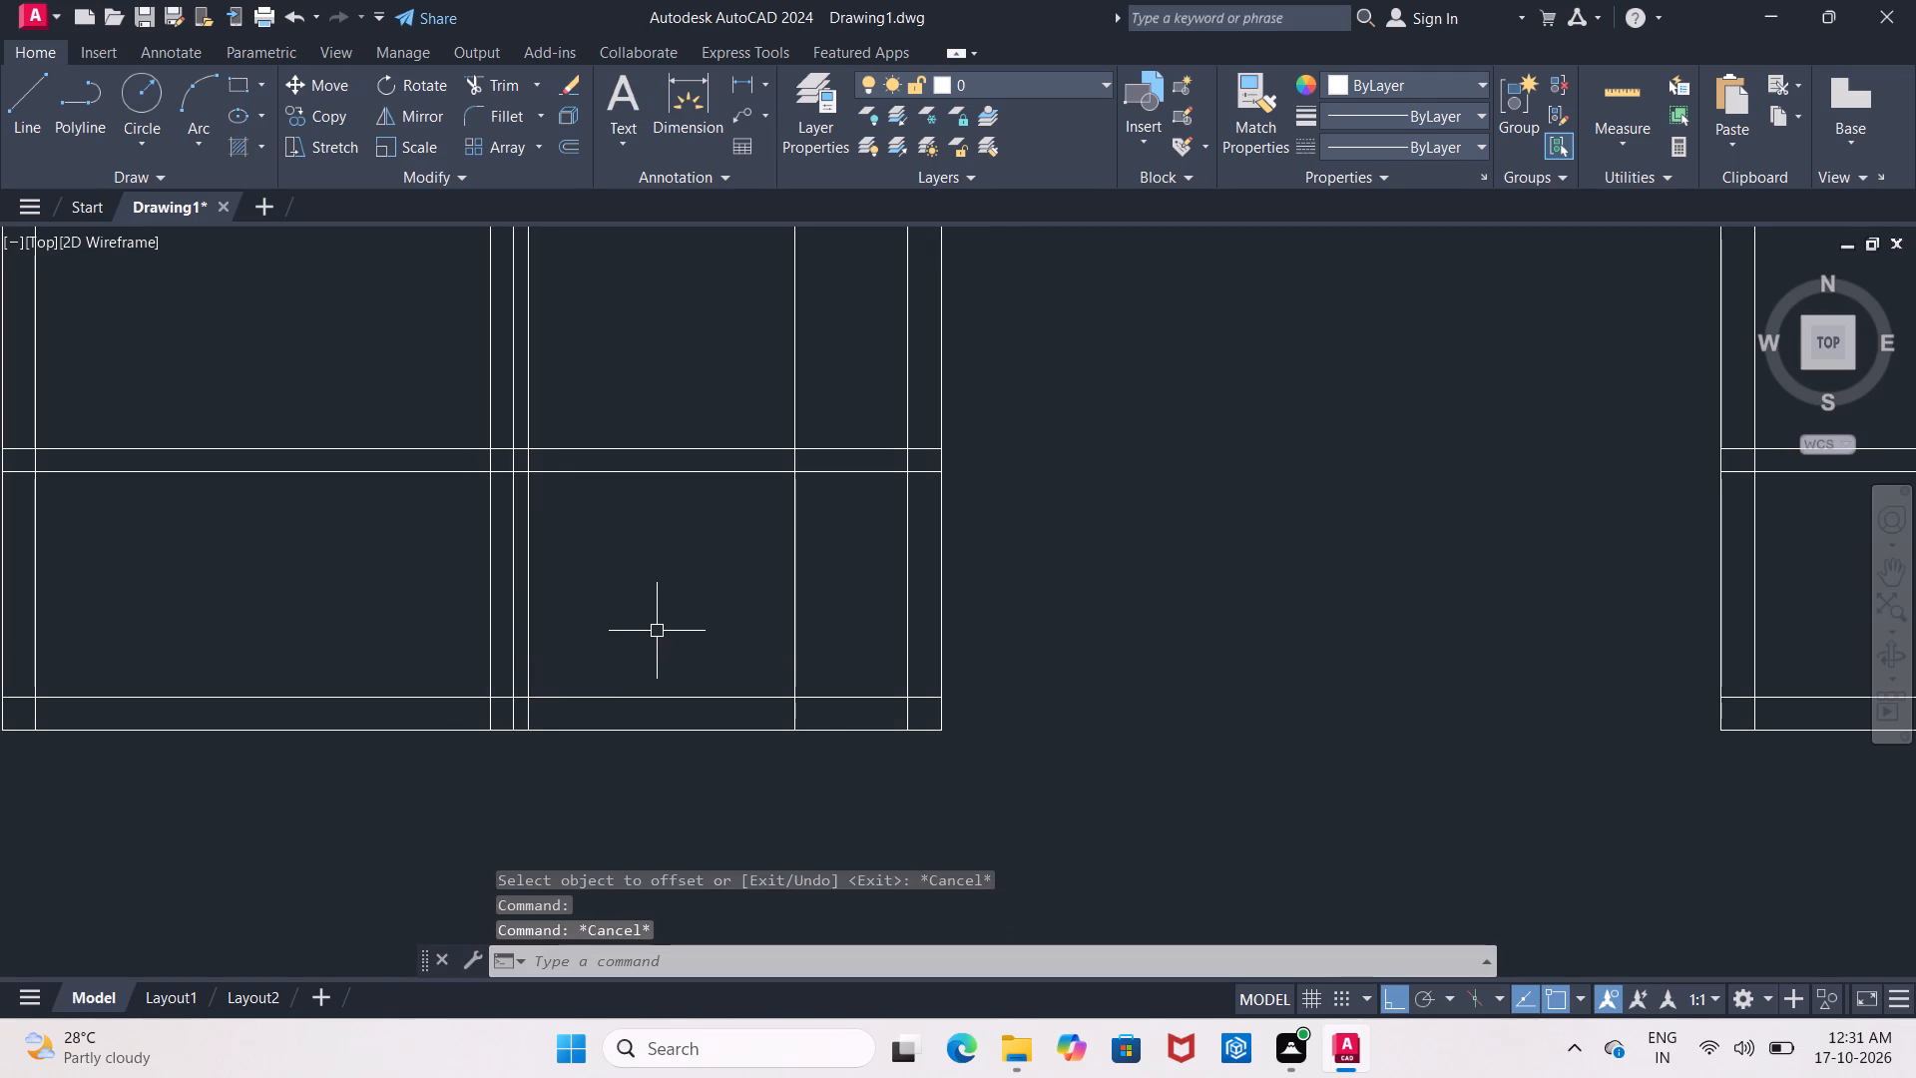
key("r")
key("Return")
key("Return")
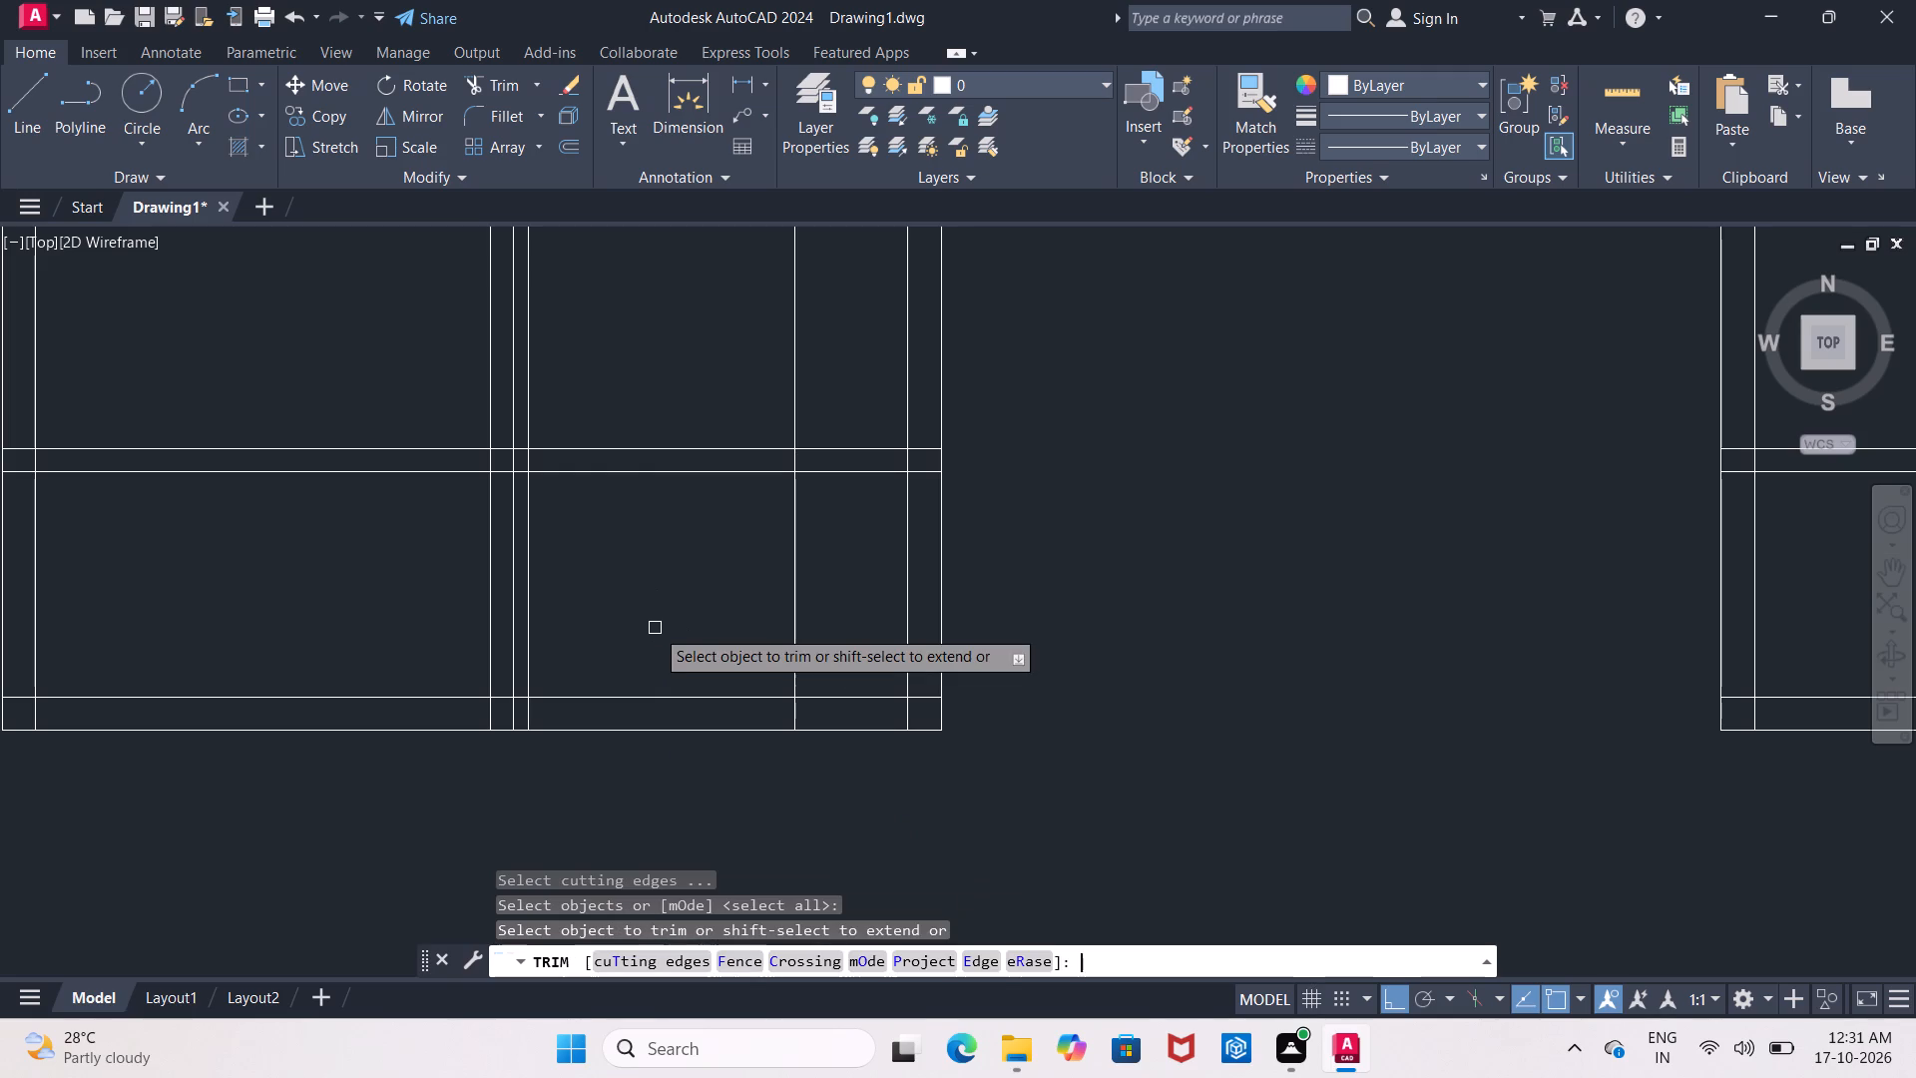
left_click(514, 611)
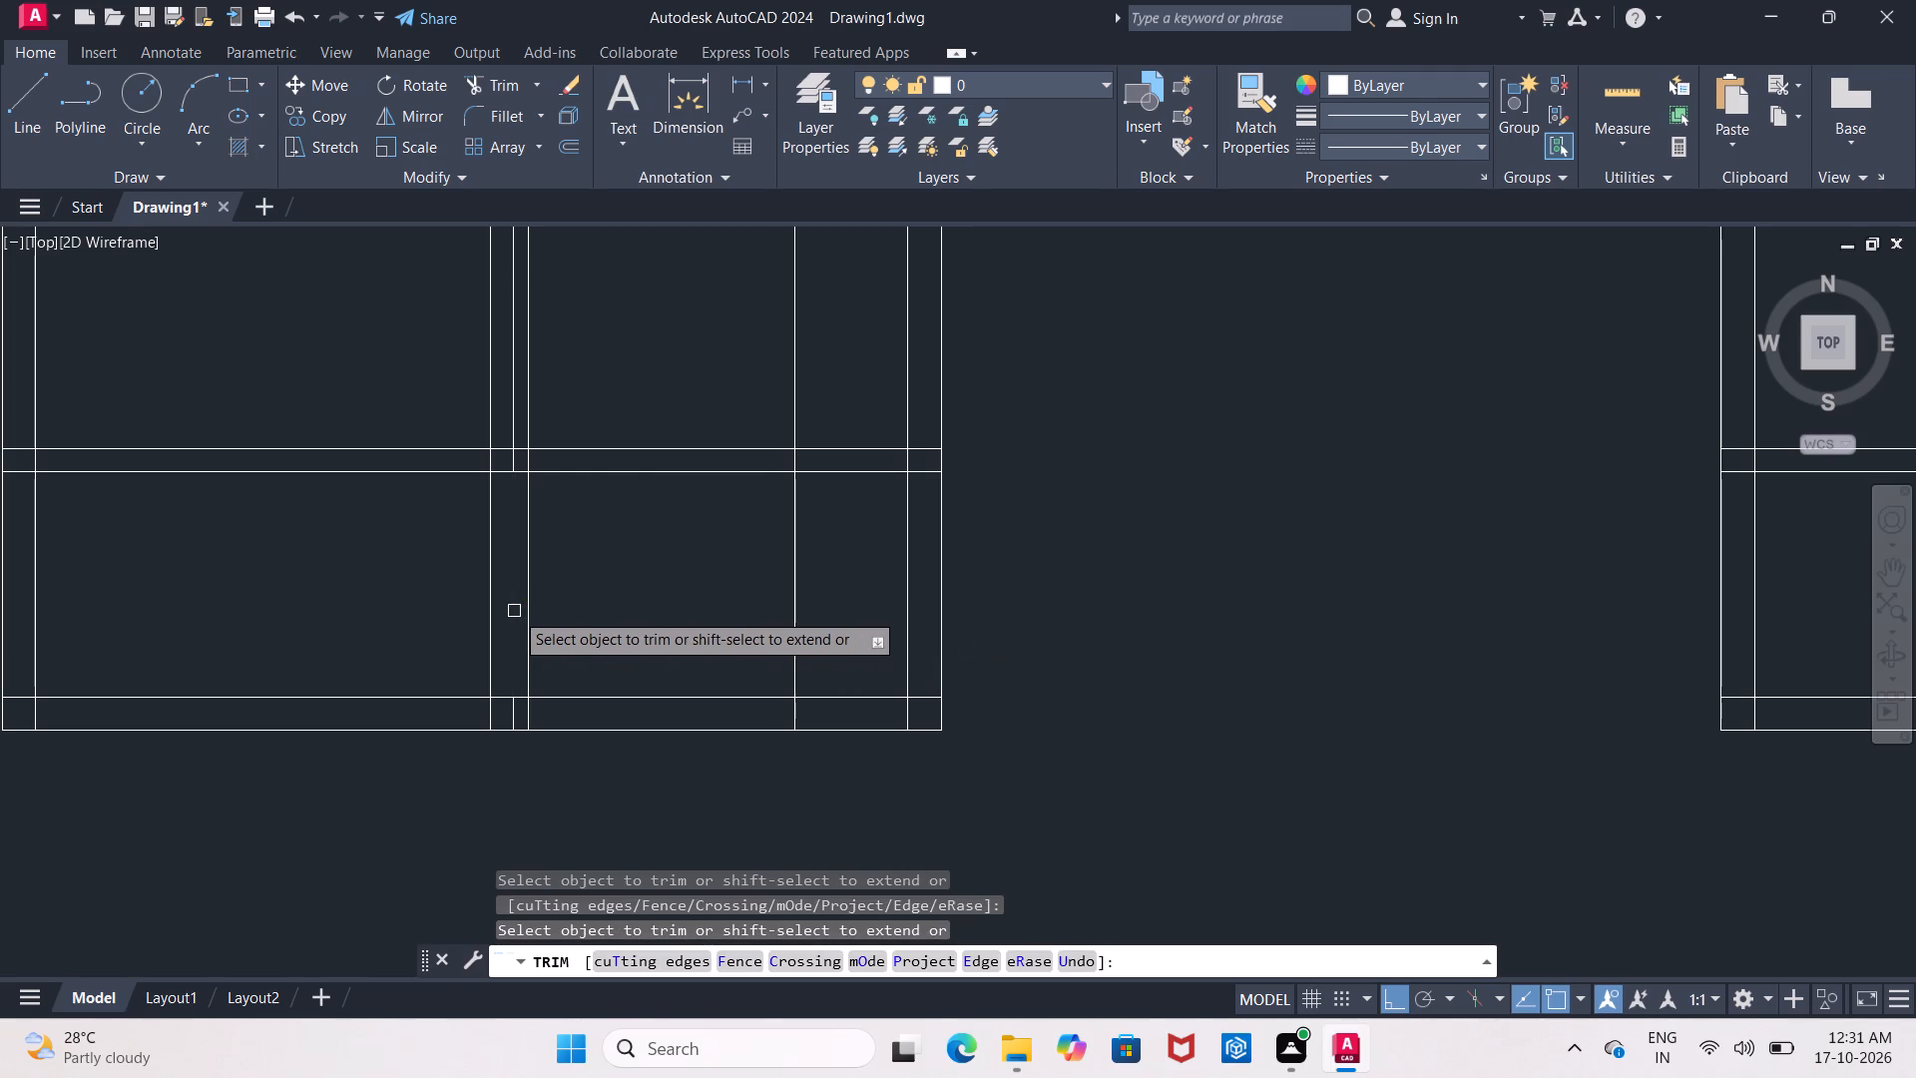
scroll(520, 722, "up", 1)
left_click(509, 719)
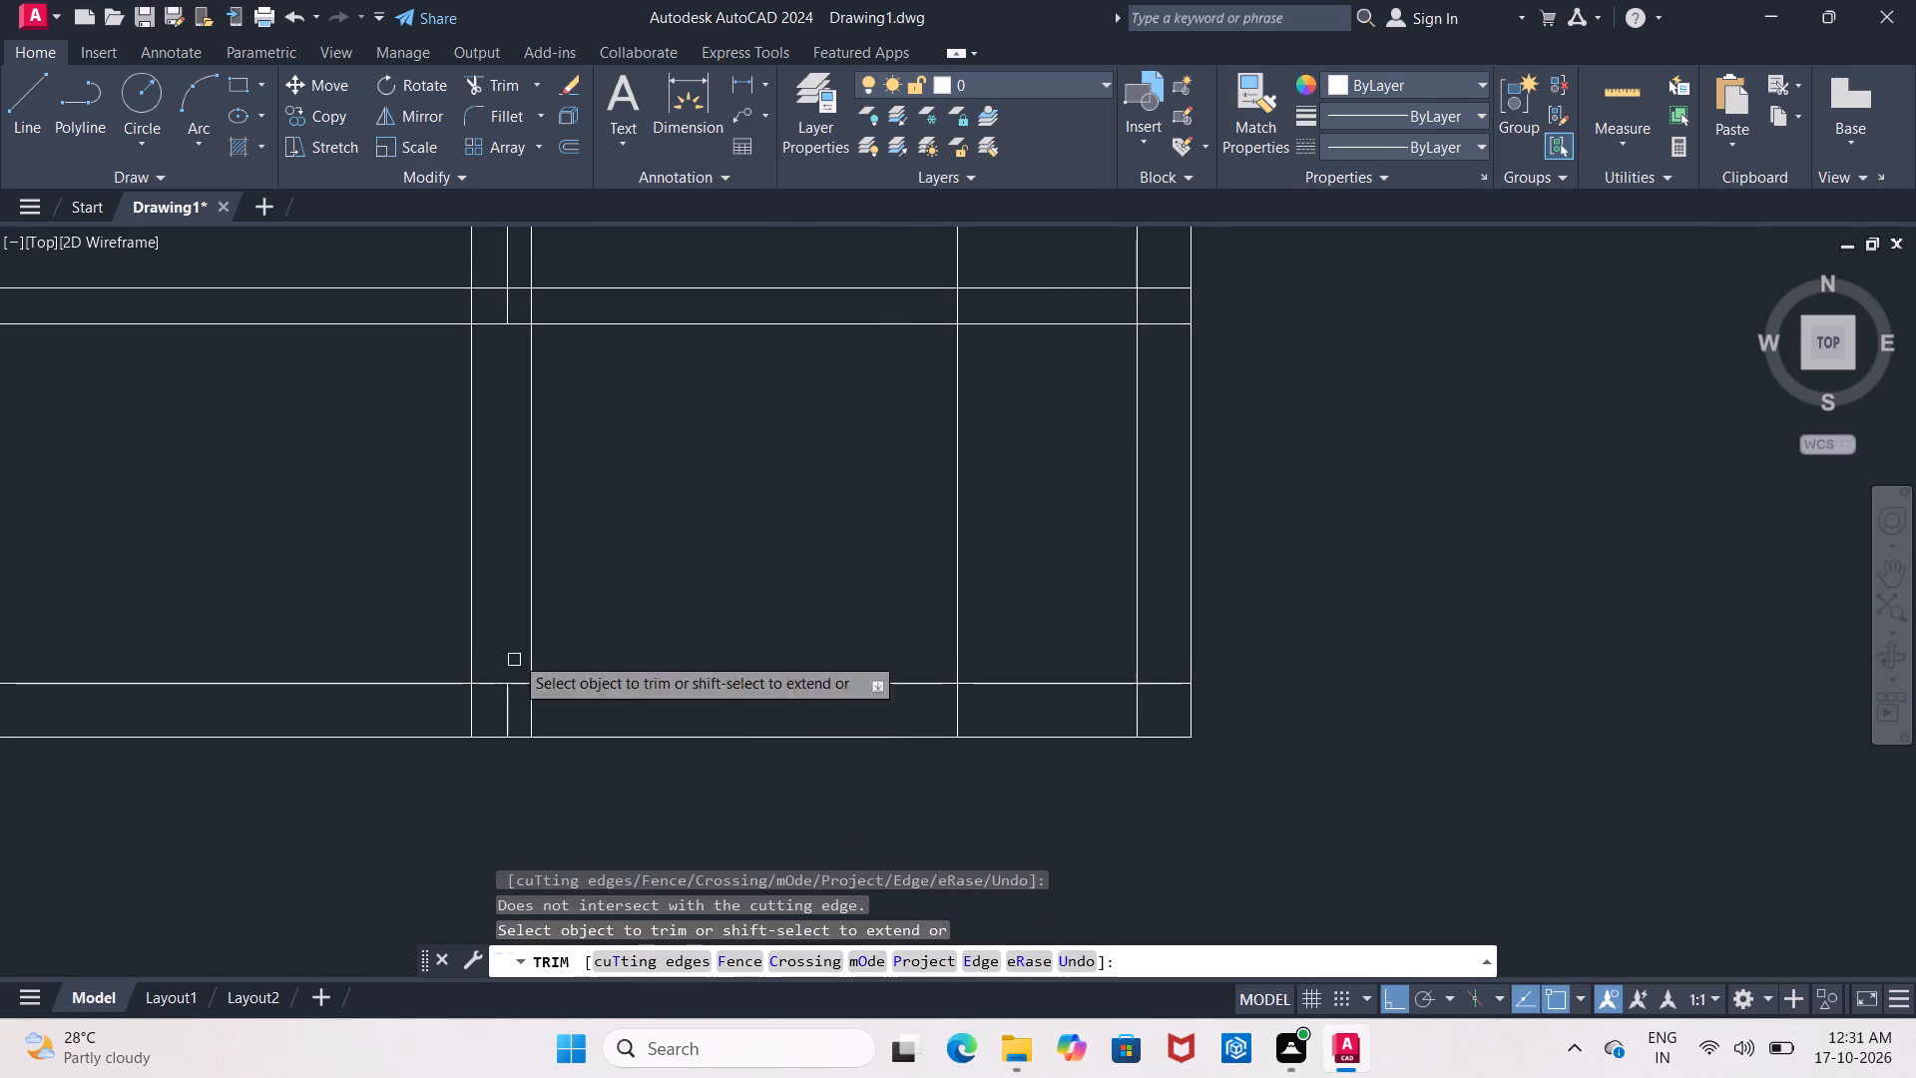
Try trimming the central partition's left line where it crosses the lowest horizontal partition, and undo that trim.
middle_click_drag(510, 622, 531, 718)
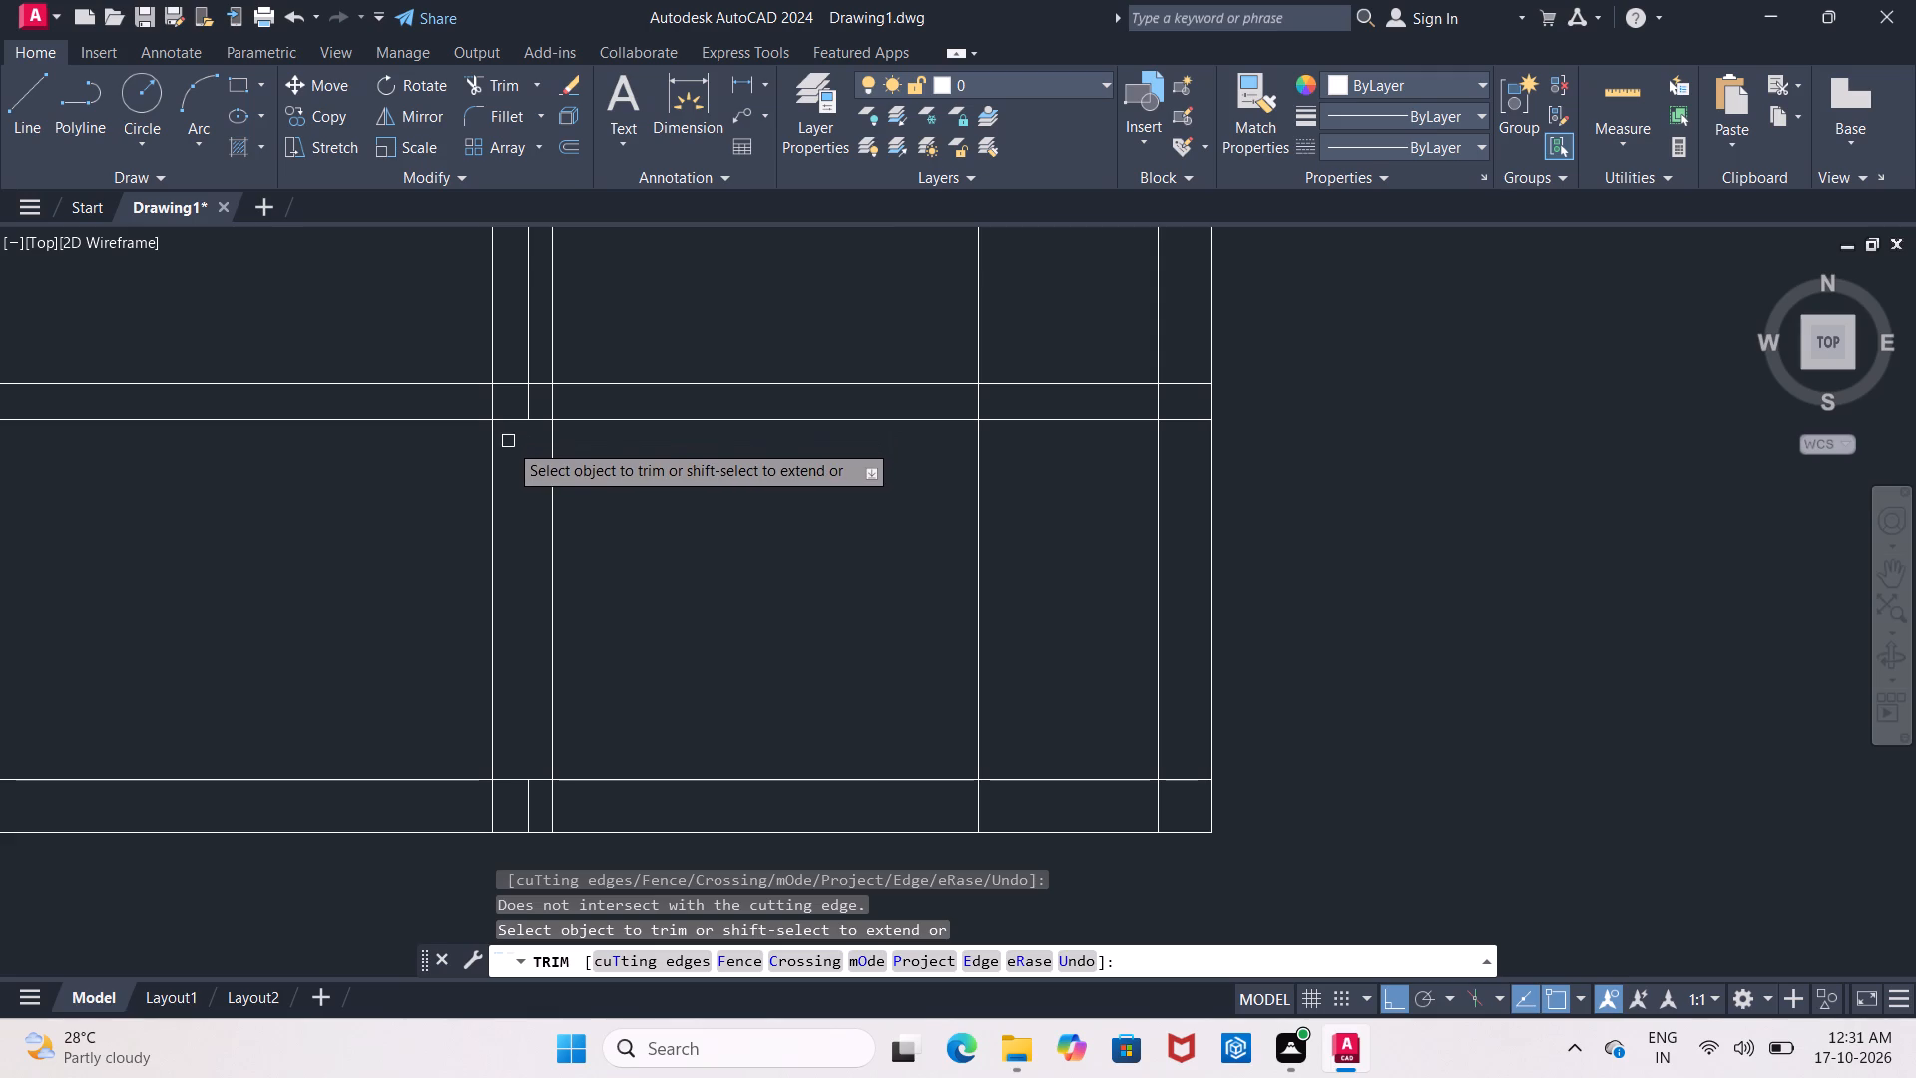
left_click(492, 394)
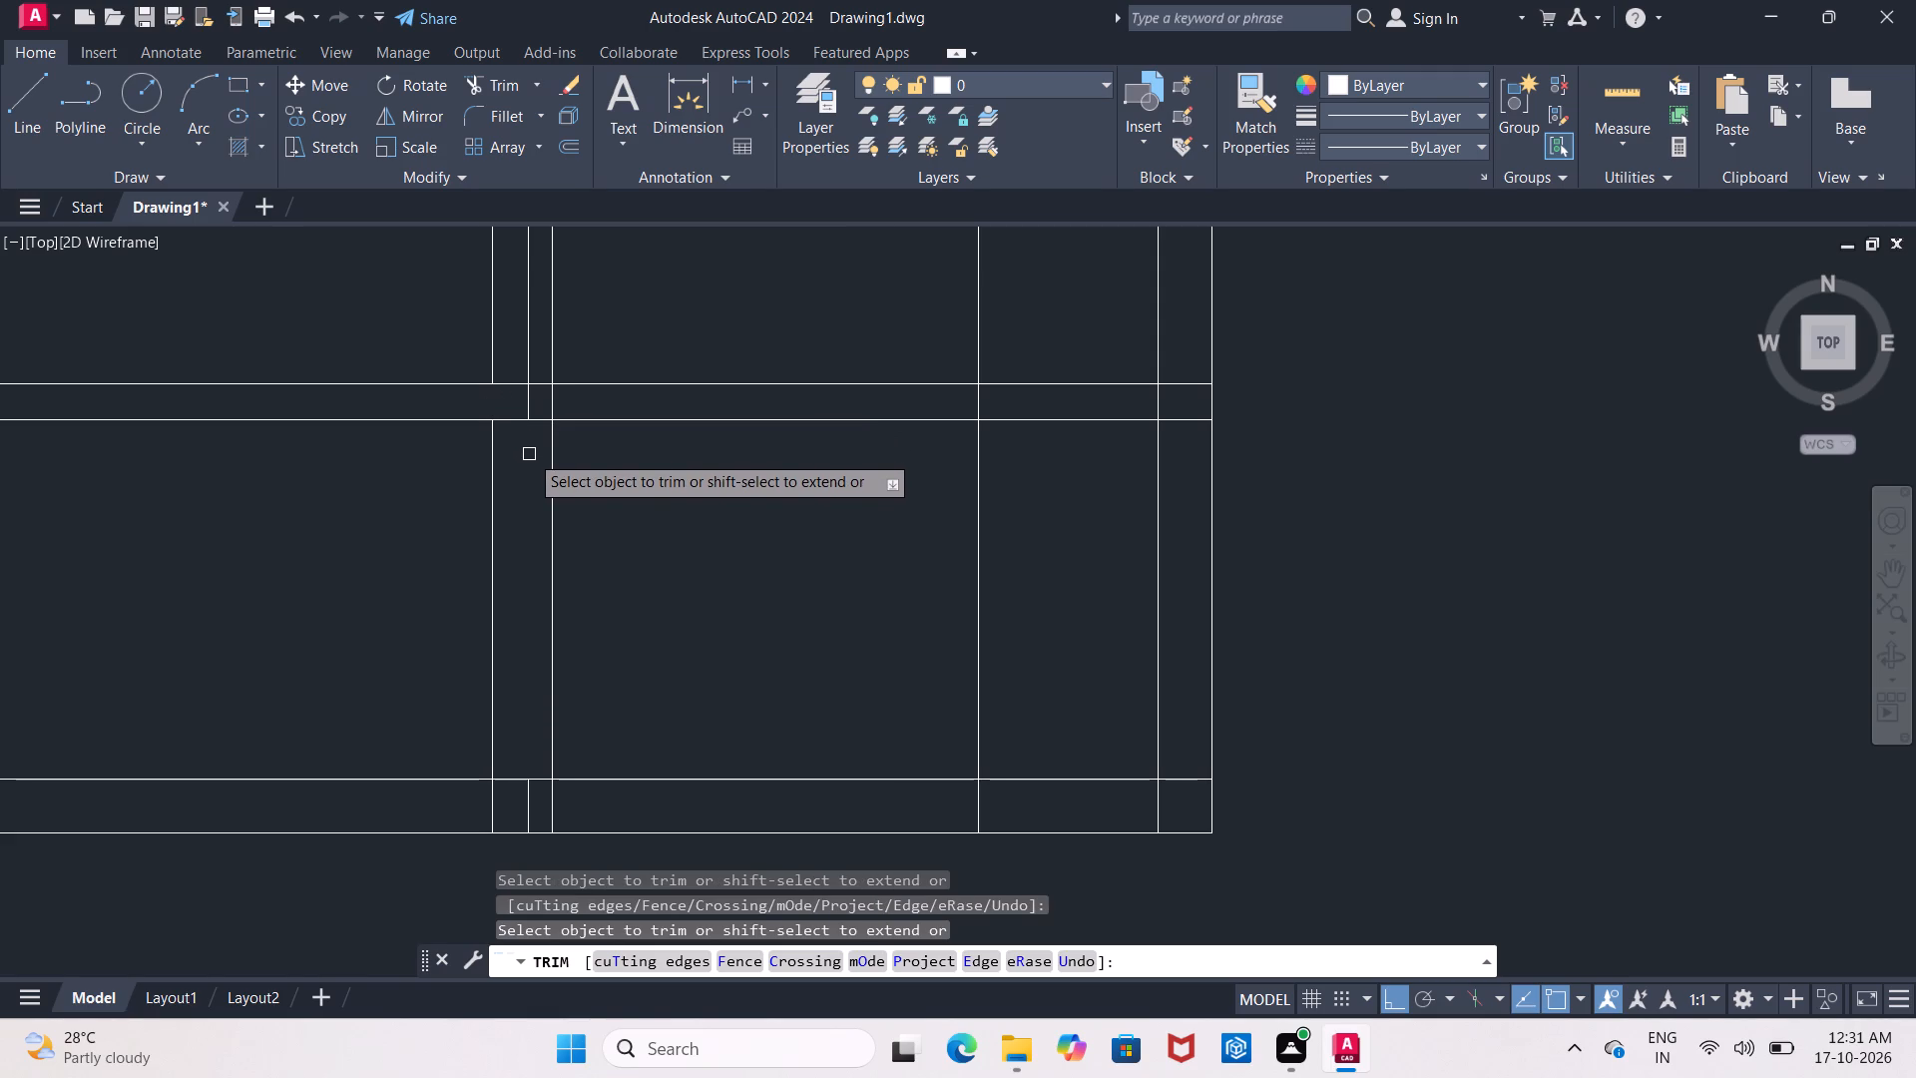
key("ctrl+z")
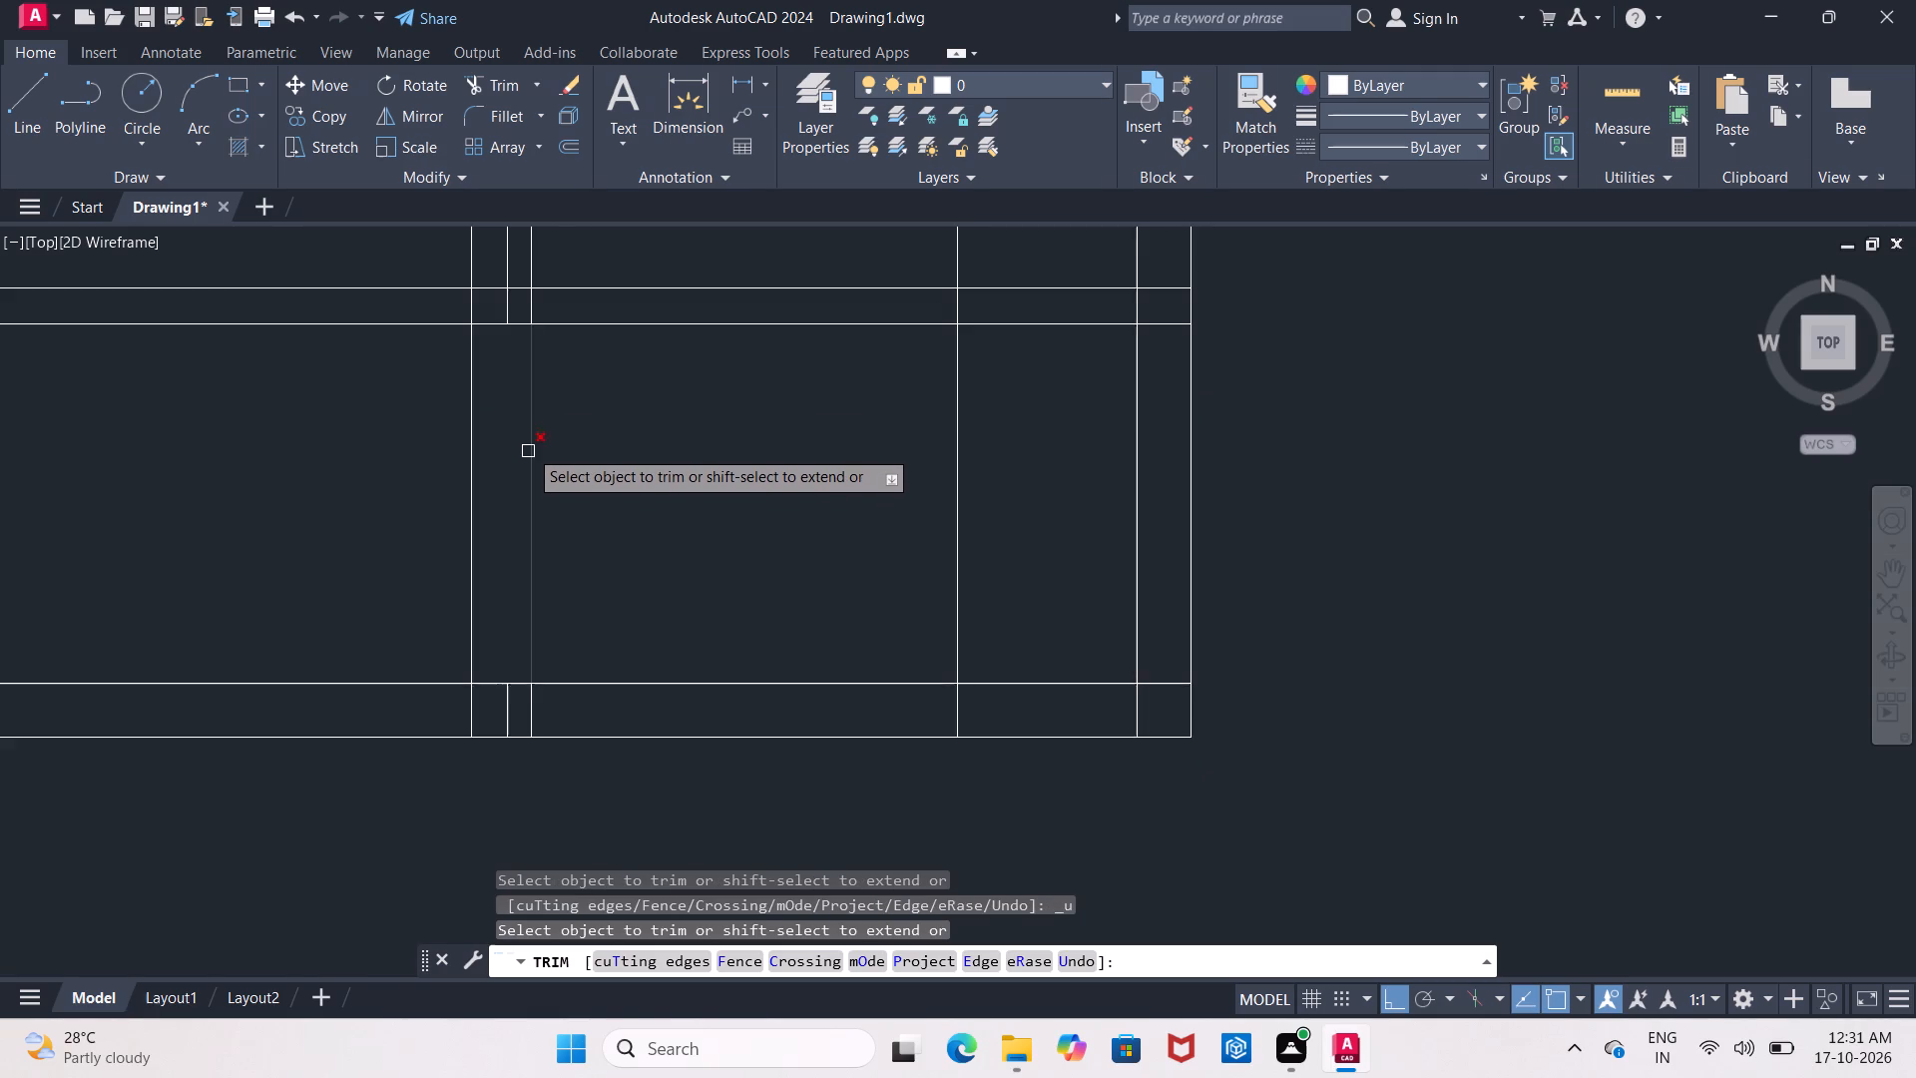
Remove the 10" offset line above the bottom room, trimming it at and above the lowest horizontal partition and erasing the remaining upper piece.
middle_click_drag(552, 432, 566, 514)
left_click(543, 392)
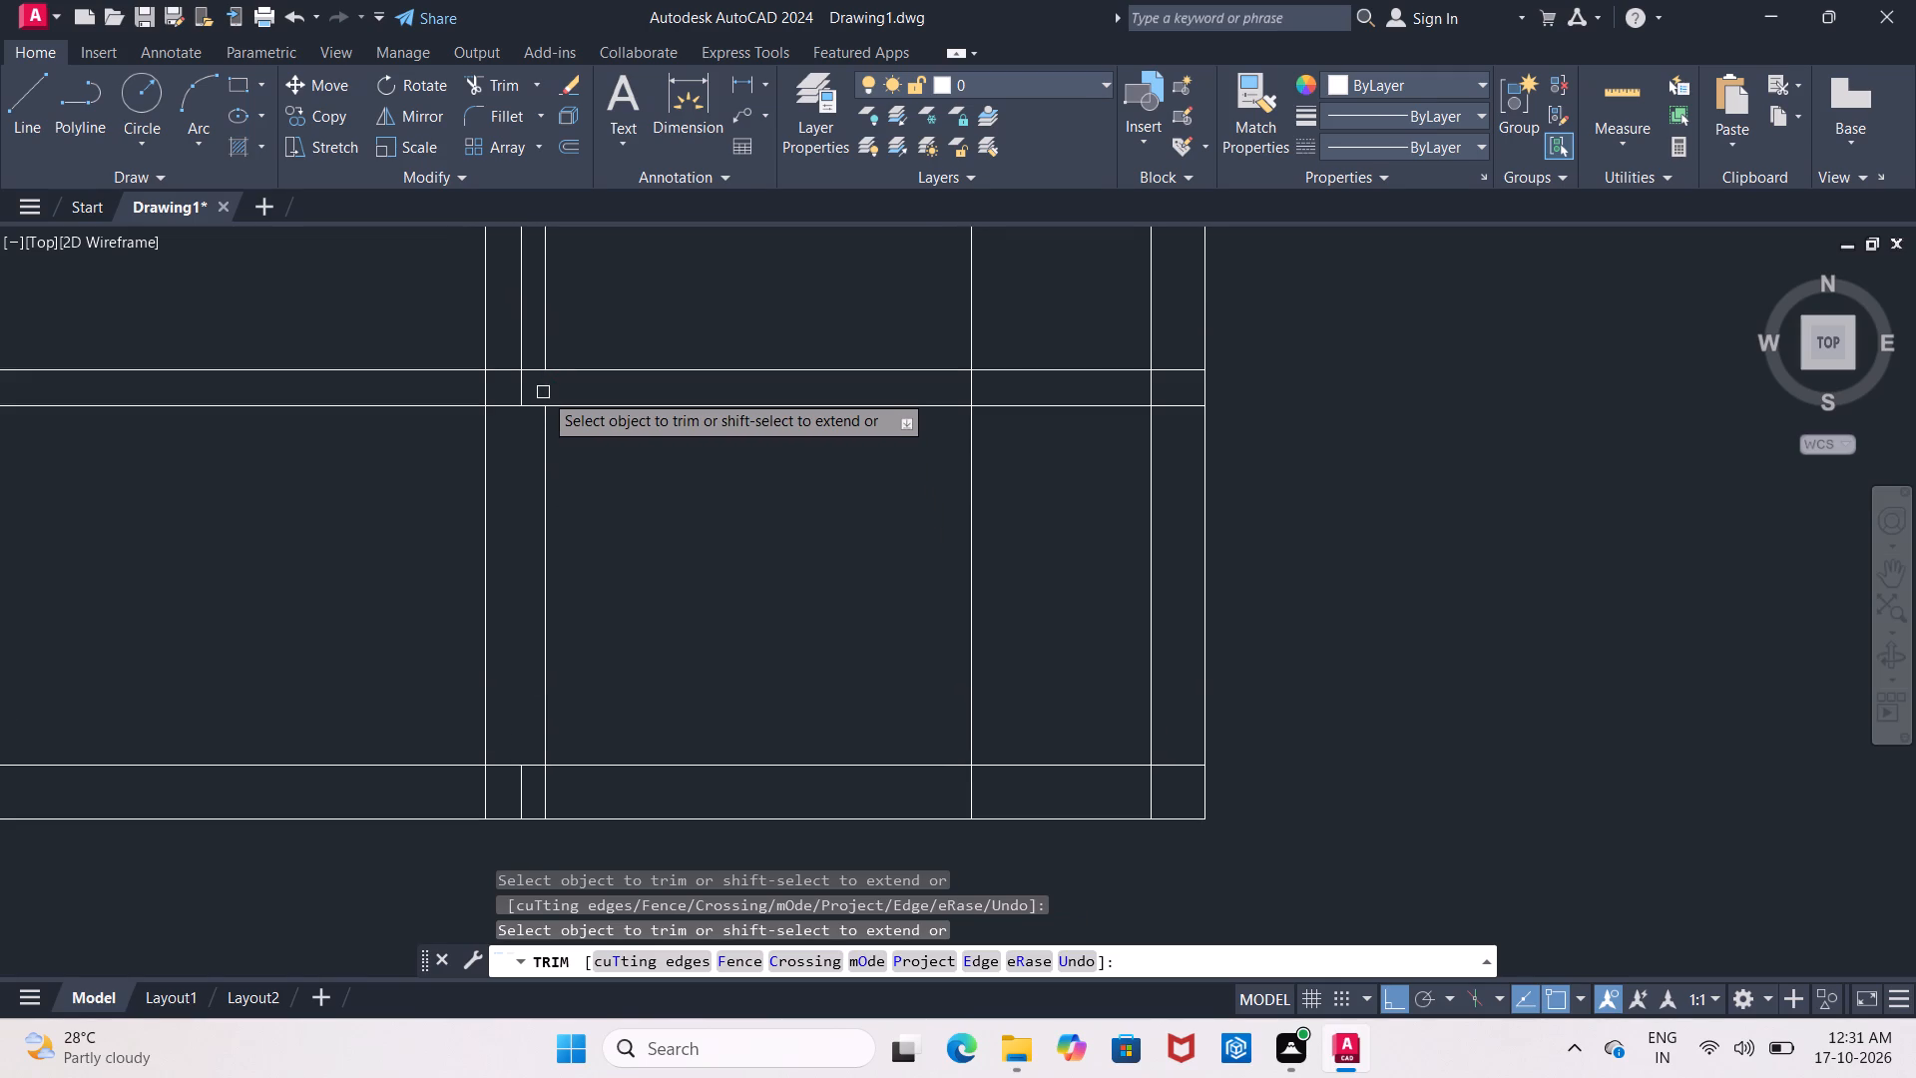
middle_click_drag(543, 392, 554, 462)
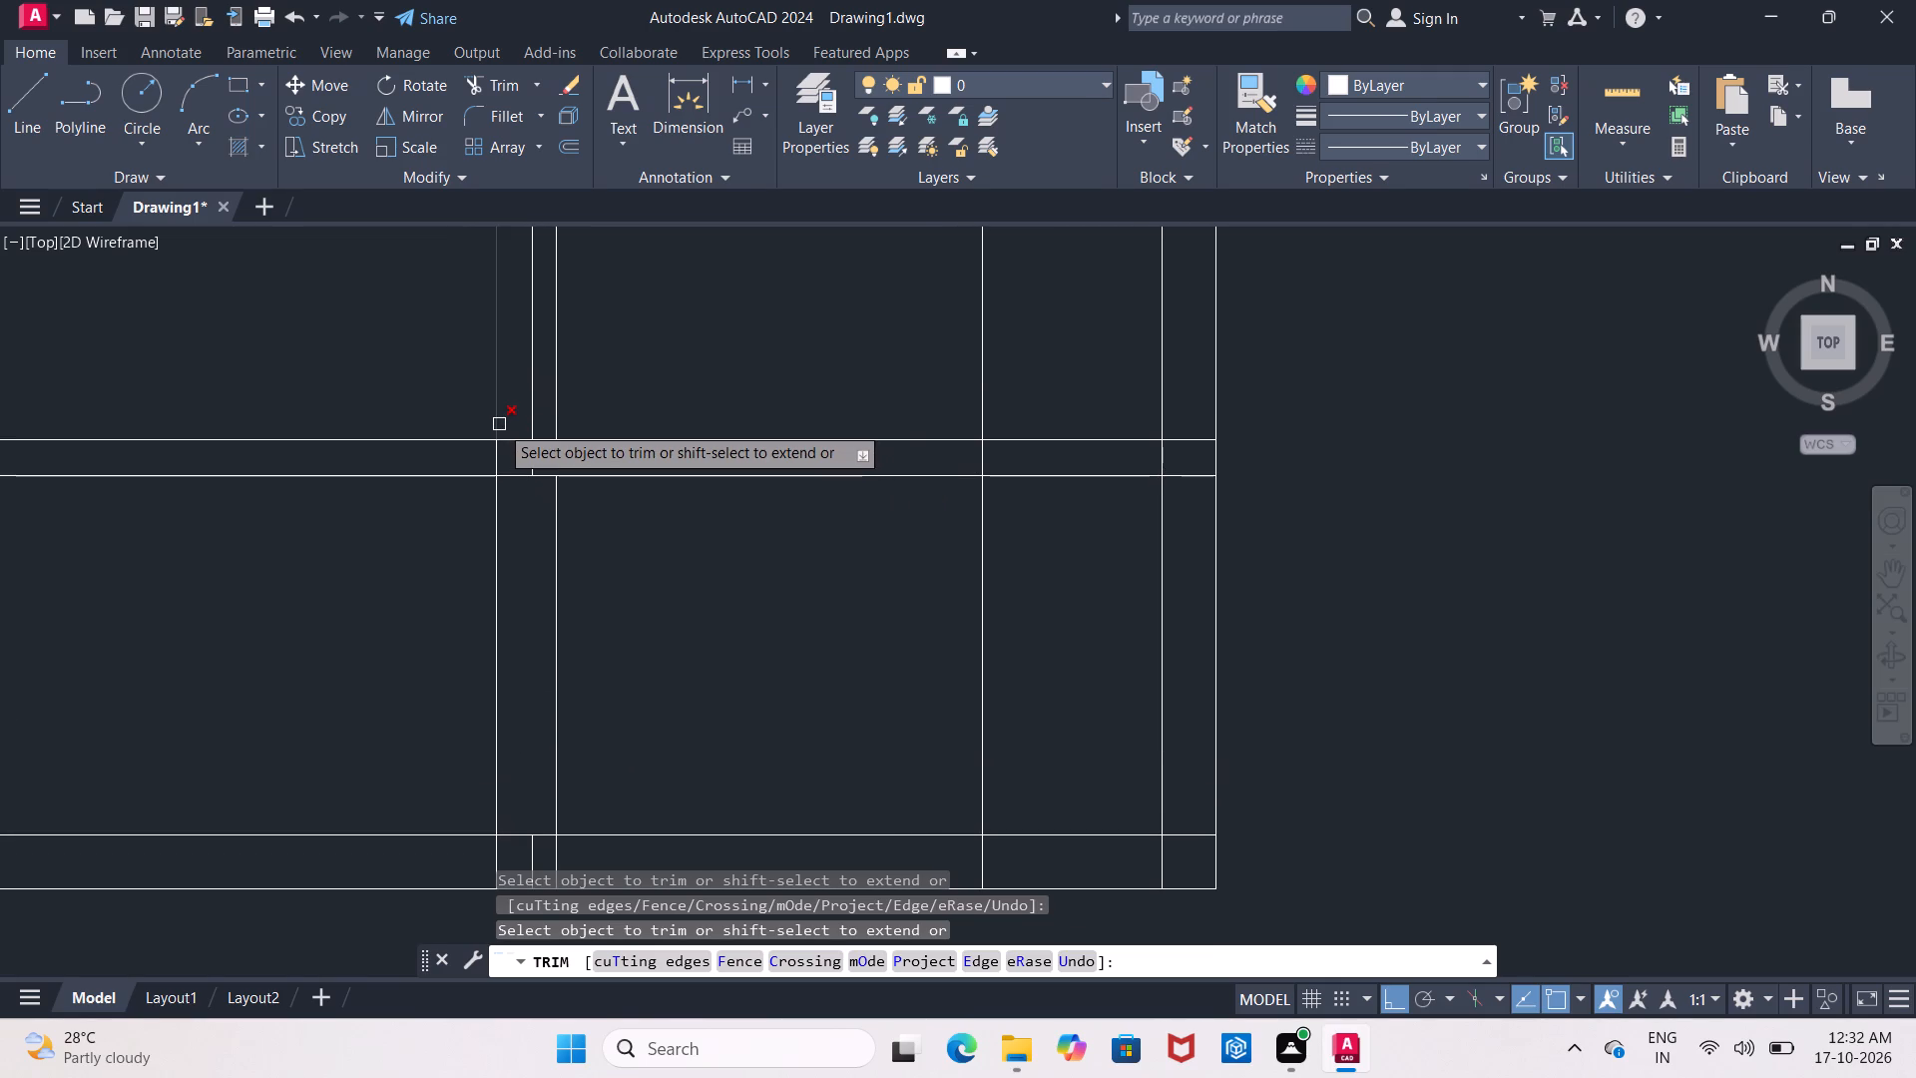
scroll(499, 424, "down", 2)
middle_click_drag(610, 526, 627, 569)
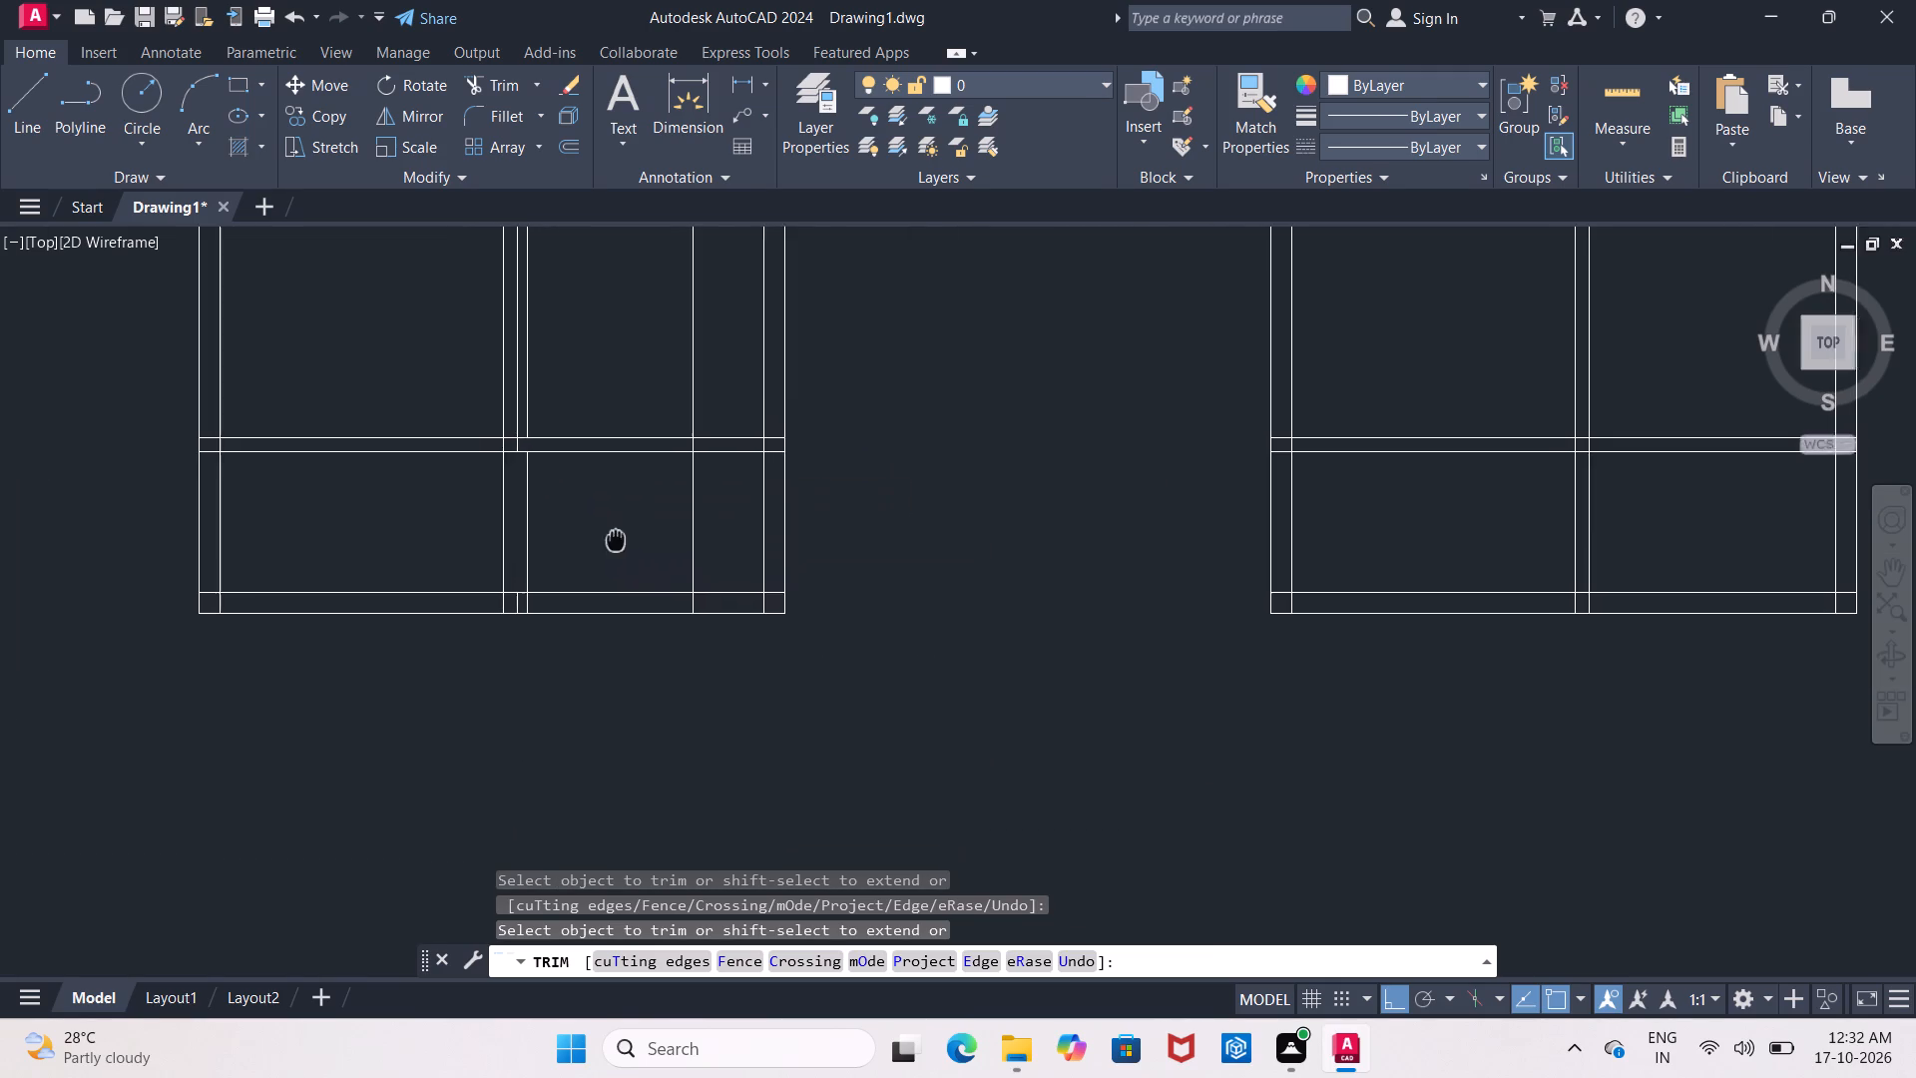
middle_click_drag(627, 569, 656, 722)
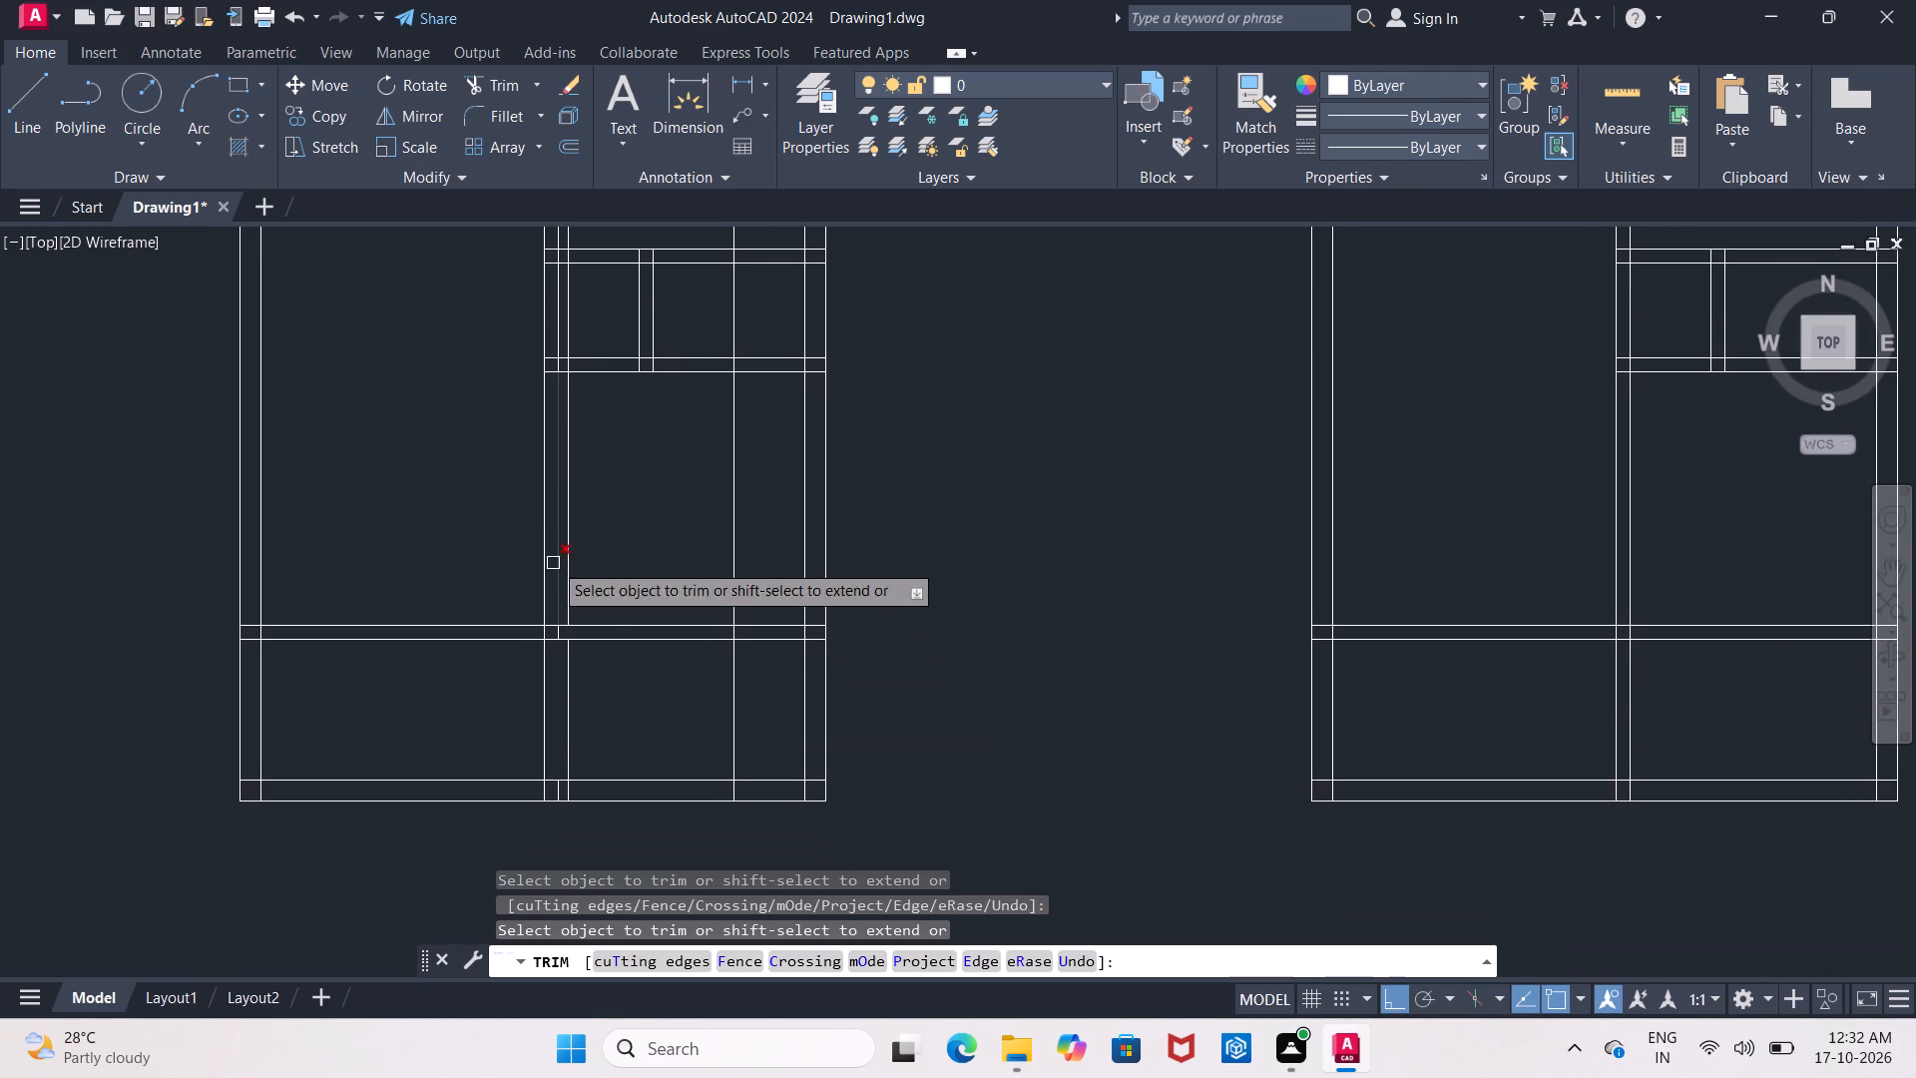
left_click(571, 563)
middle_click_drag(579, 410, 605, 556)
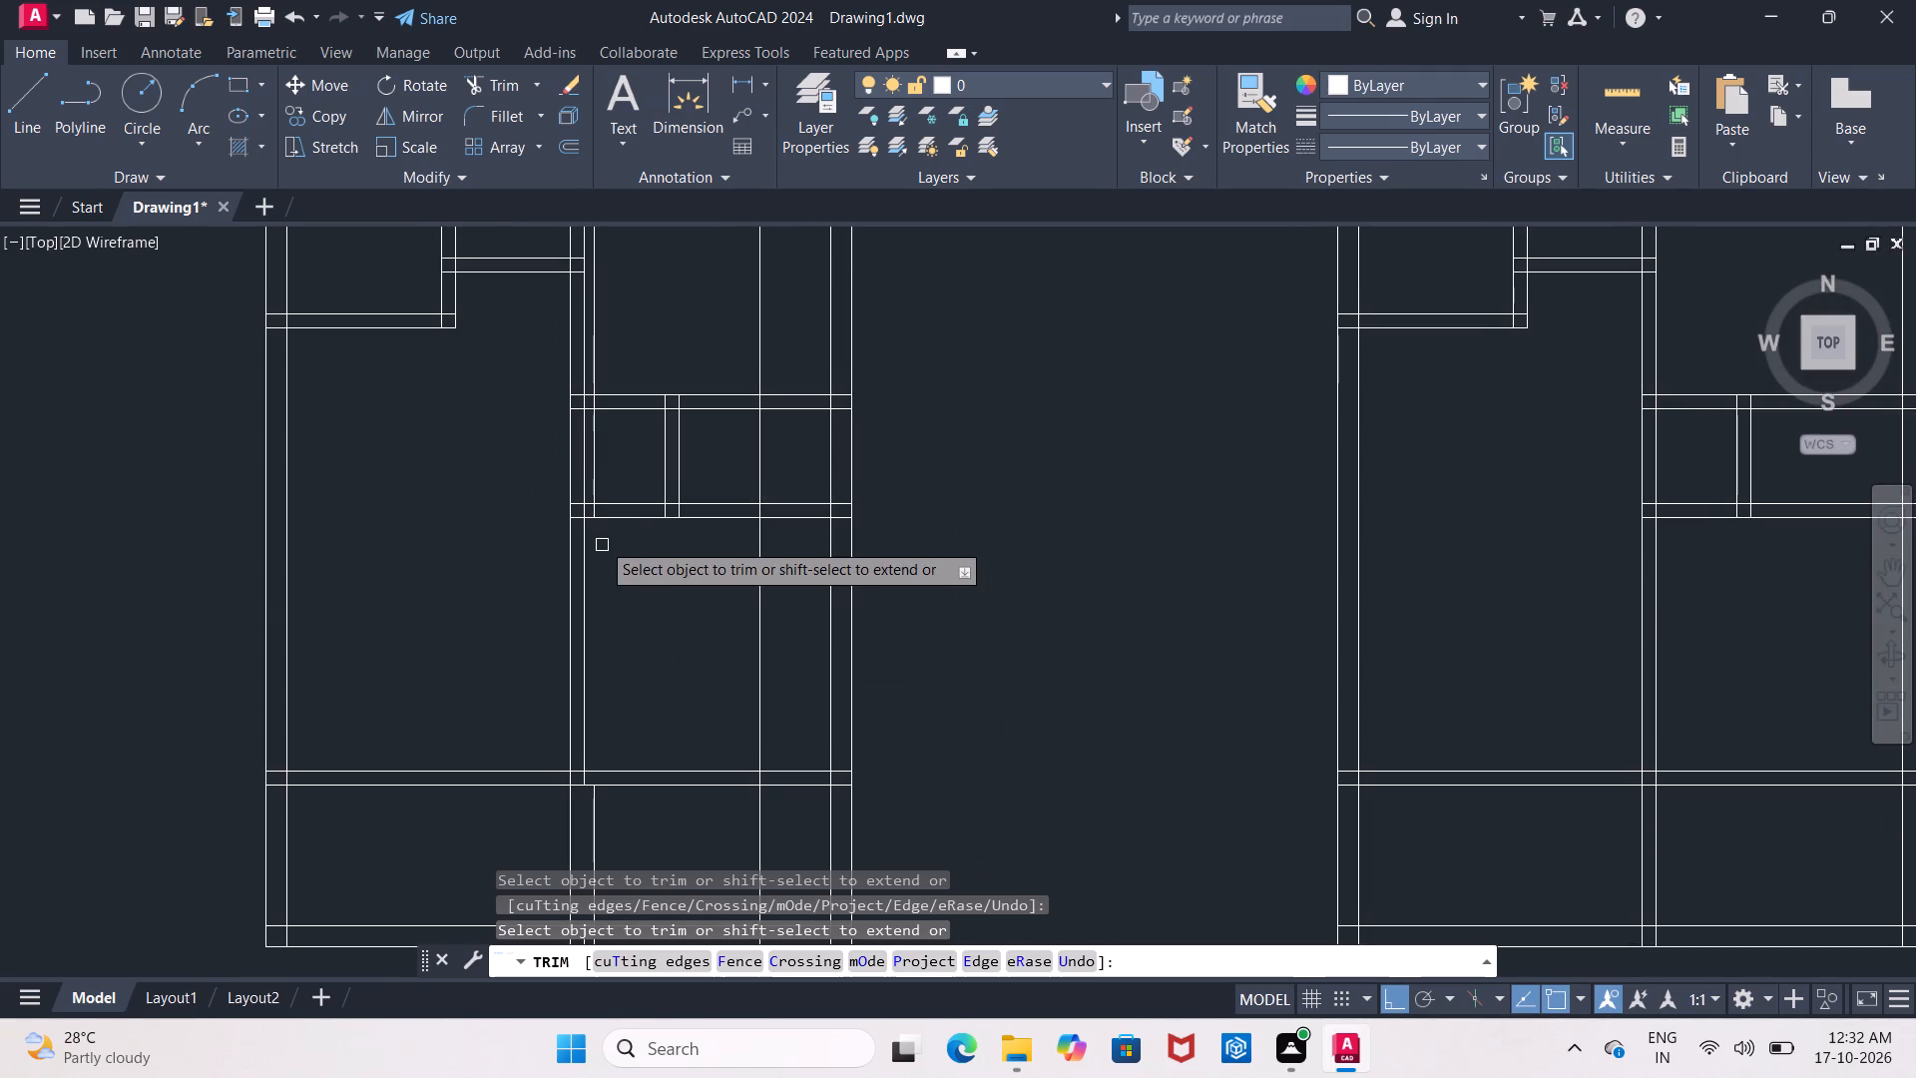
key("Escape")
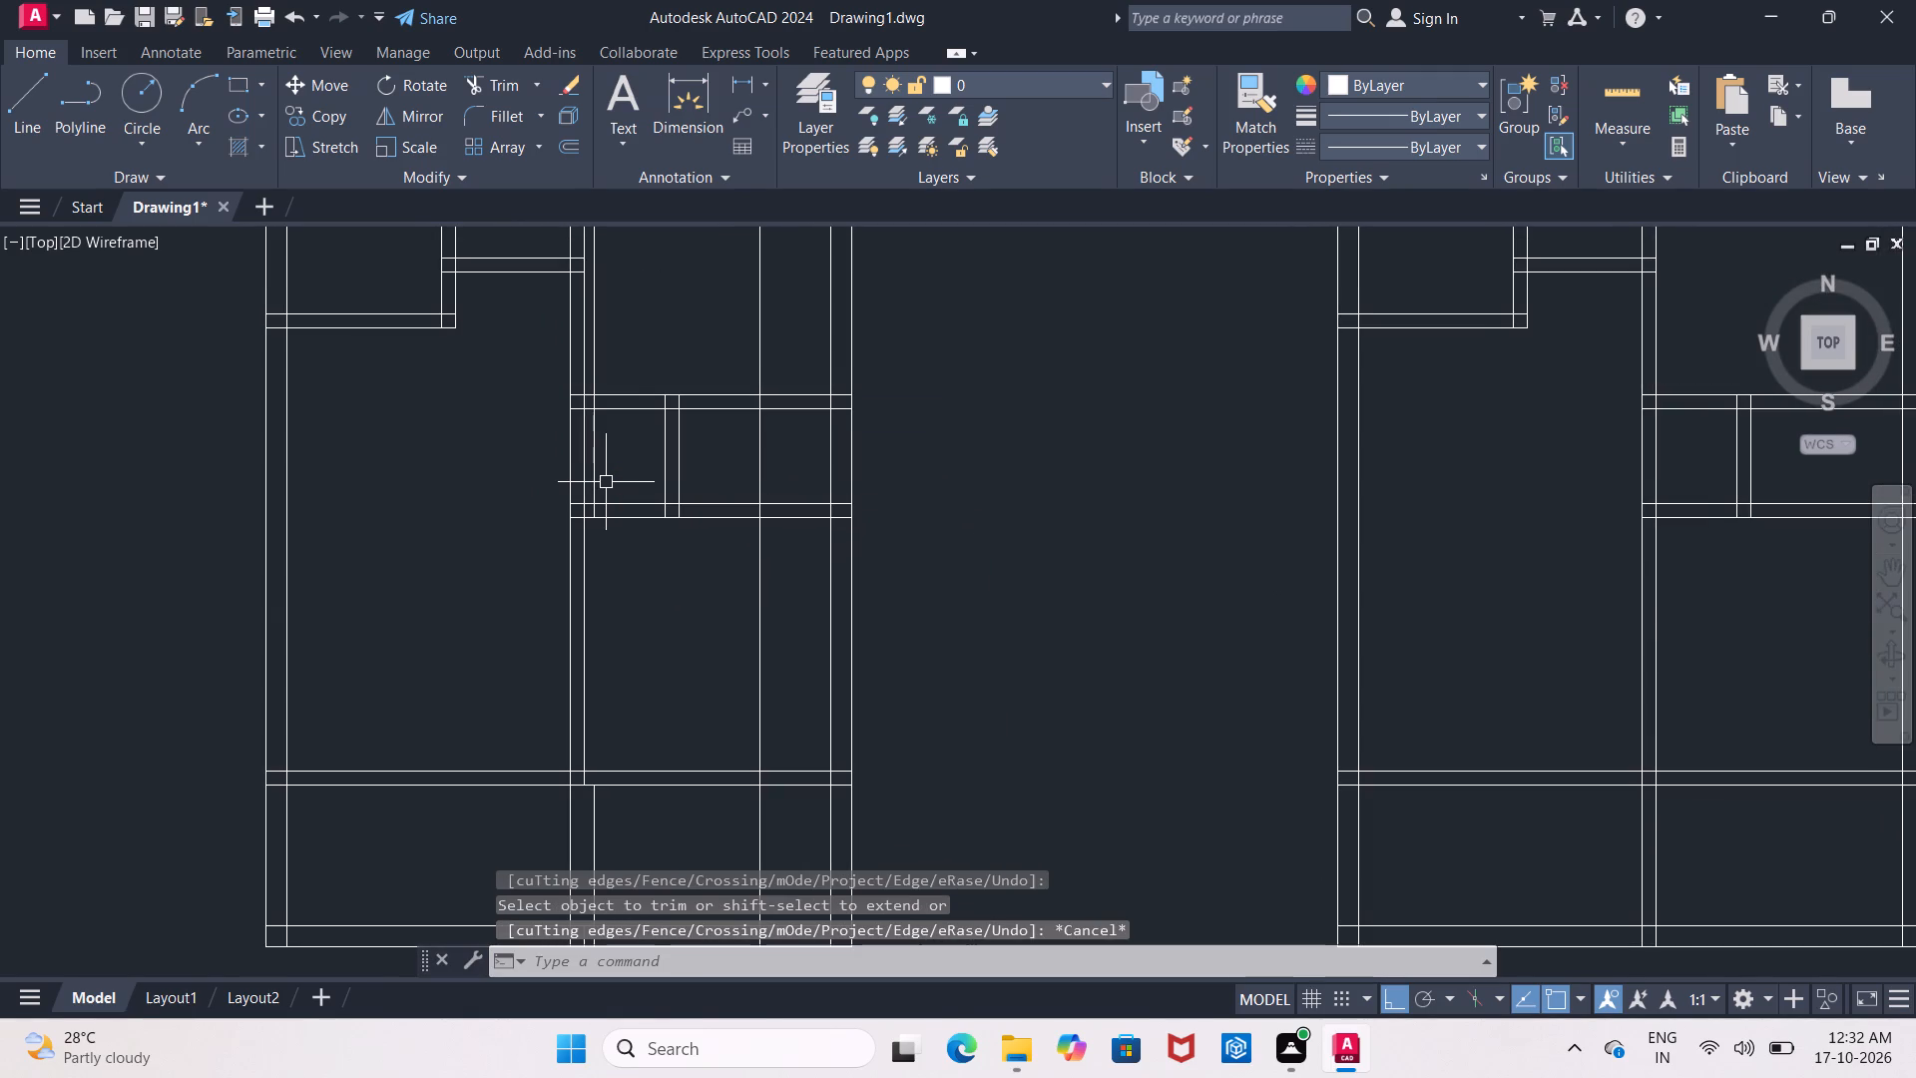
left_click(599, 490)
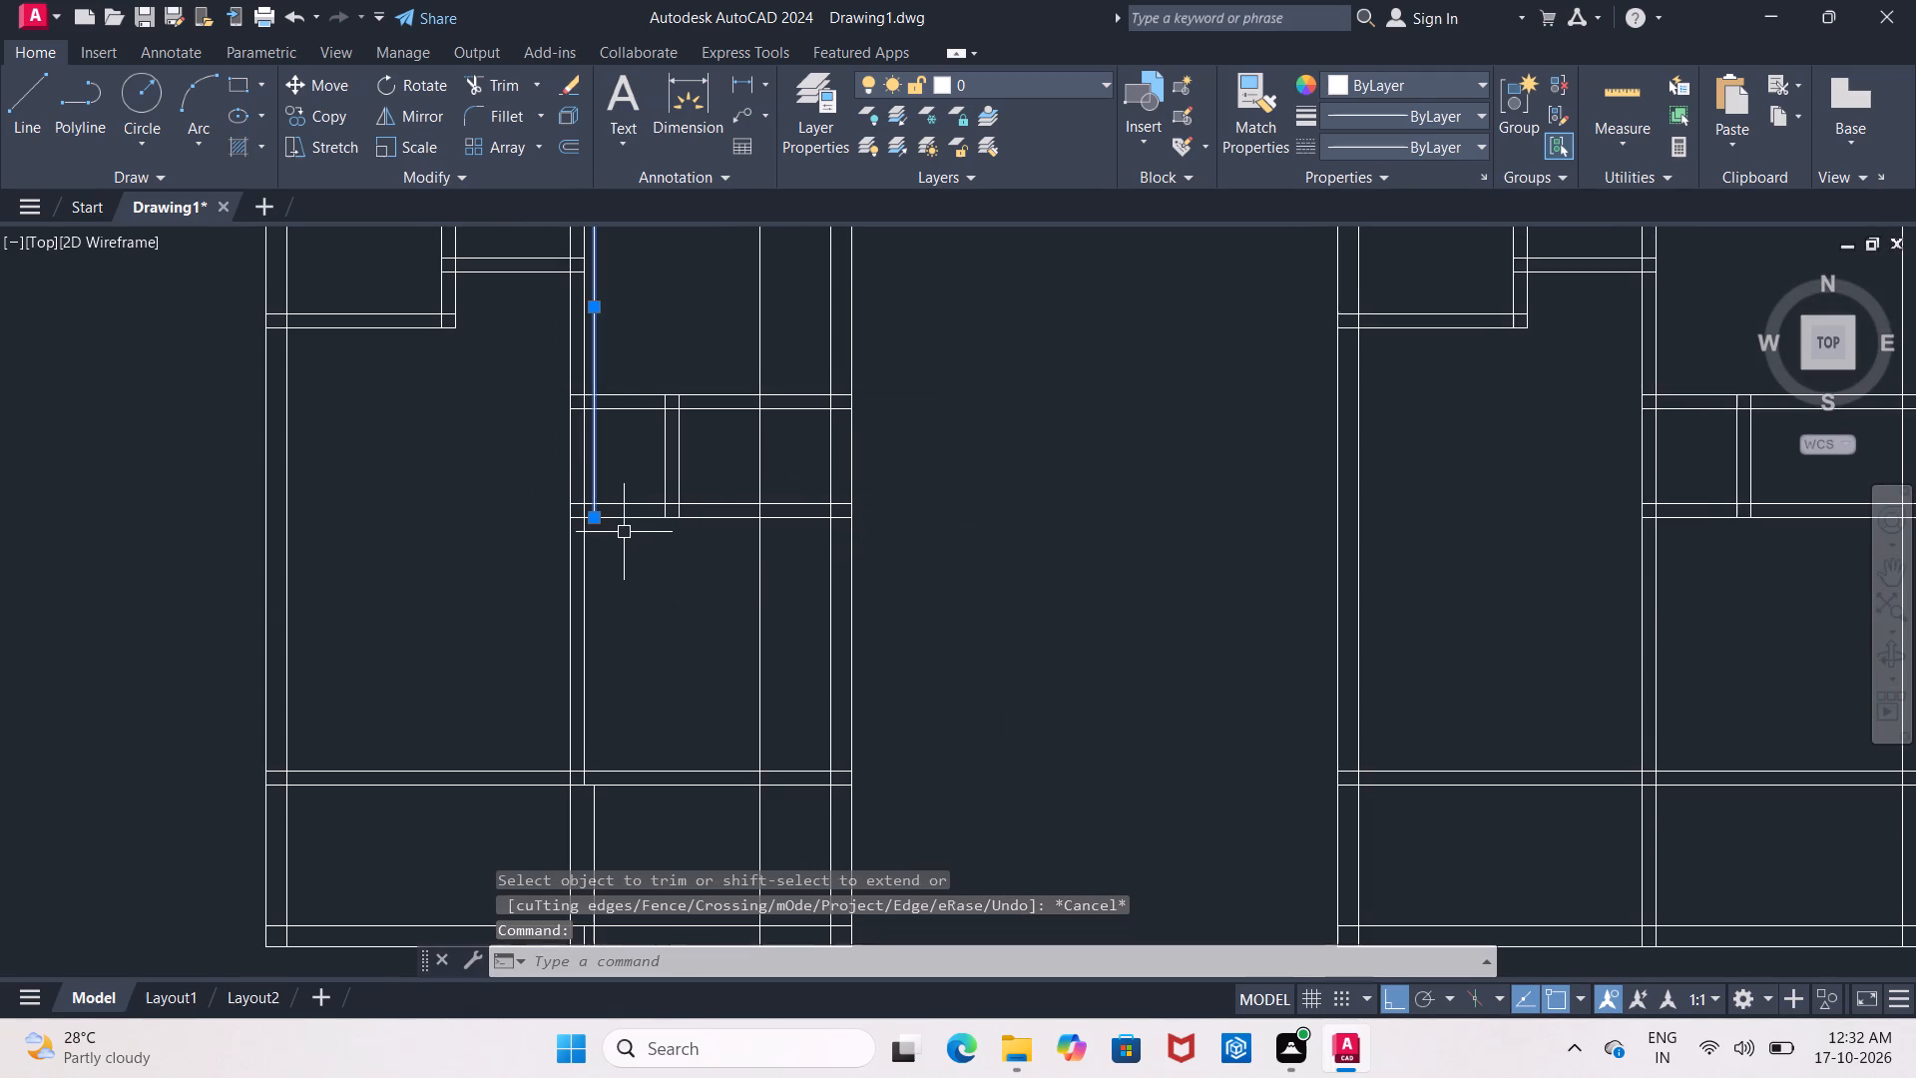
key("Delete")
Erase the short leftover piece of the central partition's old right line inside the bottom outer wall.
scroll(629, 532, "down", 3)
scroll(634, 623, "up", 4)
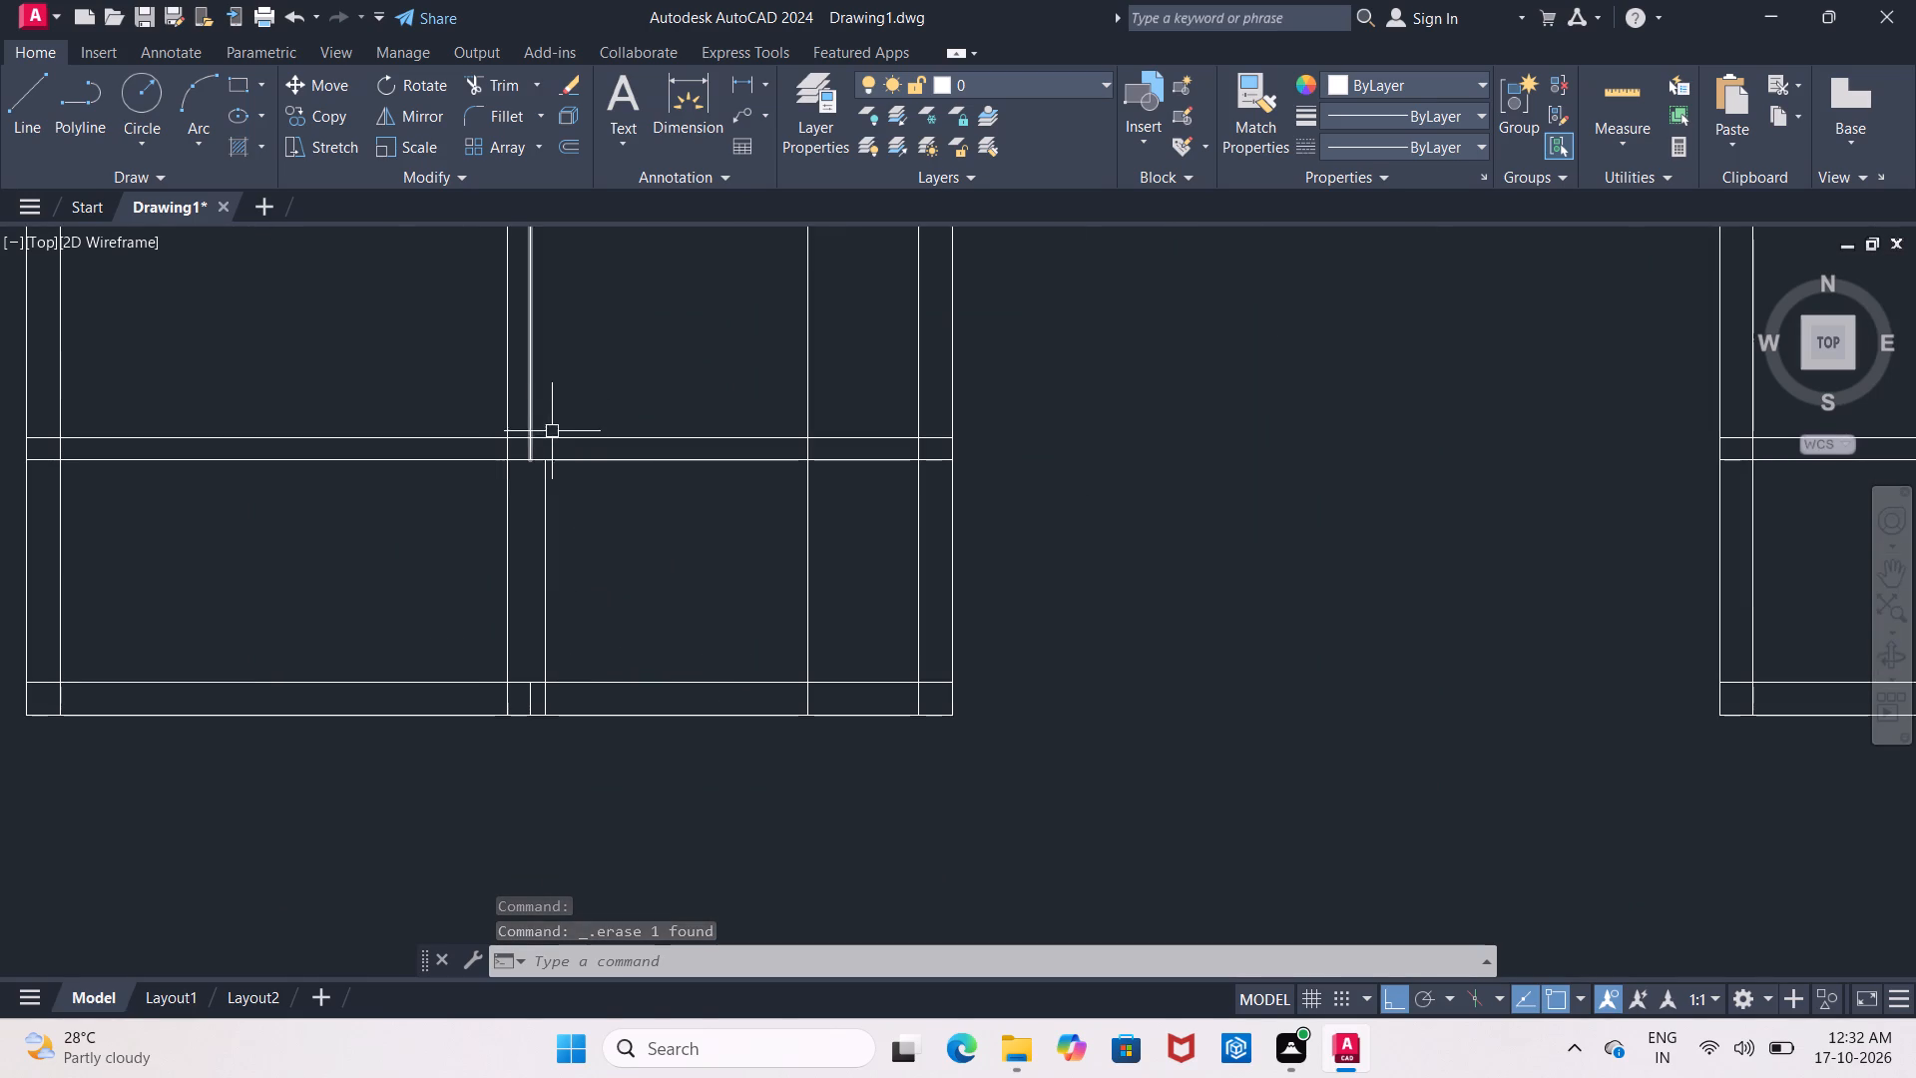
left_click(527, 702)
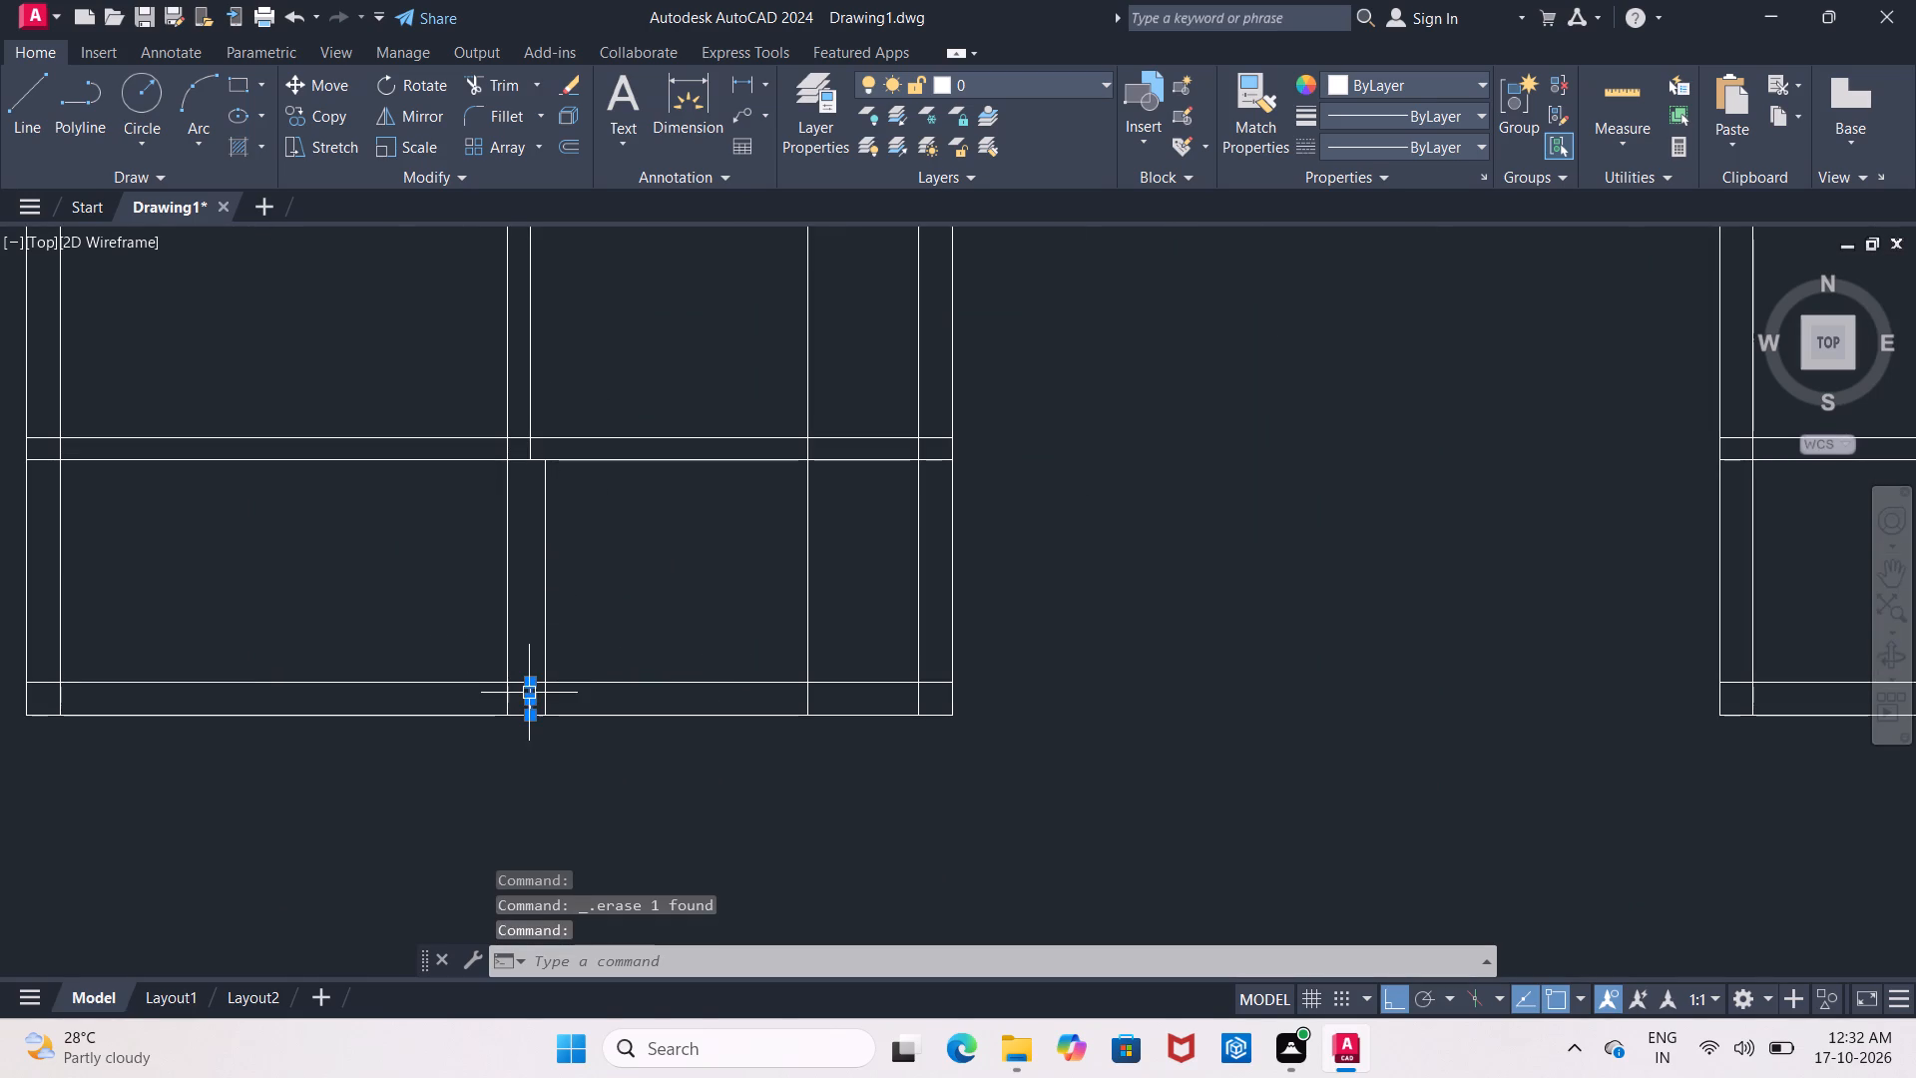
key("Delete")
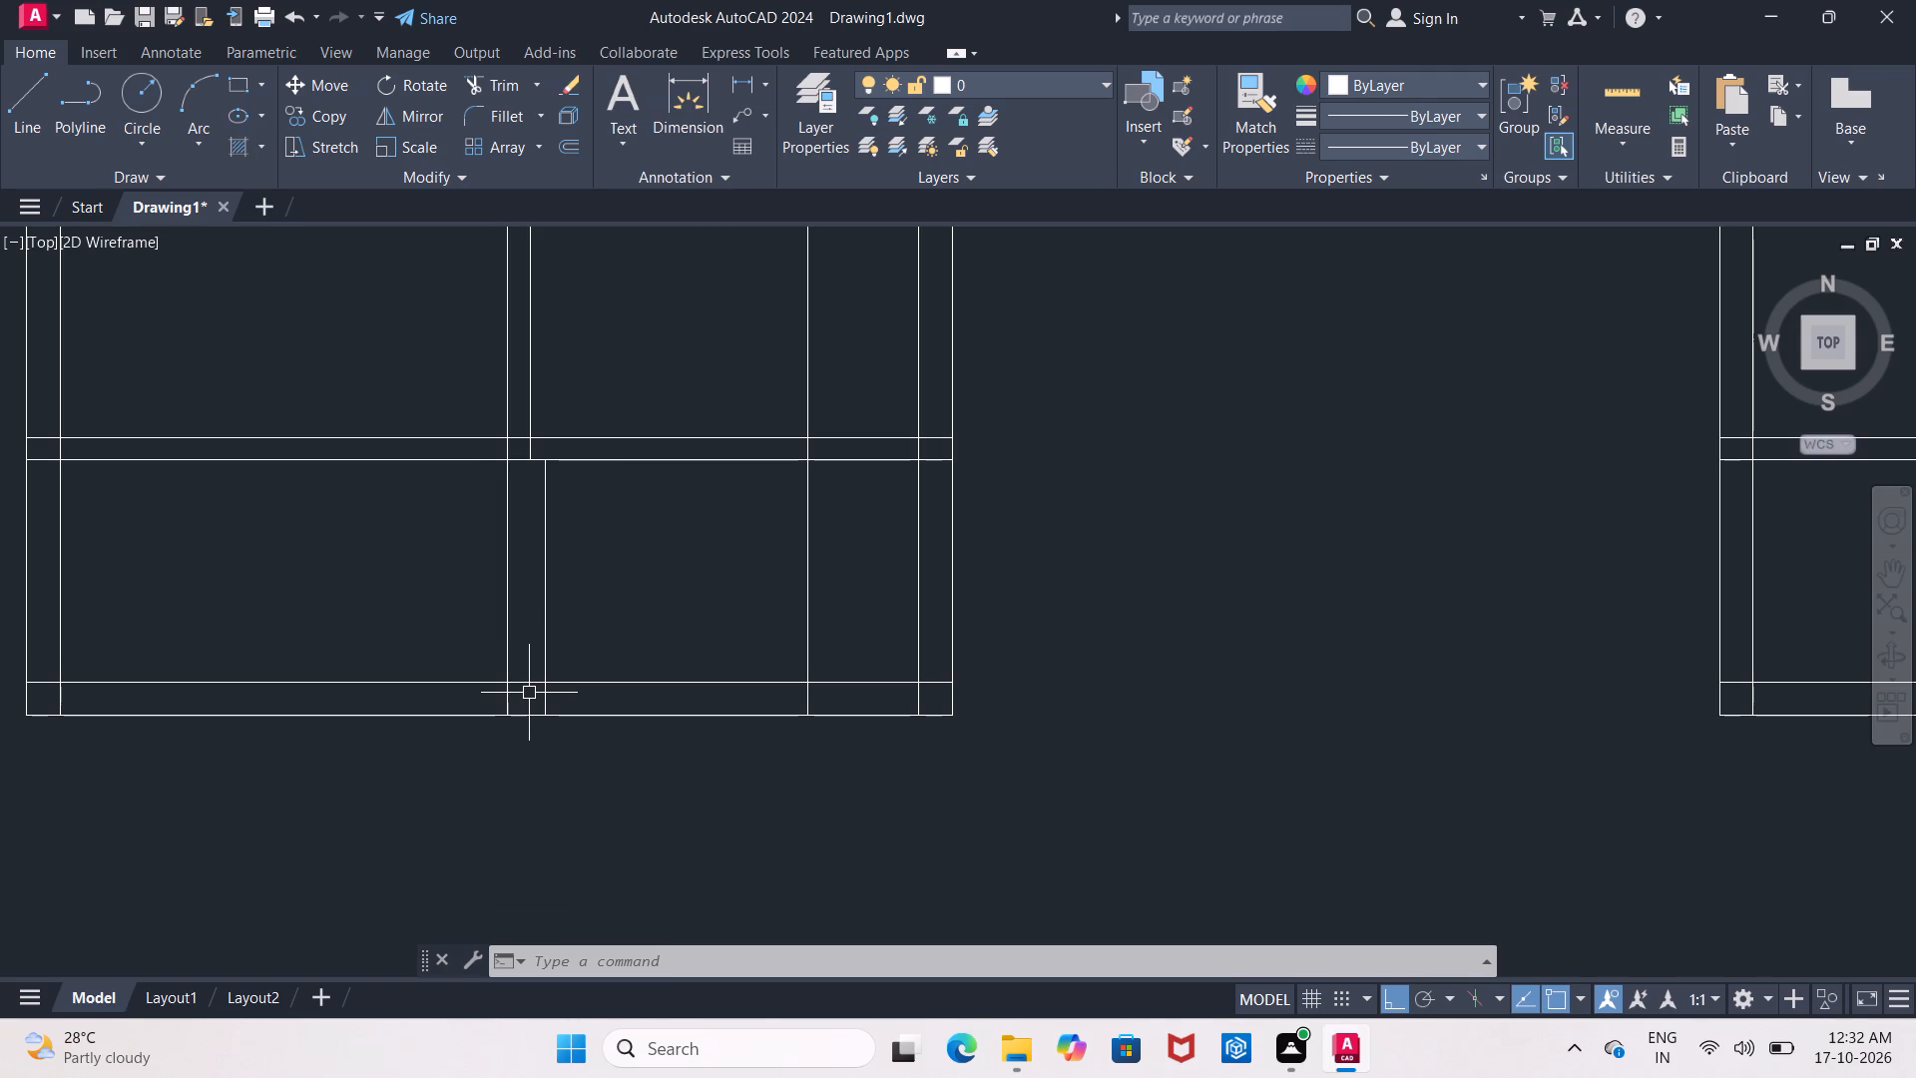
key("Return")
key("Return")
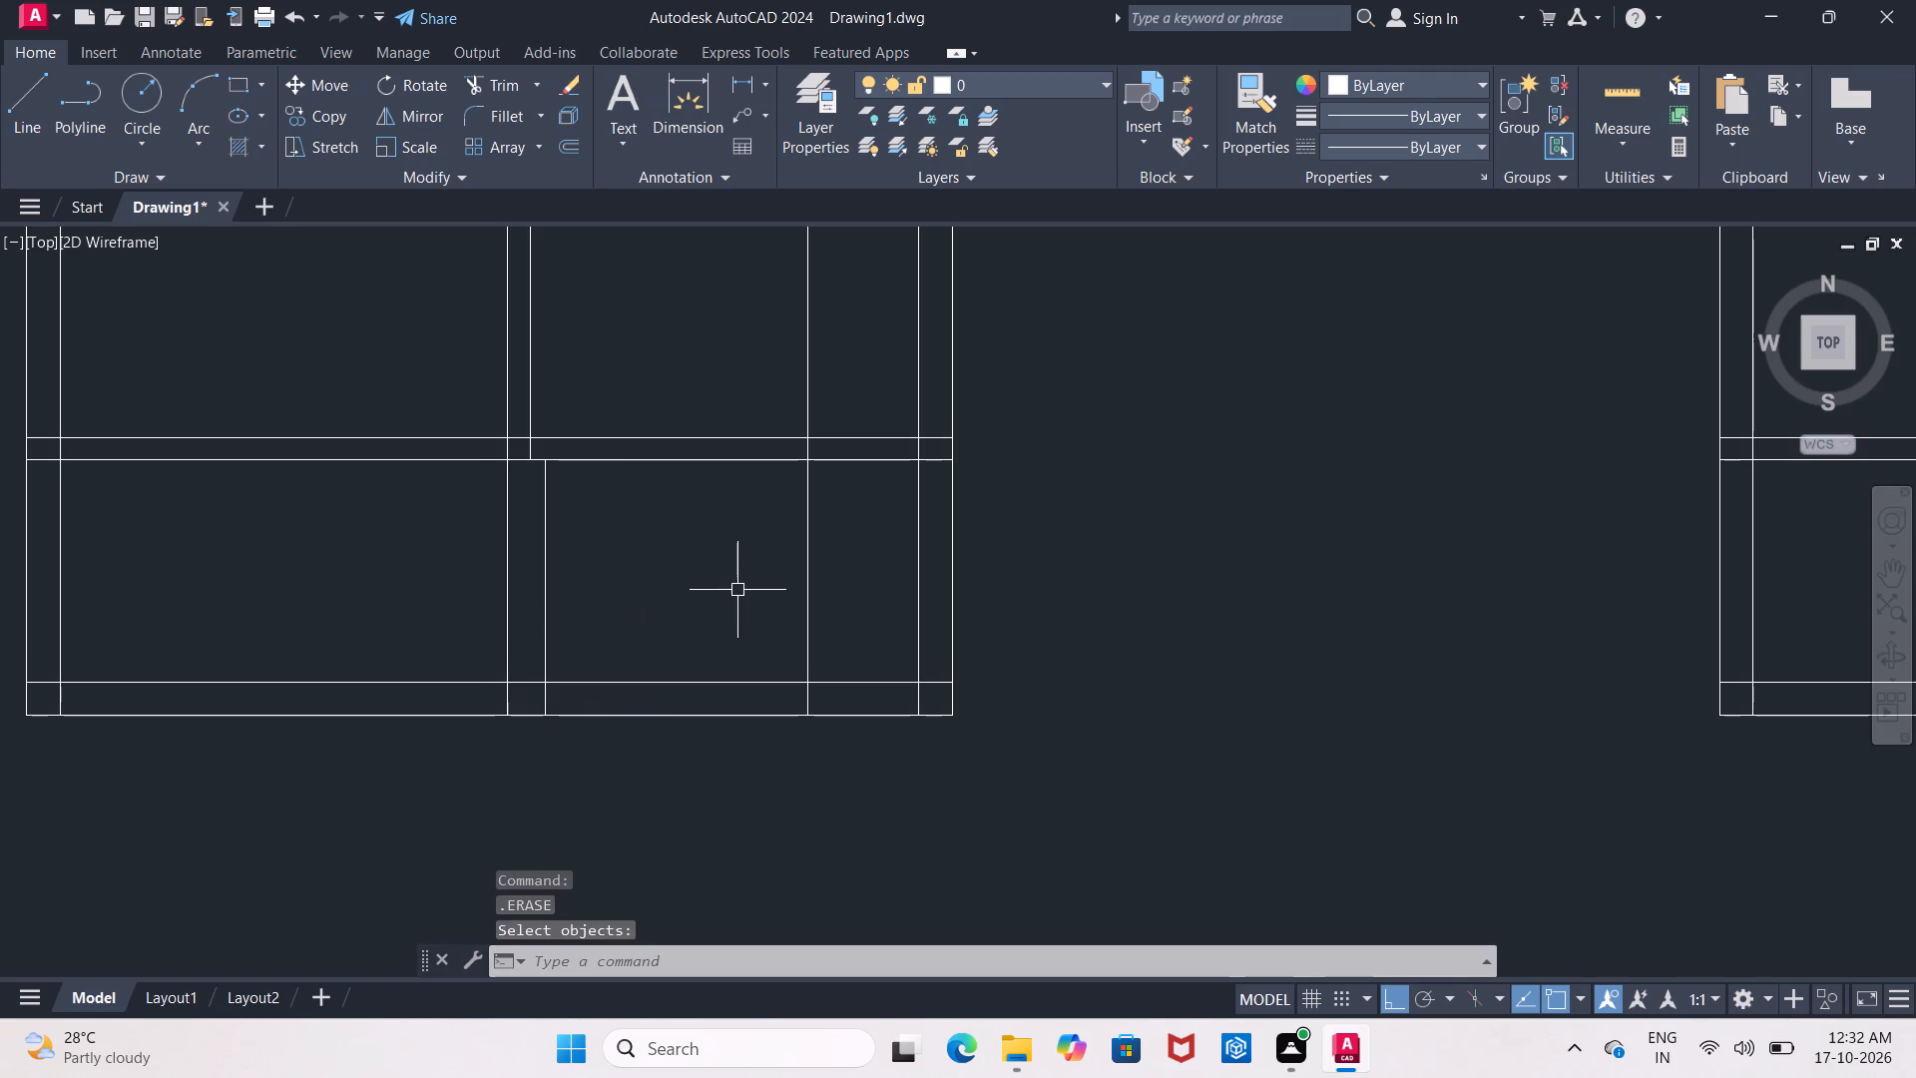
Add six vertical lines at 10" spacing rightward across the bottom-right room using Offset, plus one 10" left of the long 2'6" line.
key("Return")
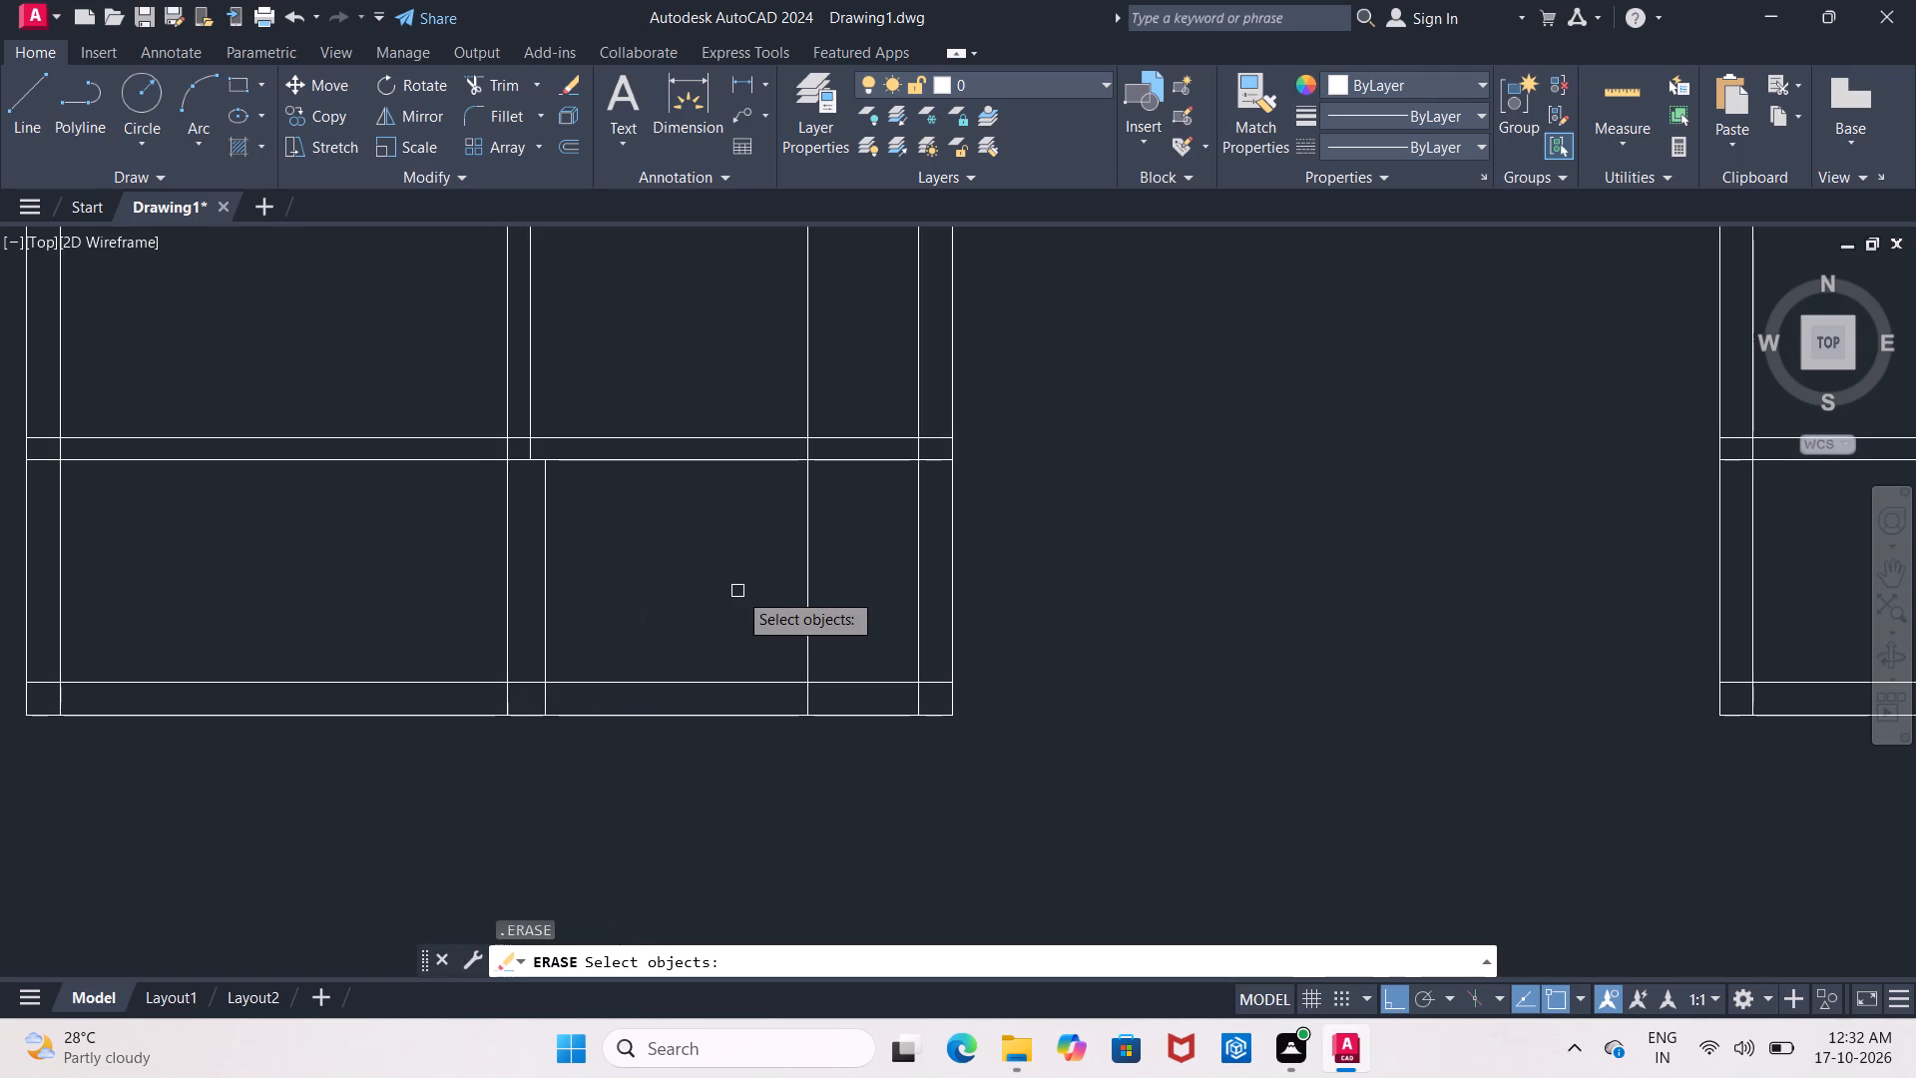
key("Escape")
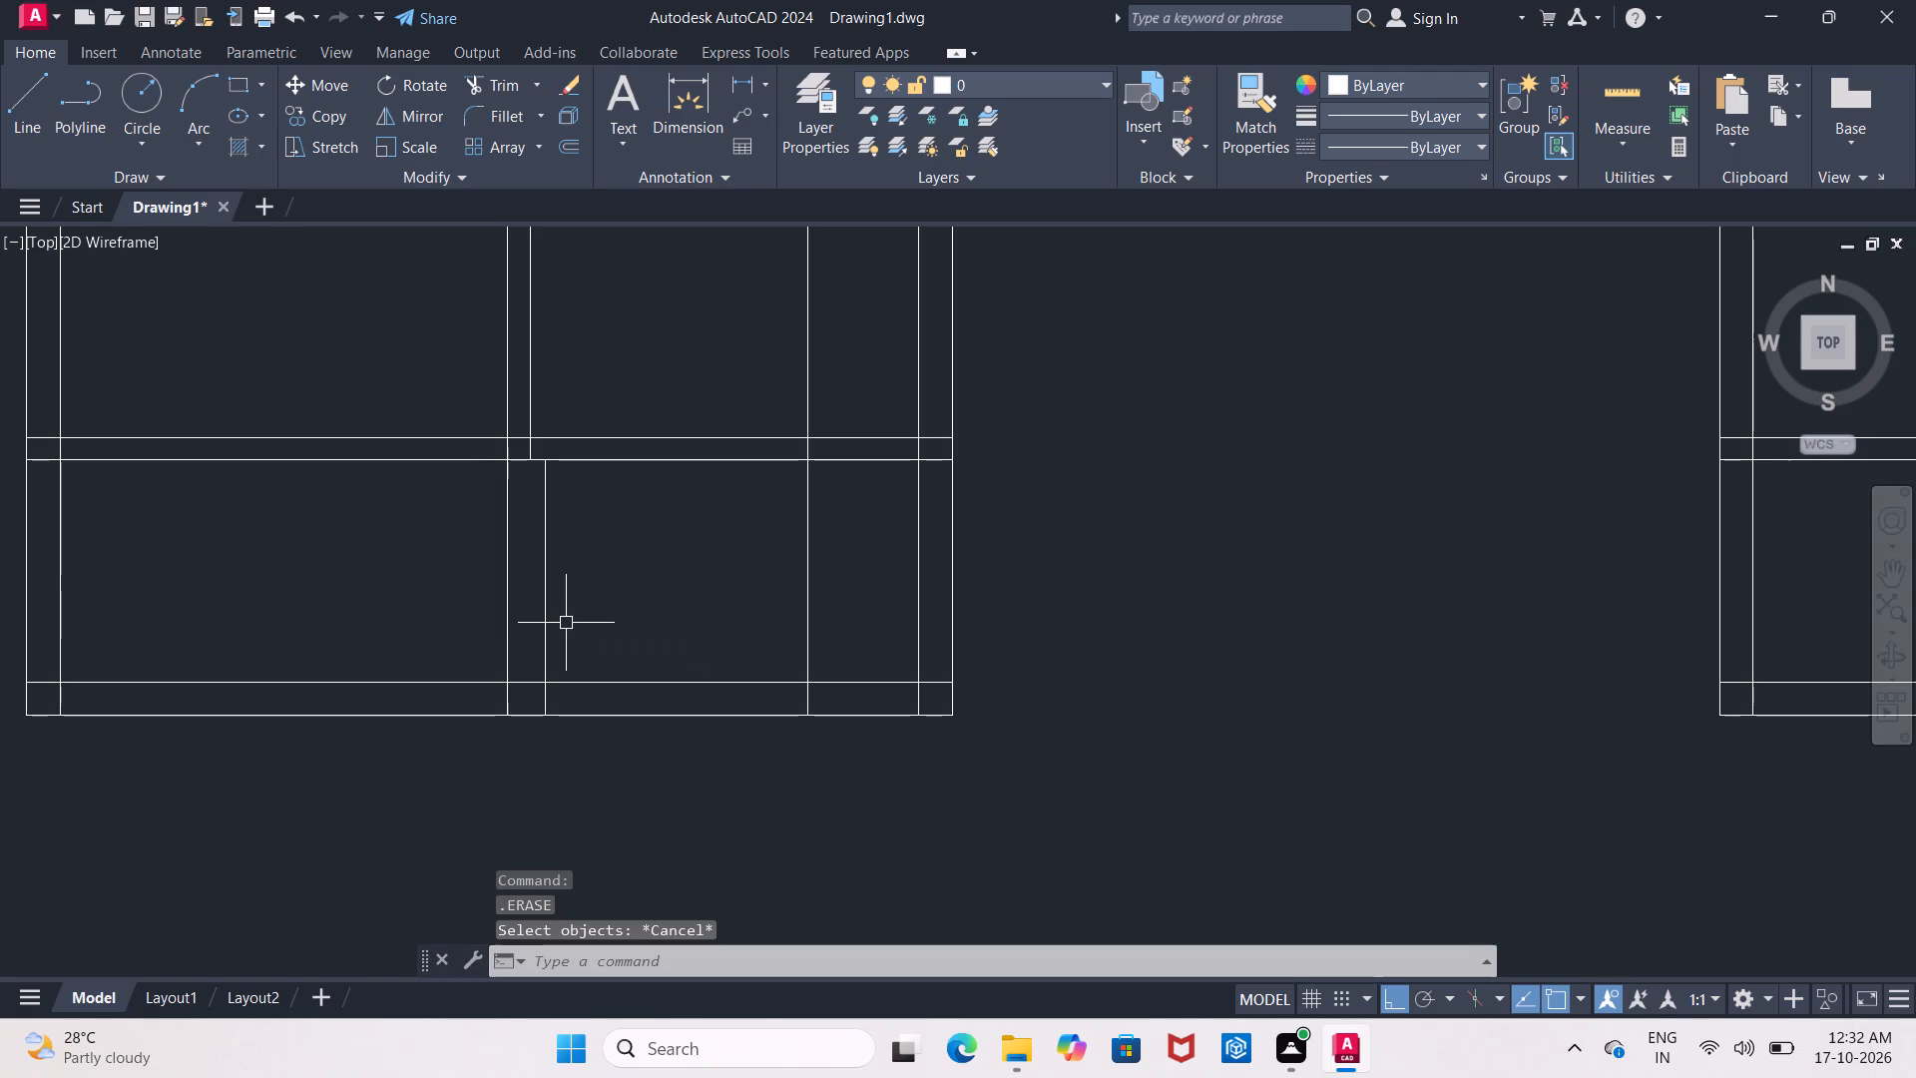
key("o")
key("Return")
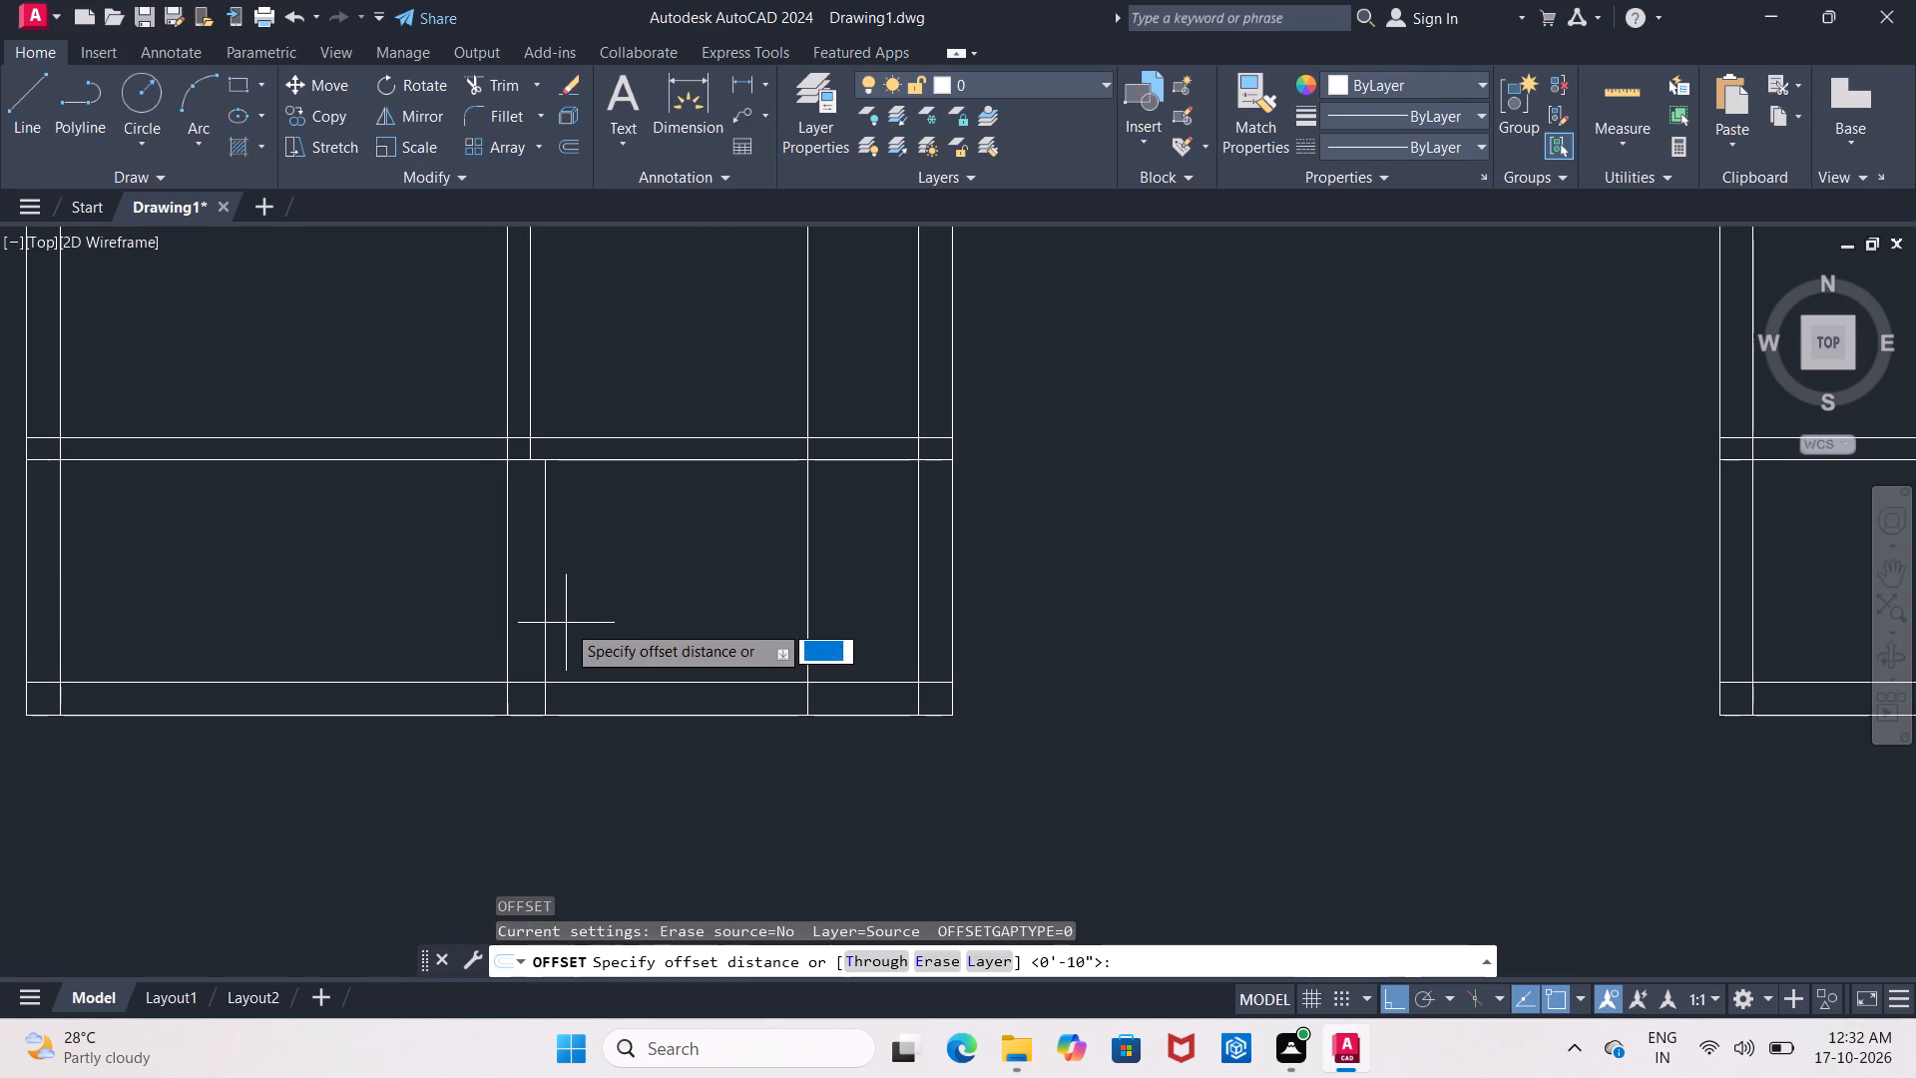
type("10\"")
key("Return")
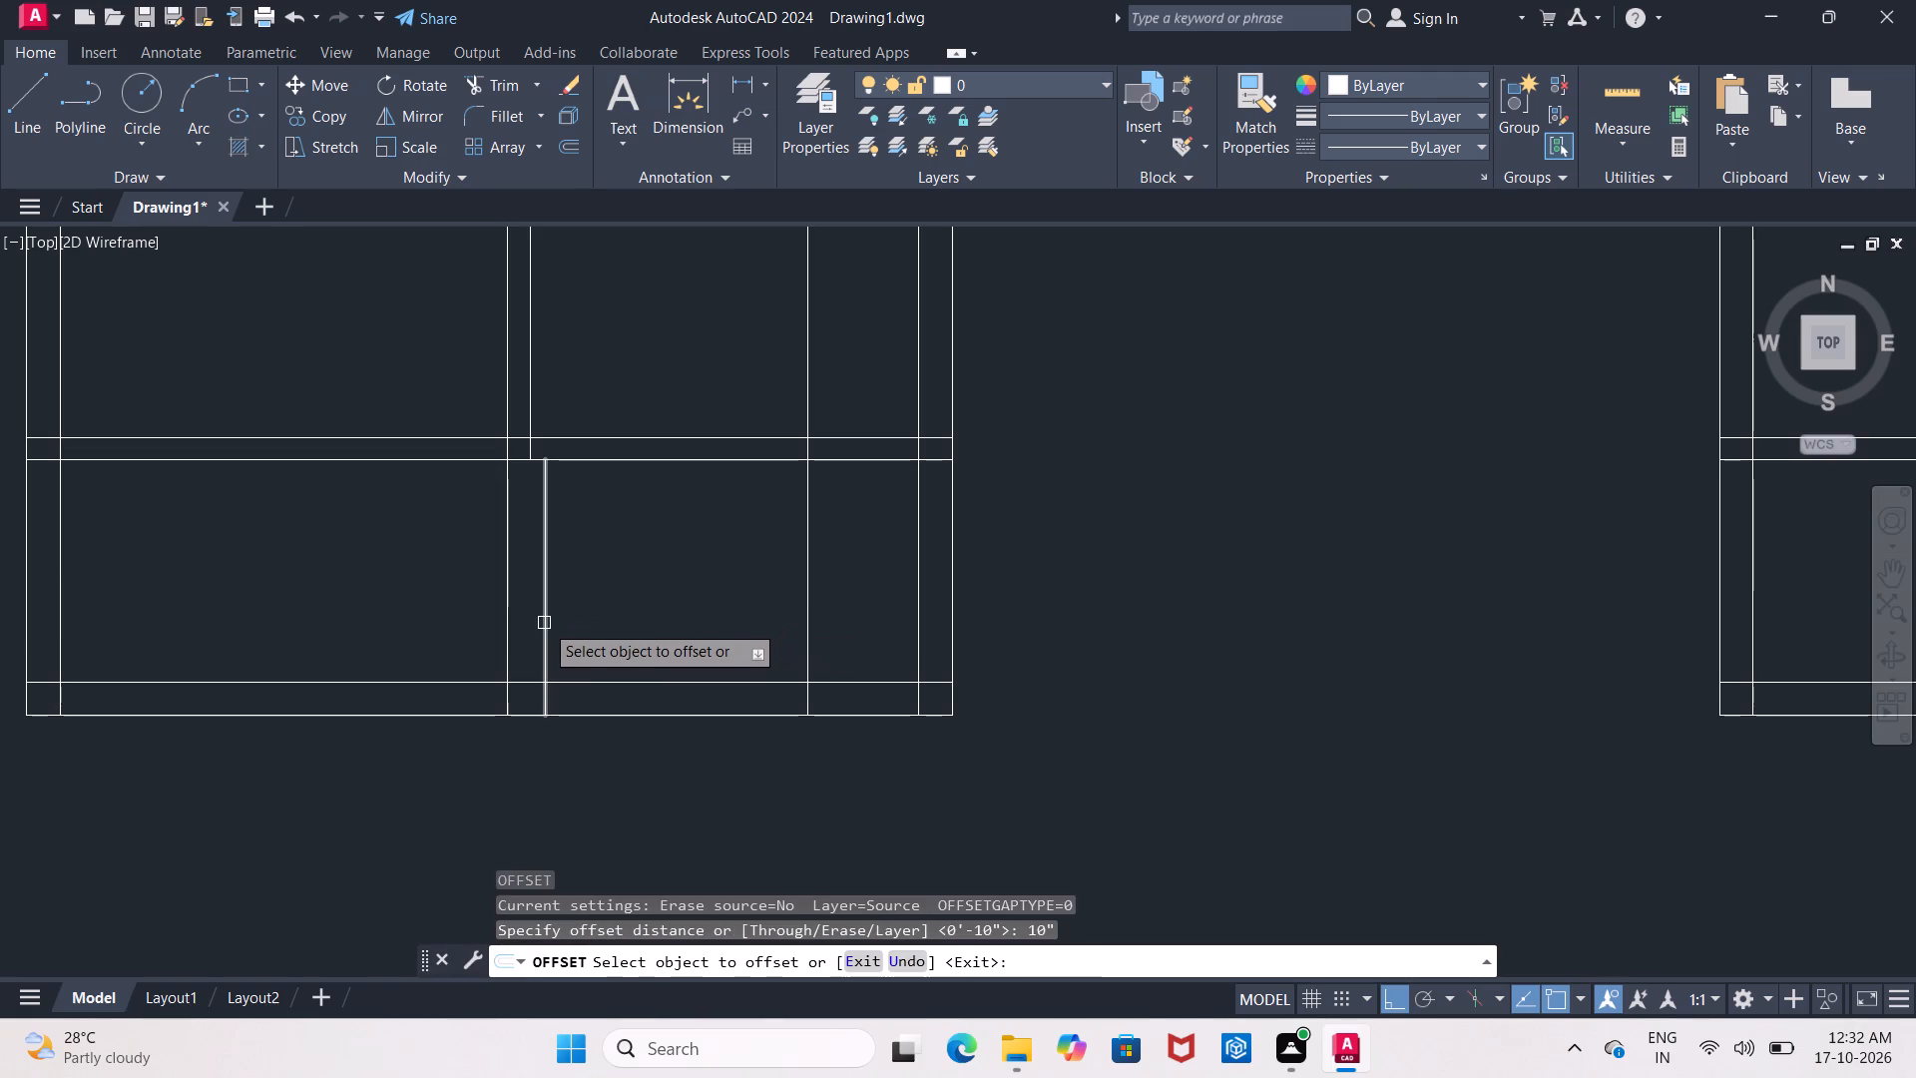
left_click(544, 623)
left_click(584, 629)
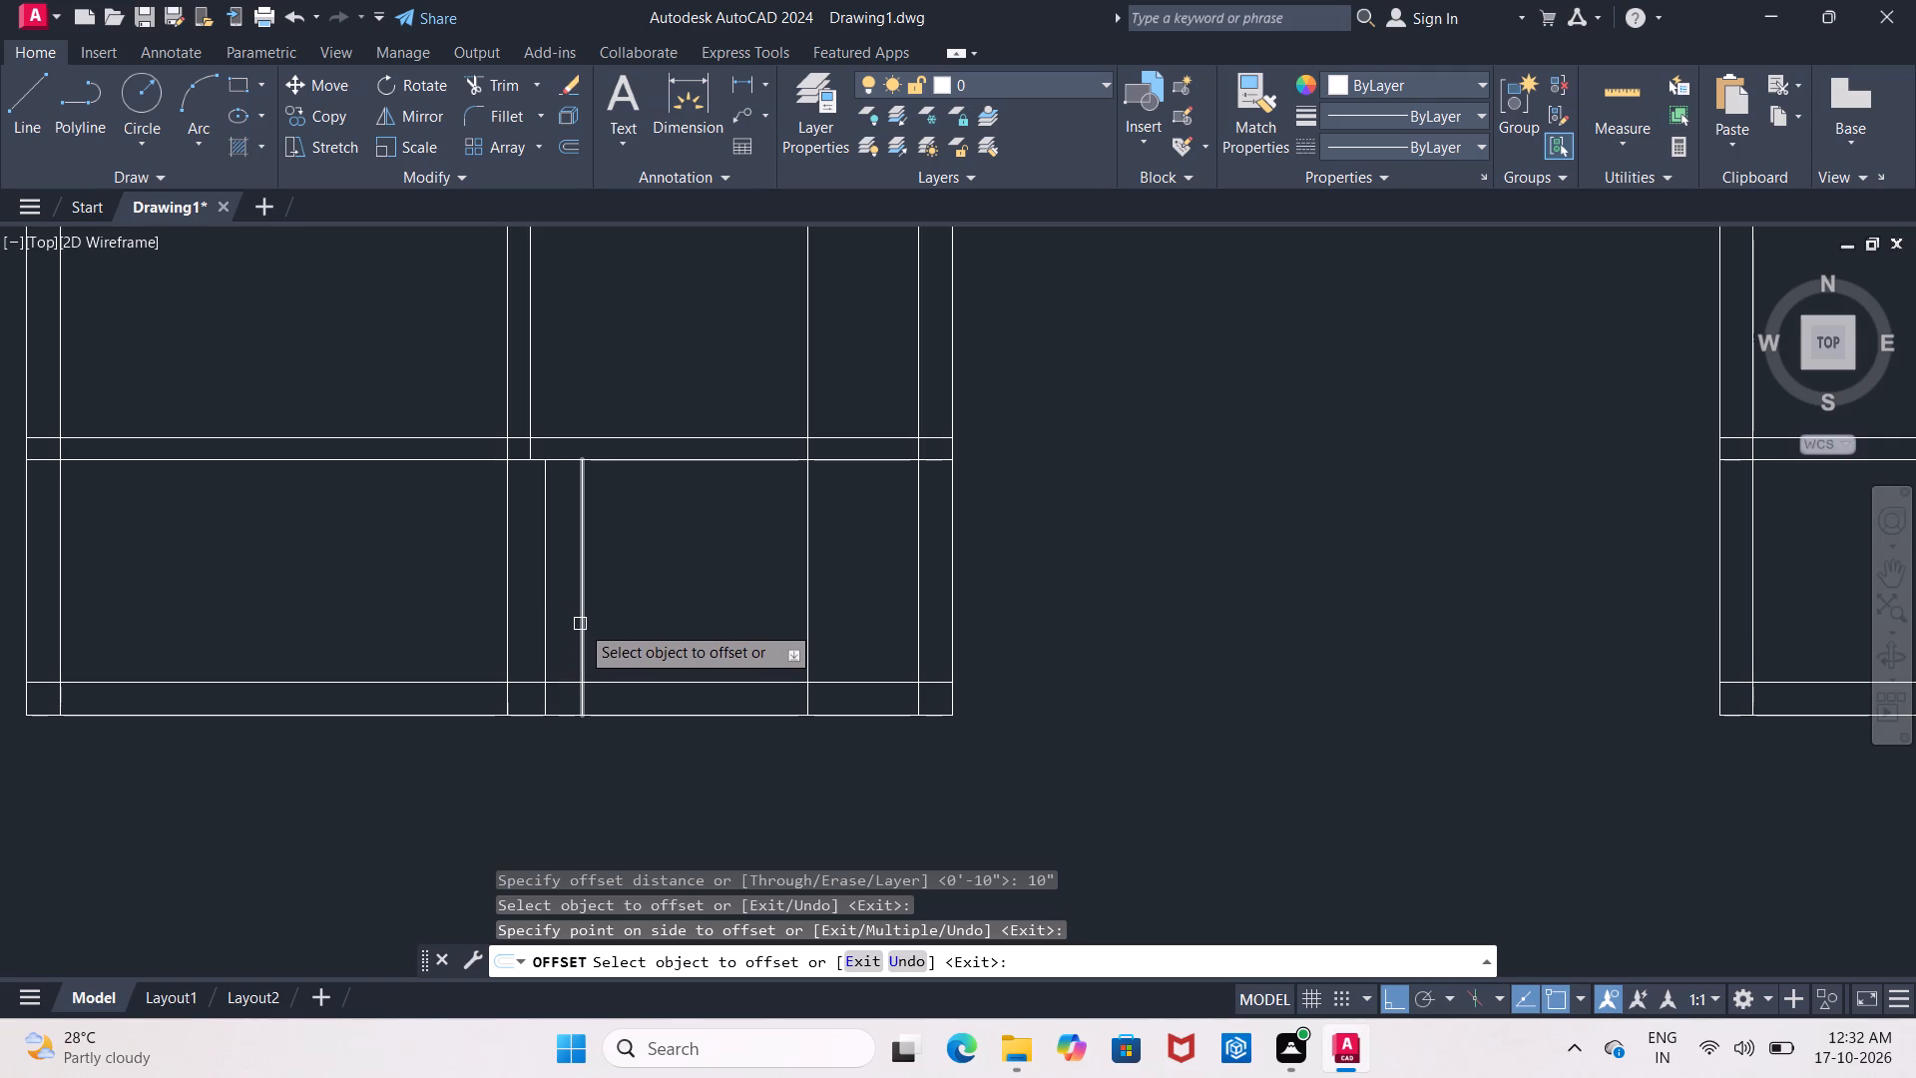
left_click(580, 624)
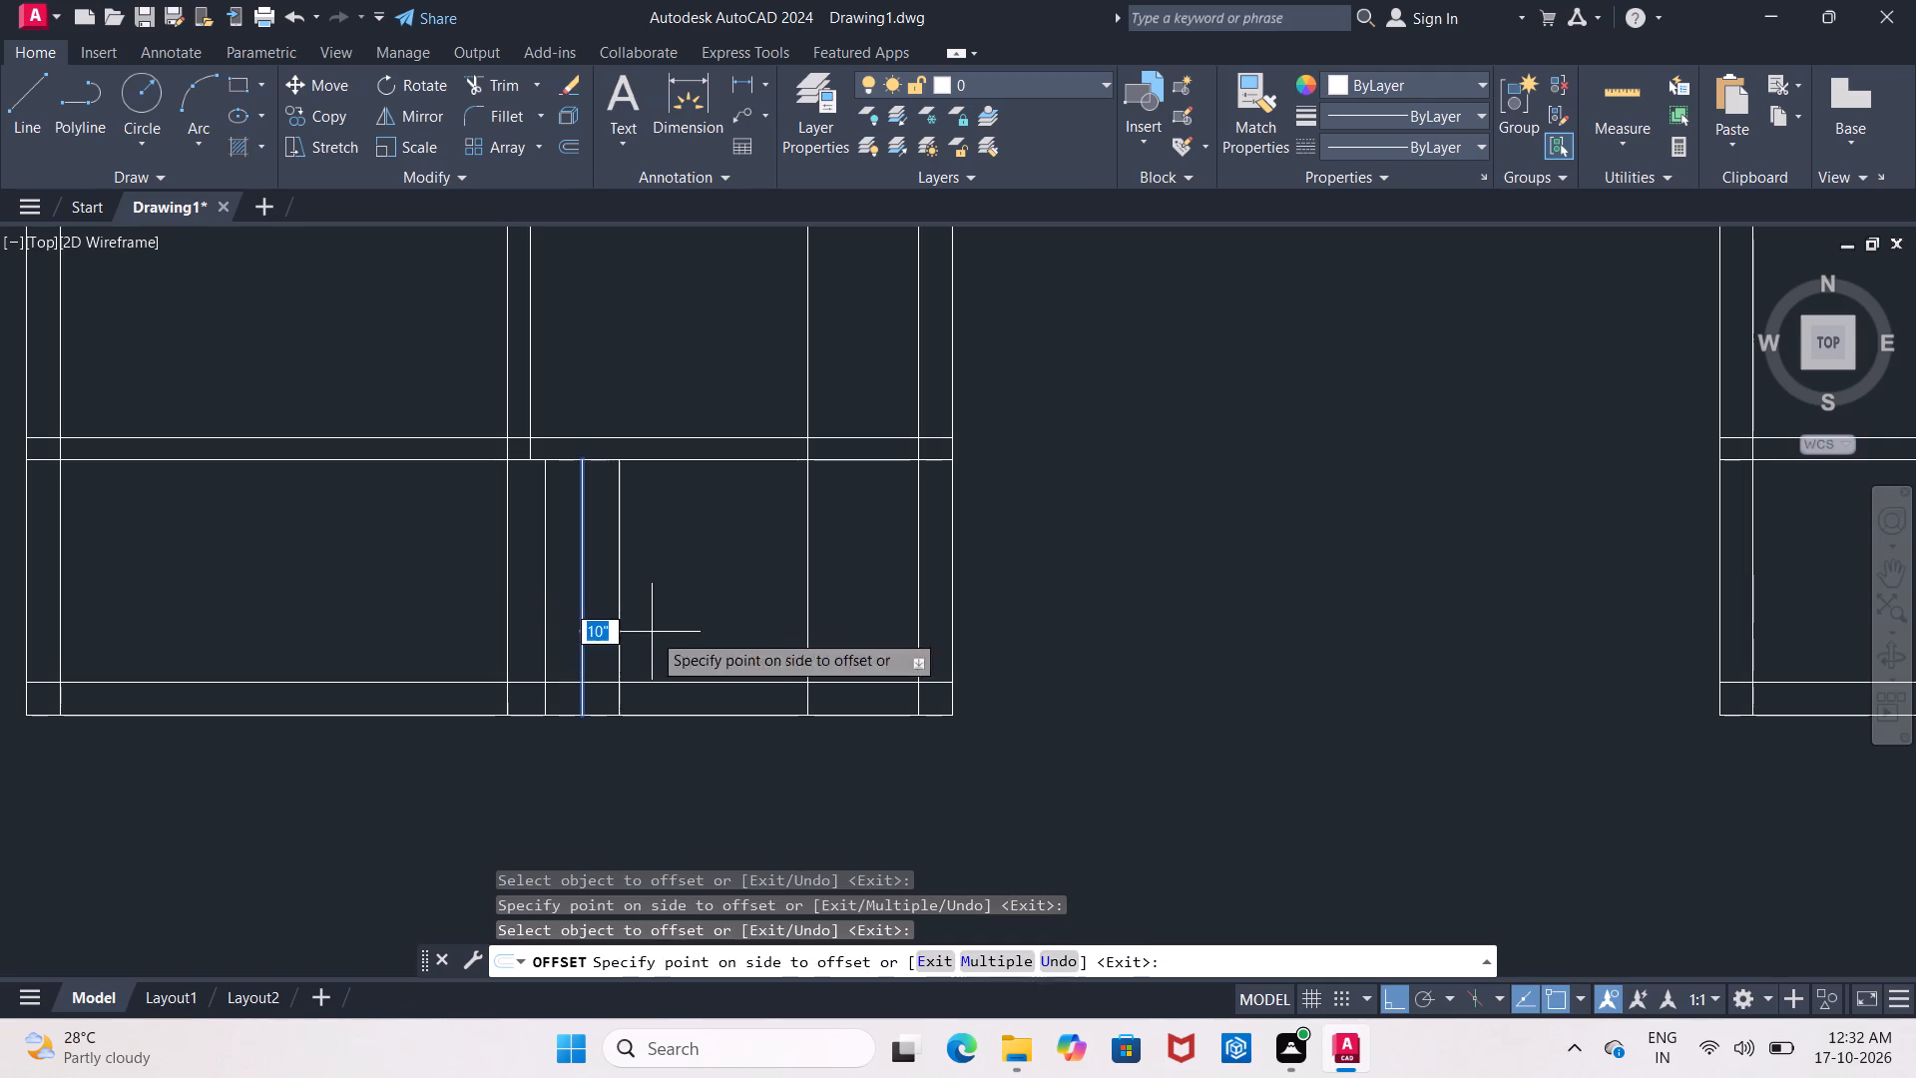
left_click(652, 632)
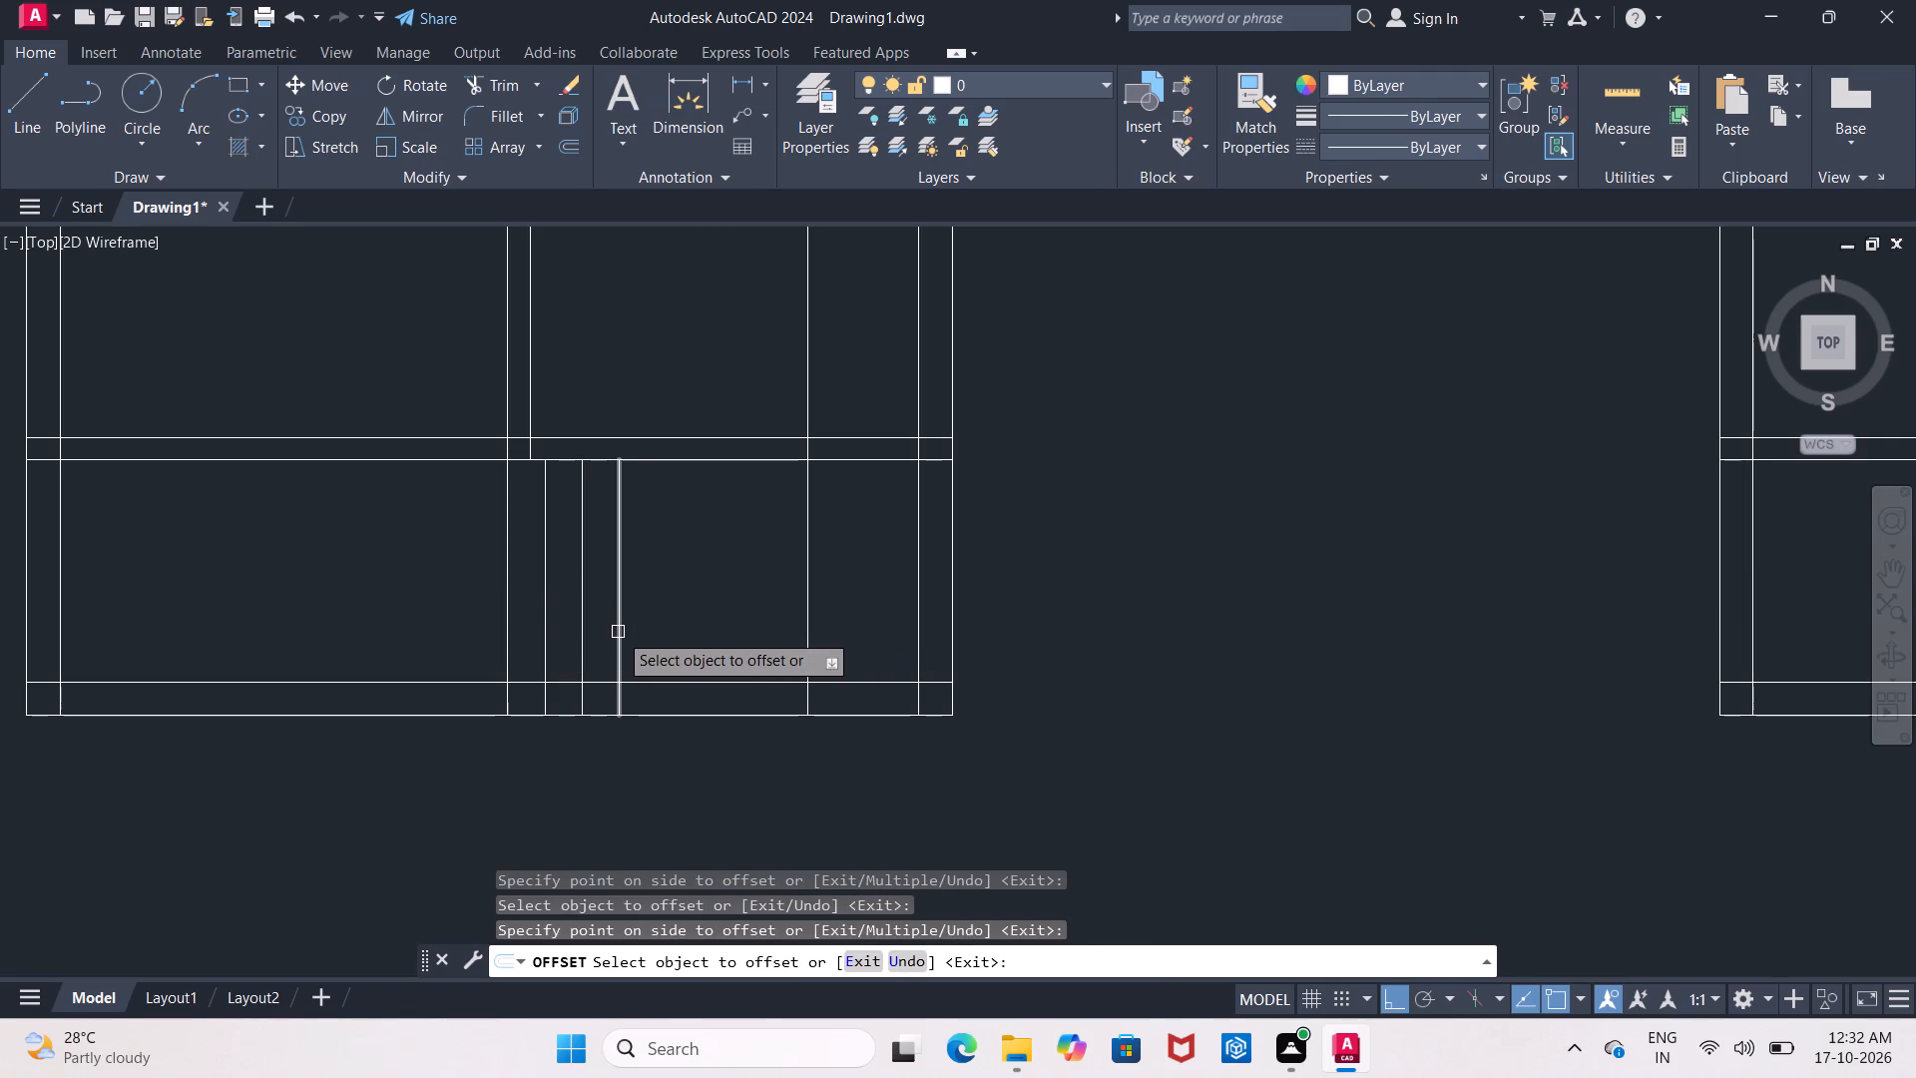
left_click(618, 632)
left_click(647, 638)
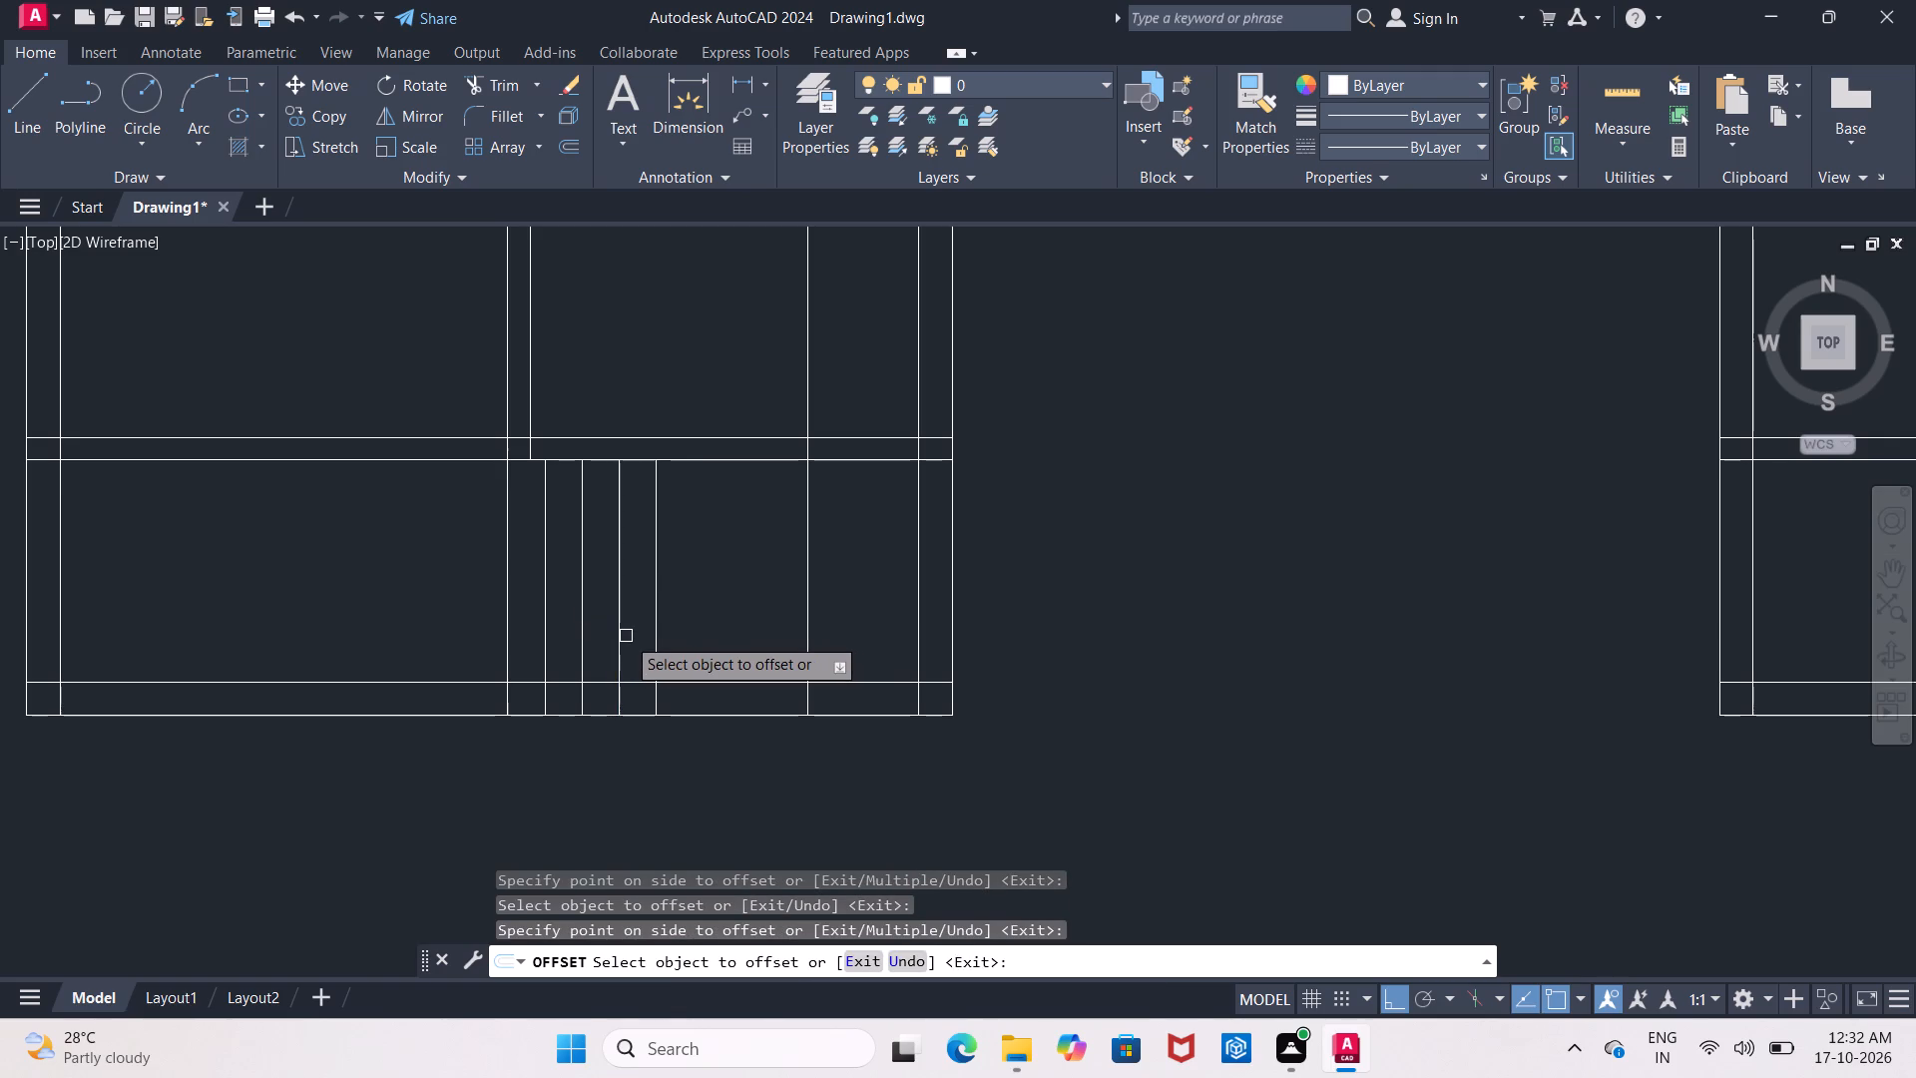
left_click(646, 637)
left_click(655, 637)
left_click(843, 639)
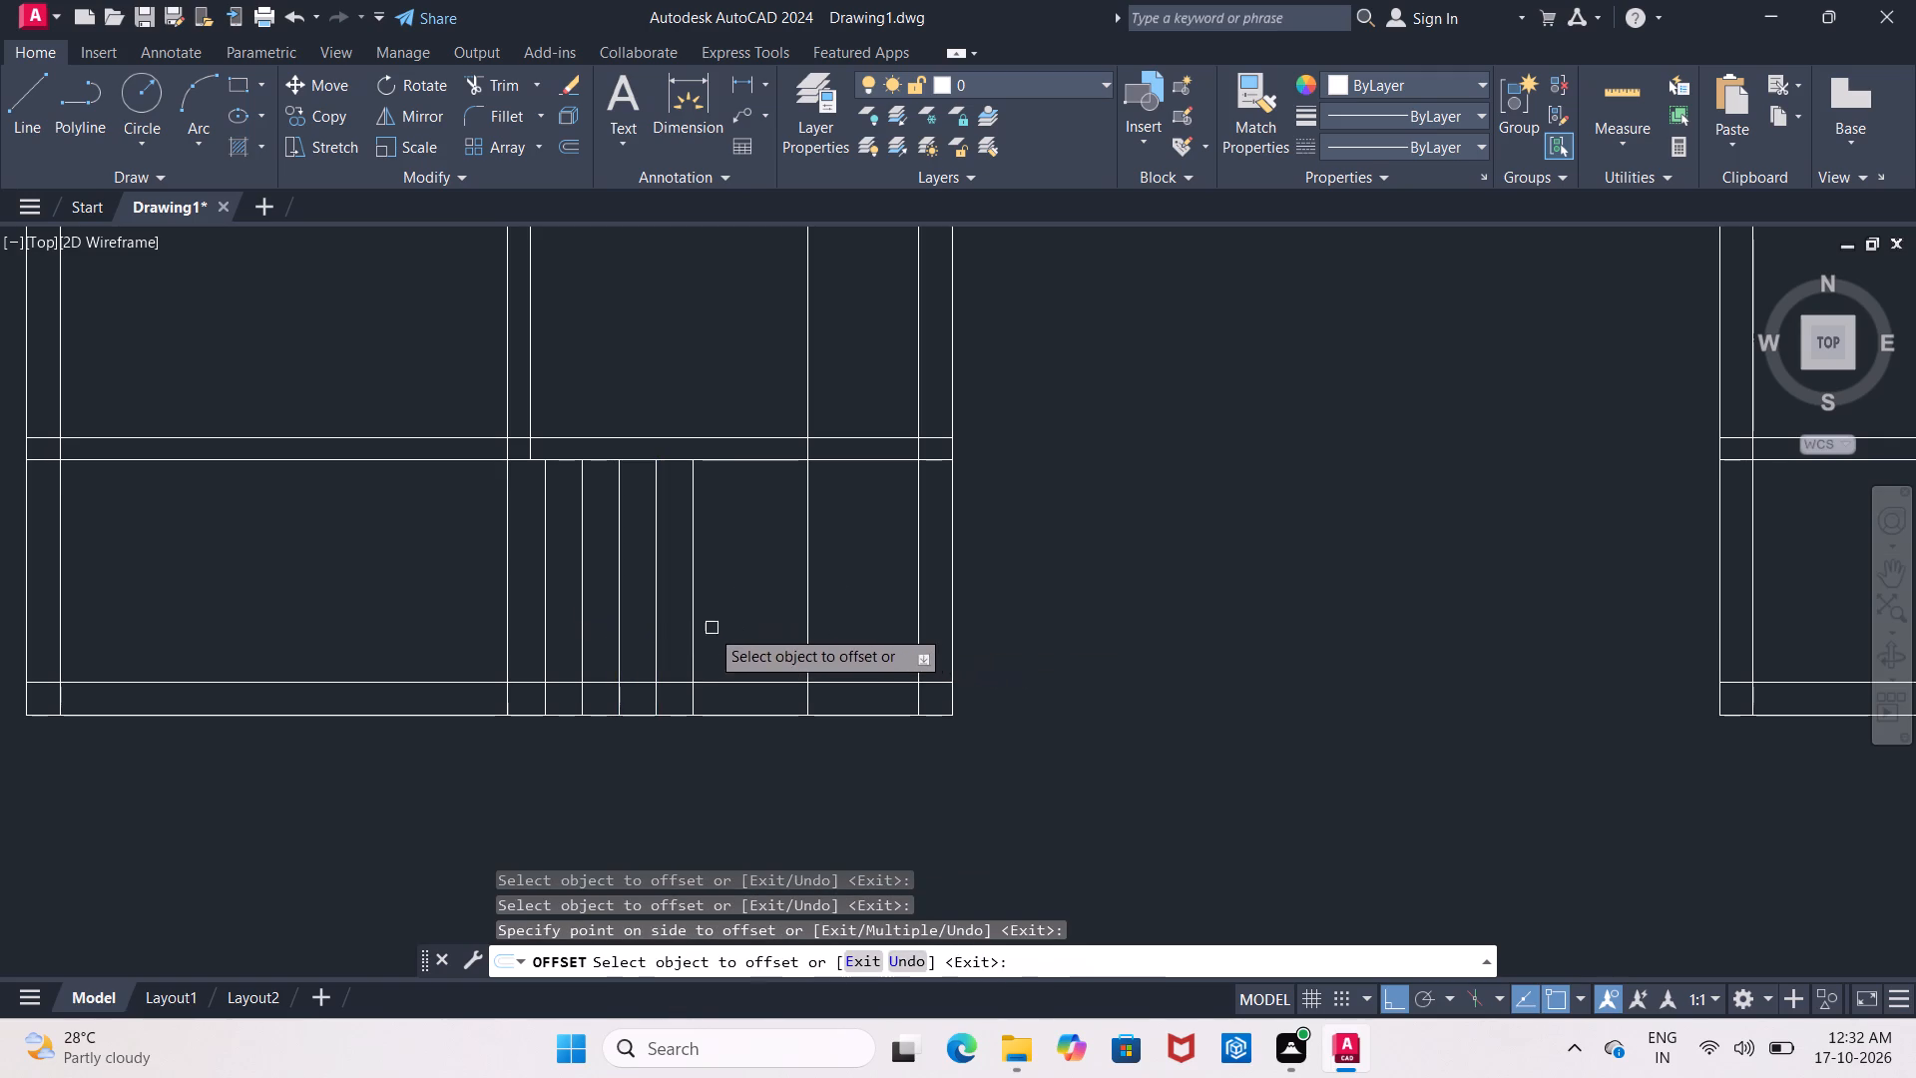
left_click(697, 627)
left_click(781, 639)
left_click(809, 635)
left_click(690, 645)
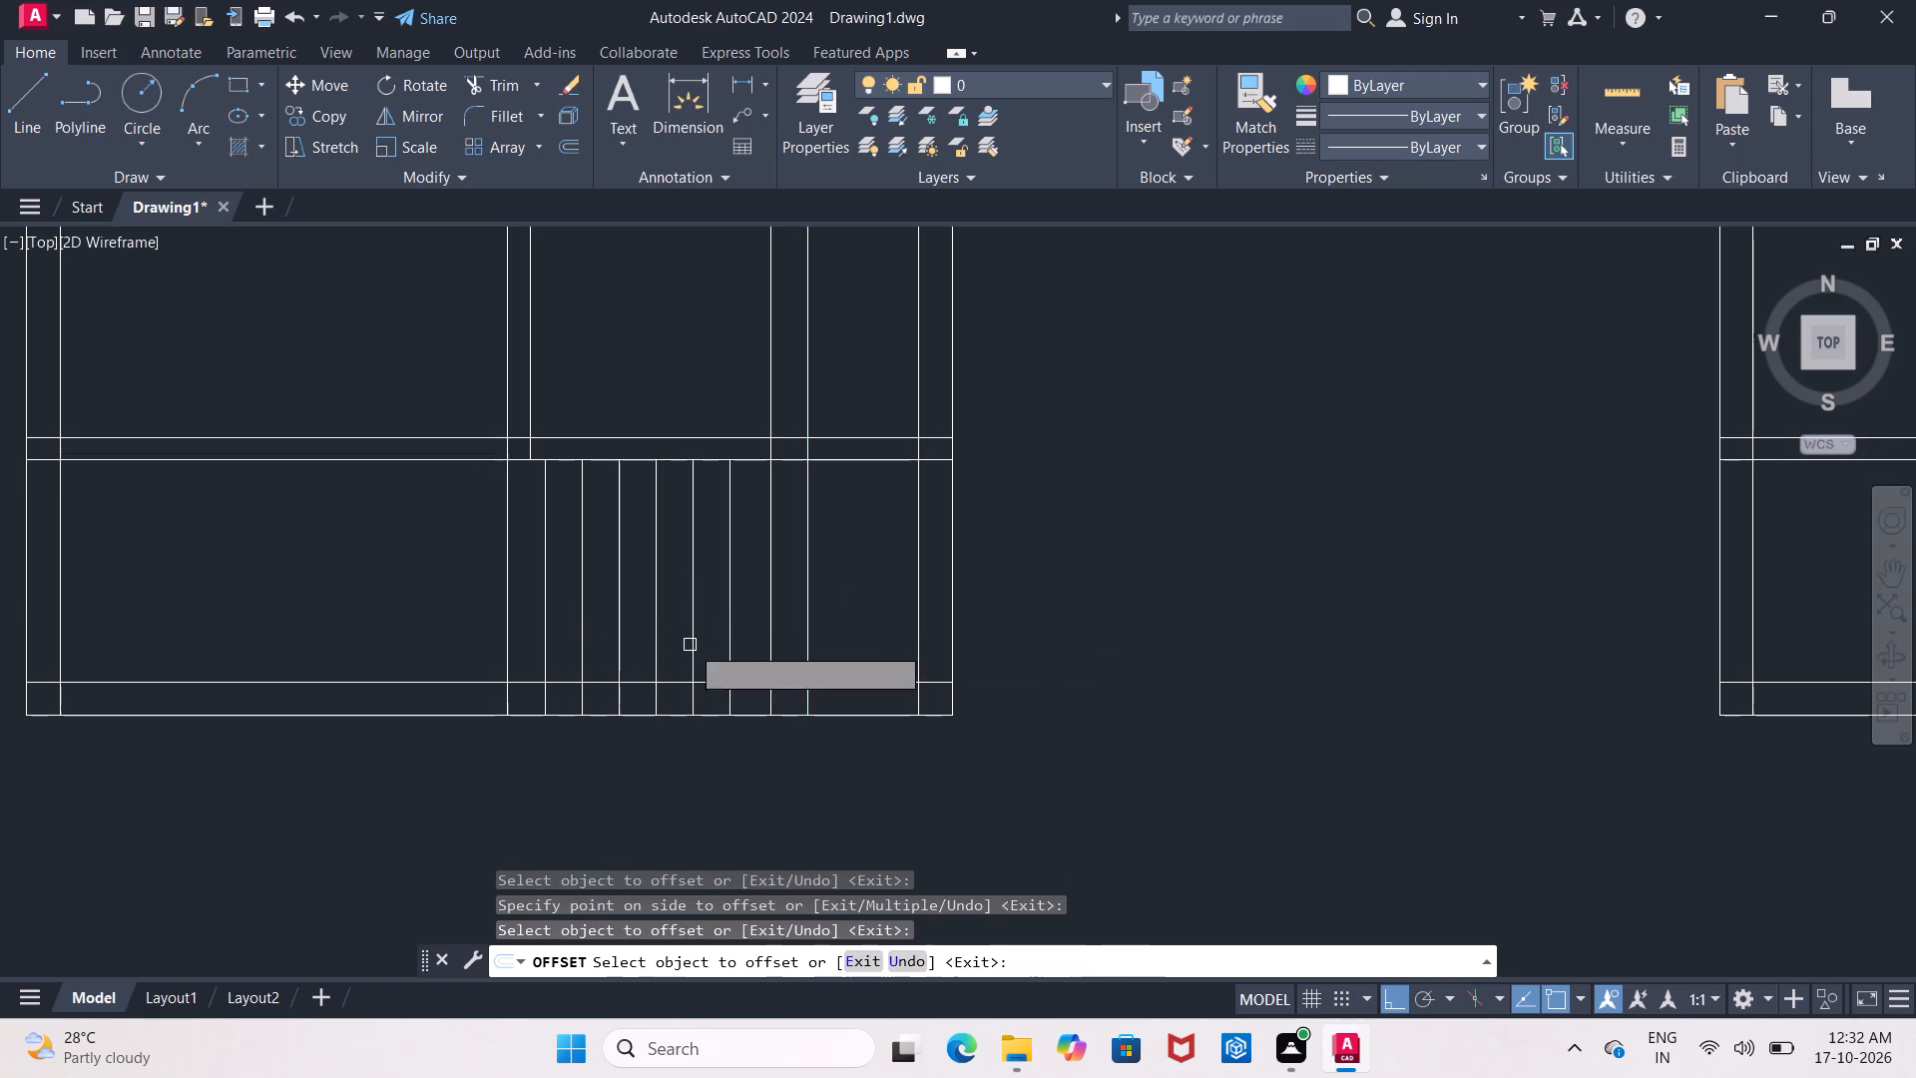
left_click(730, 630)
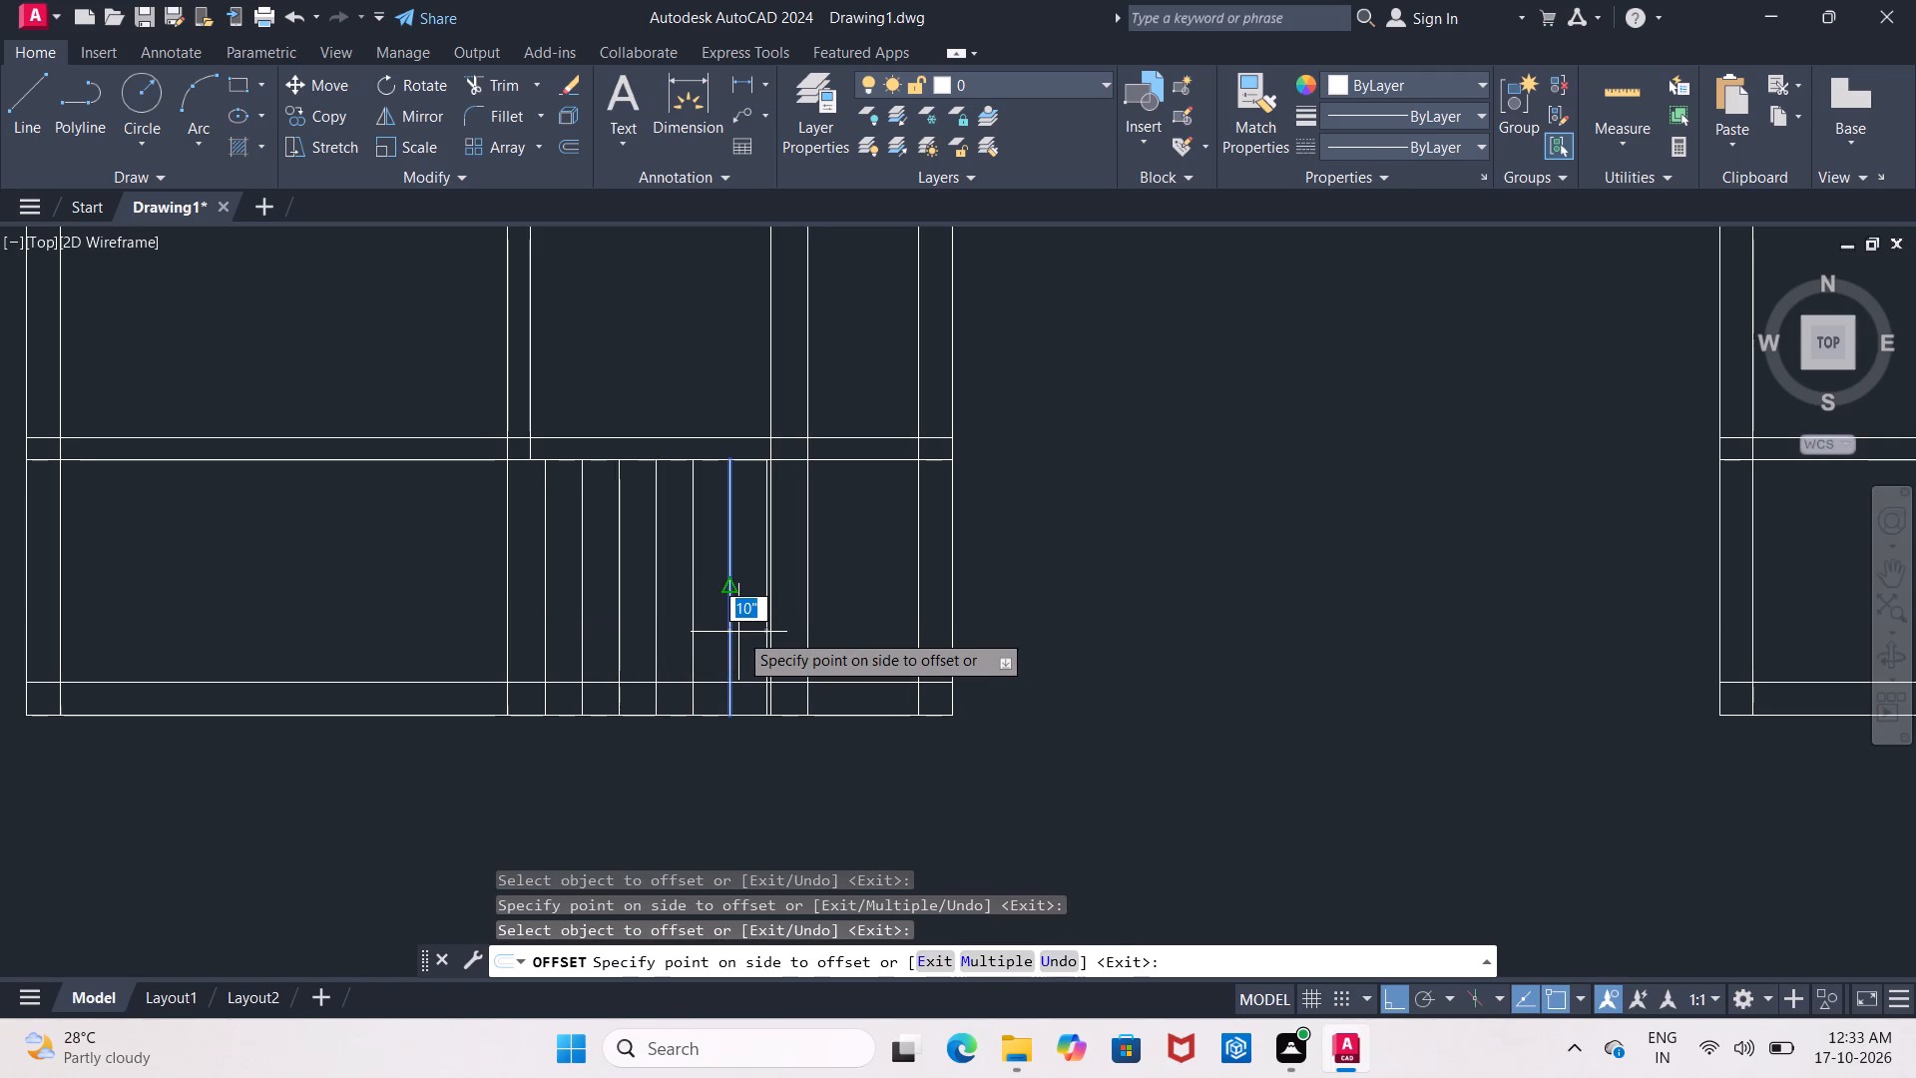
left_click(779, 621)
scroll(778, 617, "up", 1)
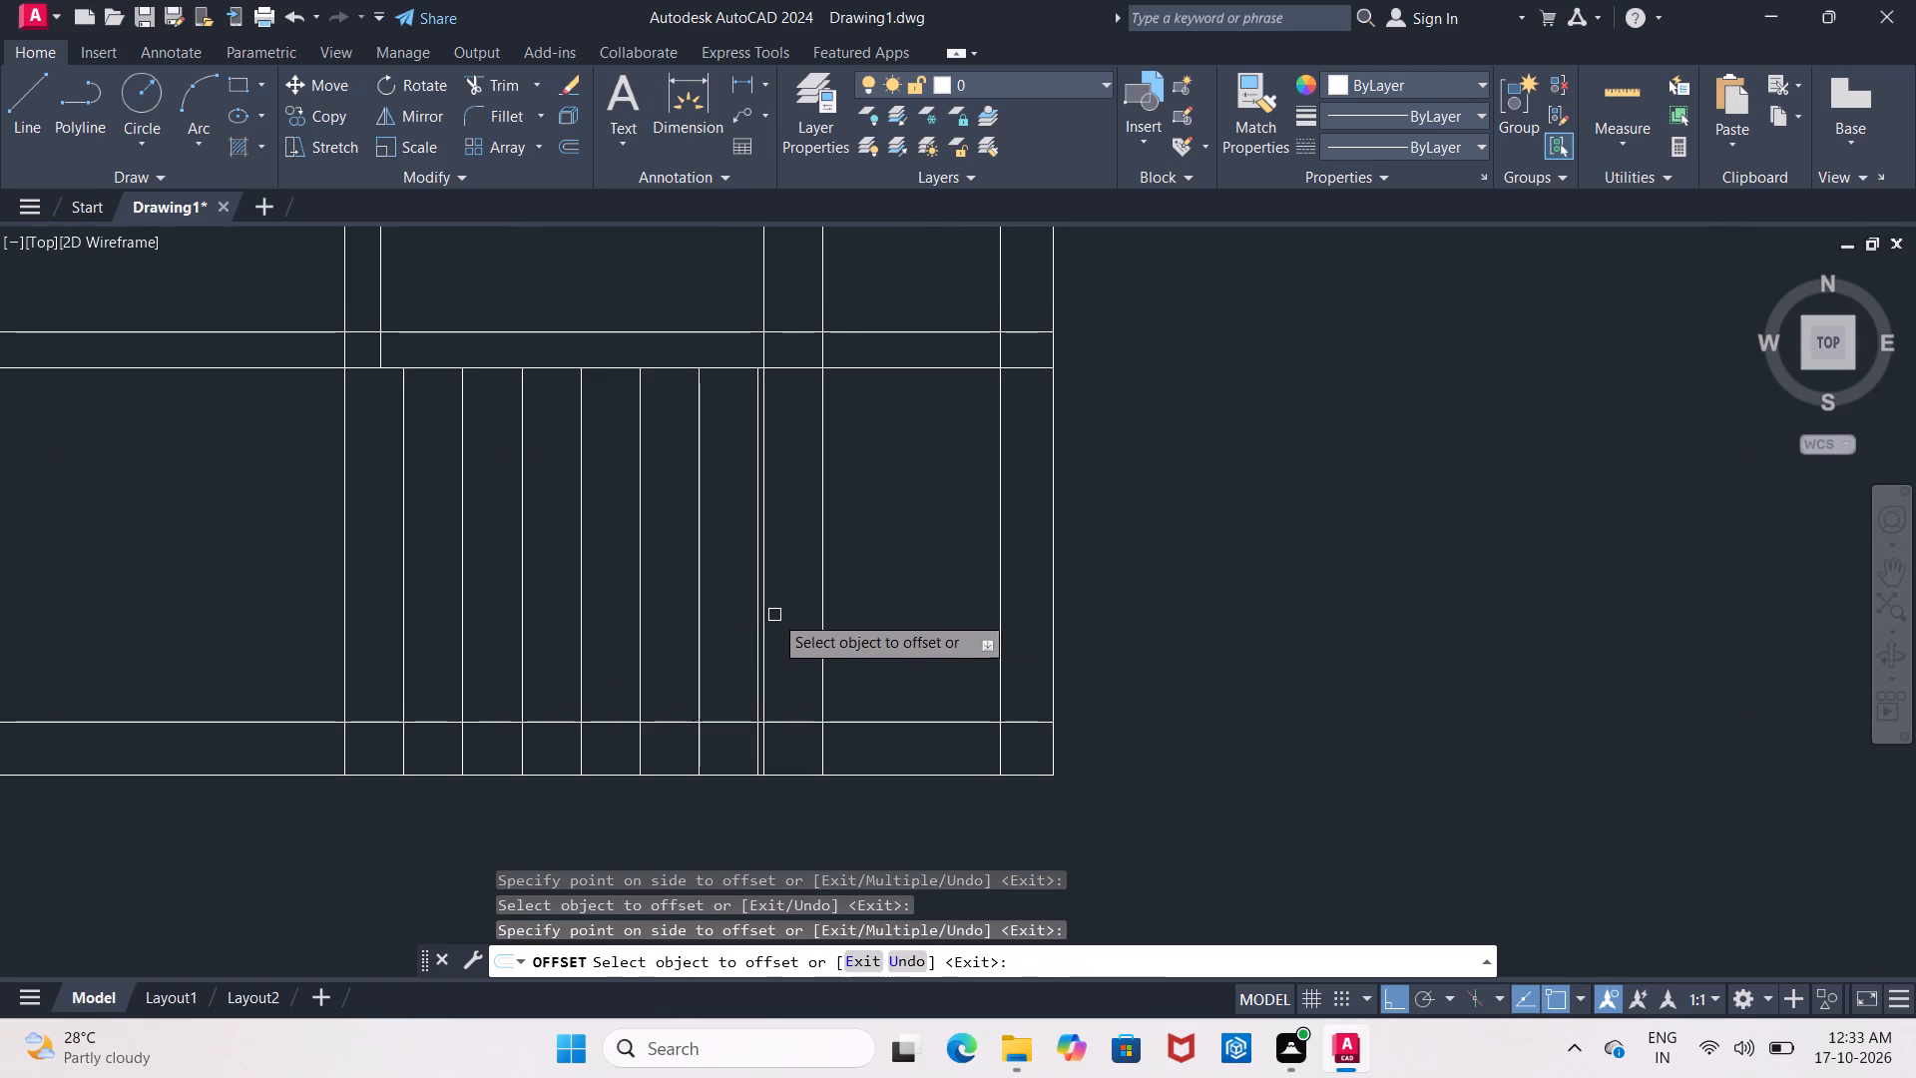
key("Escape")
Erase the full-height line offset from the 2'6" line, beside the last 10" line.
left_click(765, 610)
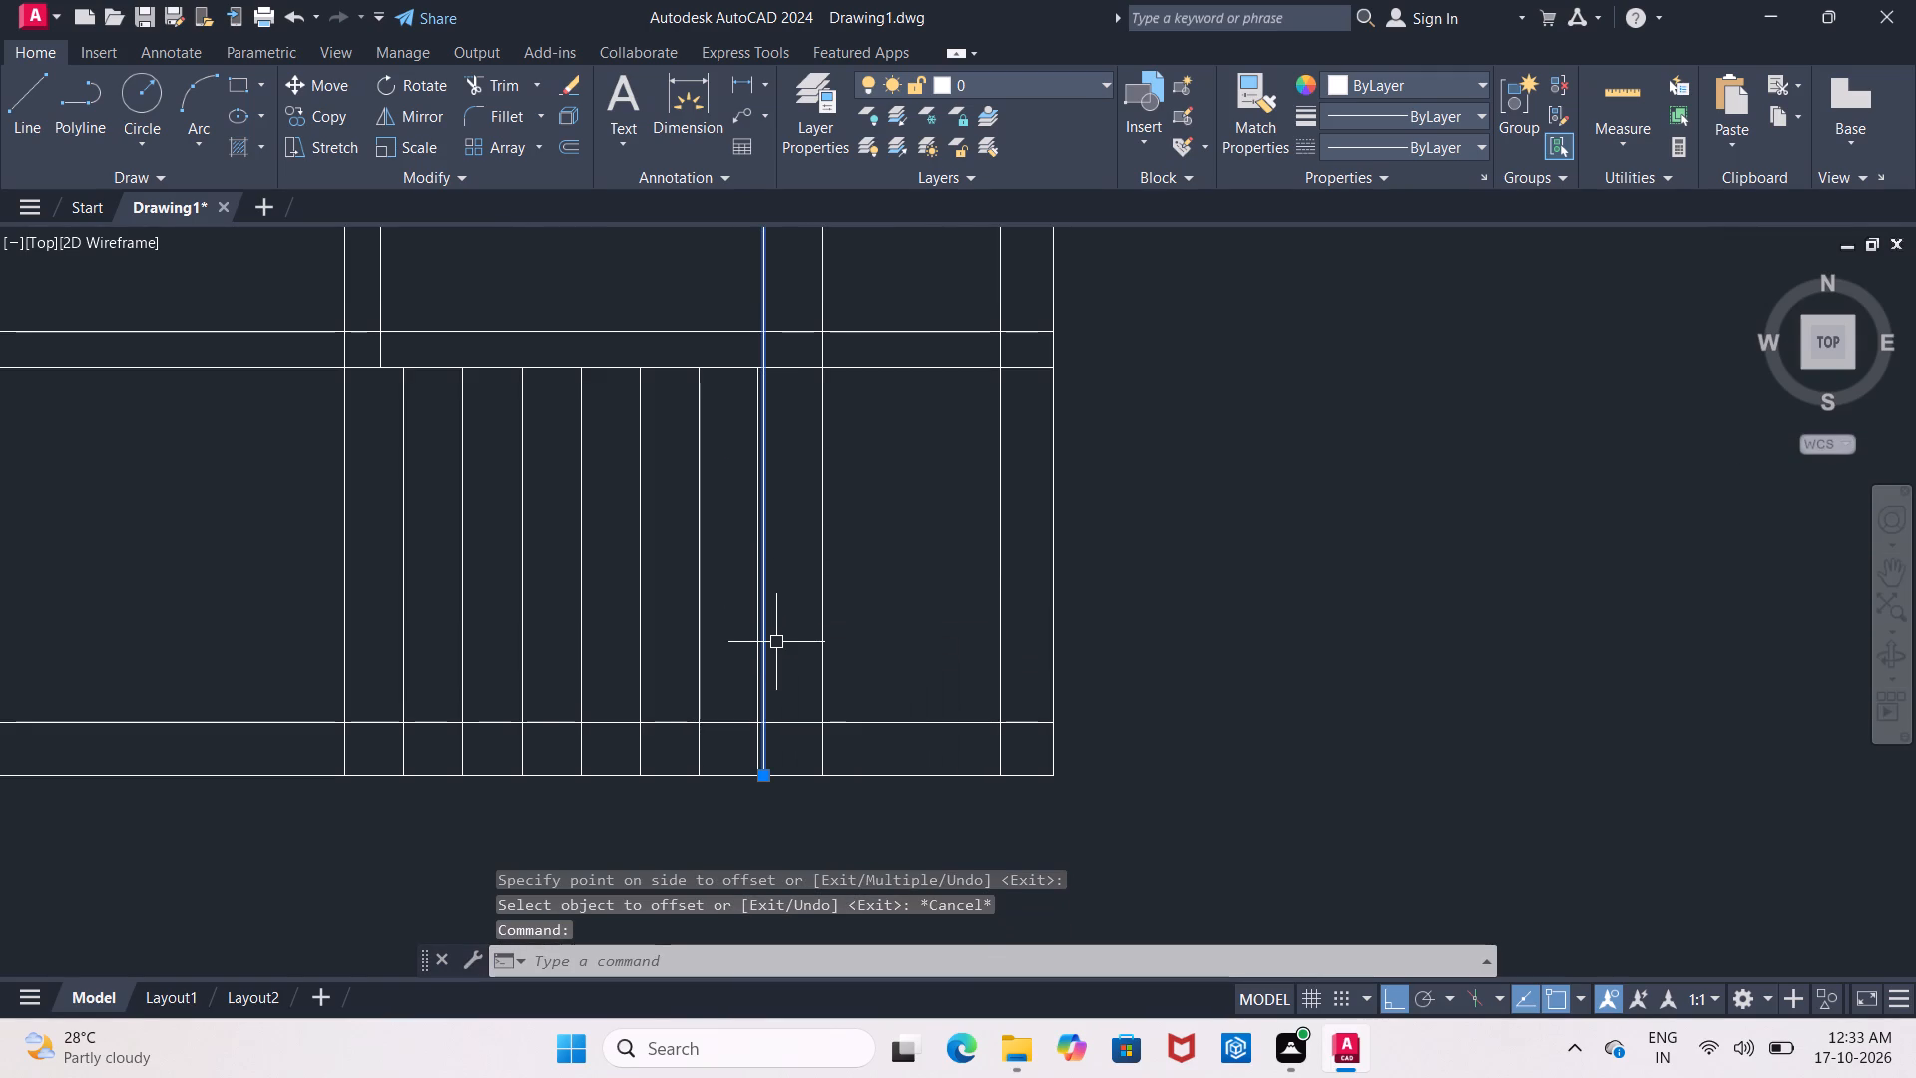
key("Delete")
Remove the 2'6" offset line above the bottom room, trimming it at and above the lowest horizontal partition and erasing the remaining upper piece.
scroll(796, 652, "down", 2)
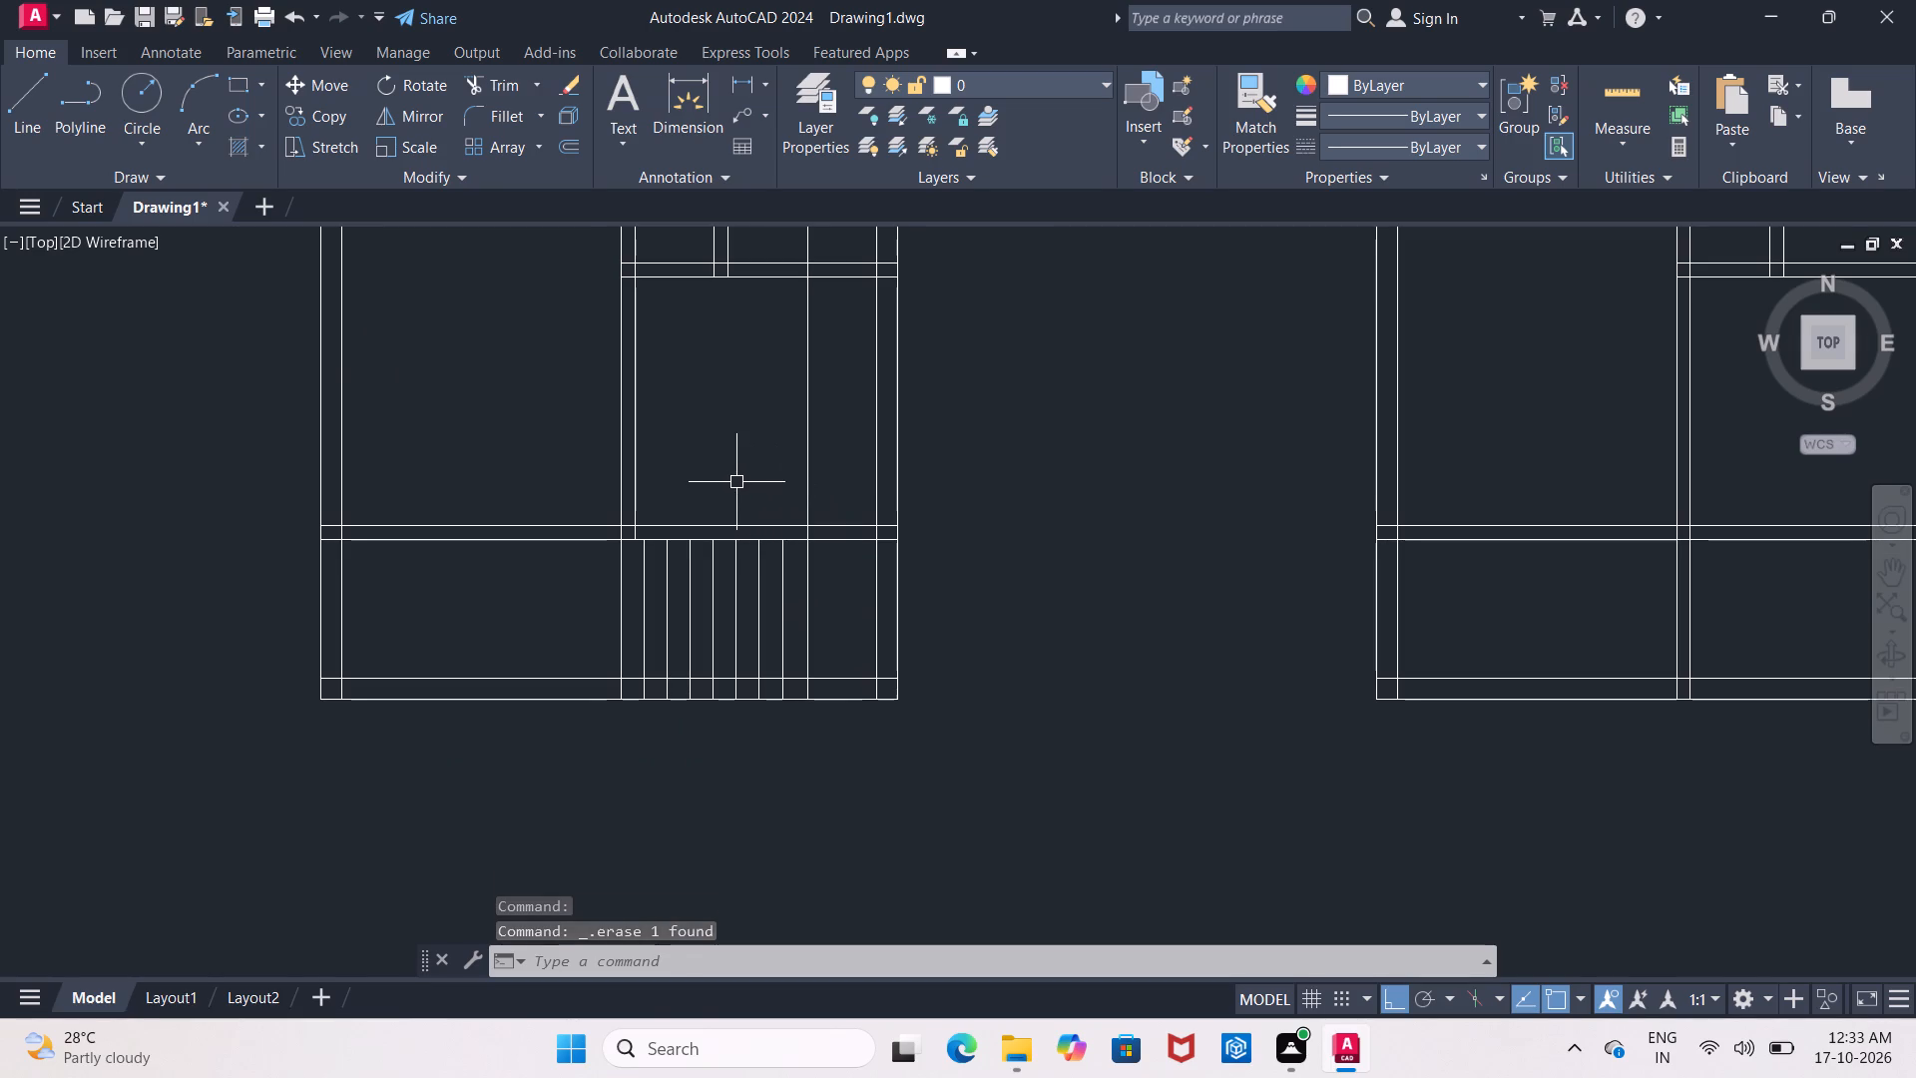
key("Escape")
type("tr")
key("Return")
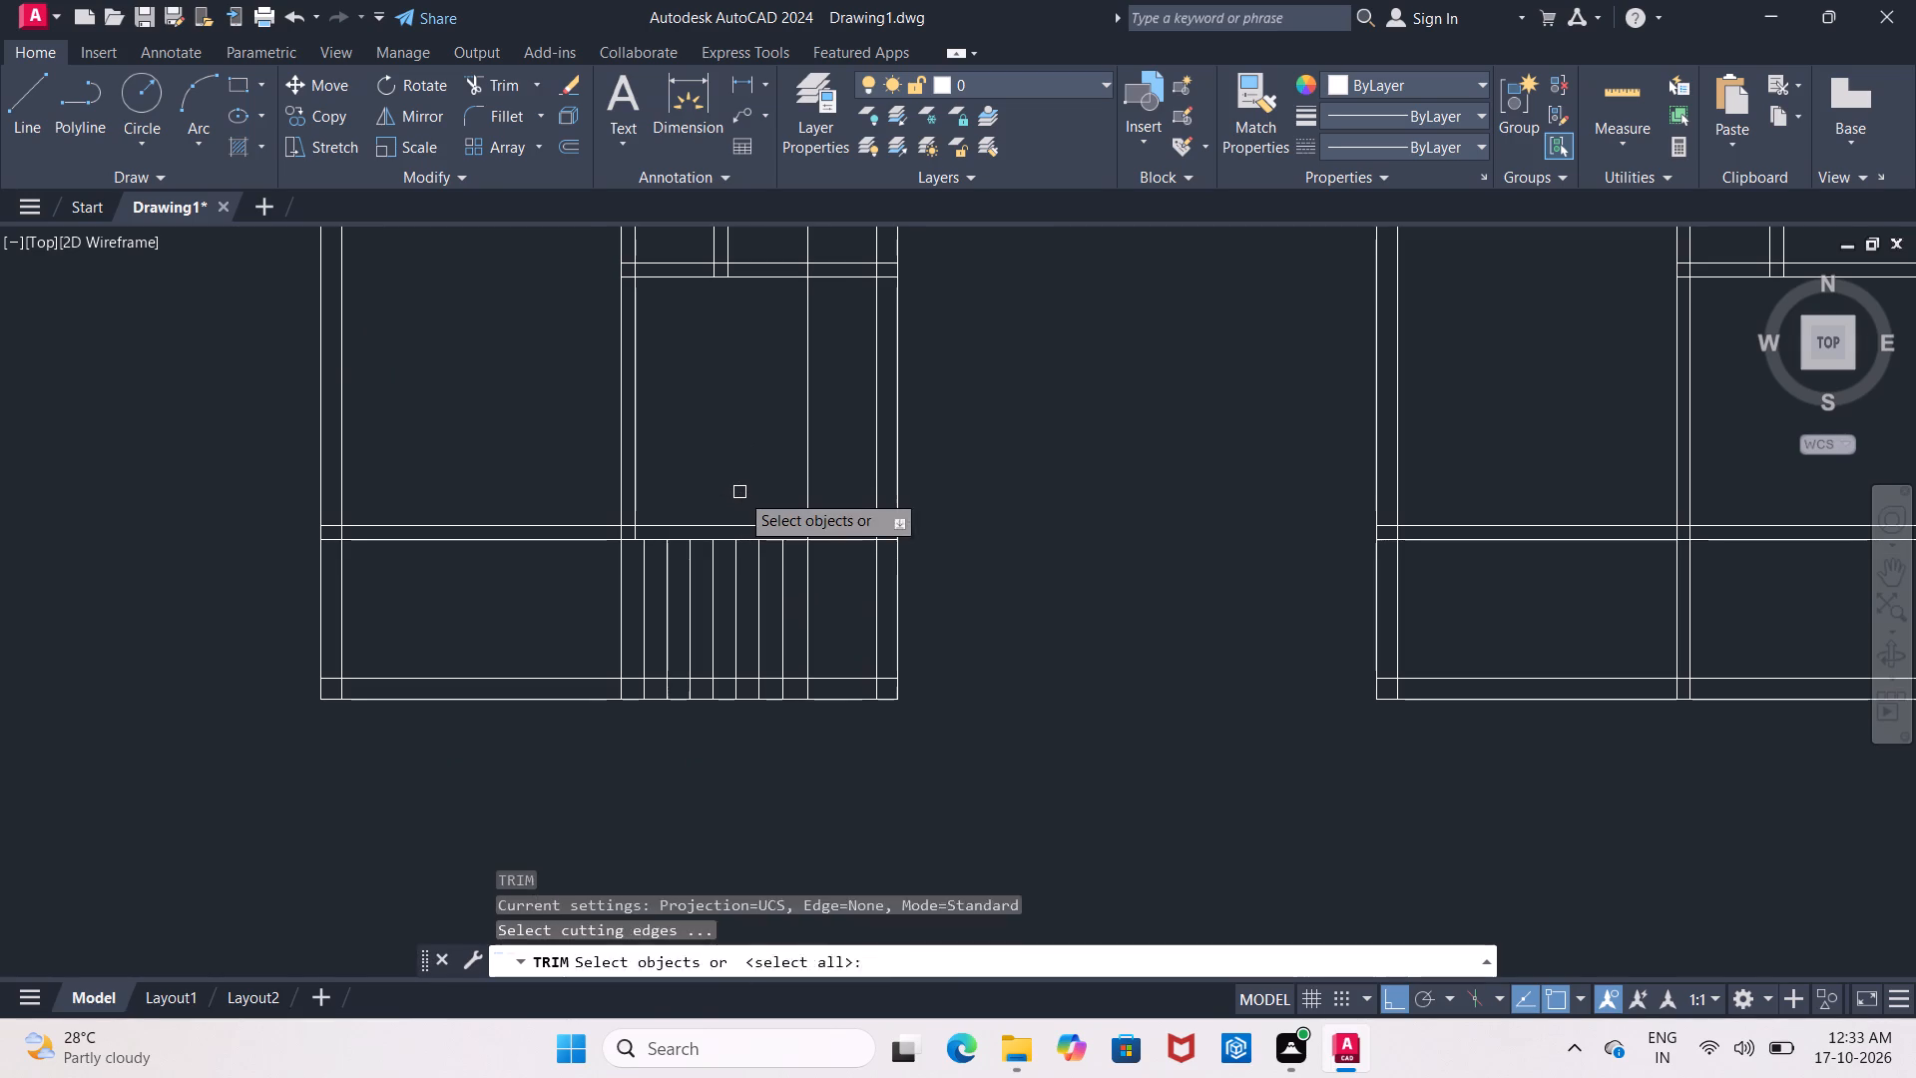
key("Return")
left_click(812, 483)
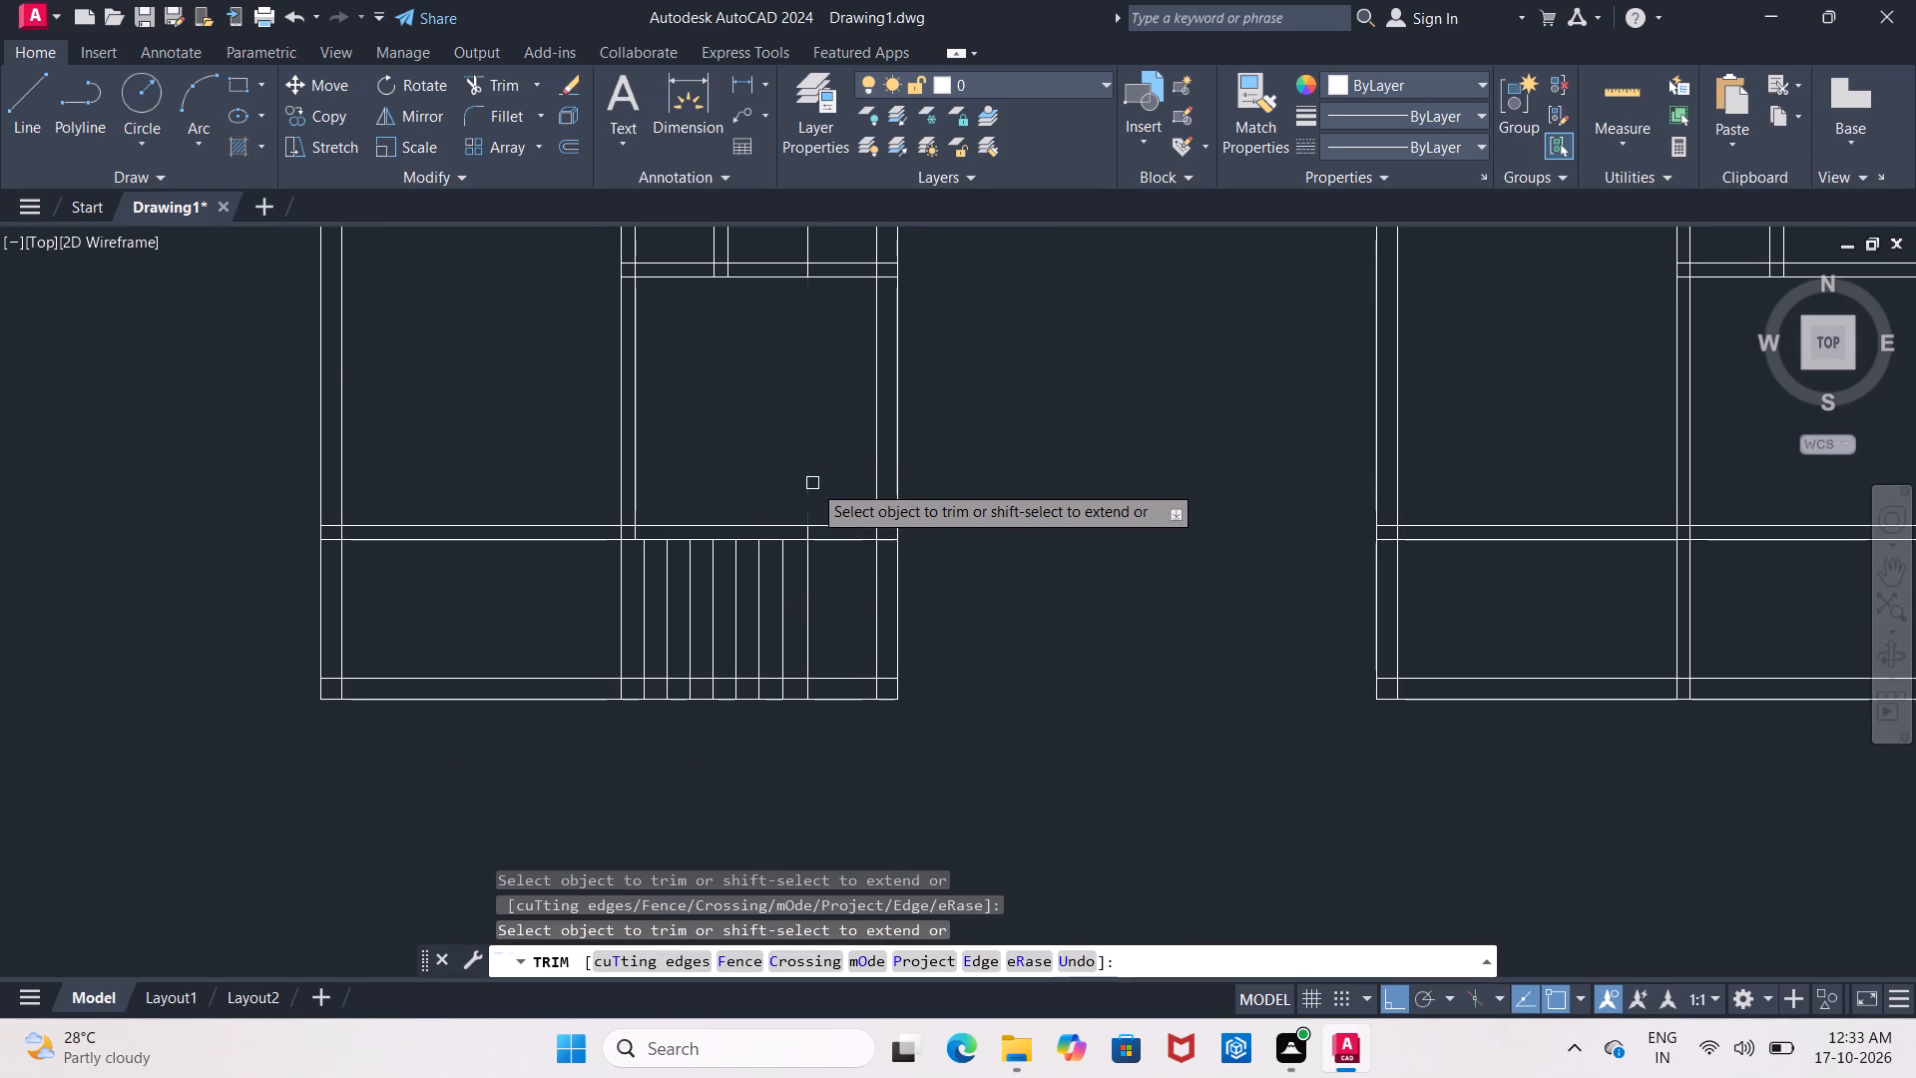
scroll(800, 501, "up", 3)
left_click(815, 637)
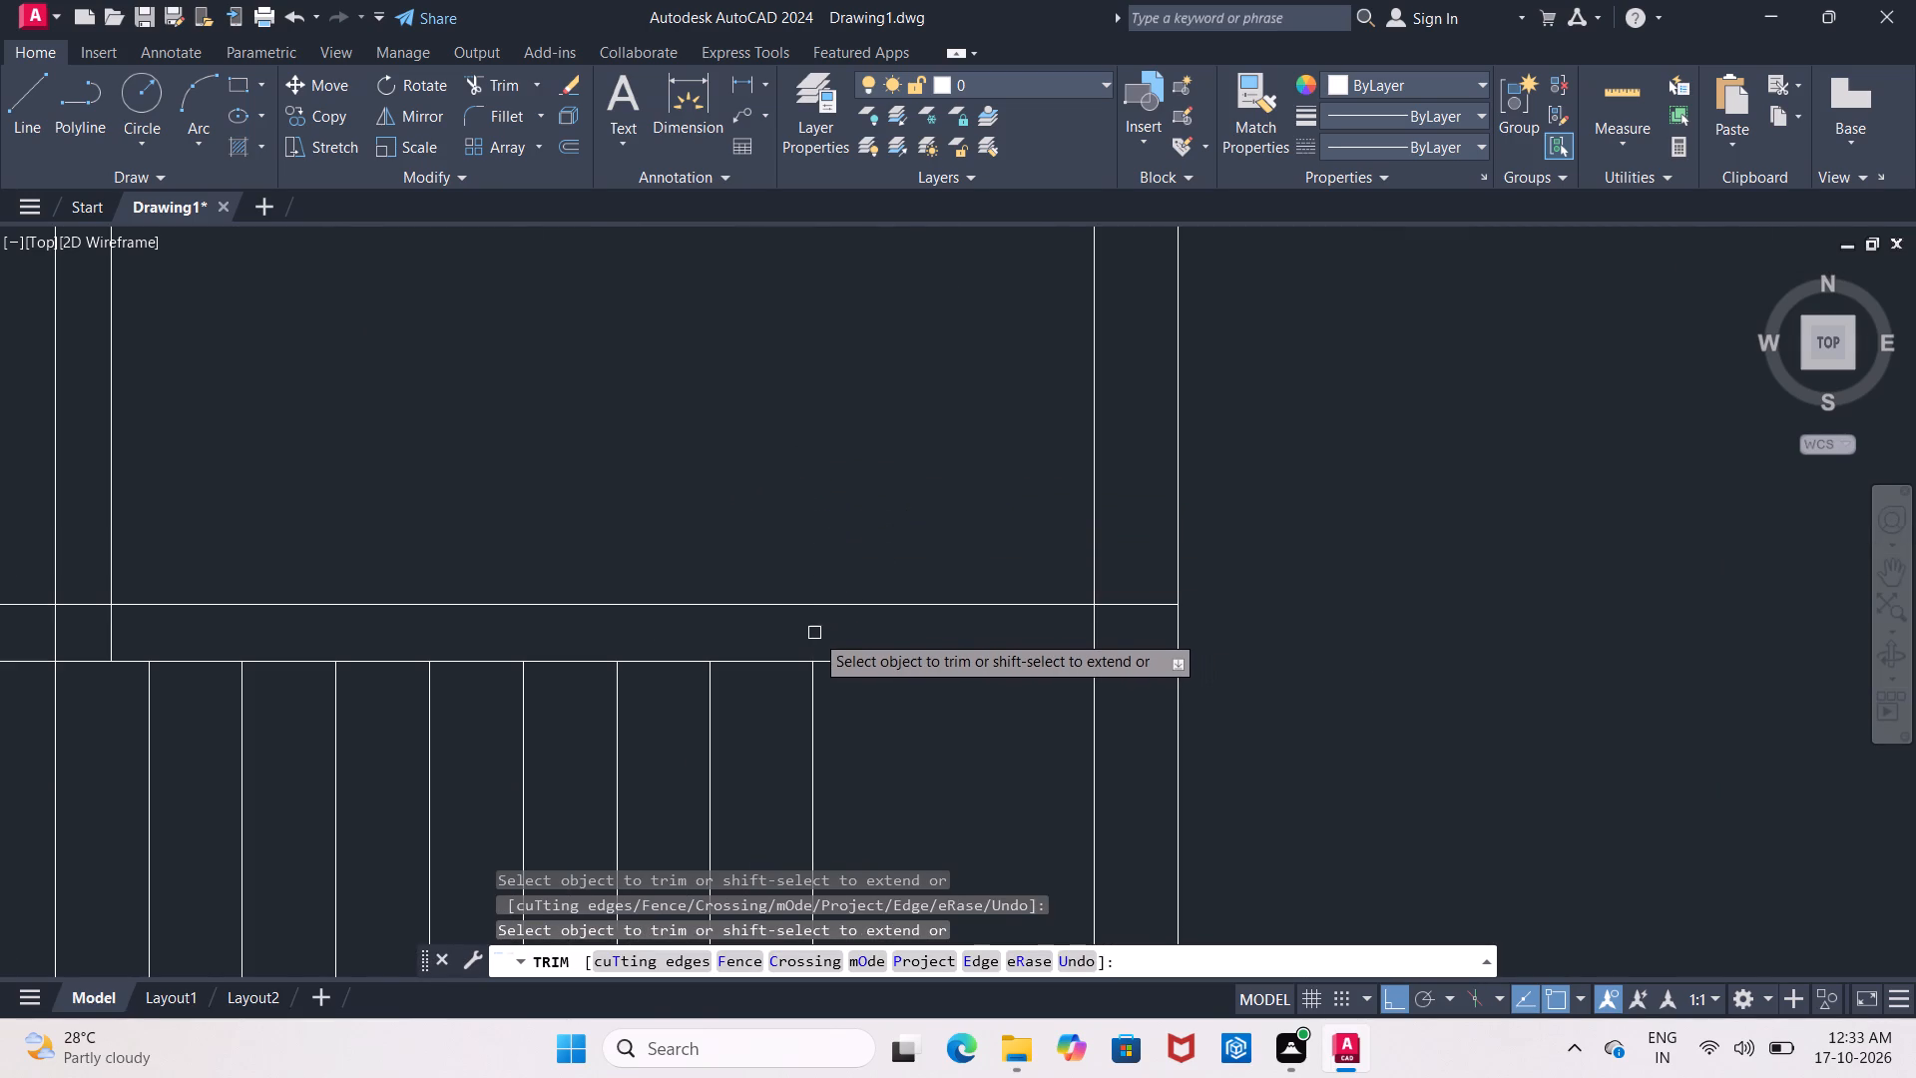
scroll(814, 632, "down", 3)
key("Escape")
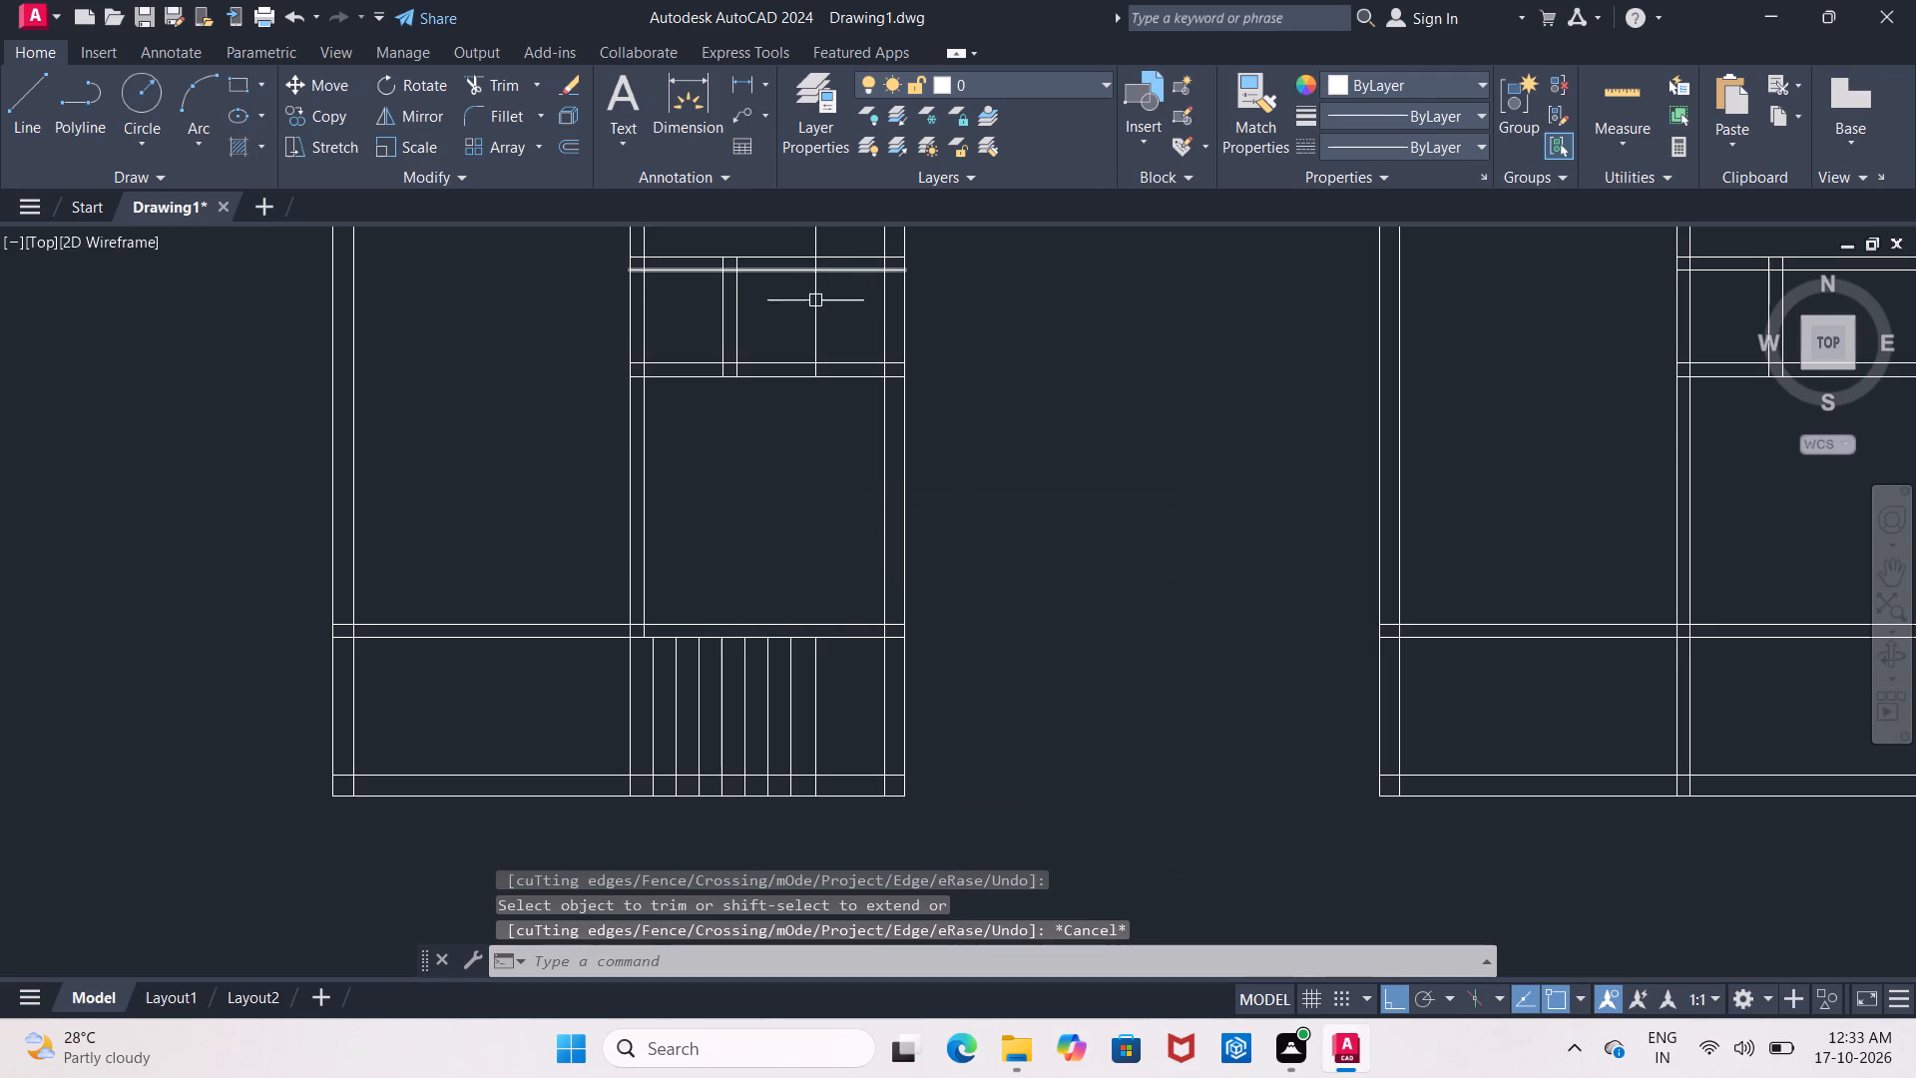
left_click(813, 307)
key("Delete")
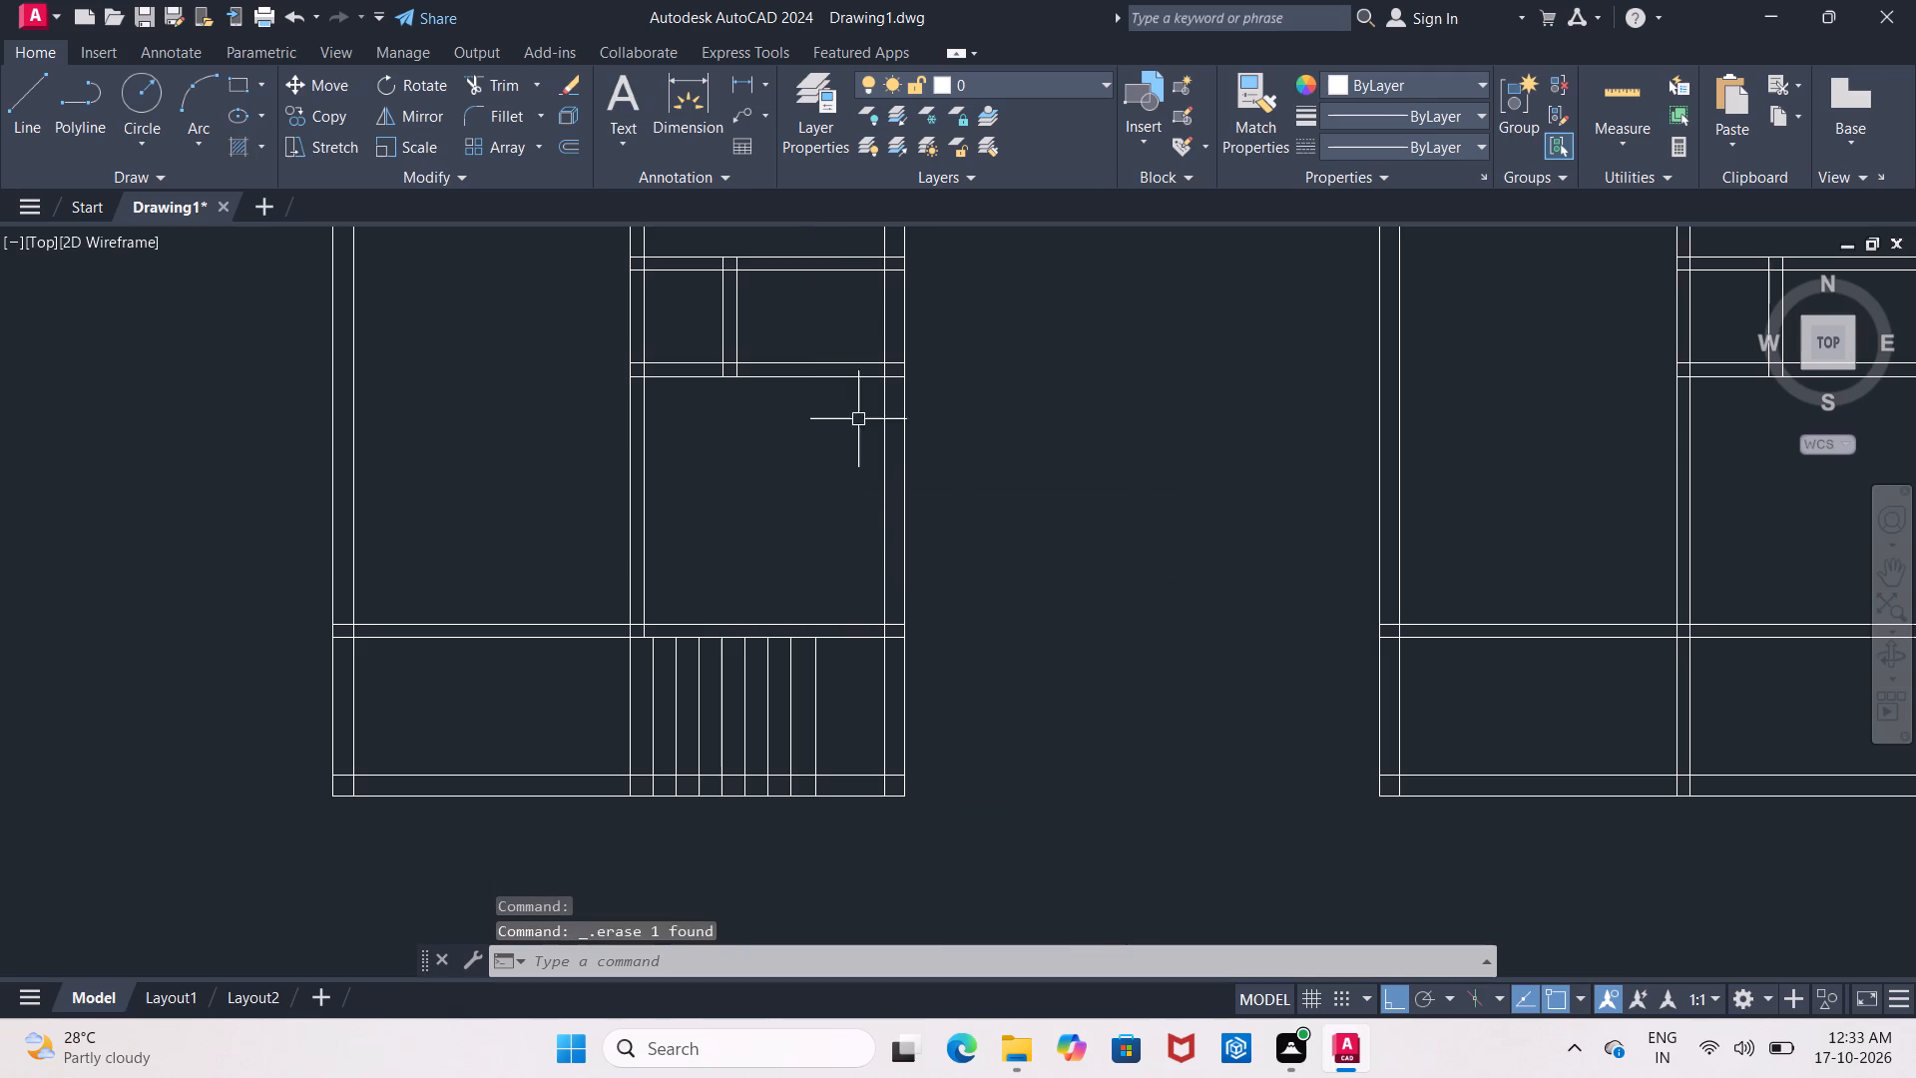
Trim both lines of the partition below the small middle room, between the central partition and the short vertical partition.
scroll(879, 489, "down", 2)
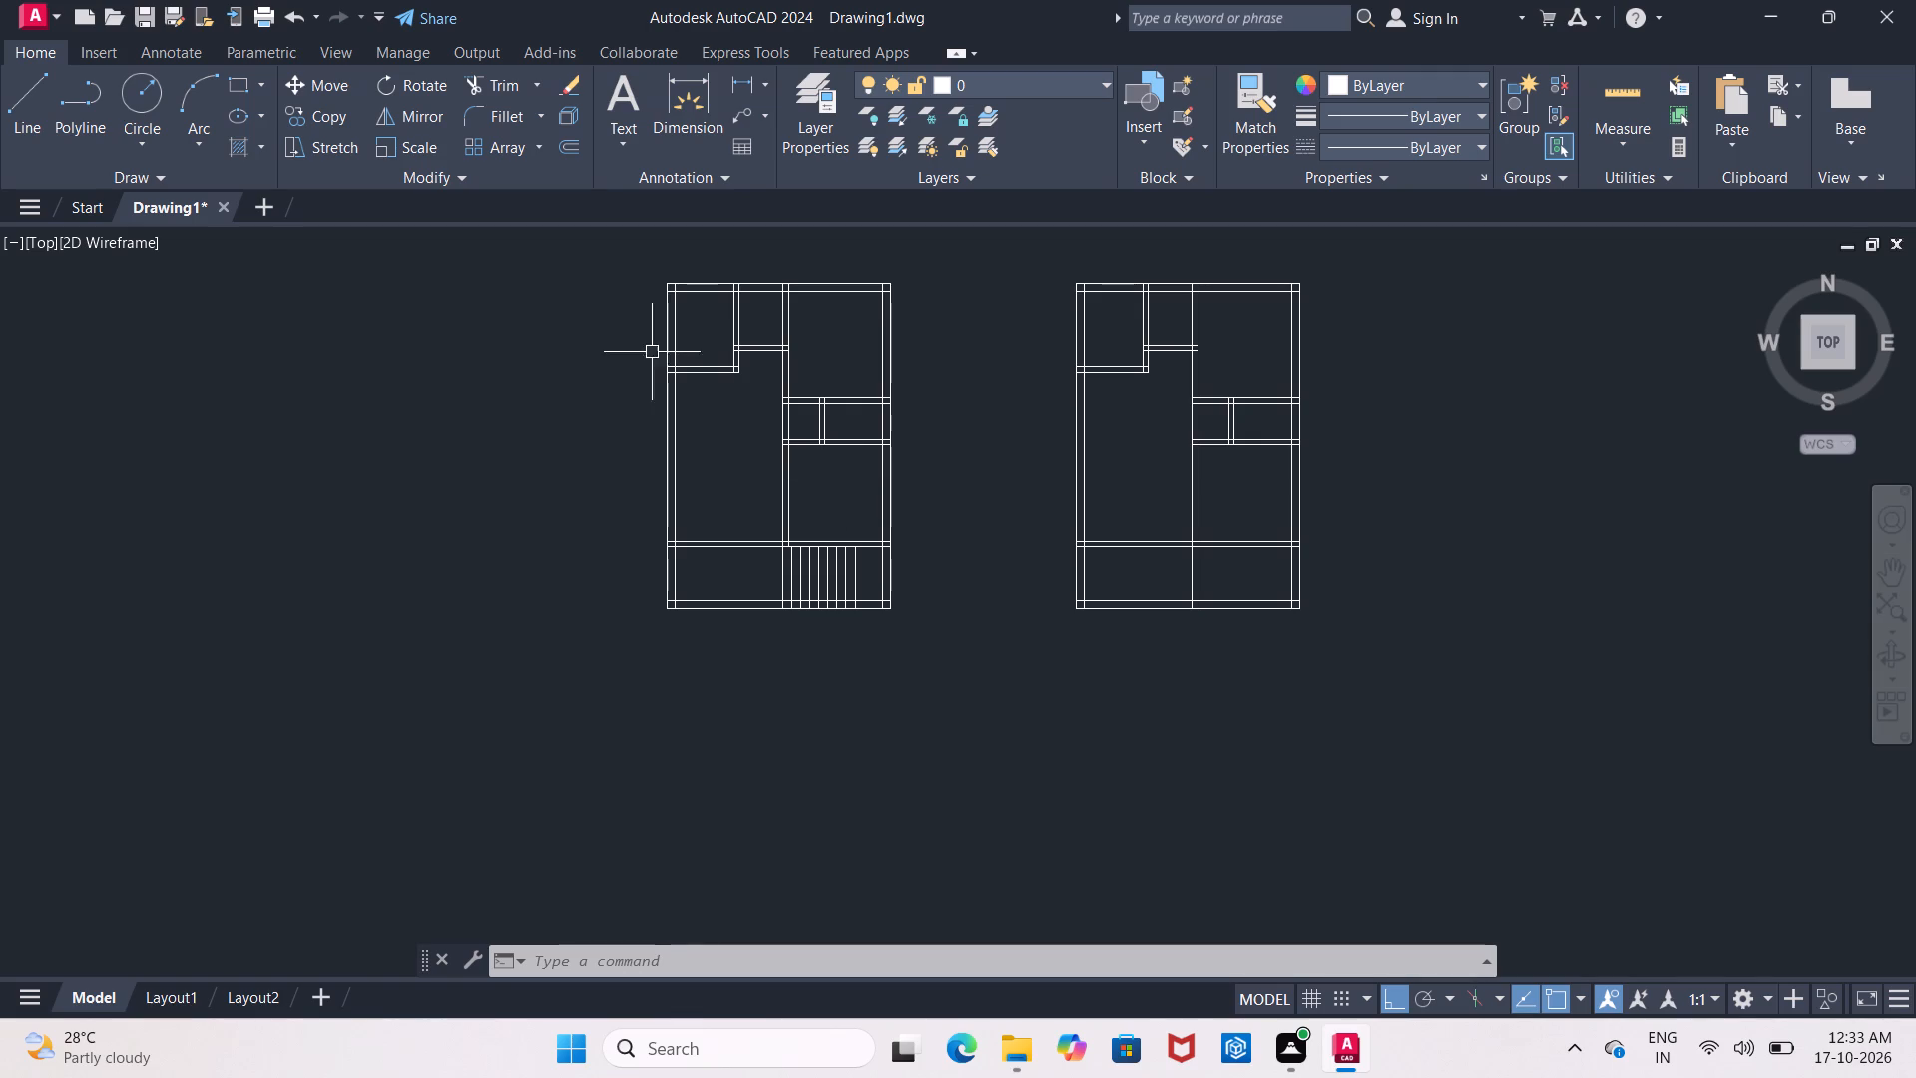
scroll(672, 315, "up", 2)
middle_click_drag(722, 326, 704, 360)
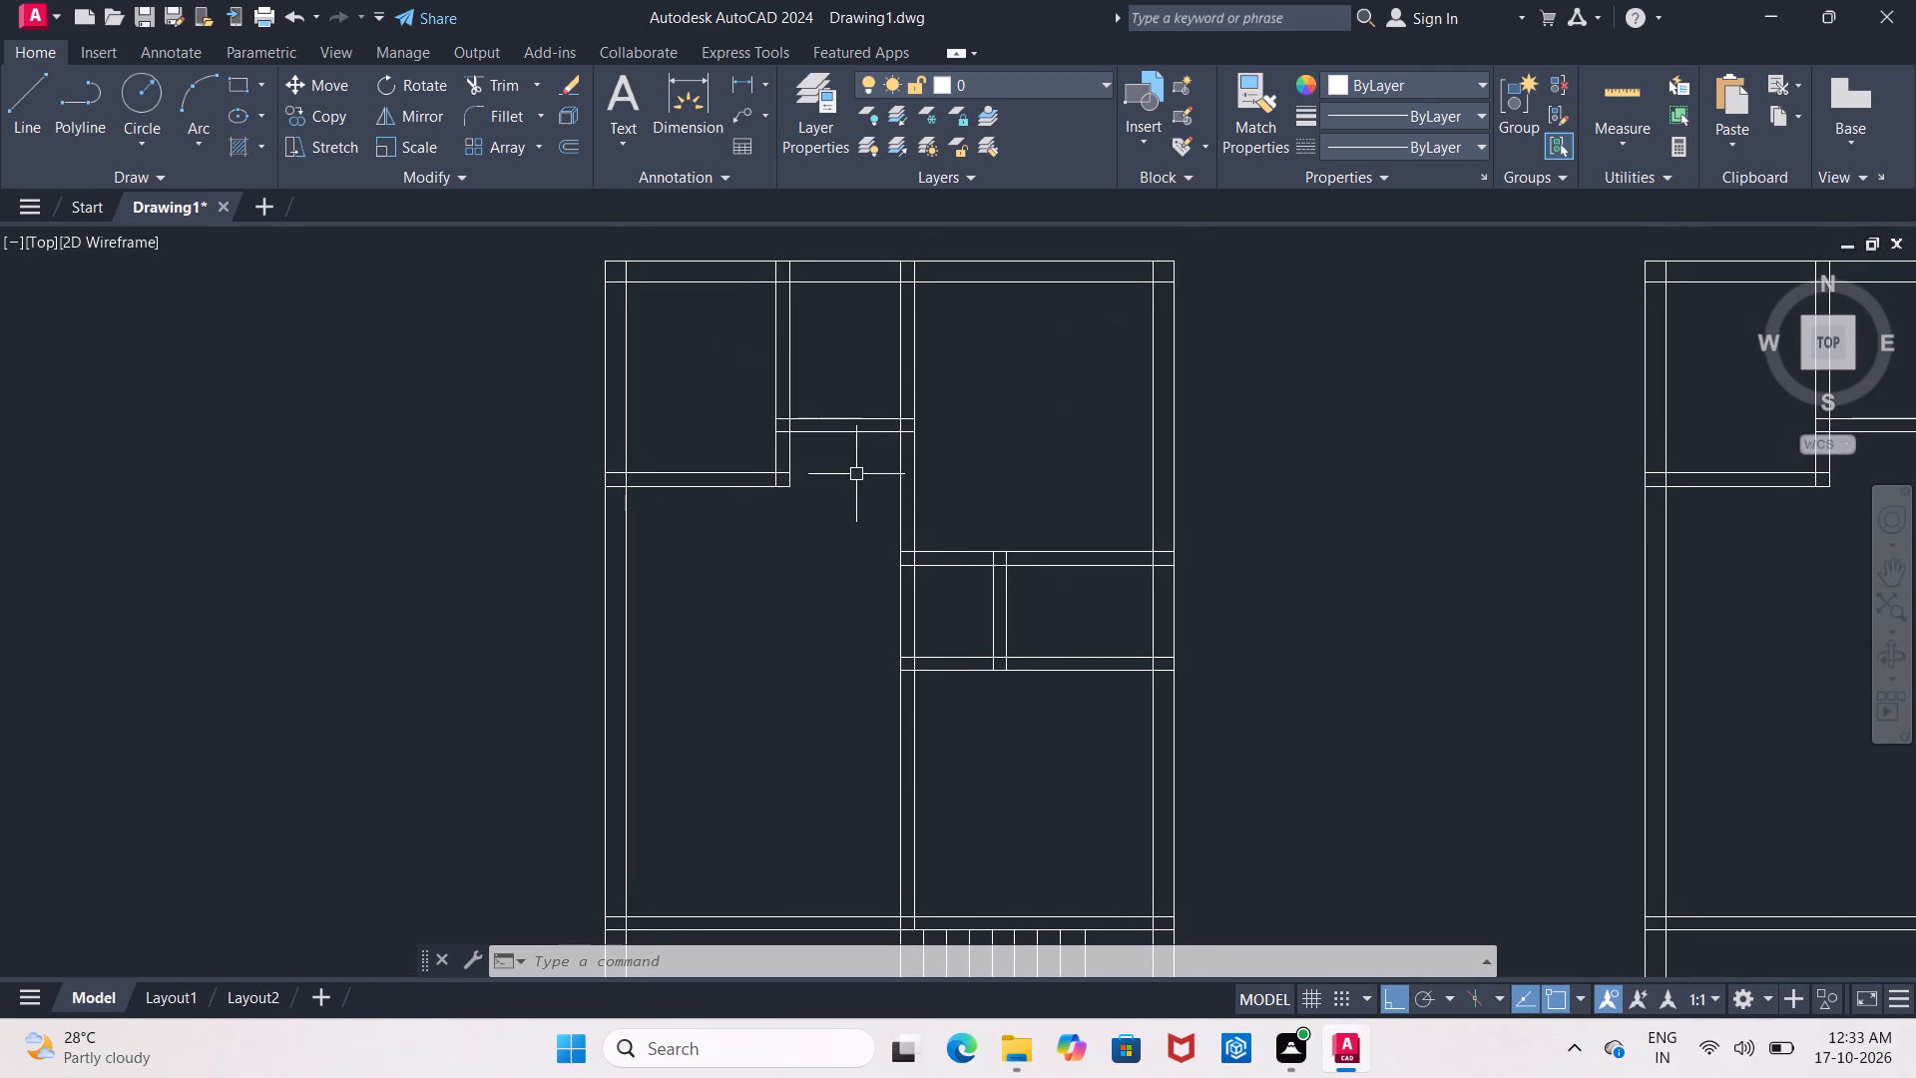
middle_click_drag(926, 575, 772, 415)
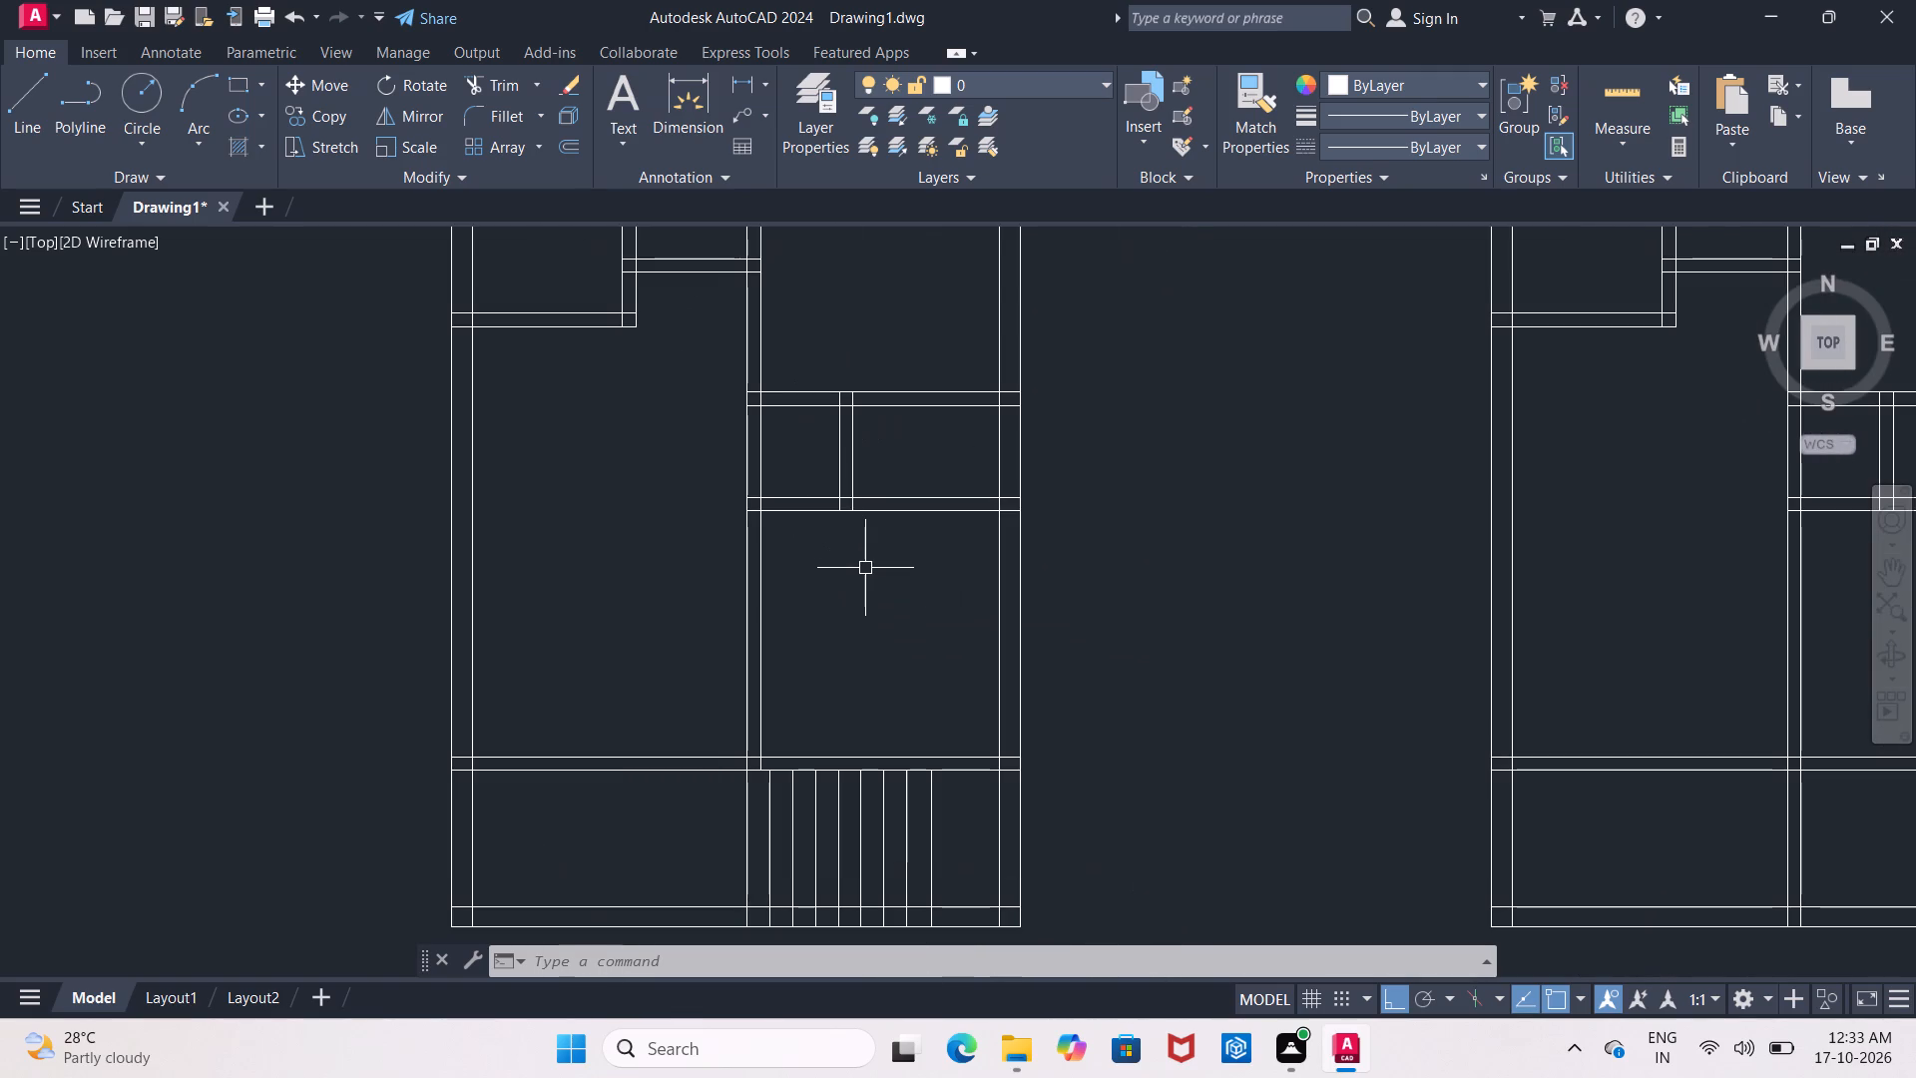
type("tr")
key("Return")
key("Return")
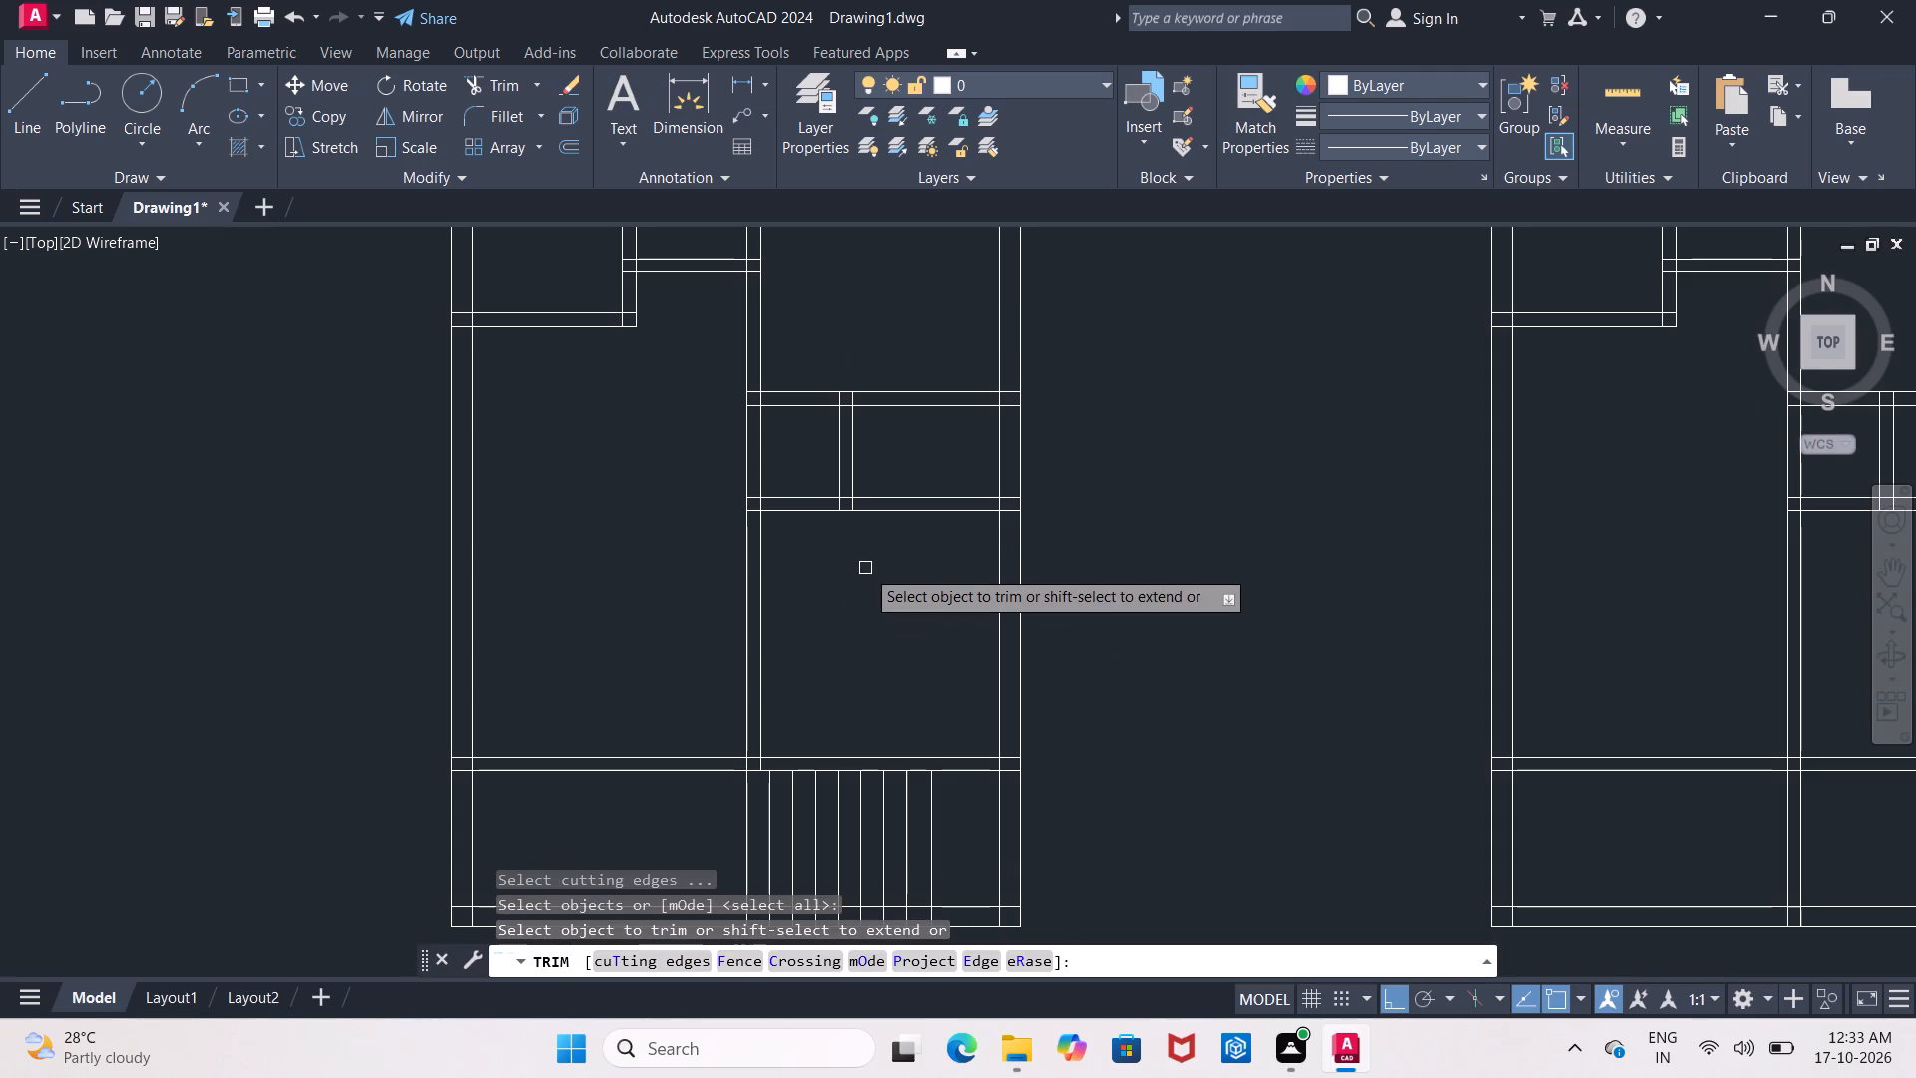
left_click(789, 501)
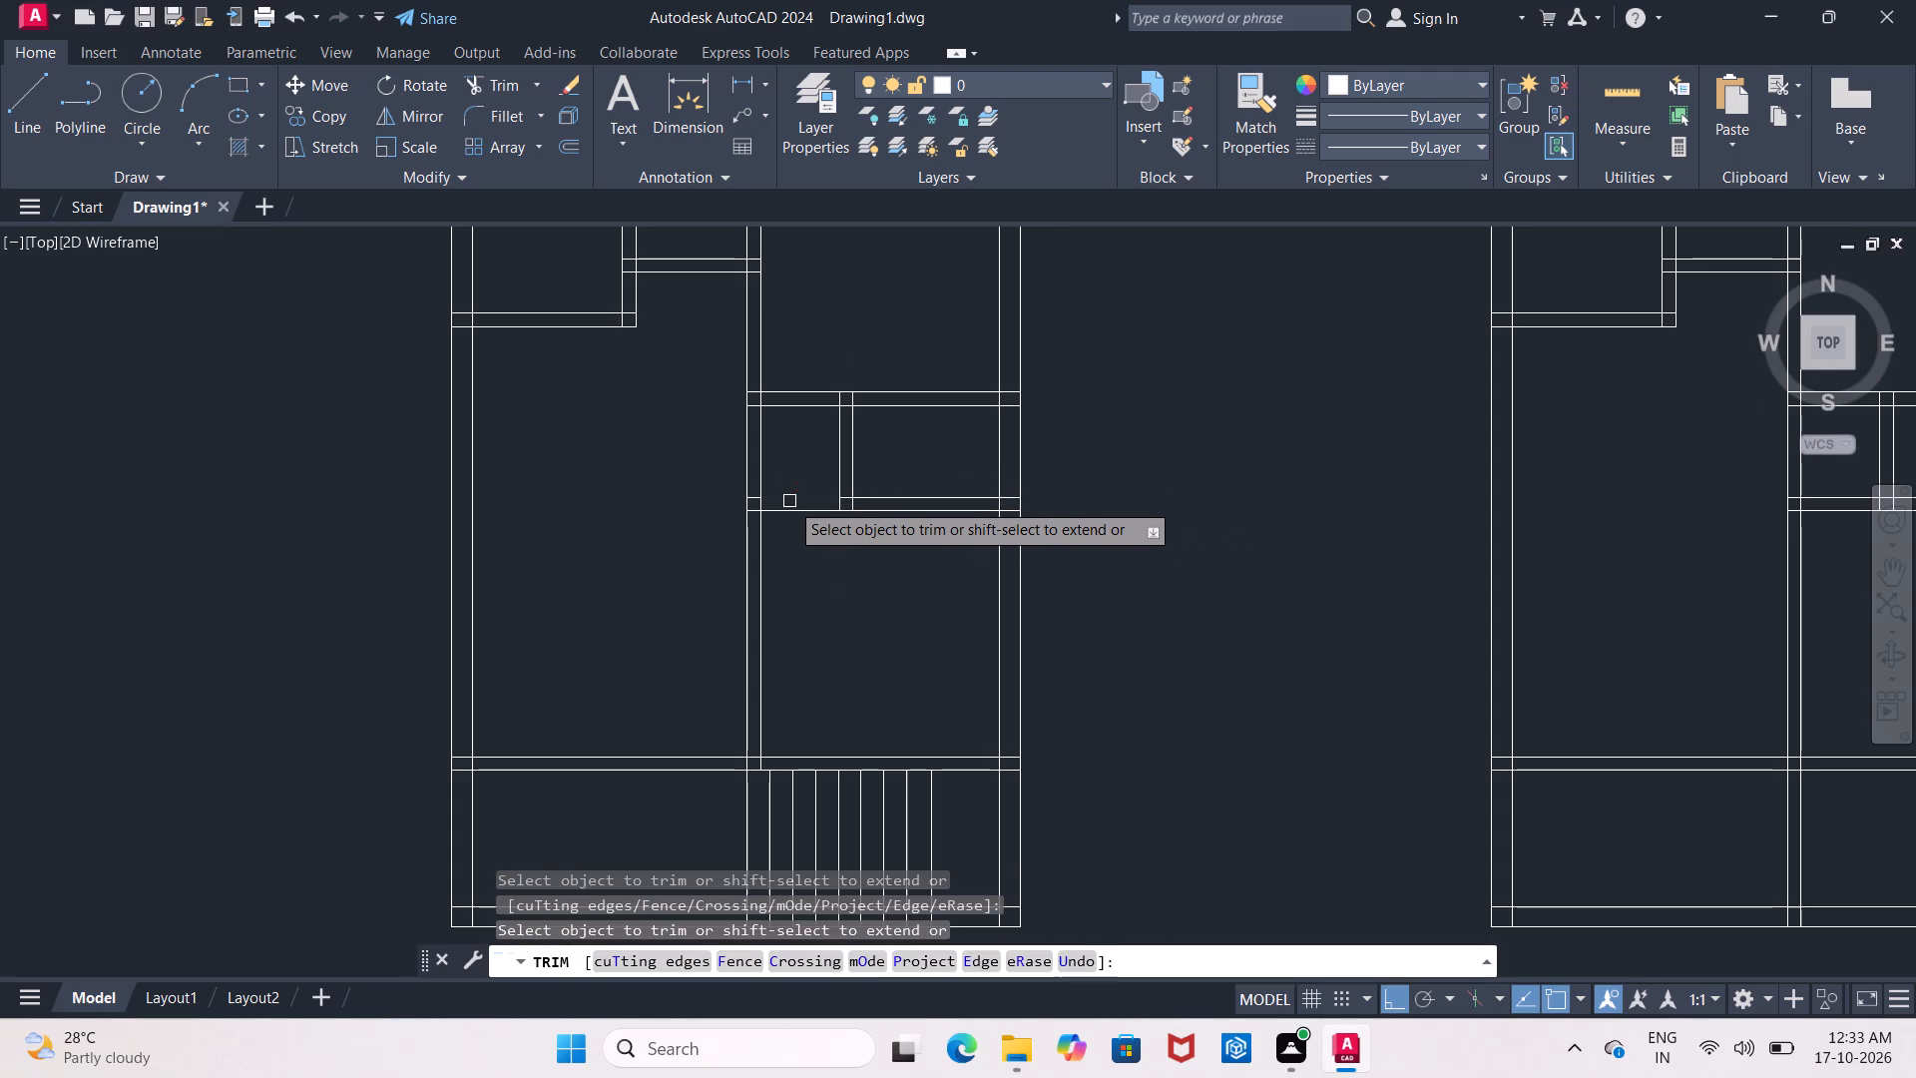
left_click(790, 515)
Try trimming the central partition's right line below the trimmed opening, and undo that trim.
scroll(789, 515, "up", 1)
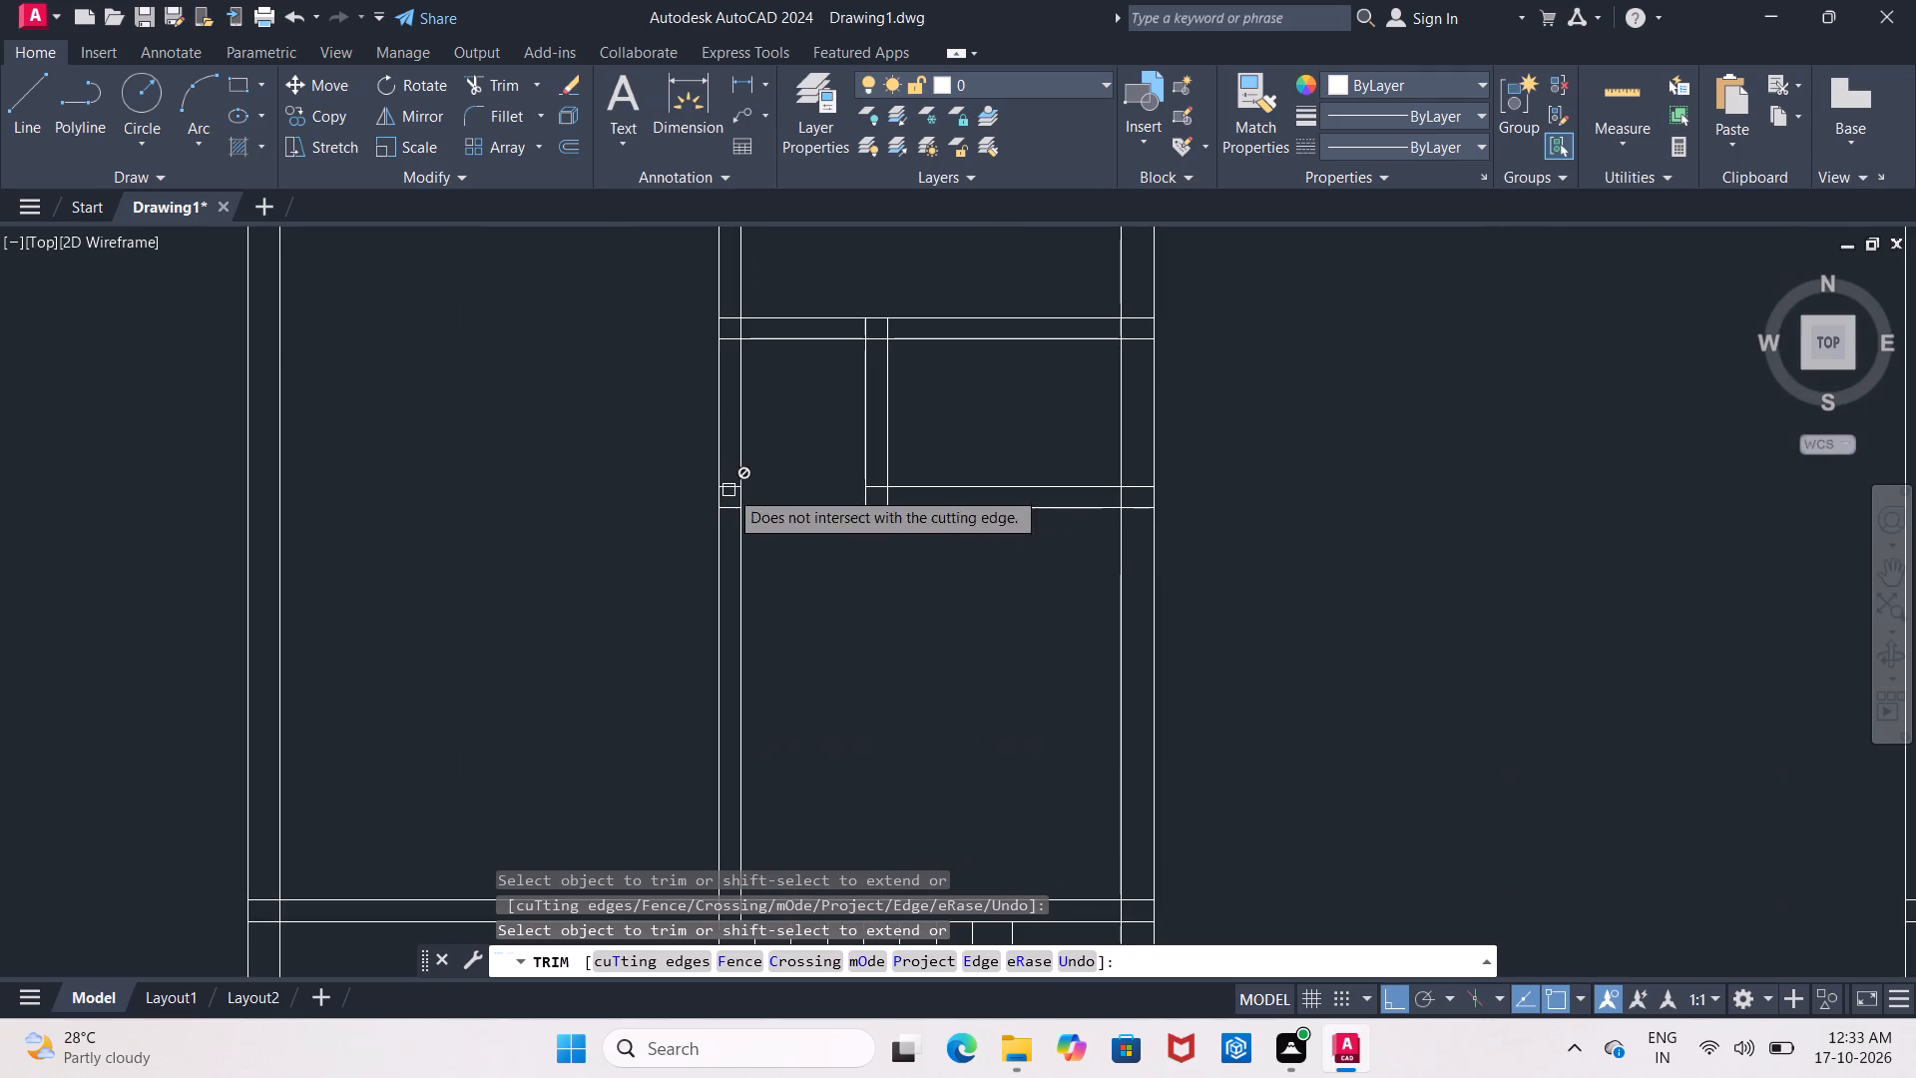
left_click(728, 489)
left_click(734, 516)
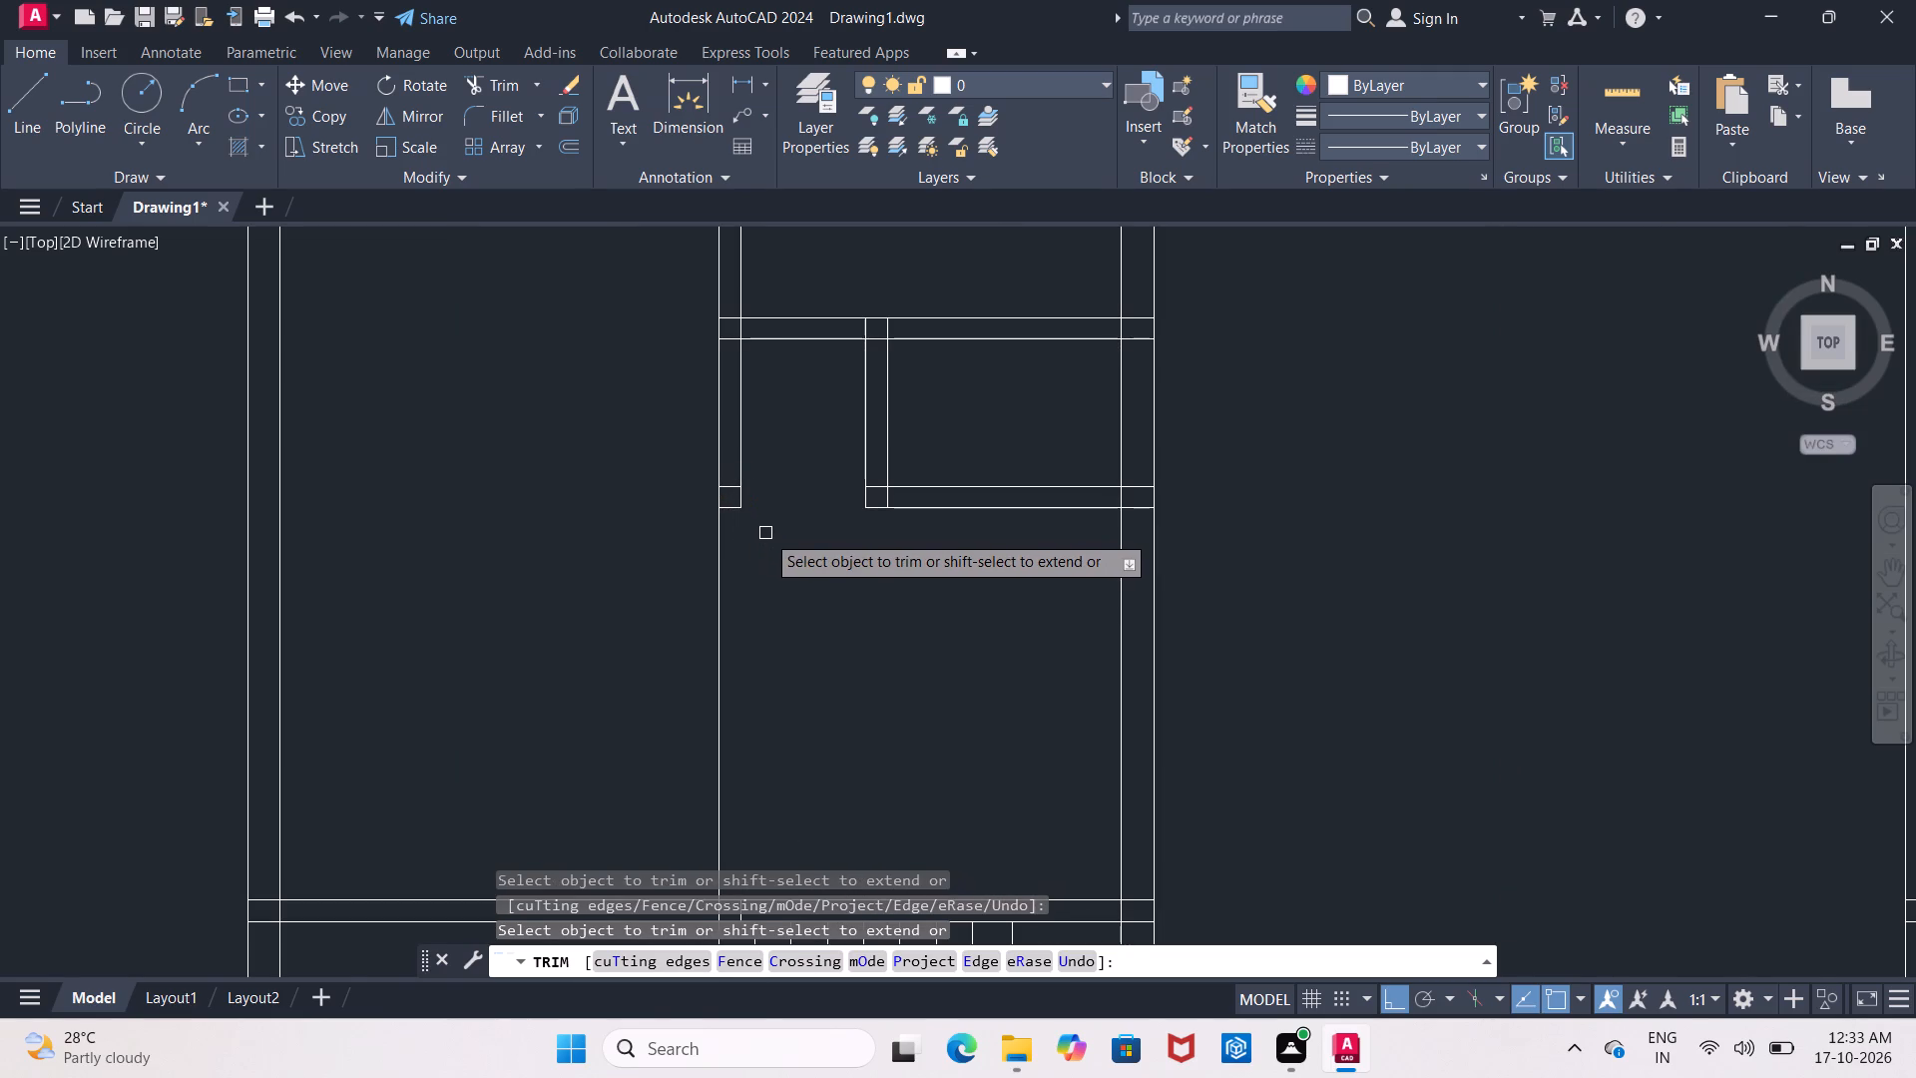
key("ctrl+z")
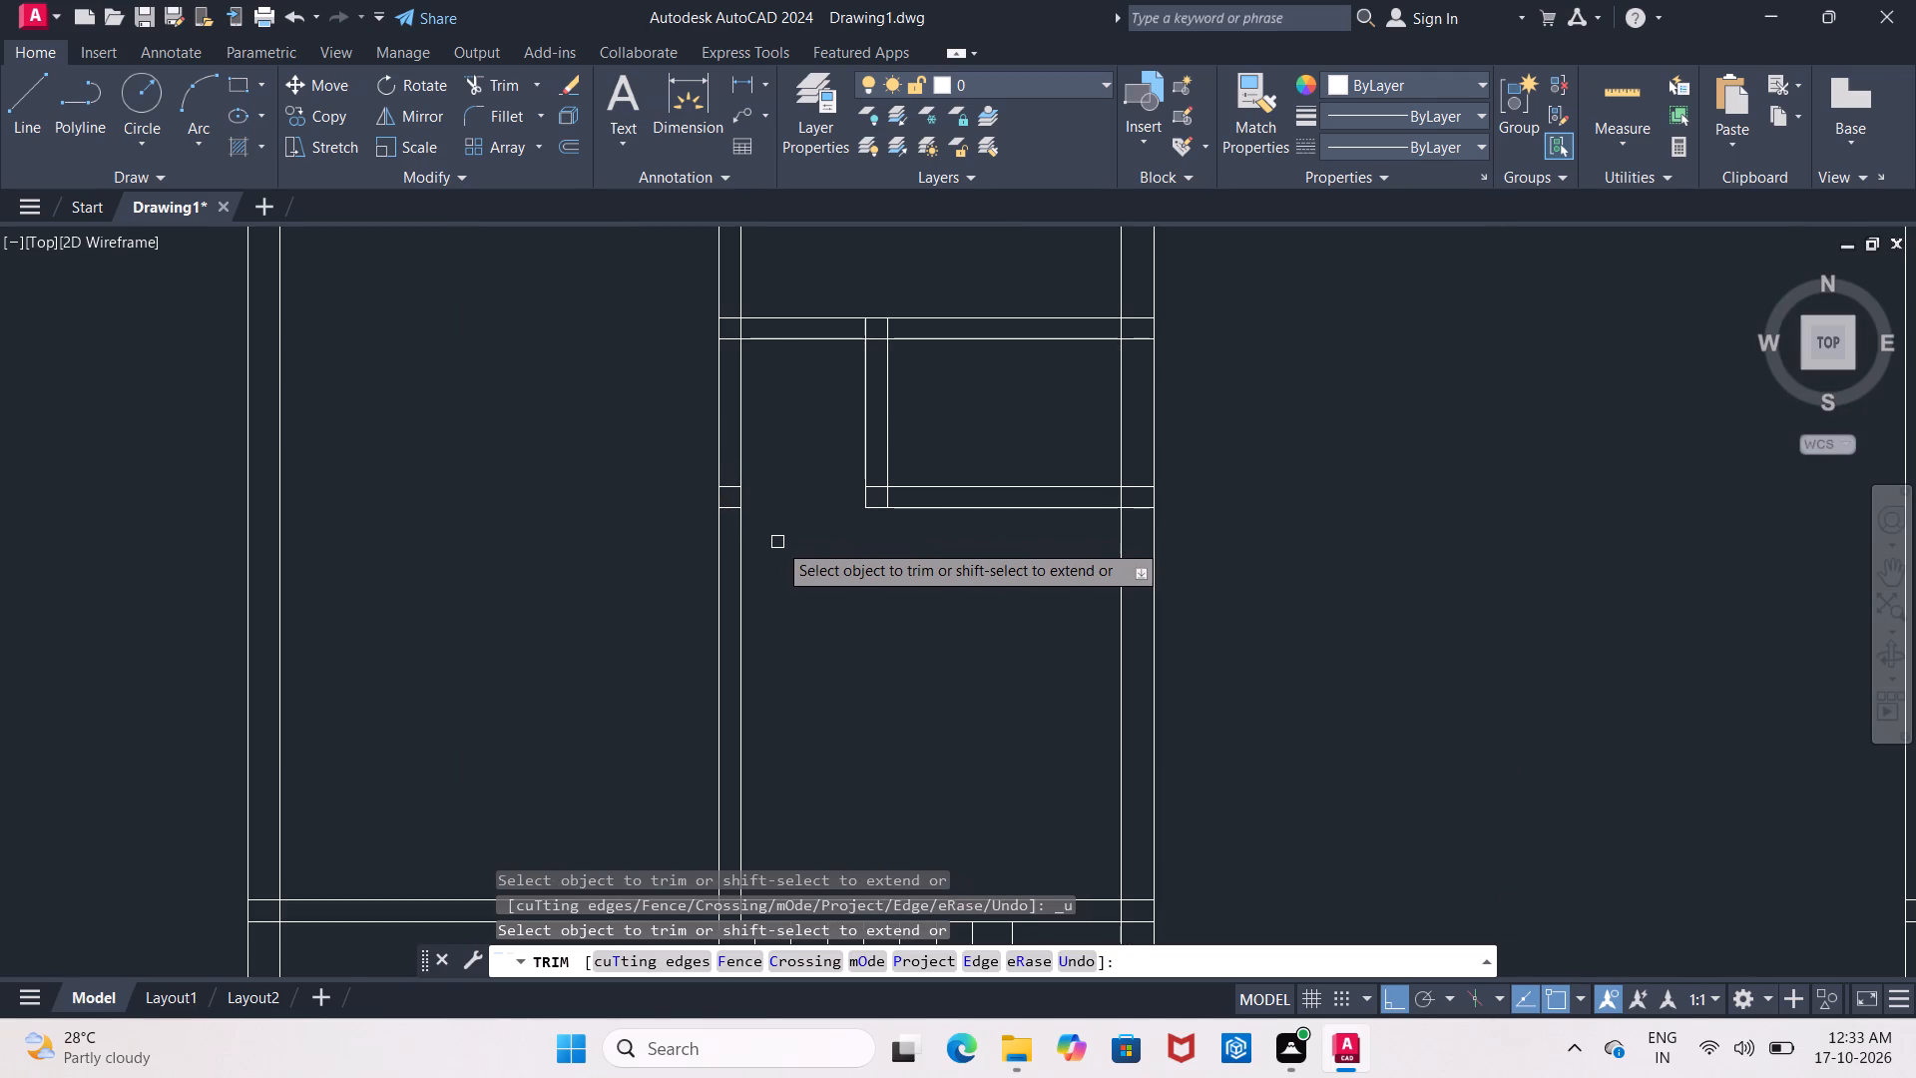
Start an Offset with distance 2', and offset the lower line of the partition above the small middle room downward by 2".
middle_click_drag(777, 548, 735, 646)
scroll(735, 646, "down", 4)
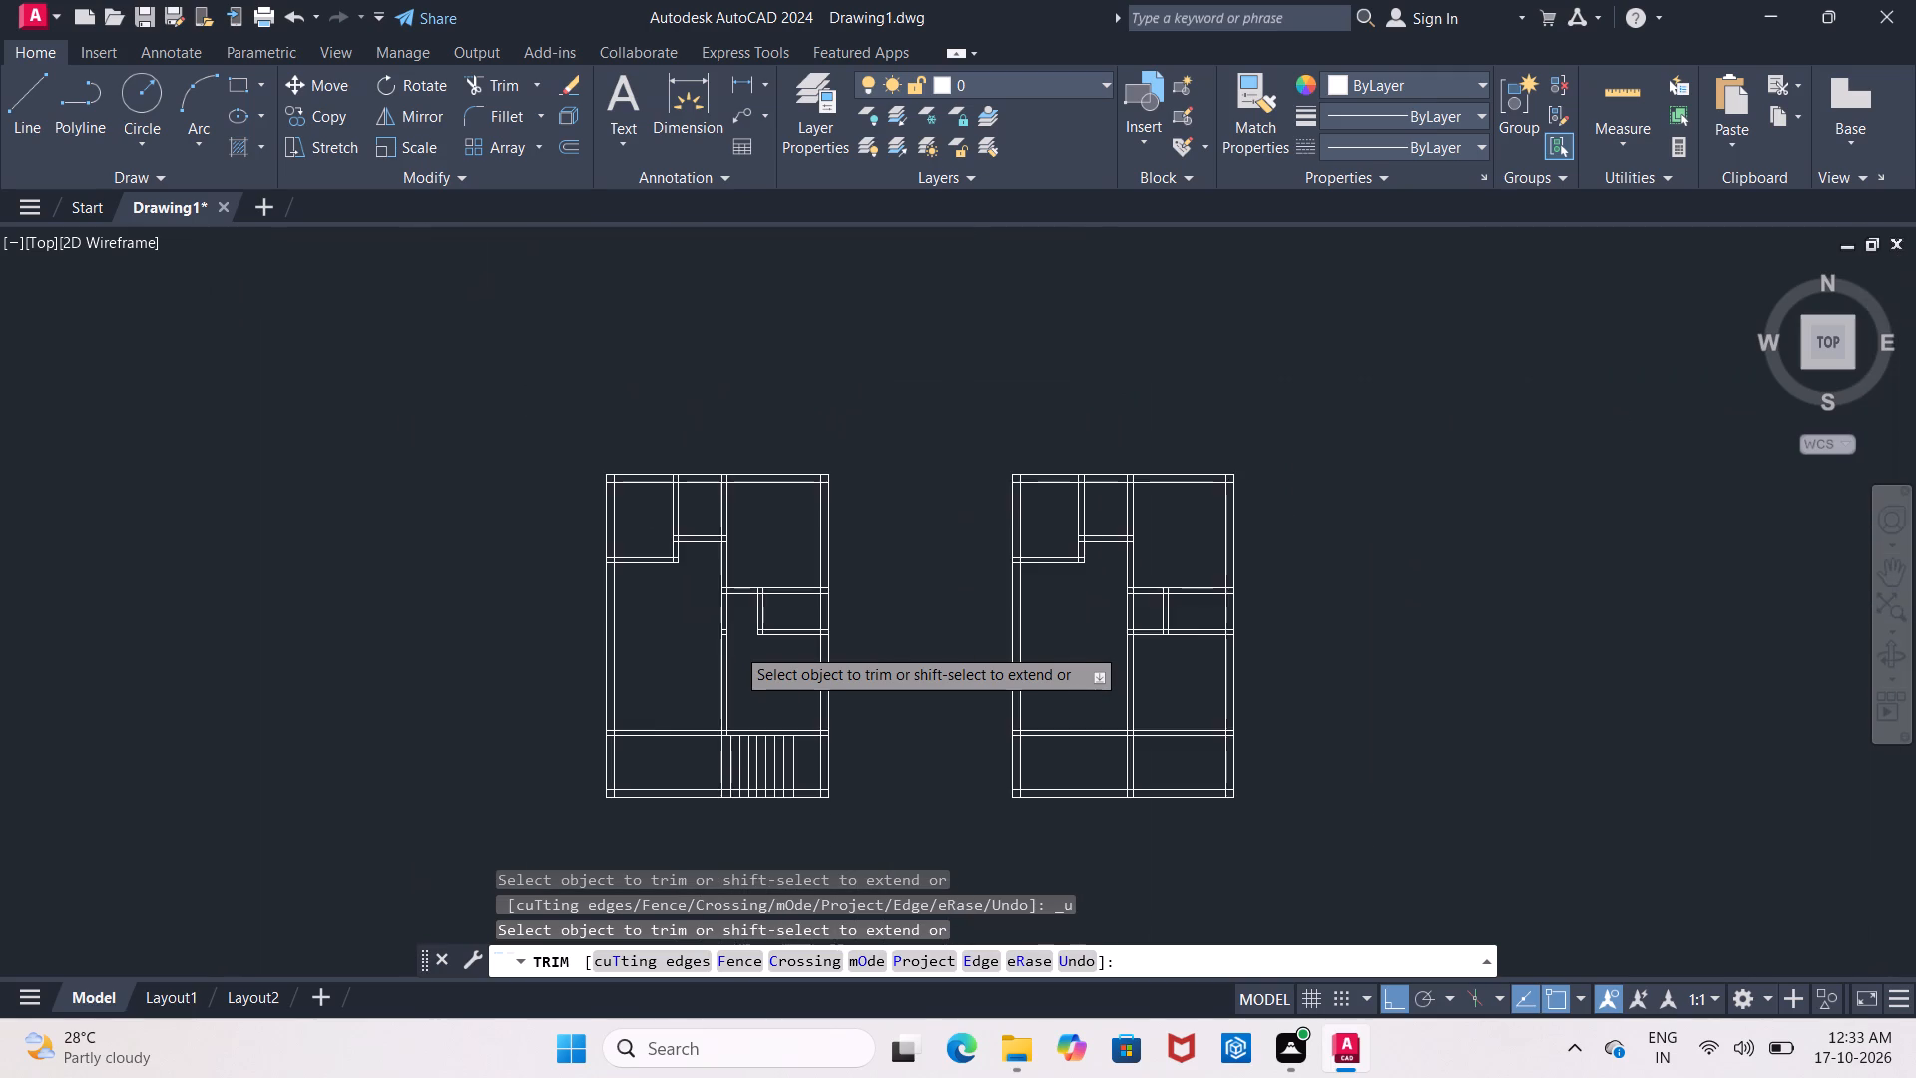
middle_click_drag(735, 646, 727, 623)
scroll(727, 634, "up", 4)
middle_click_drag(727, 634, 697, 659)
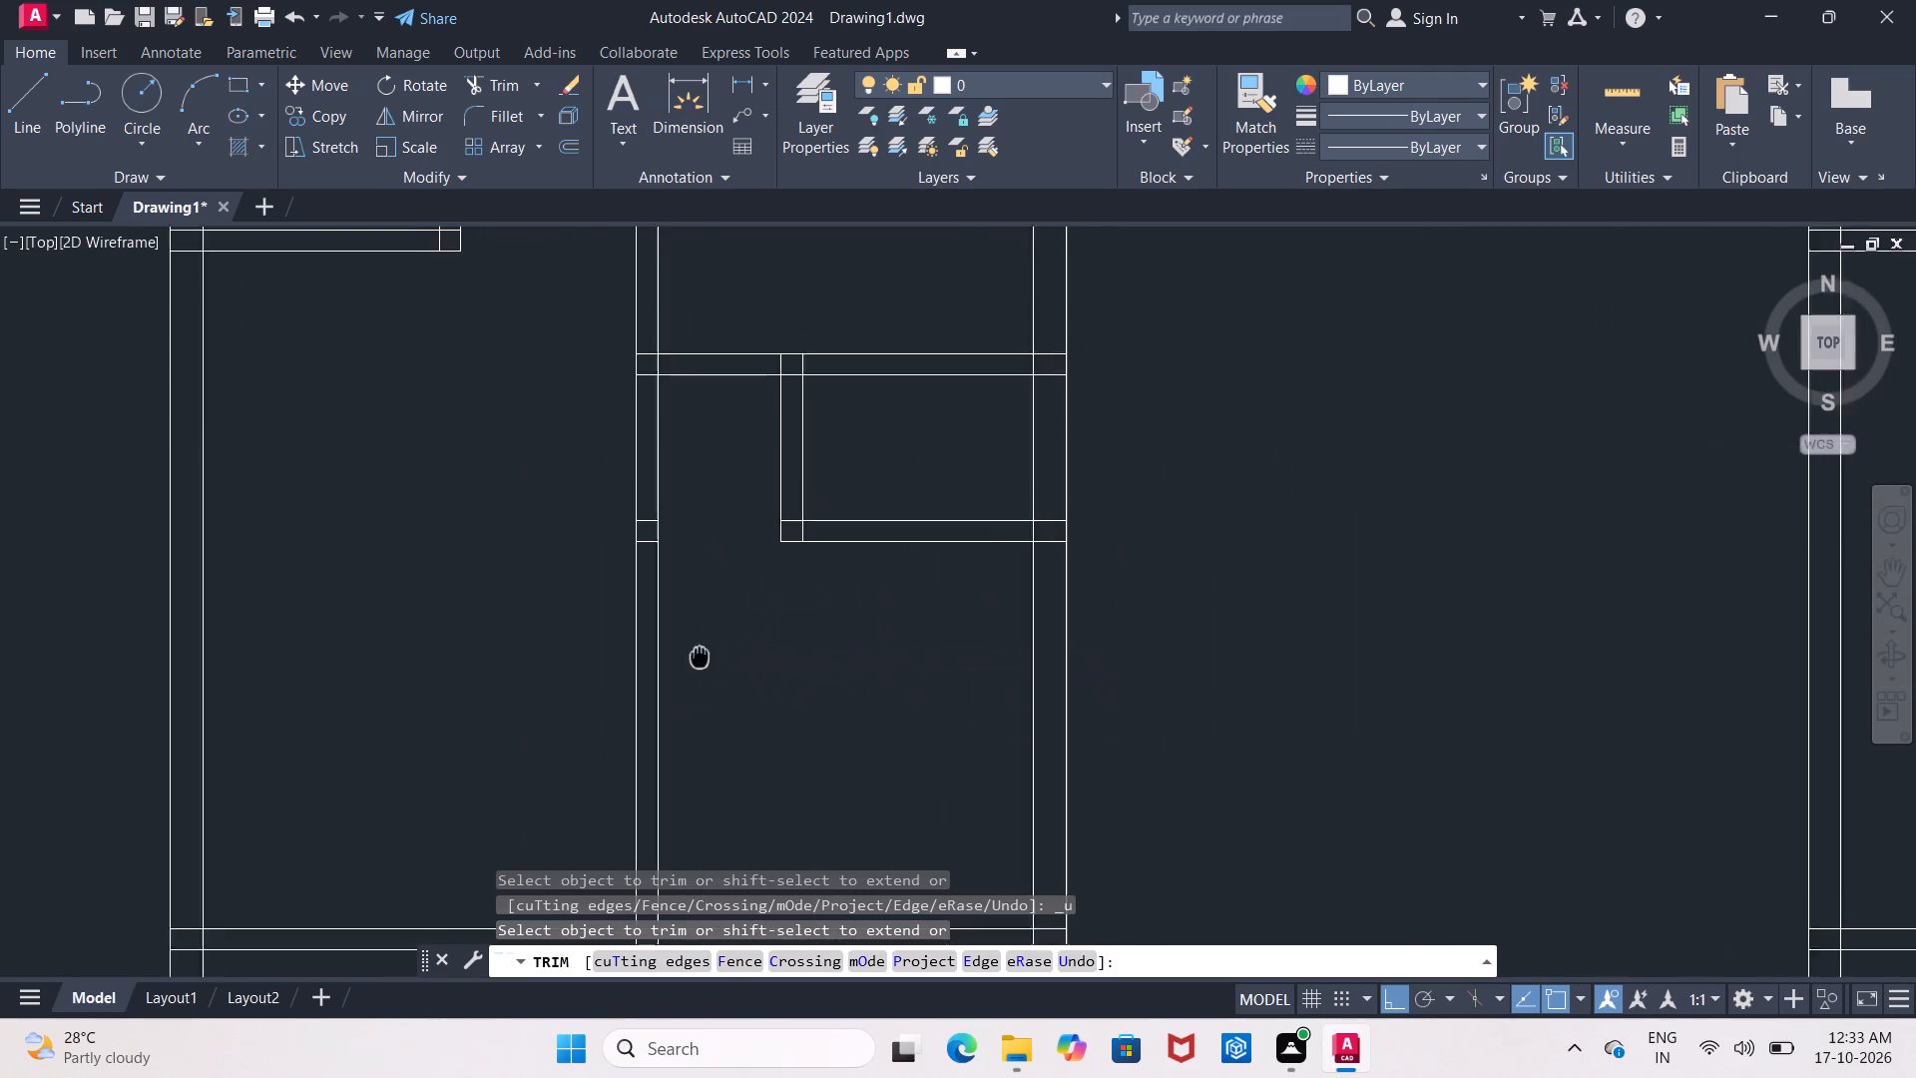
middle_click_drag(697, 659, 687, 660)
key("Escape")
key("o")
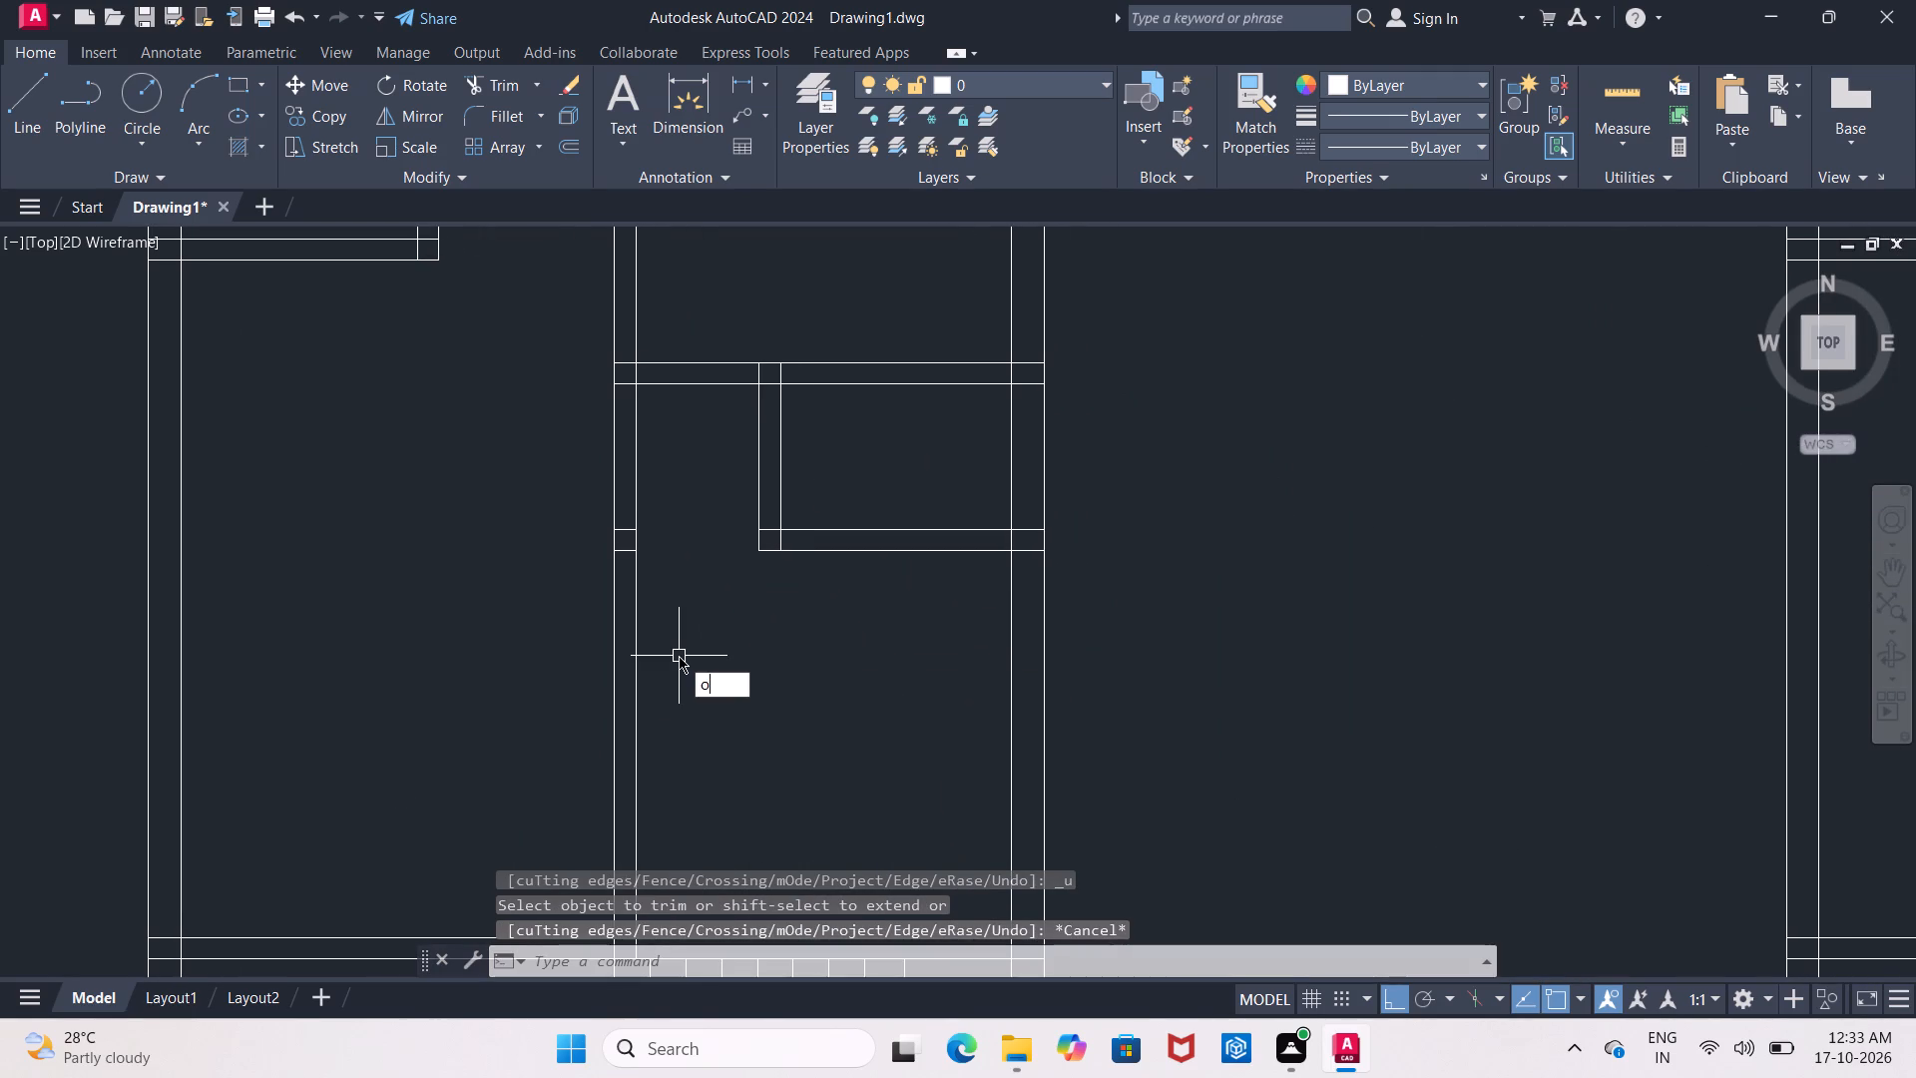
key("Return")
type("2'")
key("Return")
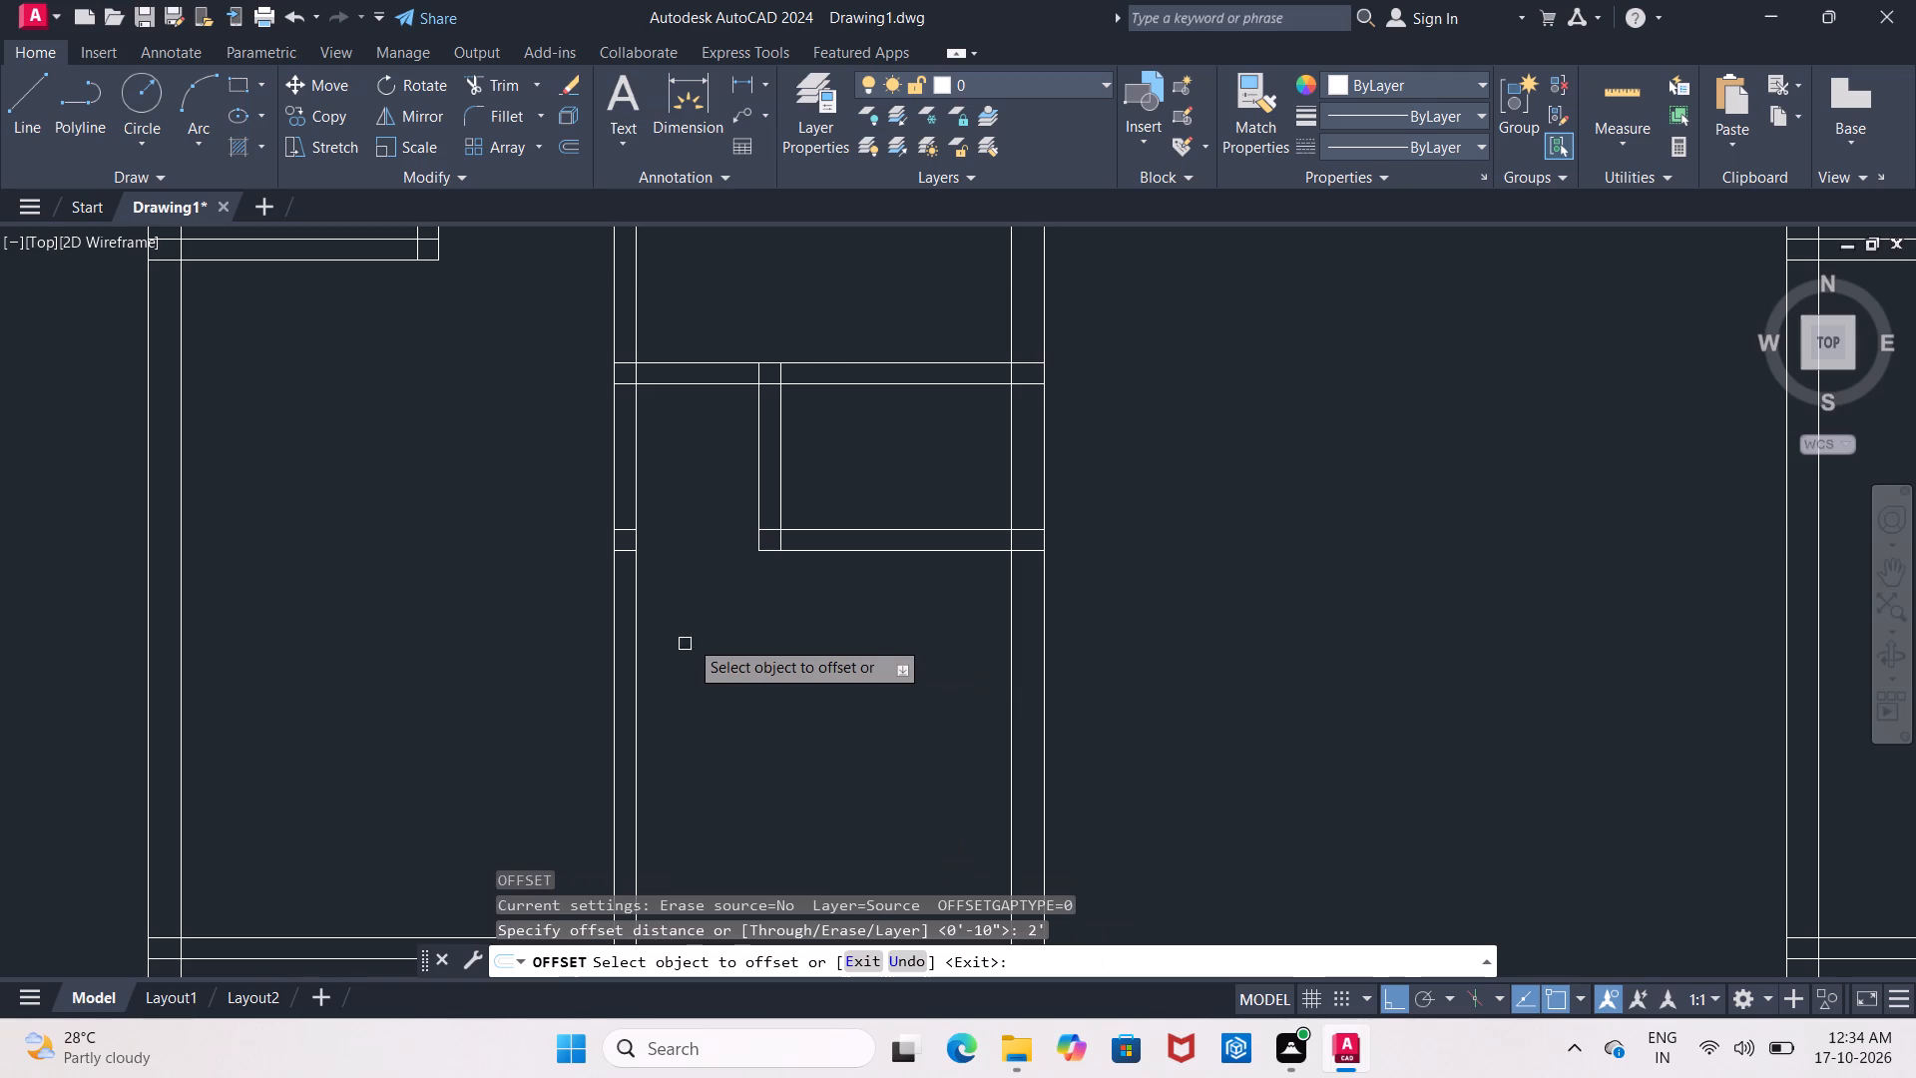
left_click(682, 388)
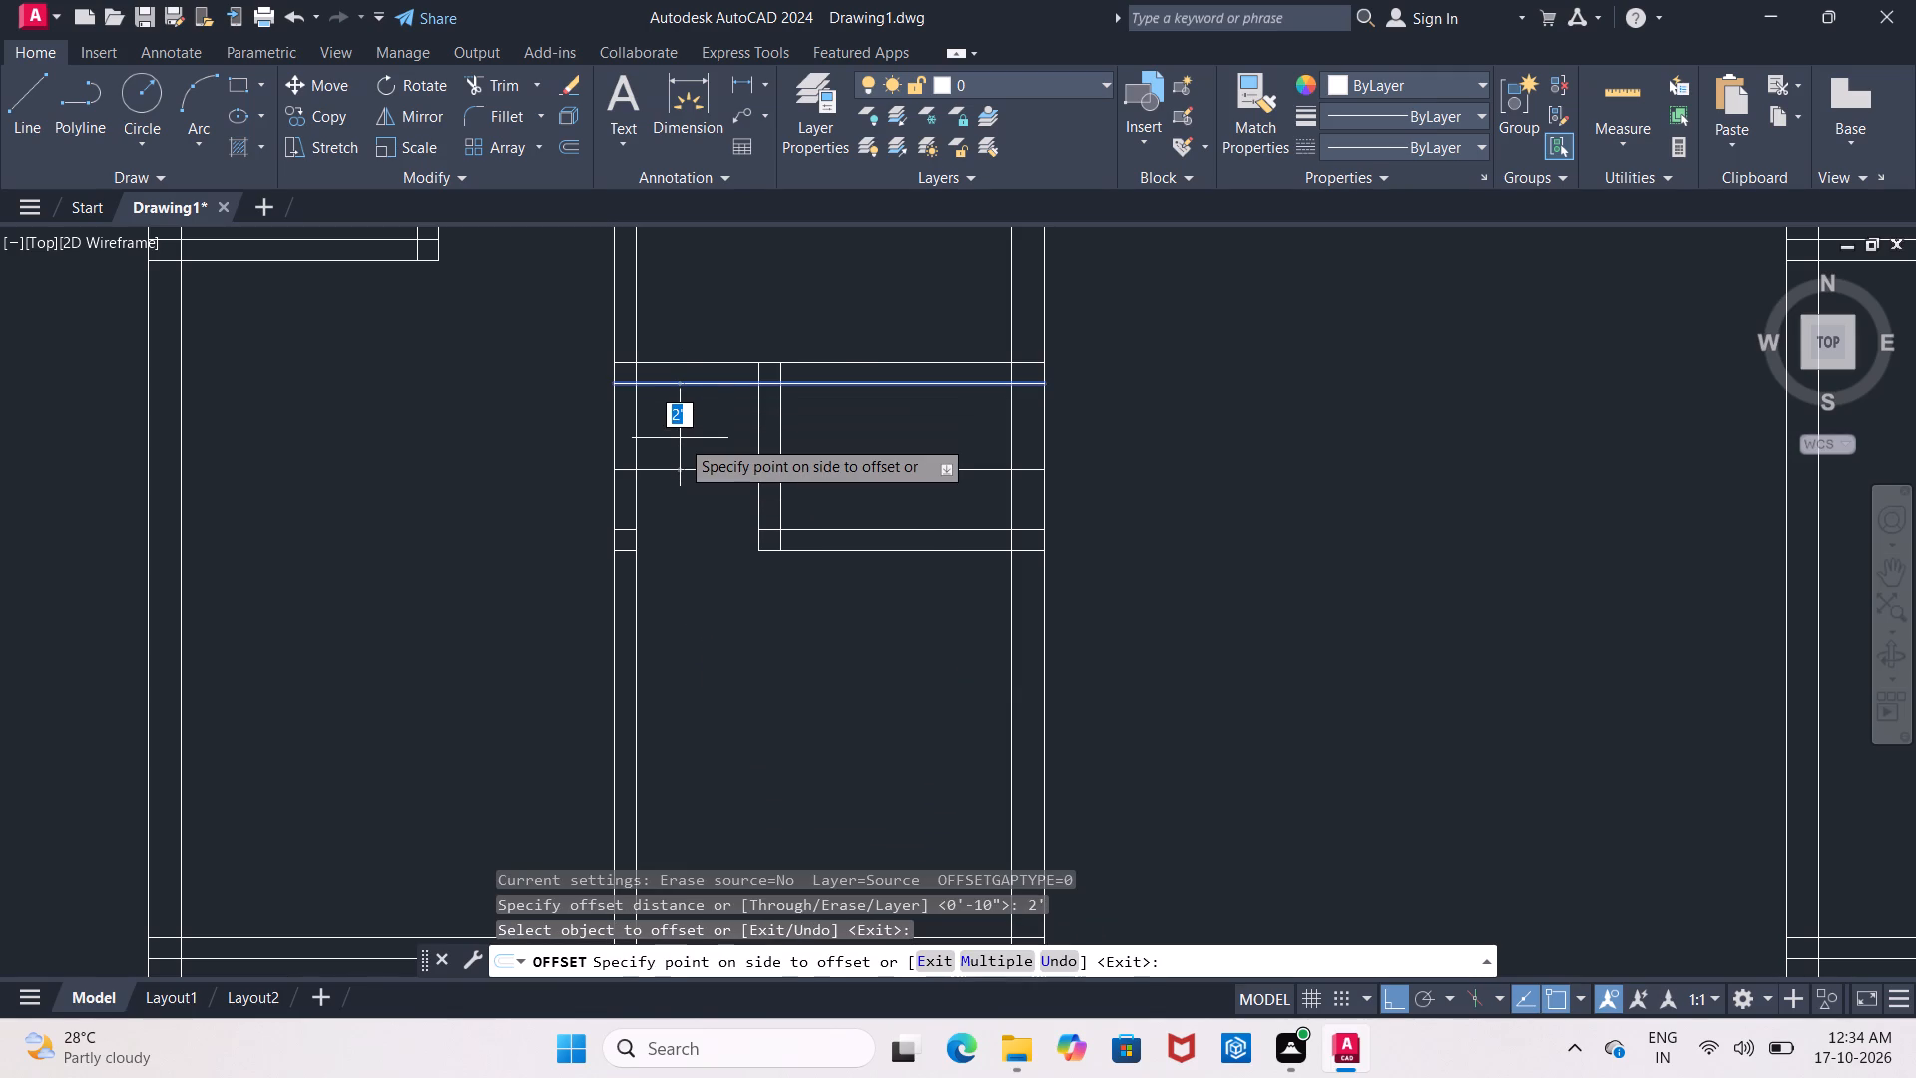
key("BackSpace")
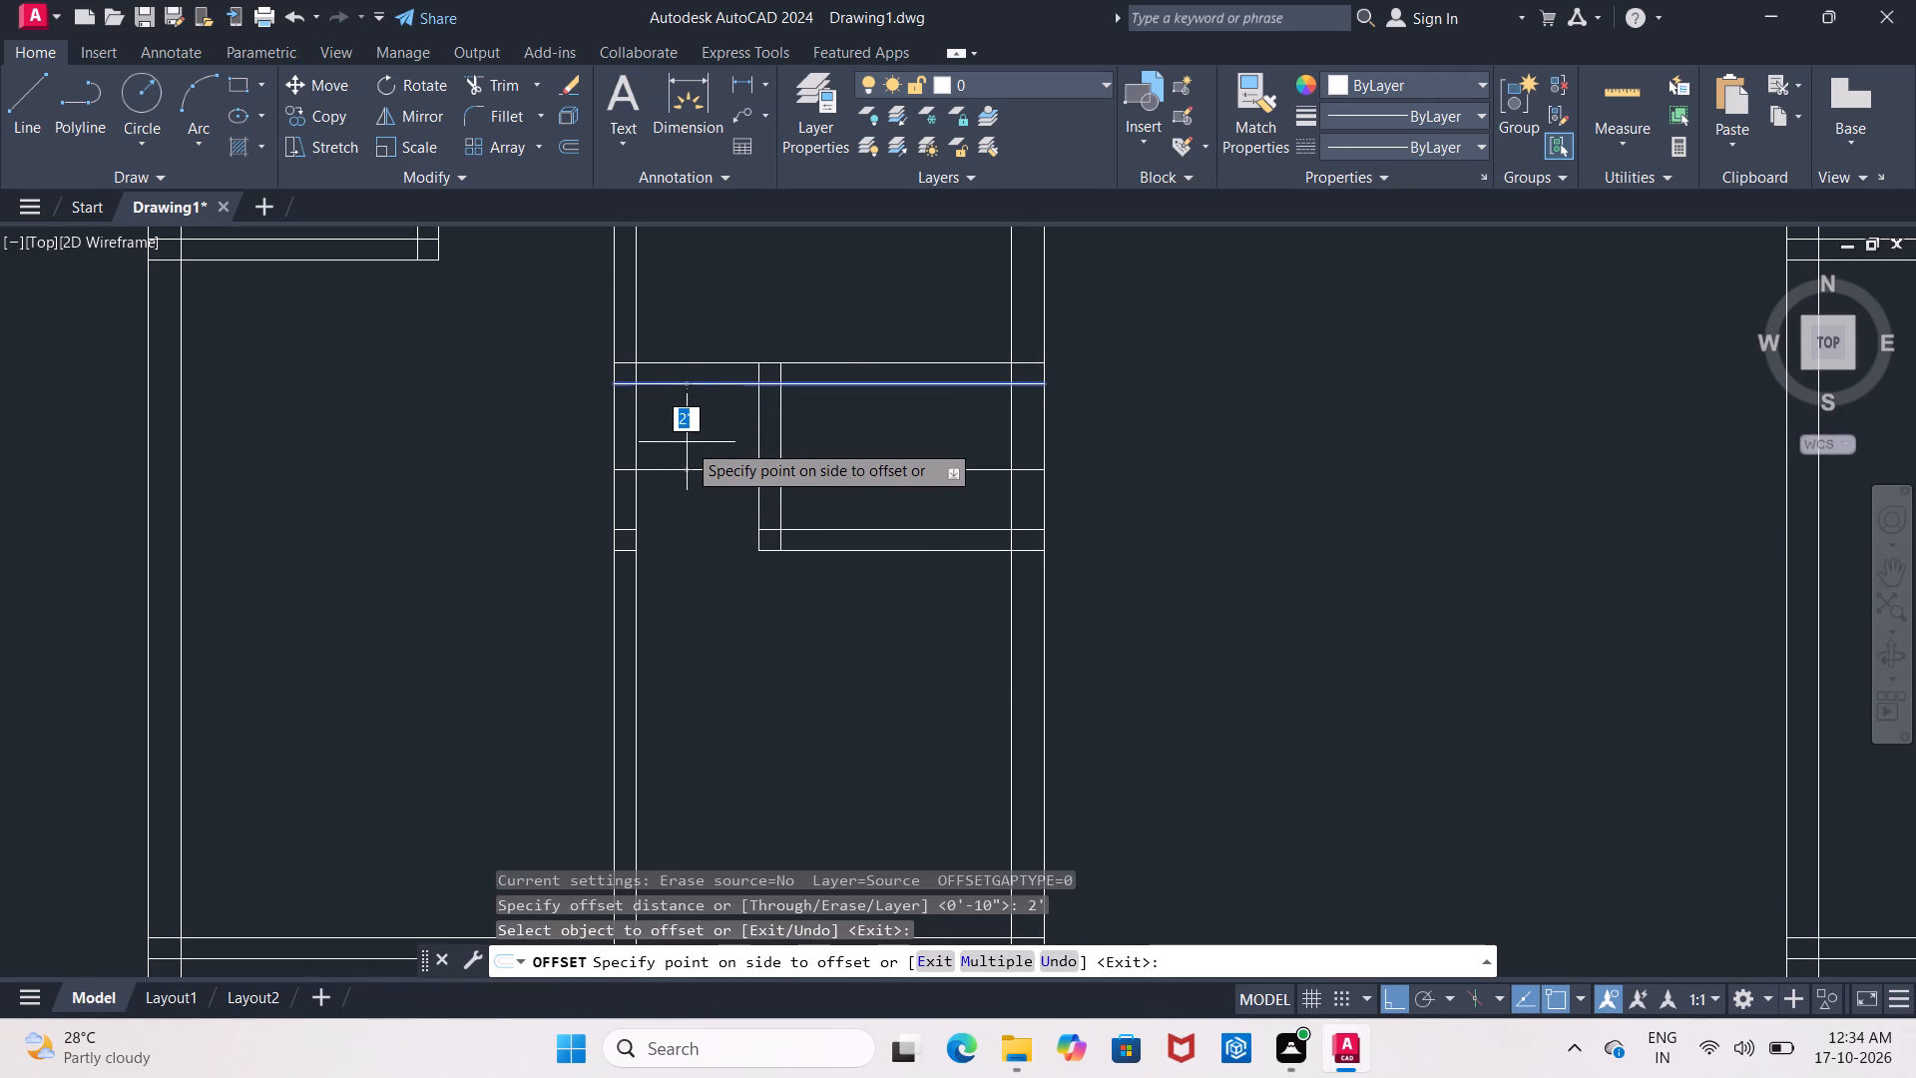
type("2\"")
key("Return")
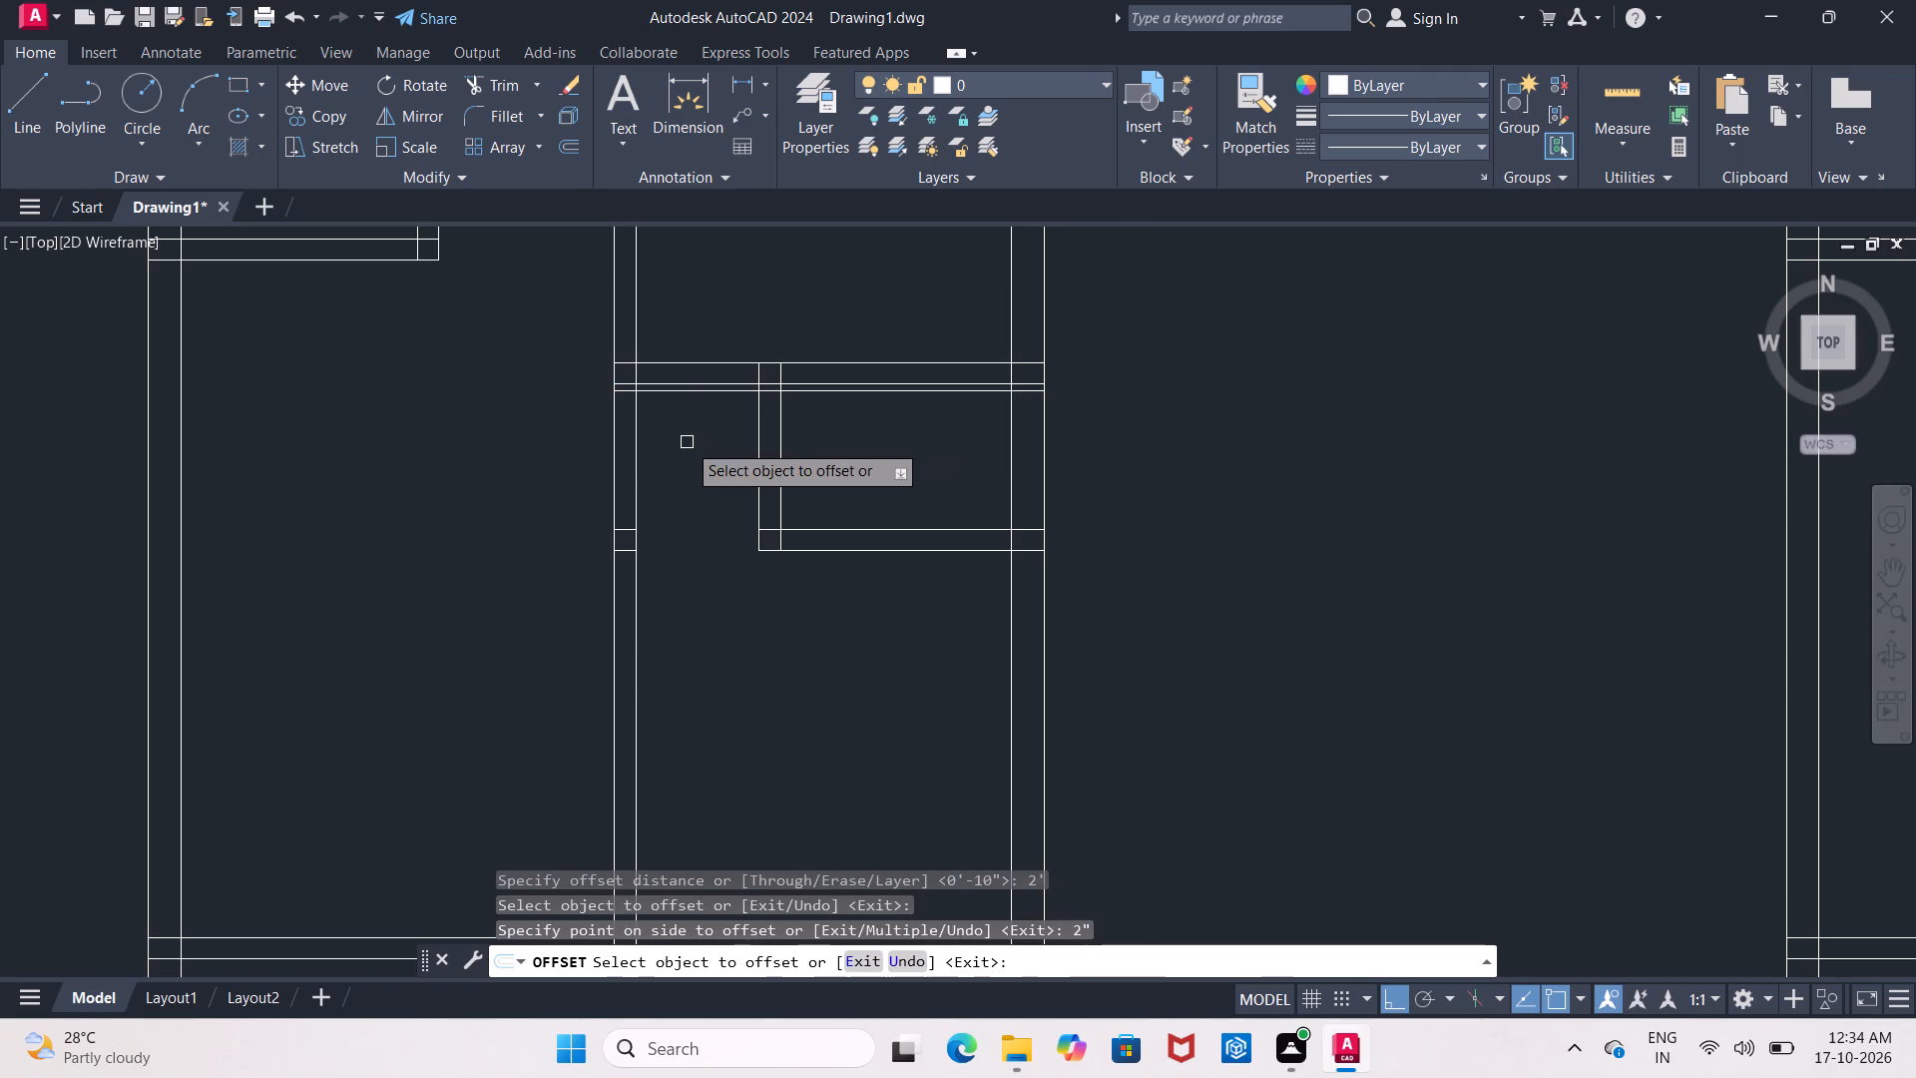
Offset the upper line of the partition above the small middle room upward by 2".
left_click(711, 363)
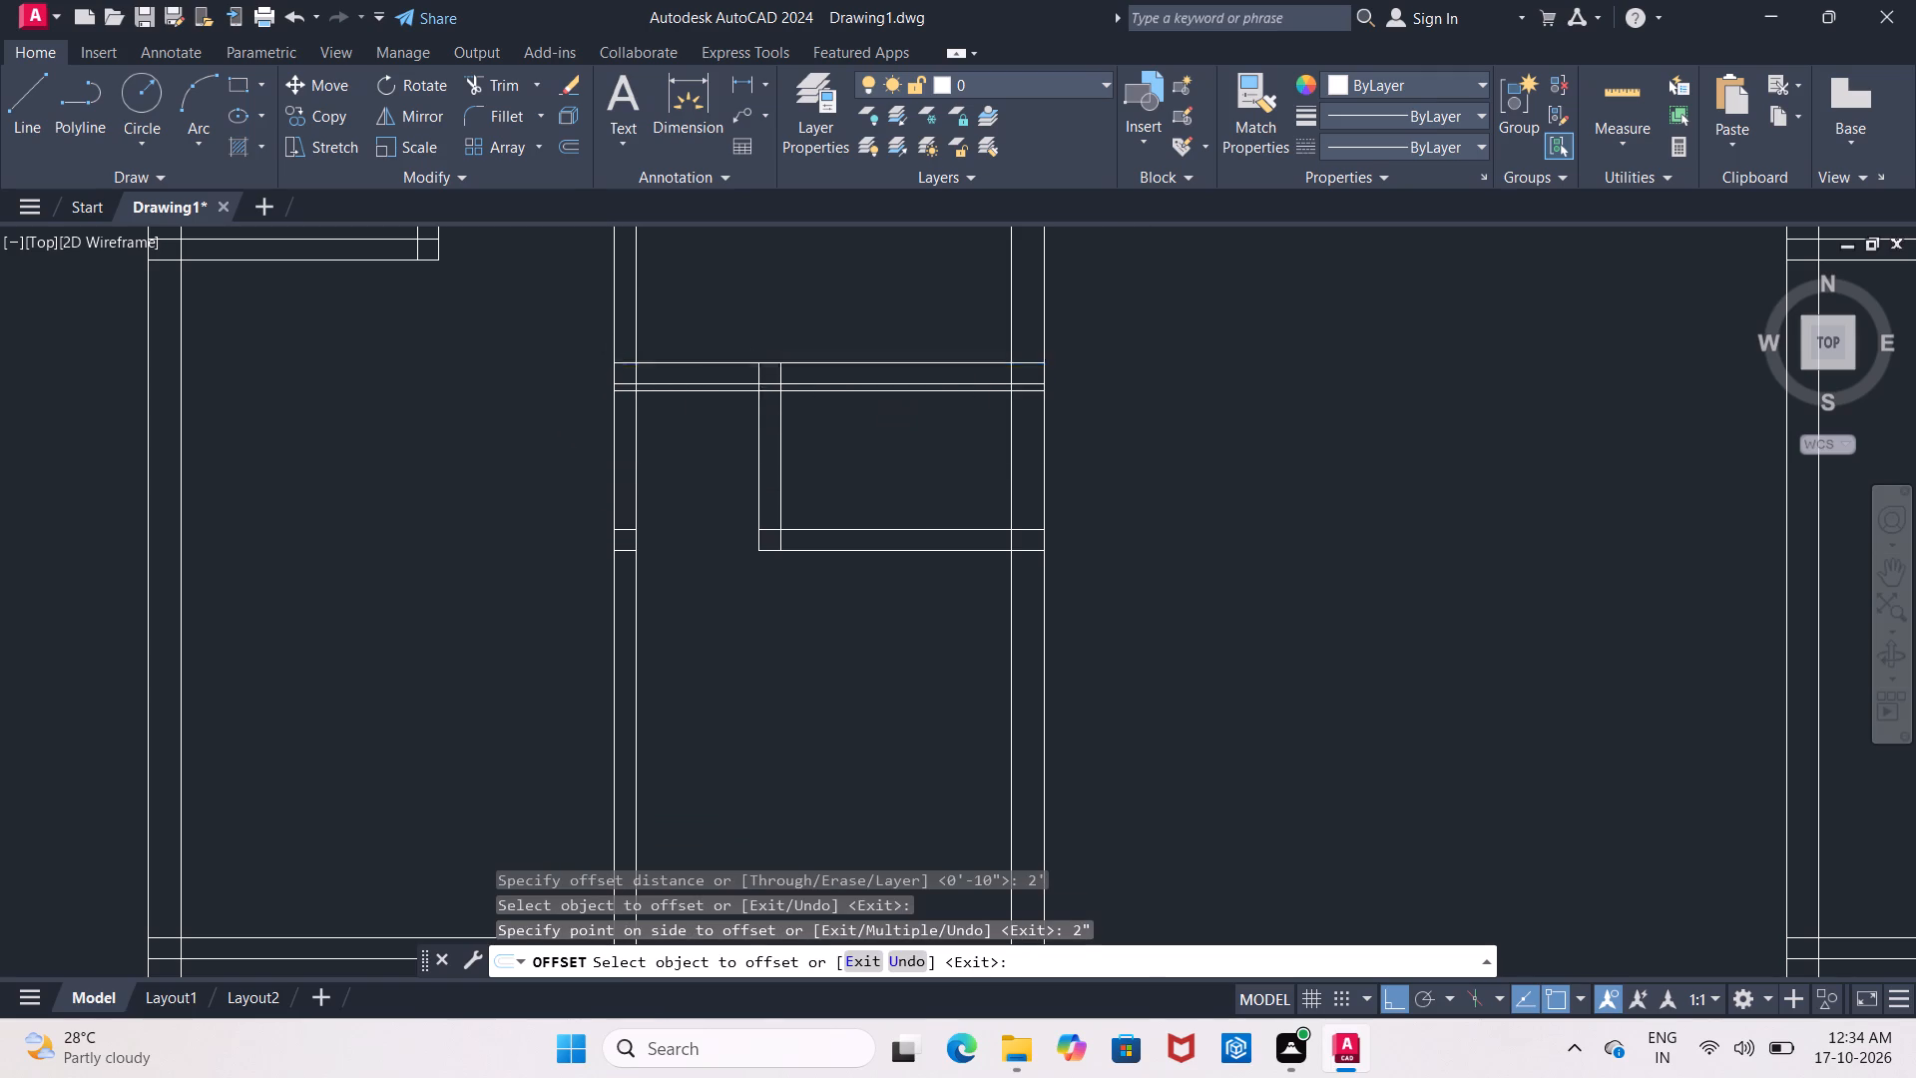
type("2\"")
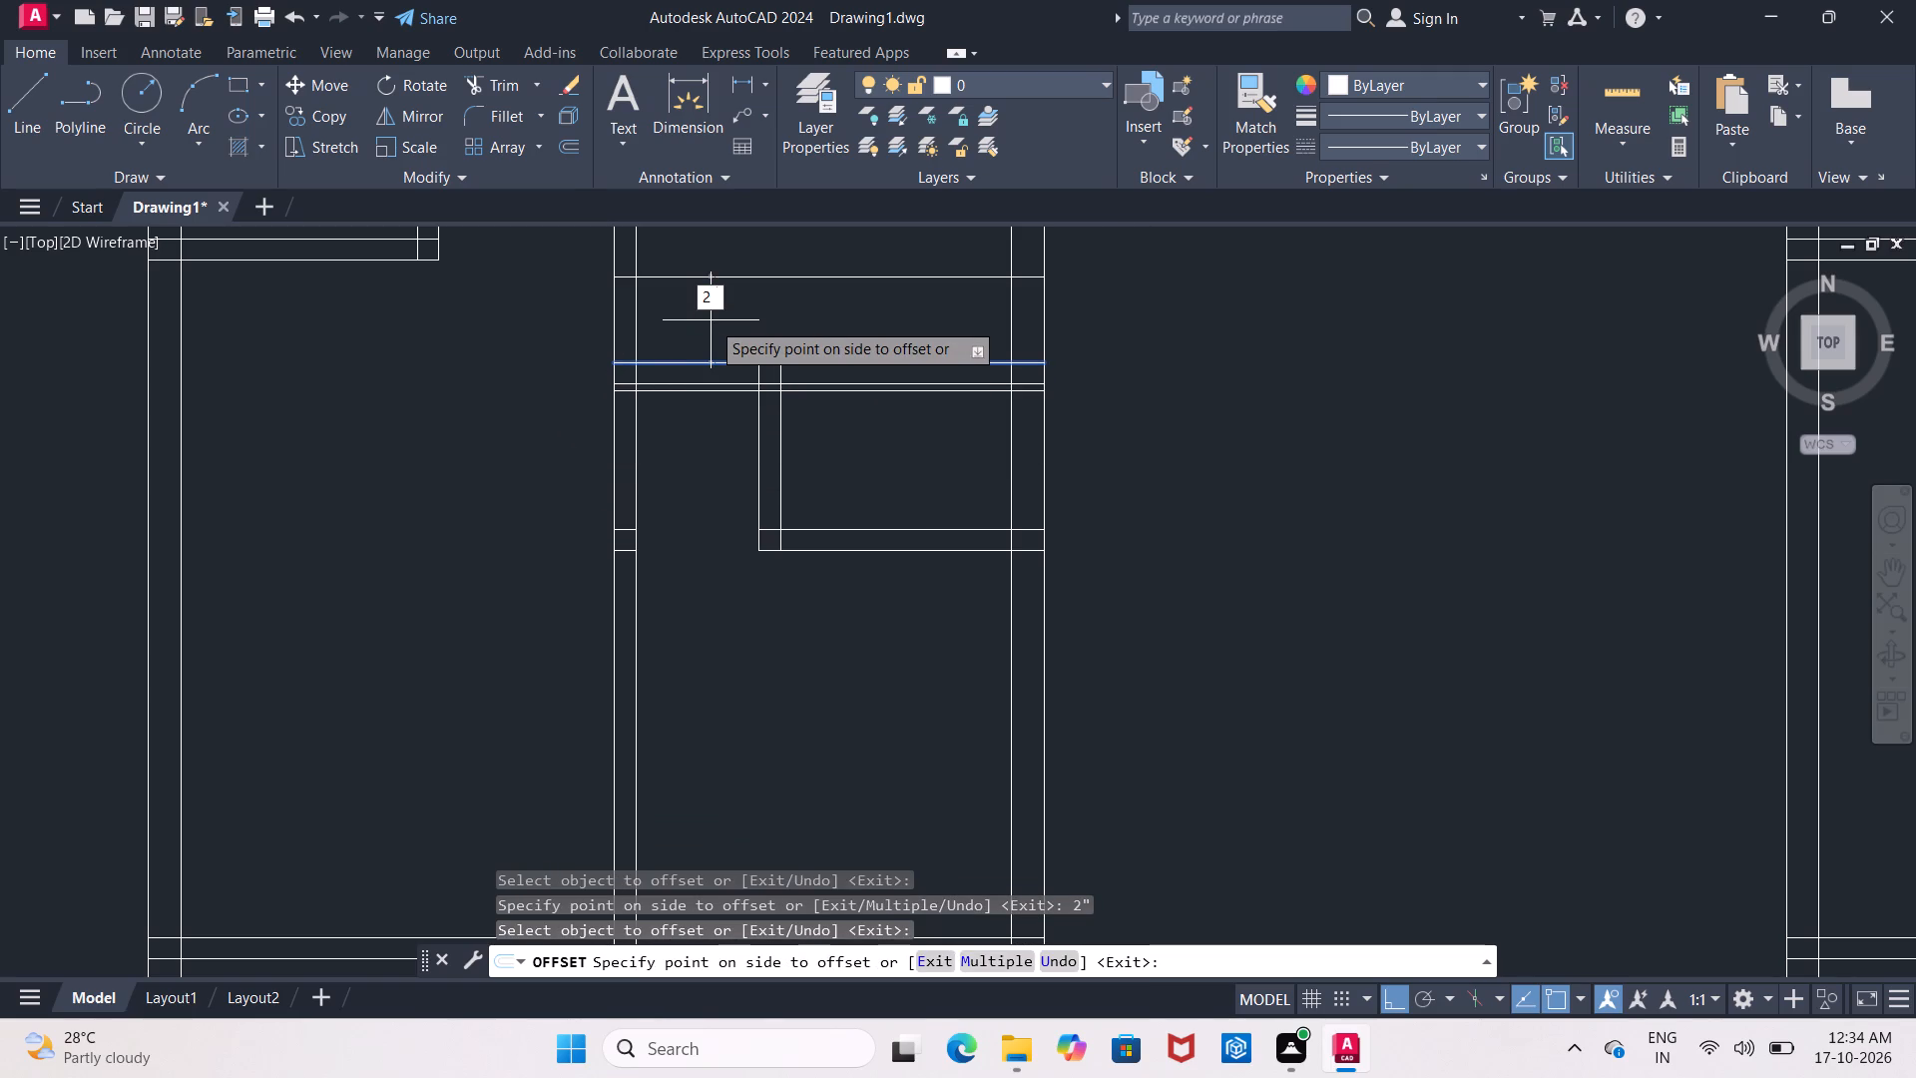
key("Return")
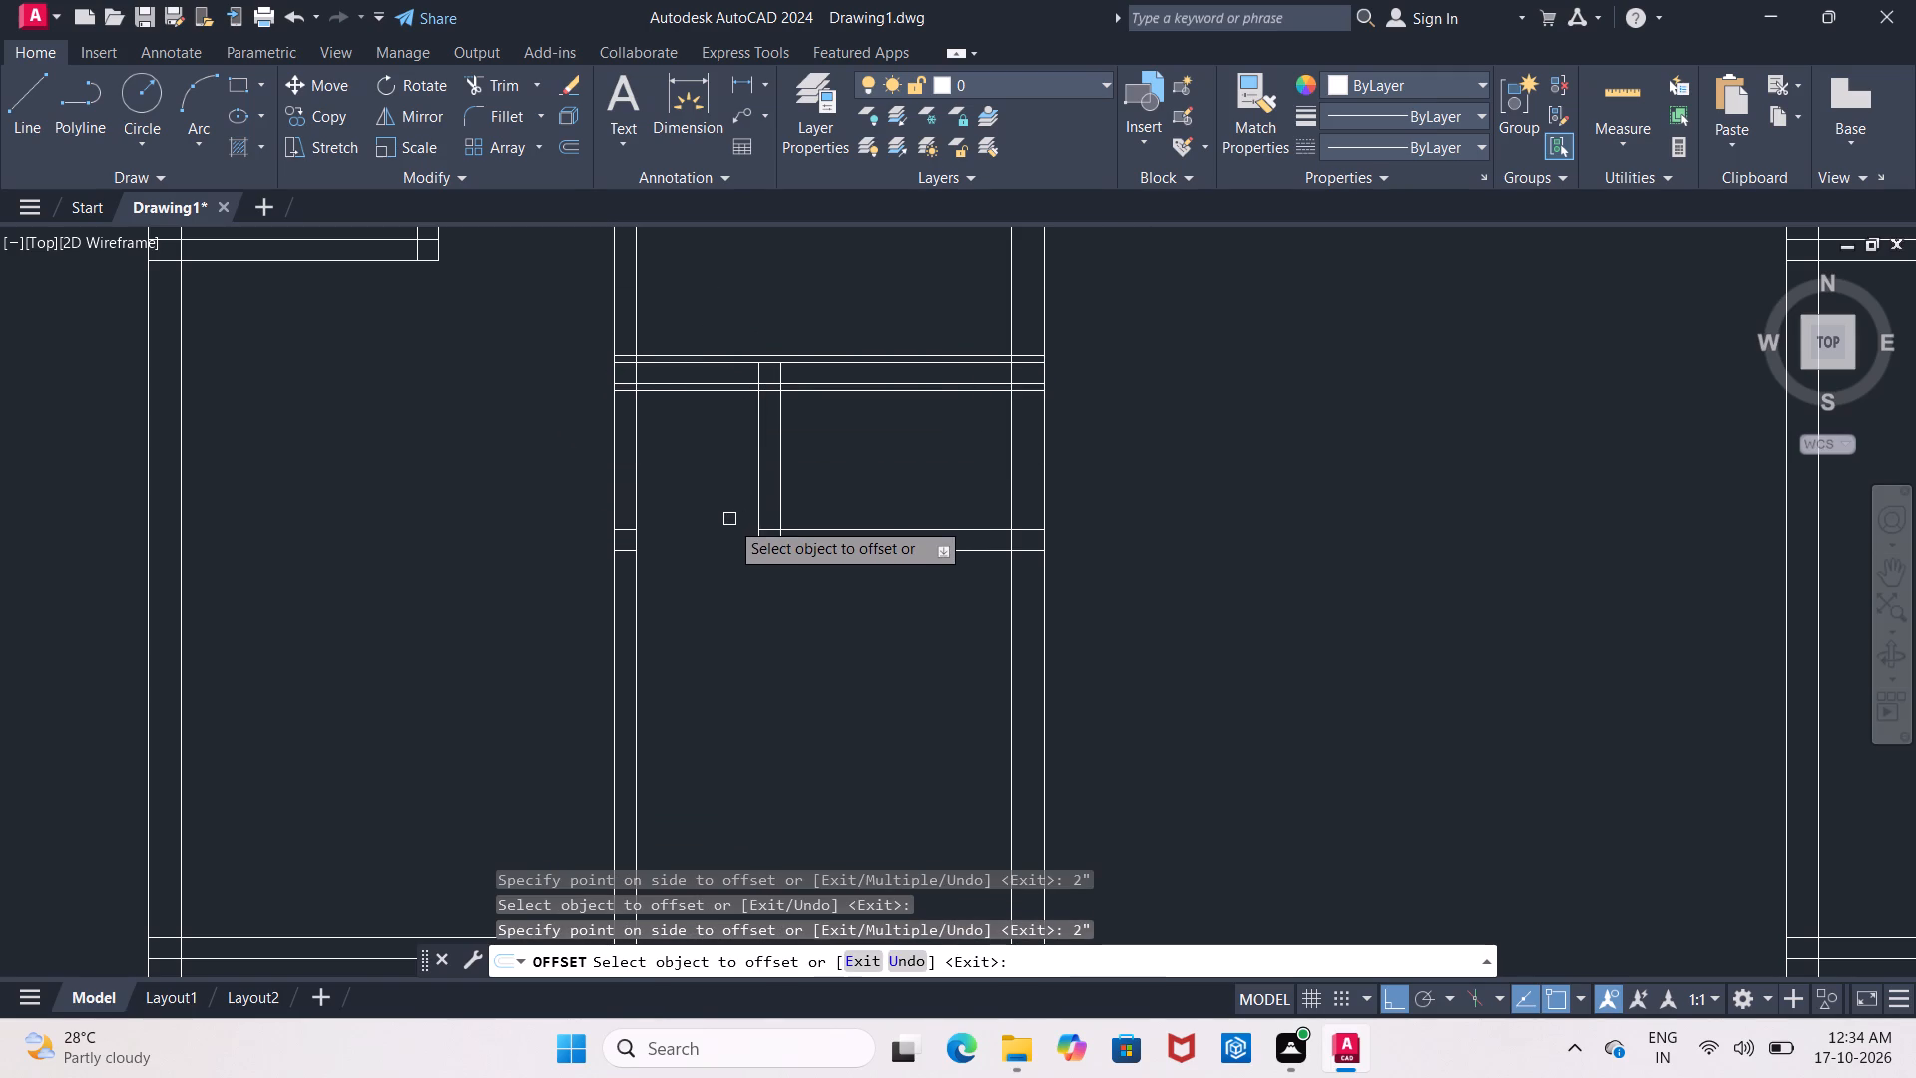
key("Escape")
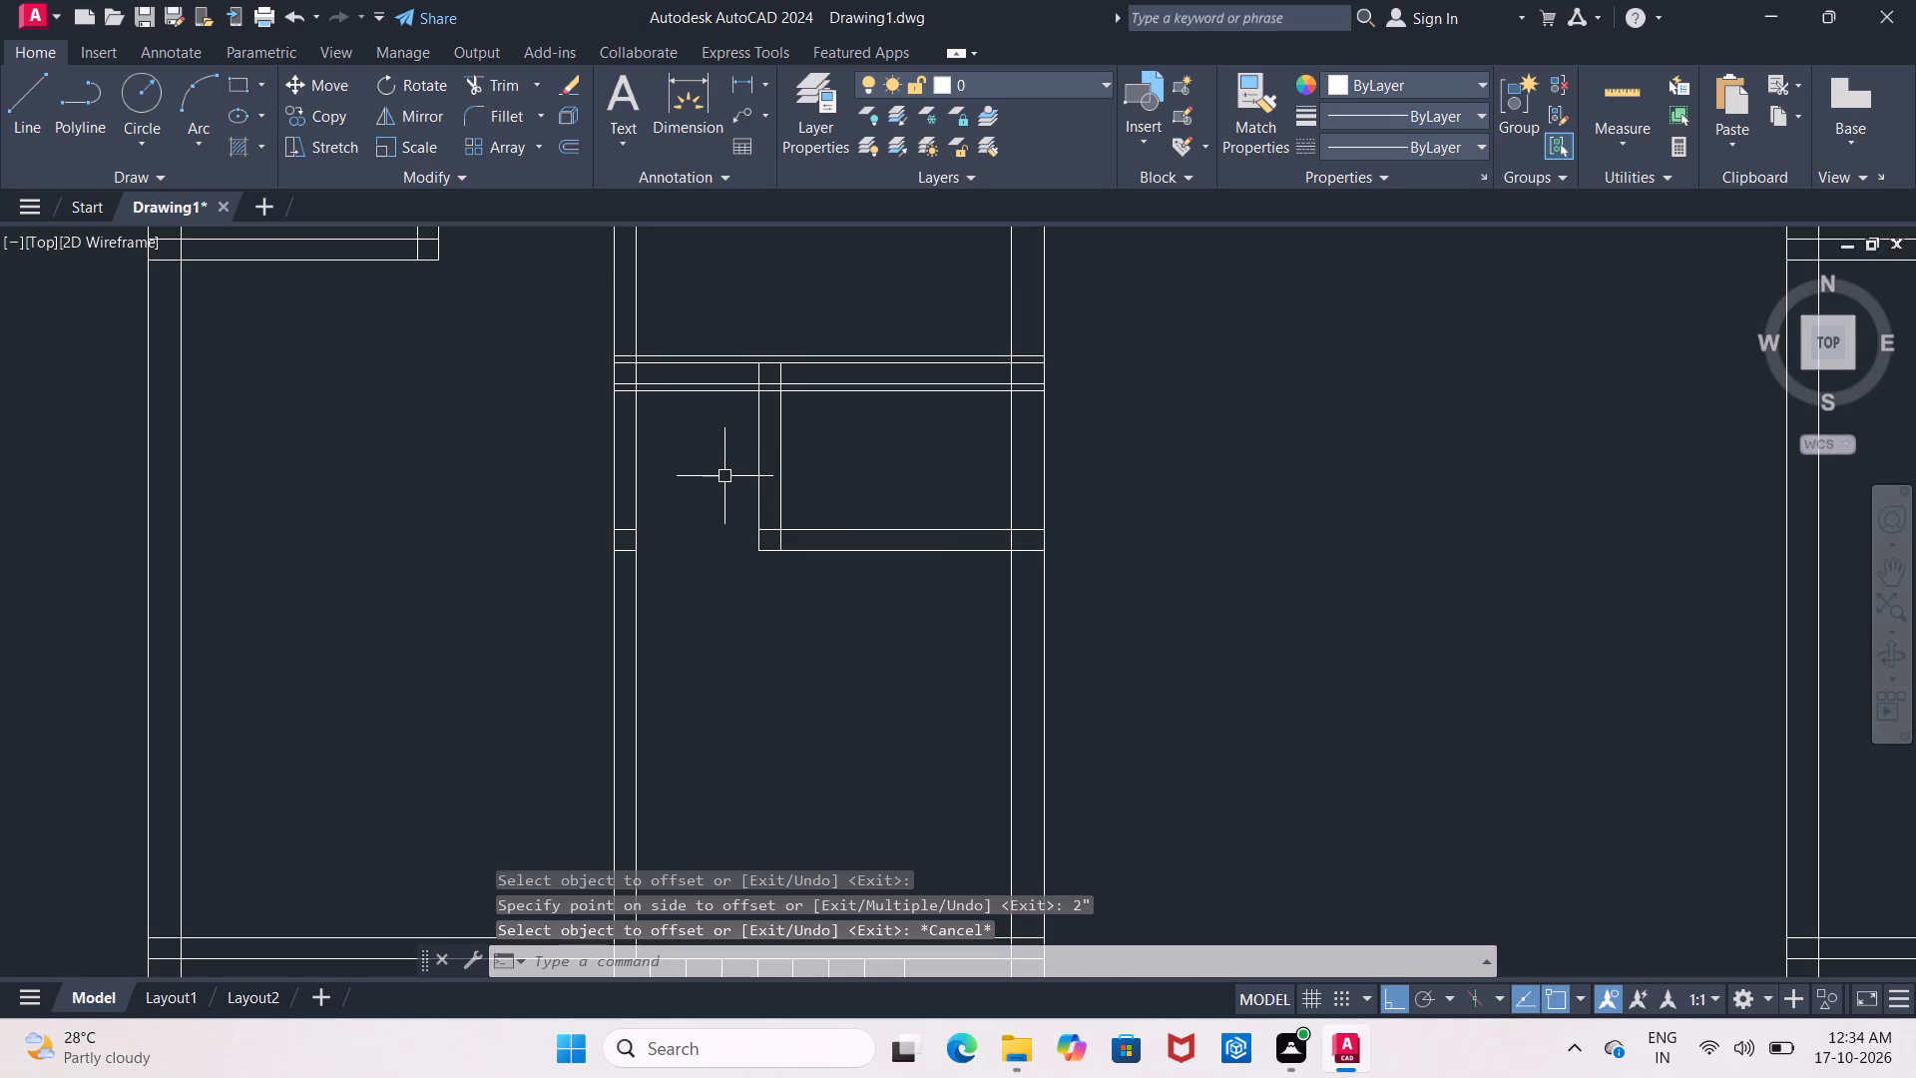
key("Escape")
Start an Offset with distance 3'6", and offset the central partition's left line 3' to the right.
key("o")
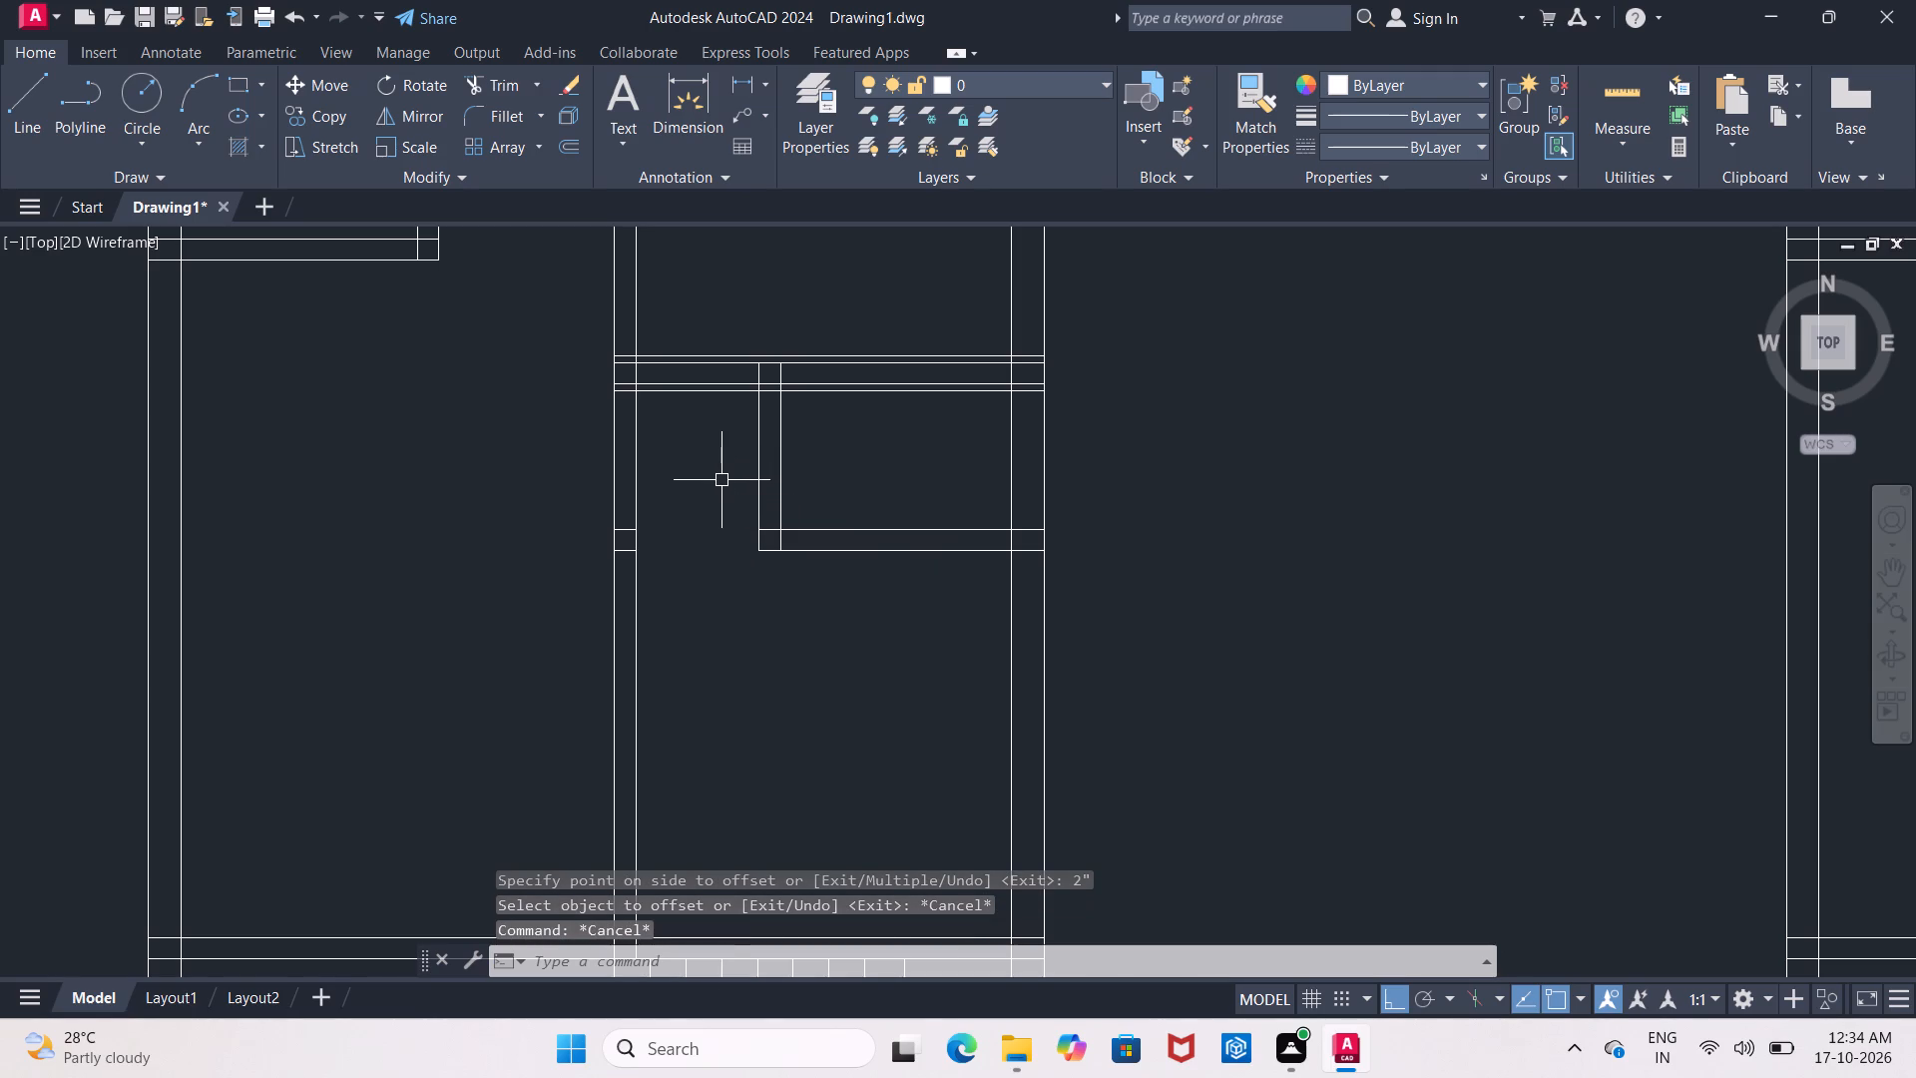
key("Return")
type("3'6\"")
key("Return")
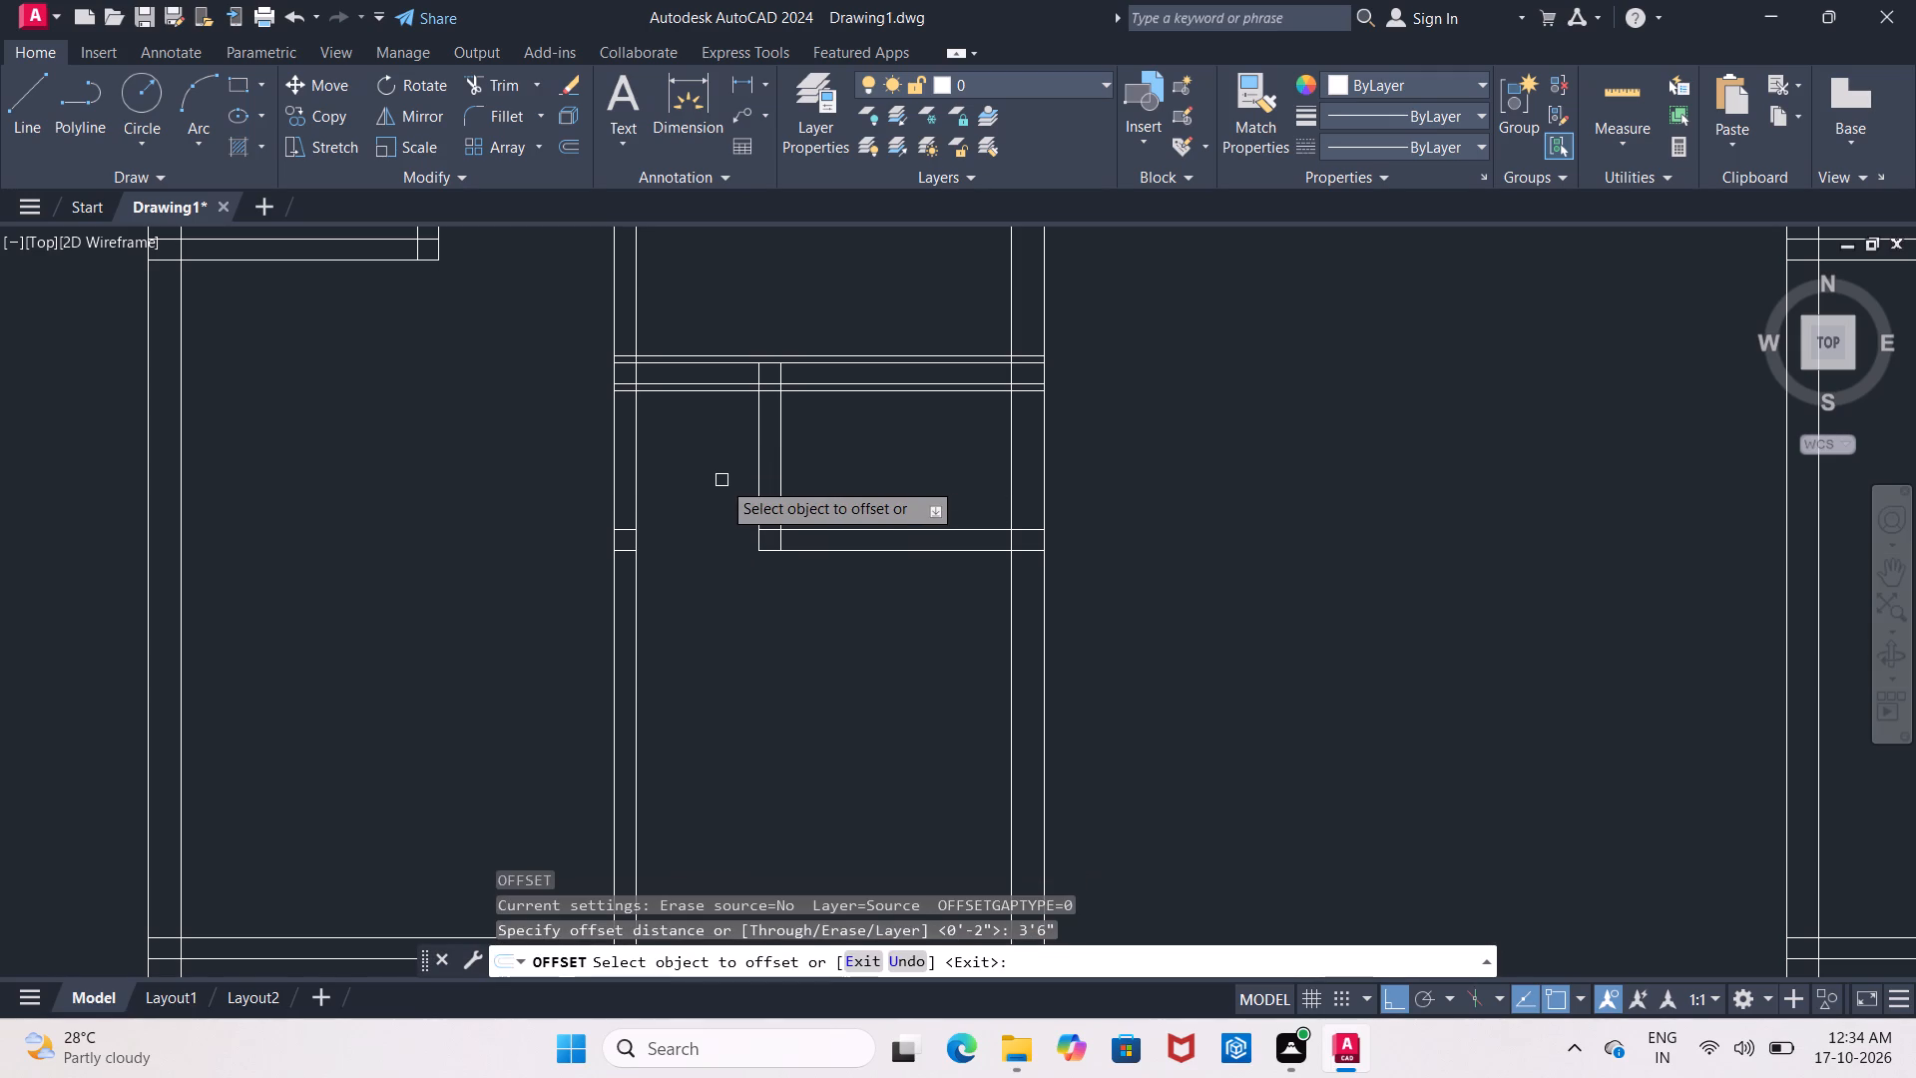
left_click(609, 465)
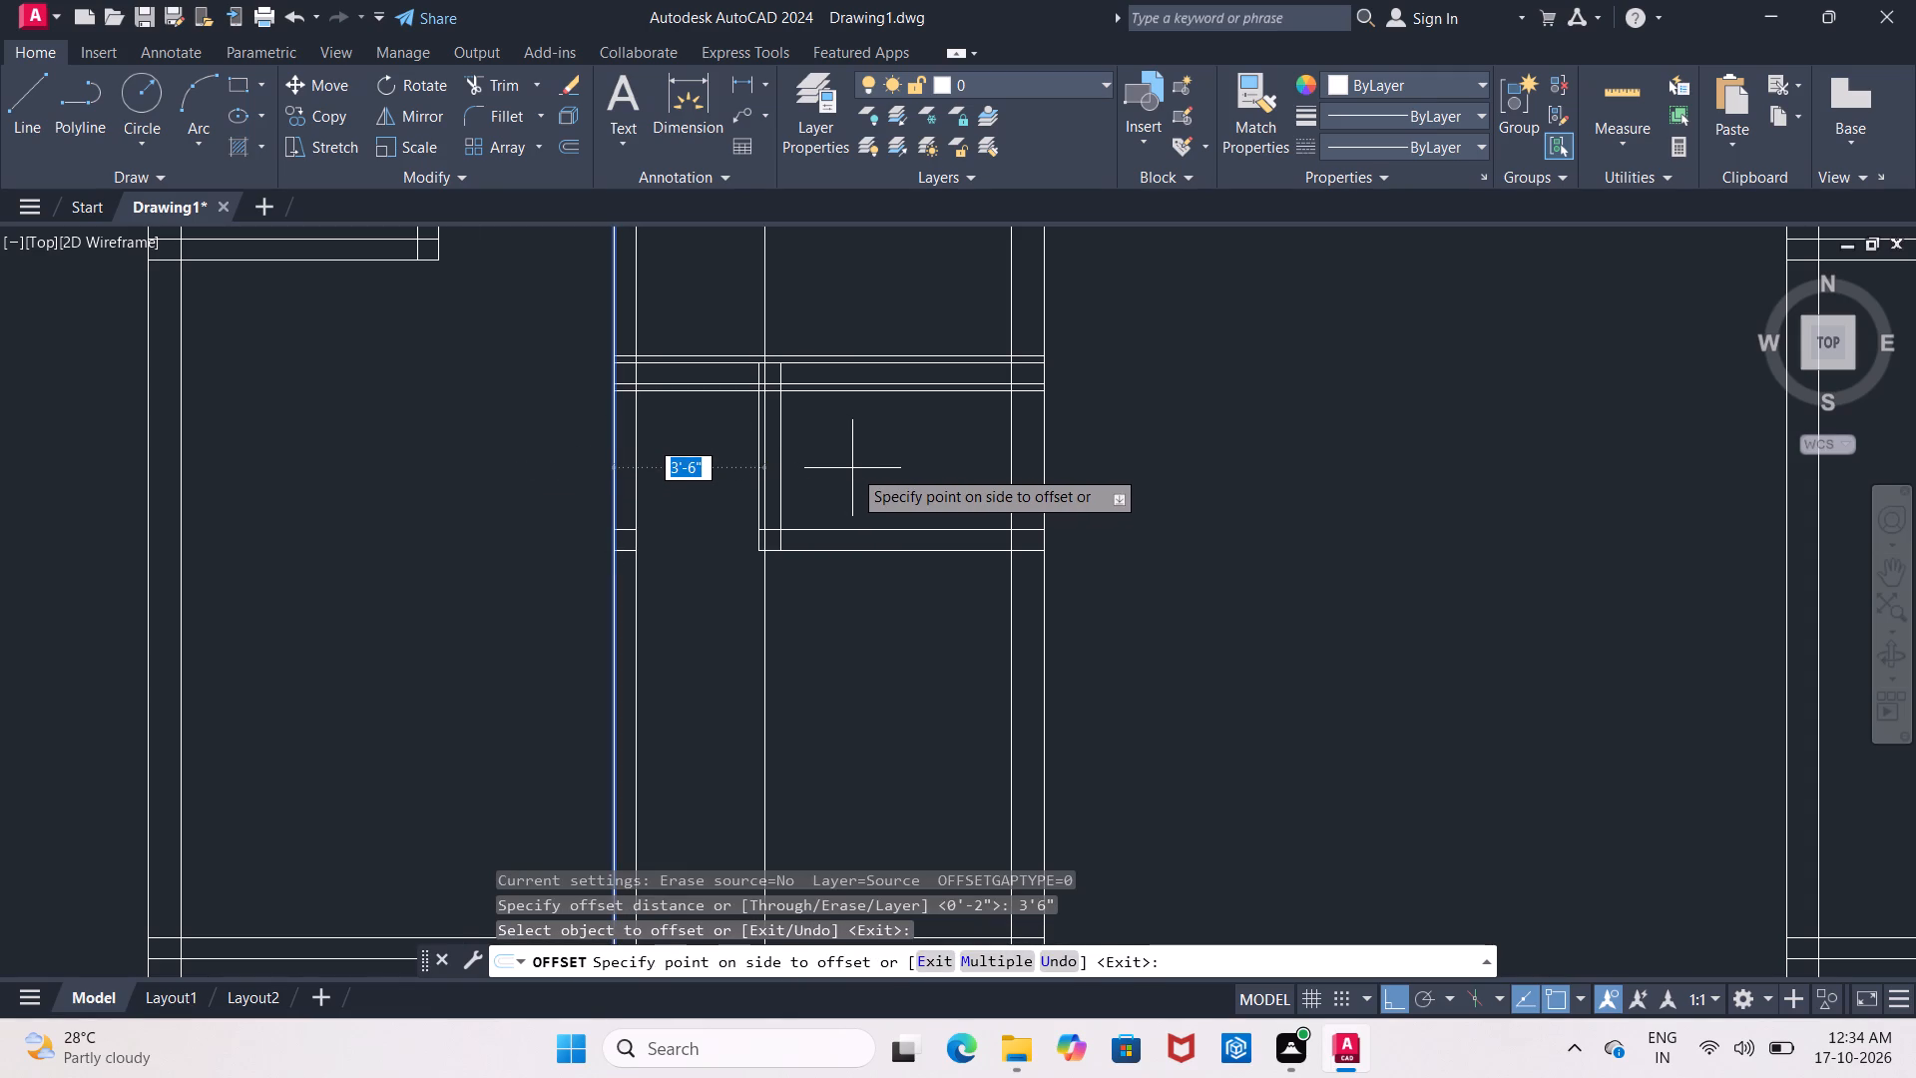
key("BackSpace")
type("3'")
key("Return")
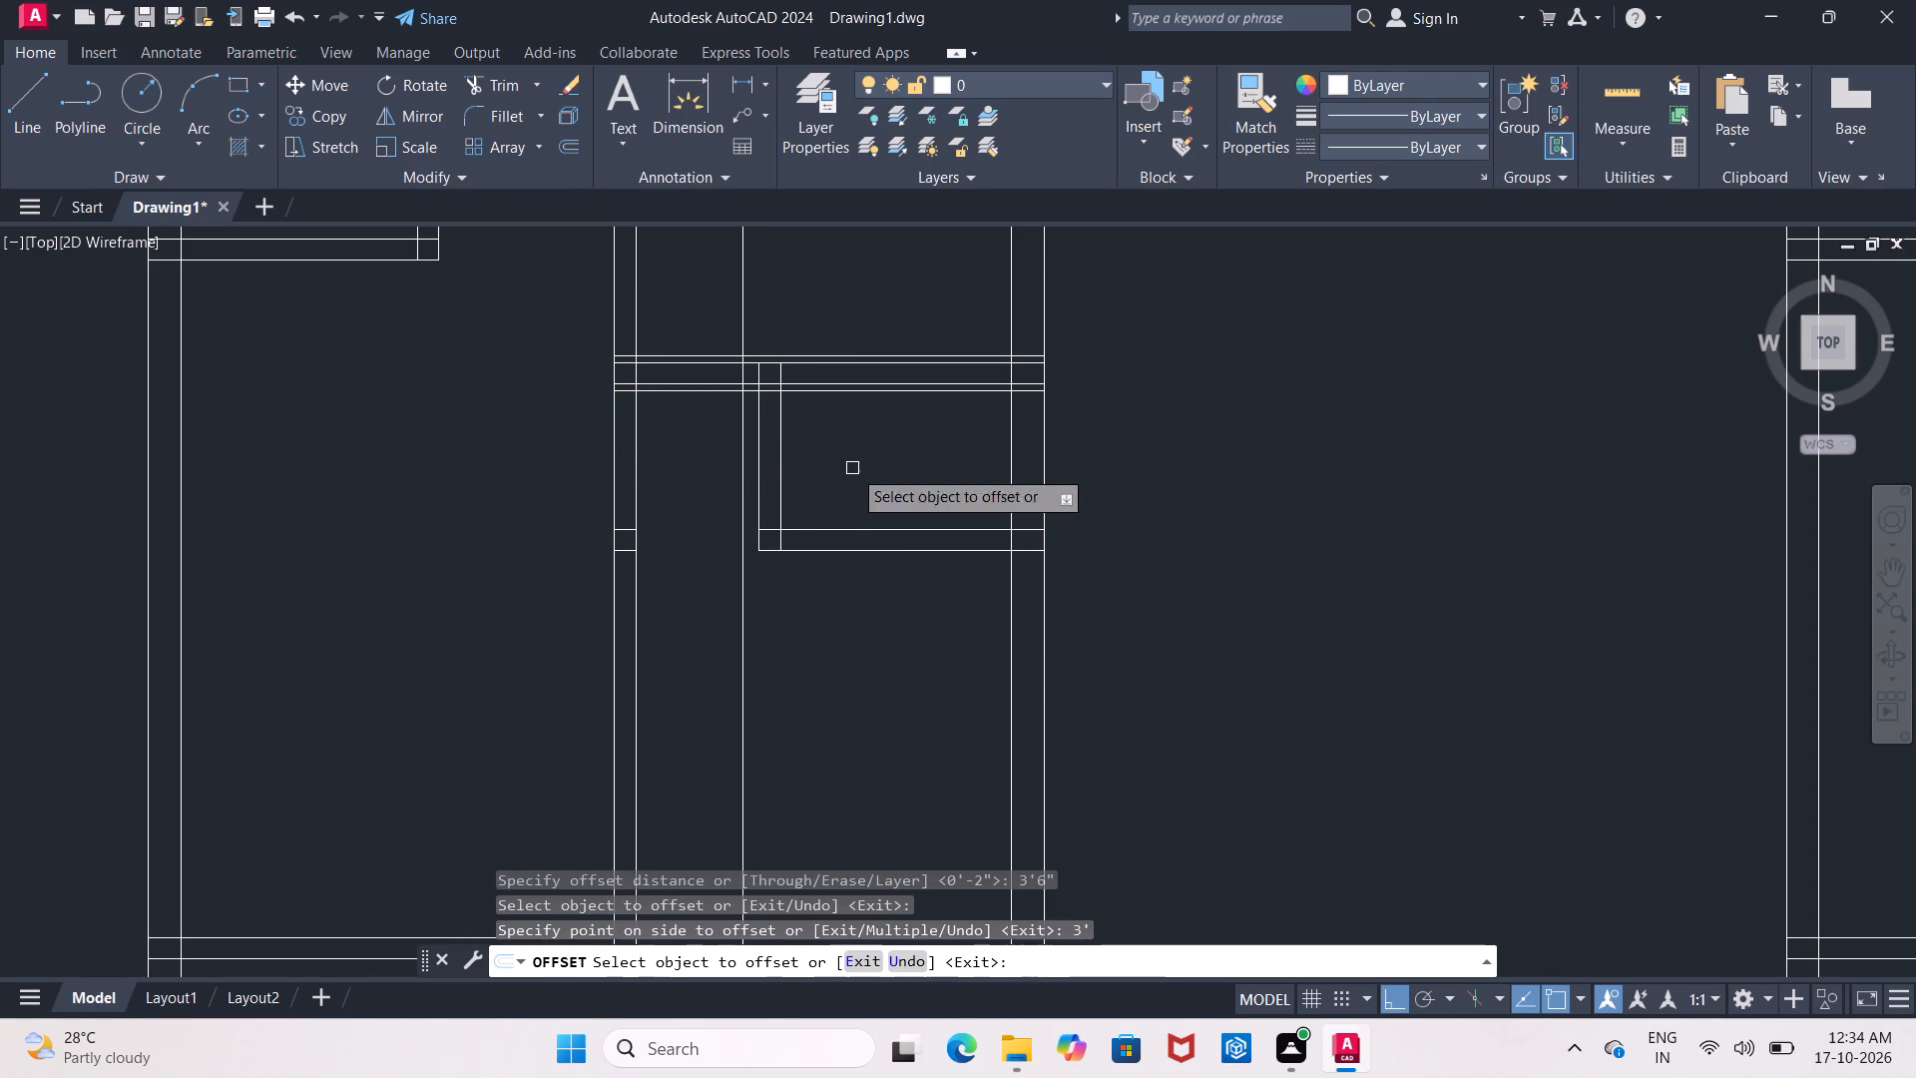
left_click(852, 468)
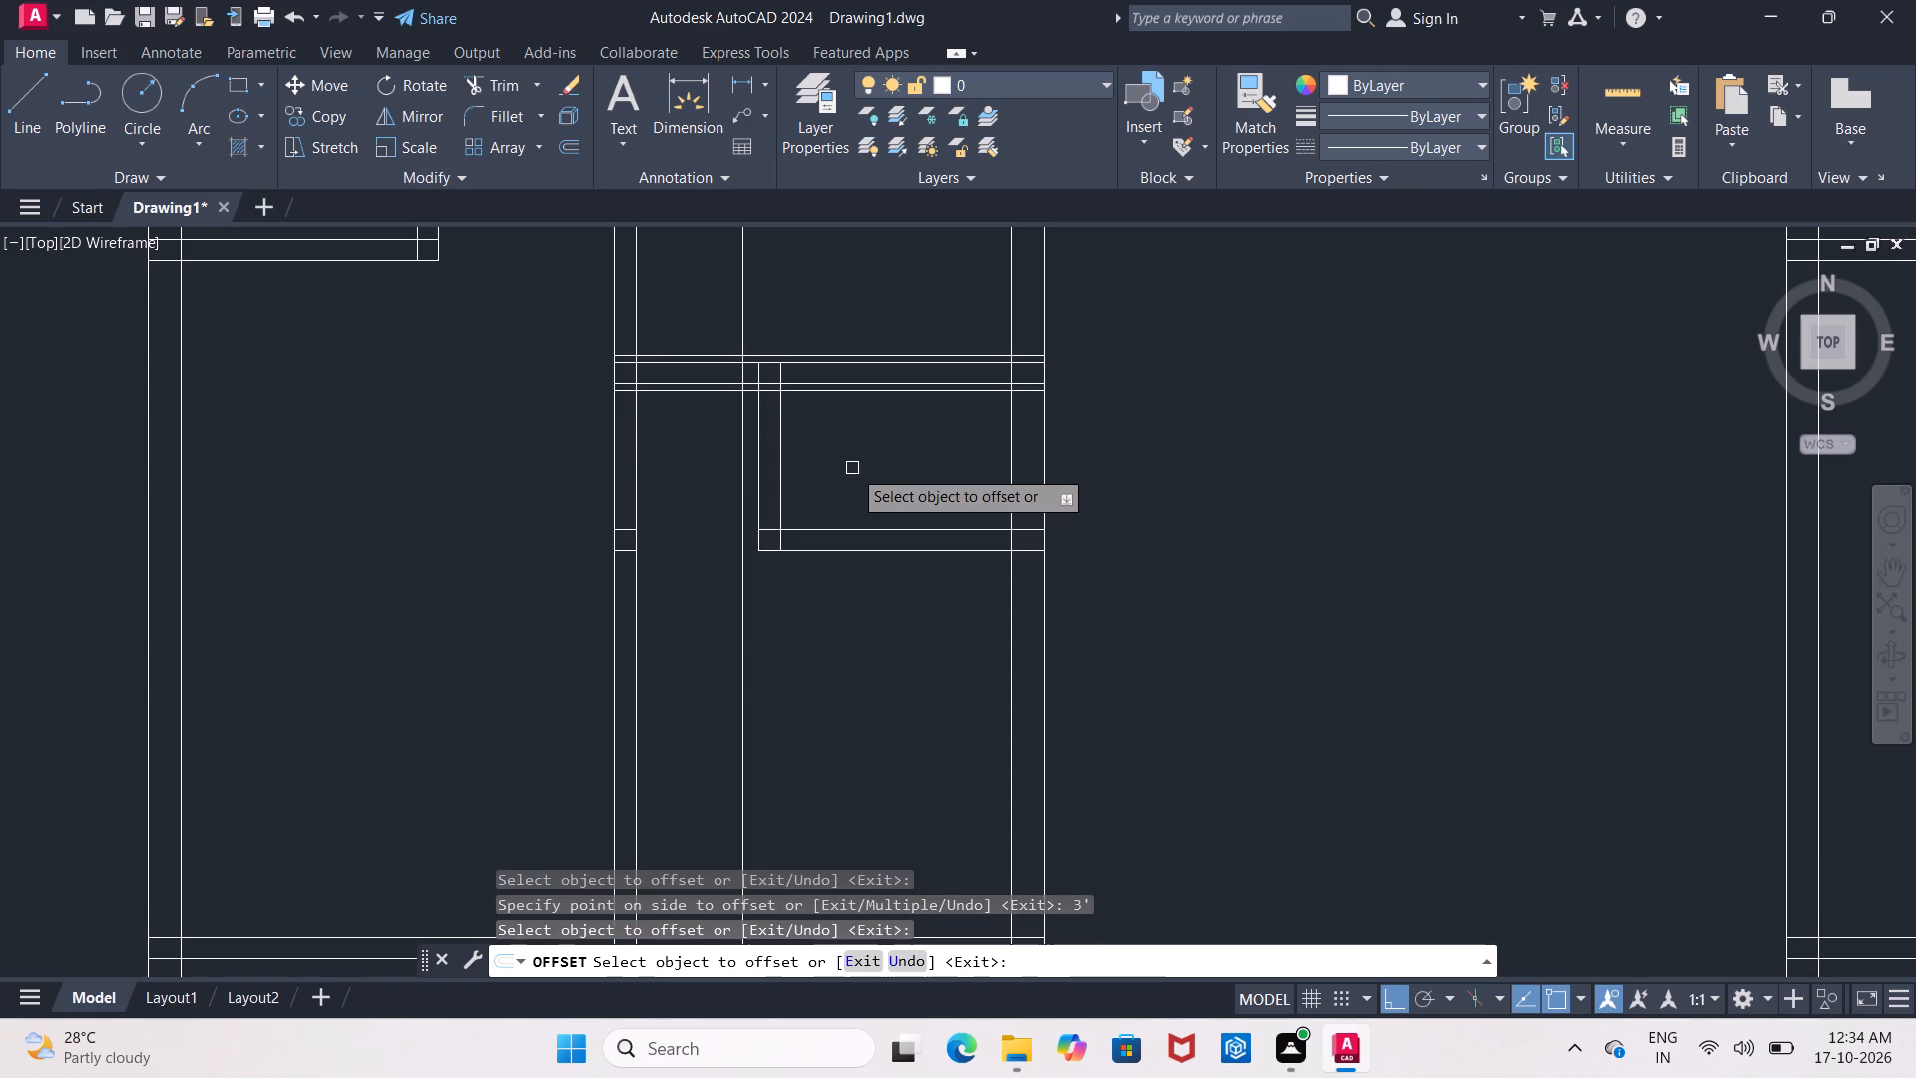
Offset the upper line of the partition above the small middle room downward by 3'6".
left_click(680, 366)
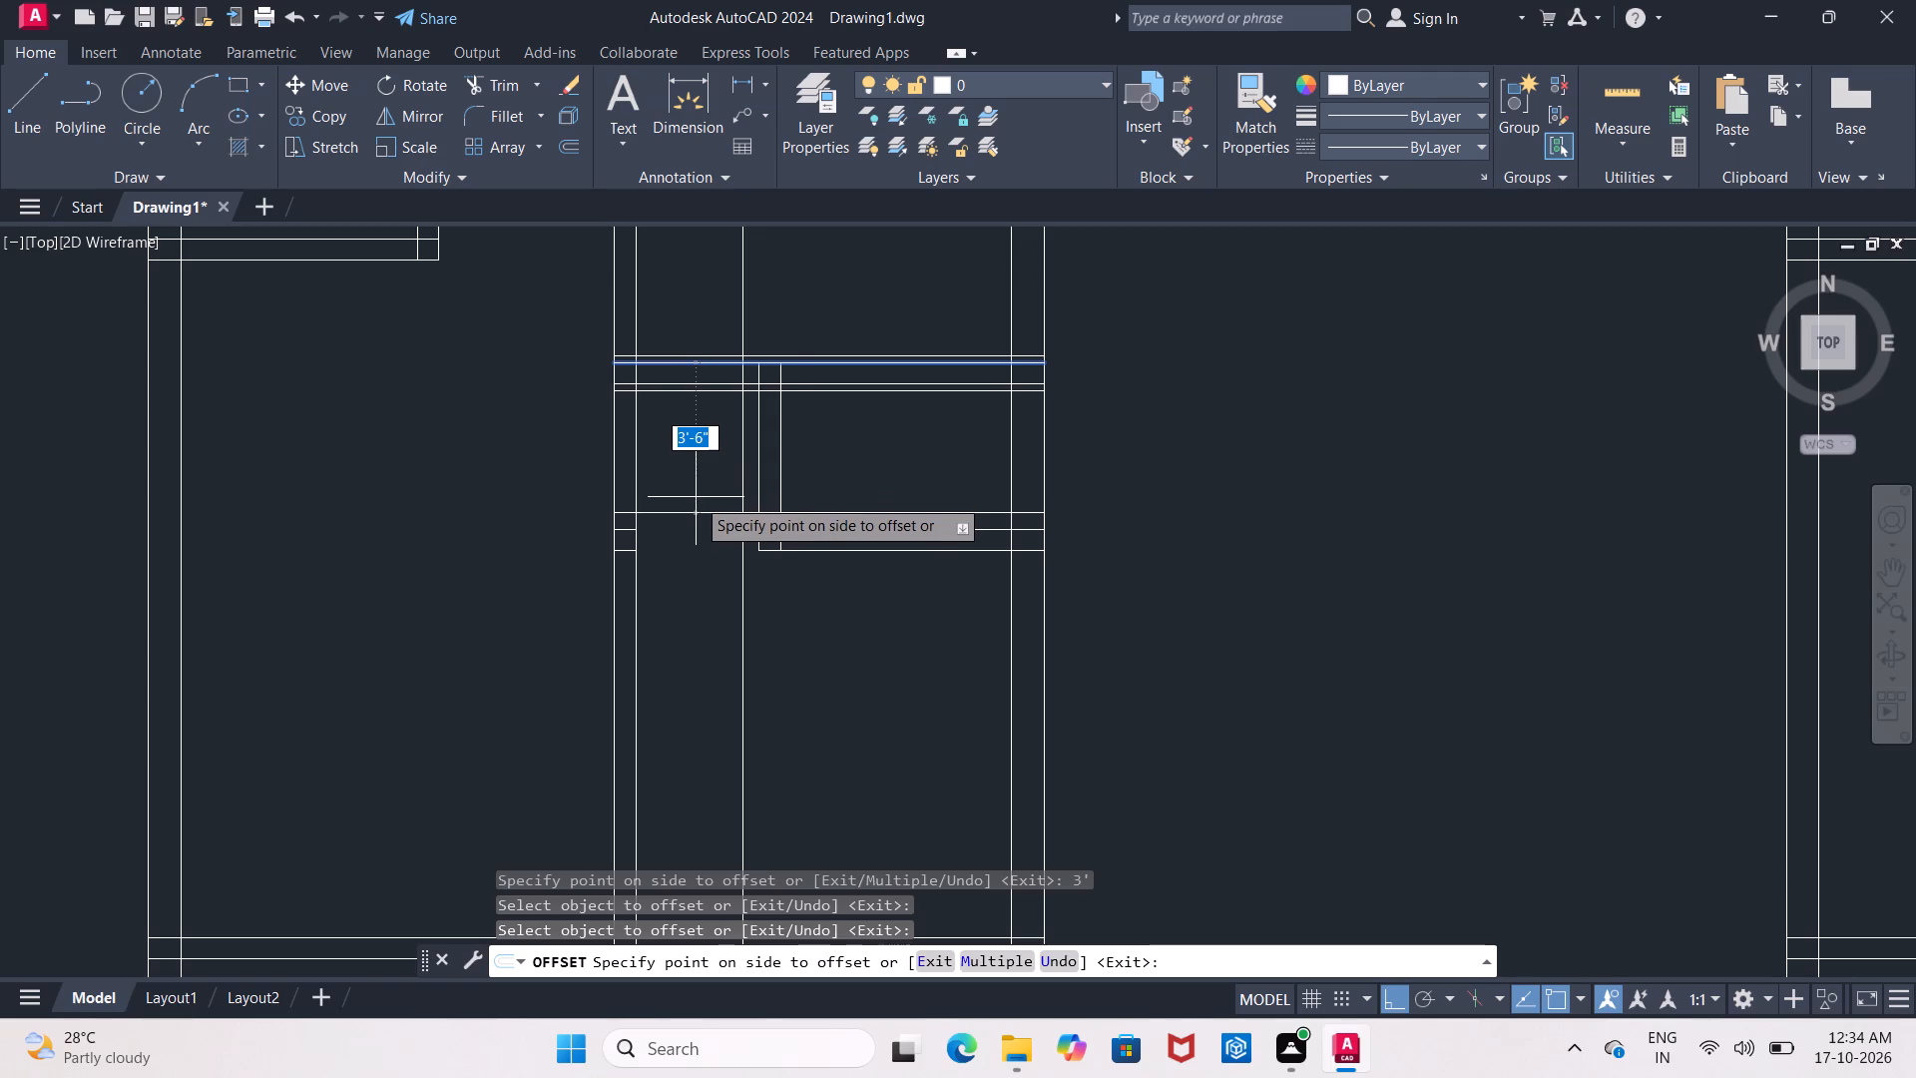
left_click(696, 497)
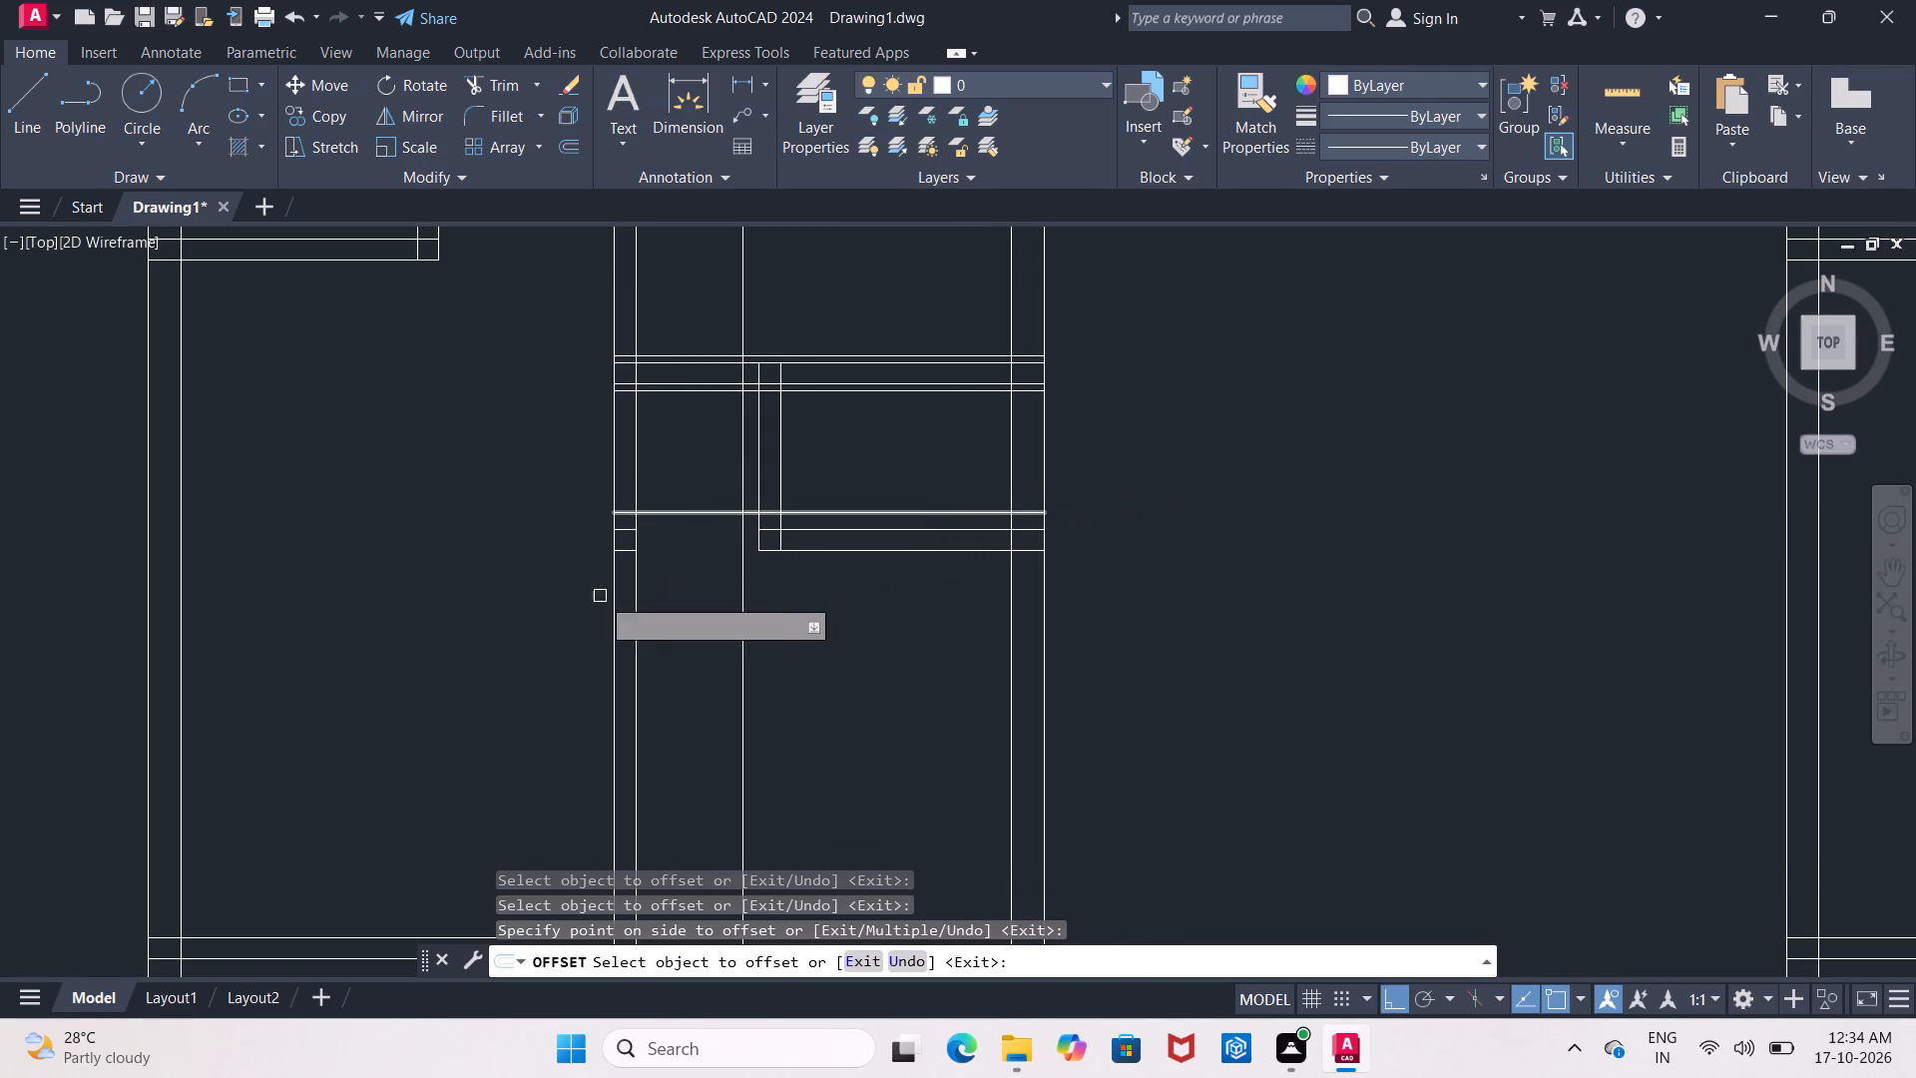
middle_click_drag(645, 548, 619, 566)
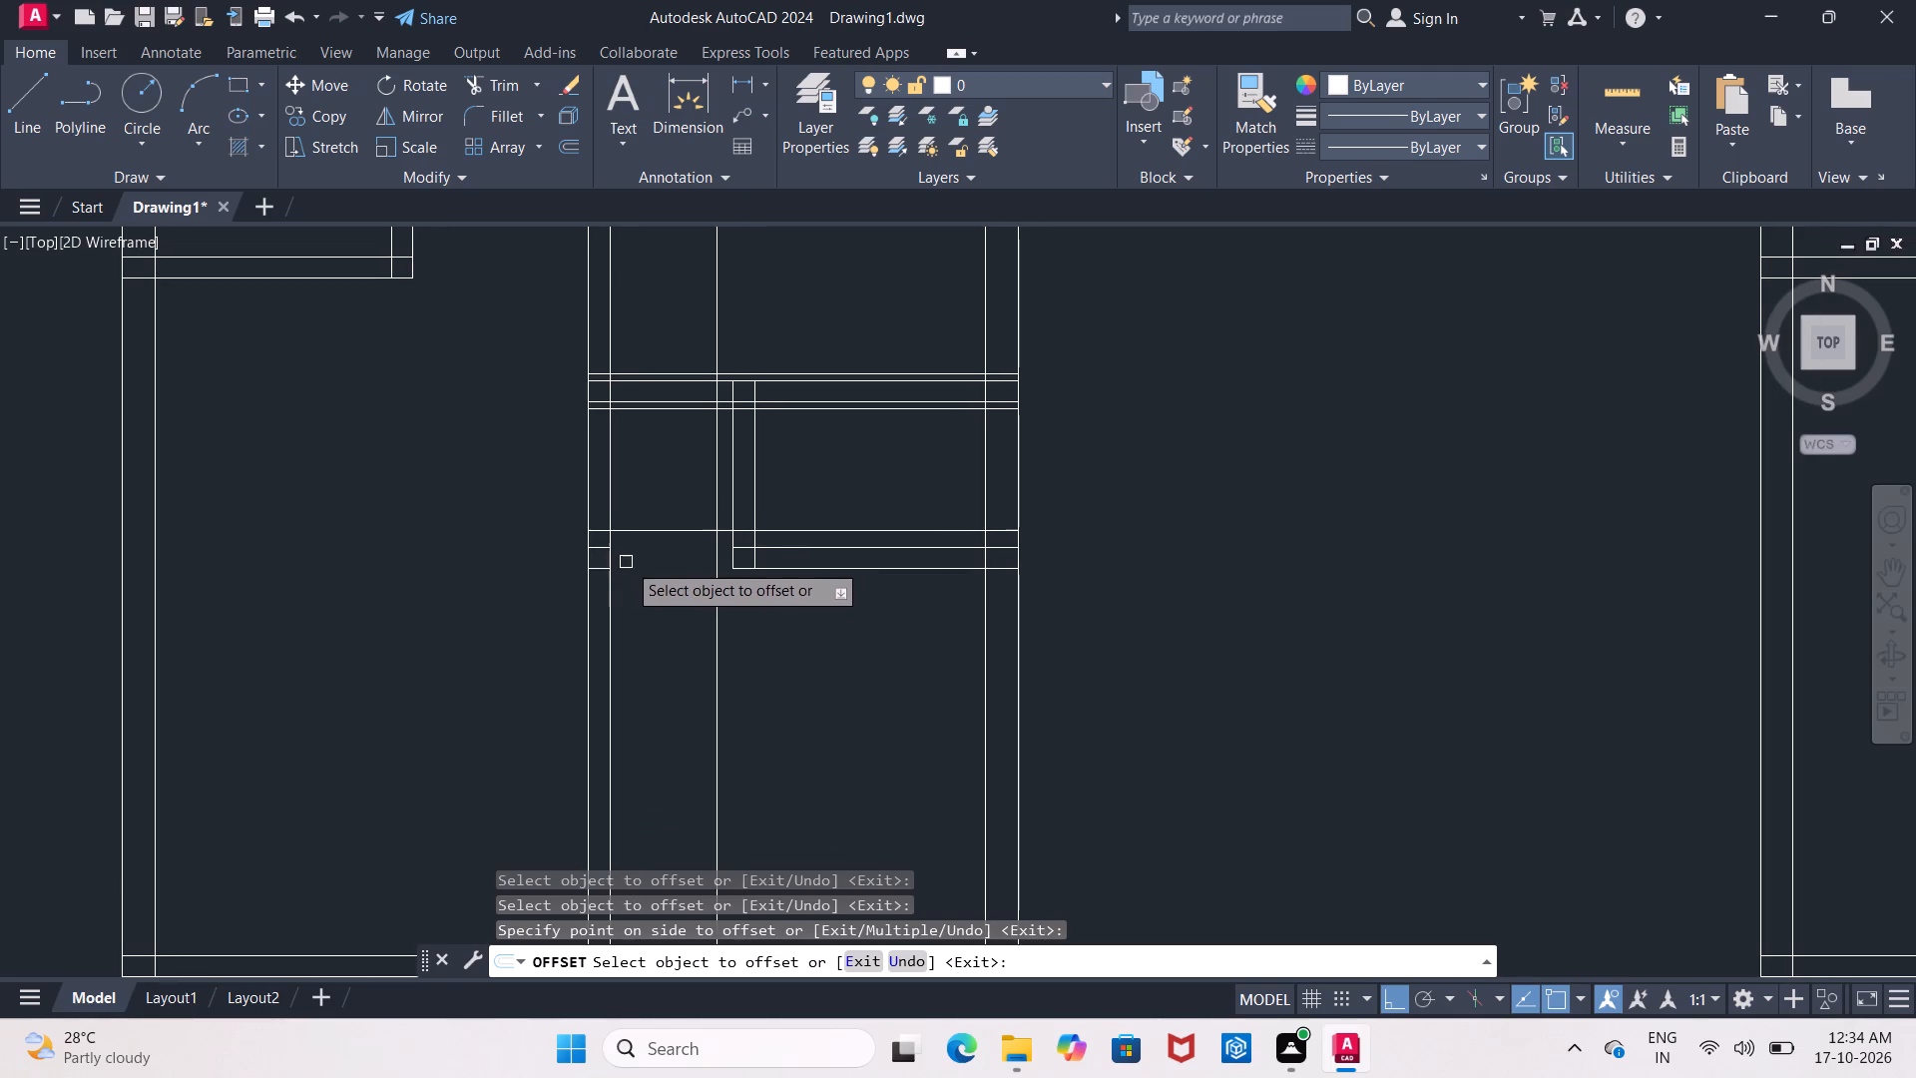
key("Escape")
Trim both central partition lines and the 3' offset line between the lower 2" offset line and the 3'6" offset line.
type("tr")
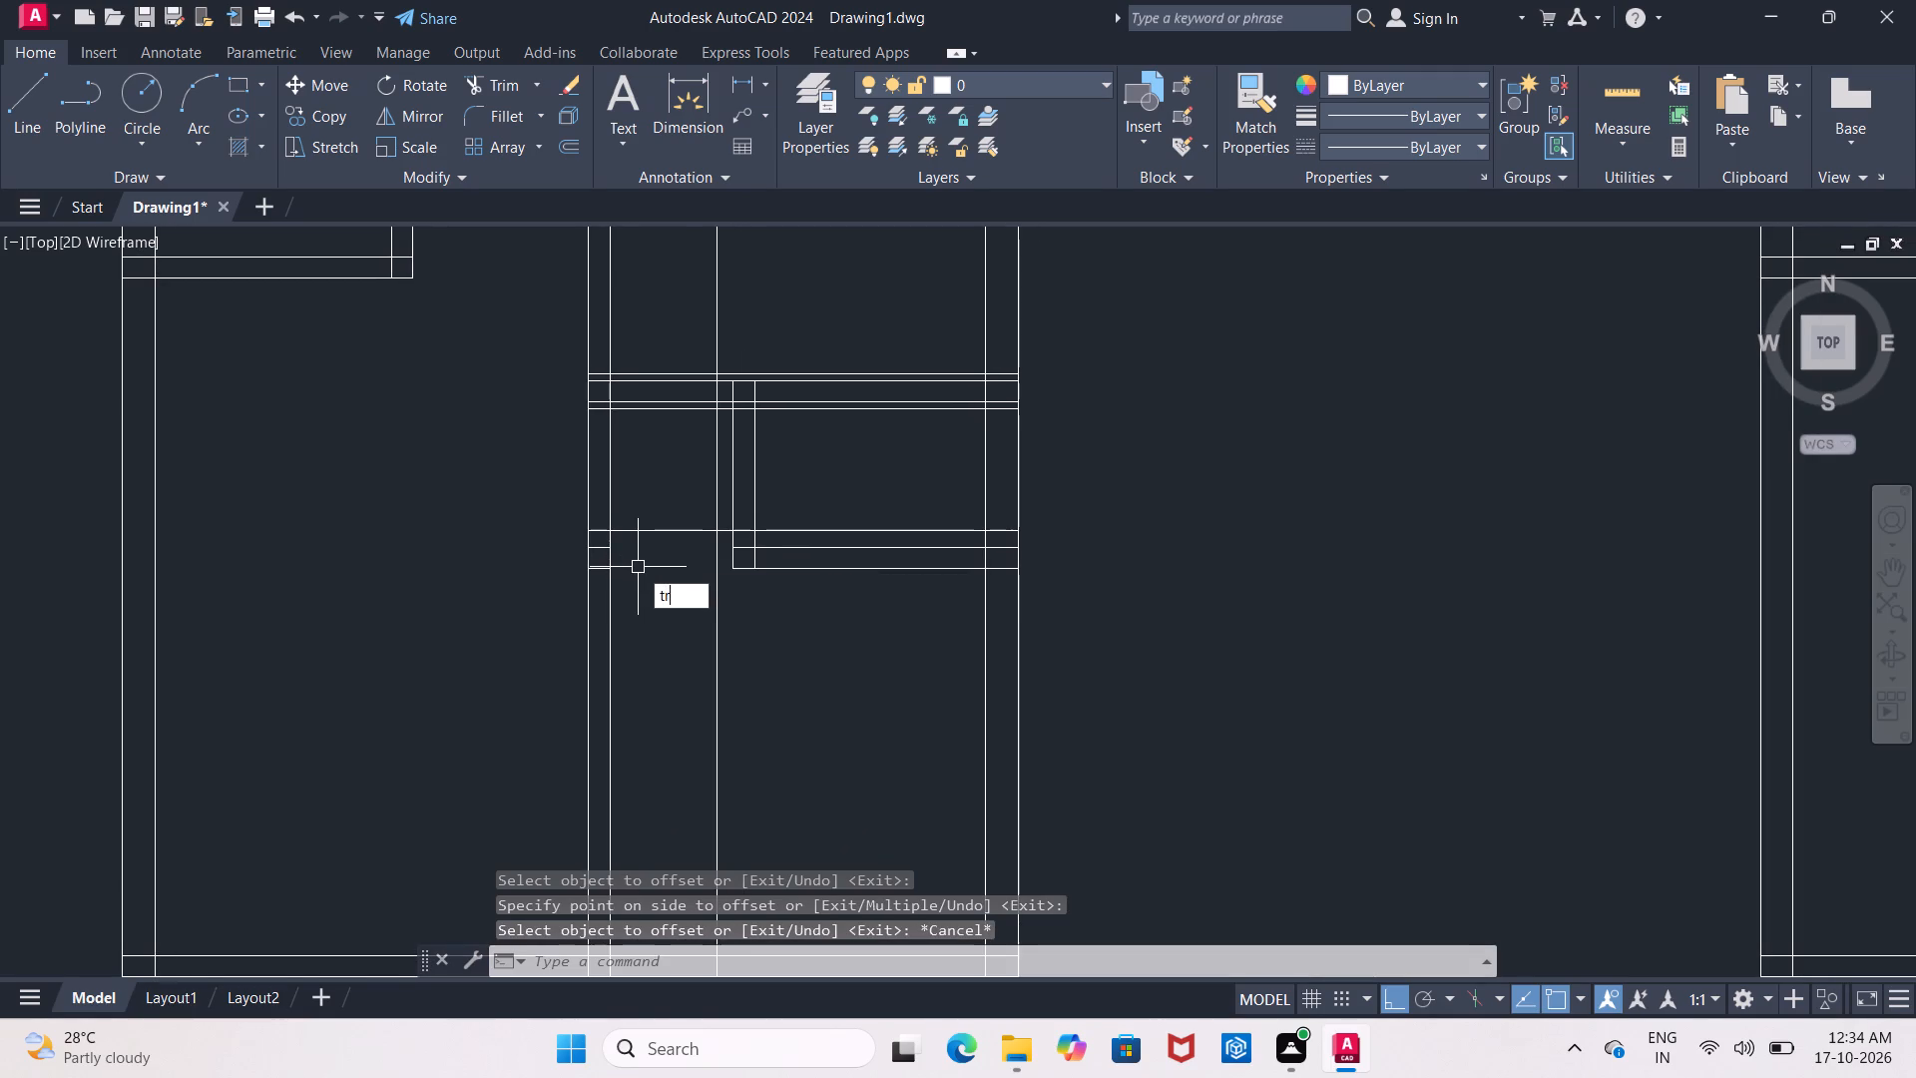
key("Return")
key("Return")
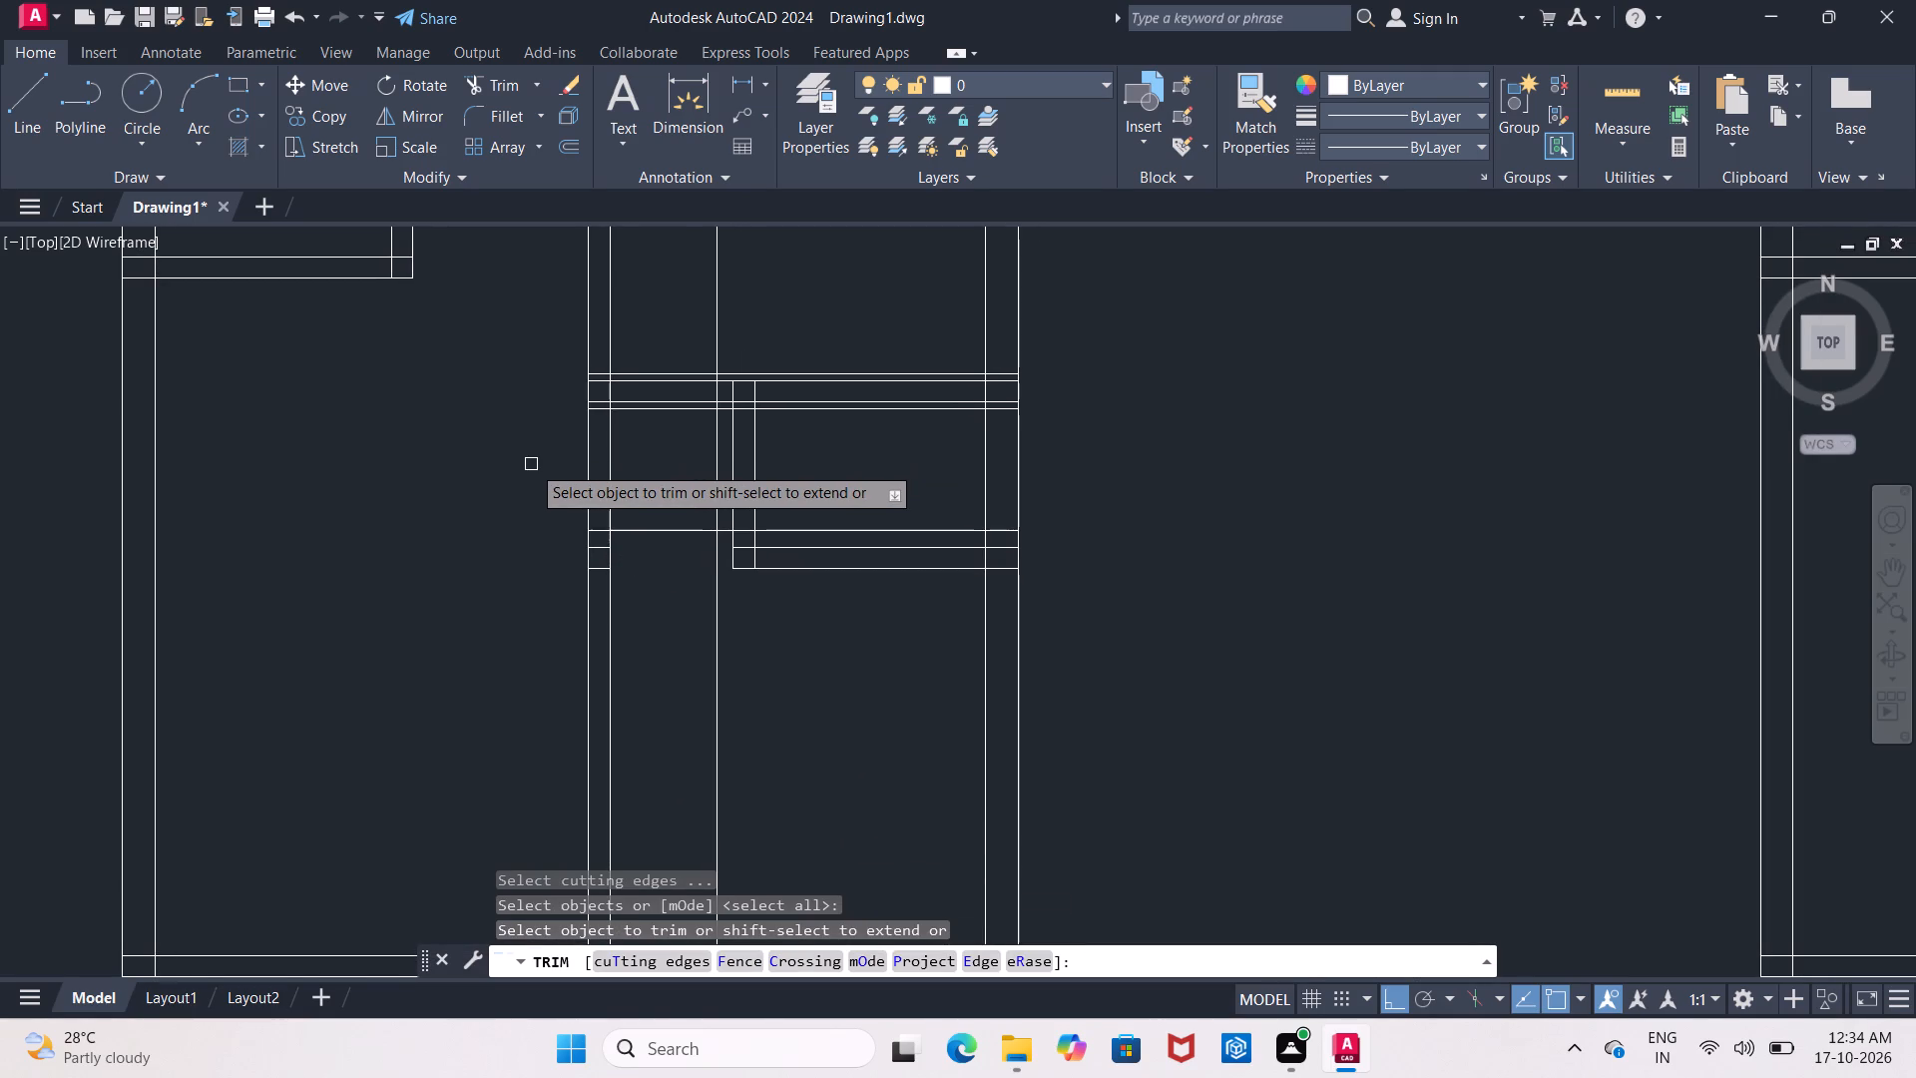
left_click_drag(531, 464, 634, 460)
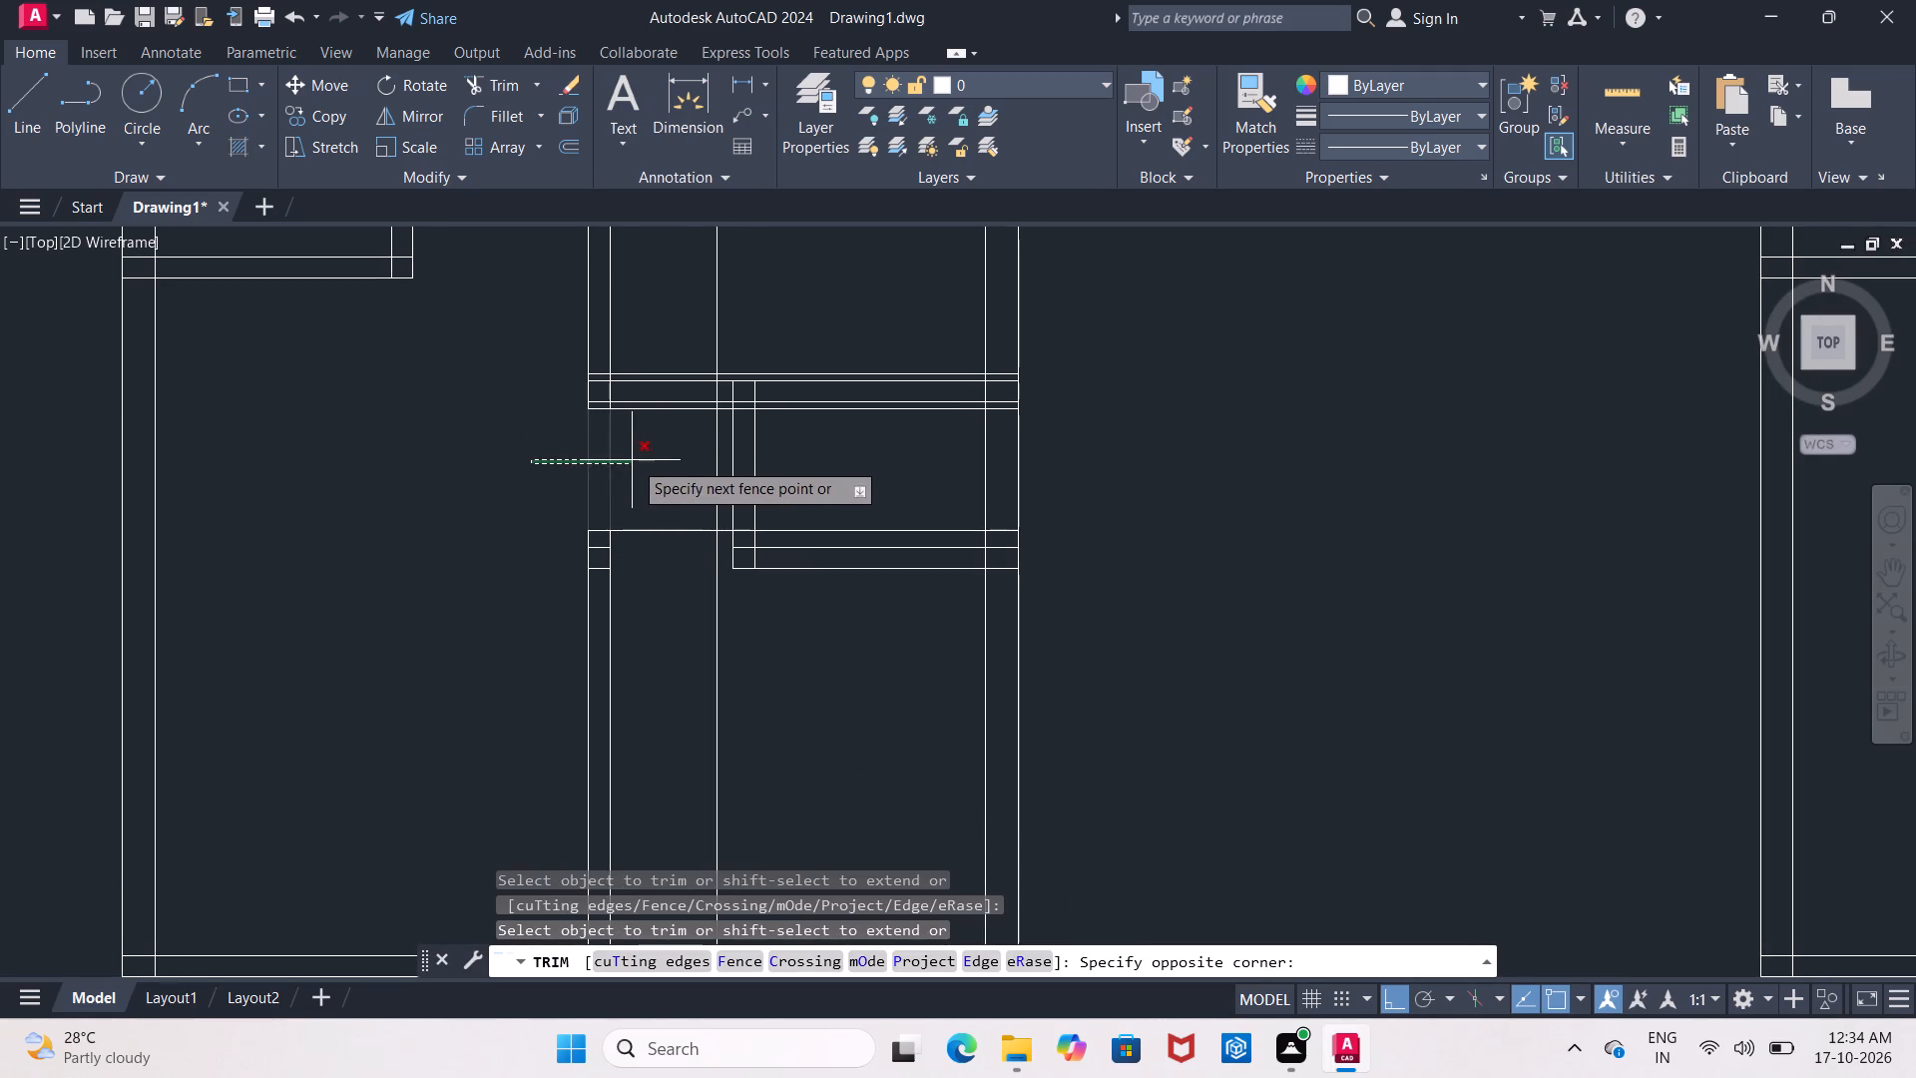
left_click_drag(634, 460, 720, 459)
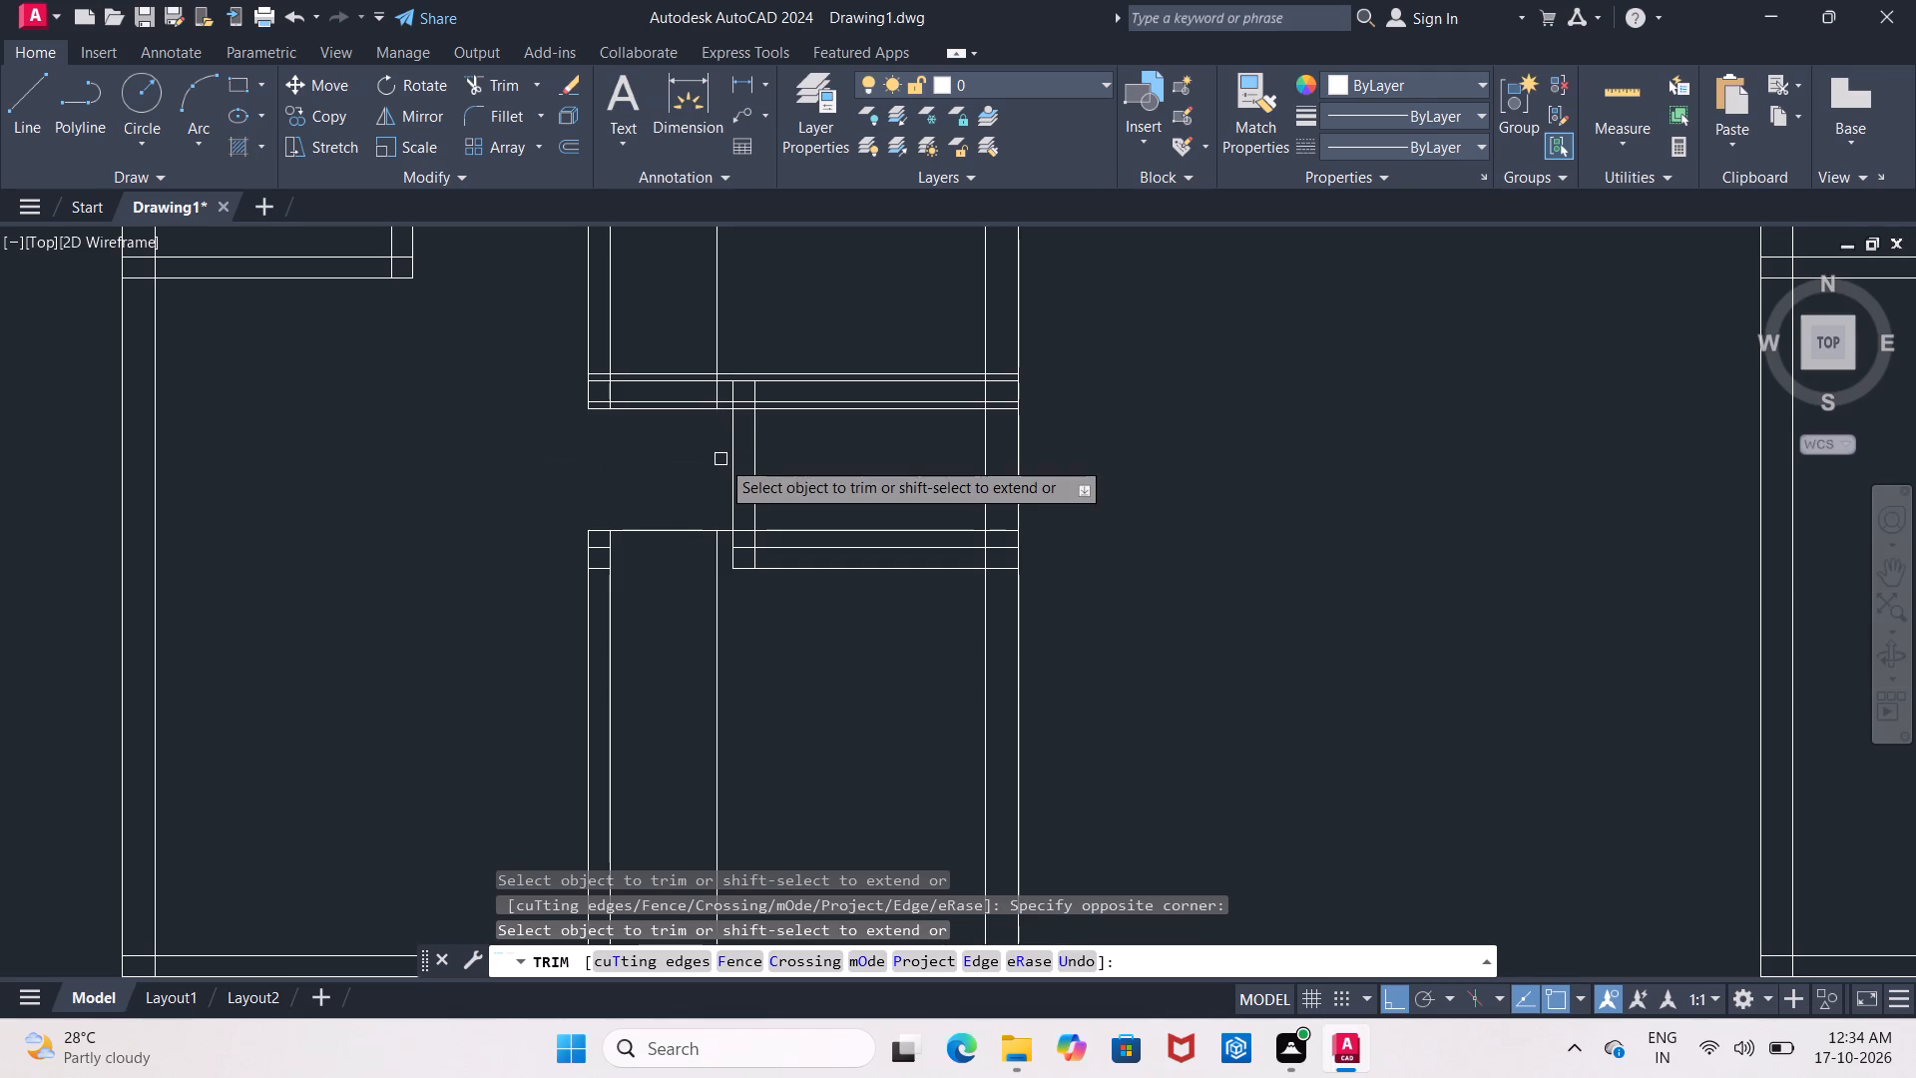
Trim the lower 2" offset line and the 3'6" offset line between the 3' line and the short vertical partition.
scroll(714, 441, "up", 2)
left_click(736, 363)
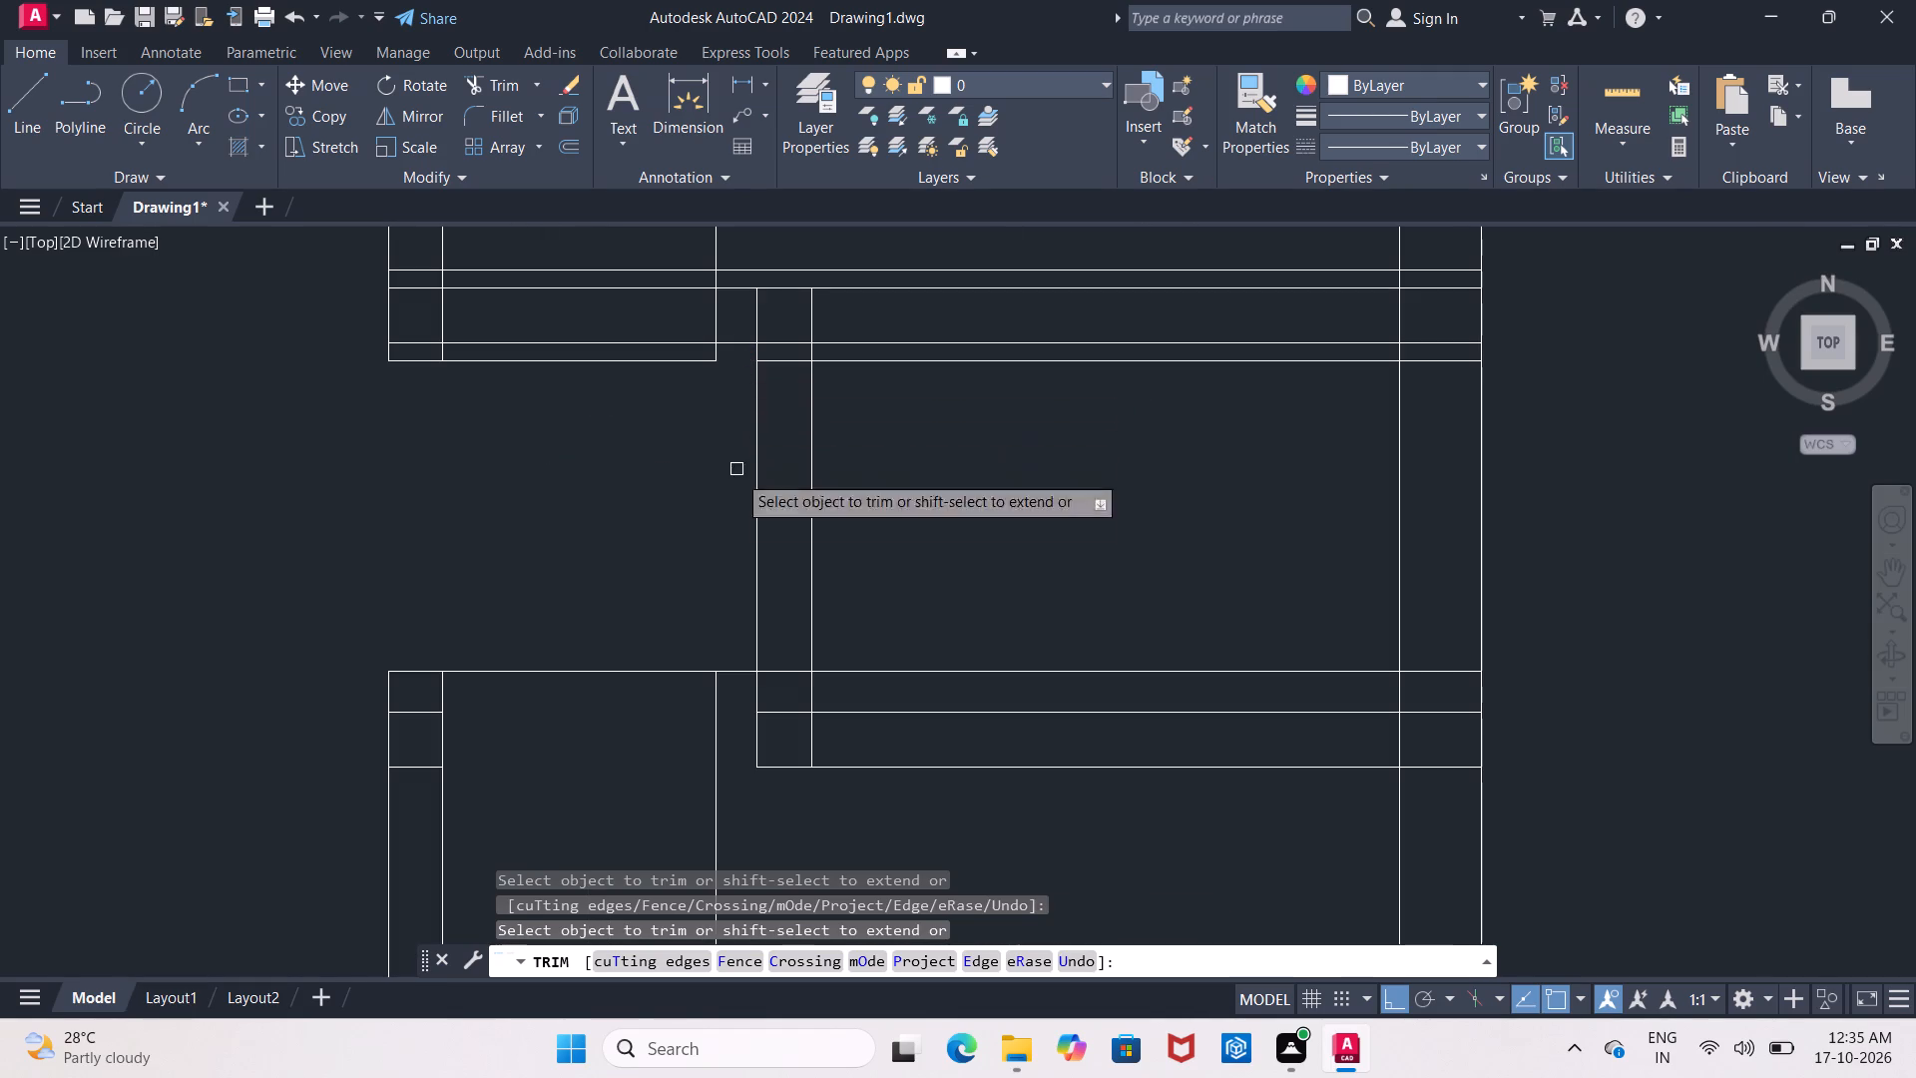
left_click(729, 667)
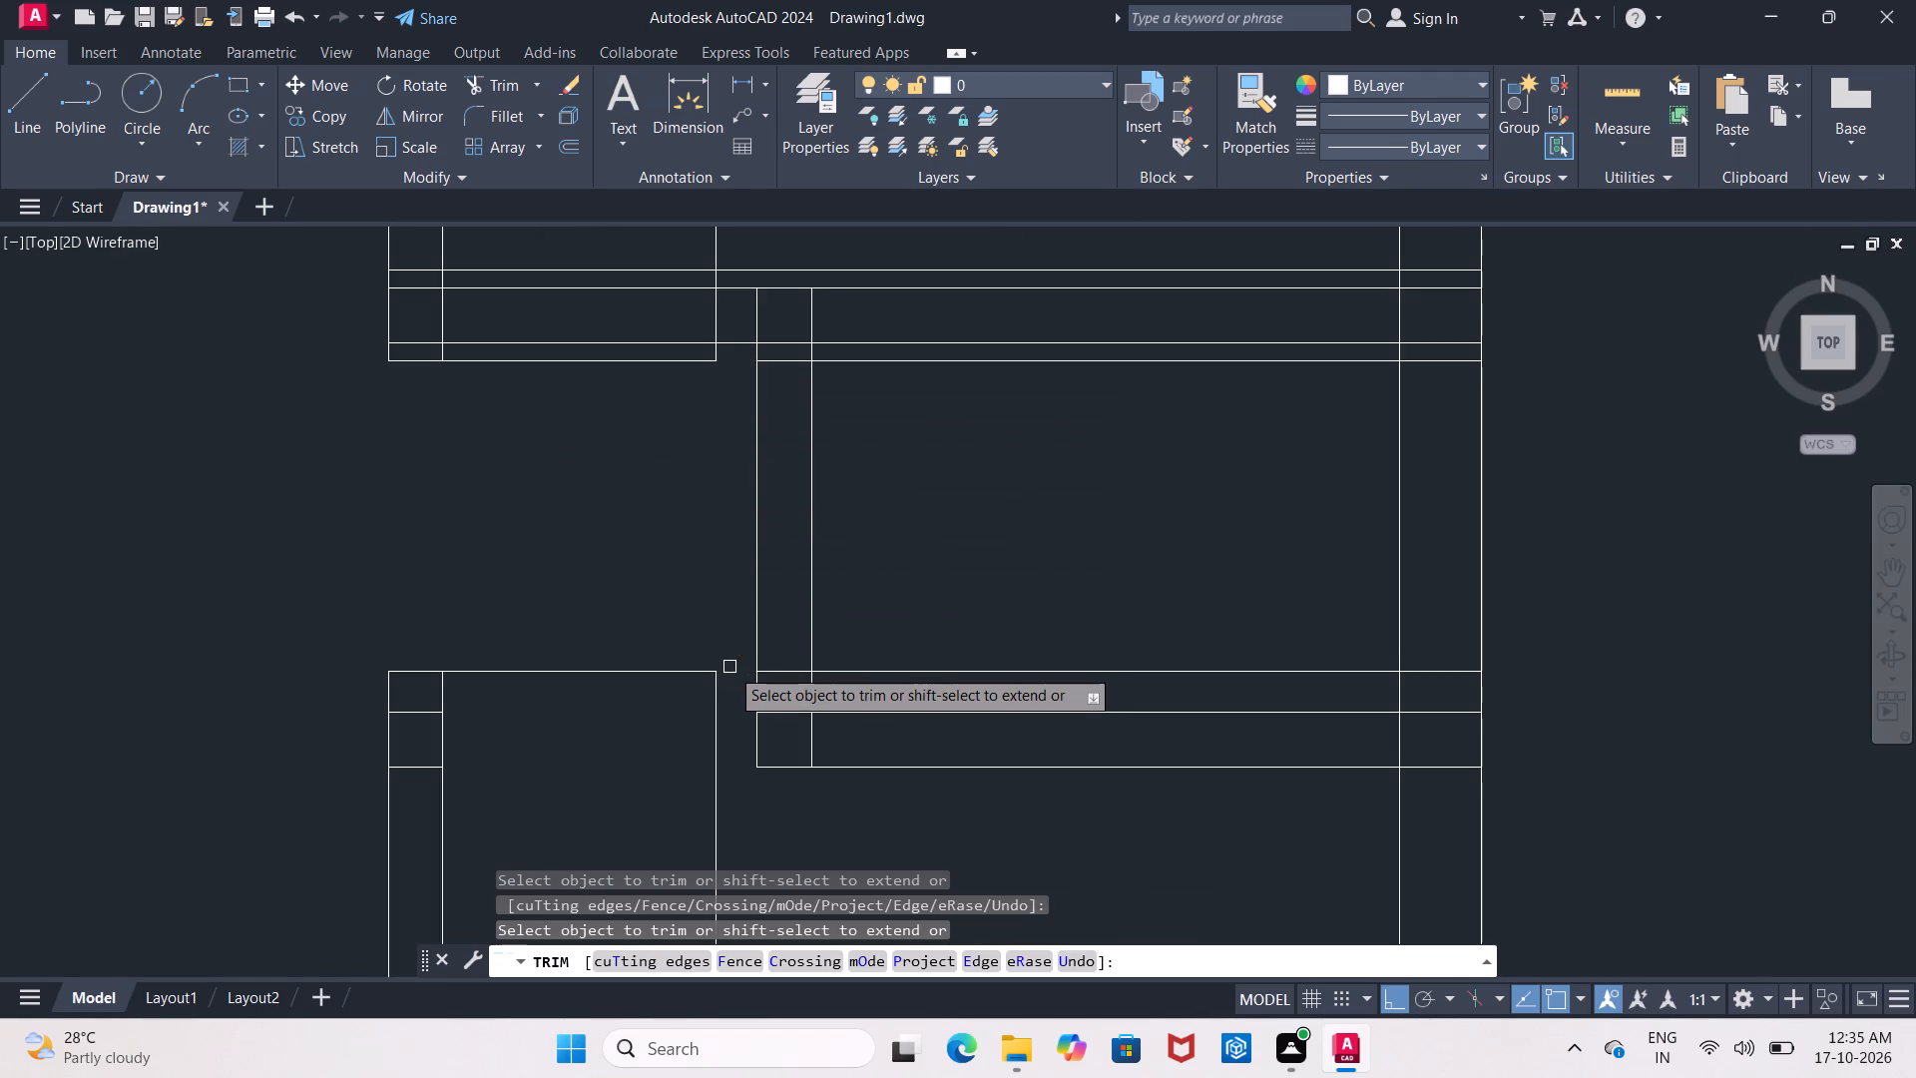
middle_click_drag(729, 667, 701, 474)
Erase the remaining piece of the 3' offset line below the opening.
left_click(689, 548)
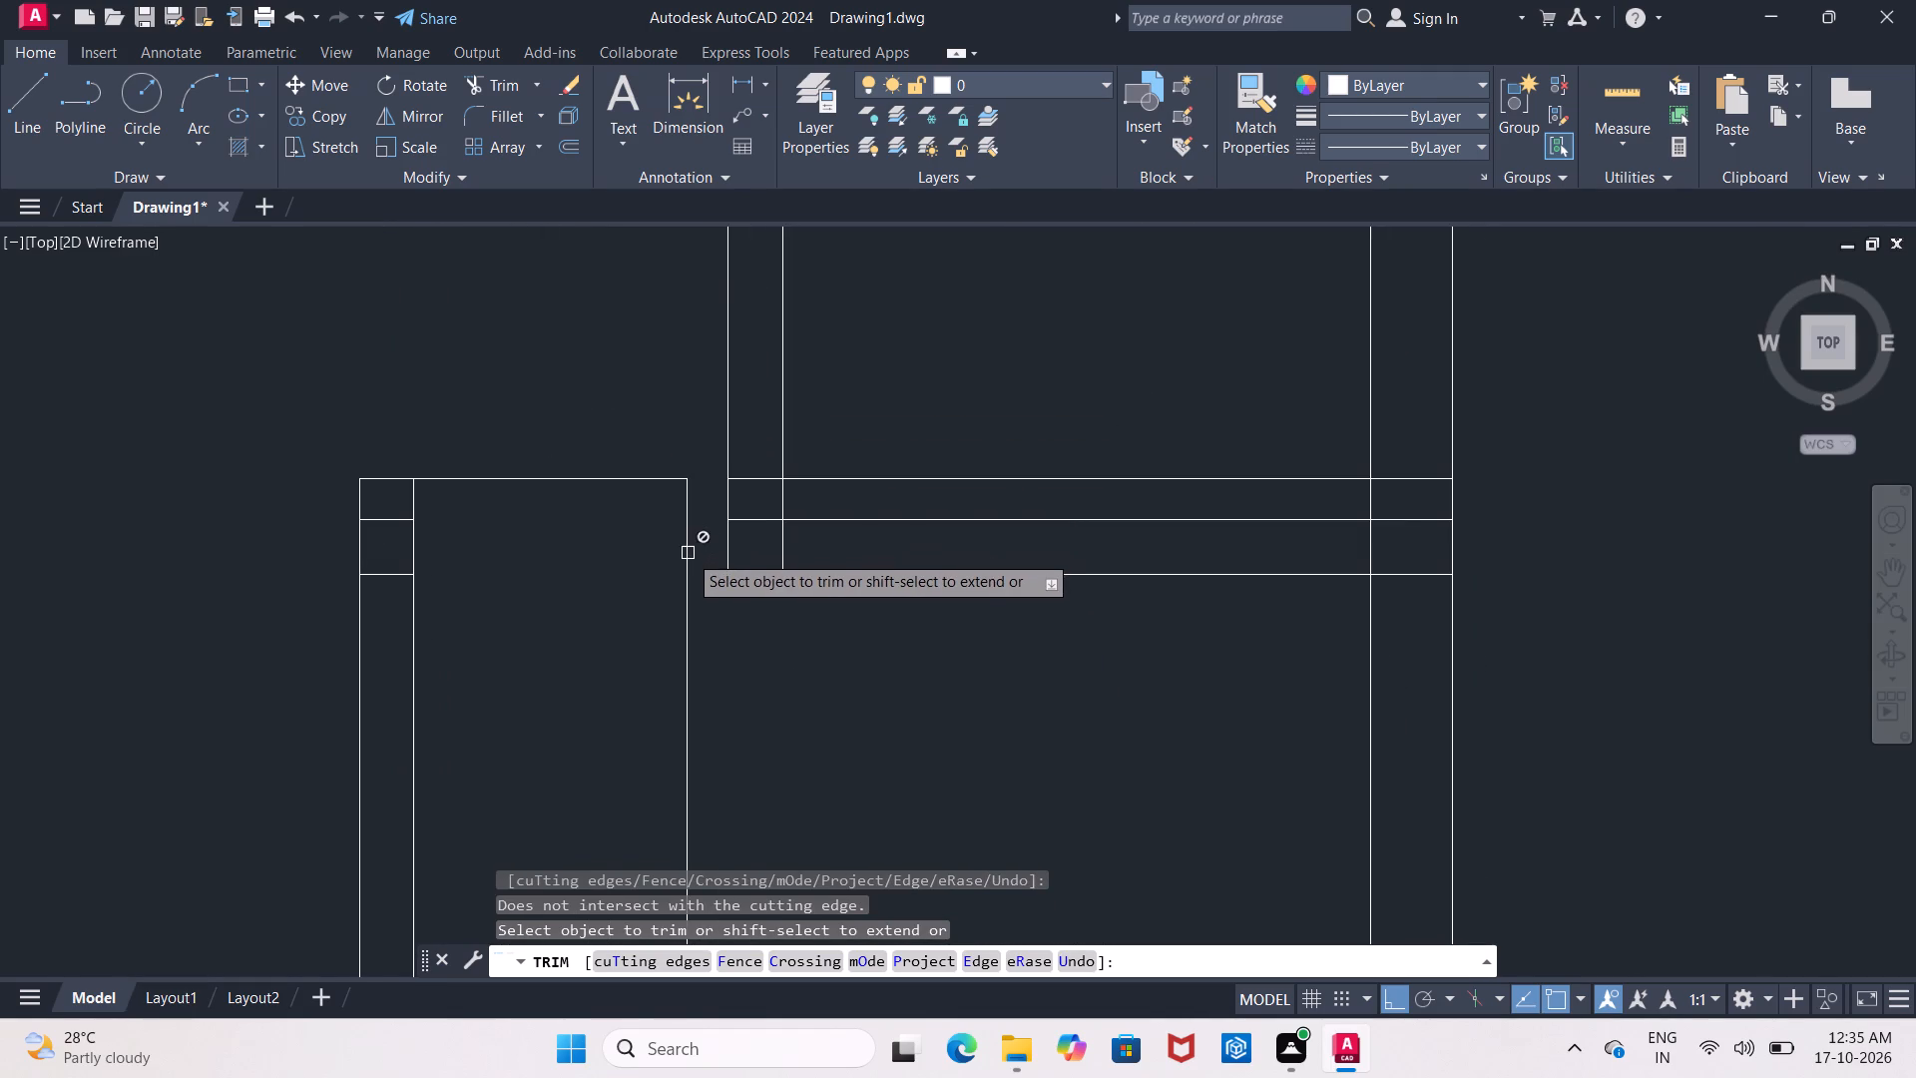
key("Escape")
left_click(688, 553)
key("Delete")
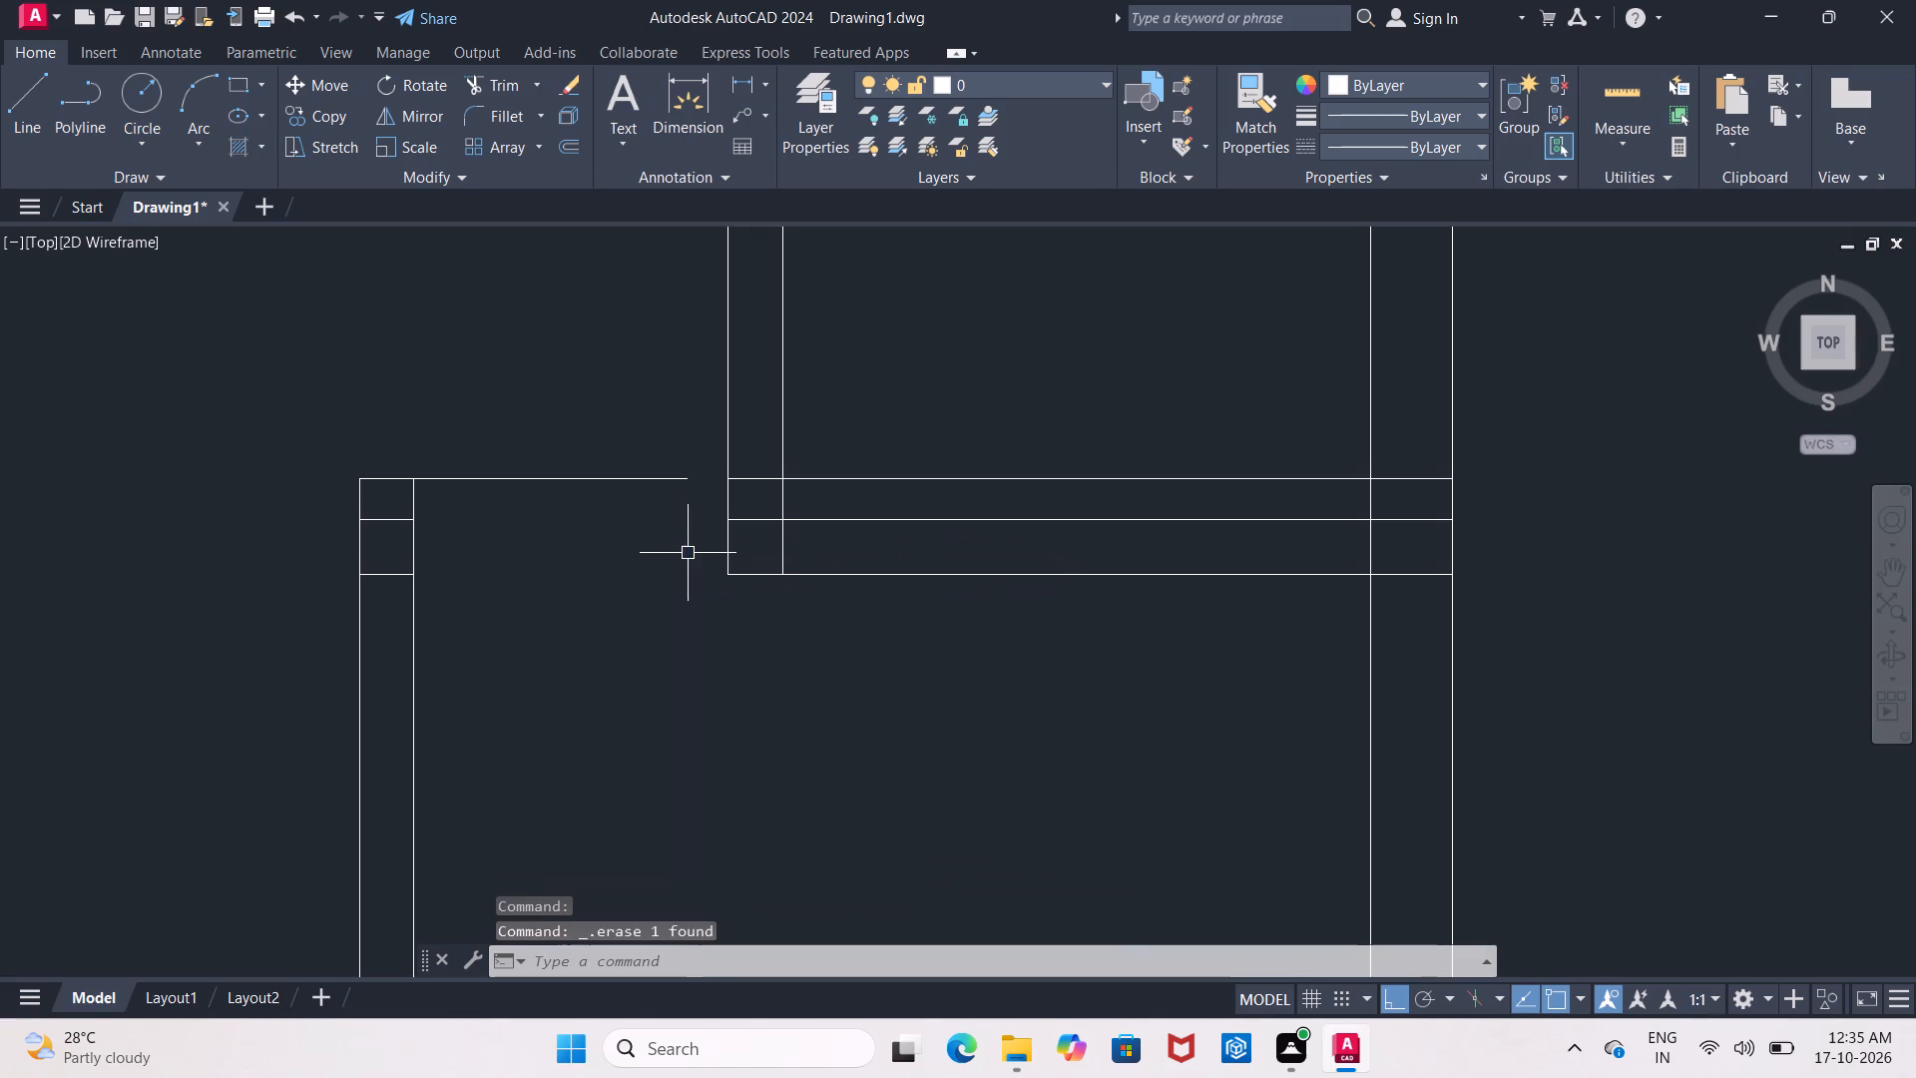
Erase the two short horizontal lines crossing the central partition just below the new opening.
left_click(401, 523)
left_click(403, 568)
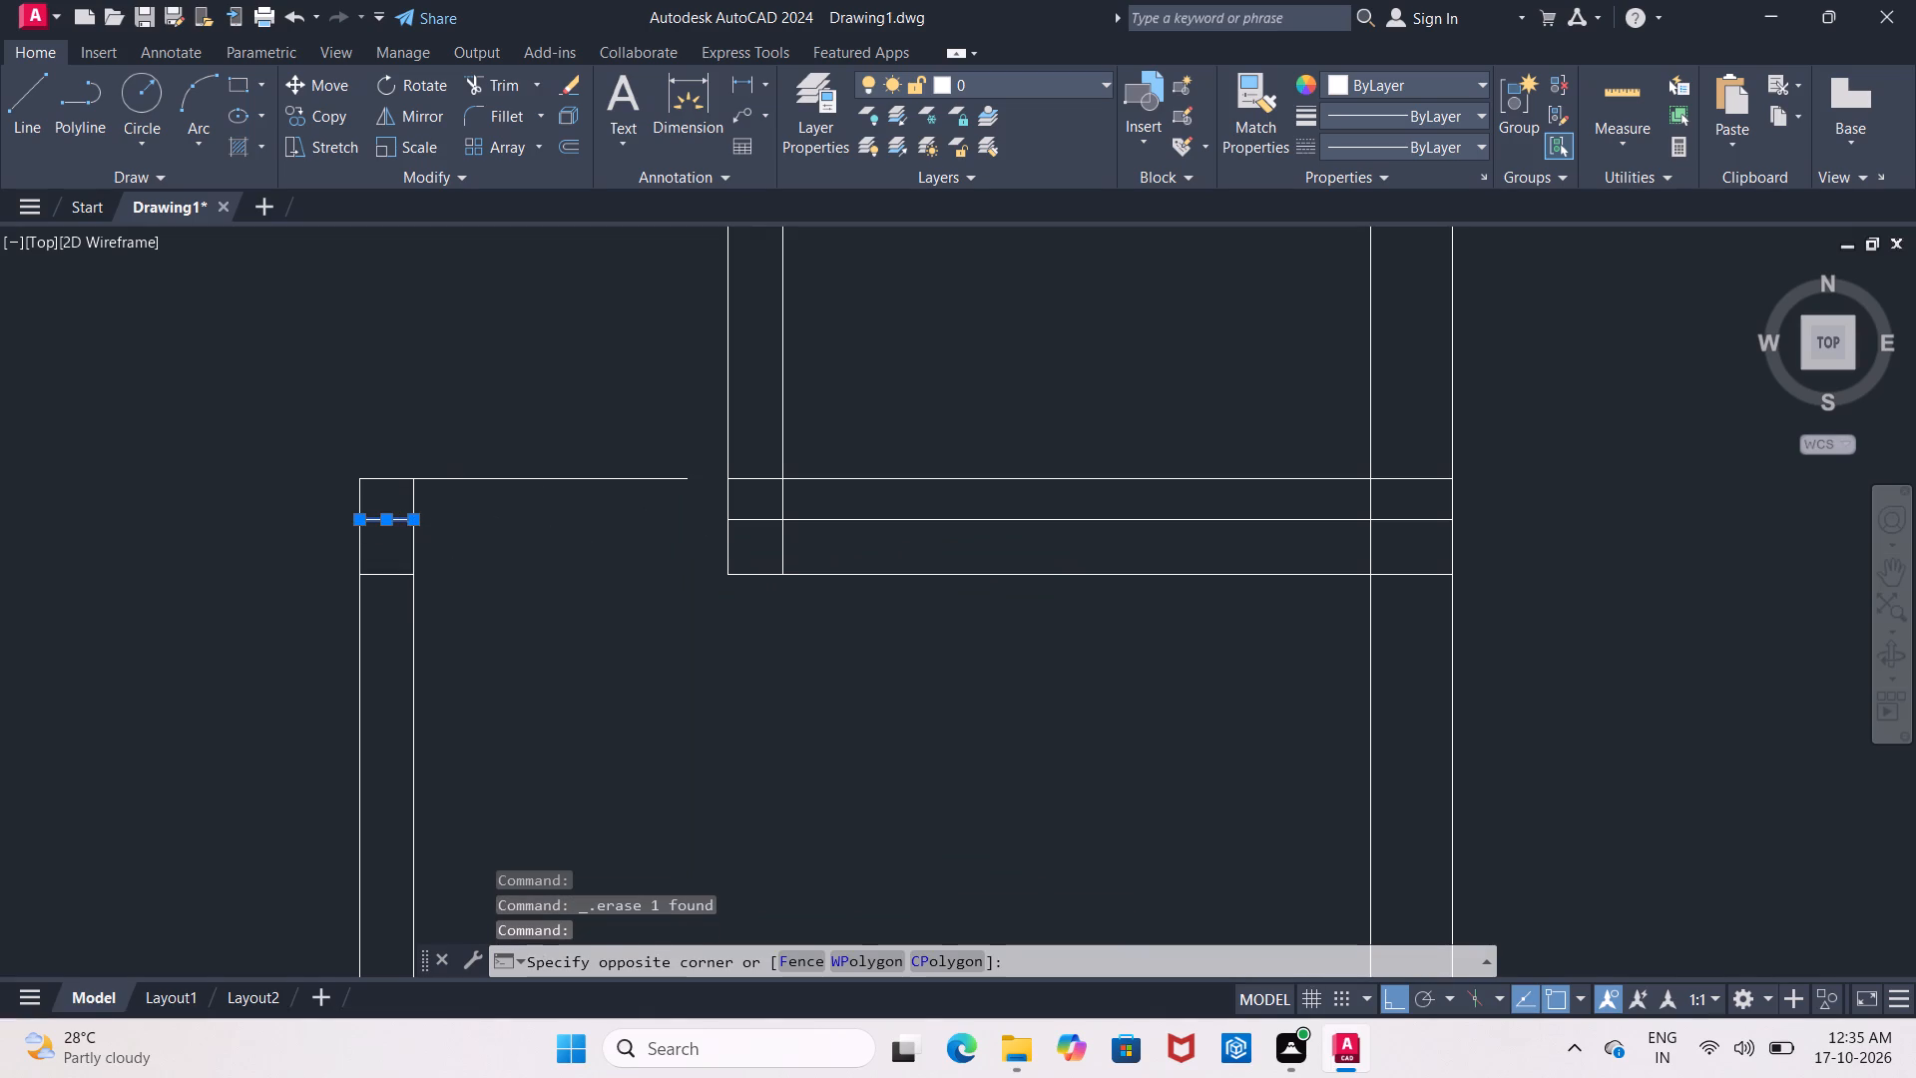
key("Delete")
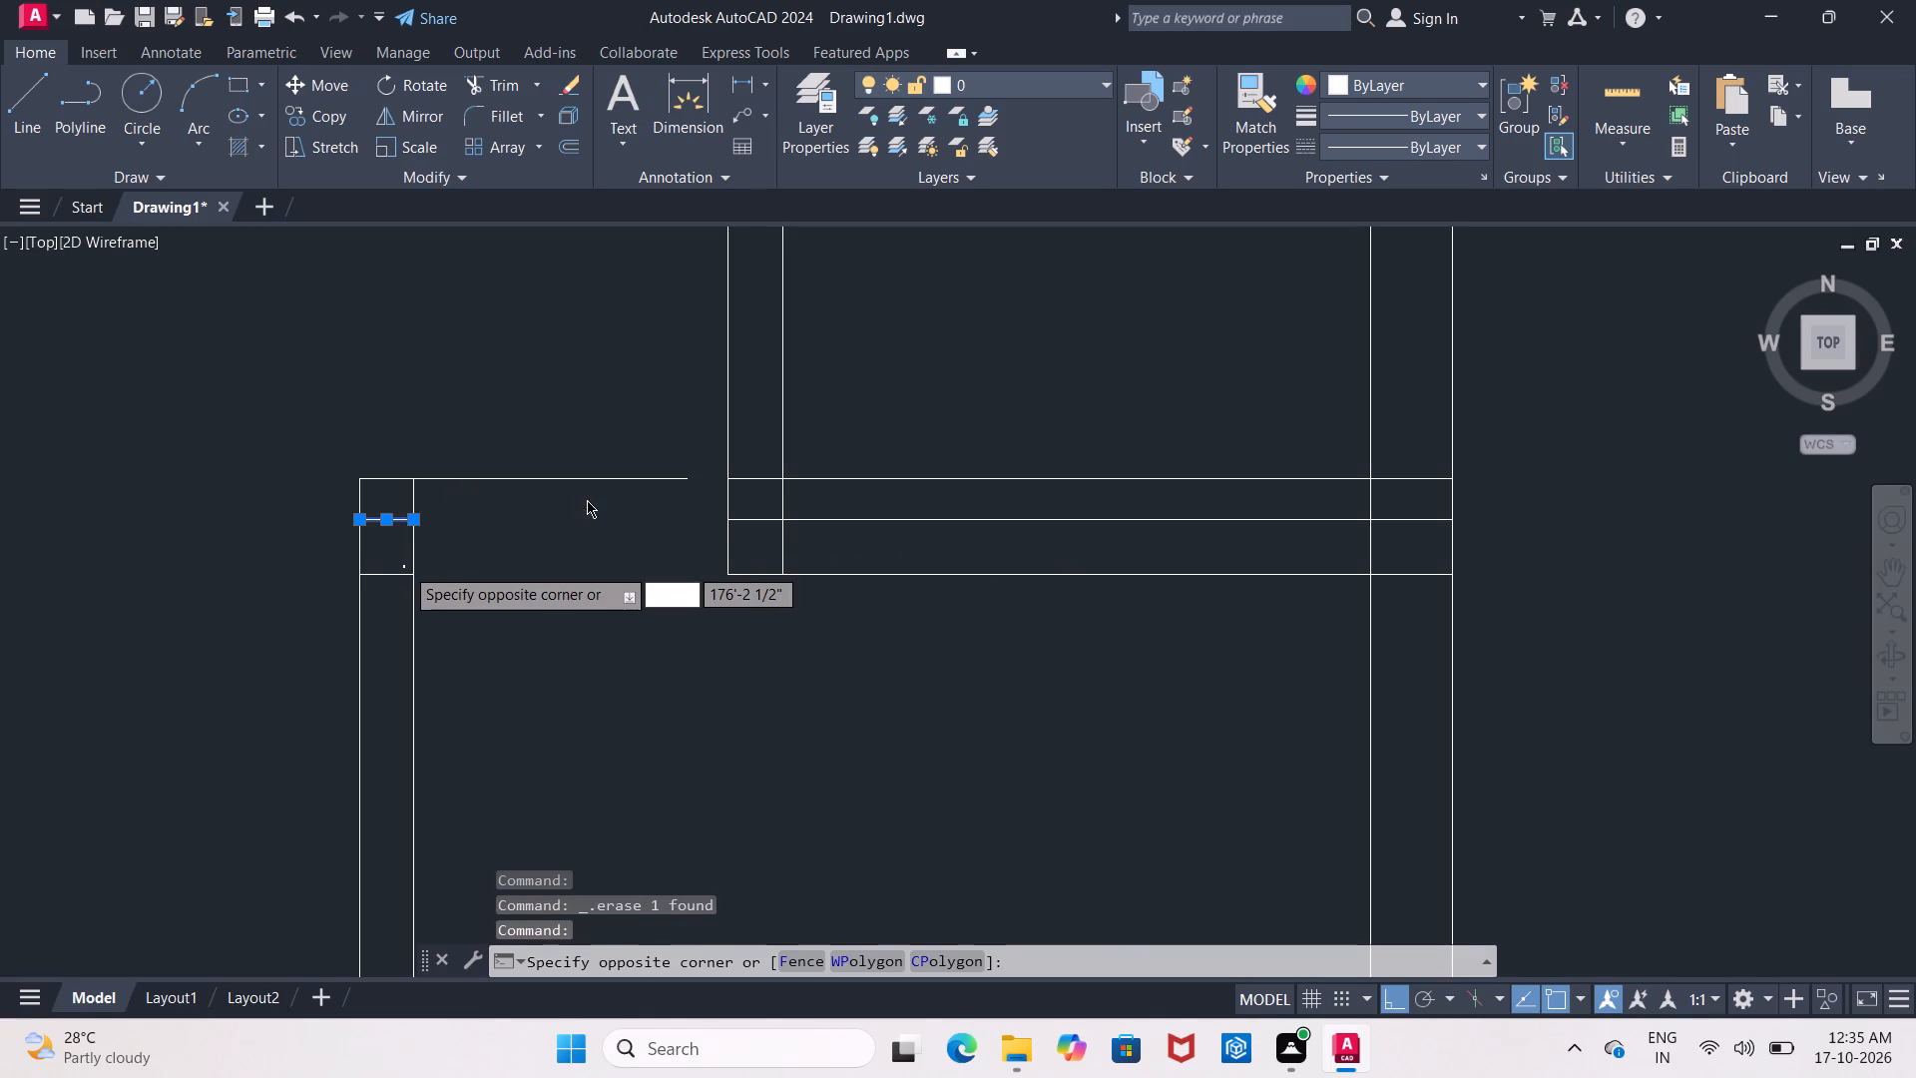
key("Delete")
left_click(577, 695)
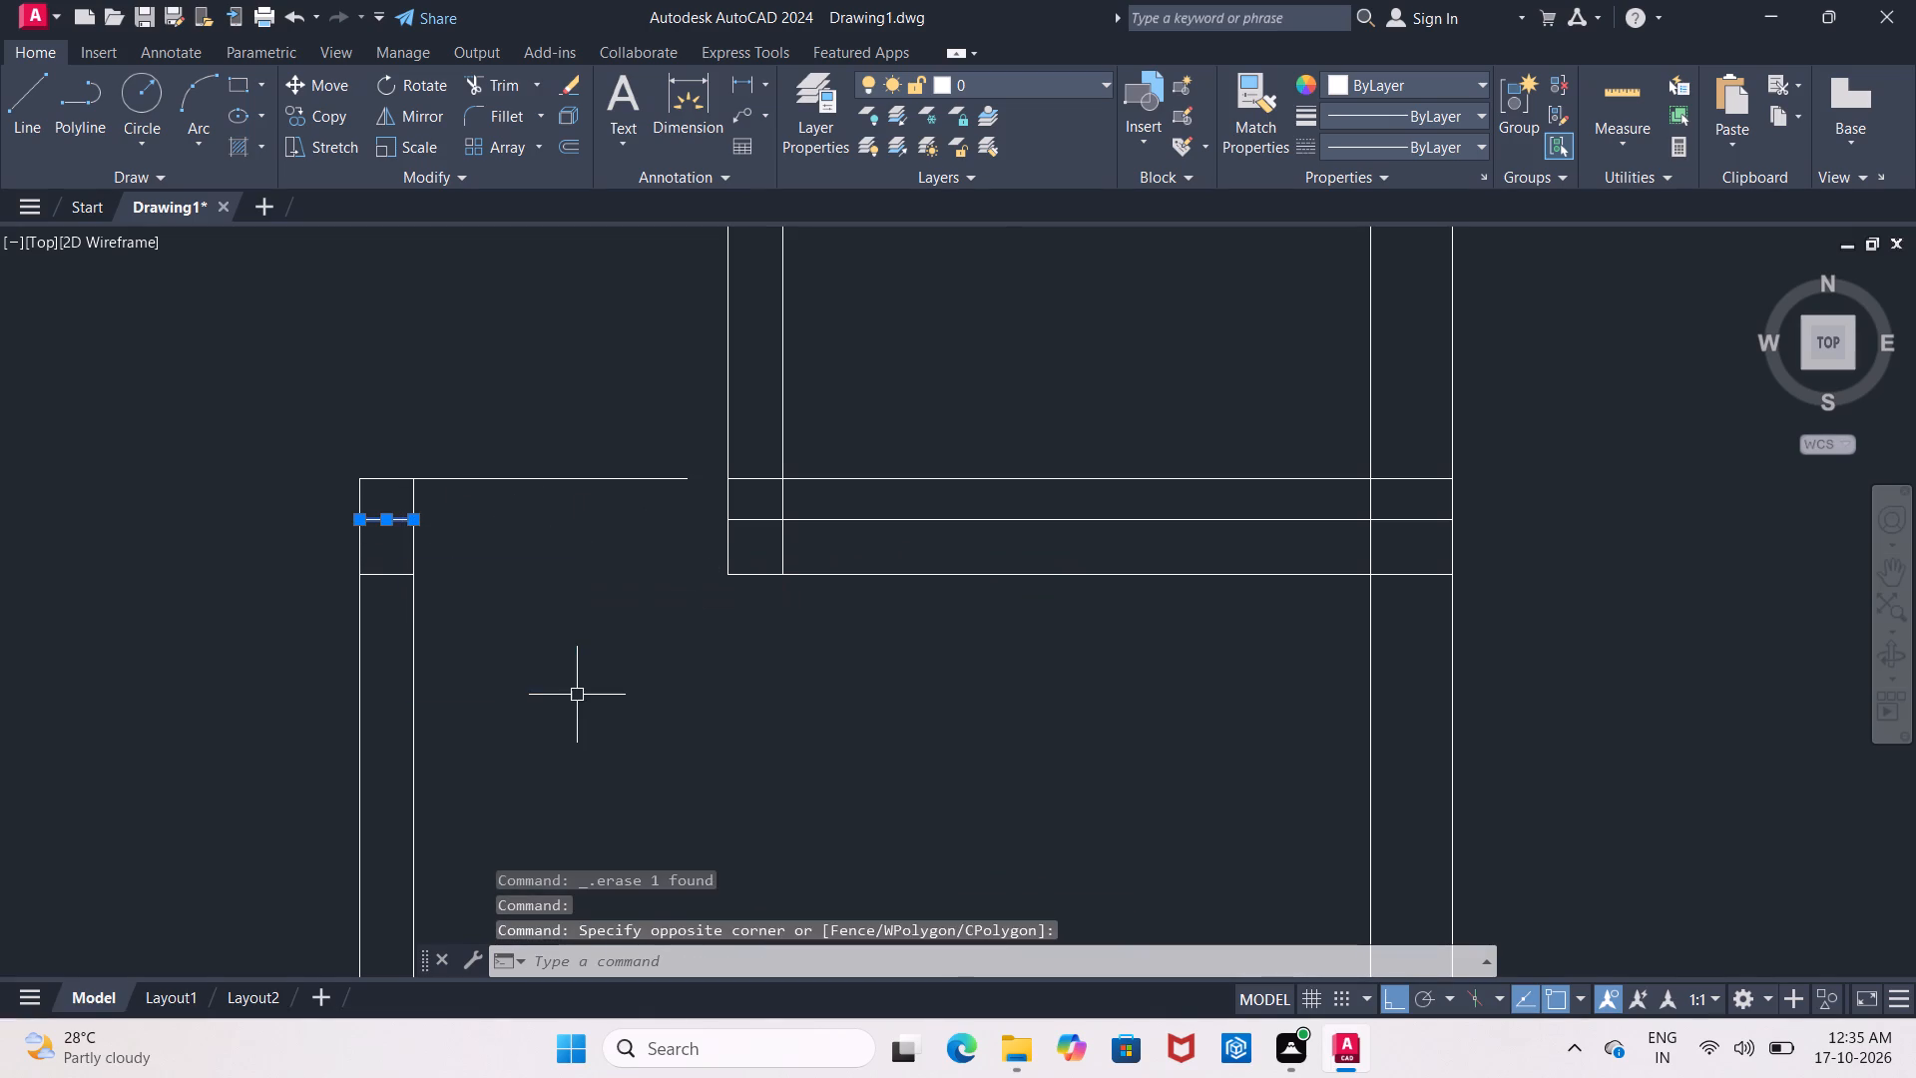
key("Delete")
left_click(406, 571)
key("Delete")
Trim the 3'6" offset line's overhang beyond the central partition, keeping only the part that caps the partition end.
scroll(472, 588, "down", 2)
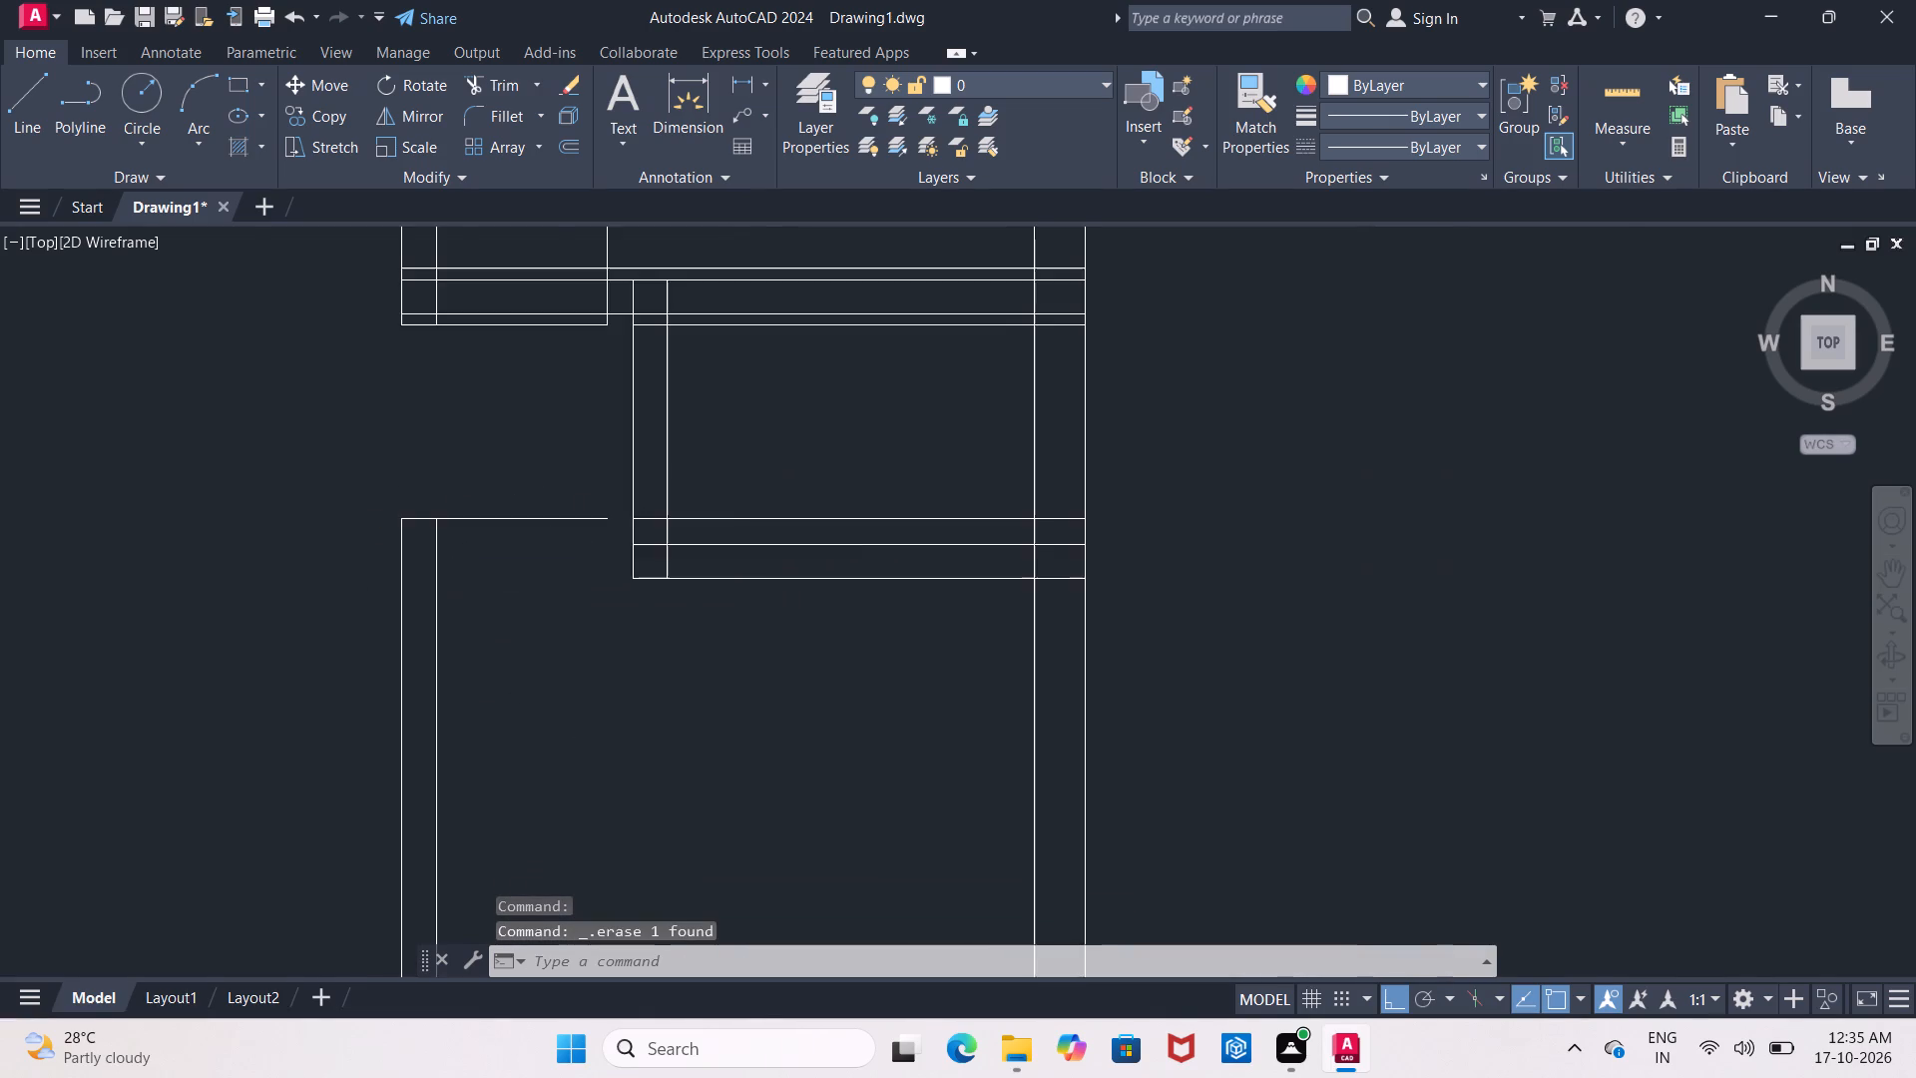
middle_click_drag(472, 588, 469, 609)
left_click(499, 569)
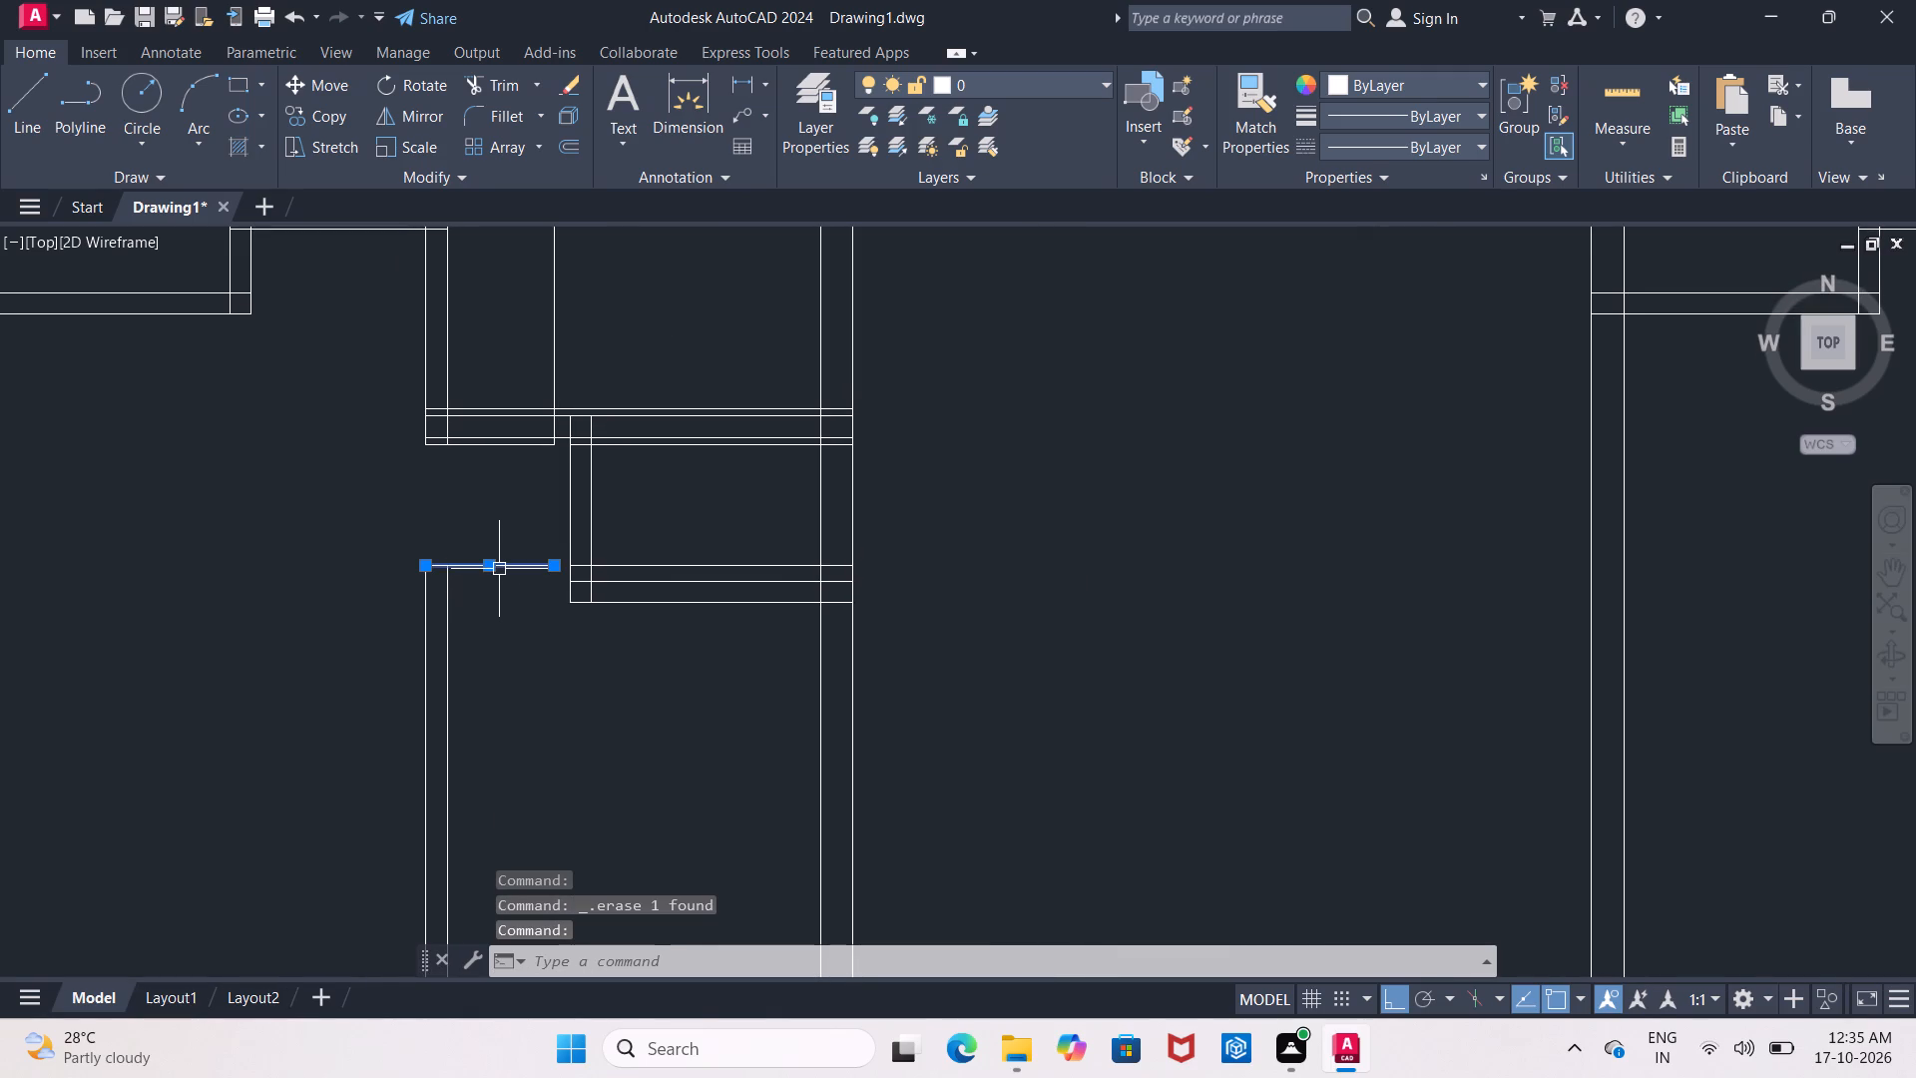
key("Escape")
type("tr")
key("Return")
key("Return")
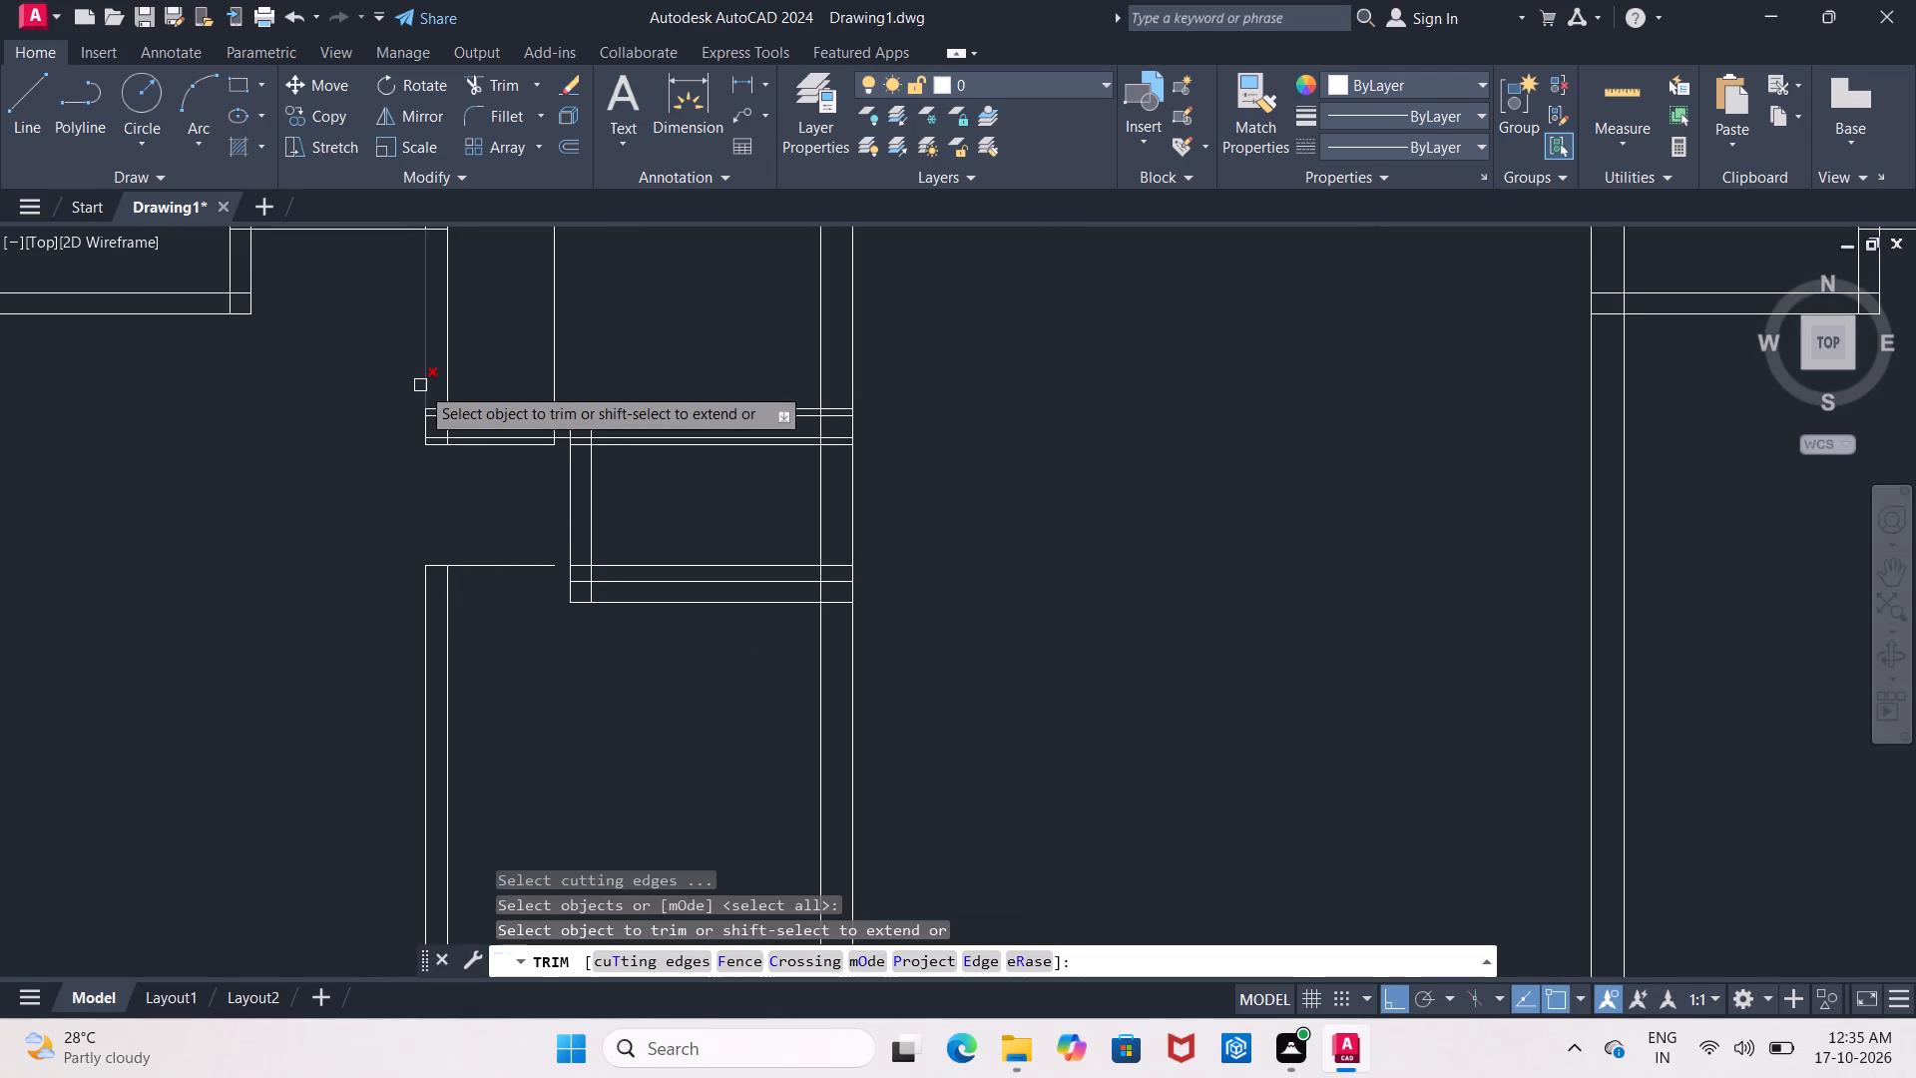
left_click(476, 572)
Trim the 3' offset line below and above the horizontal partition, and trim the upper 2" line from there to the outer wall.
middle_click_drag(525, 552, 521, 606)
scroll(551, 528, "up", 4)
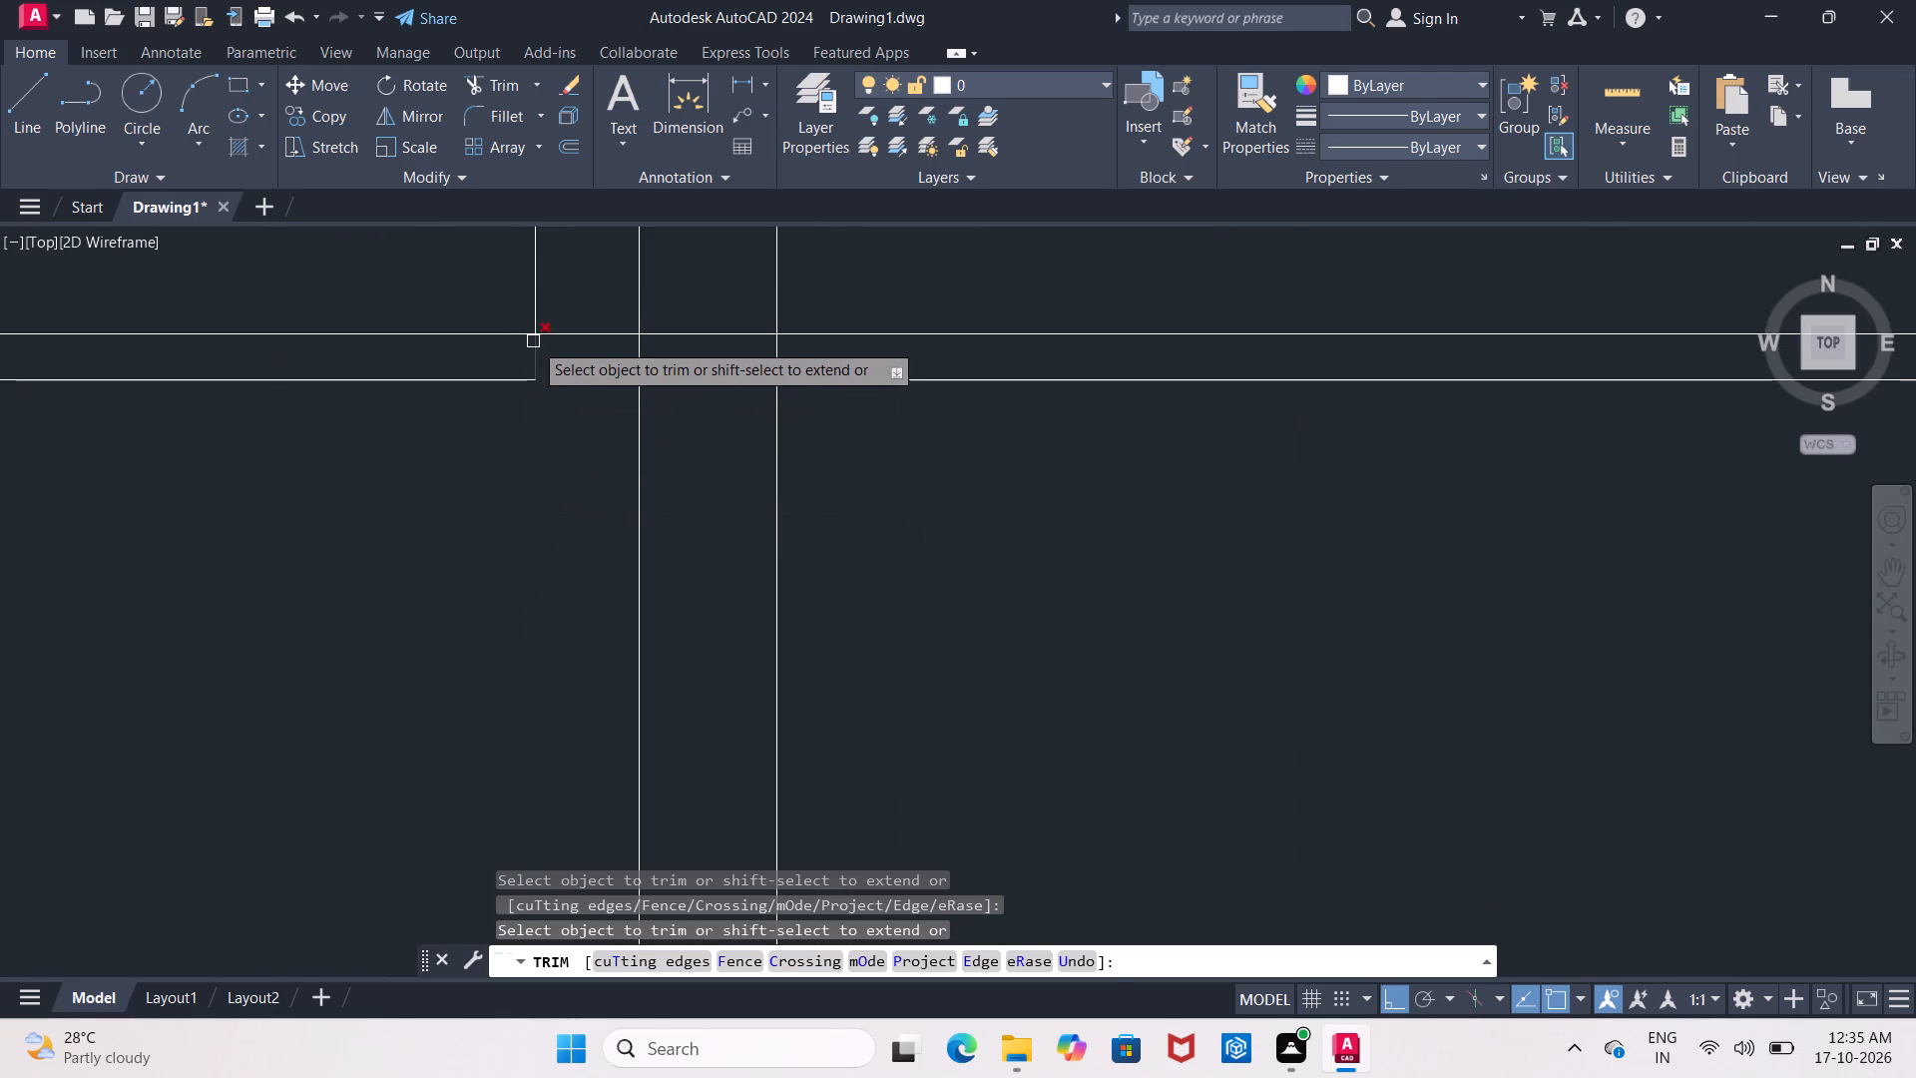
left_click(533, 346)
middle_click_drag(541, 374, 573, 622)
scroll(573, 622, "down", 2)
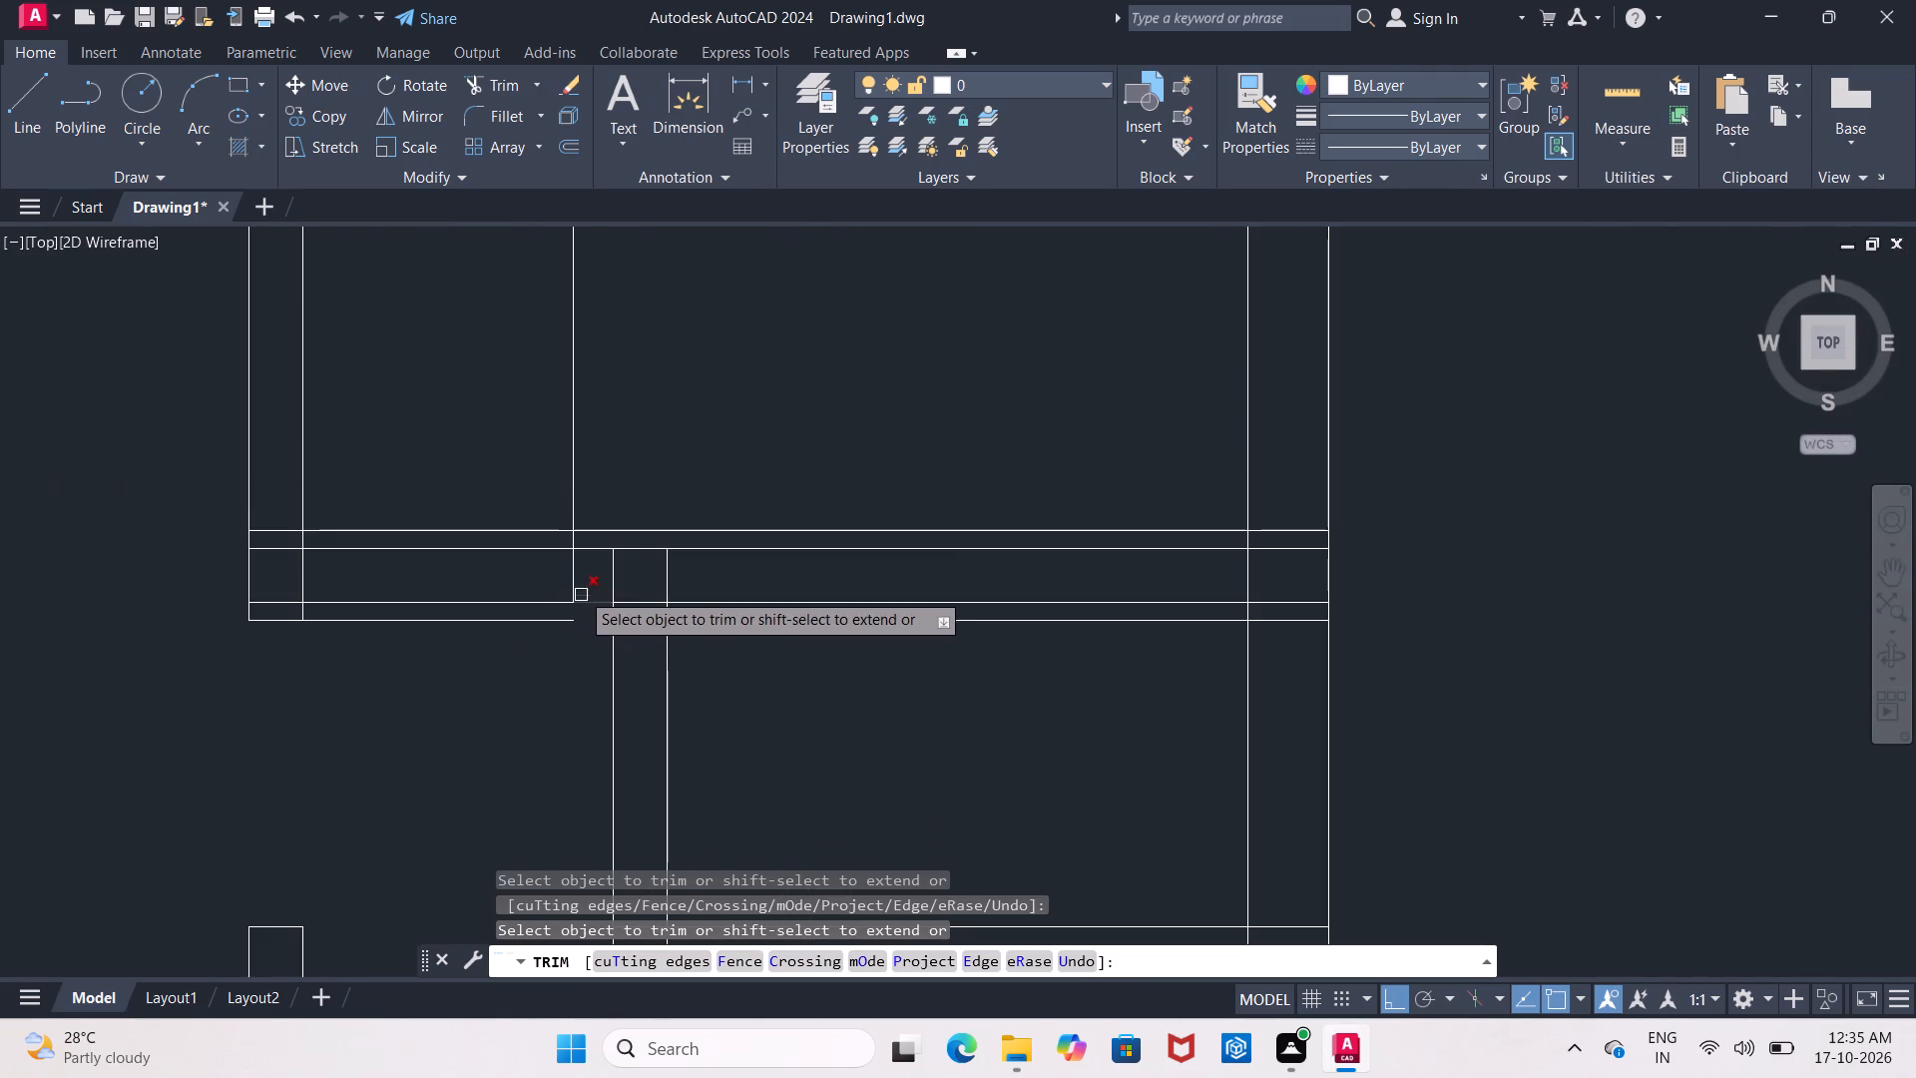
scroll(580, 543, "up", 1)
left_click(564, 543)
left_click(653, 519)
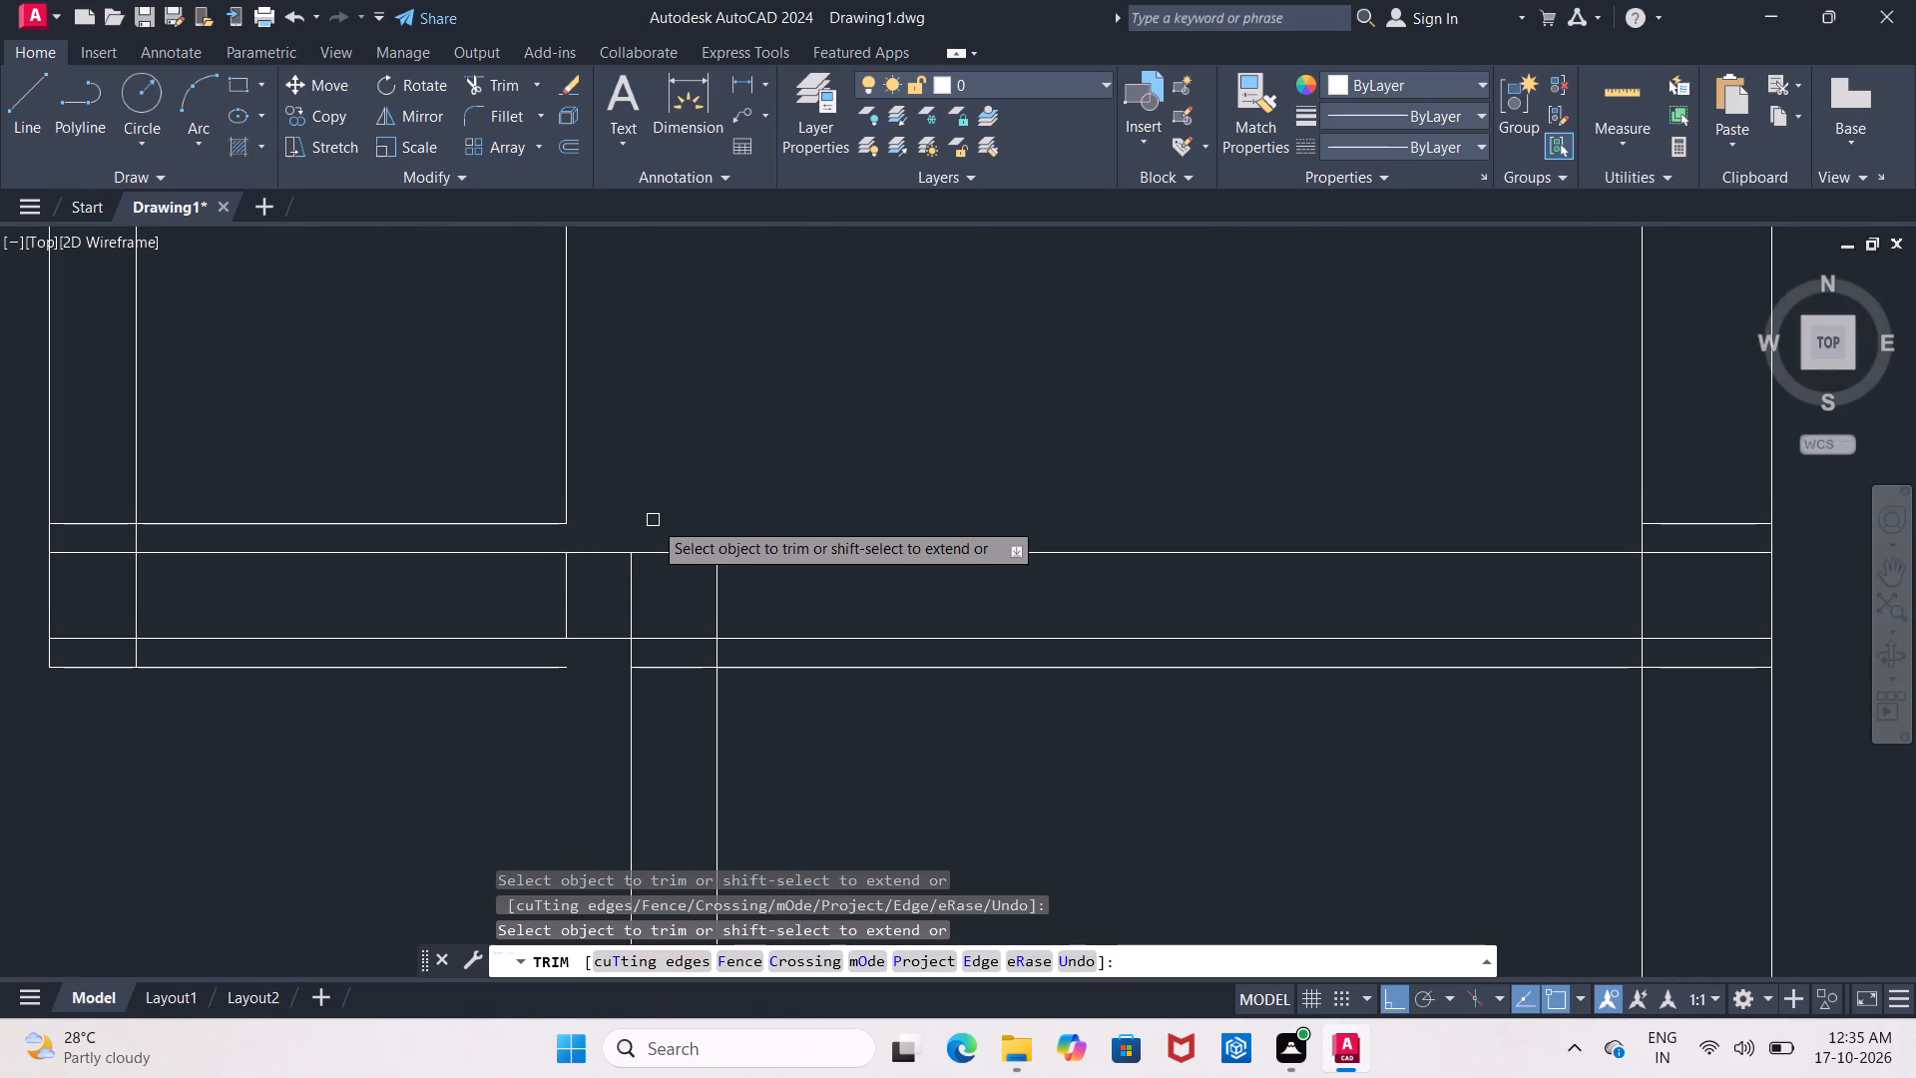
scroll(652, 522, "down", 2)
middle_click_drag(672, 502, 644, 457)
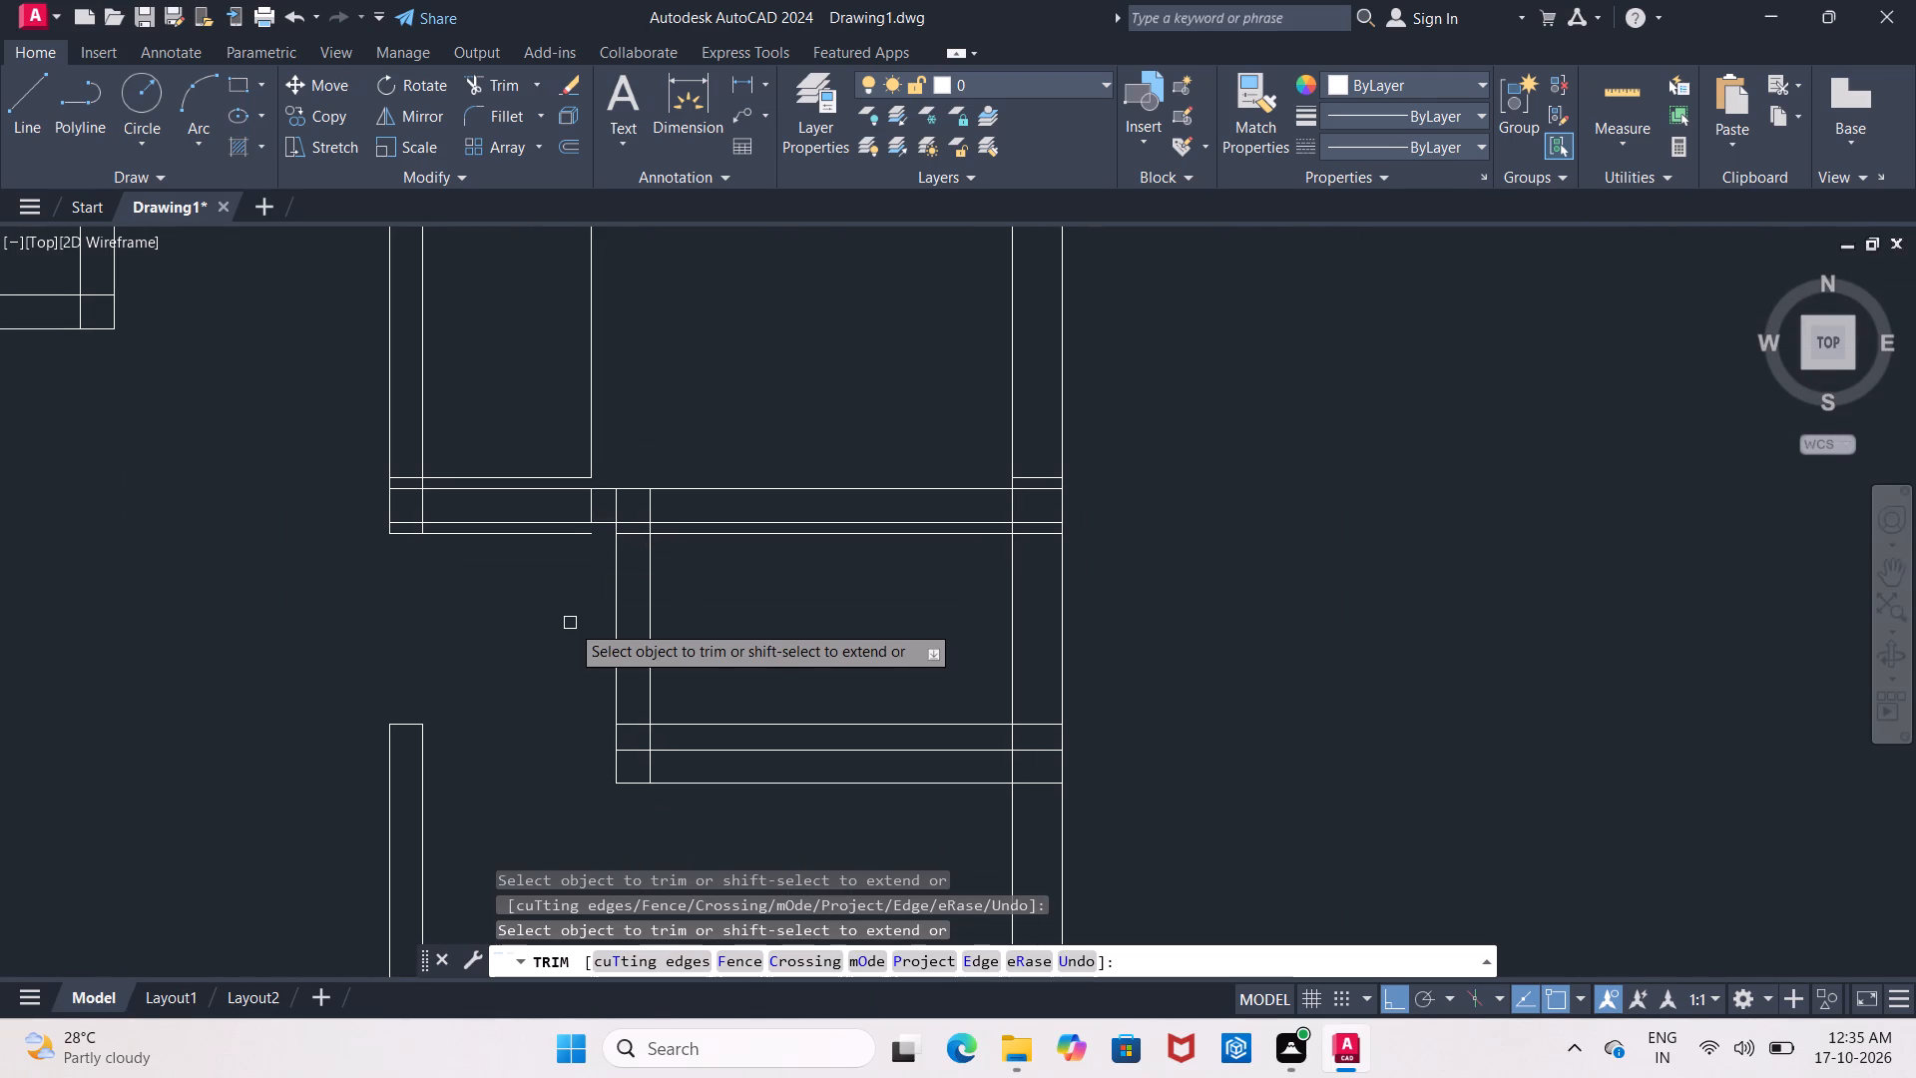
key("Escape")
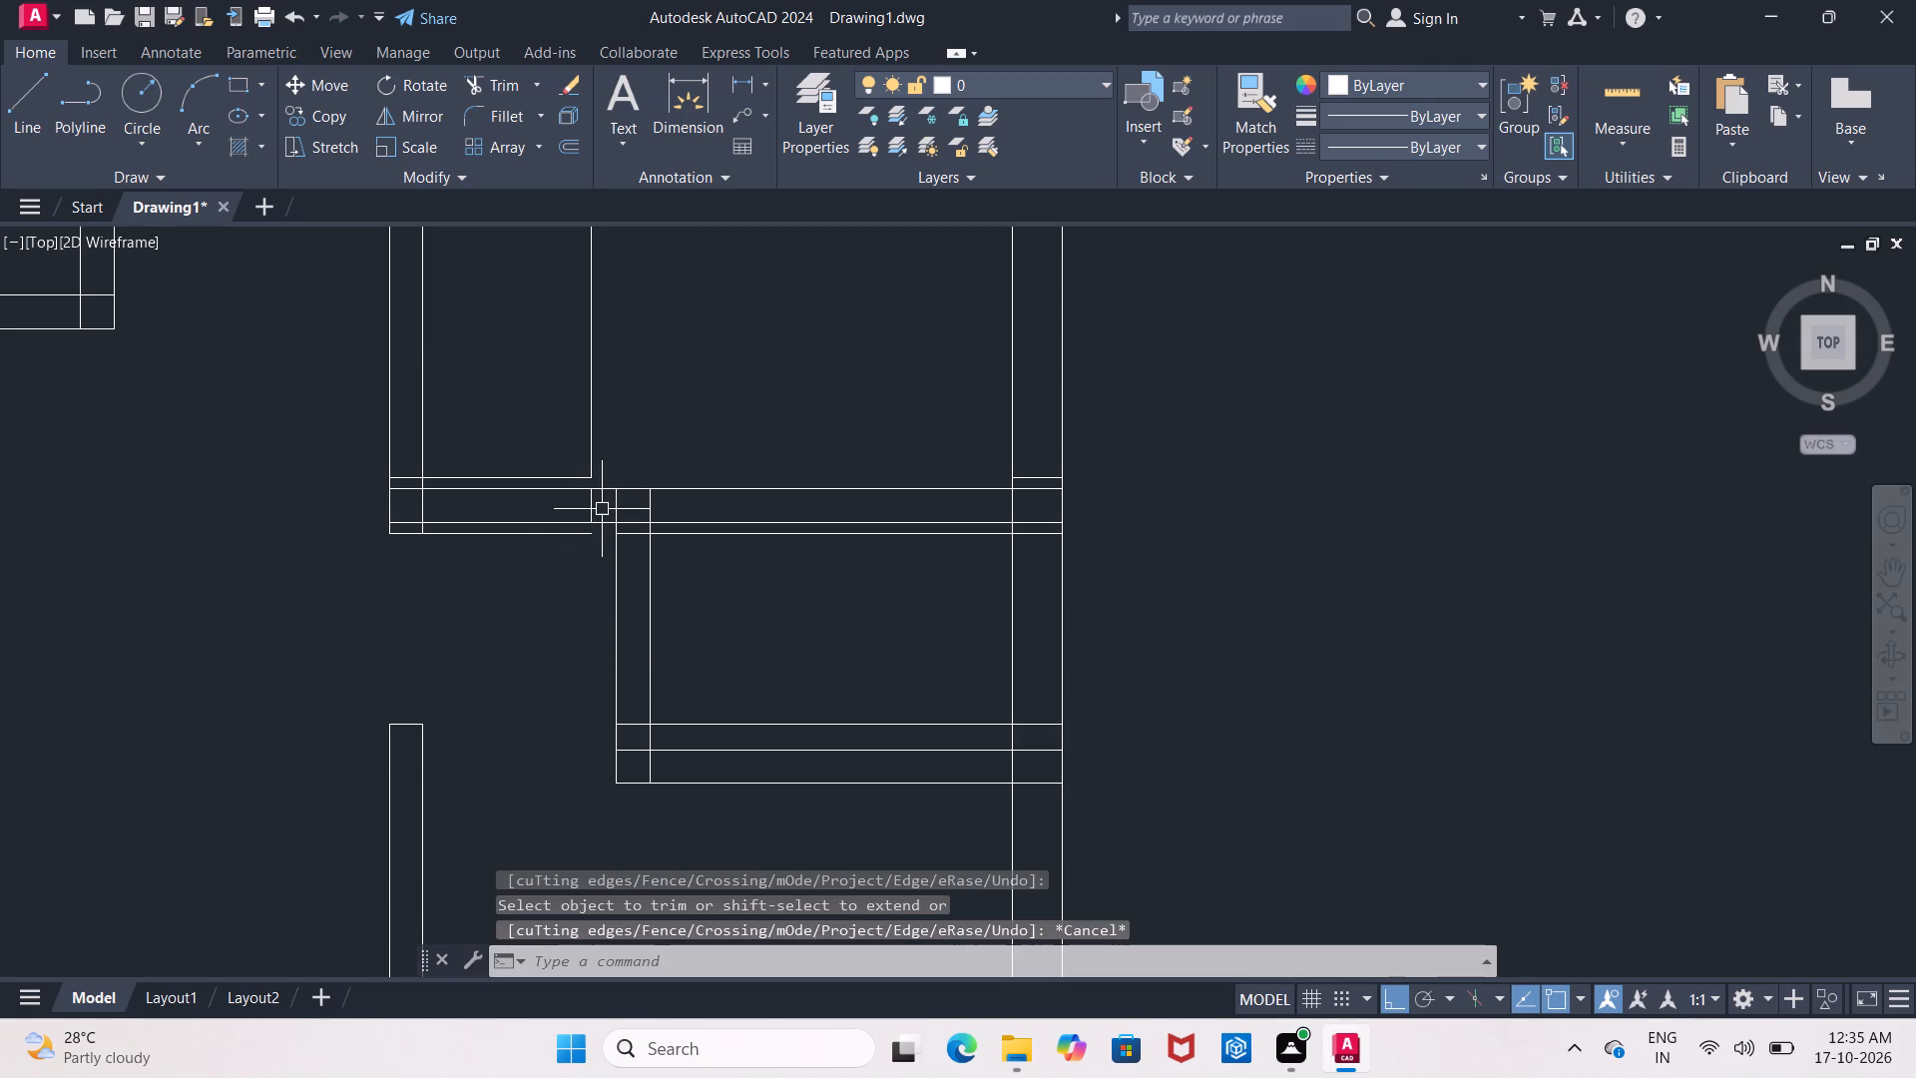
Erase the leftover vertical piece of the 3' offset line between the horizontal partition's two lines.
left_click(603, 507)
double_click(592, 513)
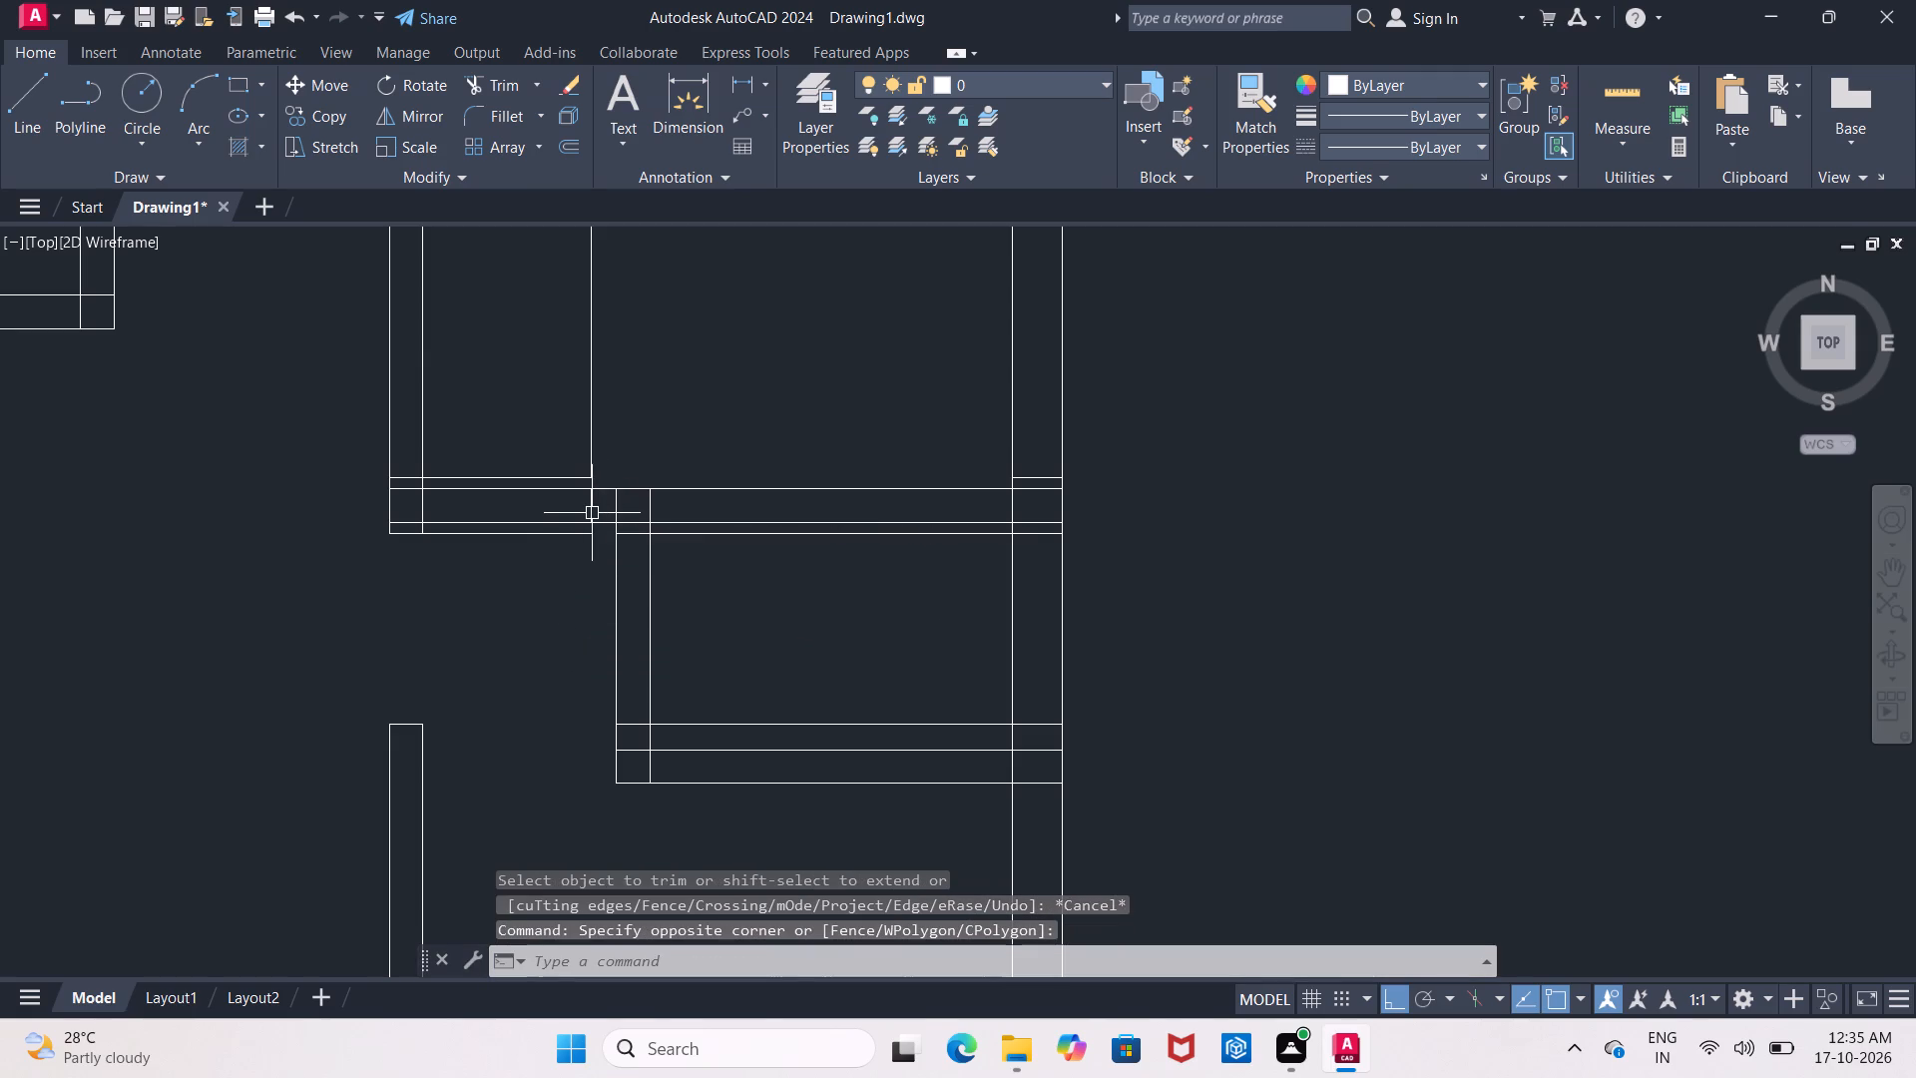
left_click(591, 511)
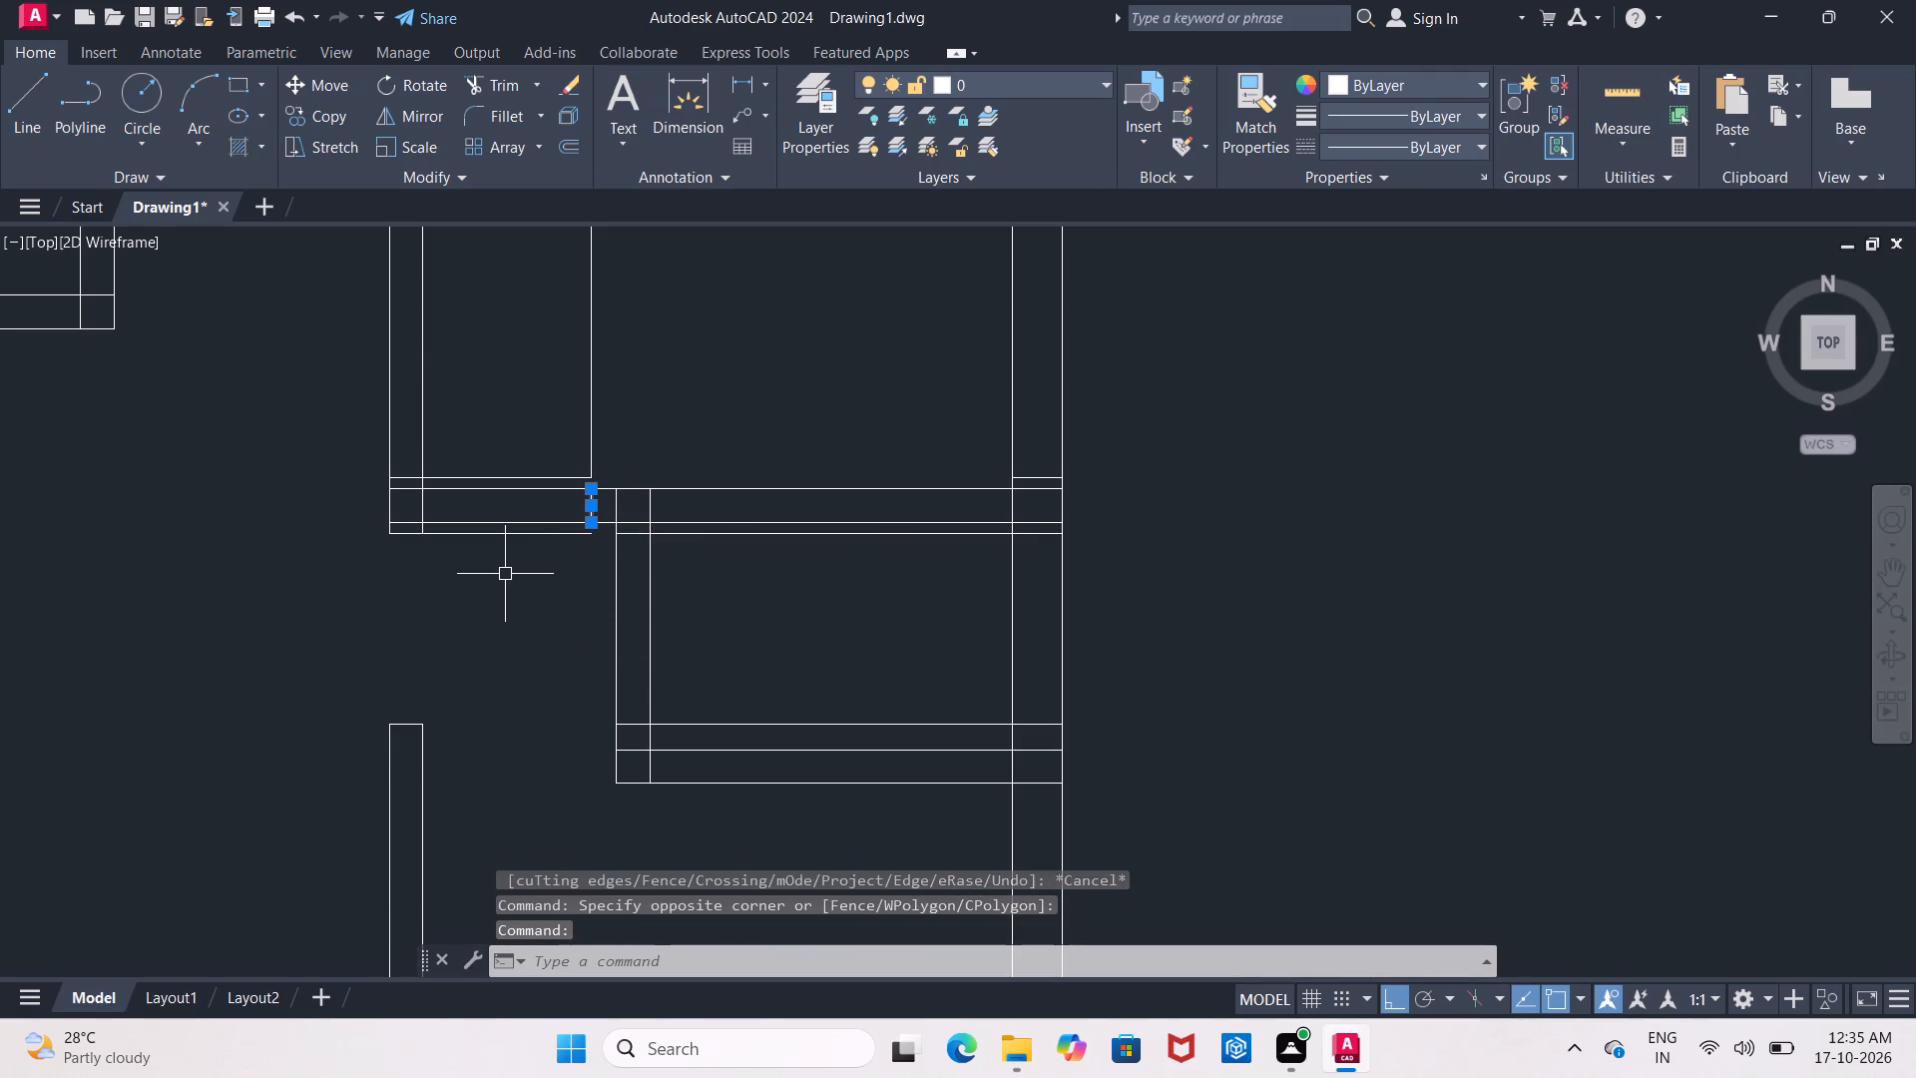
key("Delete")
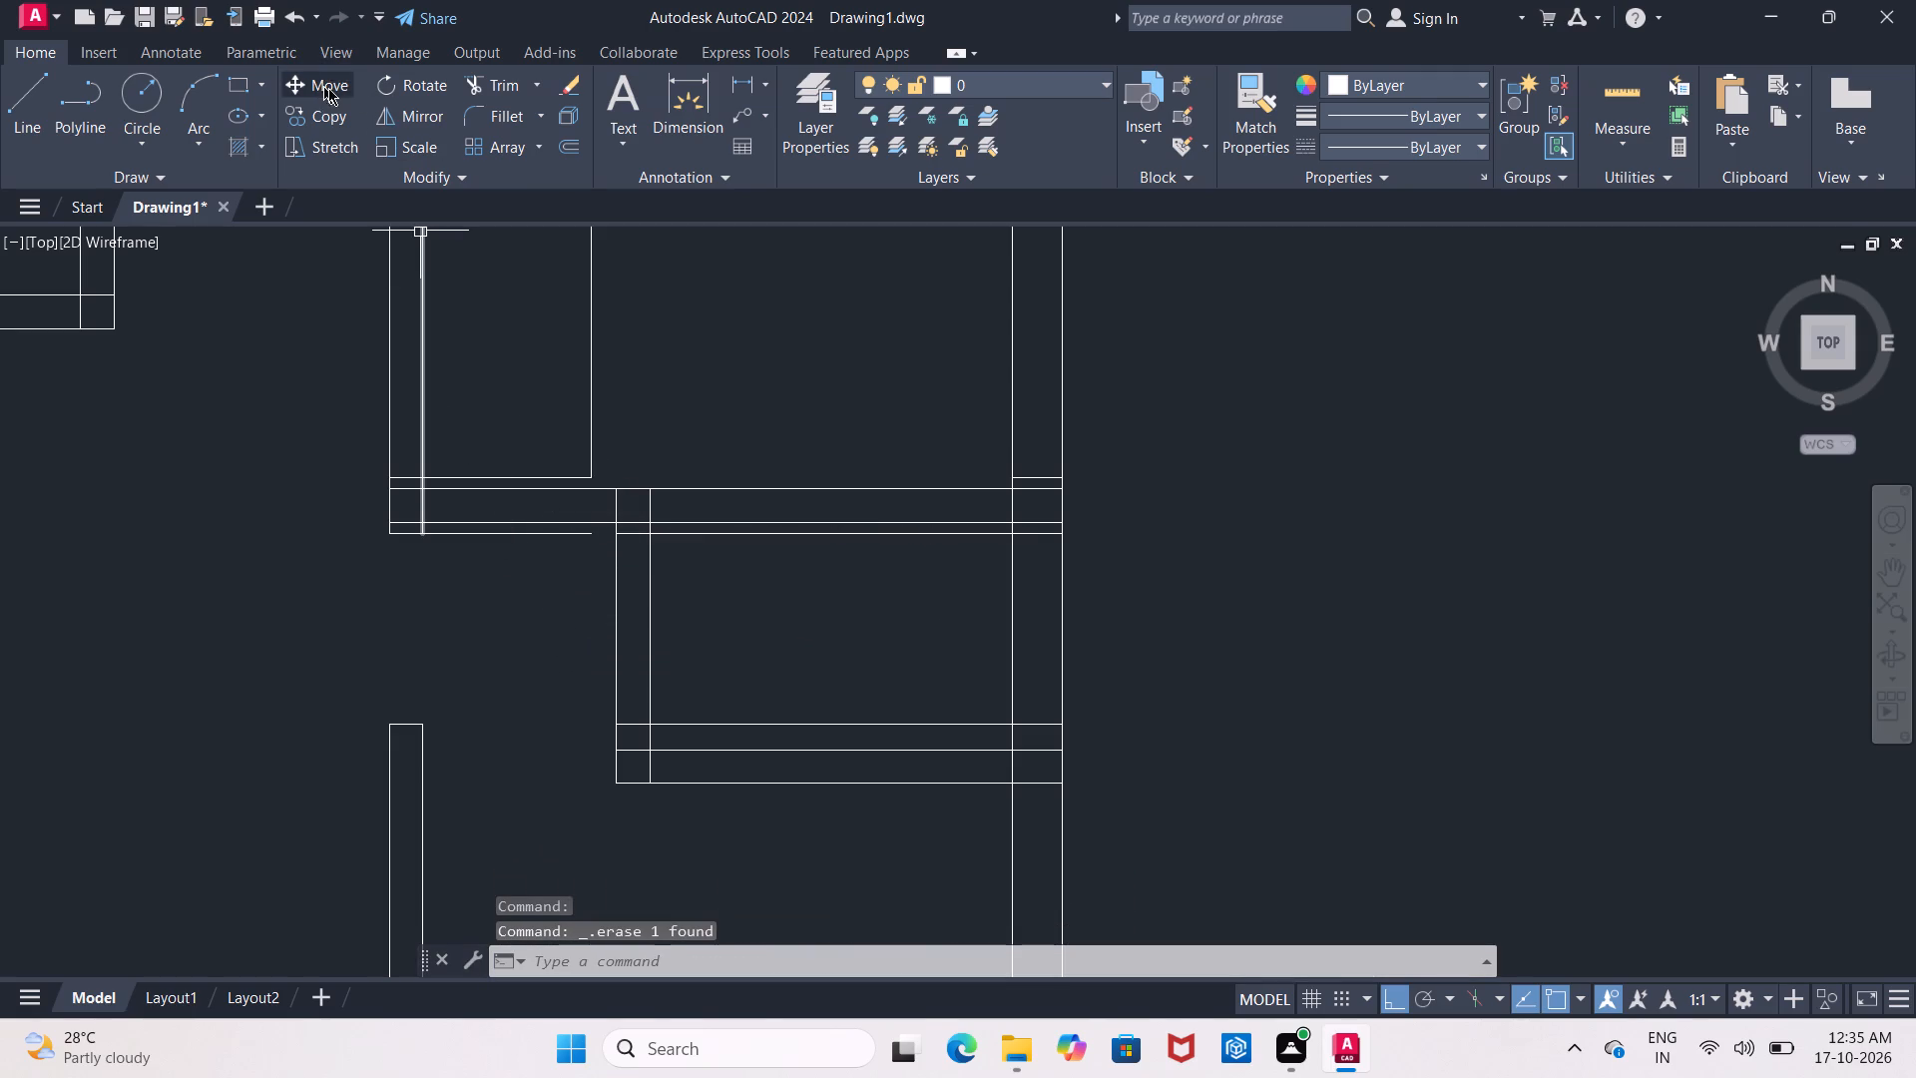
Draw a door-swing arc by start, end and direction from the lower opening's partition end to the free end of the door leaf line above.
left_click(196, 143)
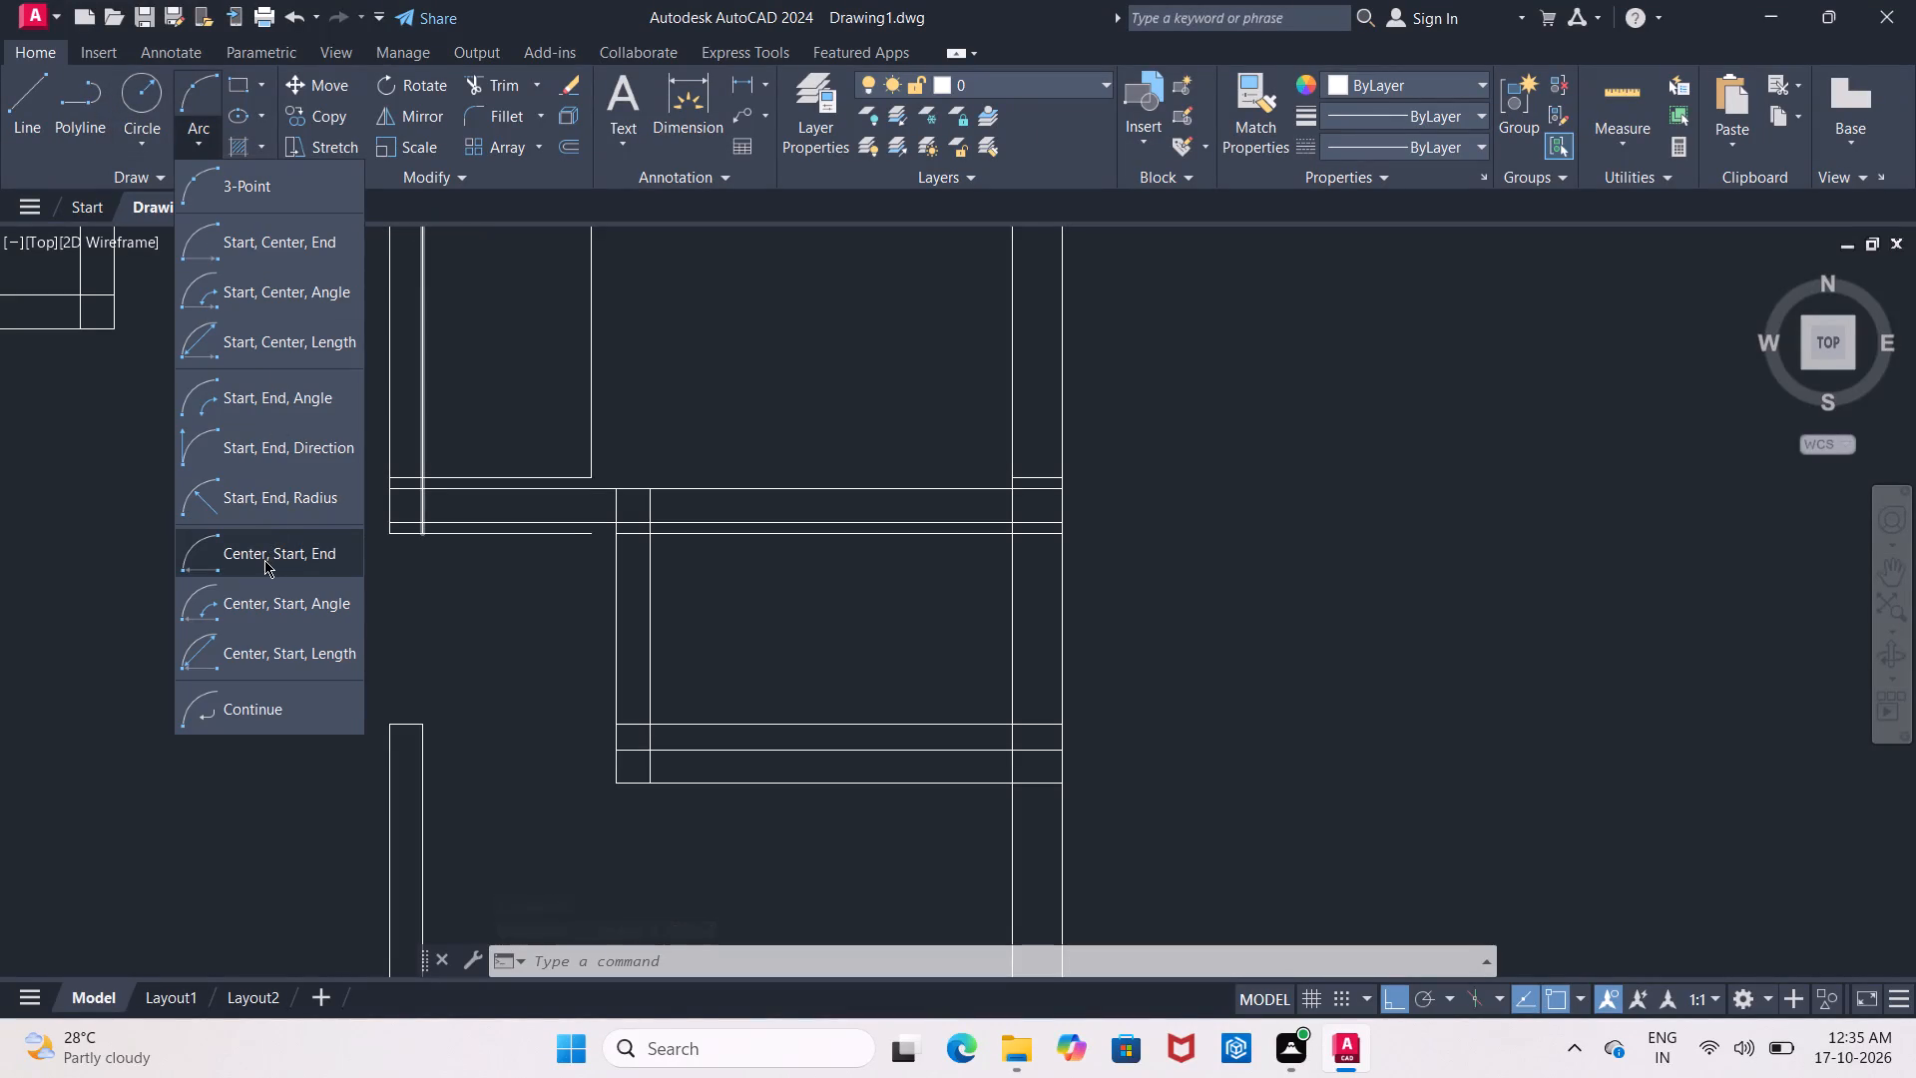
left_click(289, 450)
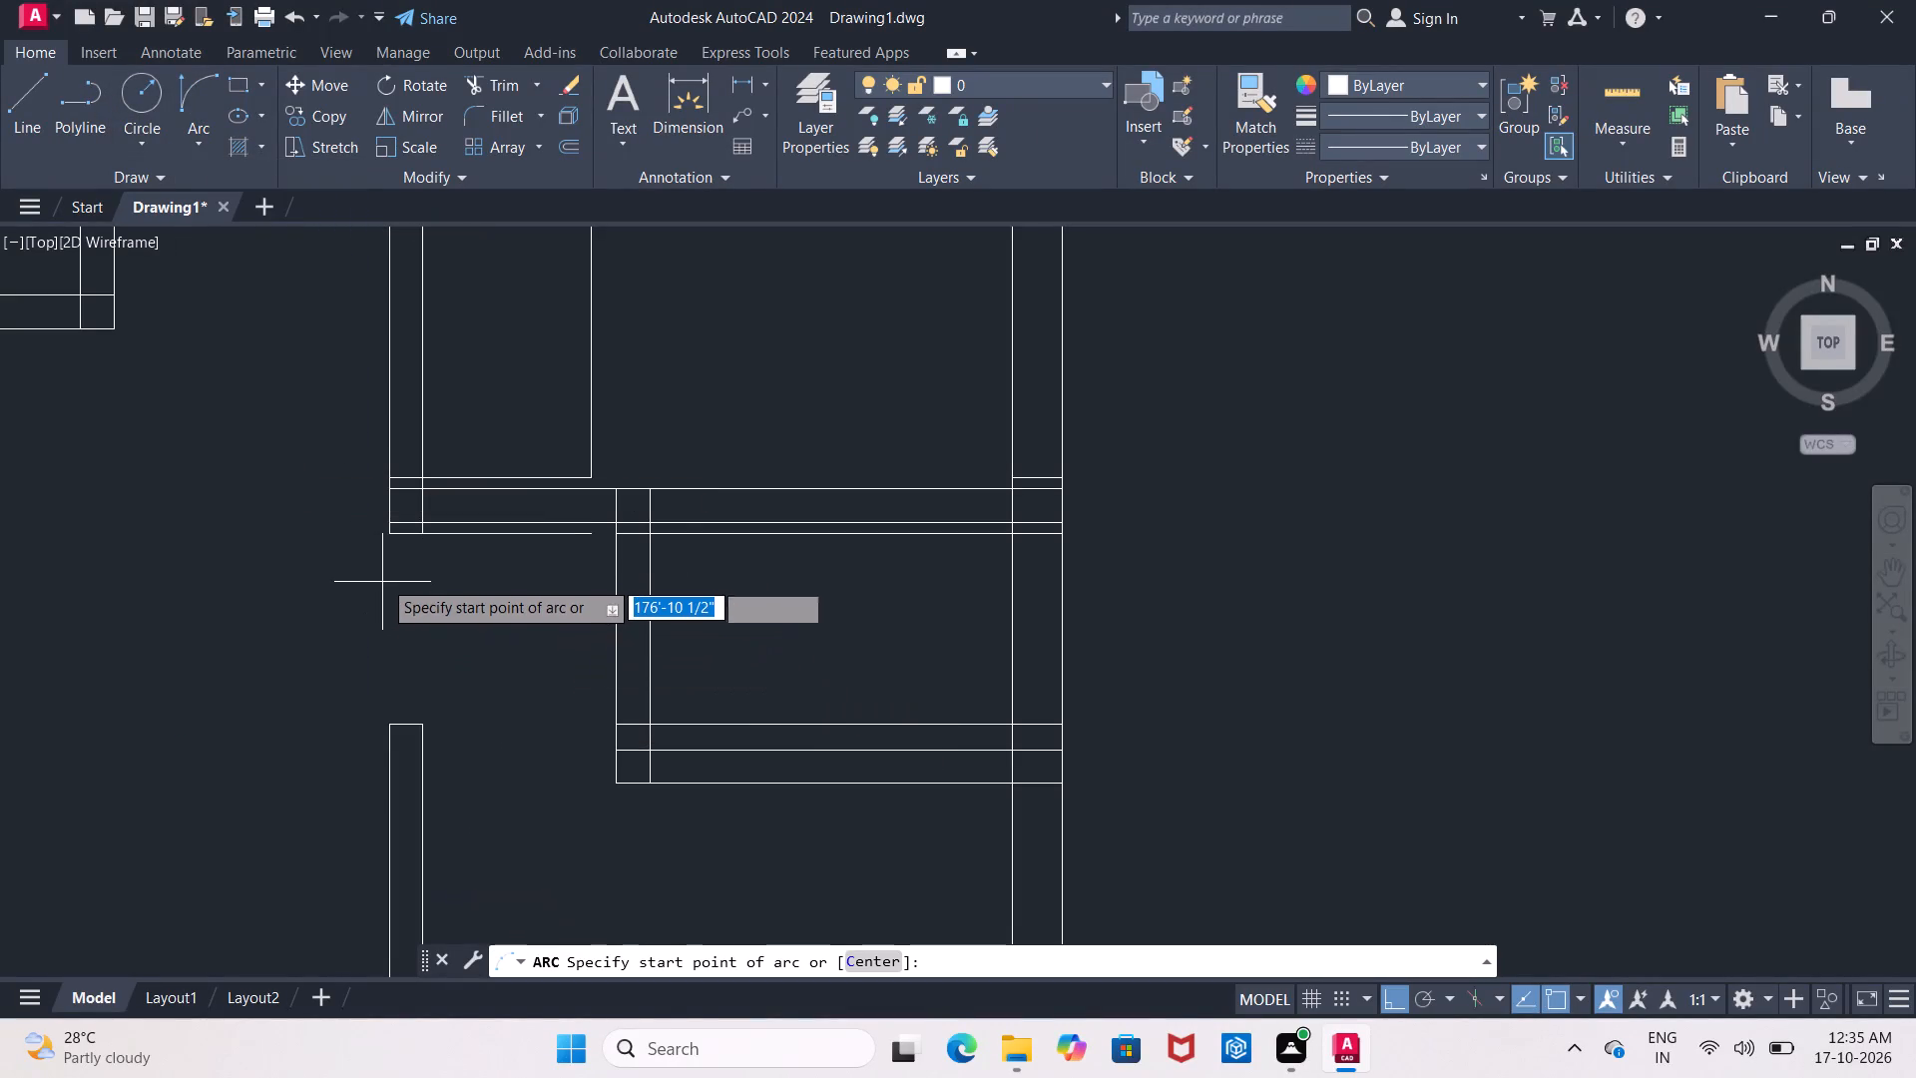
left_click(390, 719)
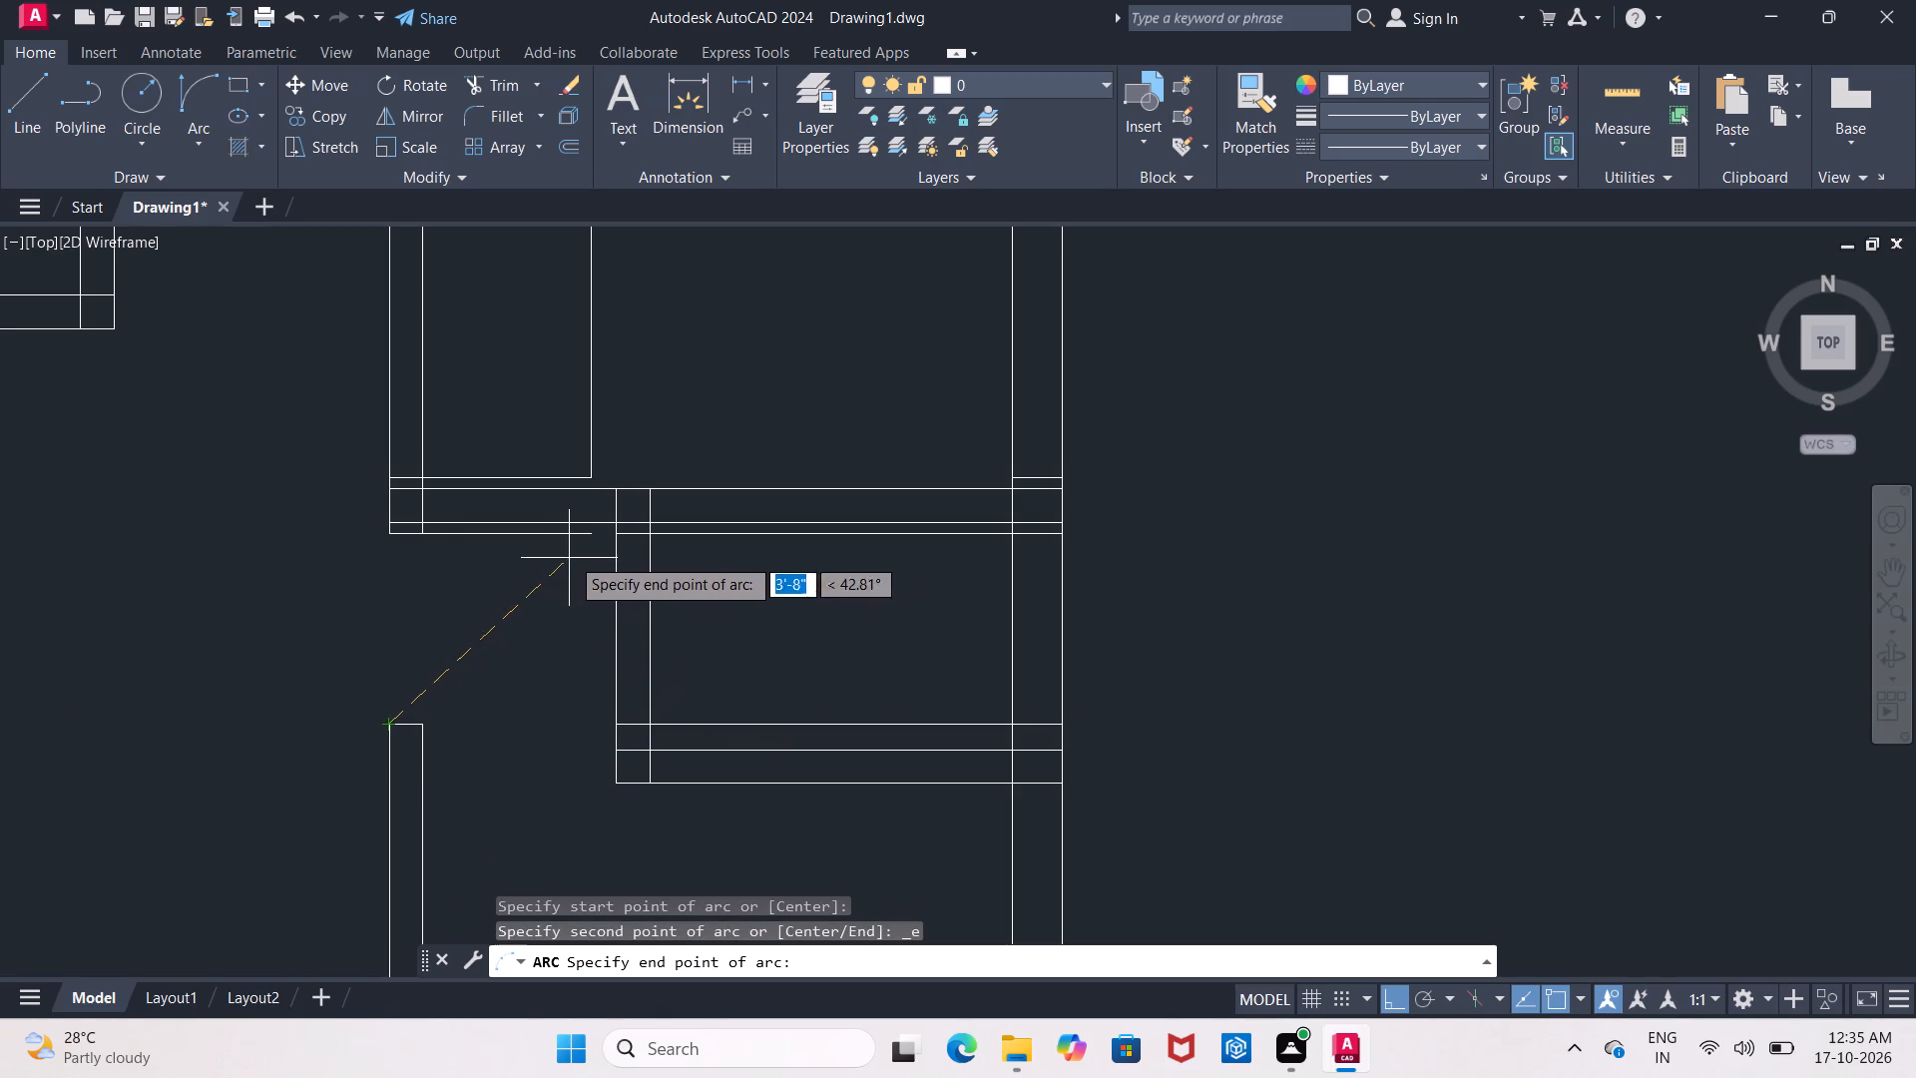
left_click(586, 536)
left_click(584, 619)
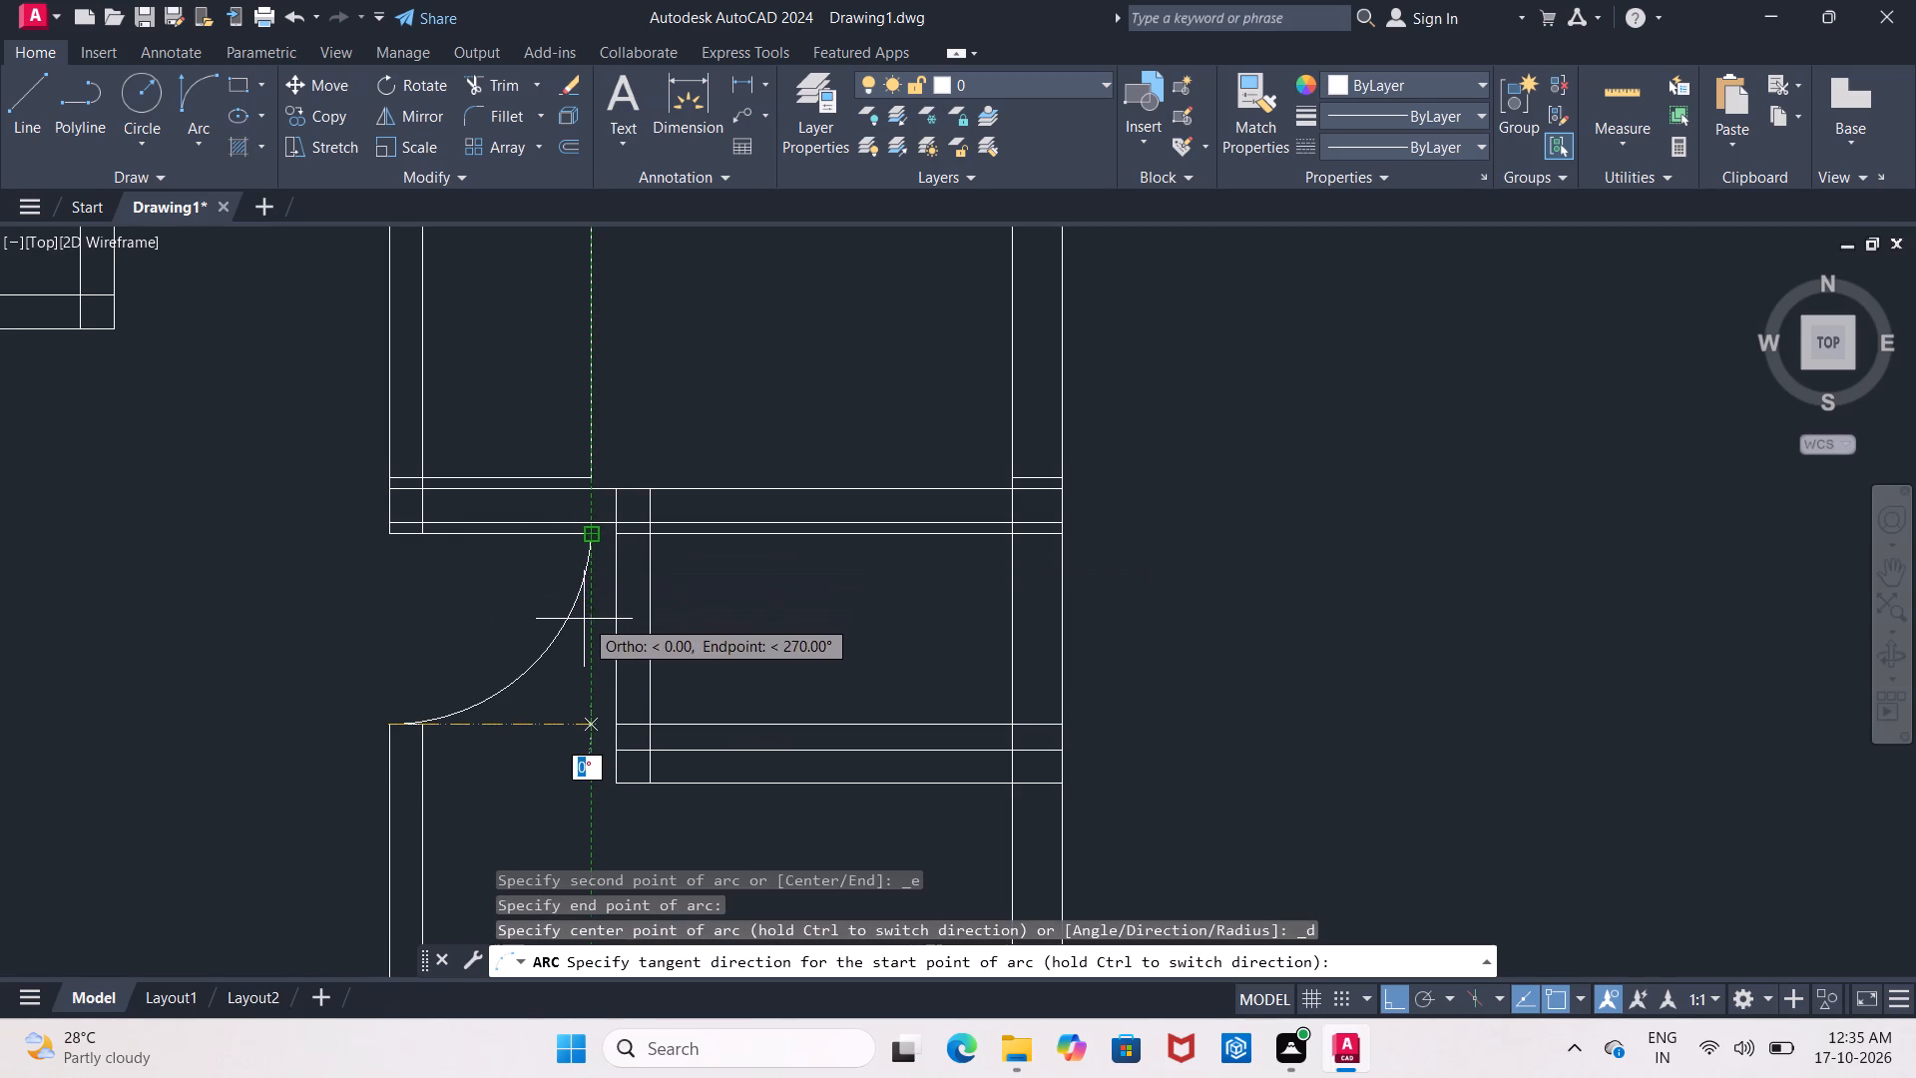
middle_click_drag(482, 549, 461, 650)
scroll(479, 567, "down", 1)
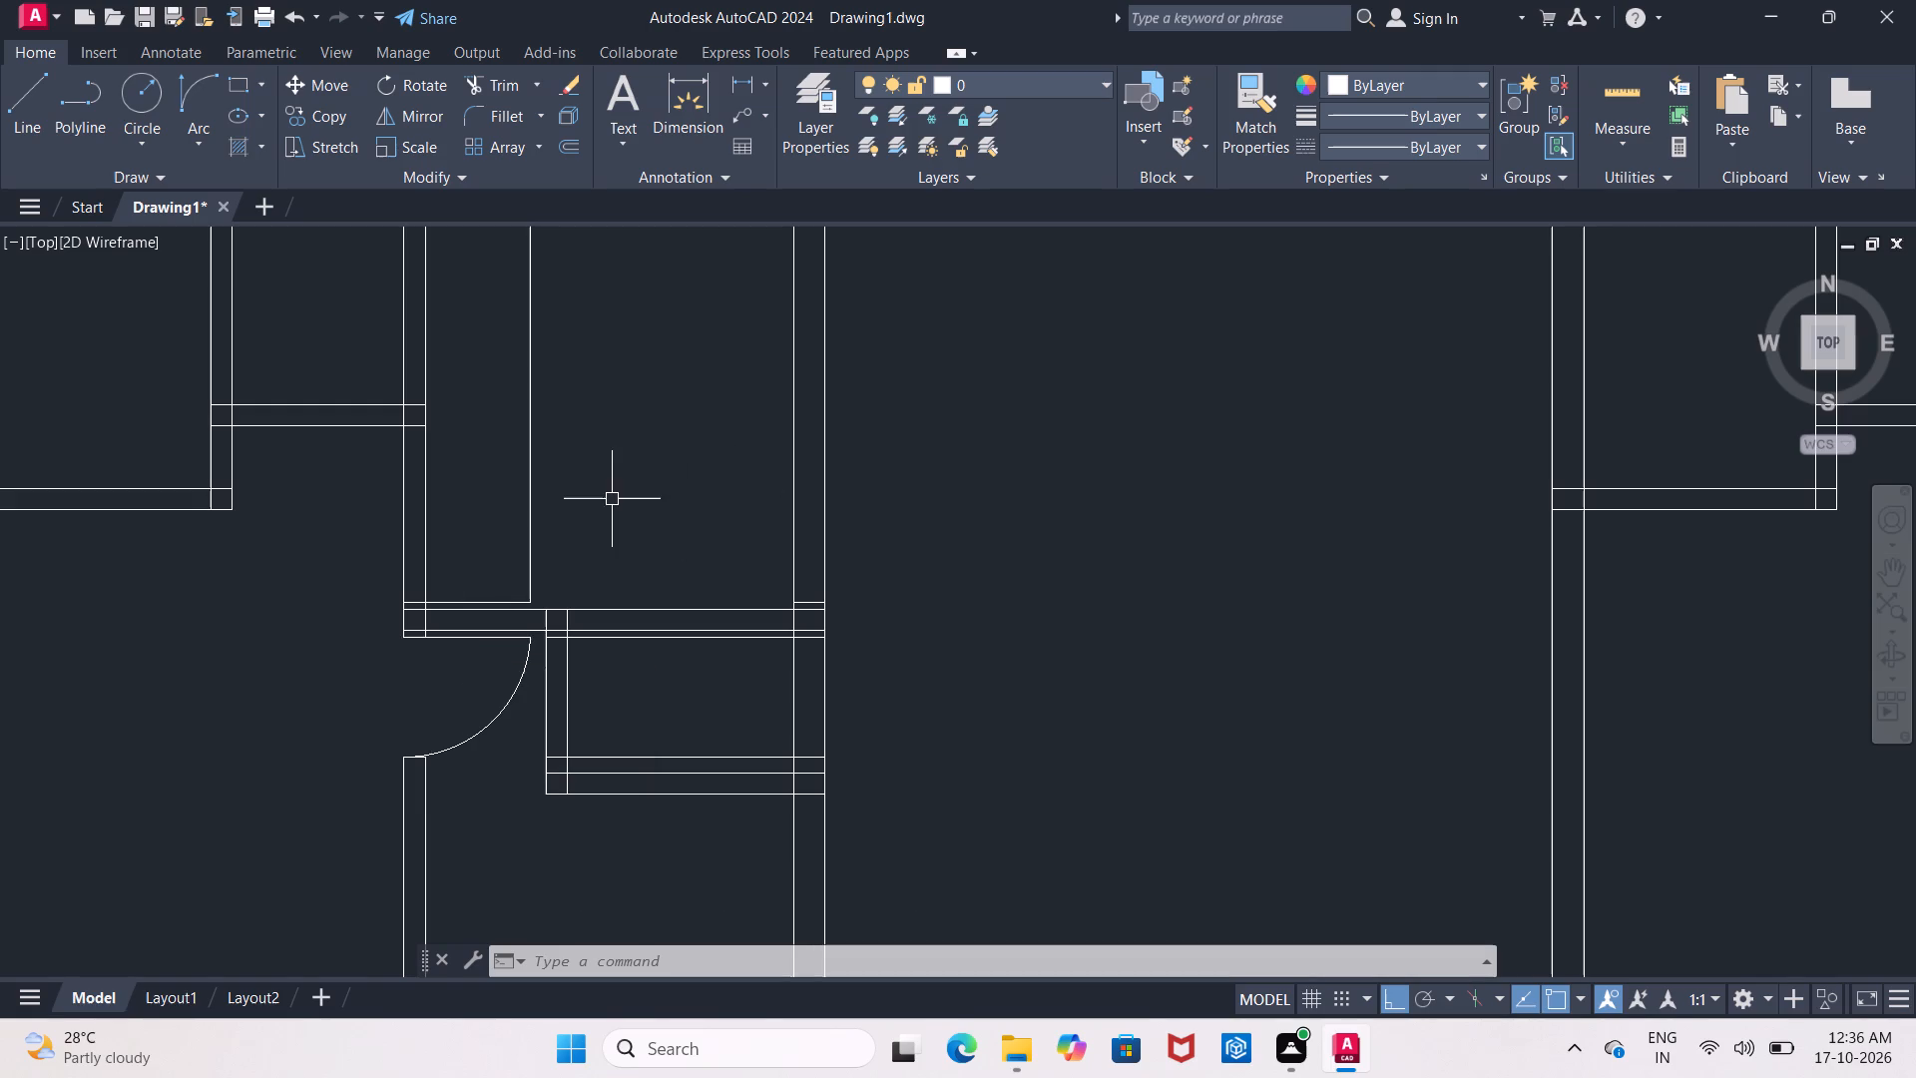
middle_click_drag(613, 497, 613, 533)
key("Escape")
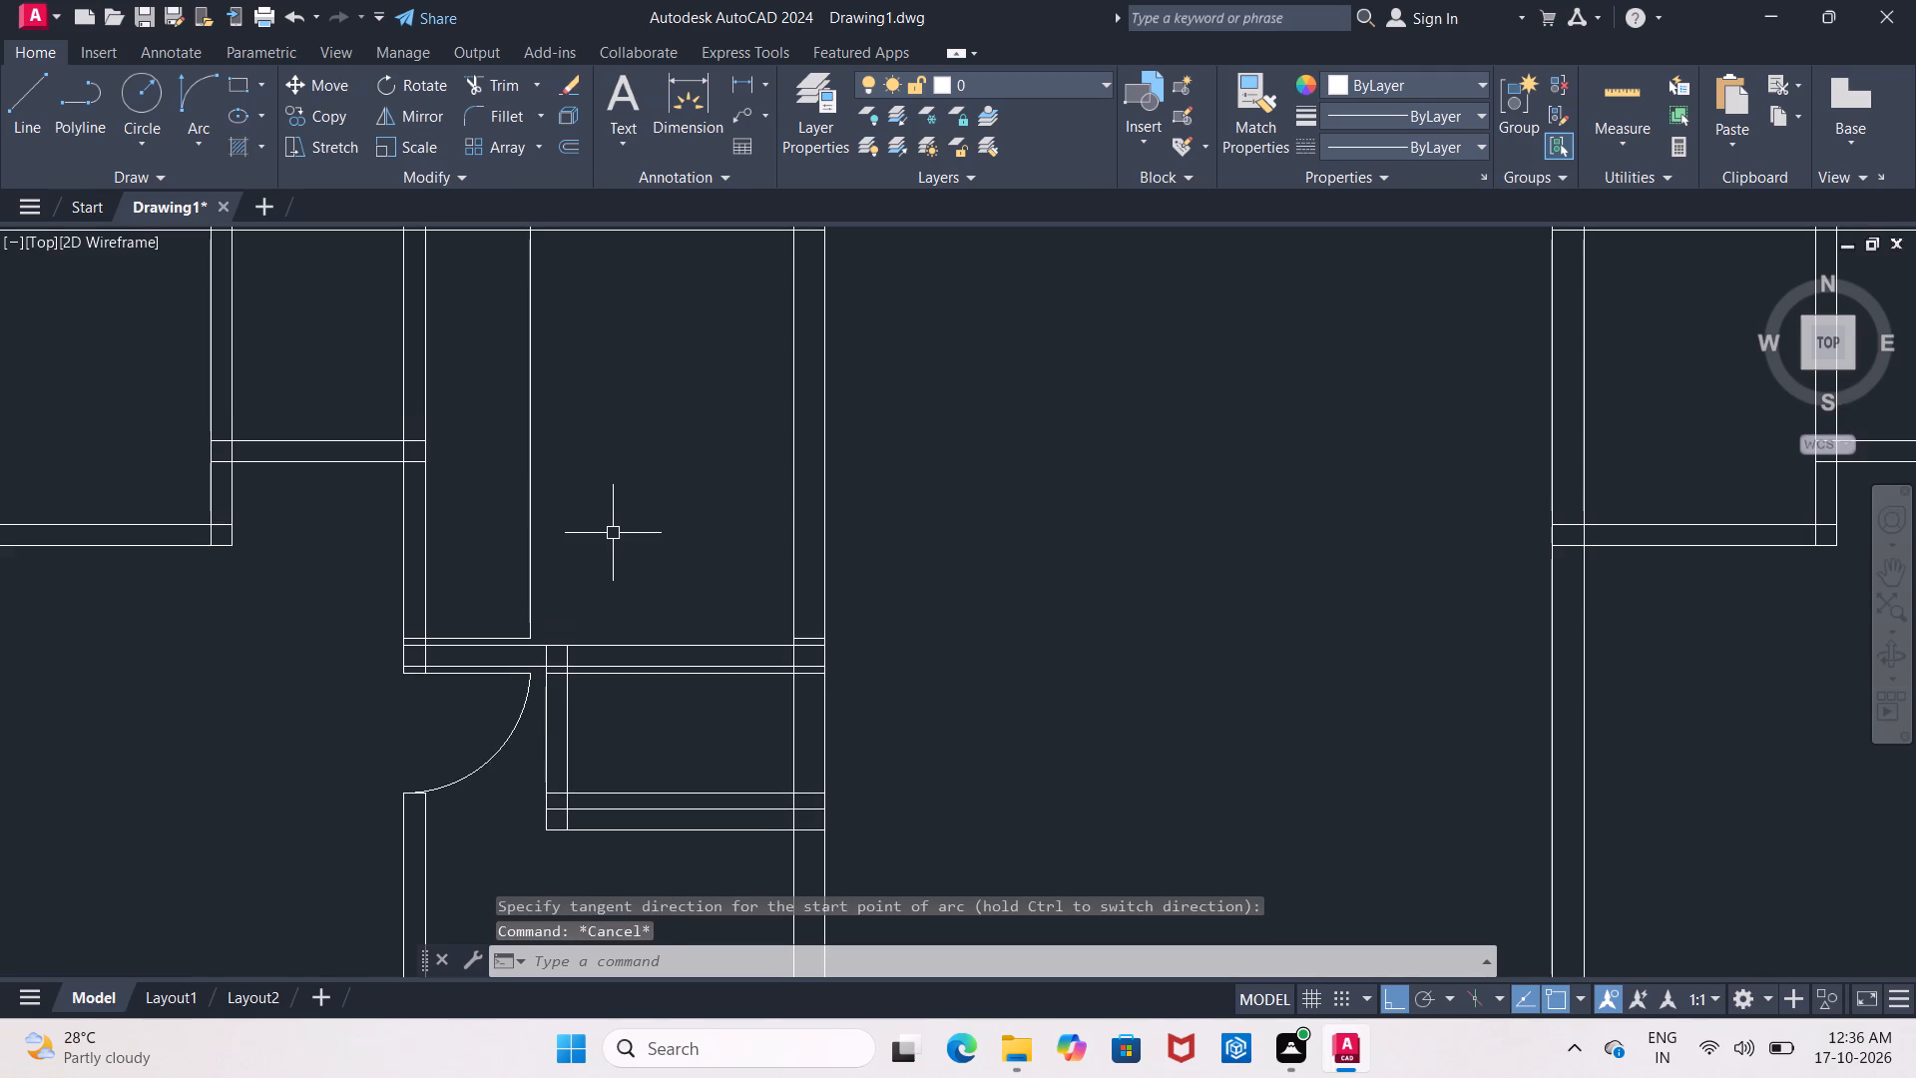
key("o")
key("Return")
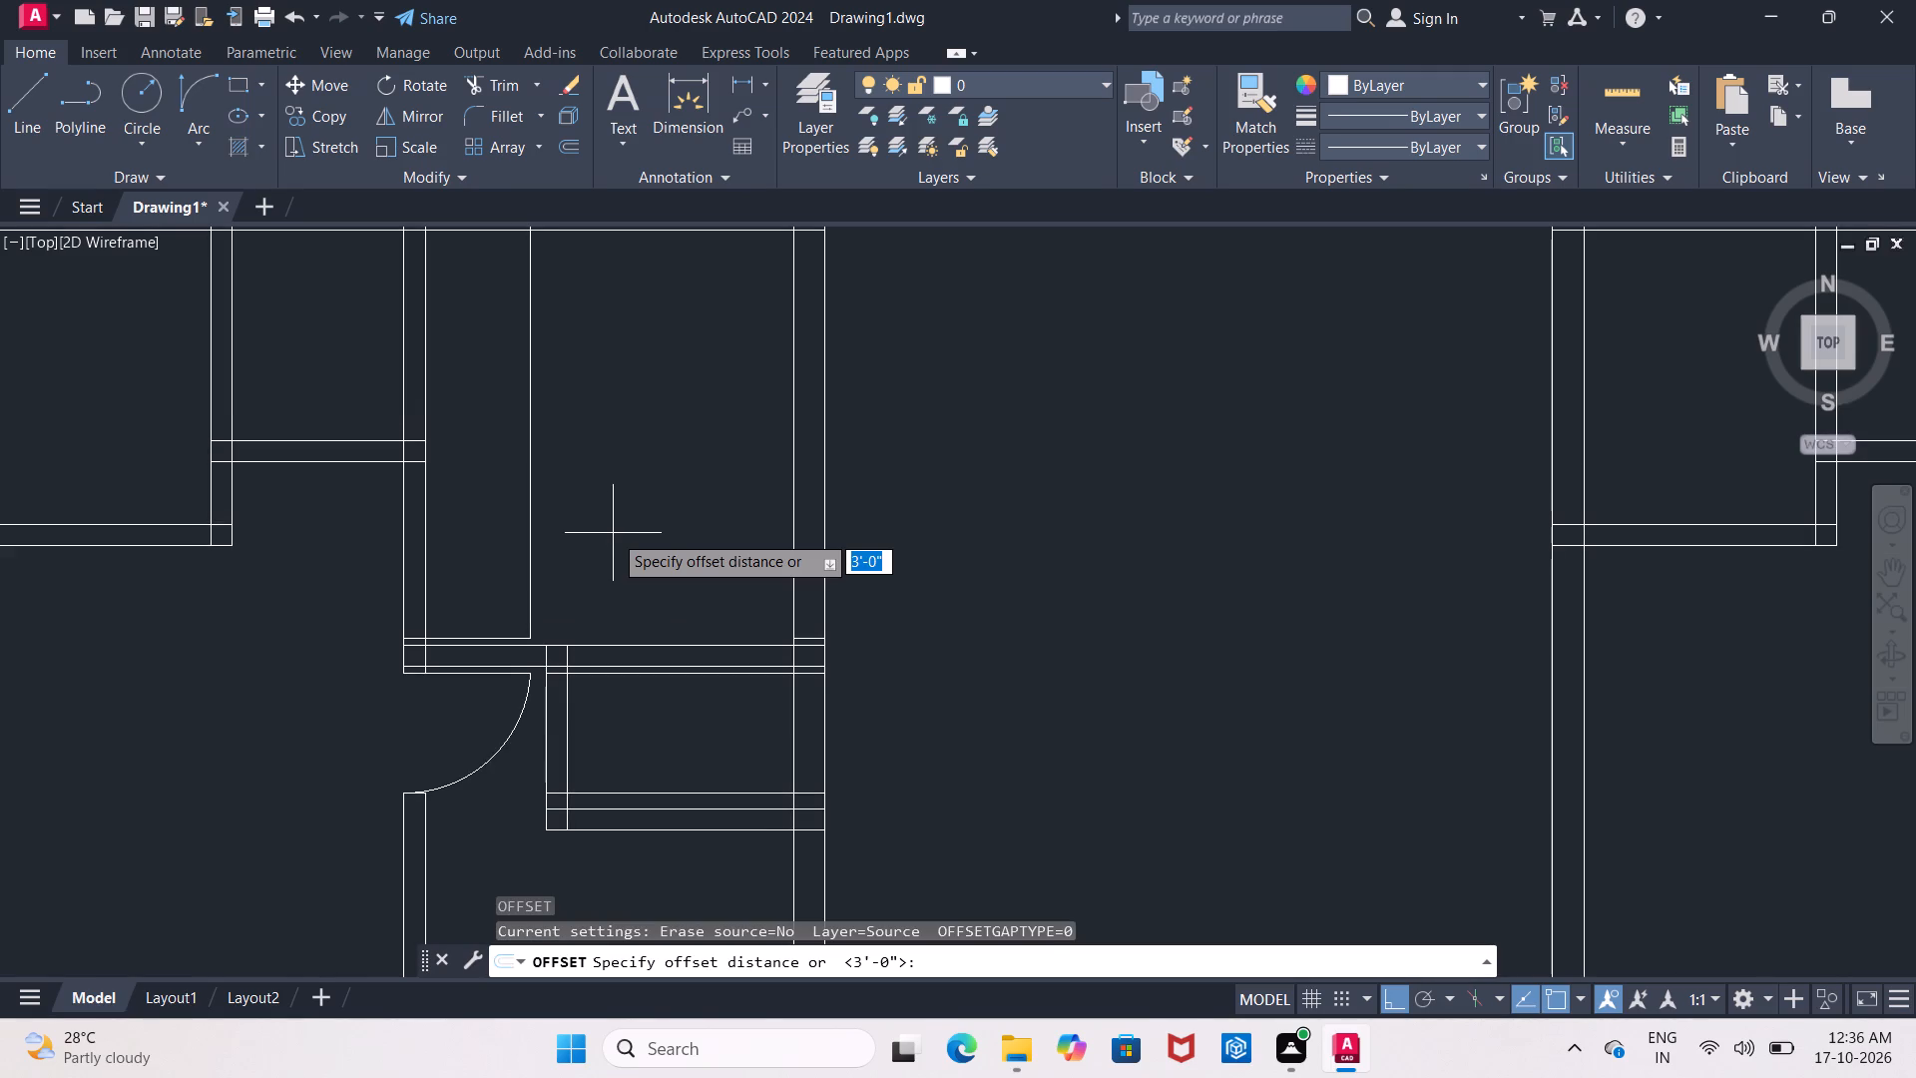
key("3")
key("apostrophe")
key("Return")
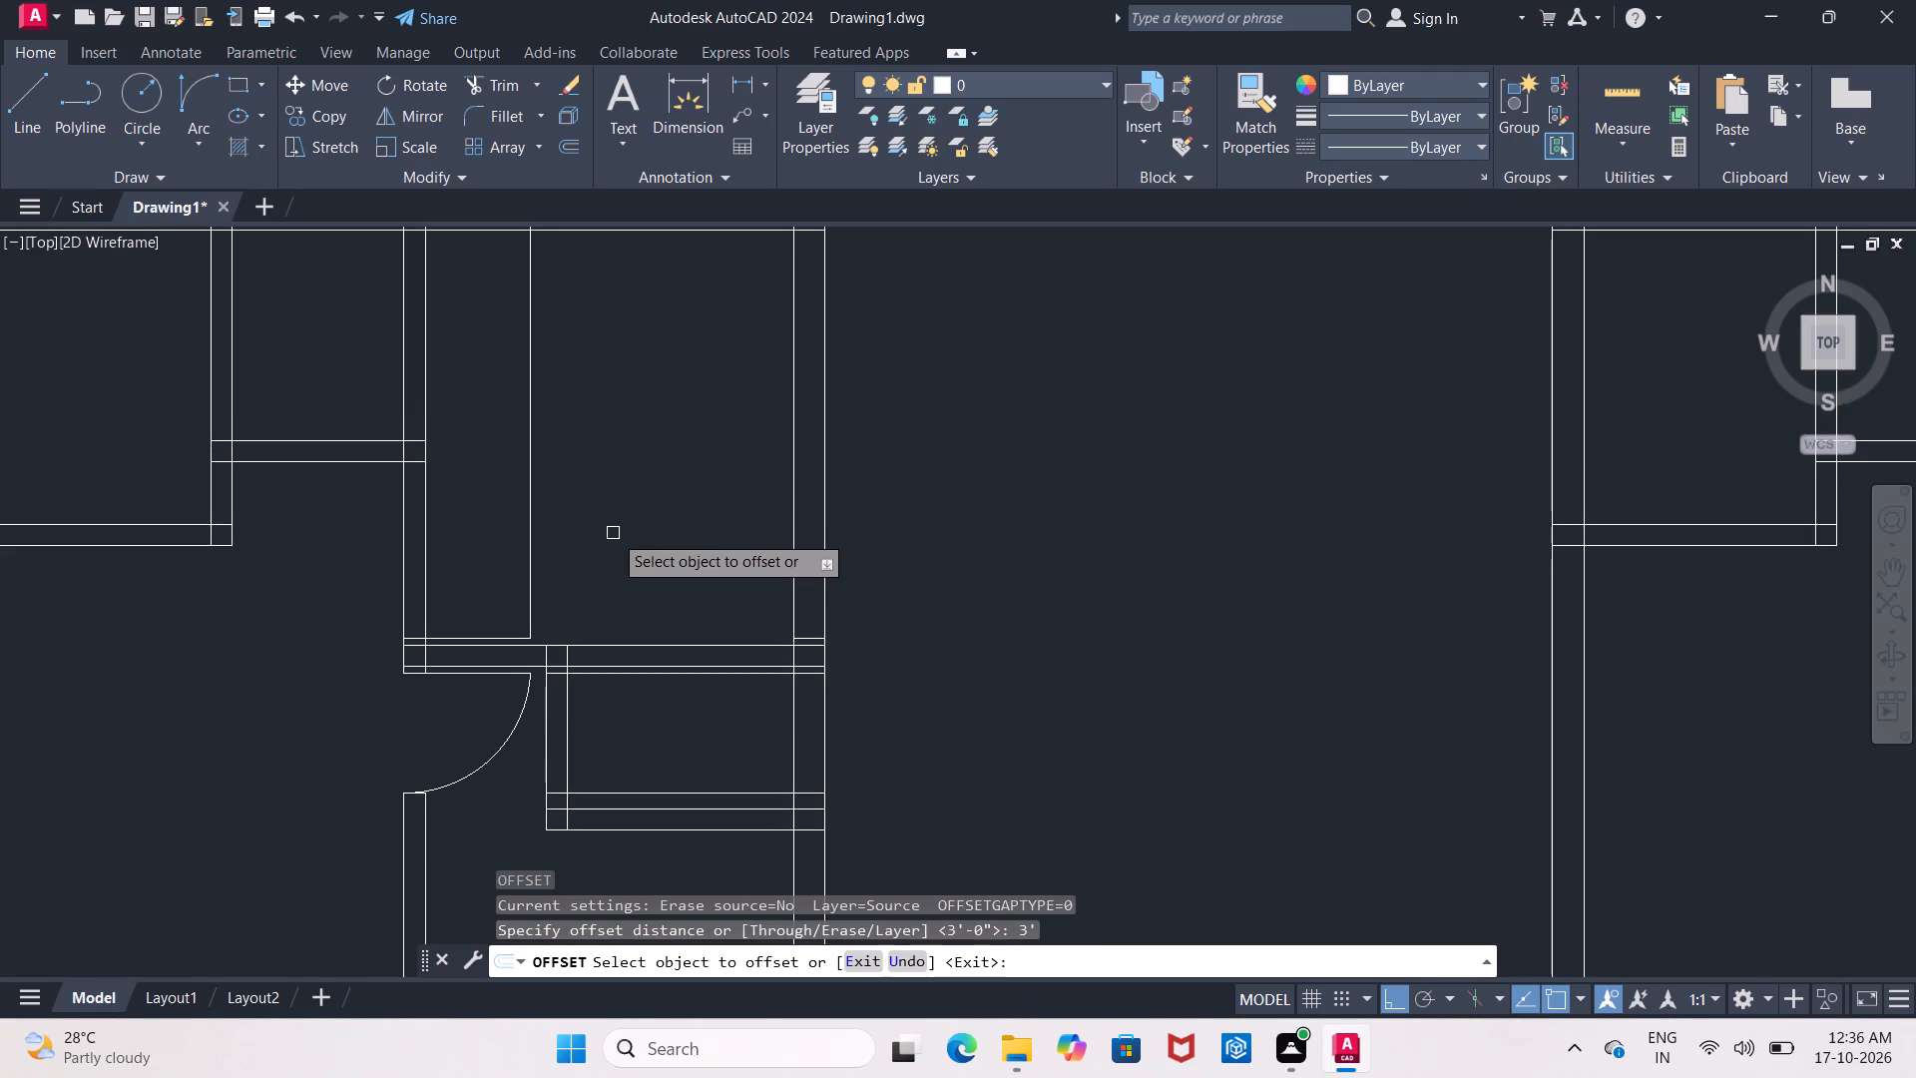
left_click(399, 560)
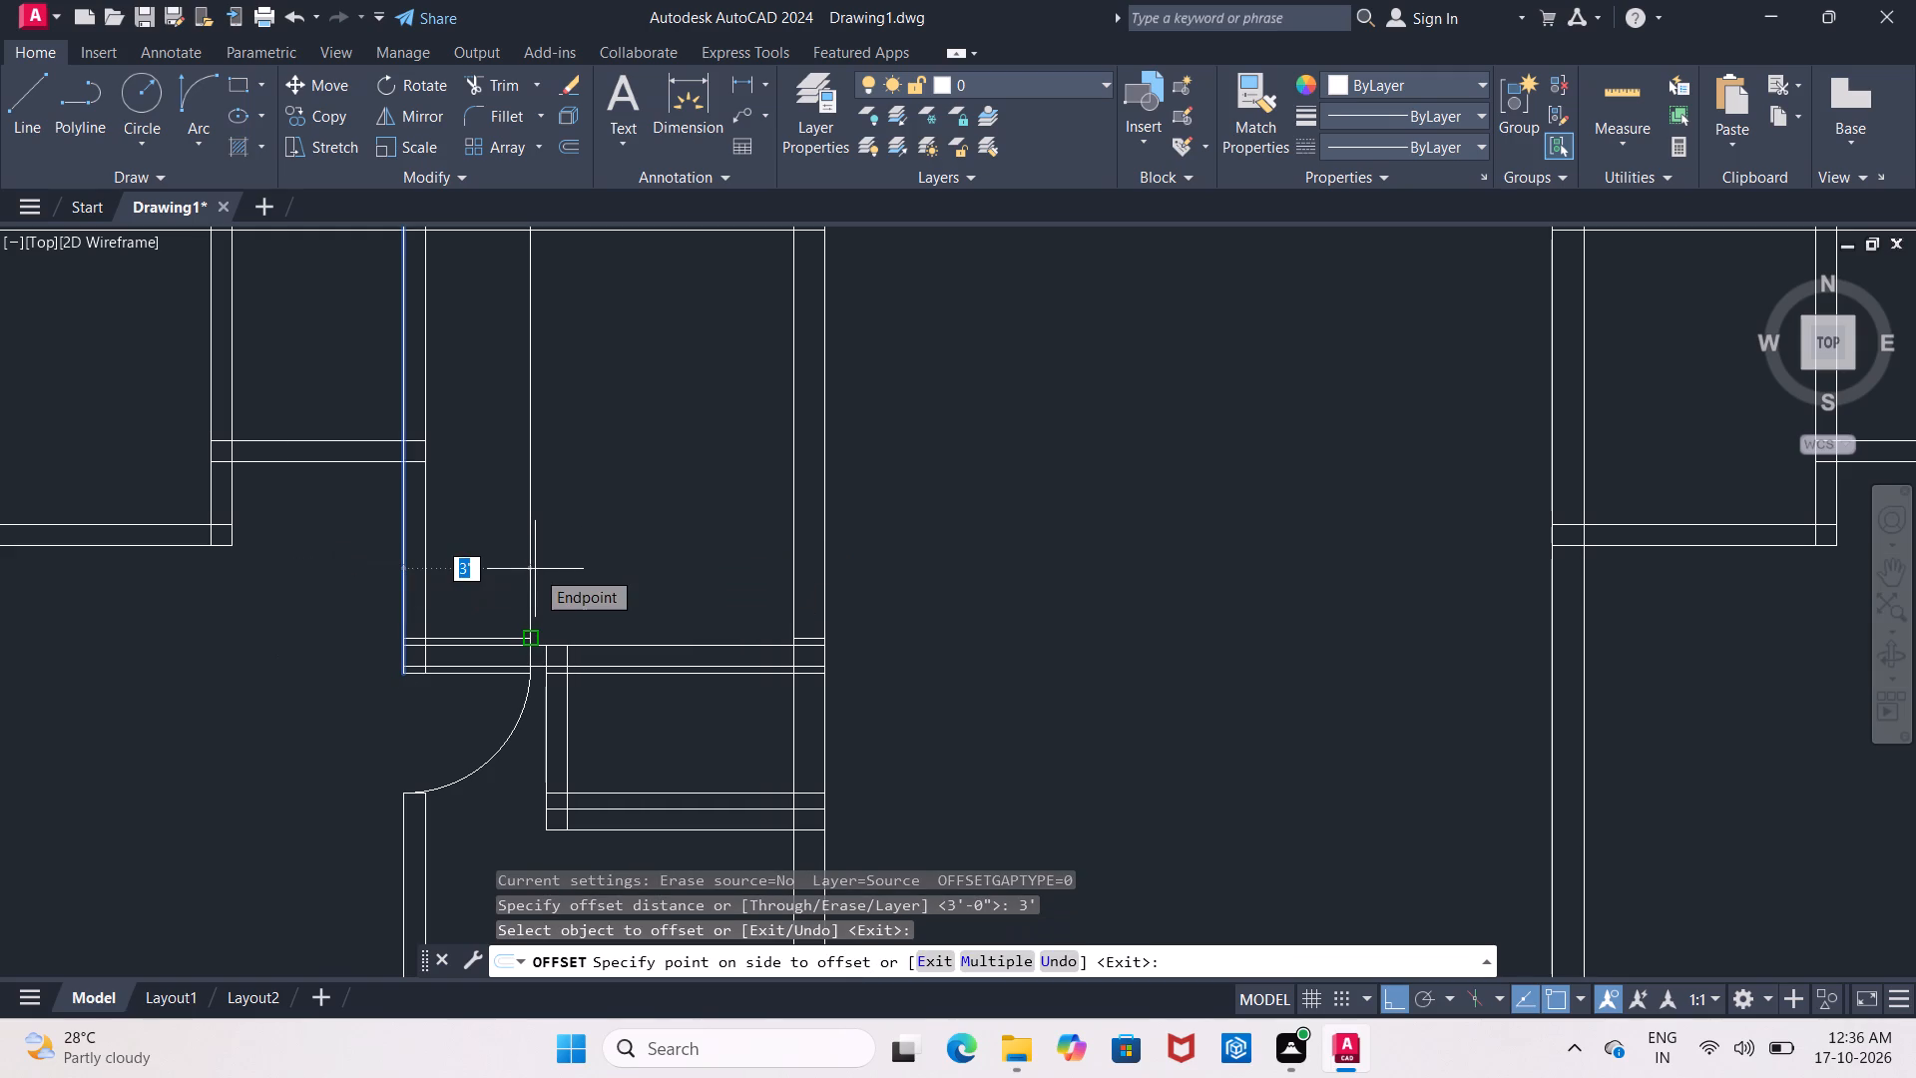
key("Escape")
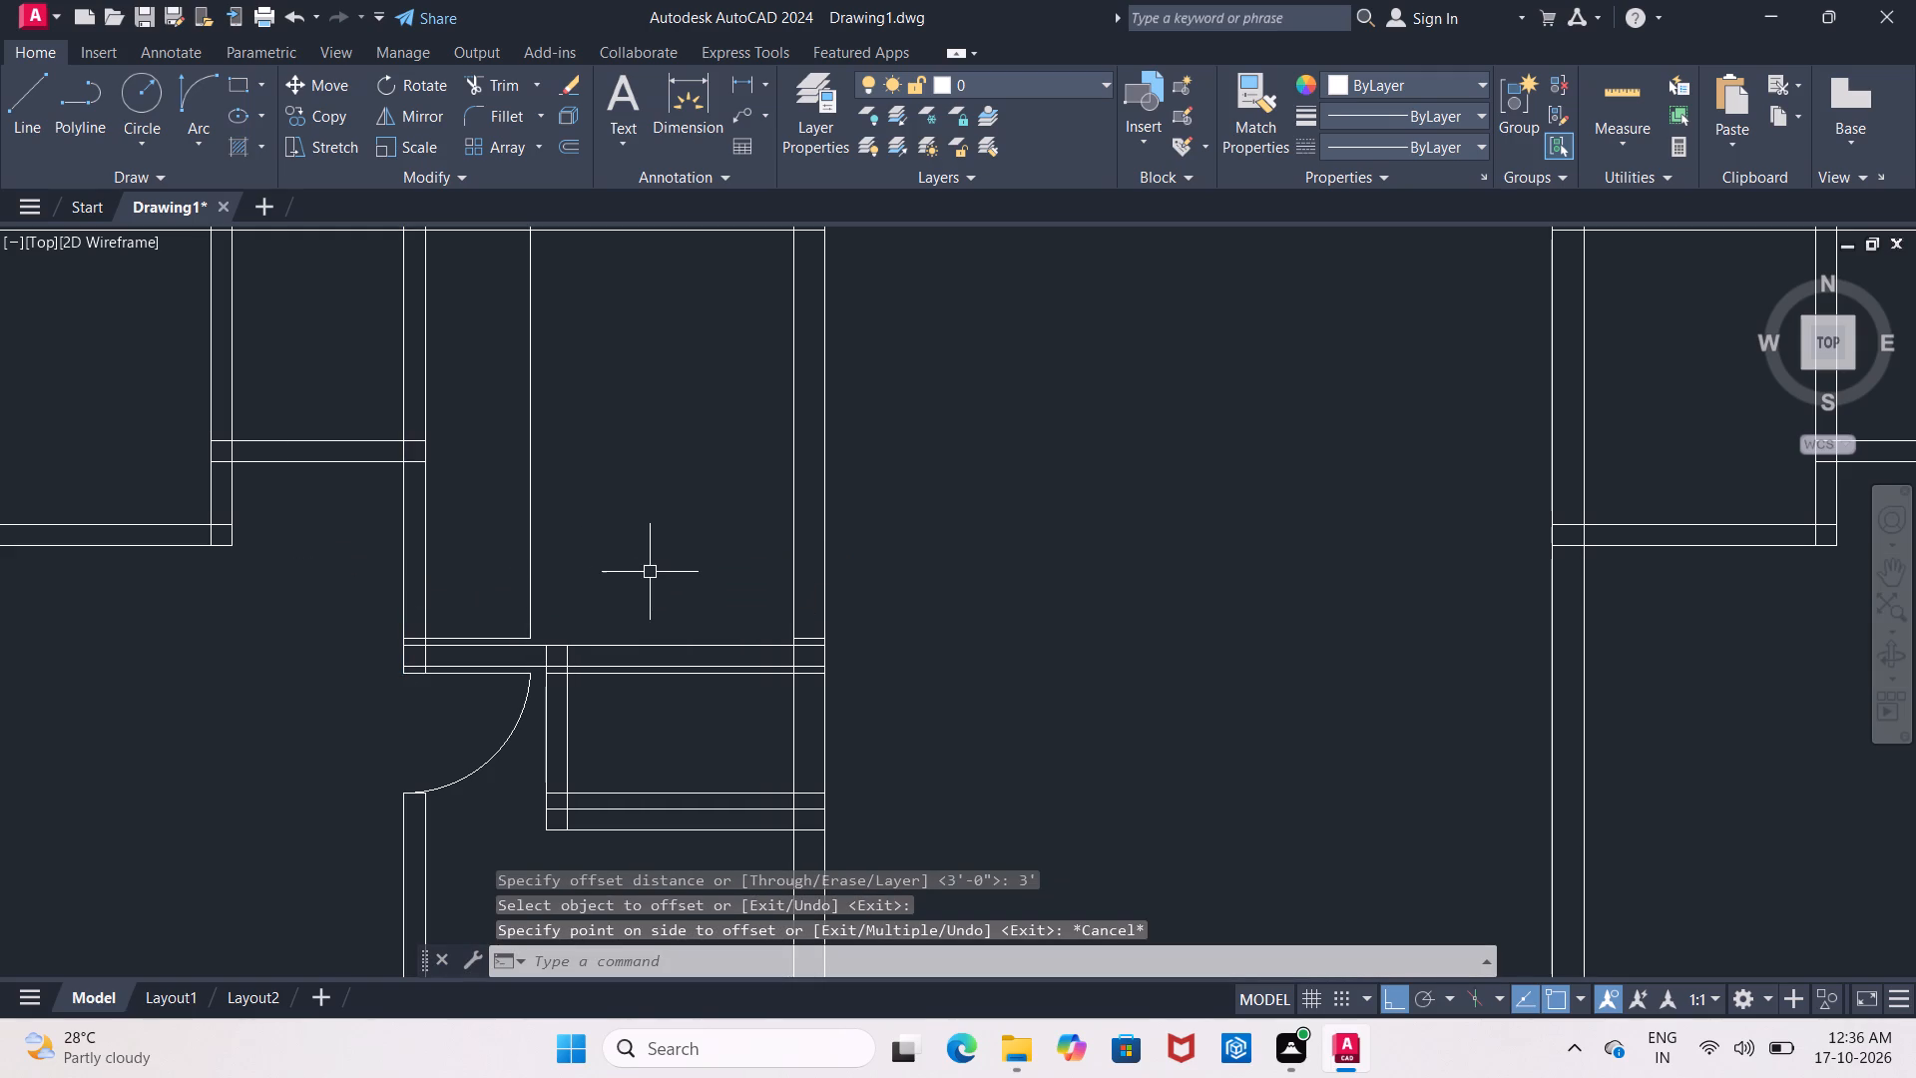
Offset the horizontal partition's lower line 3' upward, into the room above it.
key("Return")
key("Return")
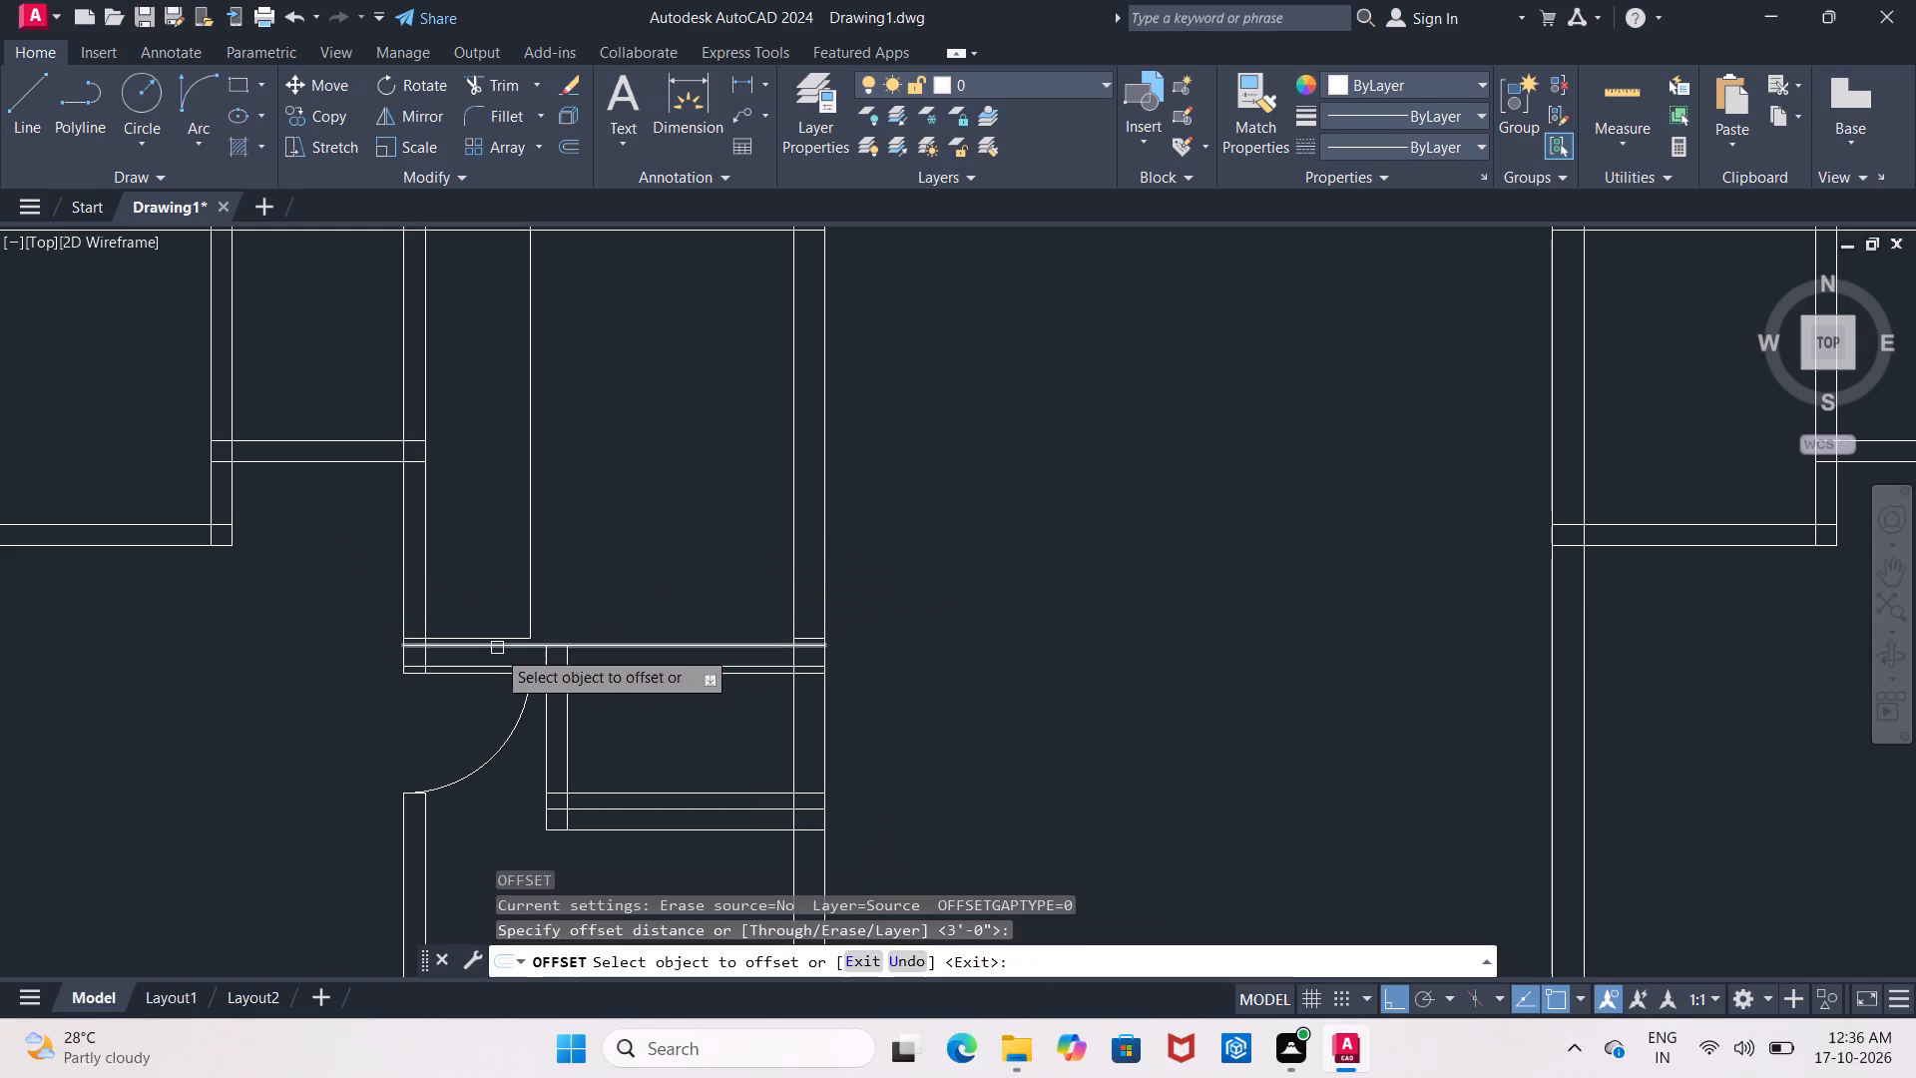
left_click(483, 665)
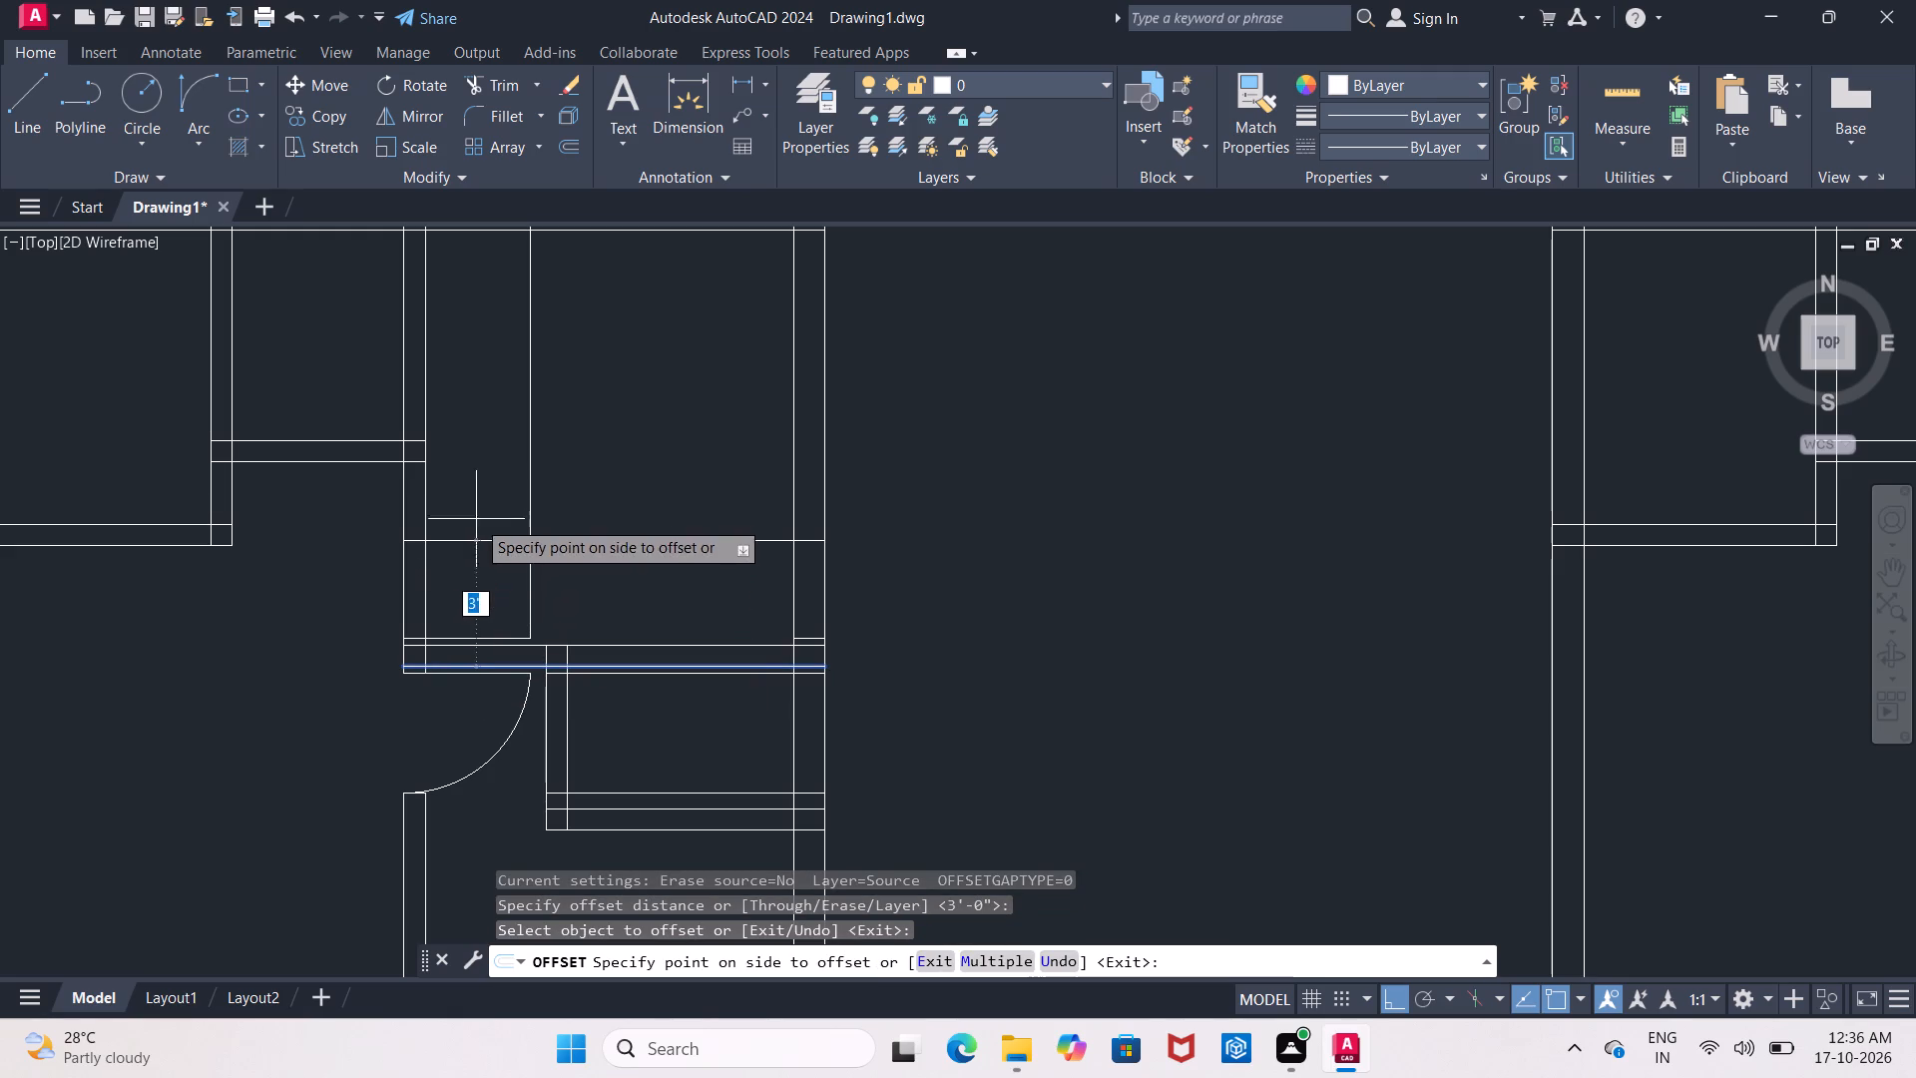
left_click(477, 512)
key("Escape")
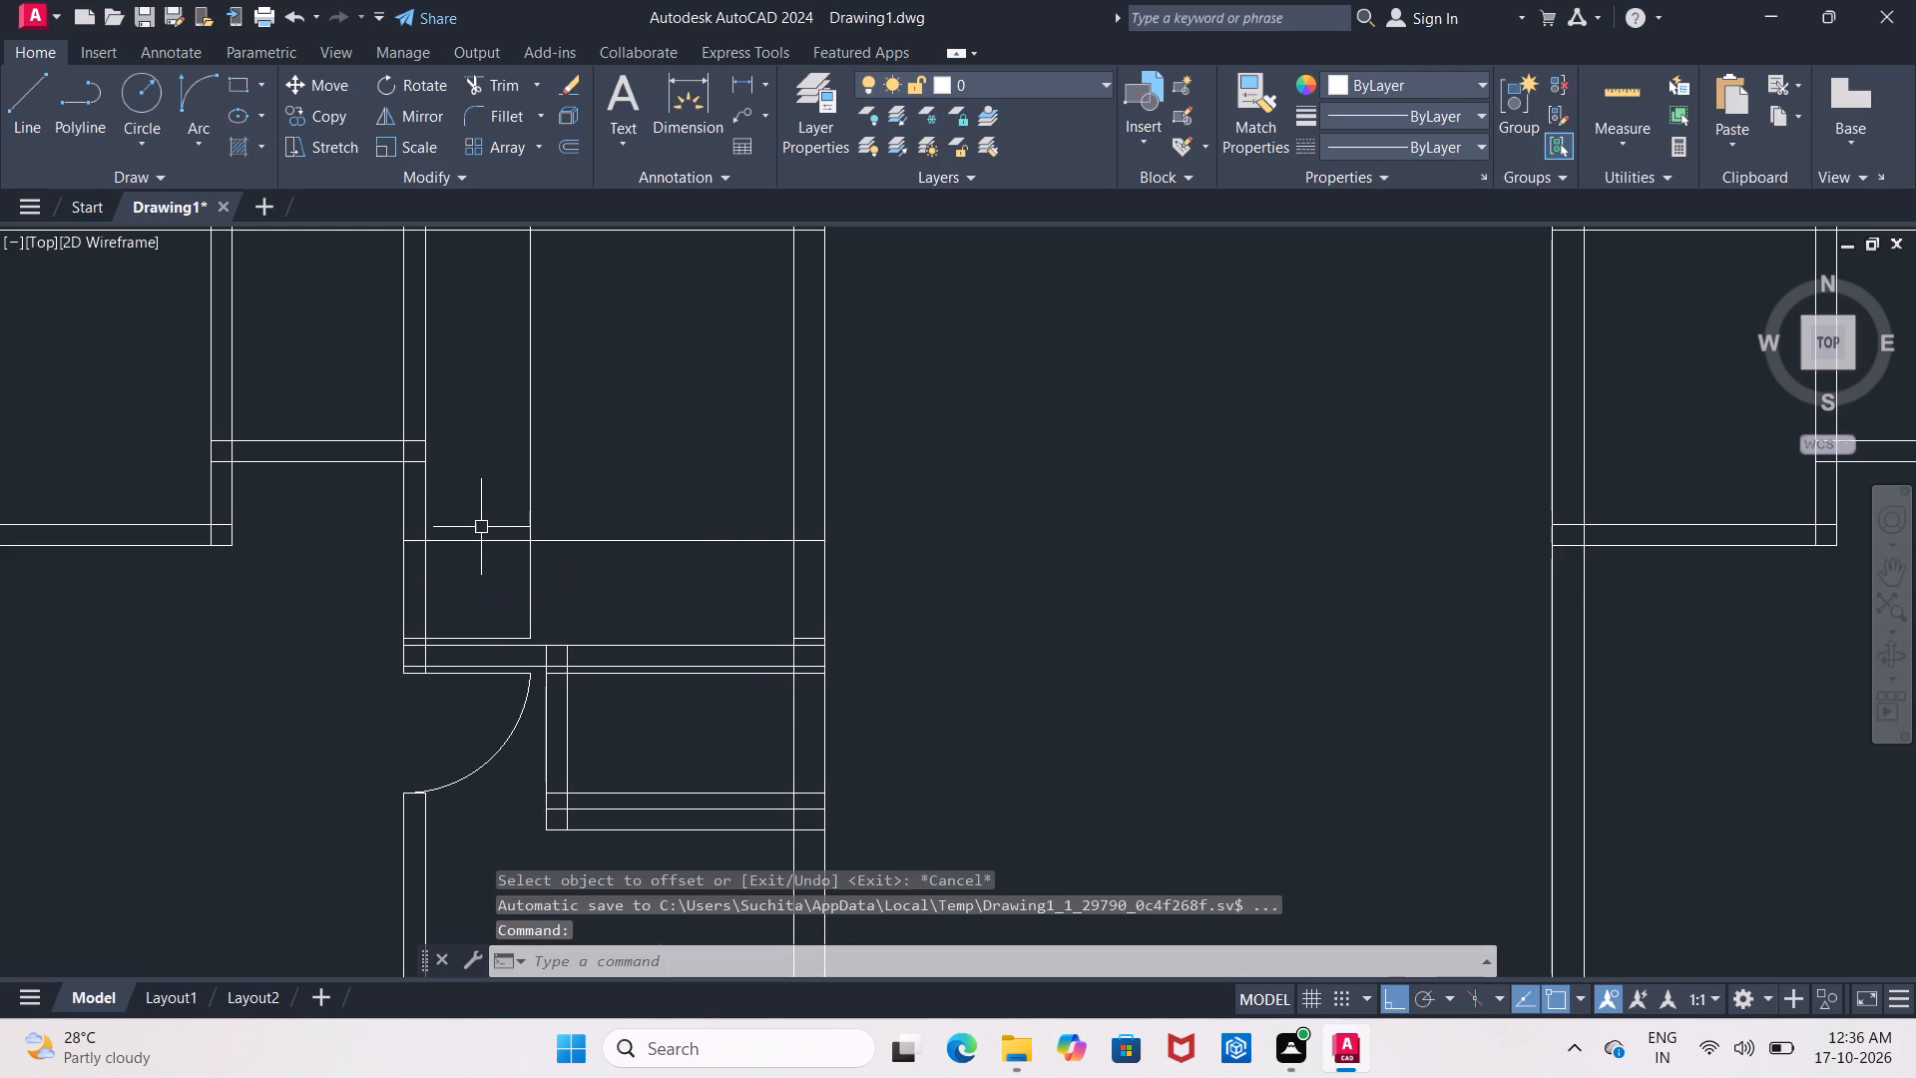
Trim the central partition between the 3' offset line and the line below it to form an opening, and trim both overhangs past their corner.
type("tr")
key("Return")
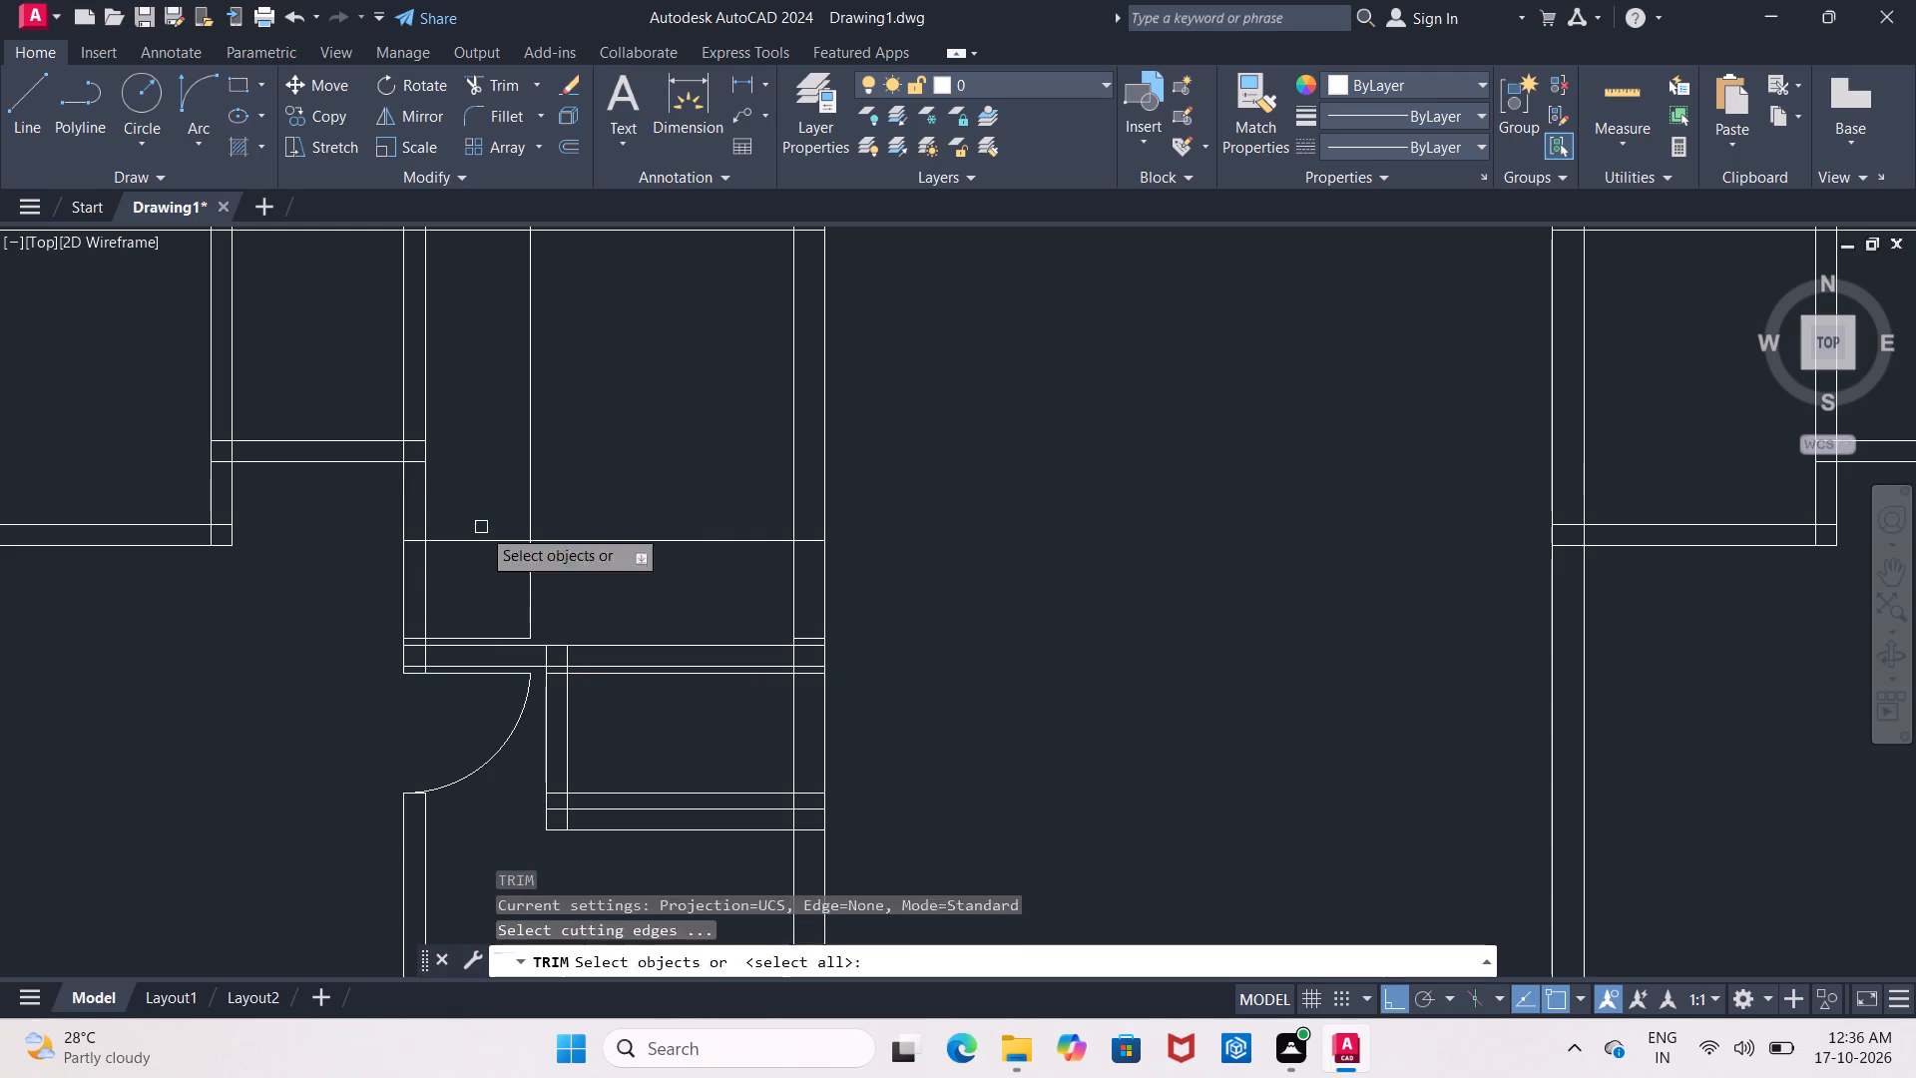
key("Return")
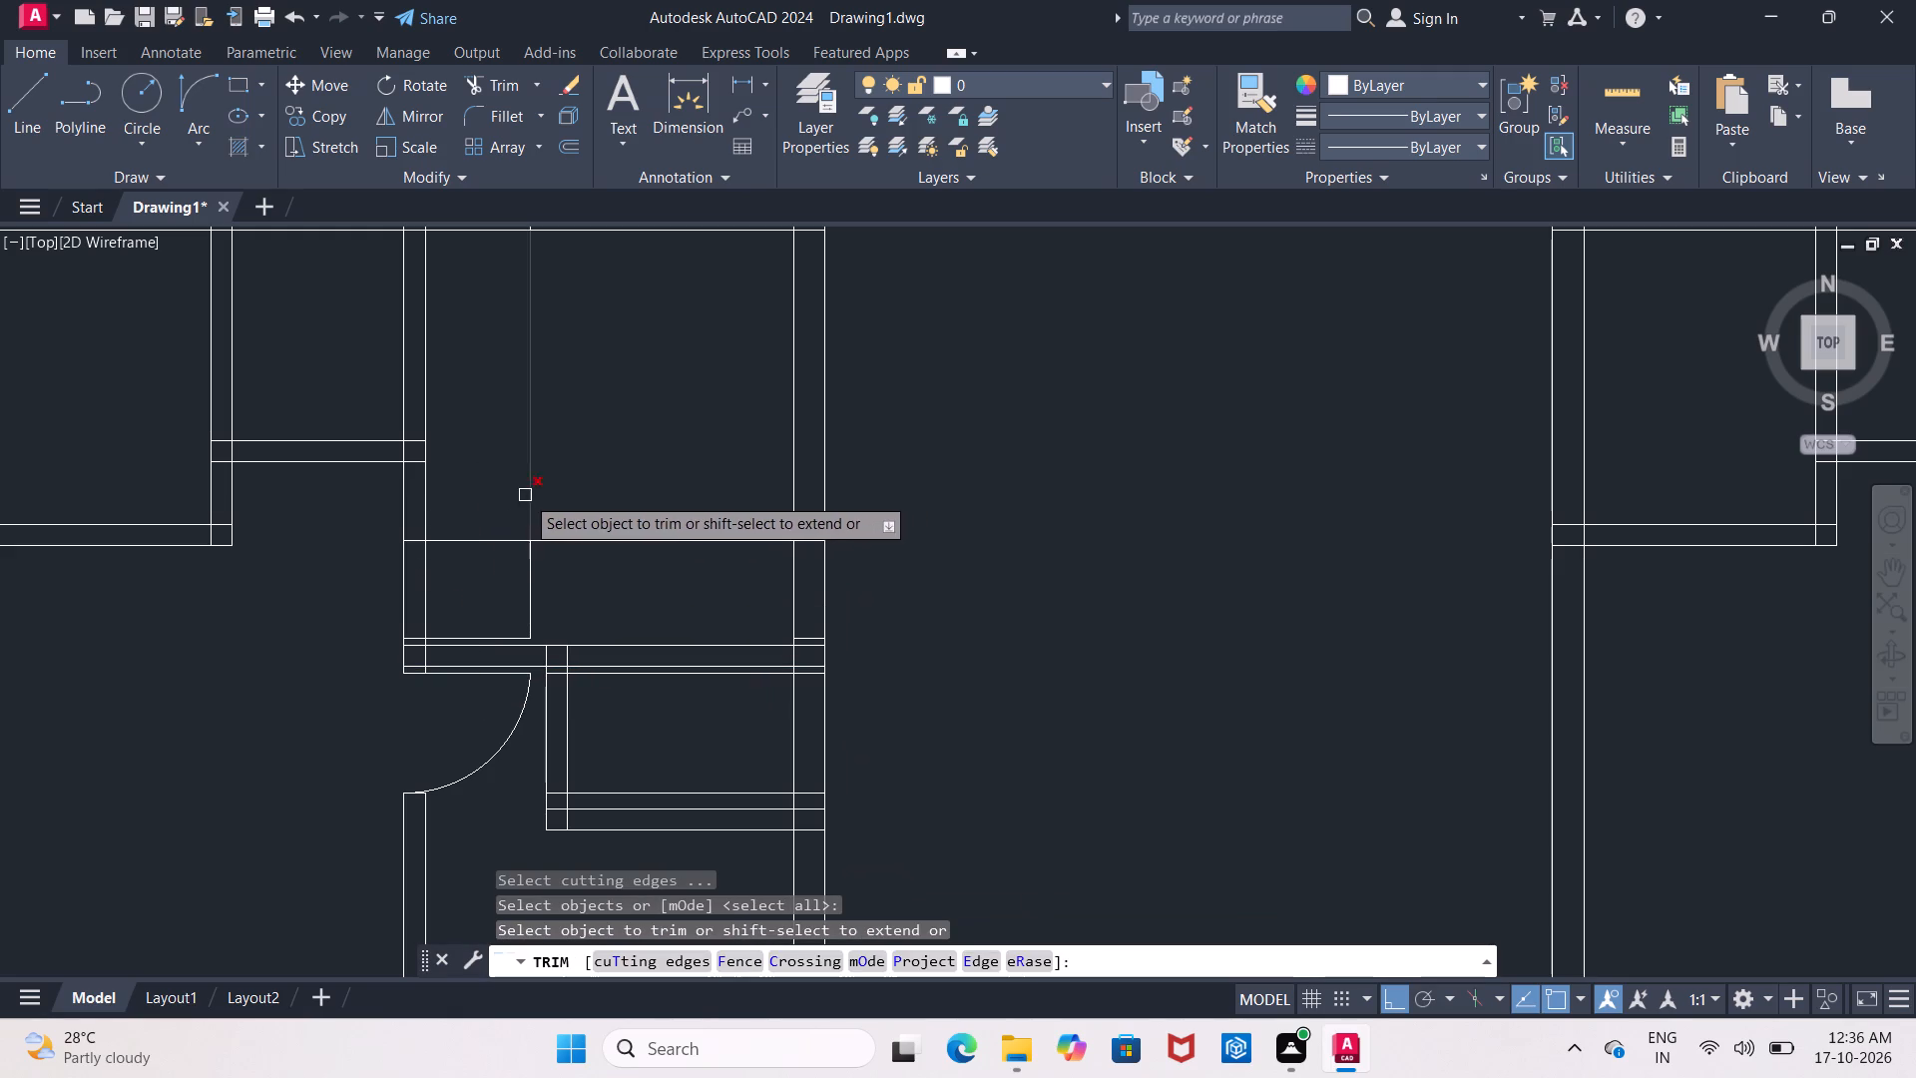
left_click(526, 497)
left_click(562, 540)
left_click_drag(308, 574, 605, 580)
left_click(532, 586)
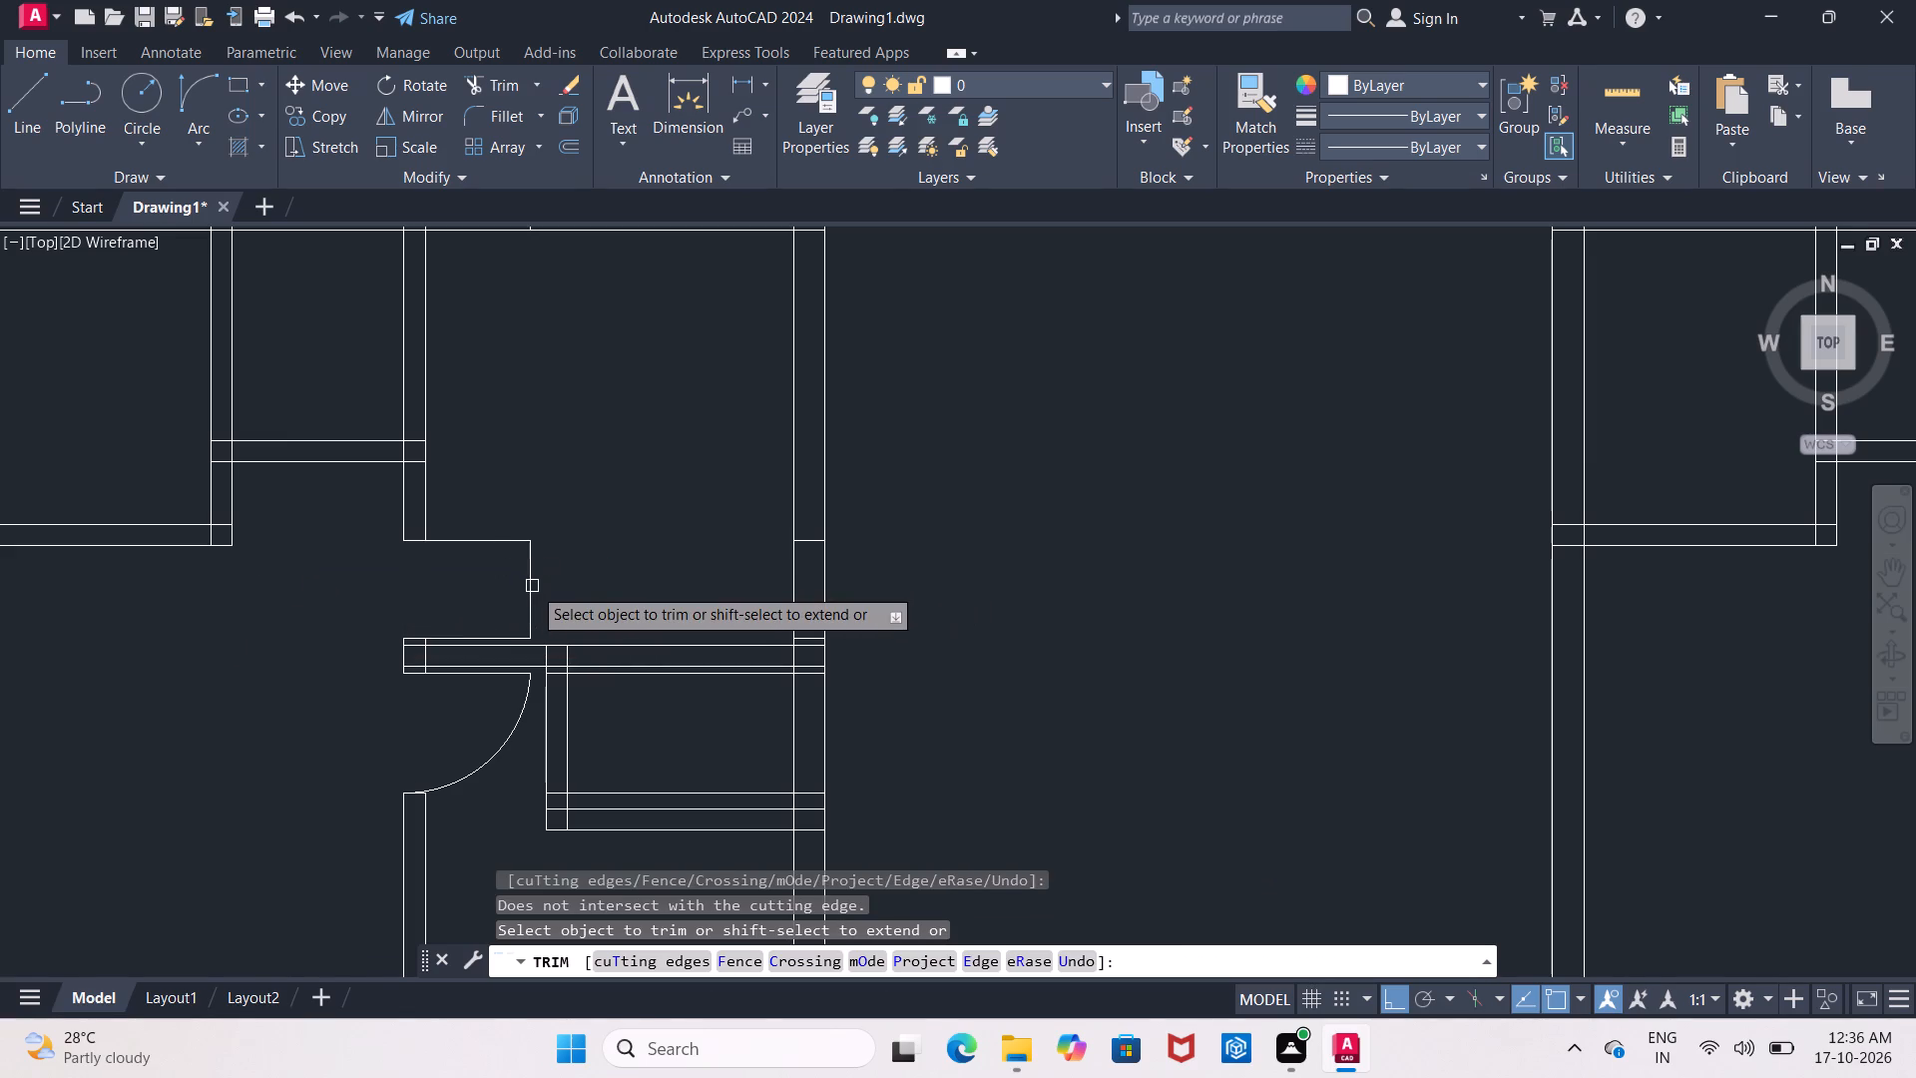
left_click(815, 540)
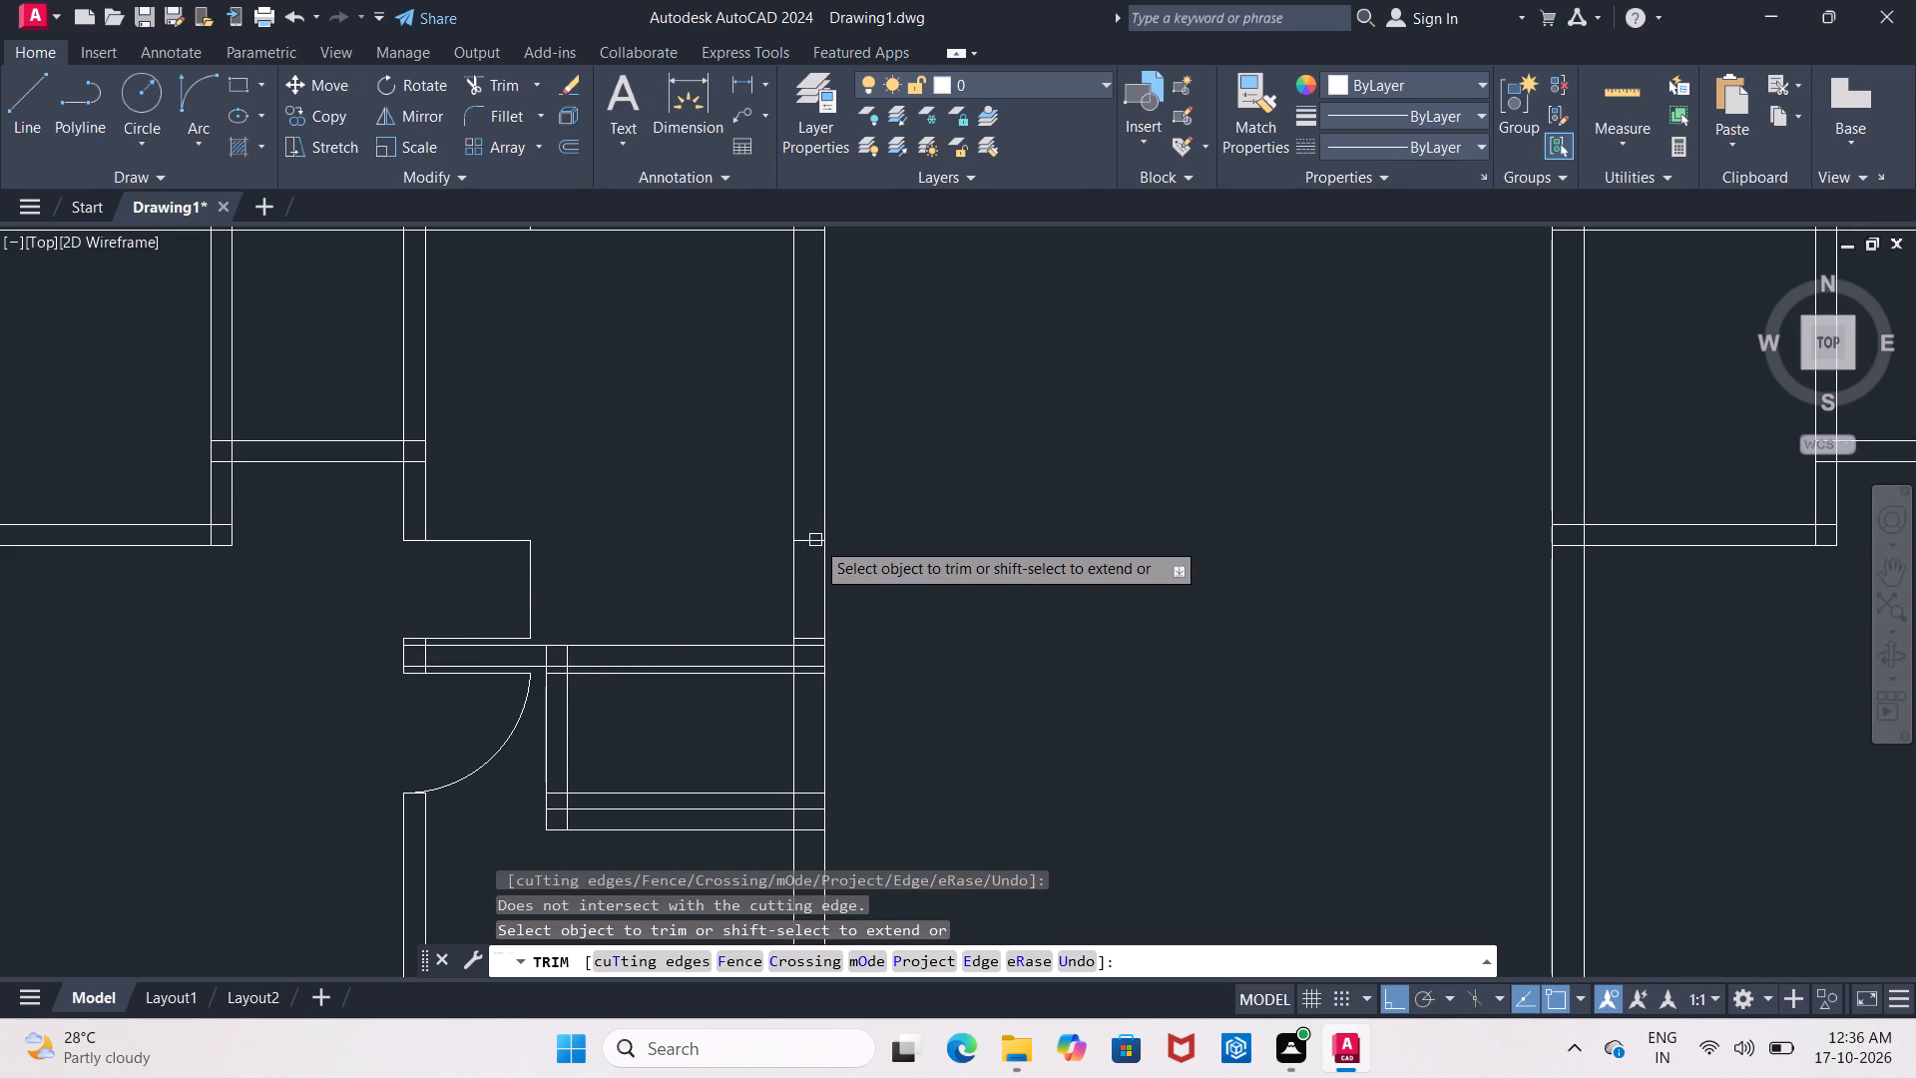
key("Escape")
Erase the two leftover short horizontal pieces inside the outer wall, level with the new opening's upper and lower lines.
left_click(815, 540)
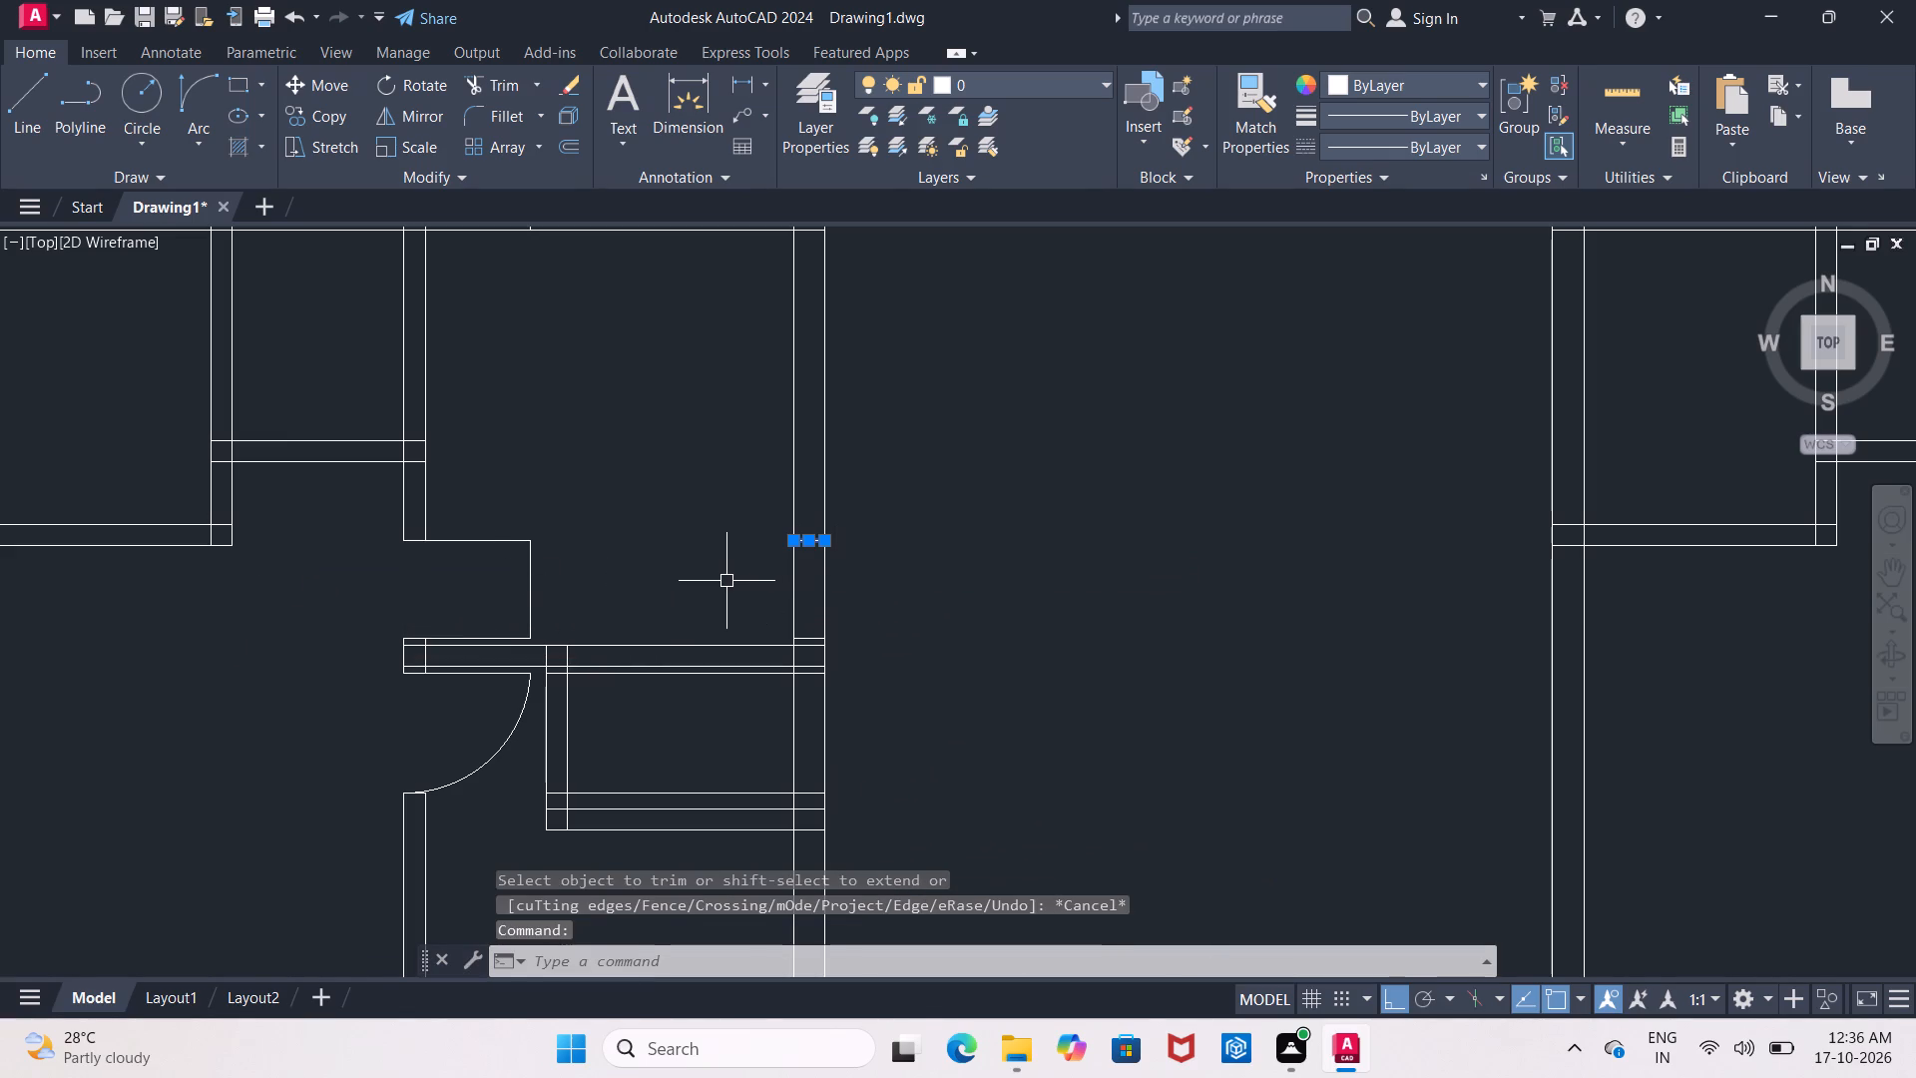
key("Delete")
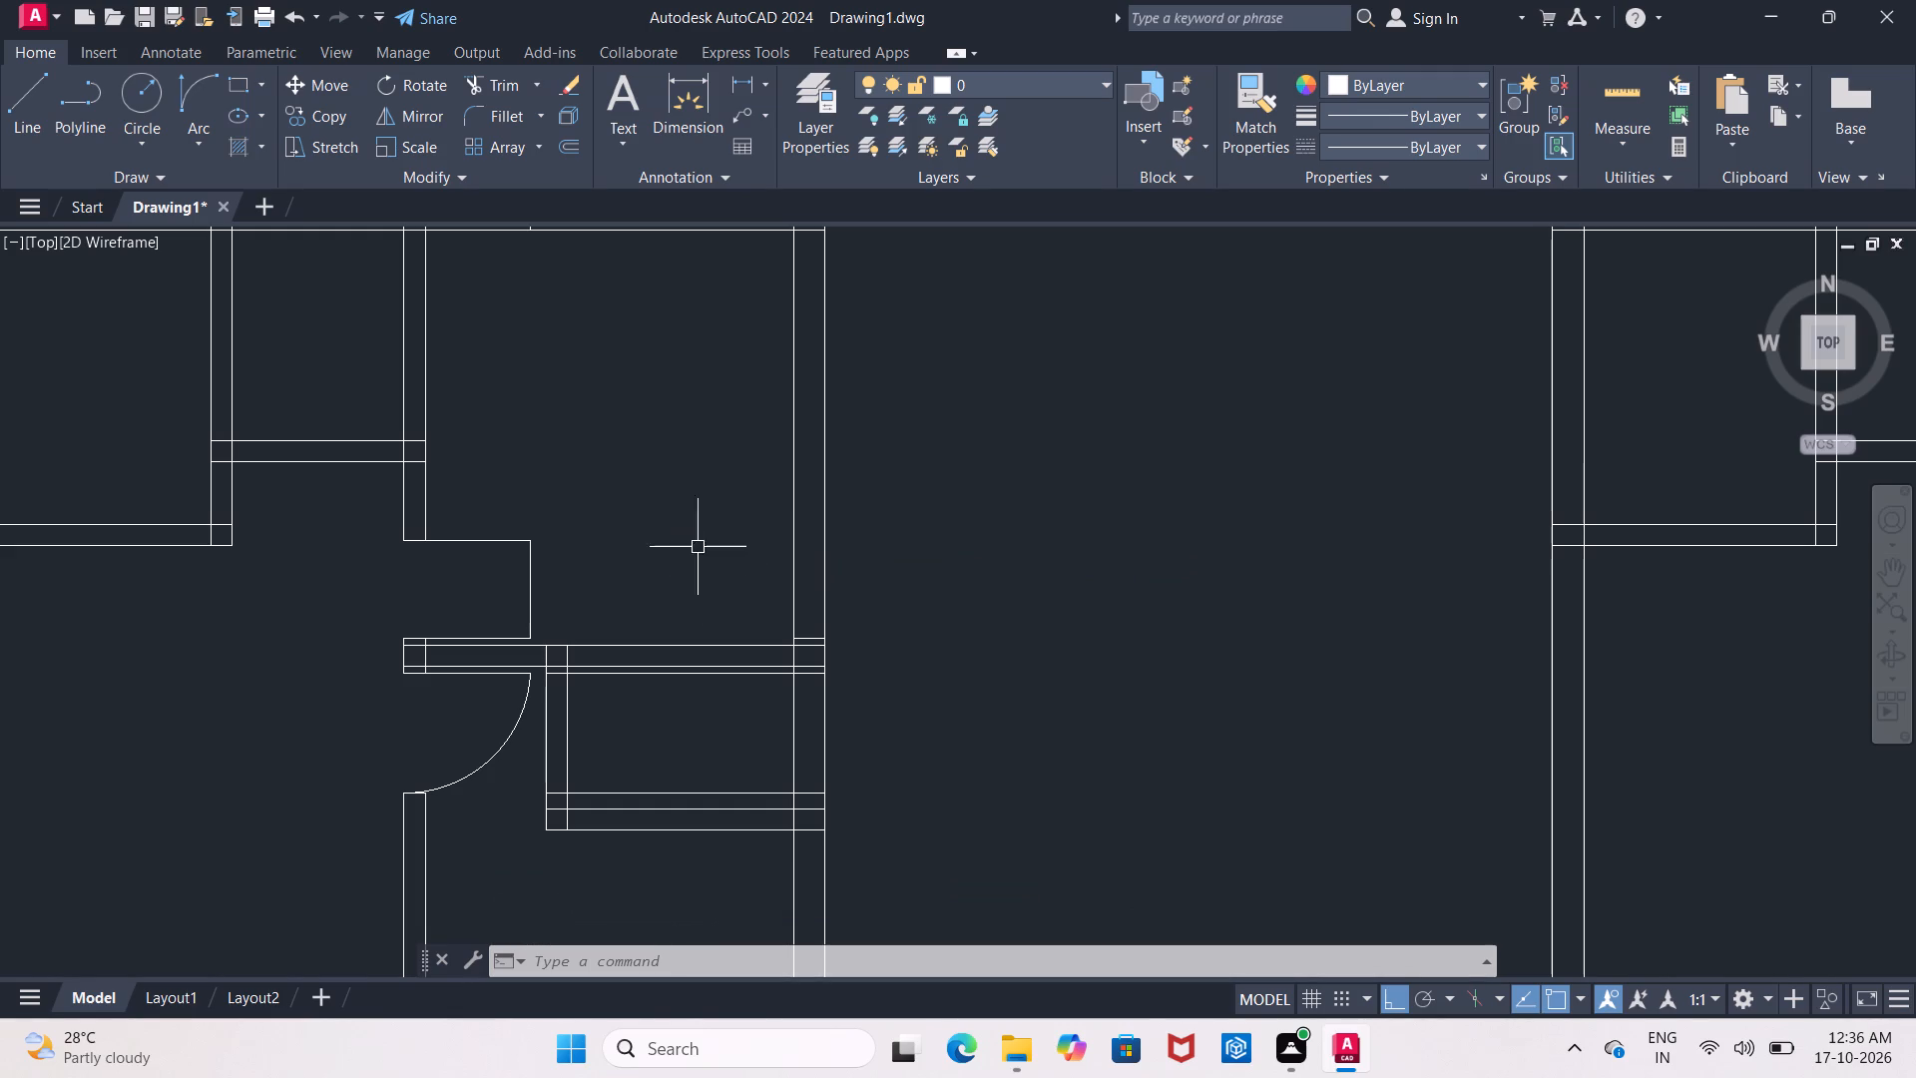
scroll(817, 645, "up", 3)
left_click(803, 627)
key("Delete")
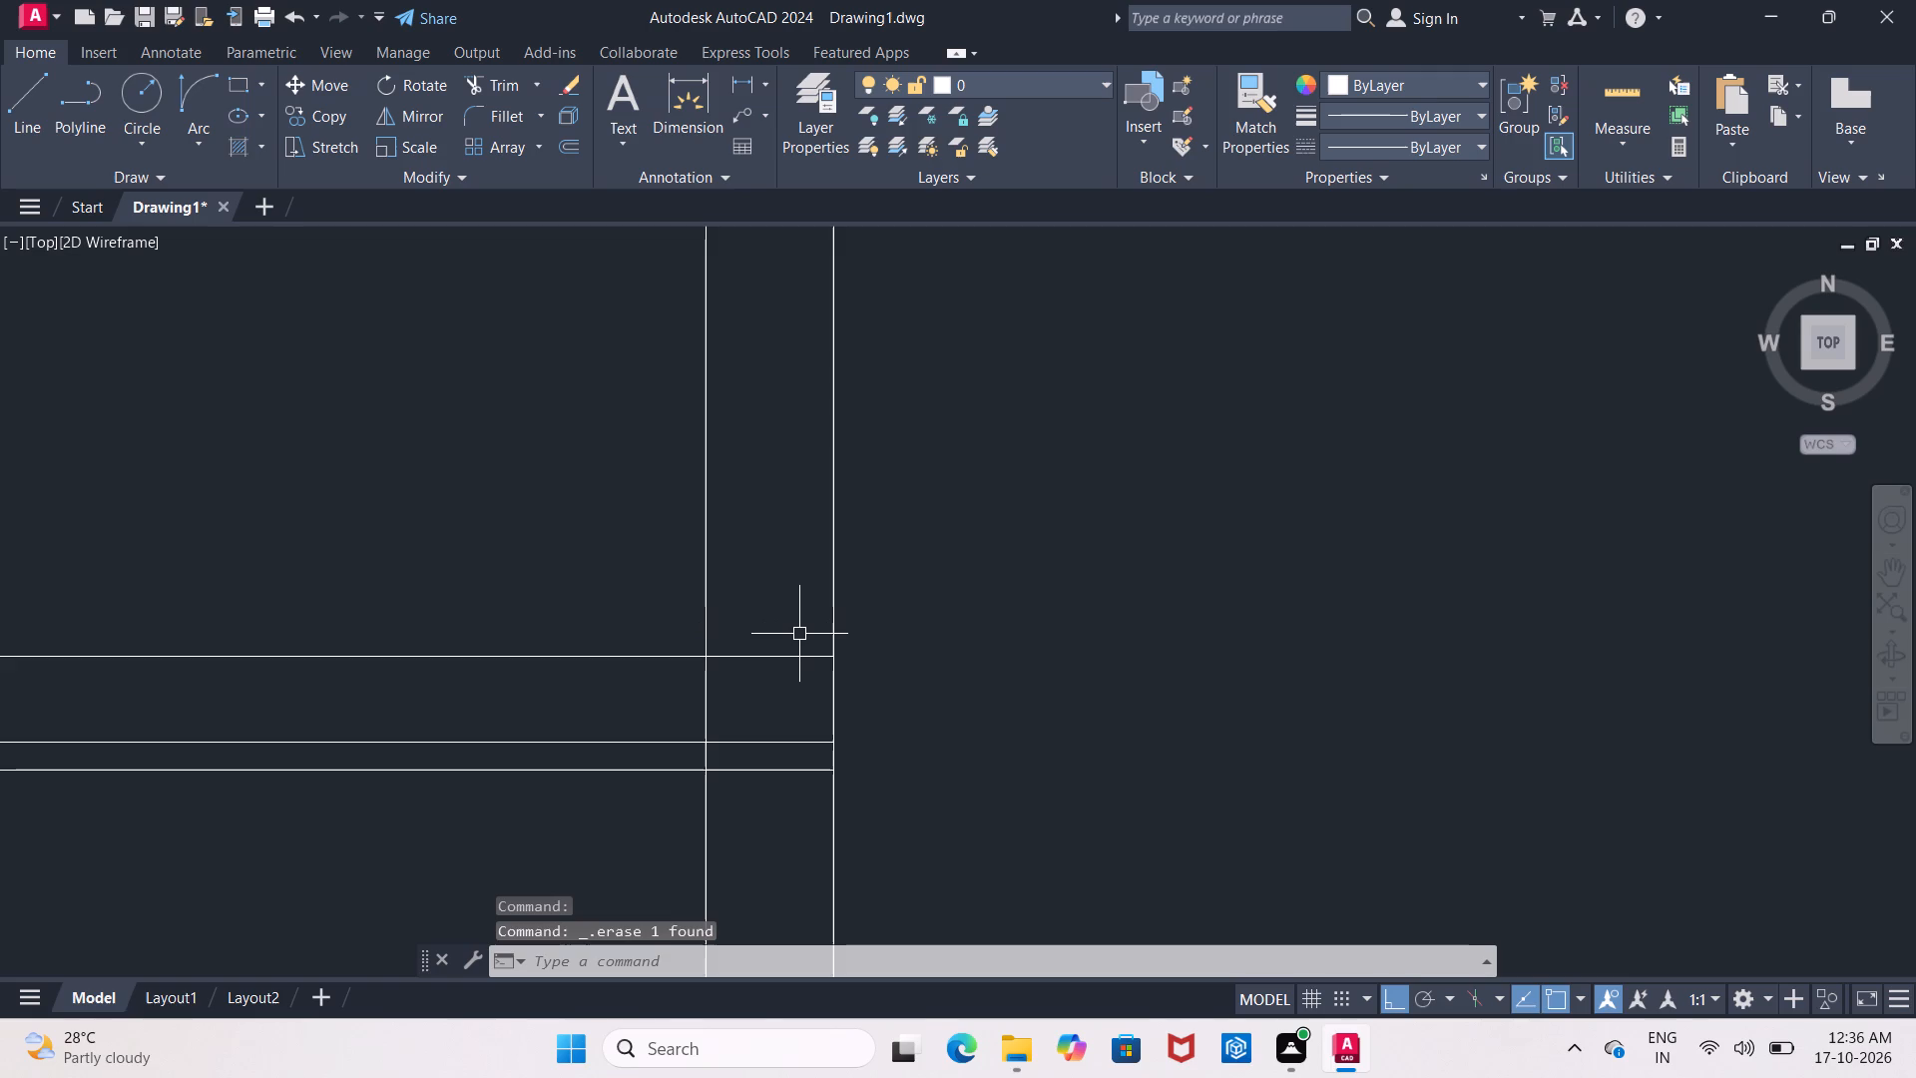
Erase the vertical line joining the free ends of the new opening's upper and lower lines.
scroll(851, 538, "down", 4)
scroll(677, 538, "up", 2)
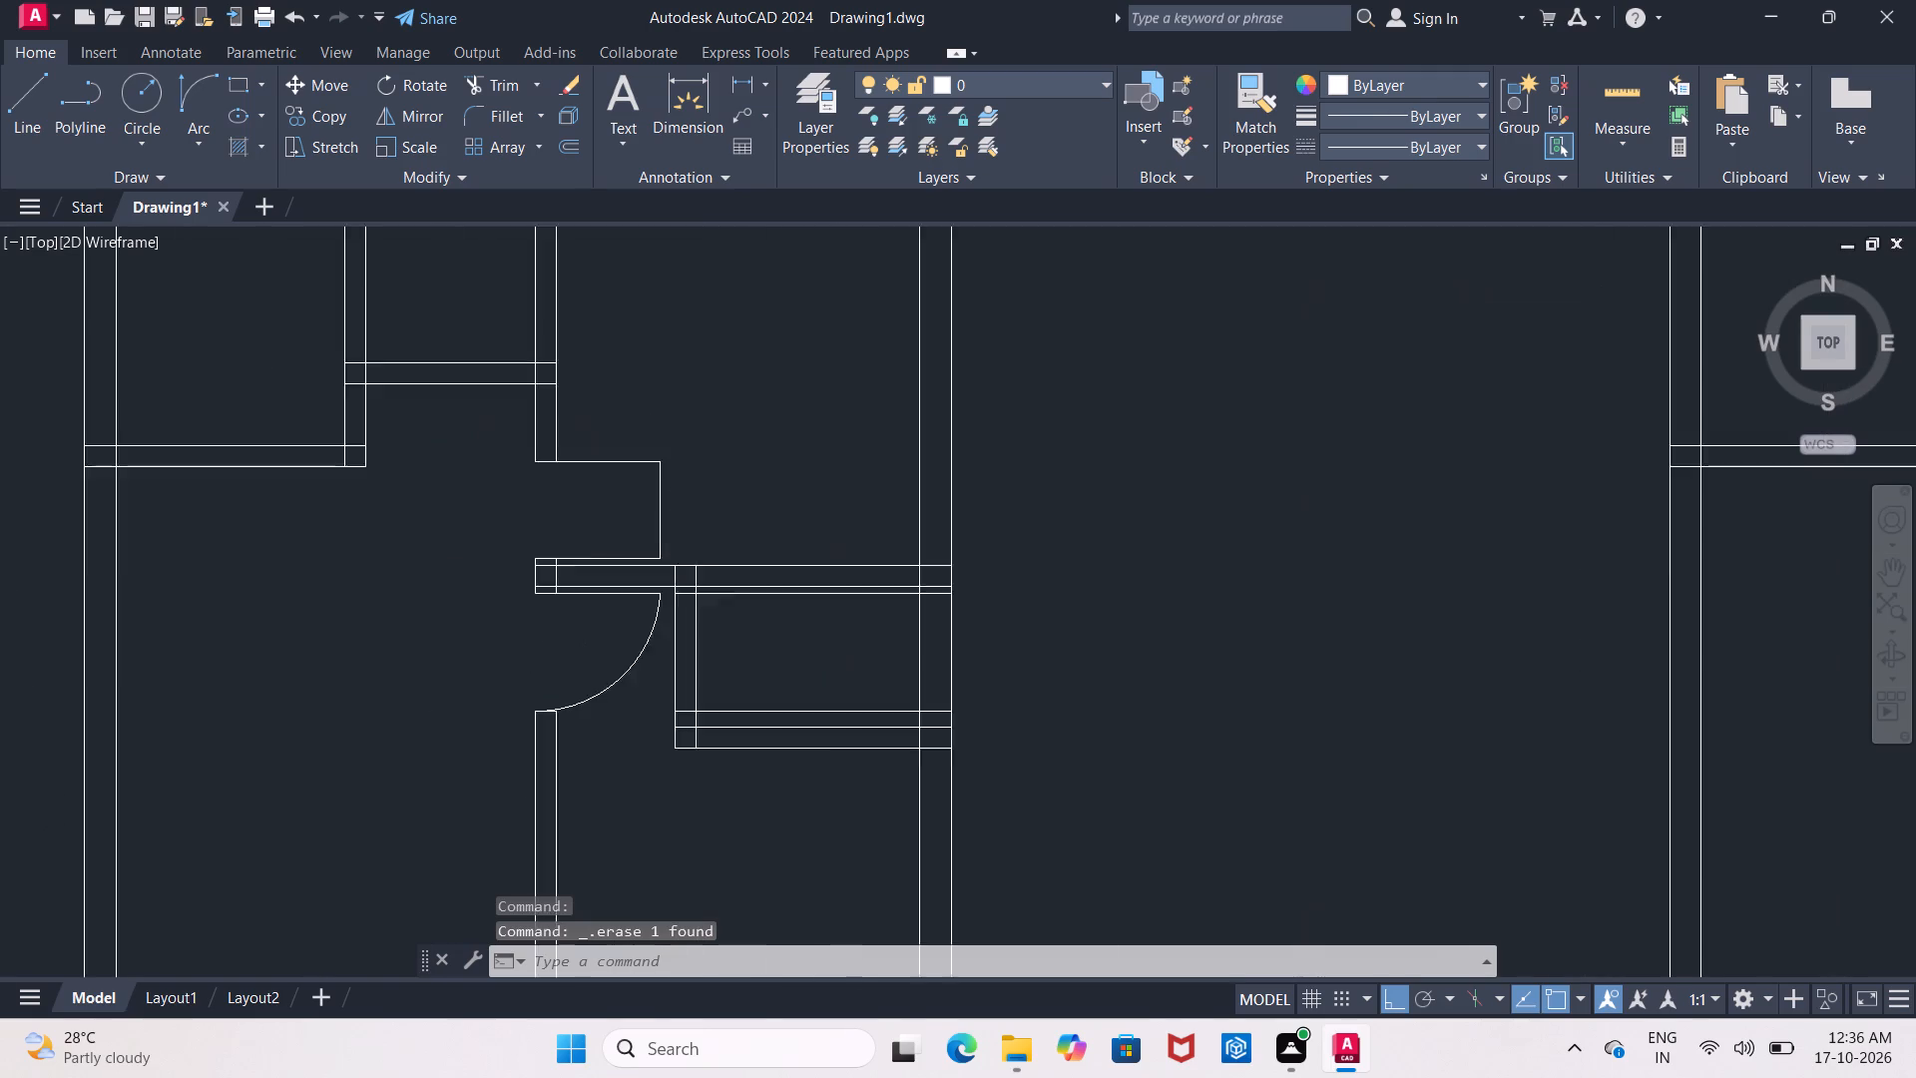
left_click(645, 527)
key("Delete")
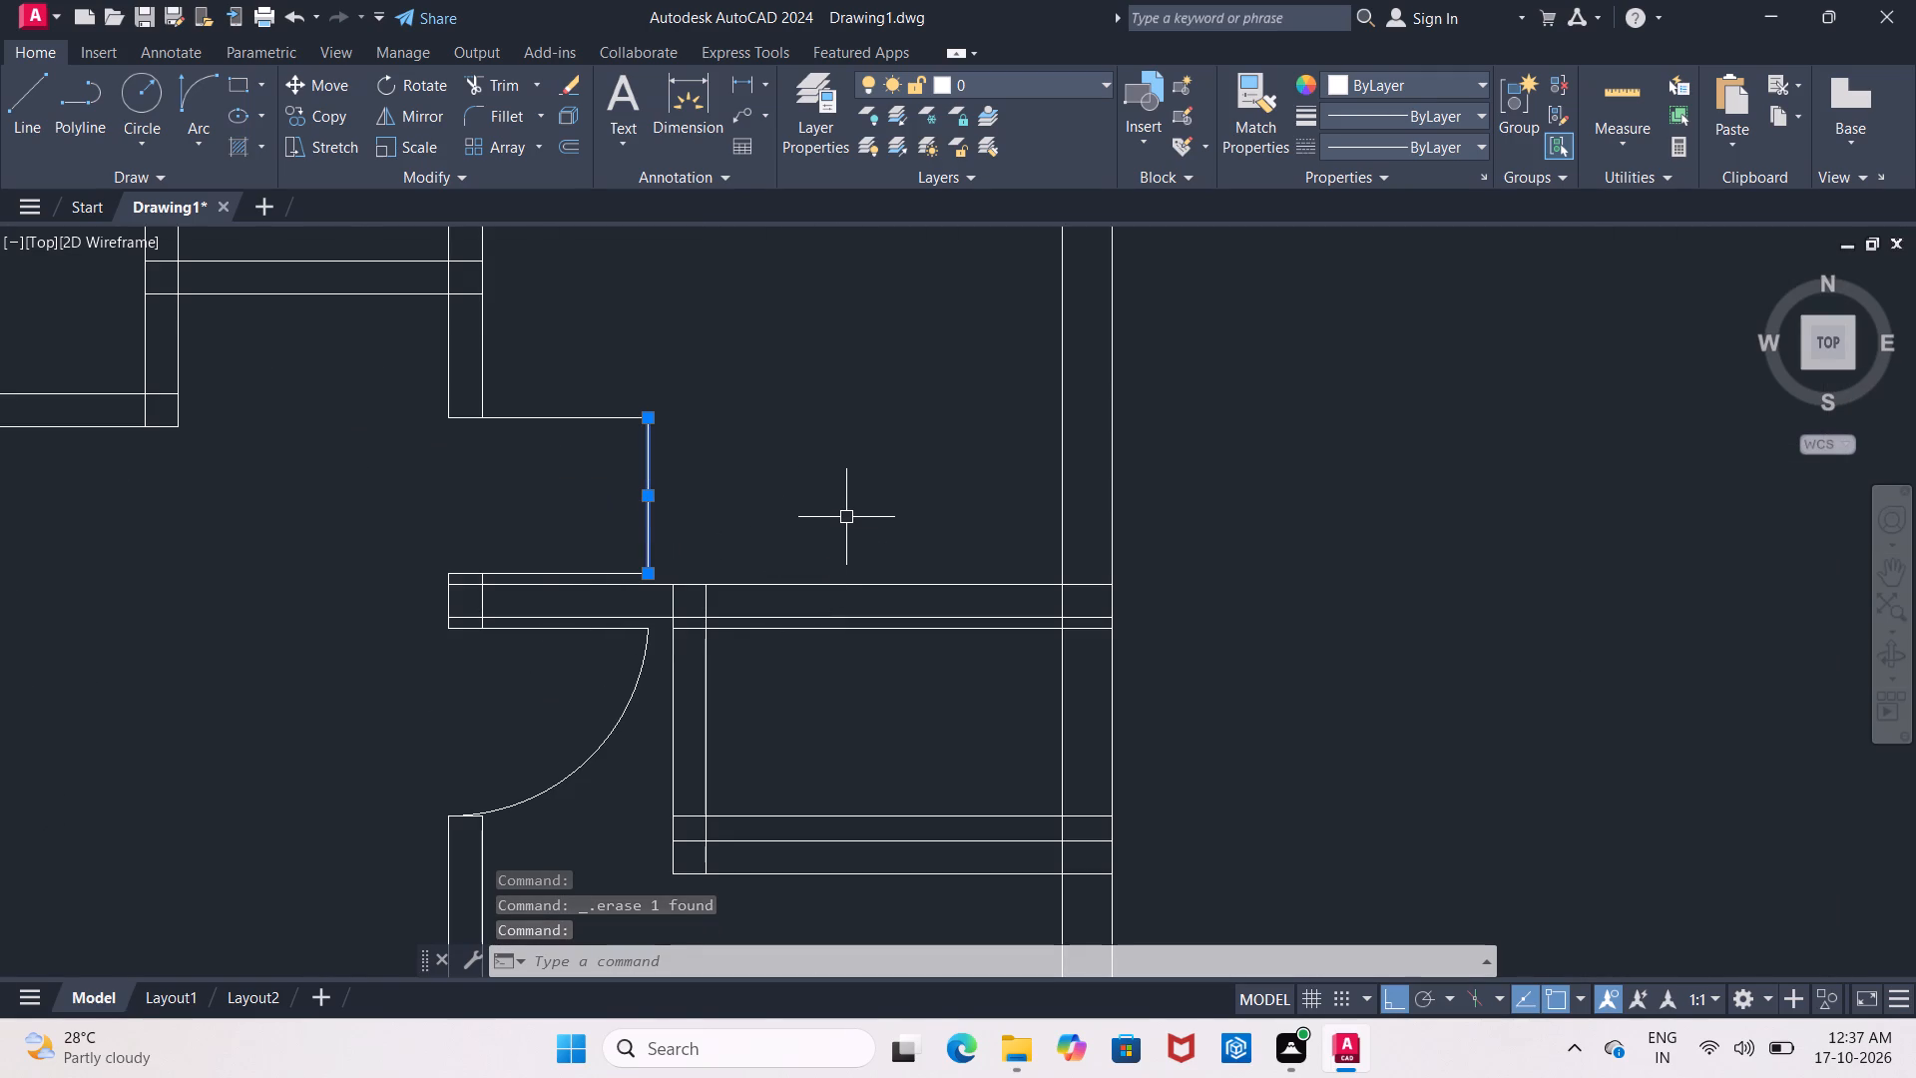
key("Delete")
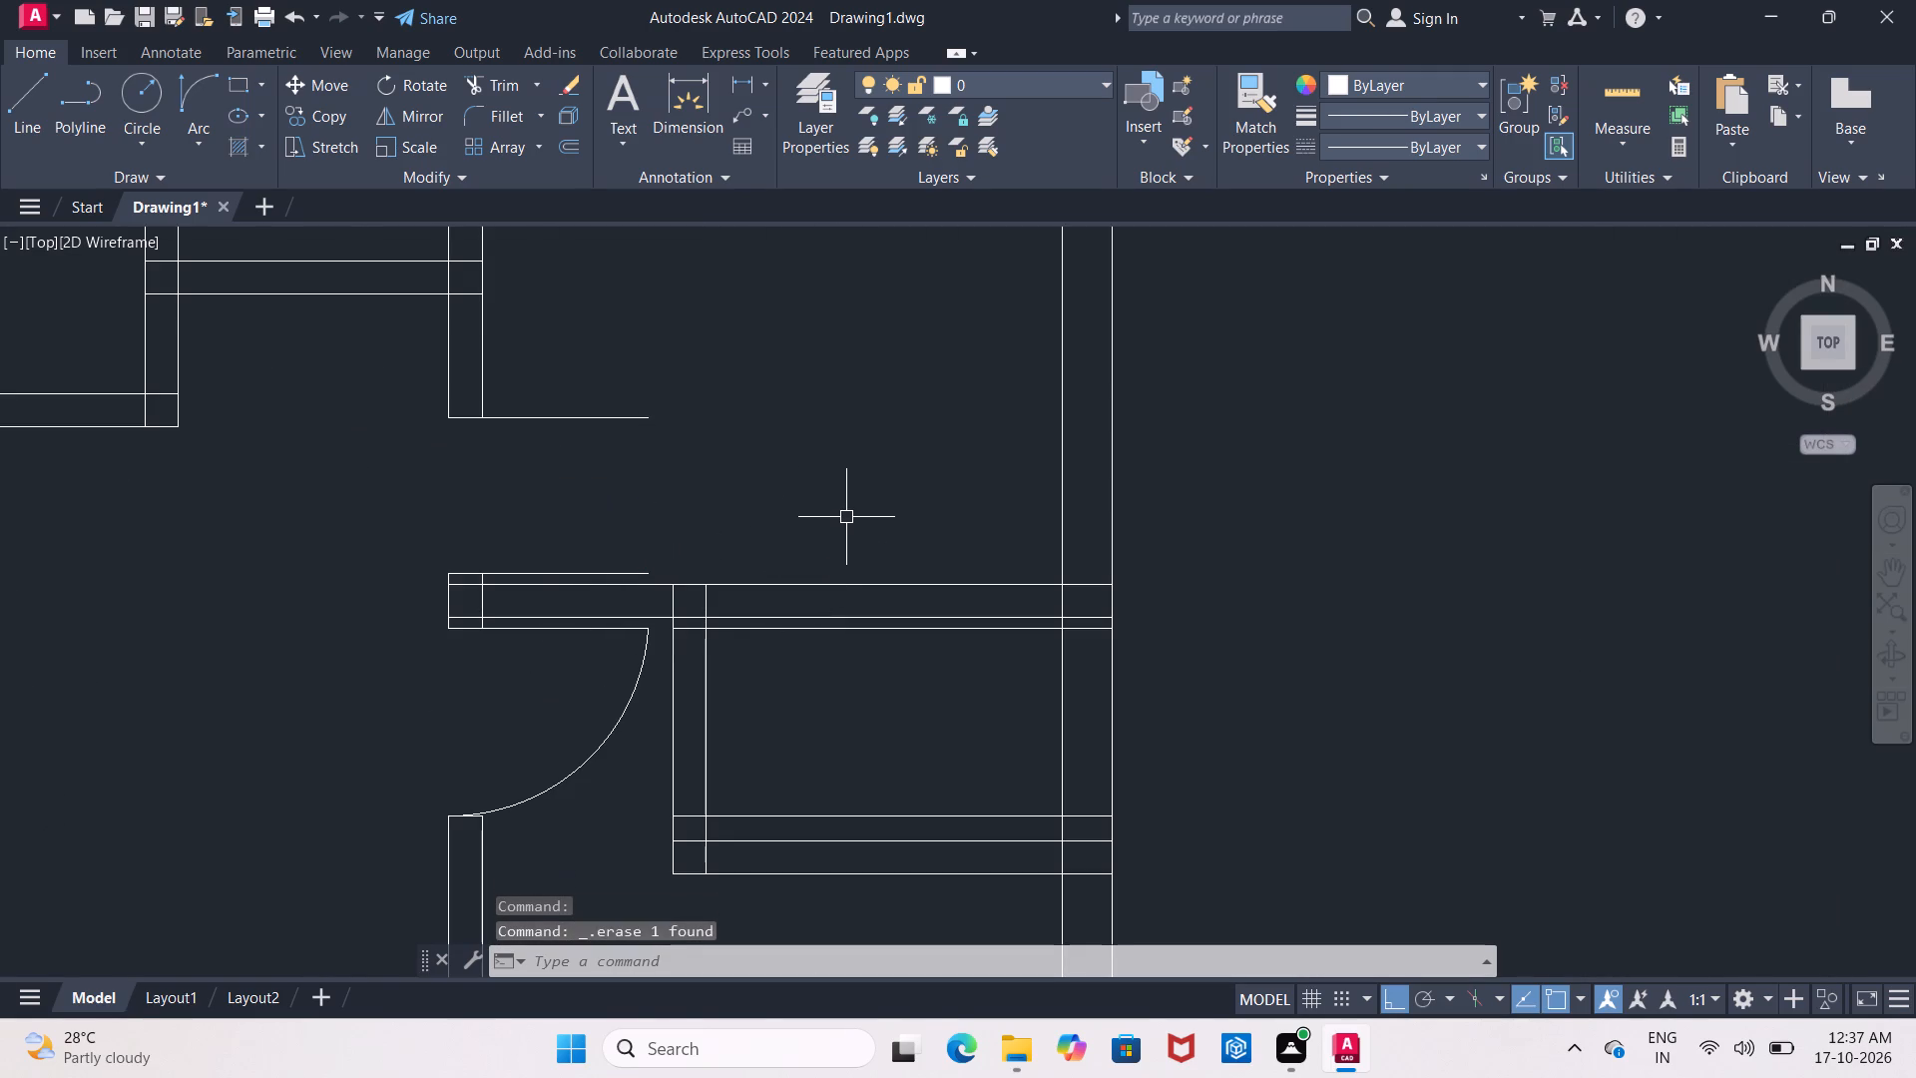
Trim the new opening's upper line back to the central partition, keeping only the part that caps the partition end.
left_click(649, 418)
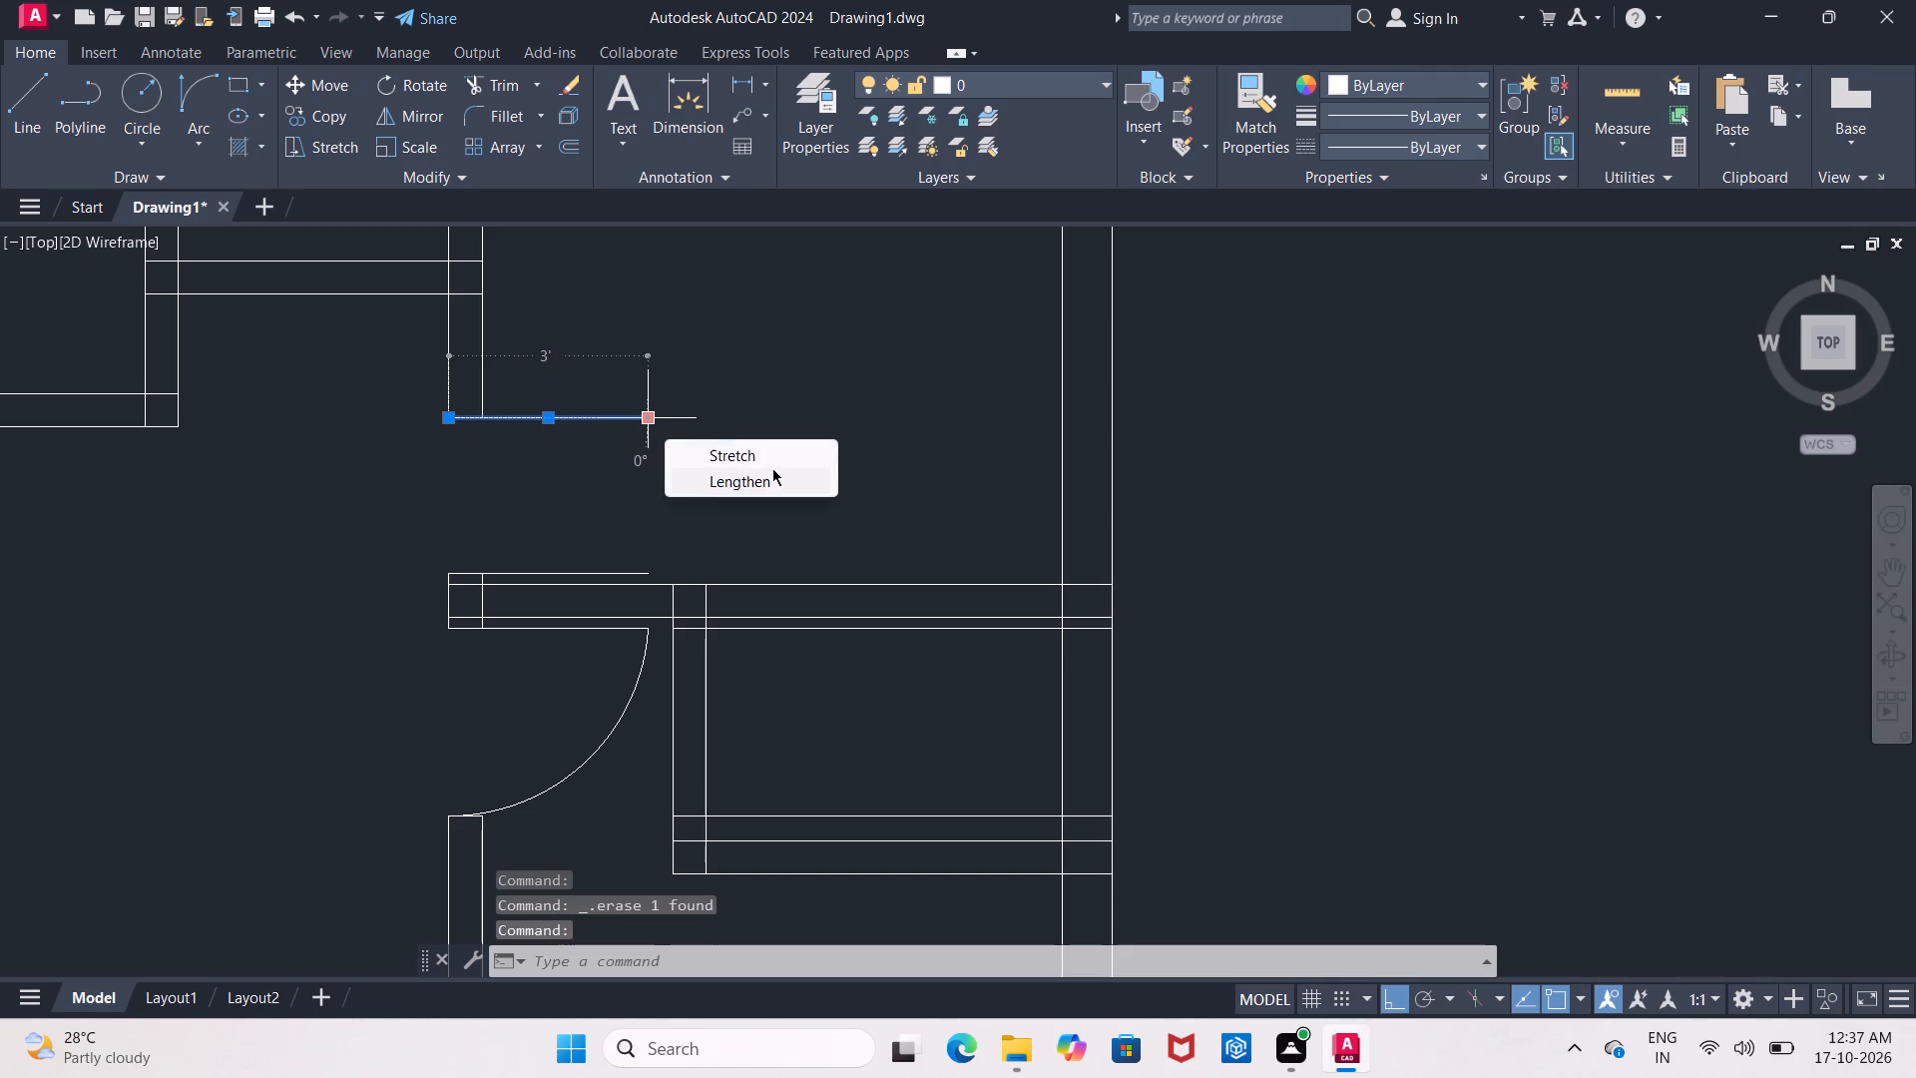
key("Escape")
type("tr")
key("Return")
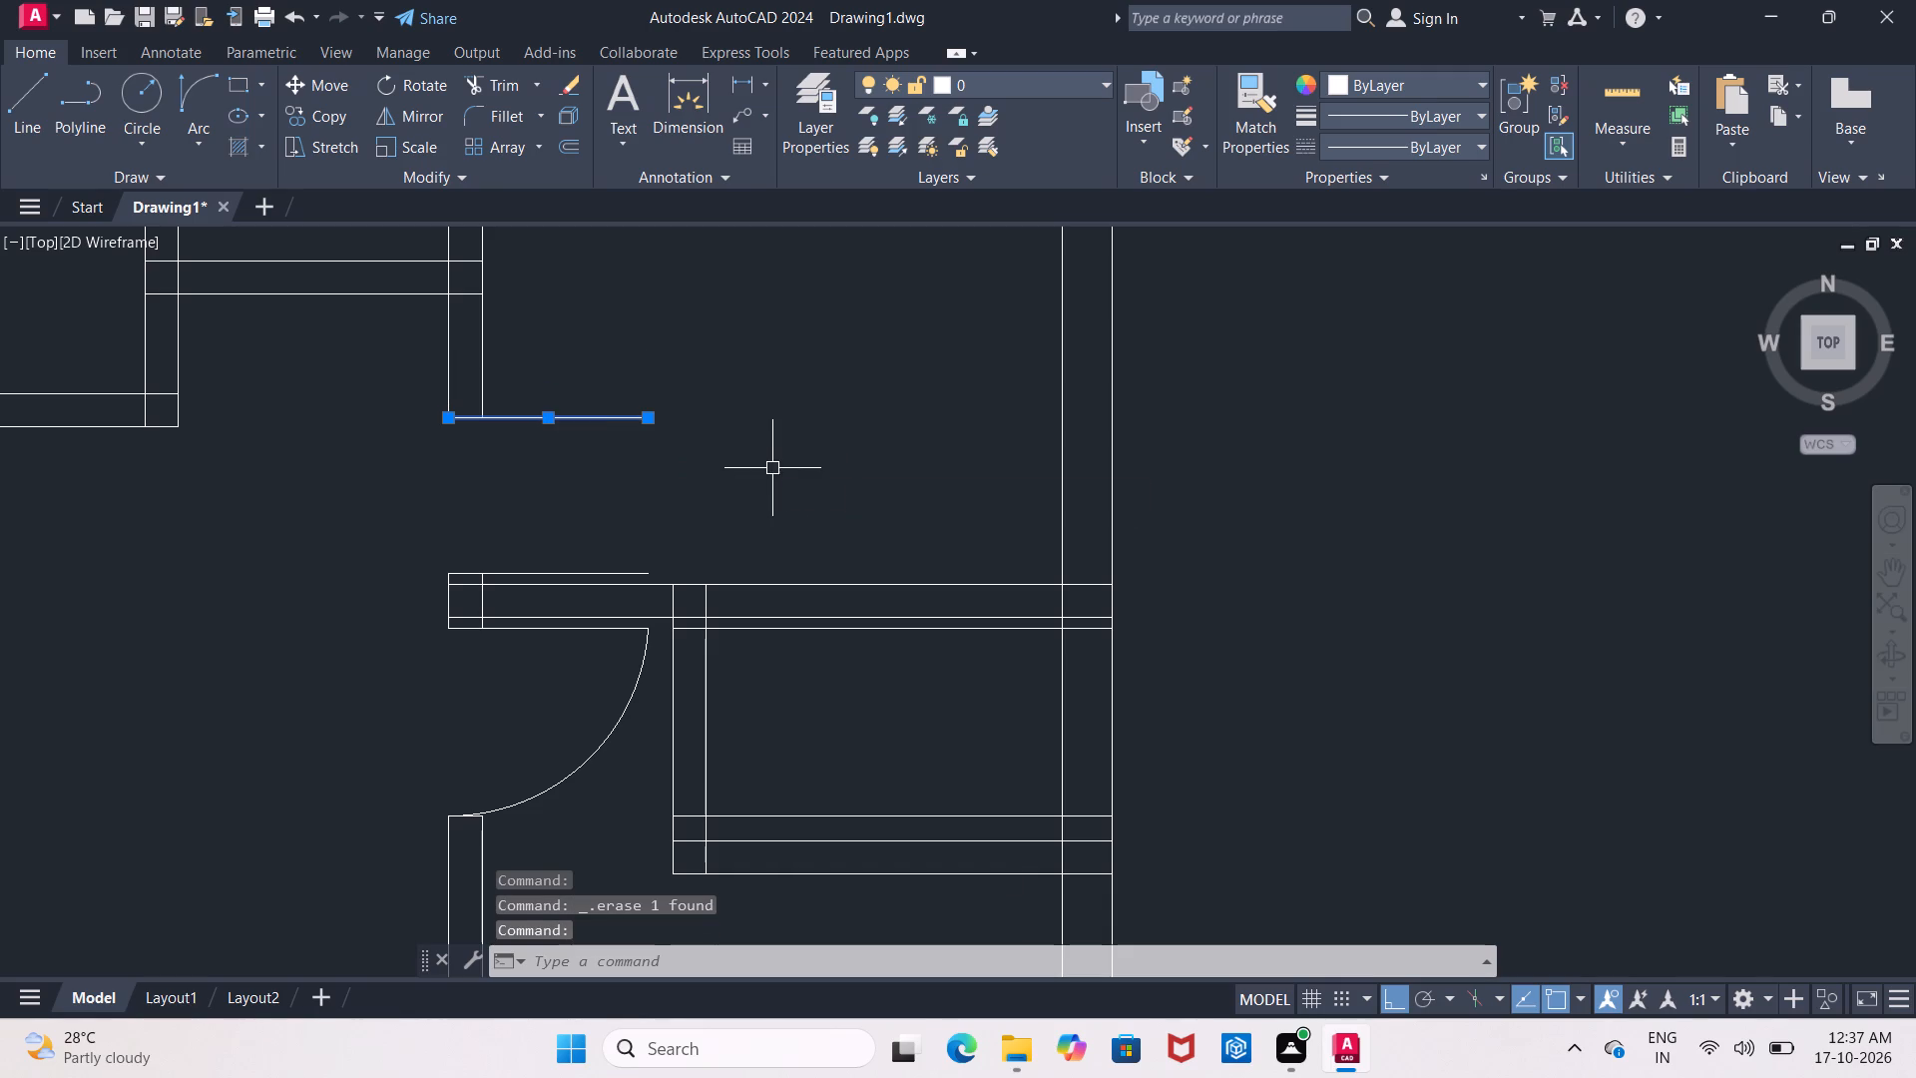
key("Return")
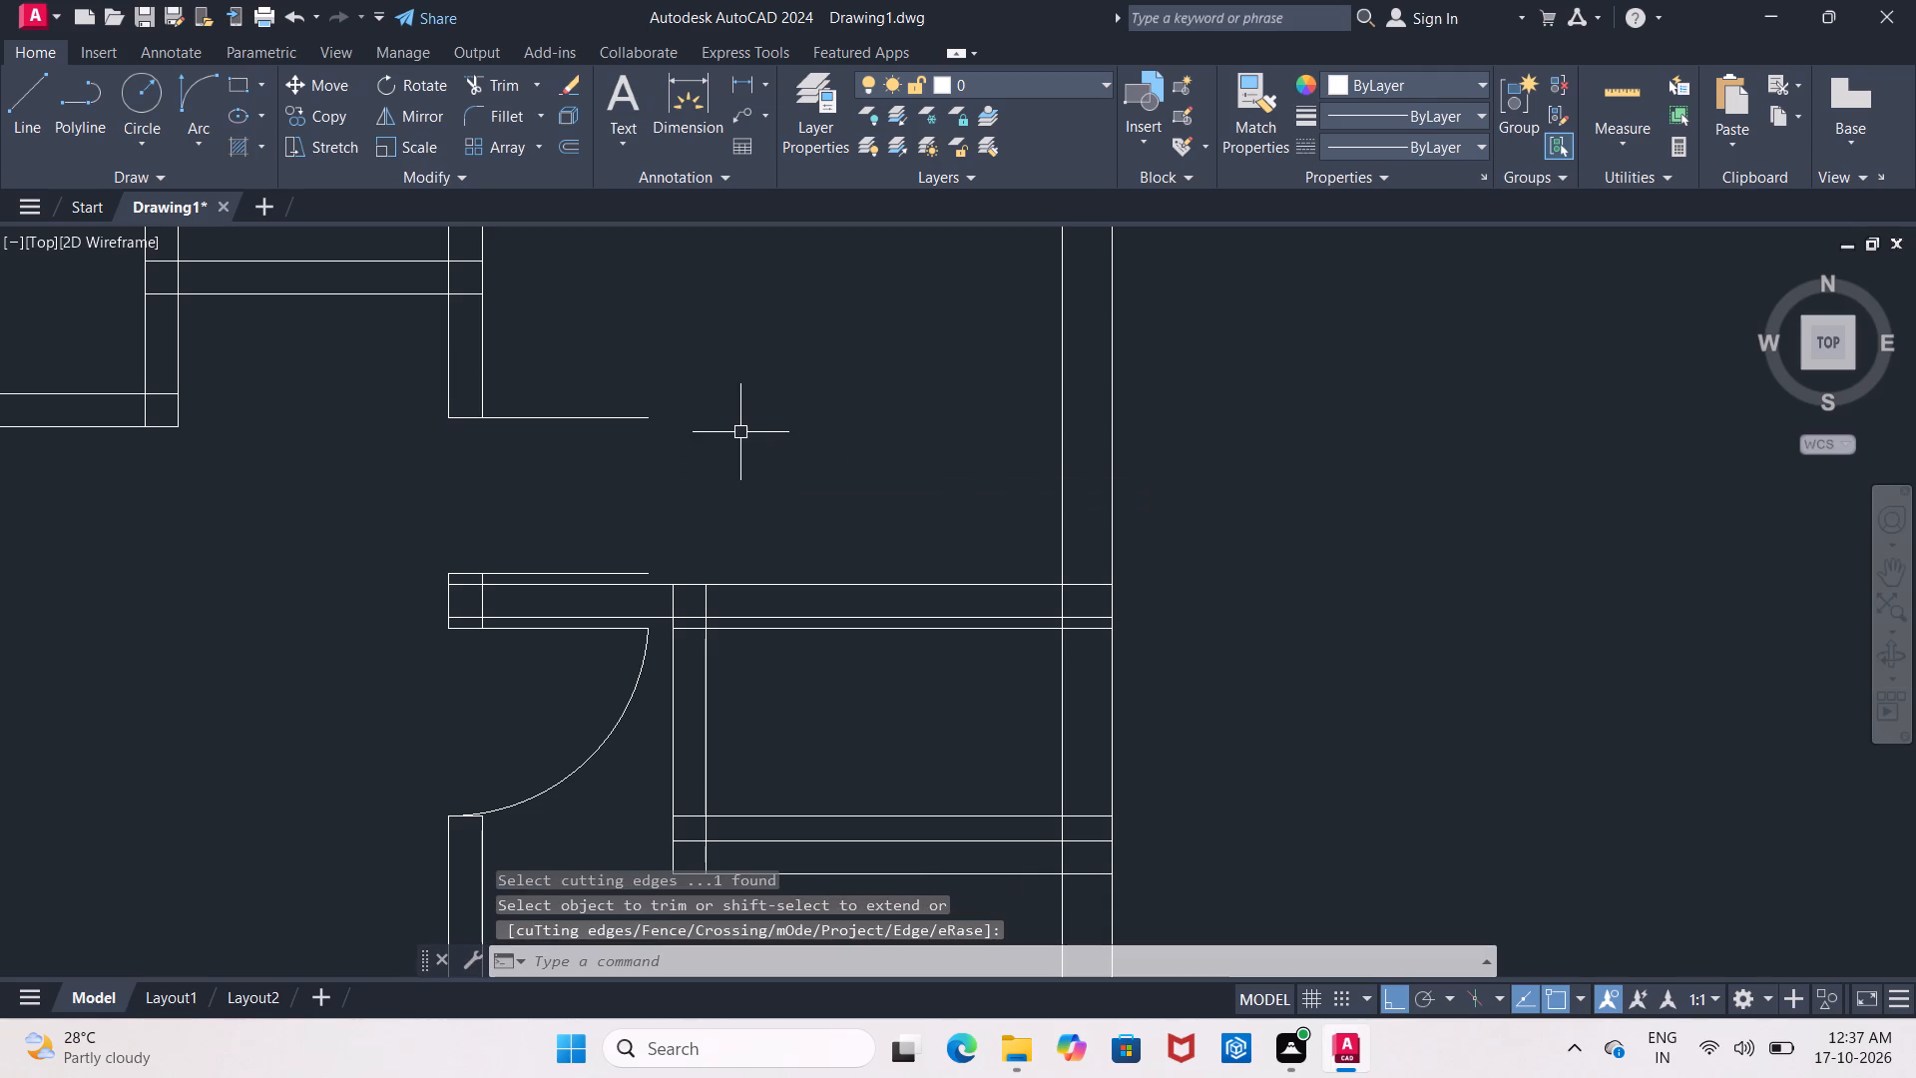
type("tr")
key("Return")
key("Return")
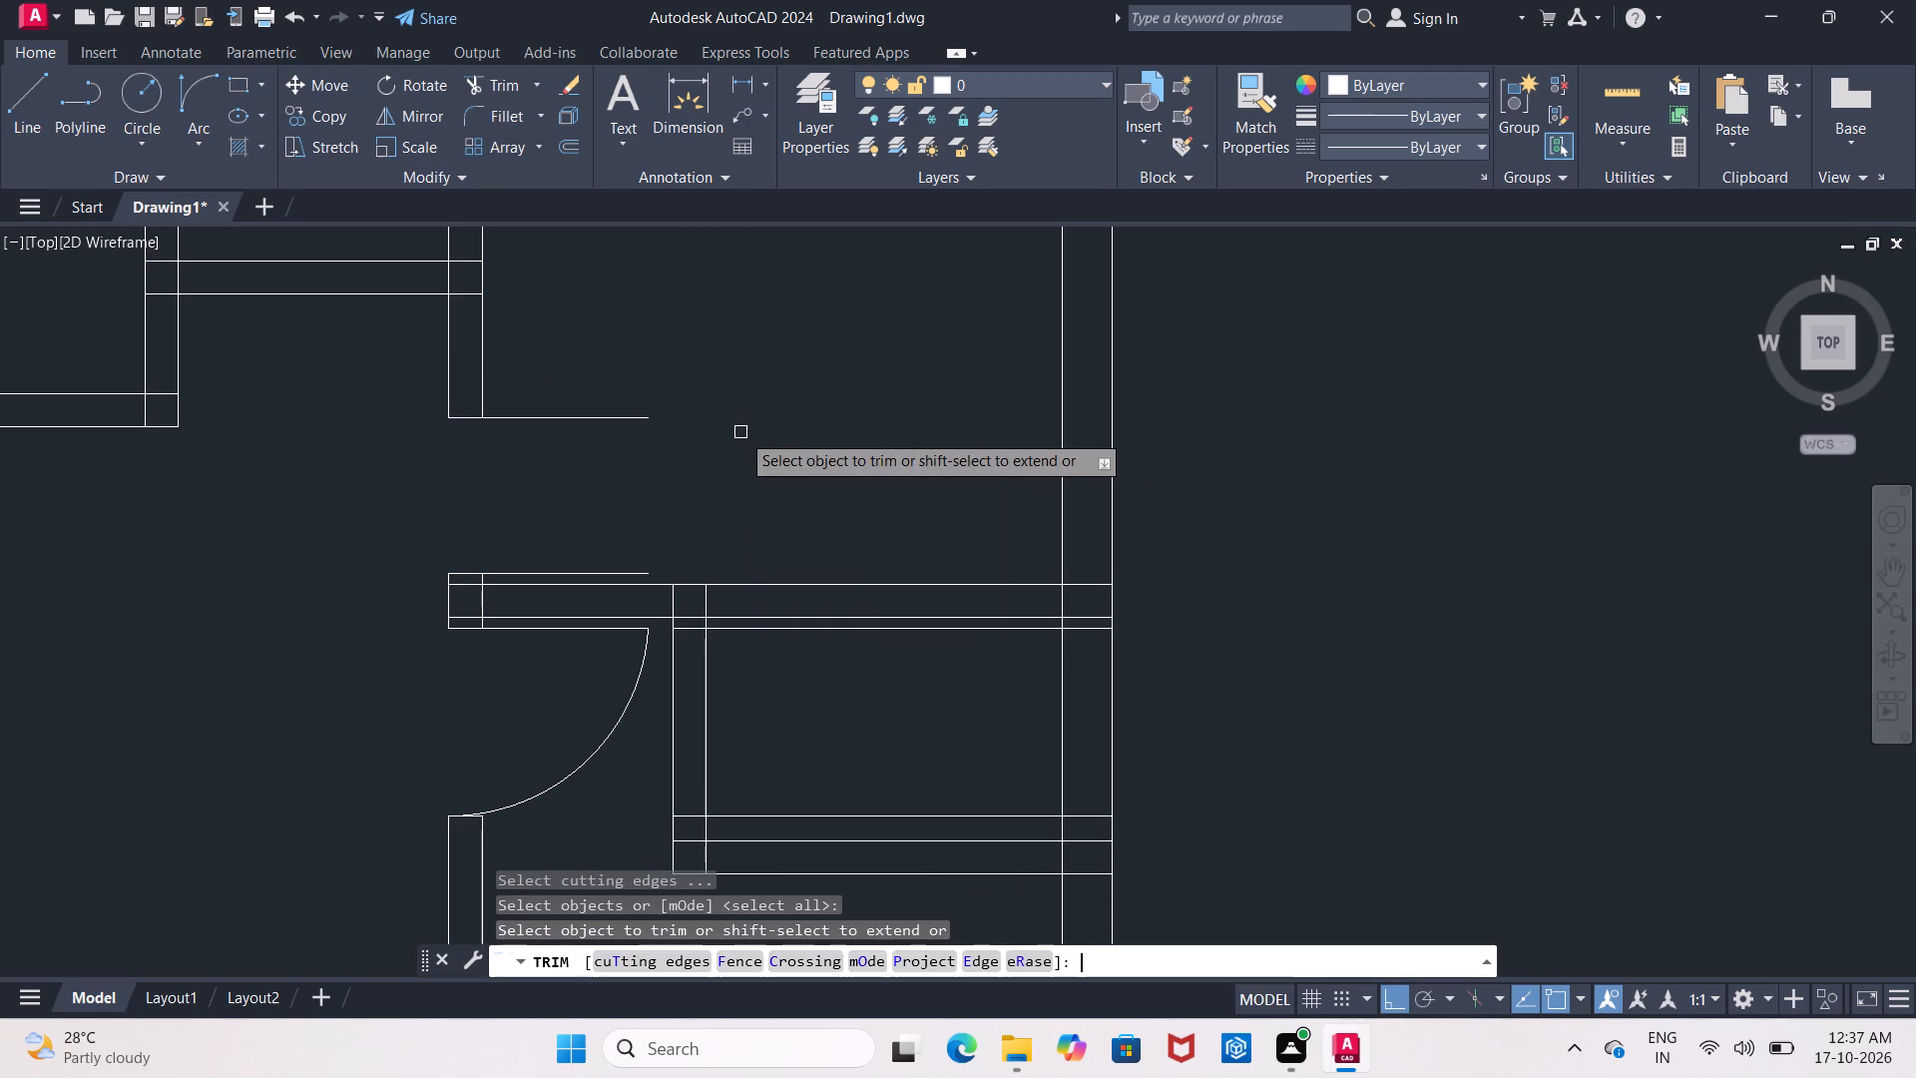
left_click(576, 412)
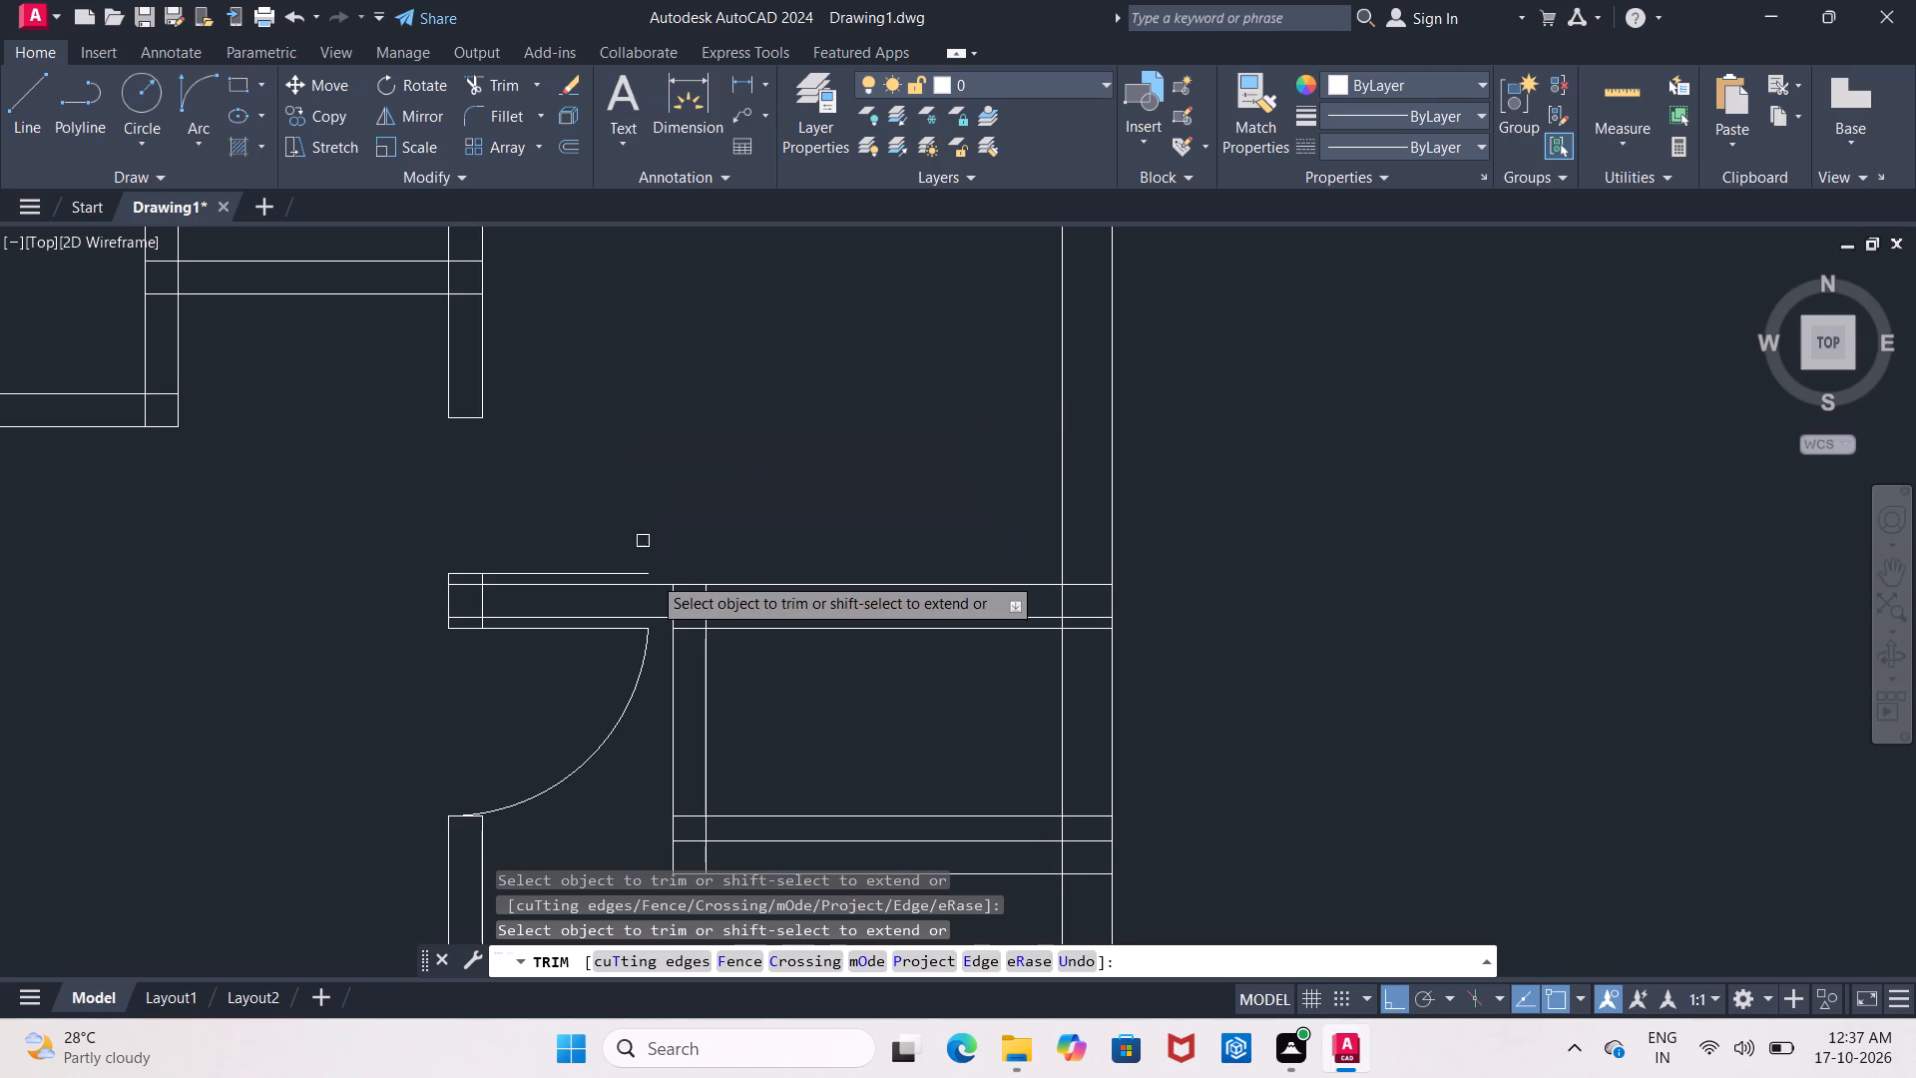
Trim the crossing lines where the horizontal partition meets the central partition, leaving the junction between the two openings clear inside.
scroll(502, 617, "up", 1)
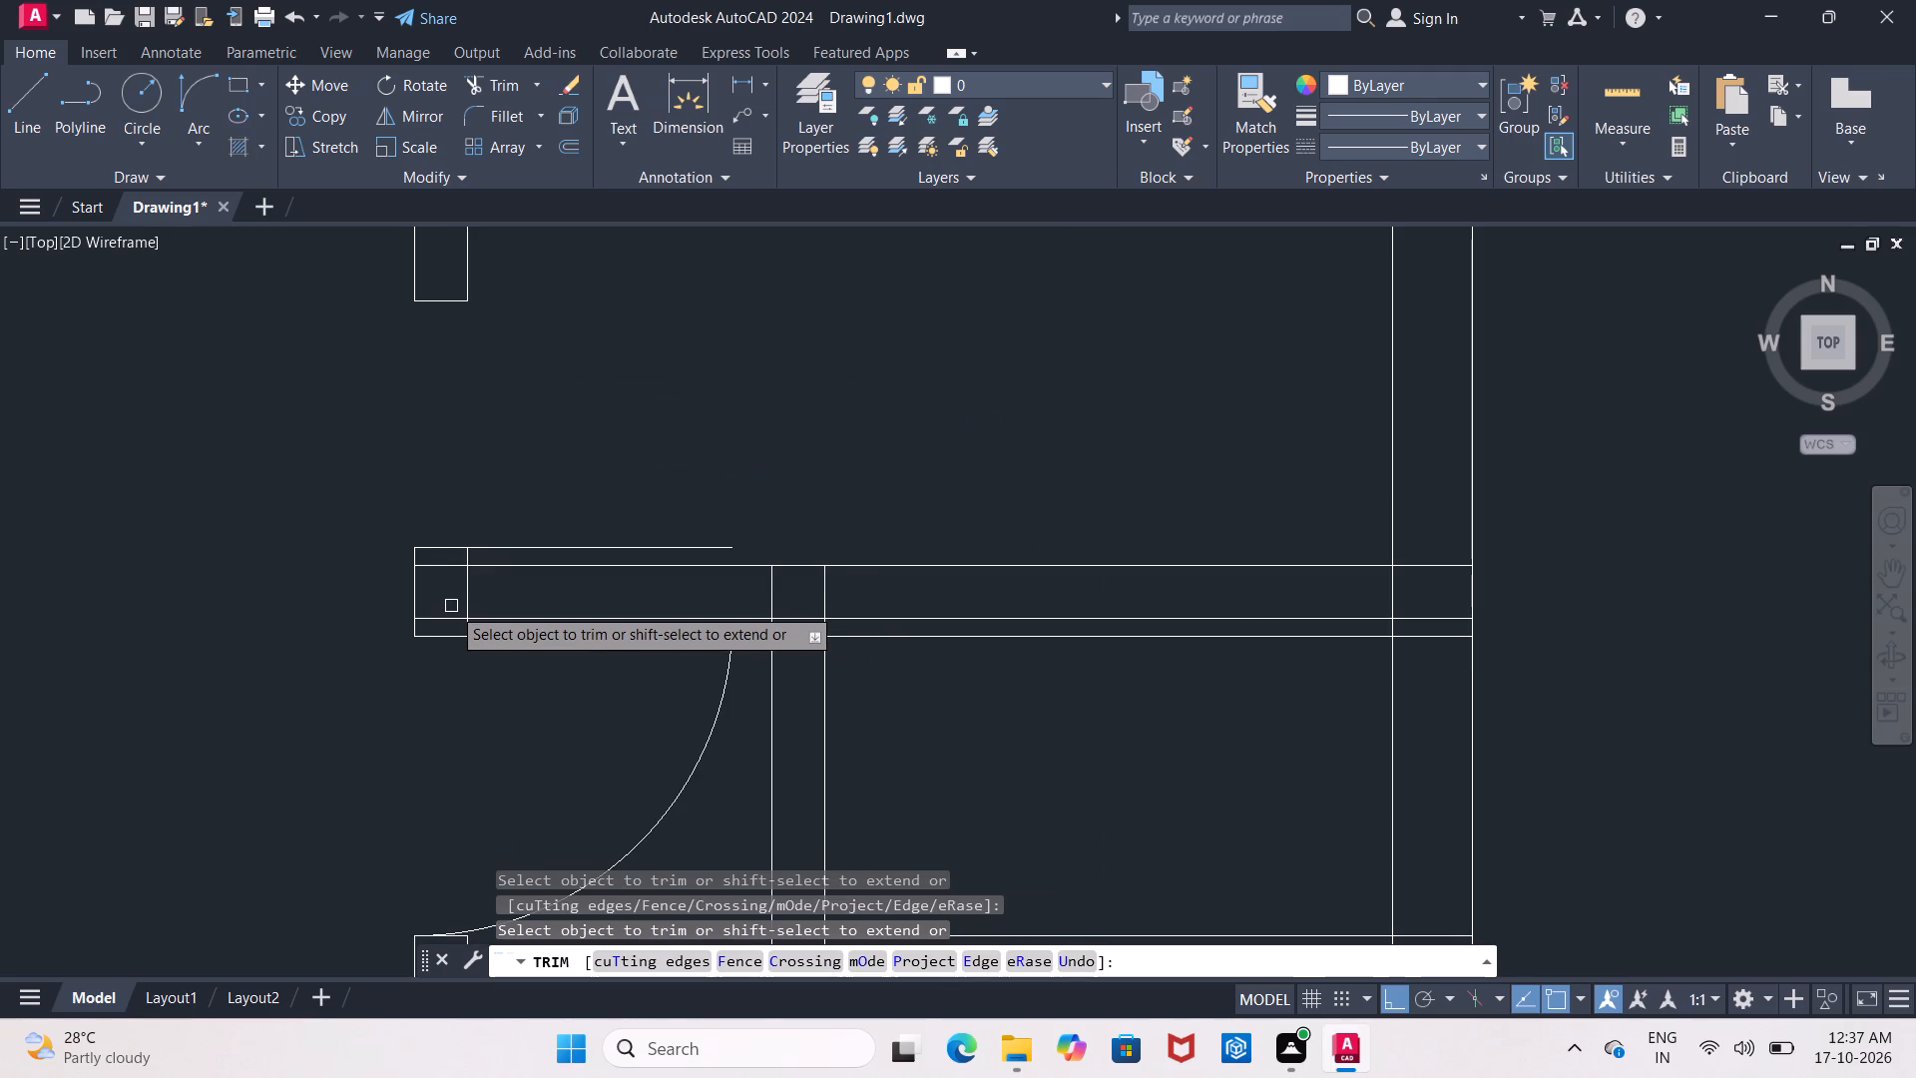
scroll(451, 603, "up", 2)
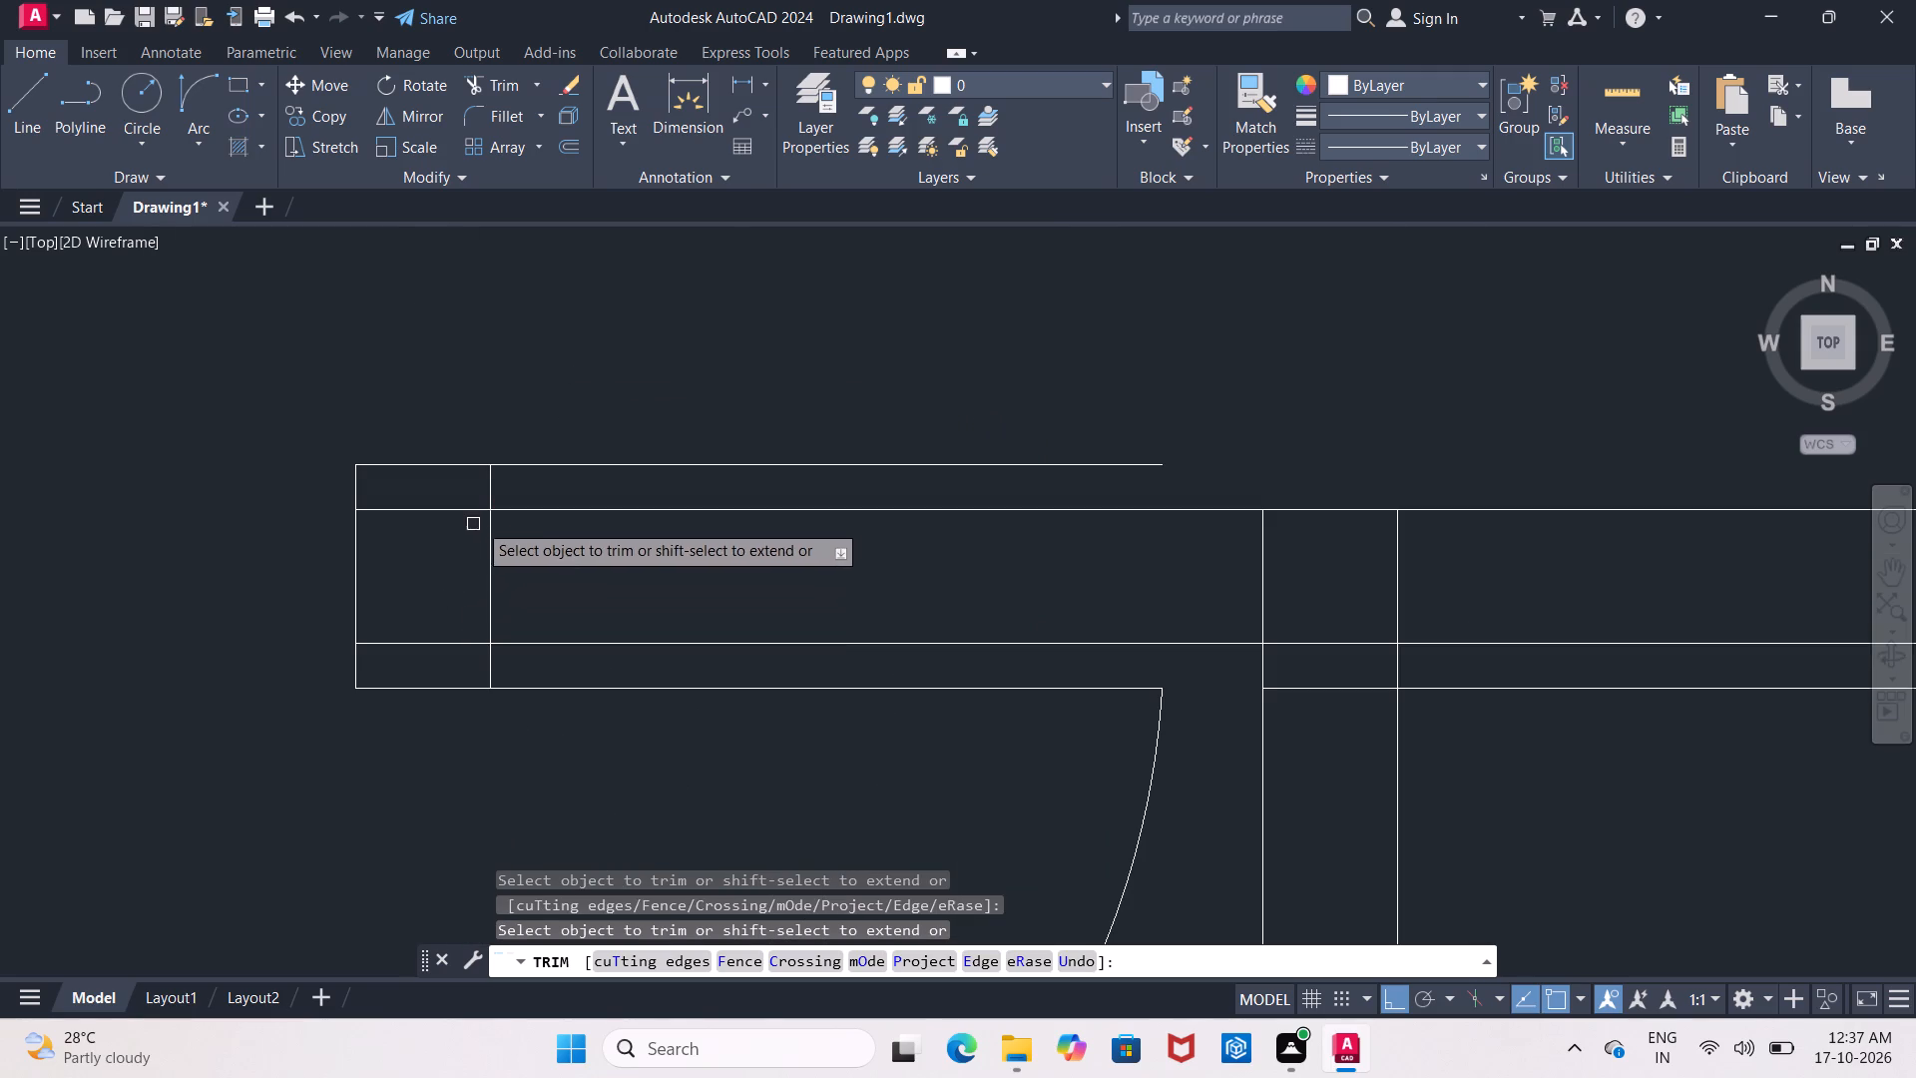
left_click(492, 542)
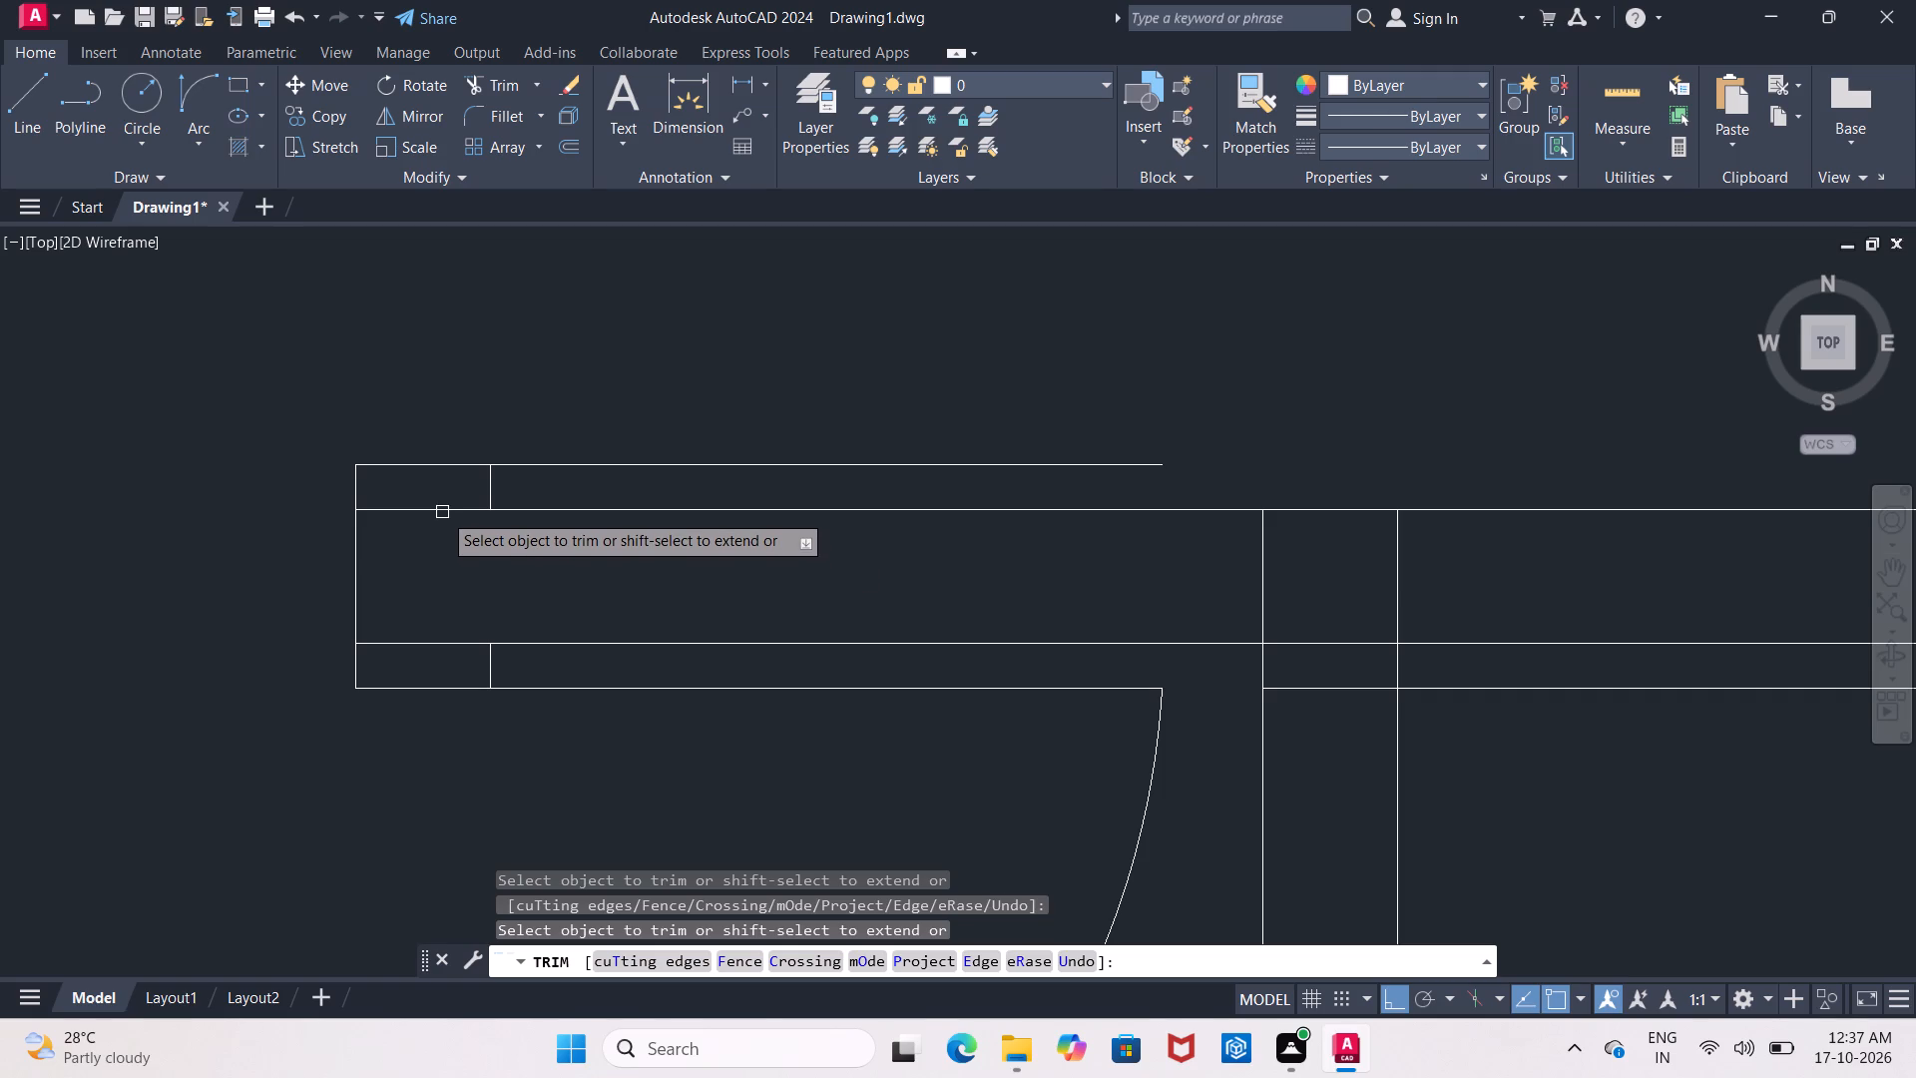
left_click(442, 512)
left_click(444, 637)
left_click(444, 645)
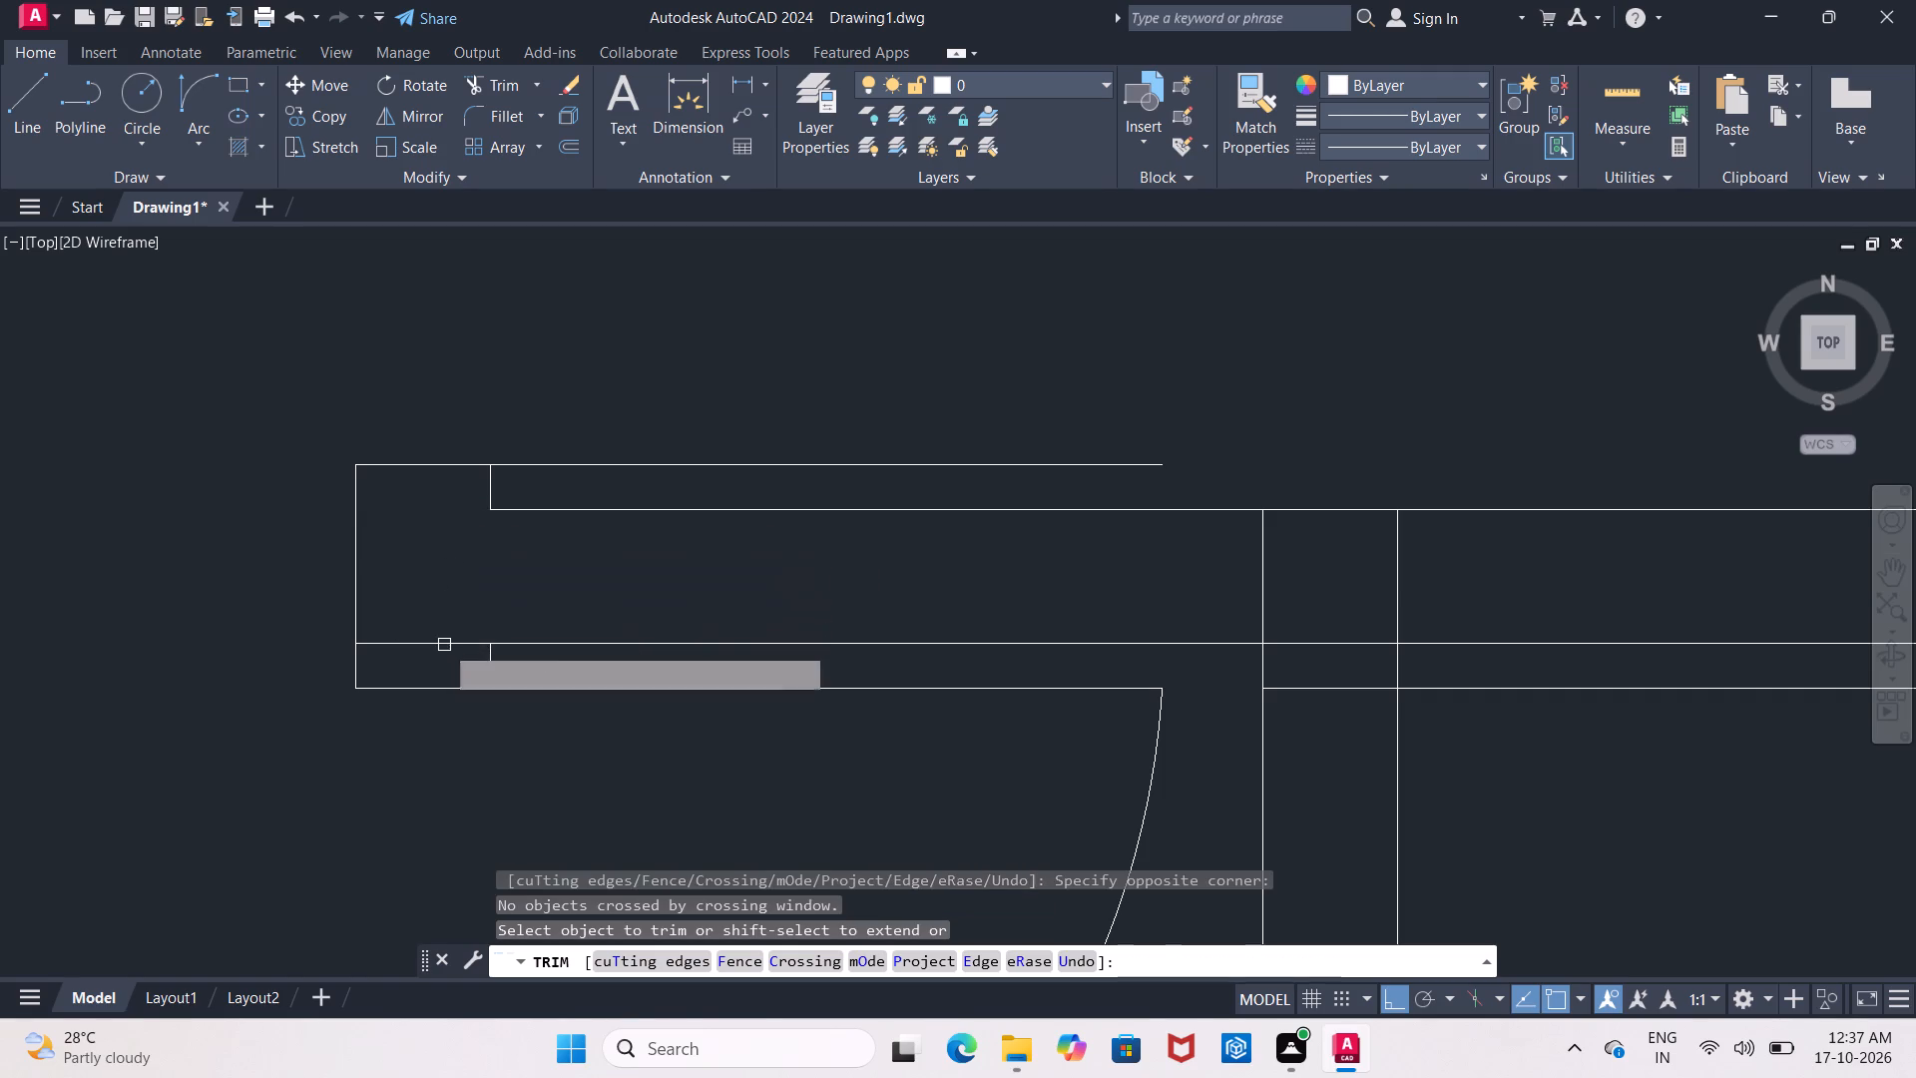
left_click(448, 648)
Draw a door-swing arc for the upper opening, from the central partition's corner to the free end of the horizontal leaf line.
scroll(460, 639, "down", 2)
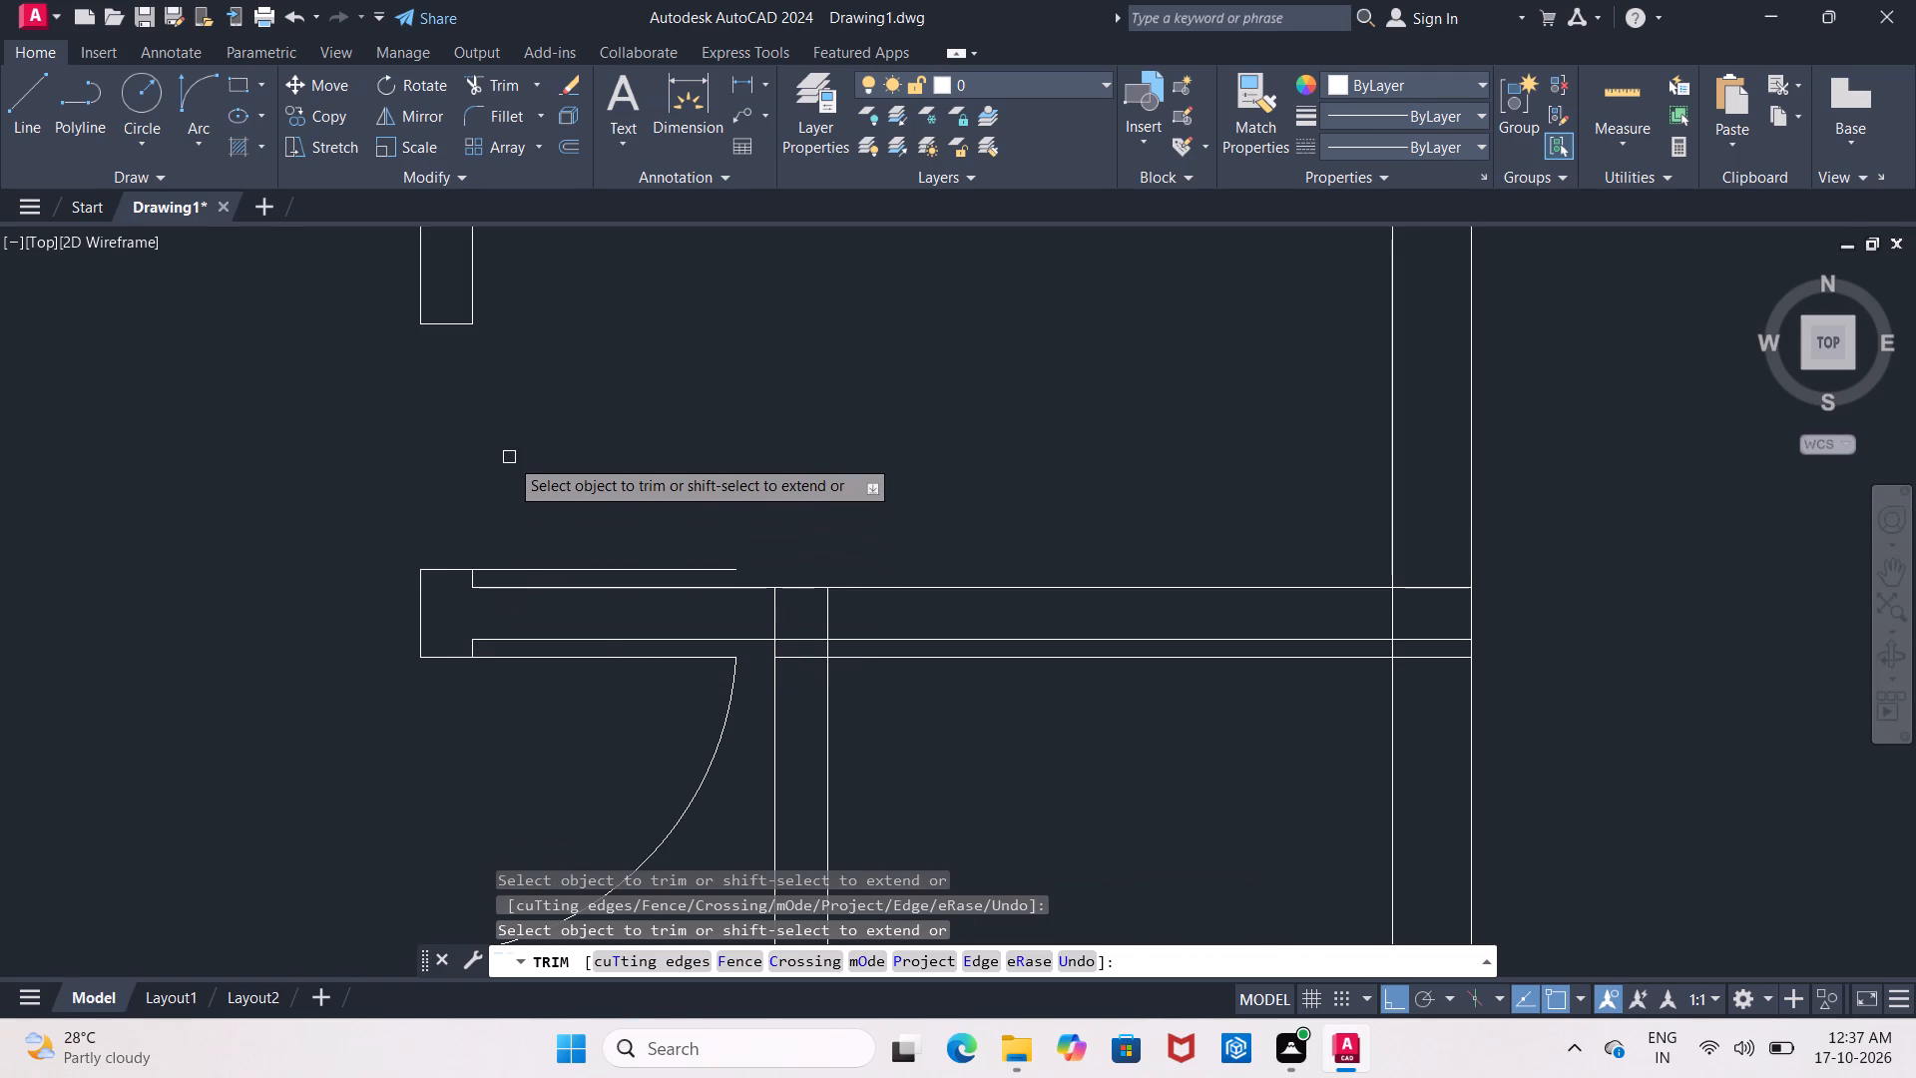
left_click(182, 102)
left_click(423, 324)
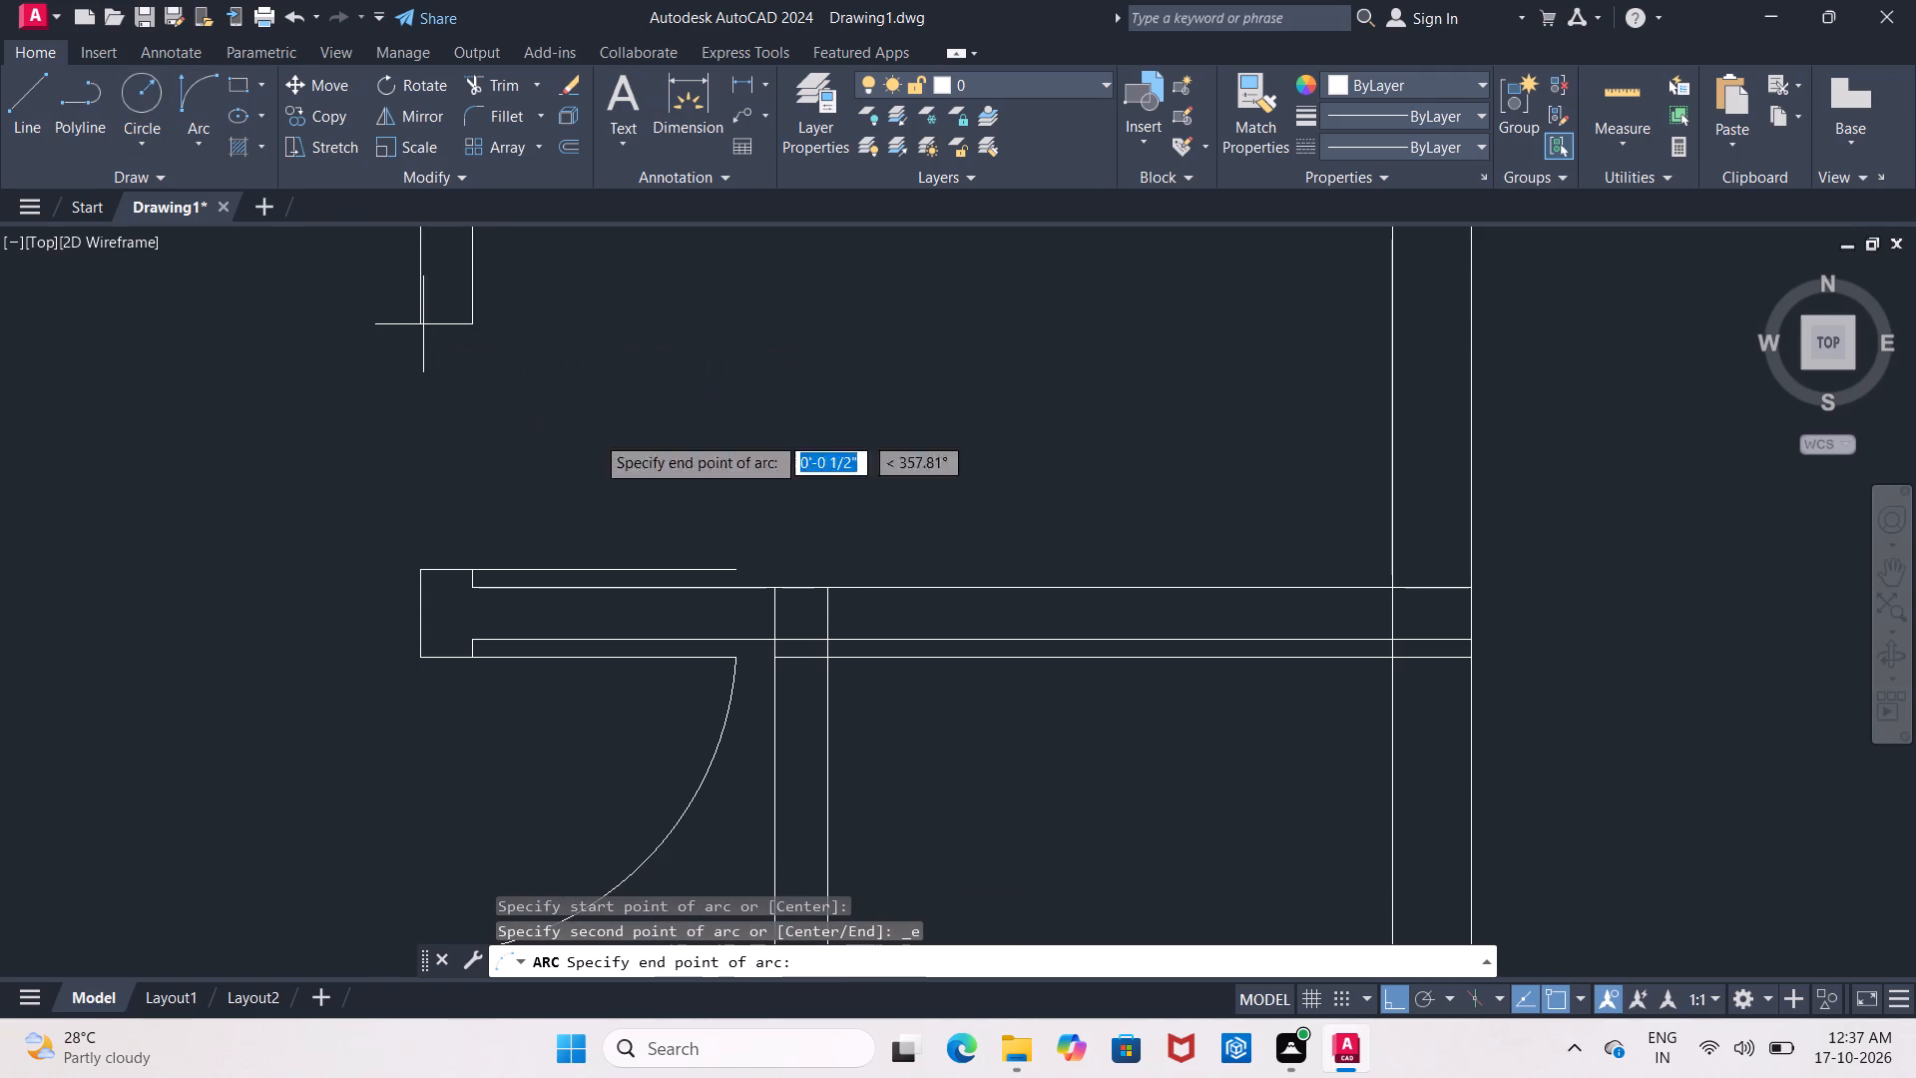
left_click(744, 577)
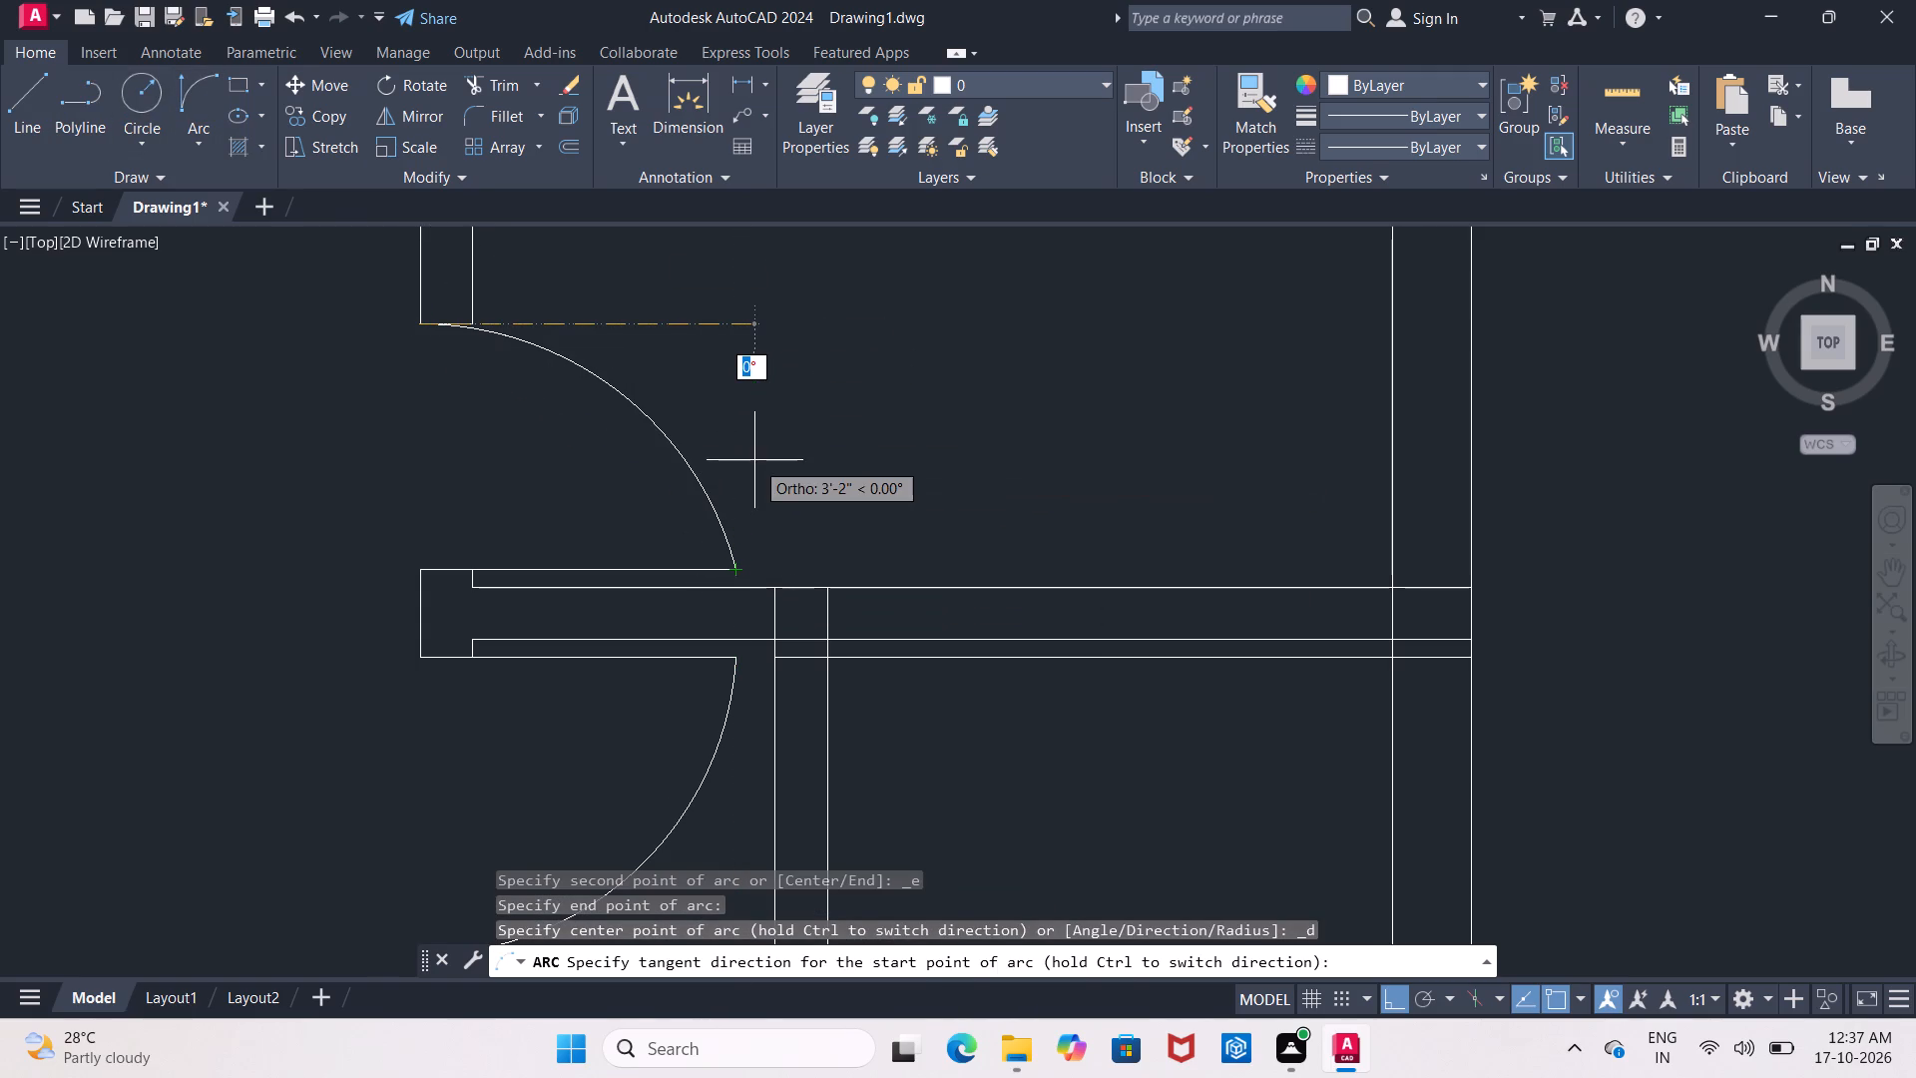
left_click(733, 461)
Erase the two extra horizontal lines inside the small room, just below its upper partition and just above its lower partition.
scroll(733, 461, "down", 3)
scroll(820, 539, "up", 2)
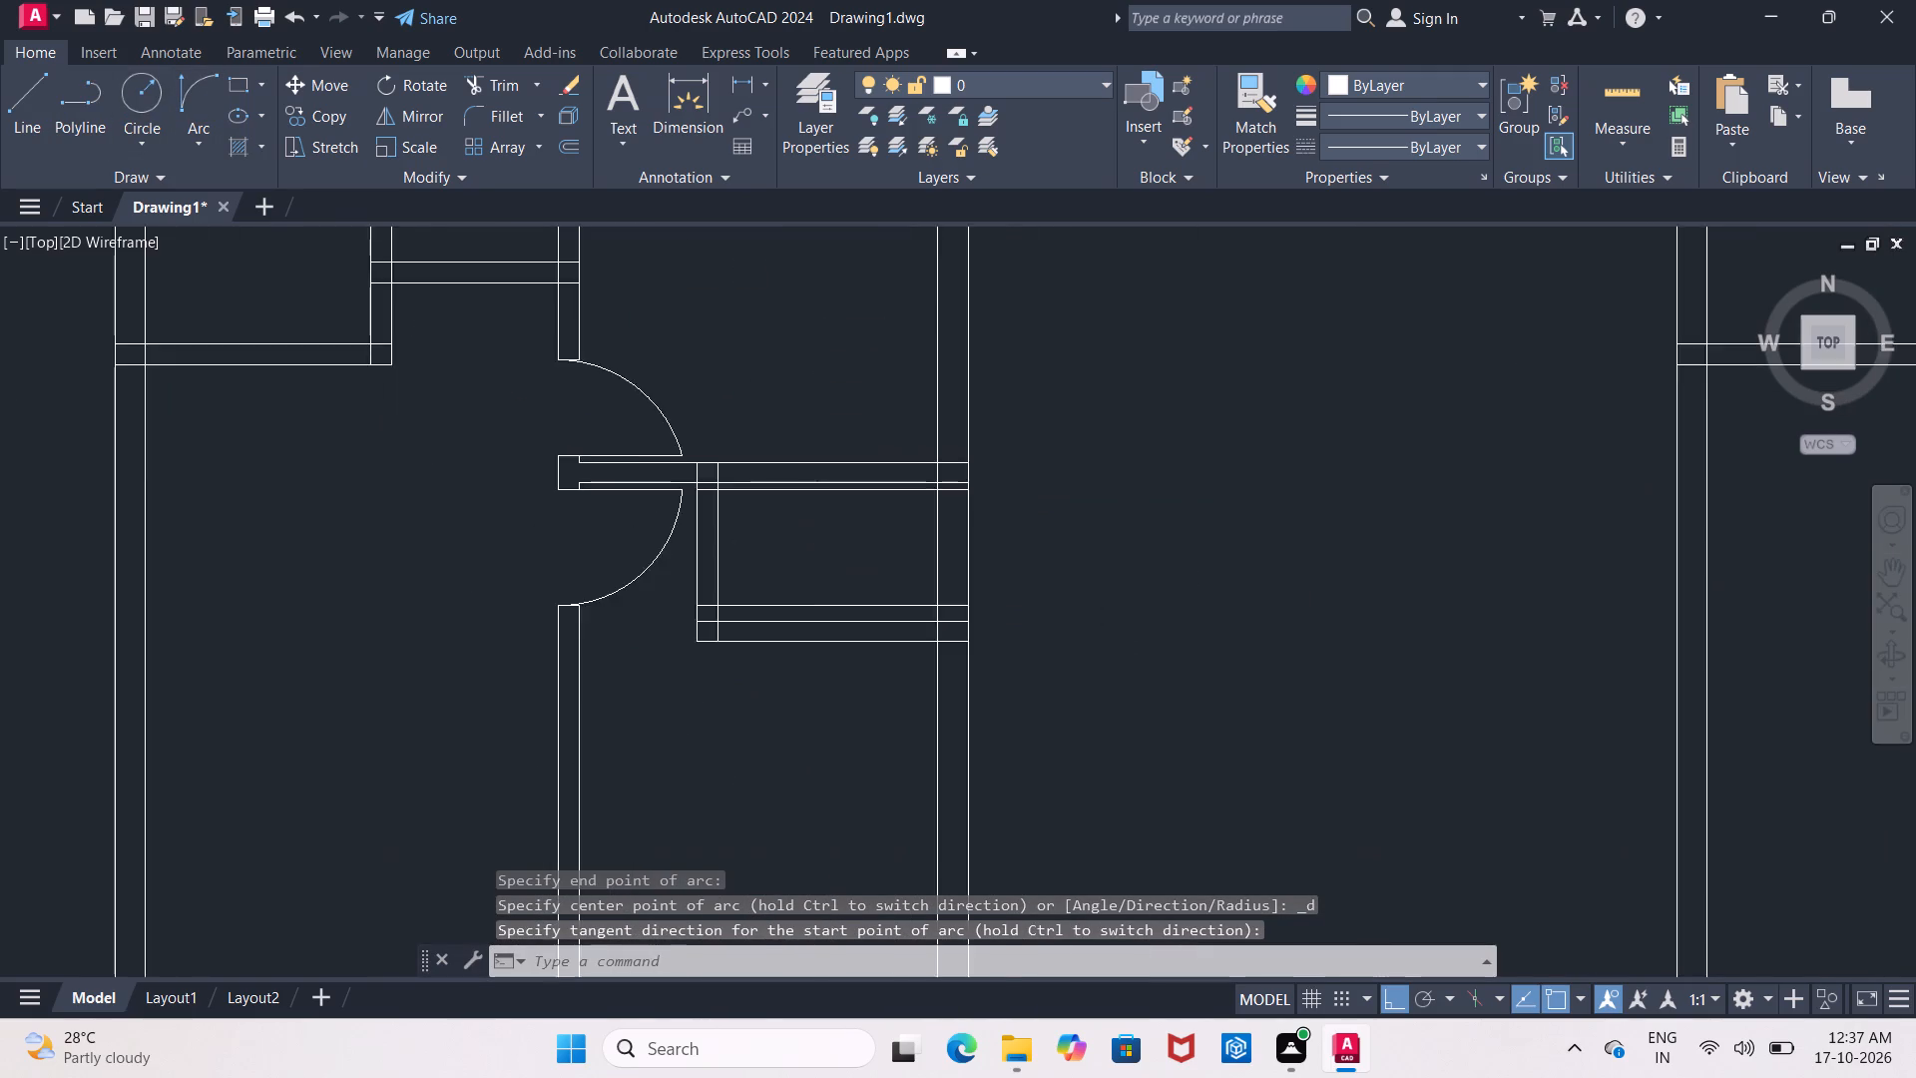
left_click(793, 467)
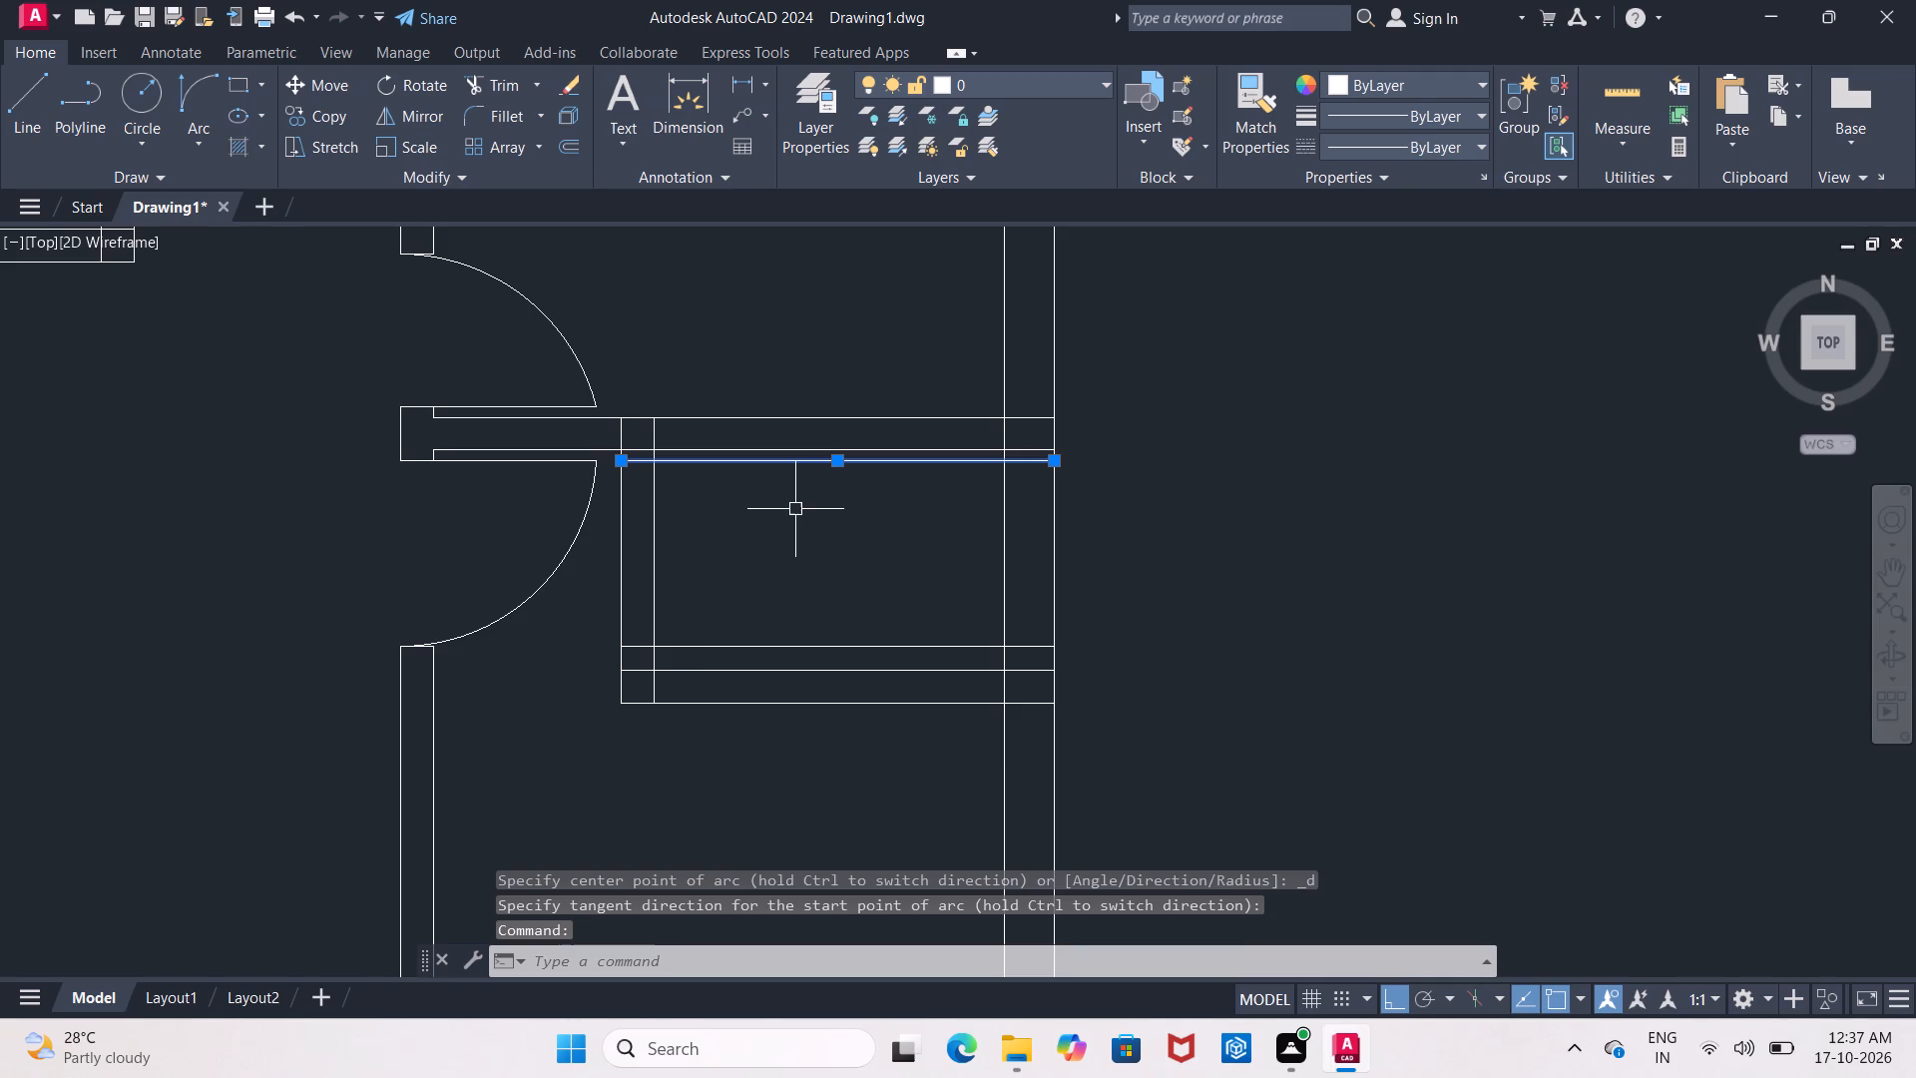
key("Delete")
left_click(767, 642)
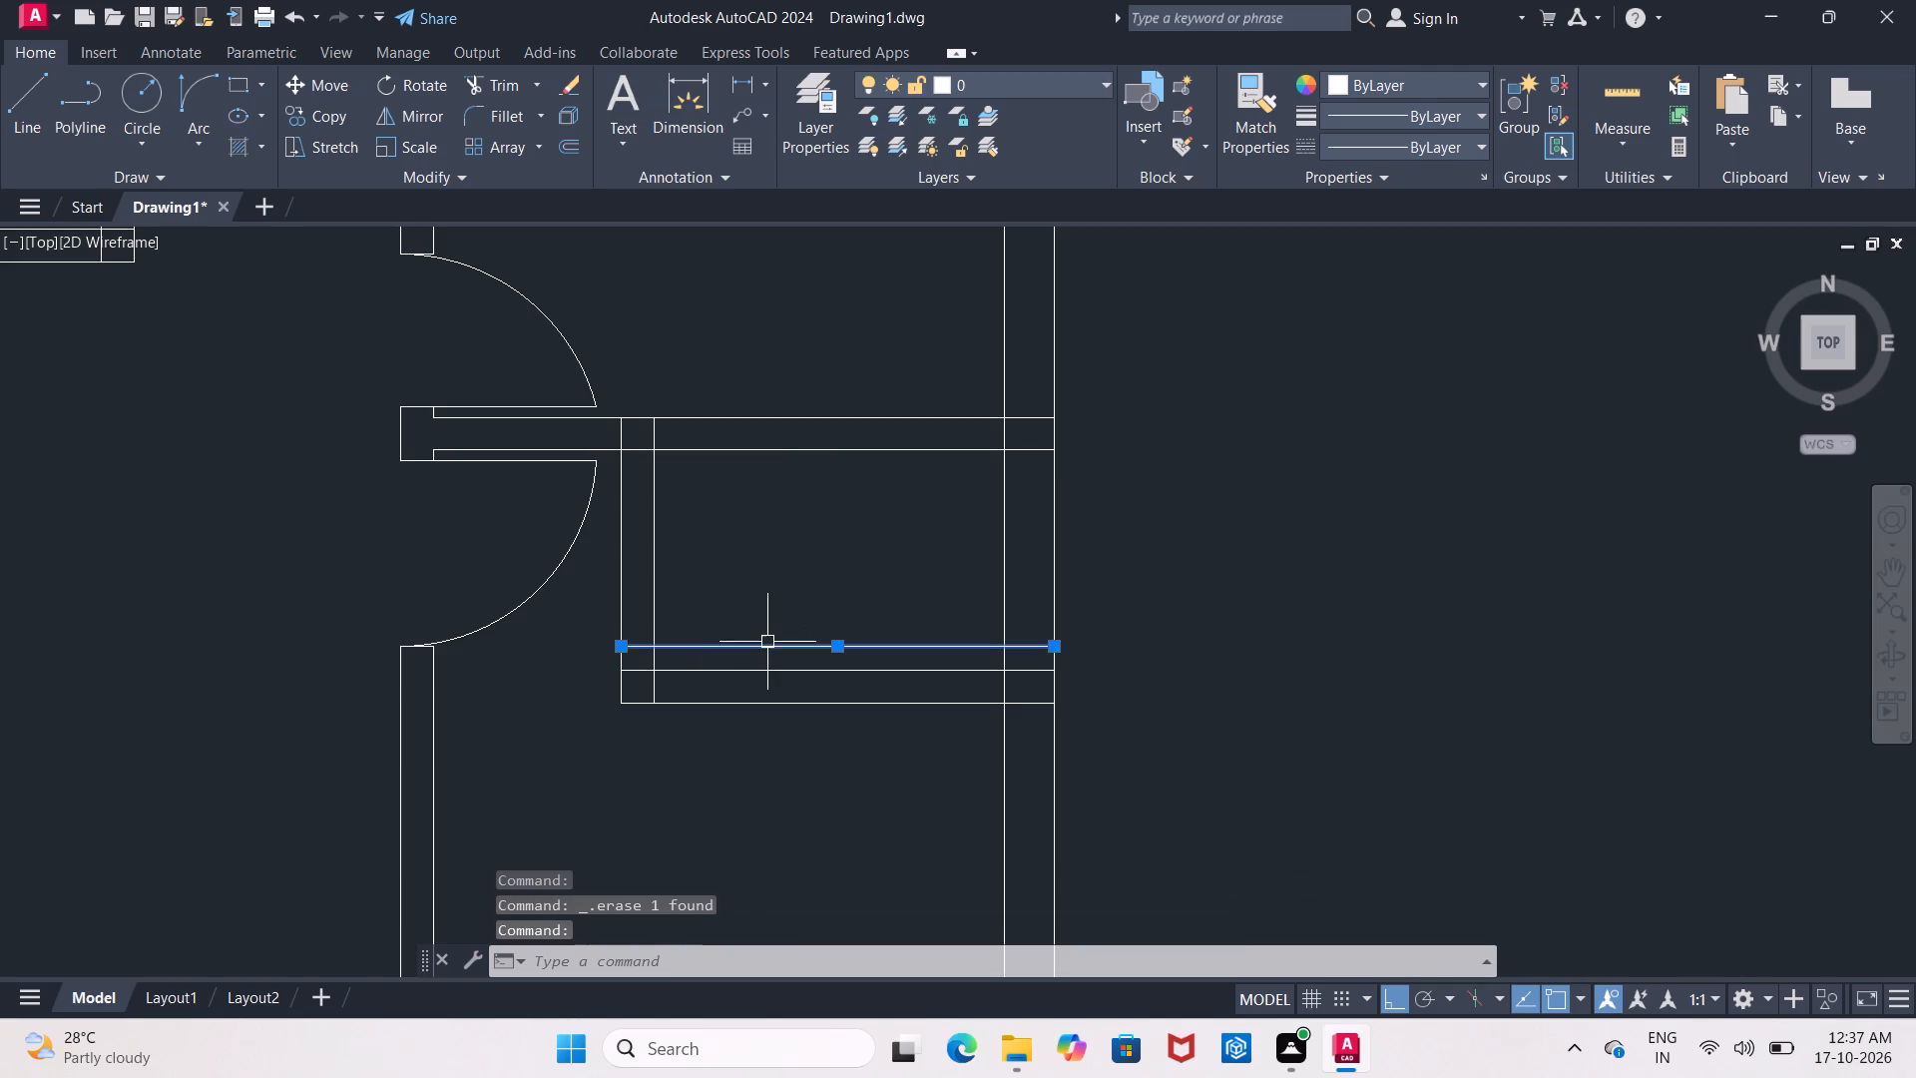
key("Delete")
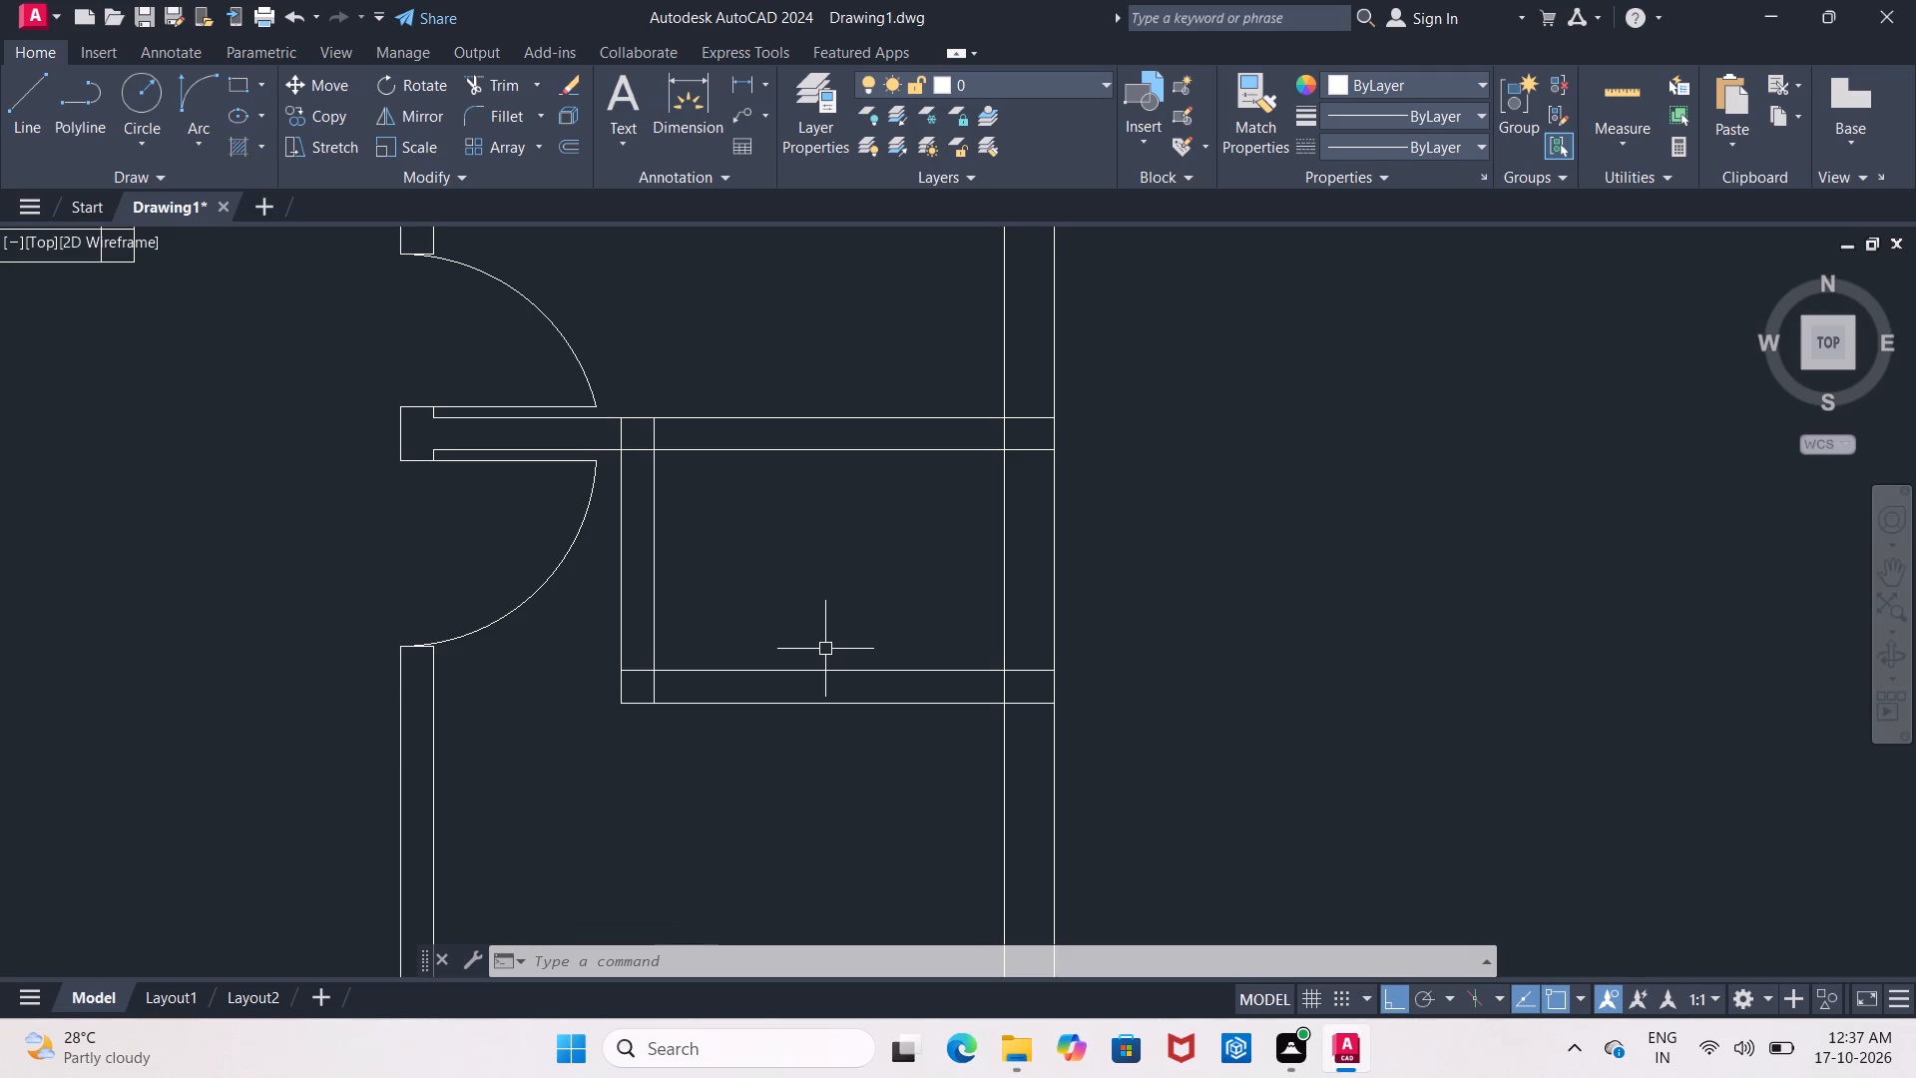
Offset the inner line of the small room's vertical partition 2" into the room.
key("o")
key("Return")
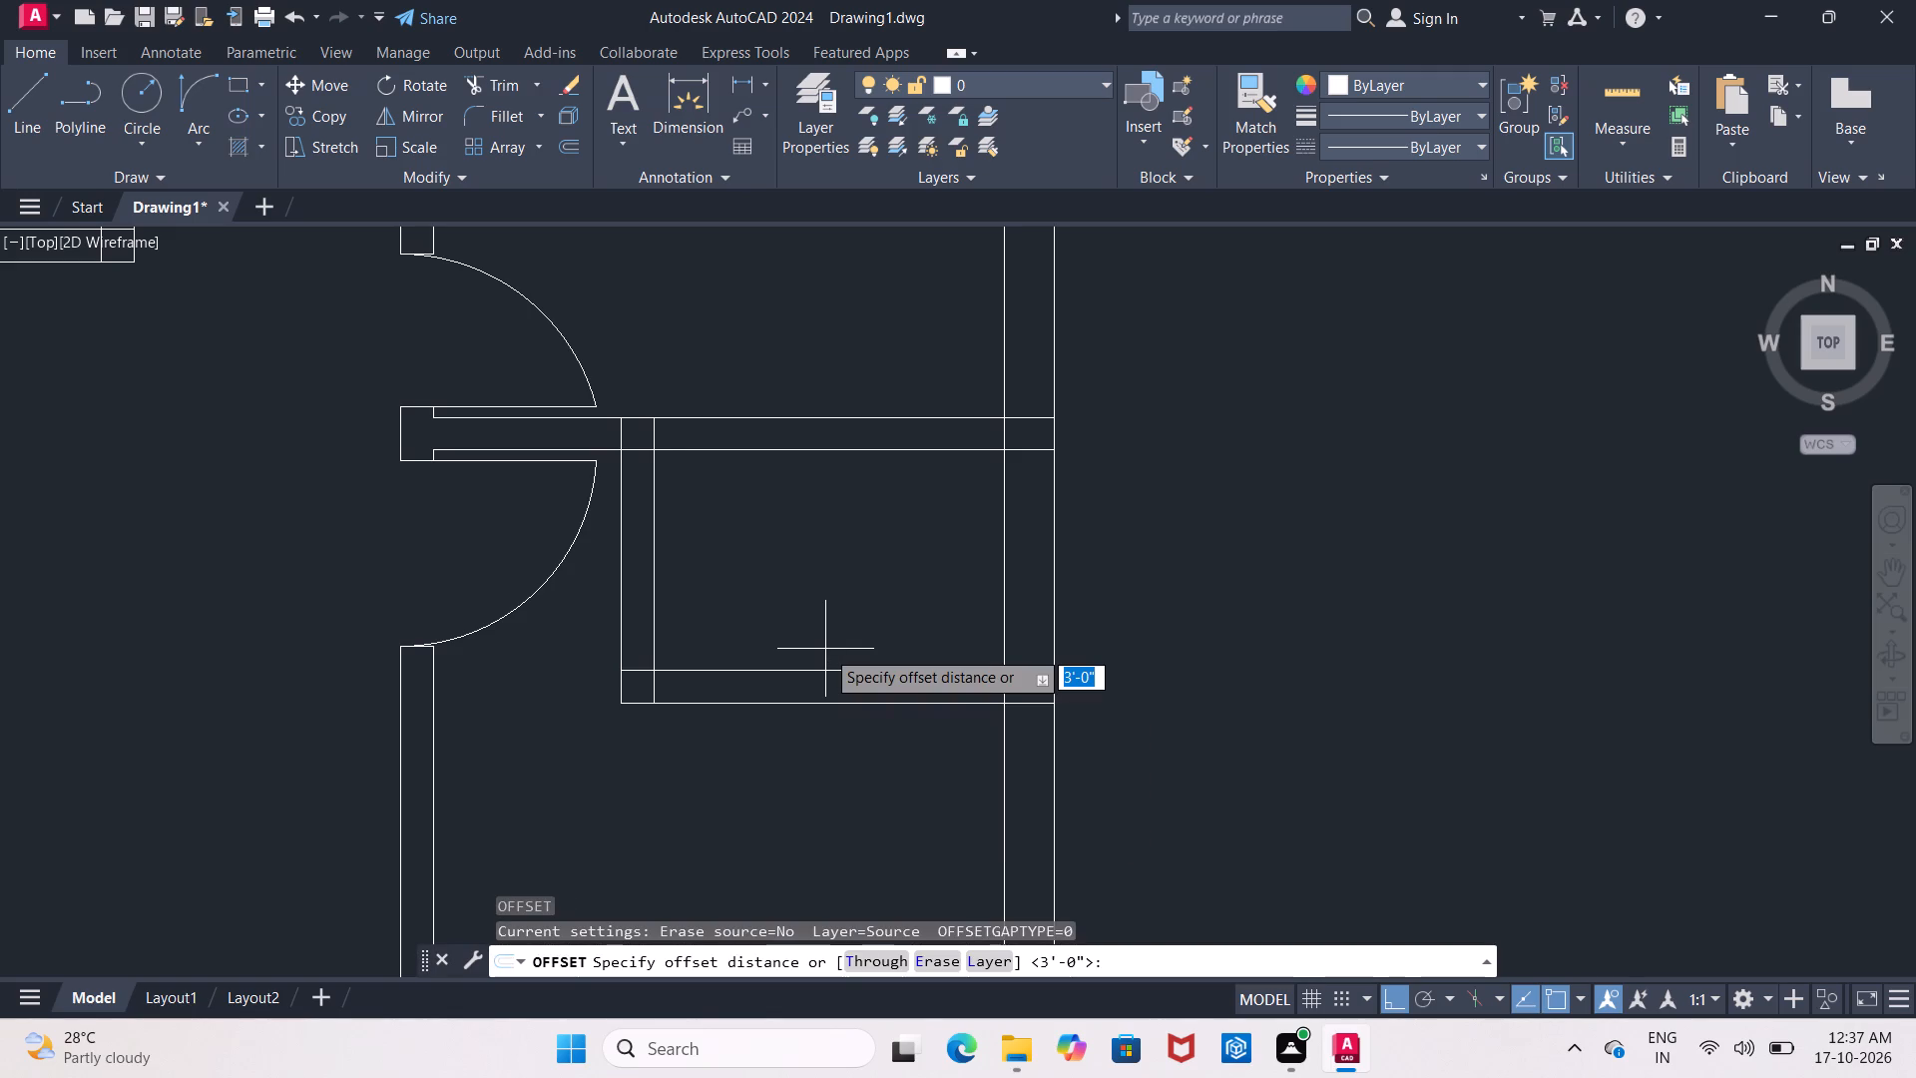
key("2")
key("shift+quotedbl")
key("Return")
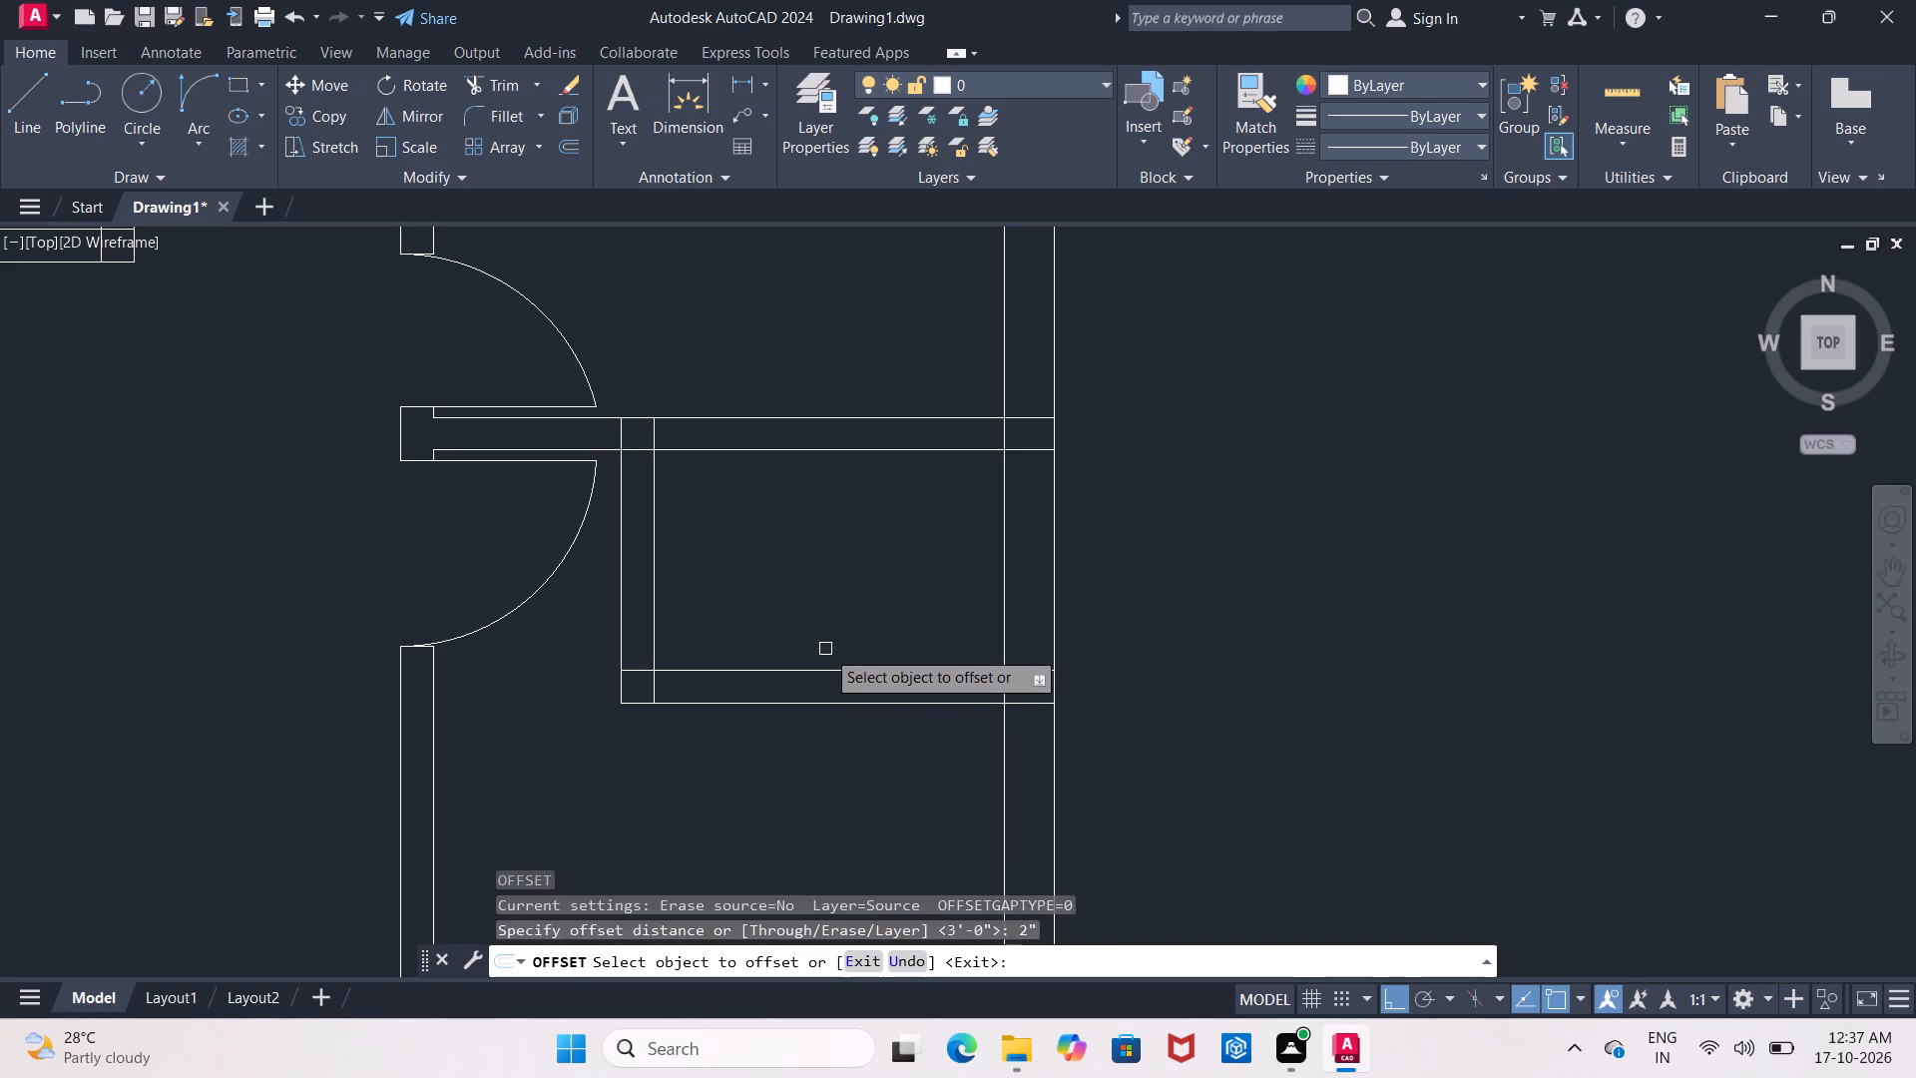
left_click(657, 632)
left_click(738, 646)
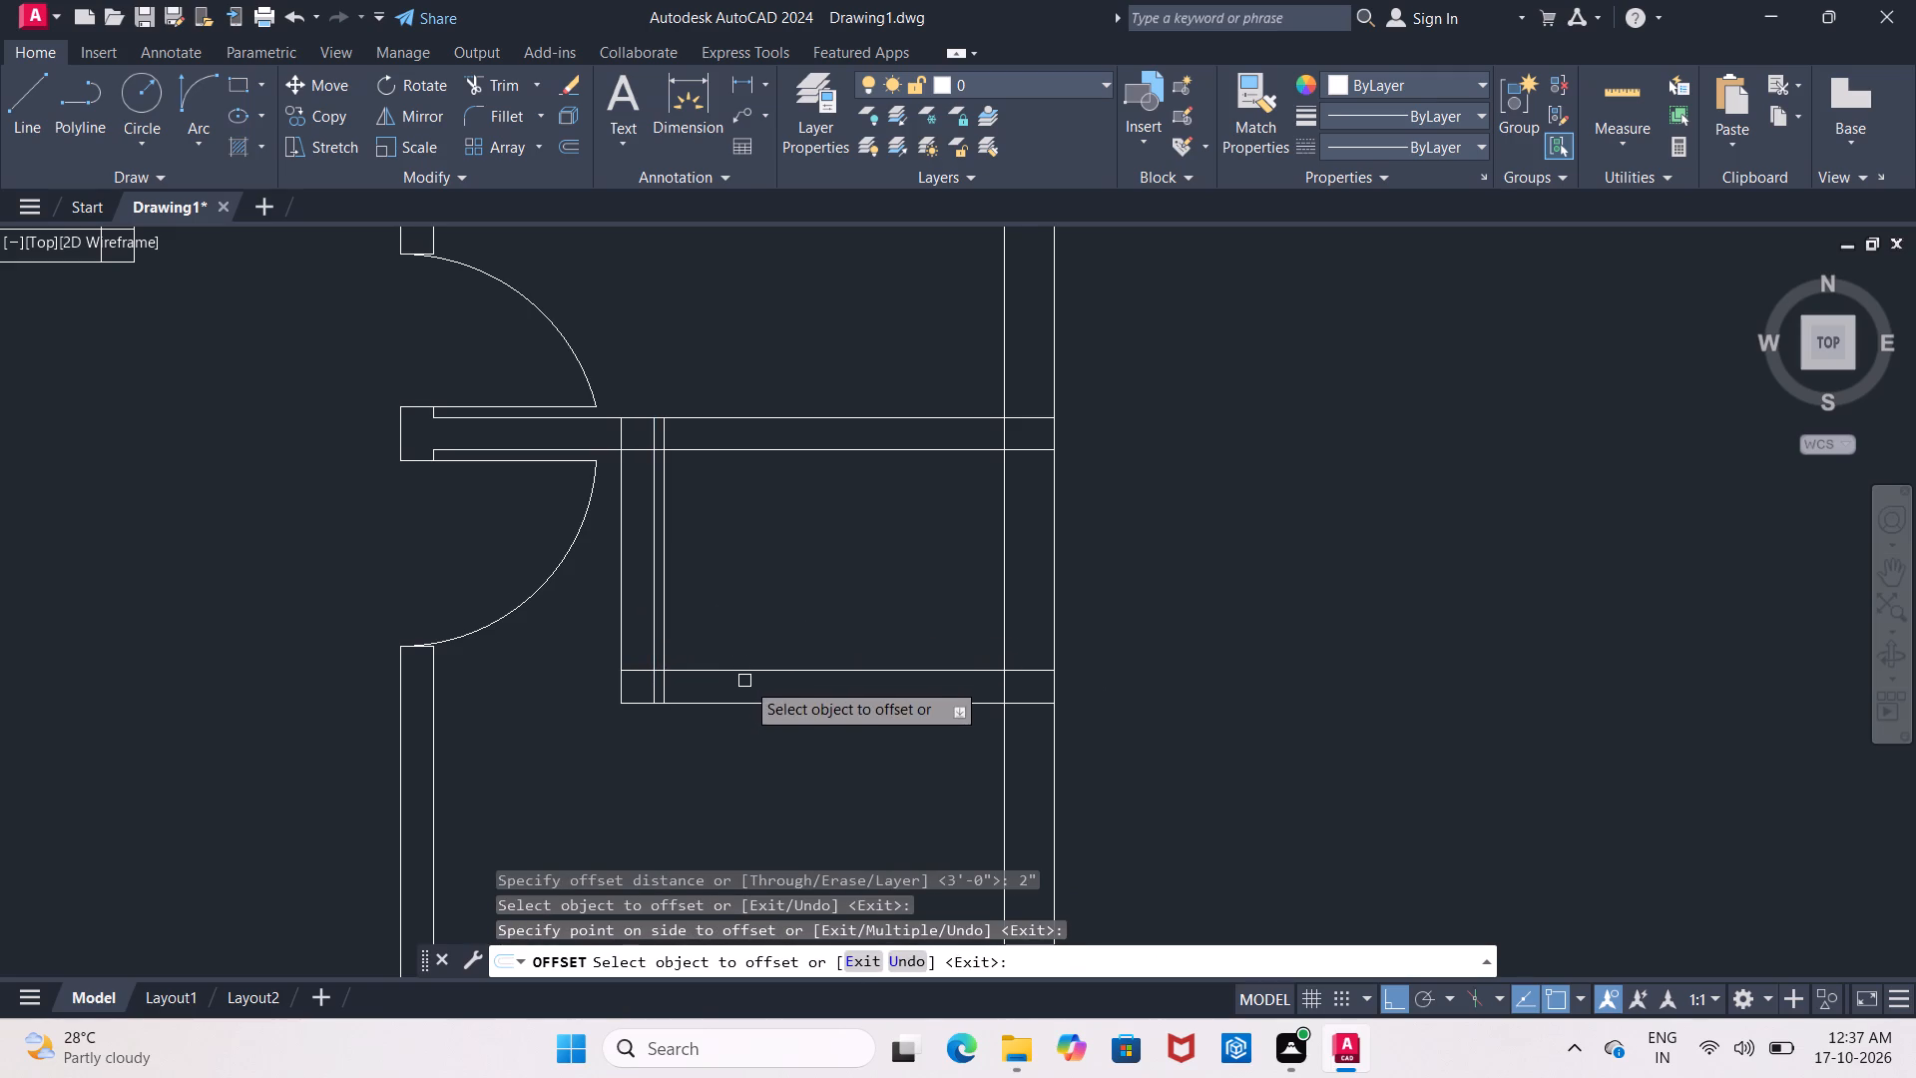
key("Return")
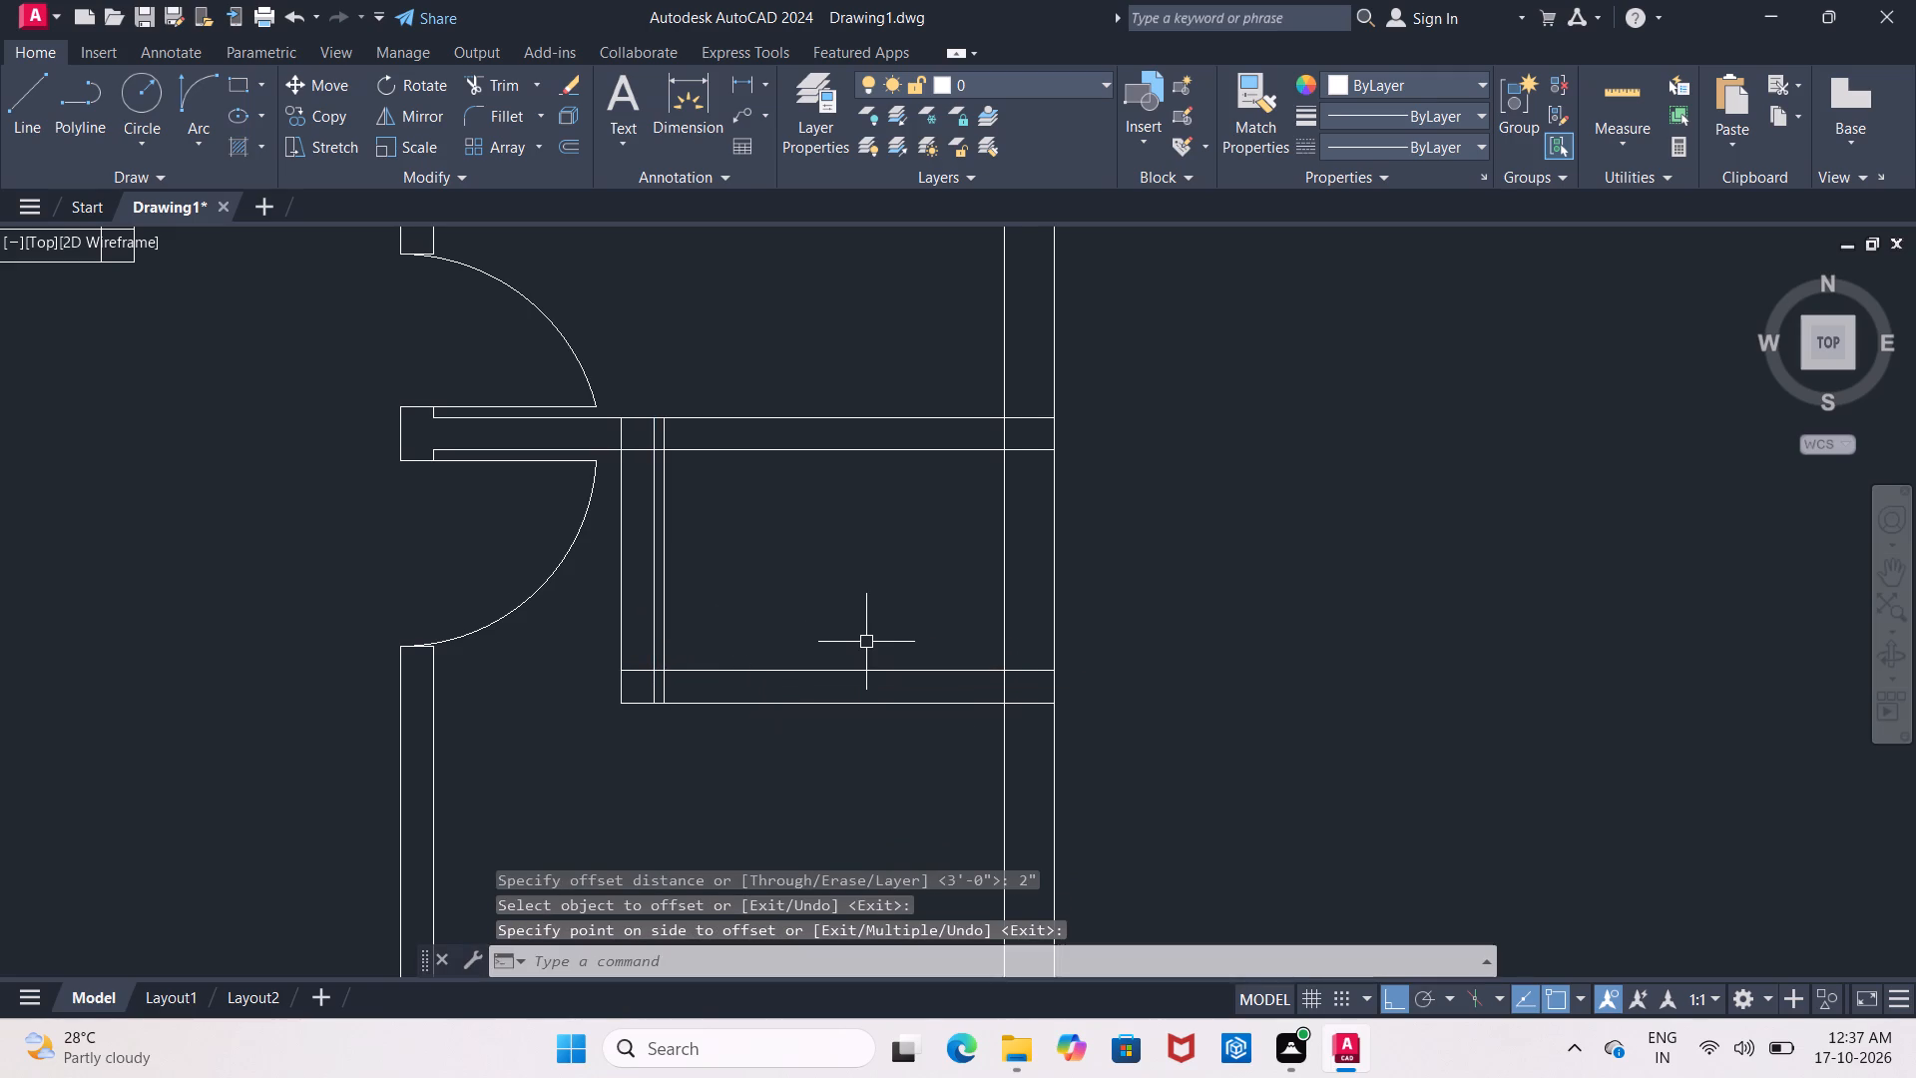
Offset the outer line of the small room's vertical partition inward and its bottom line upward, both by 3'.
key("Return")
key("3")
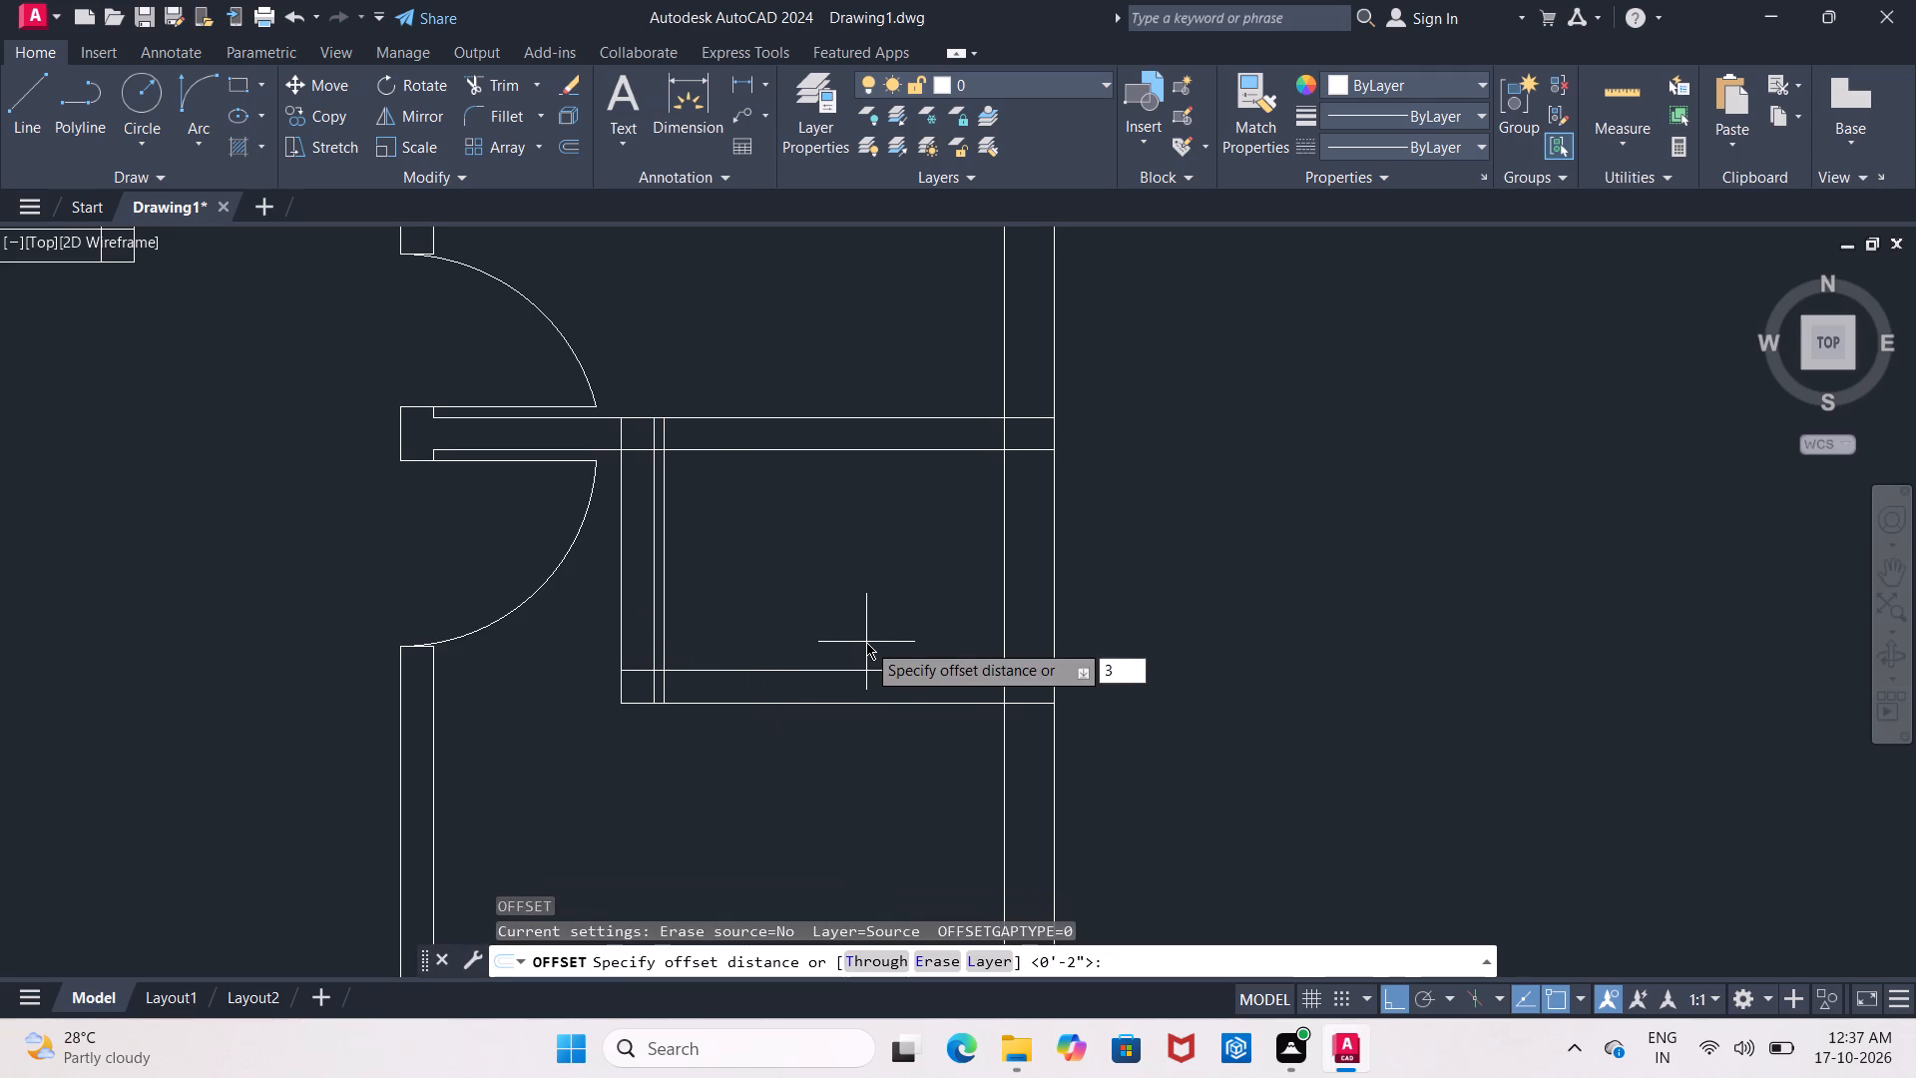
key("apostrophe")
key("Return")
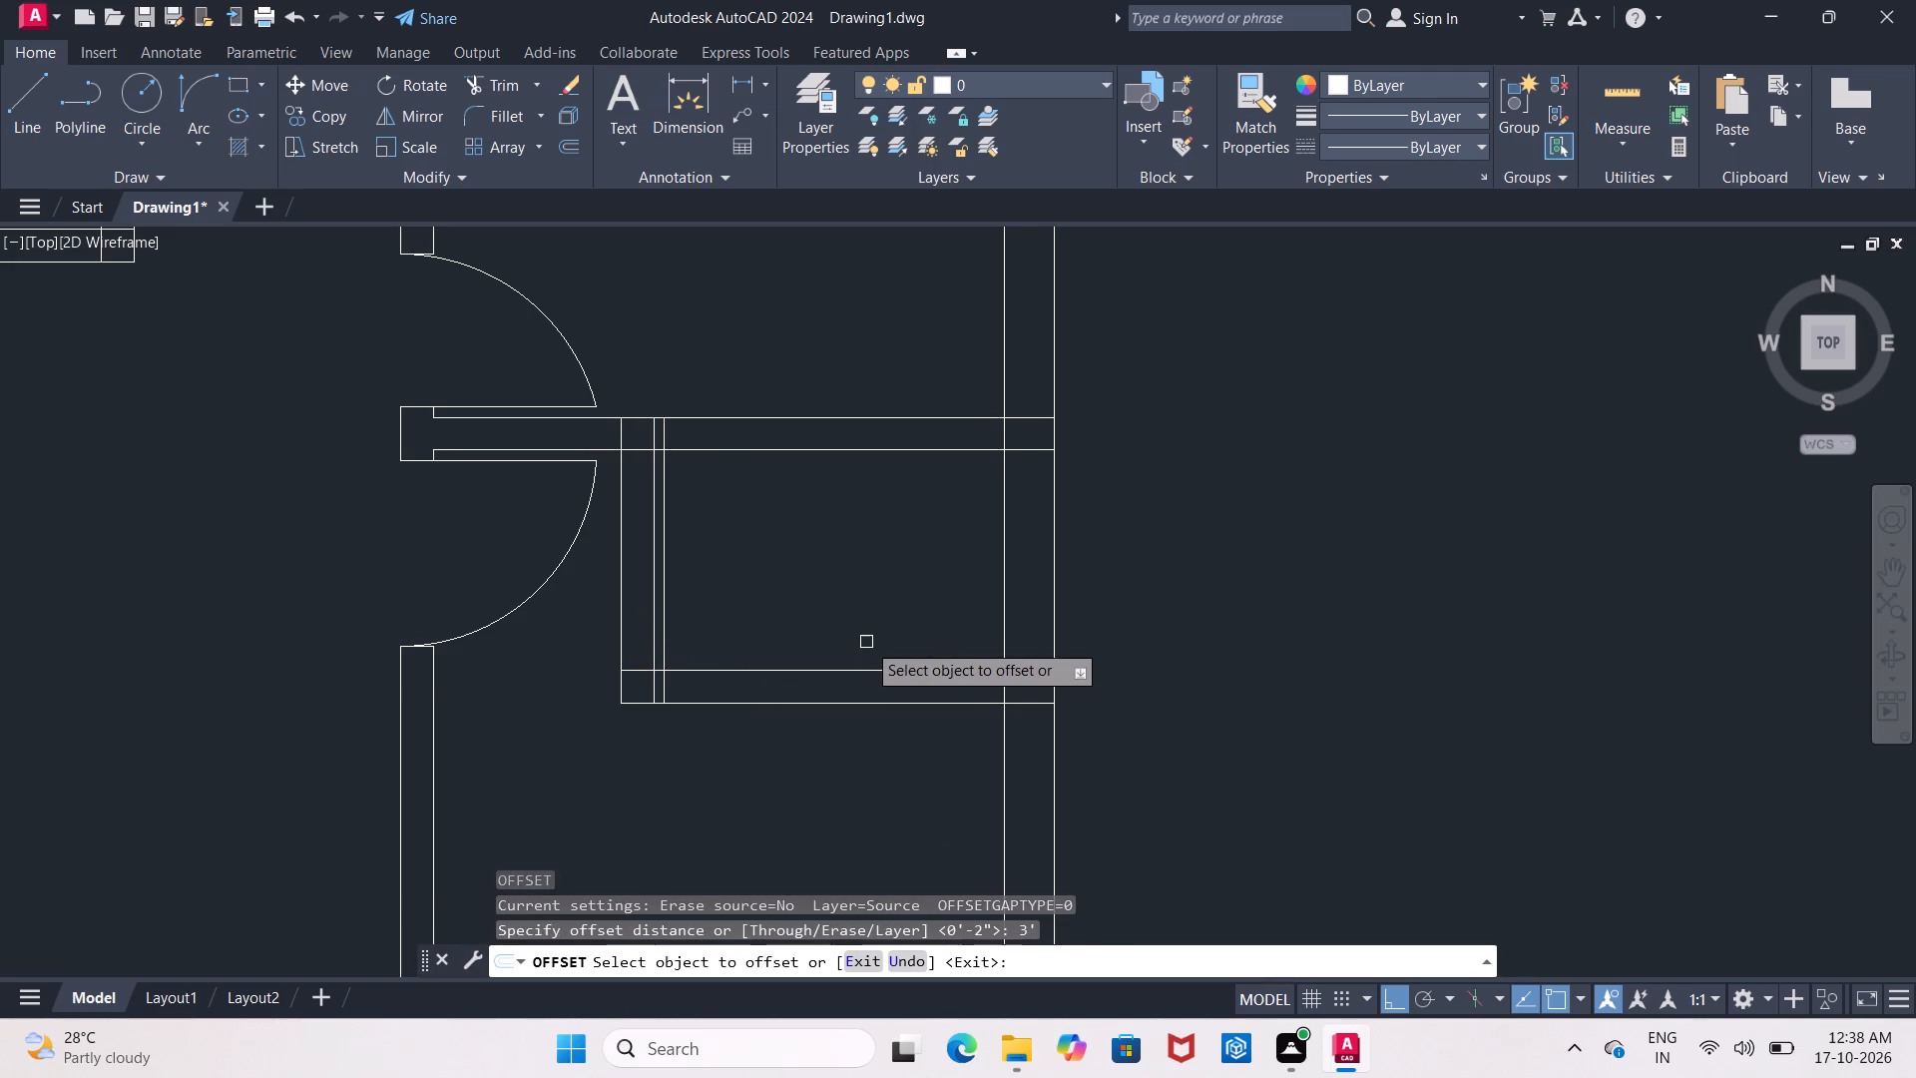
left_click(625, 652)
left_click(749, 650)
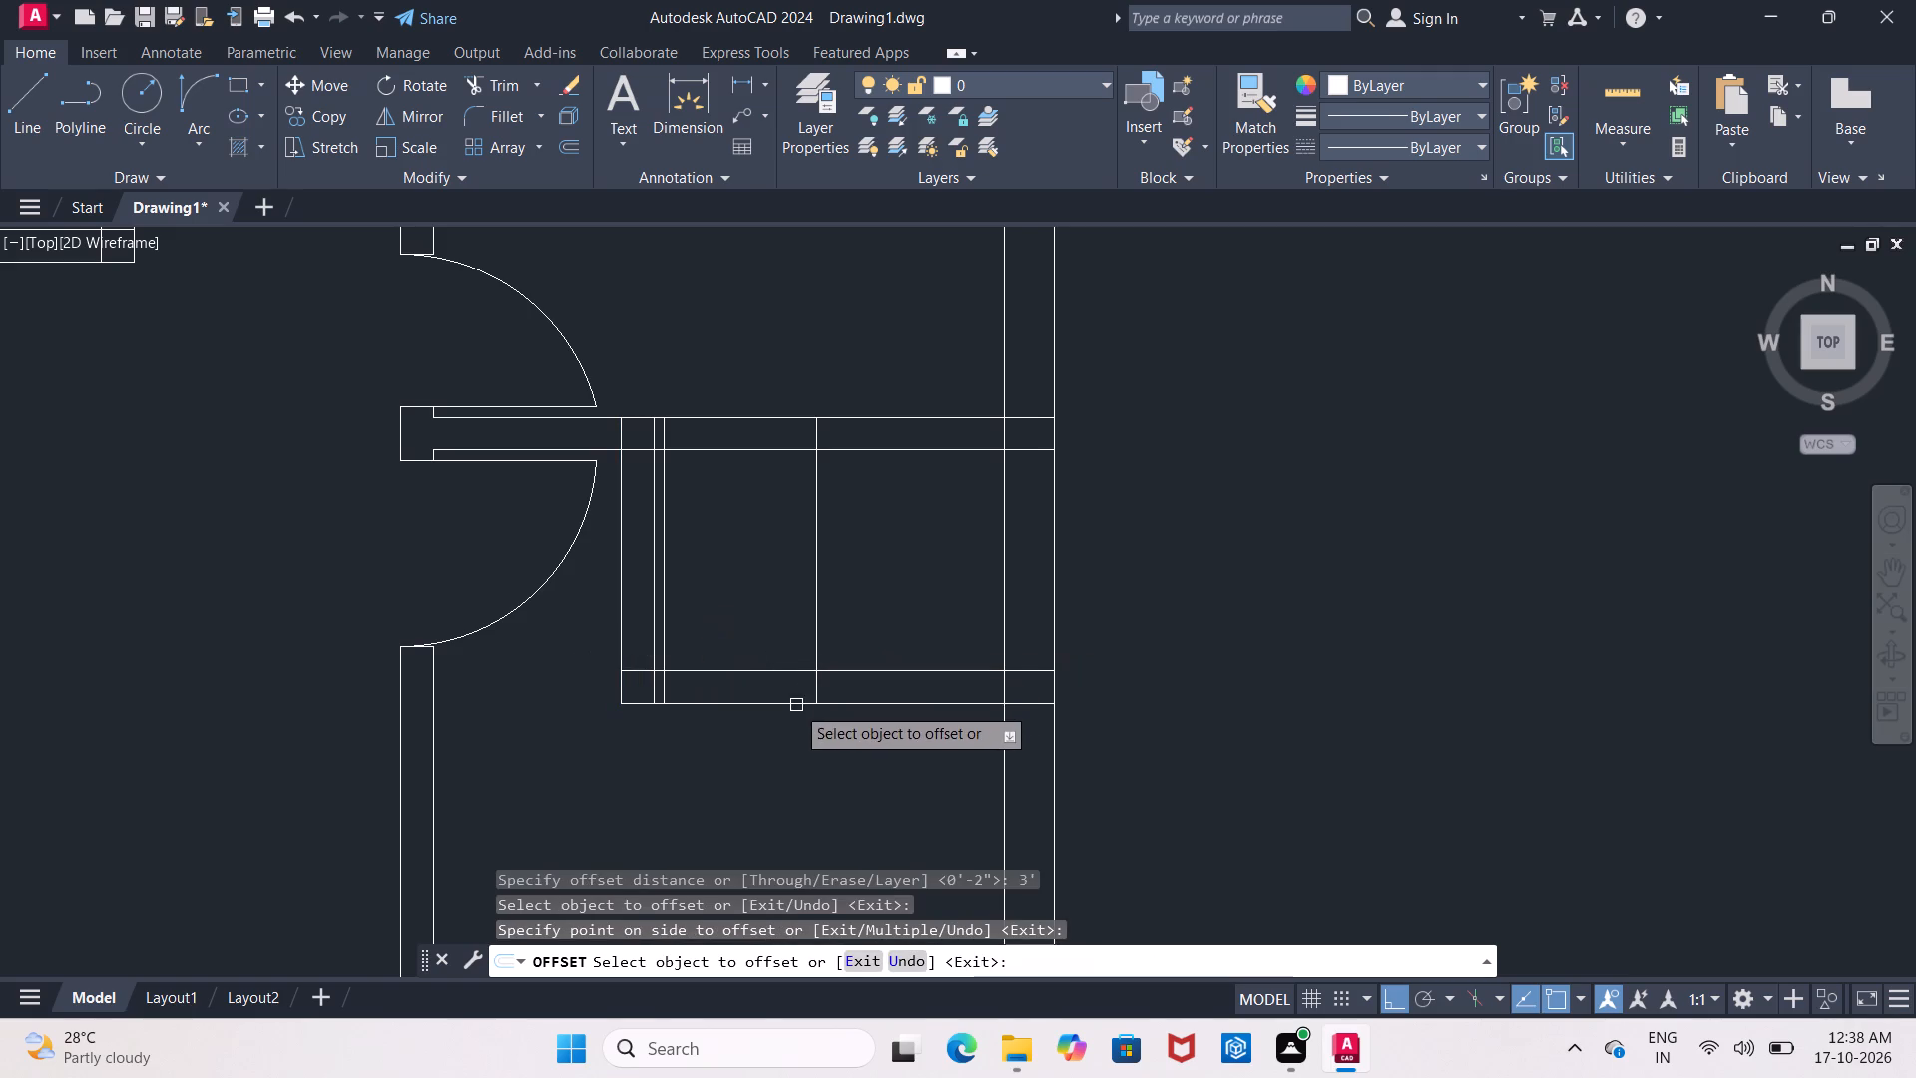
left_click(795, 705)
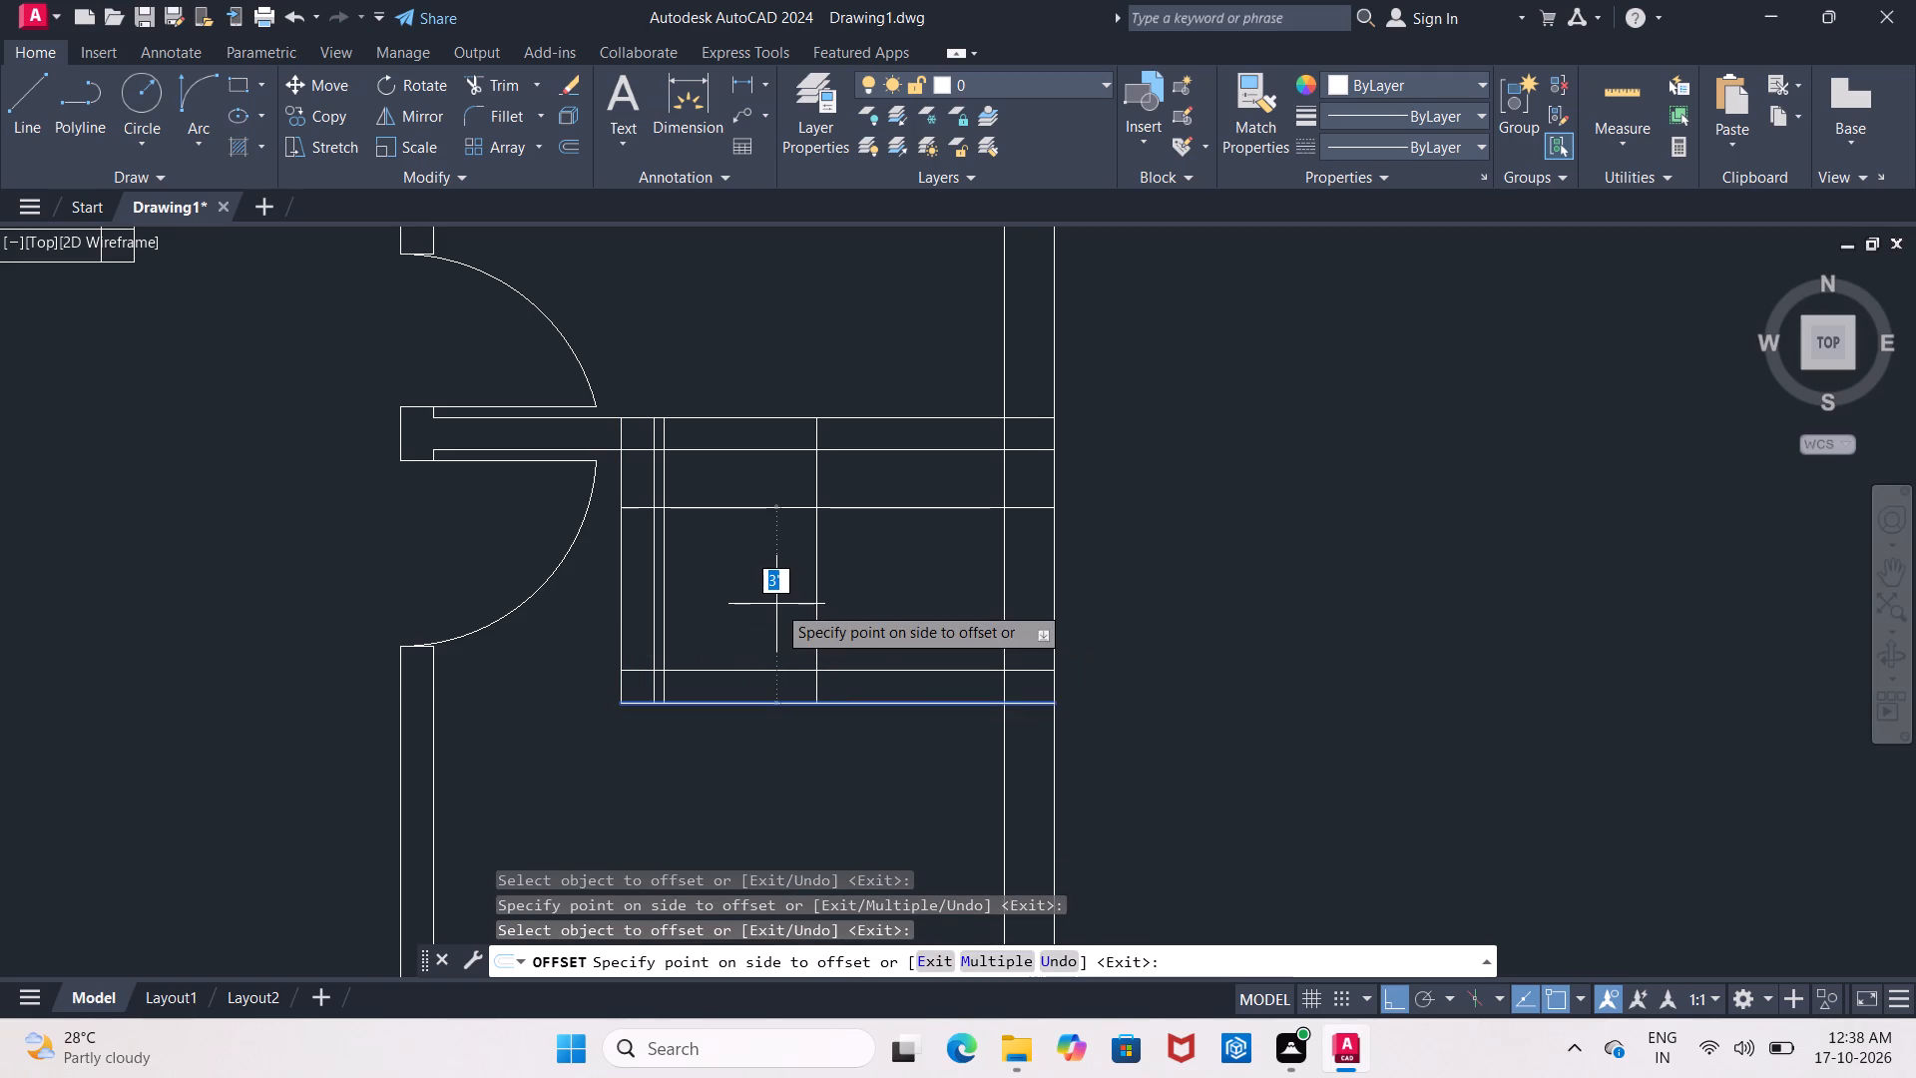
left_click(776, 604)
key("Escape")
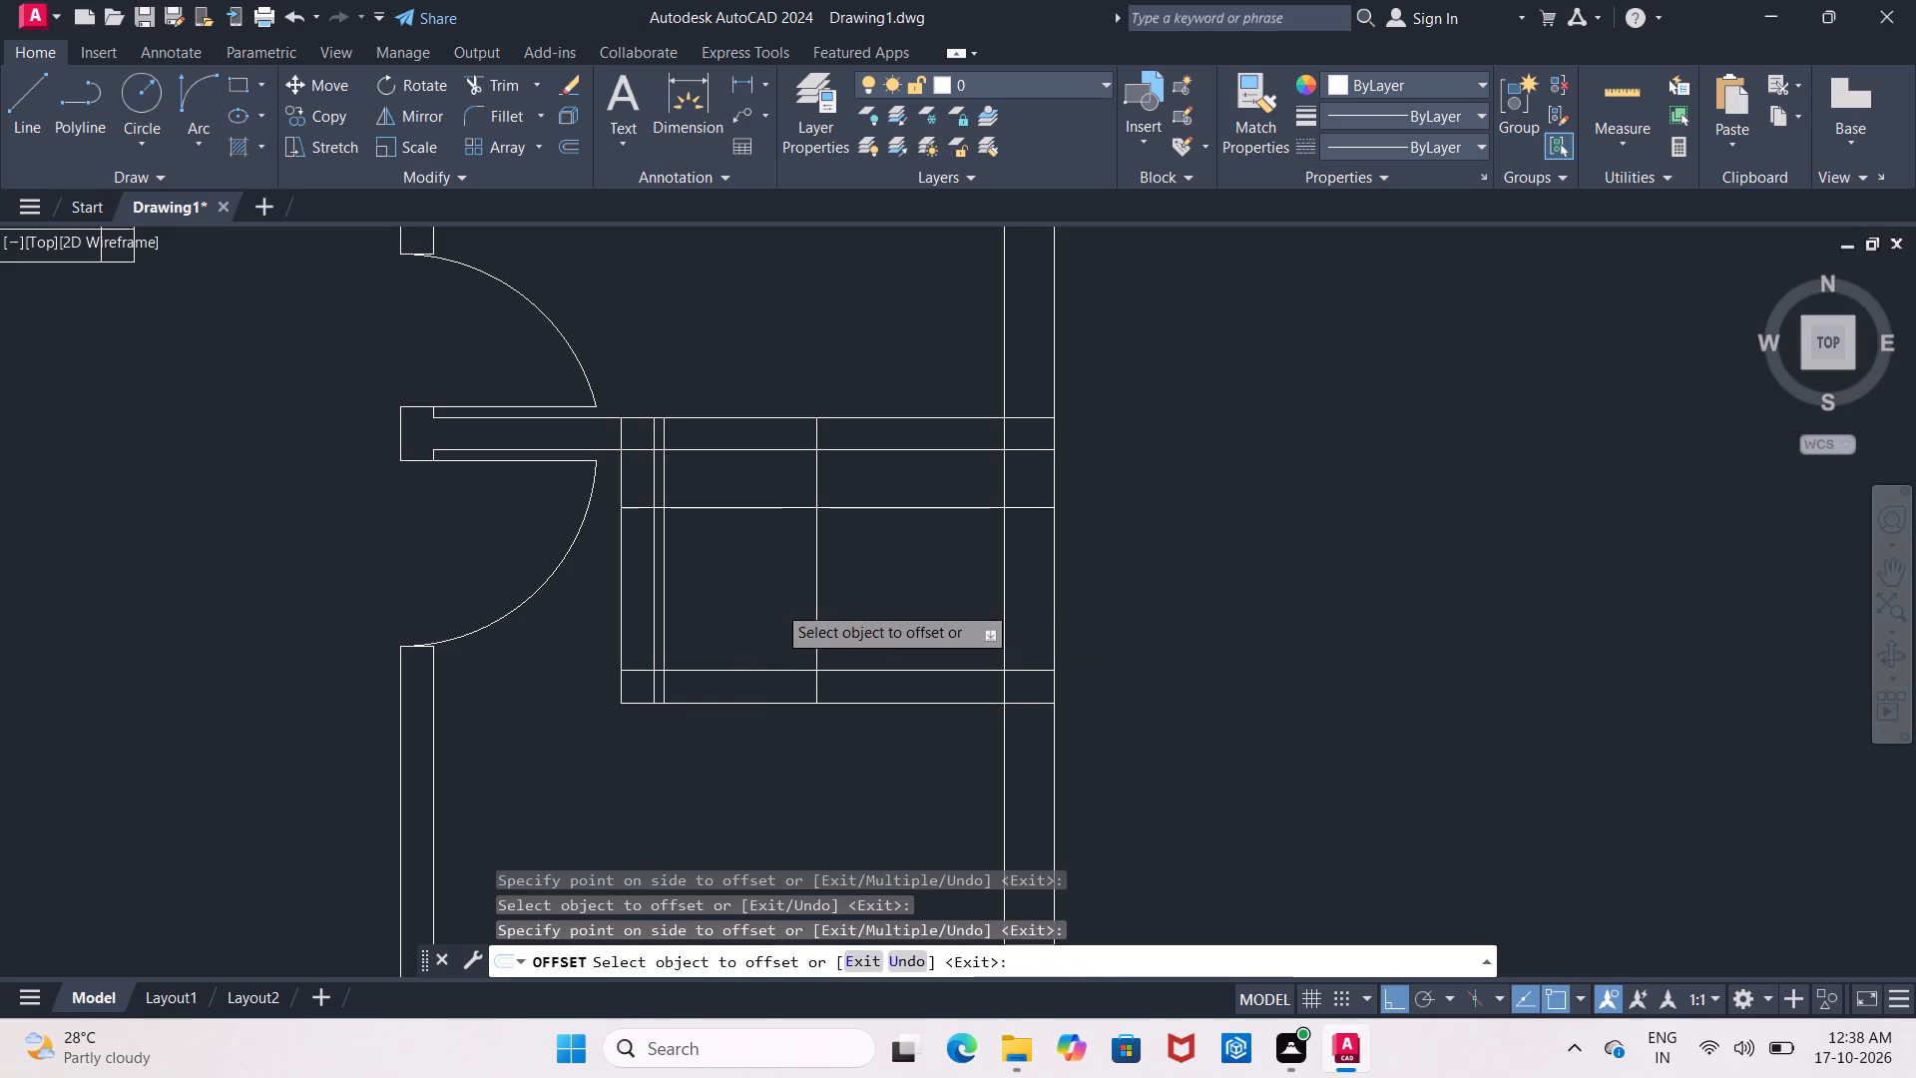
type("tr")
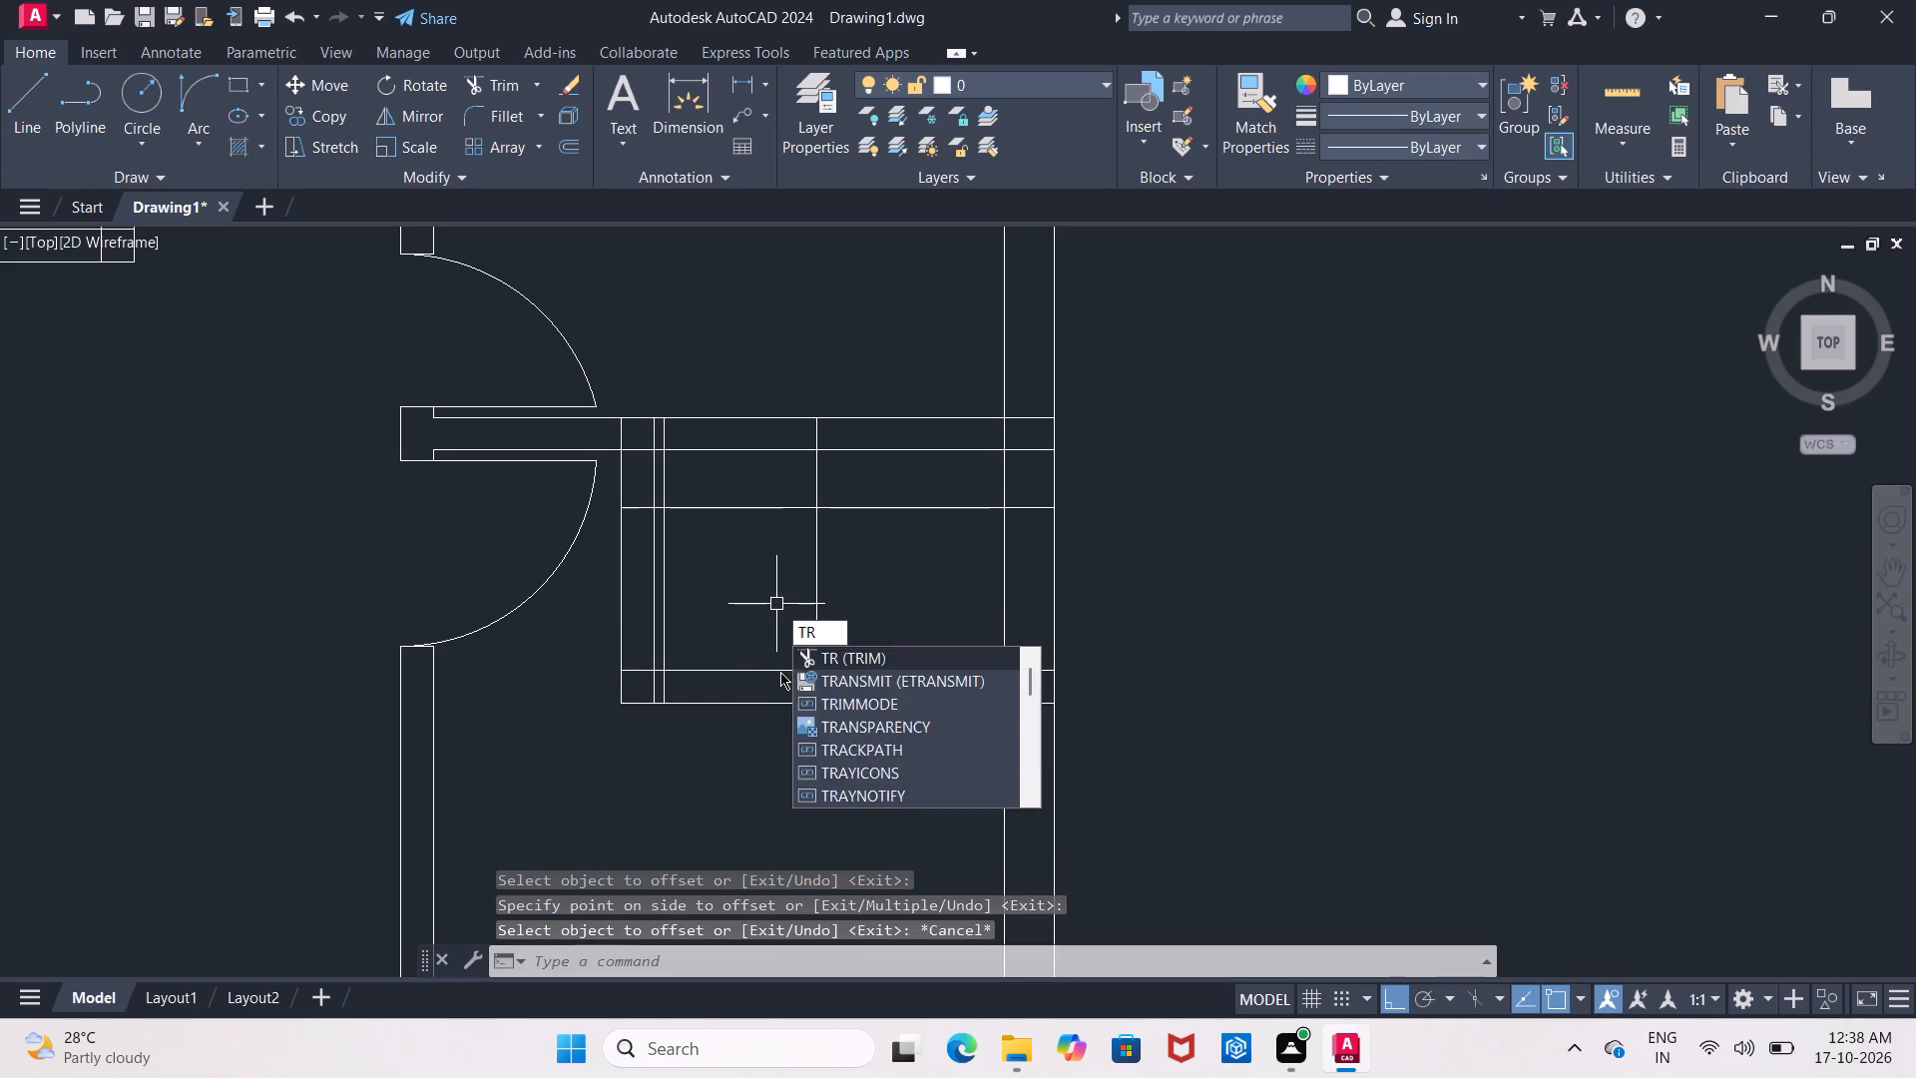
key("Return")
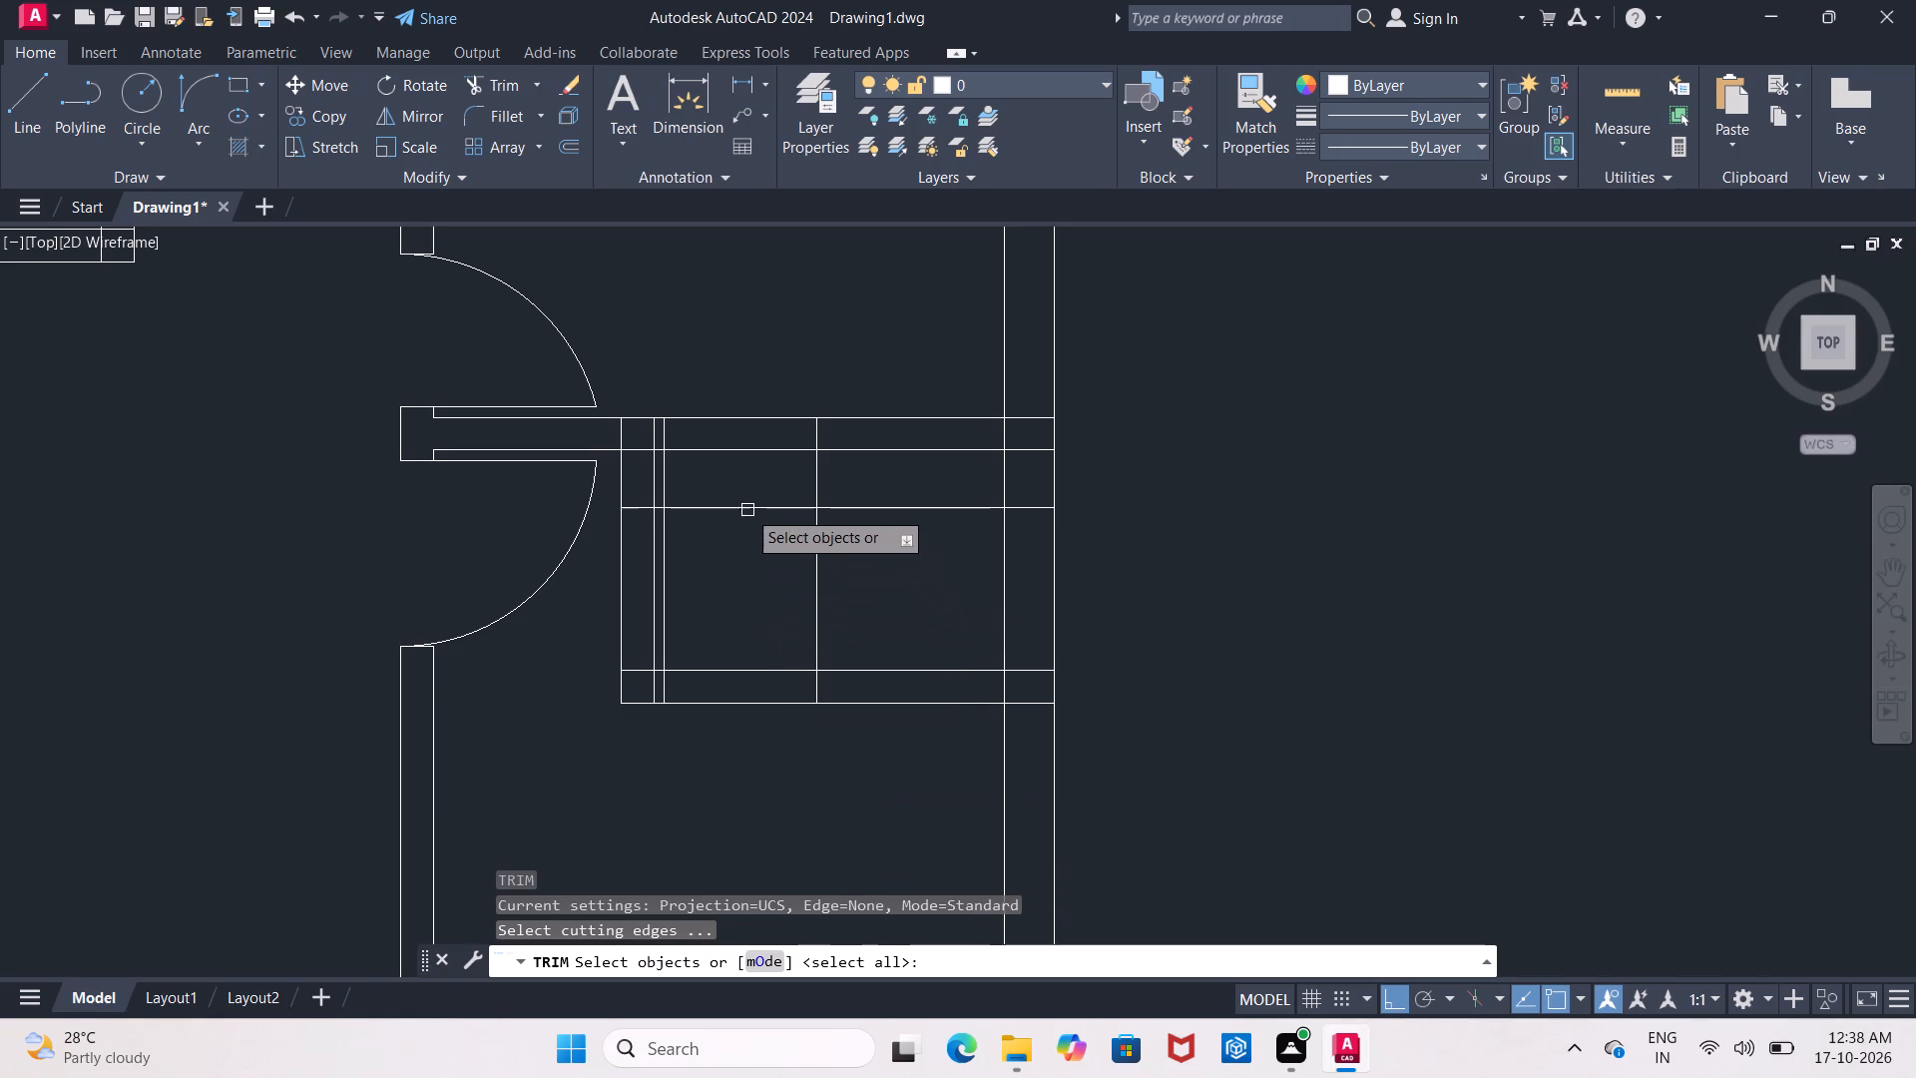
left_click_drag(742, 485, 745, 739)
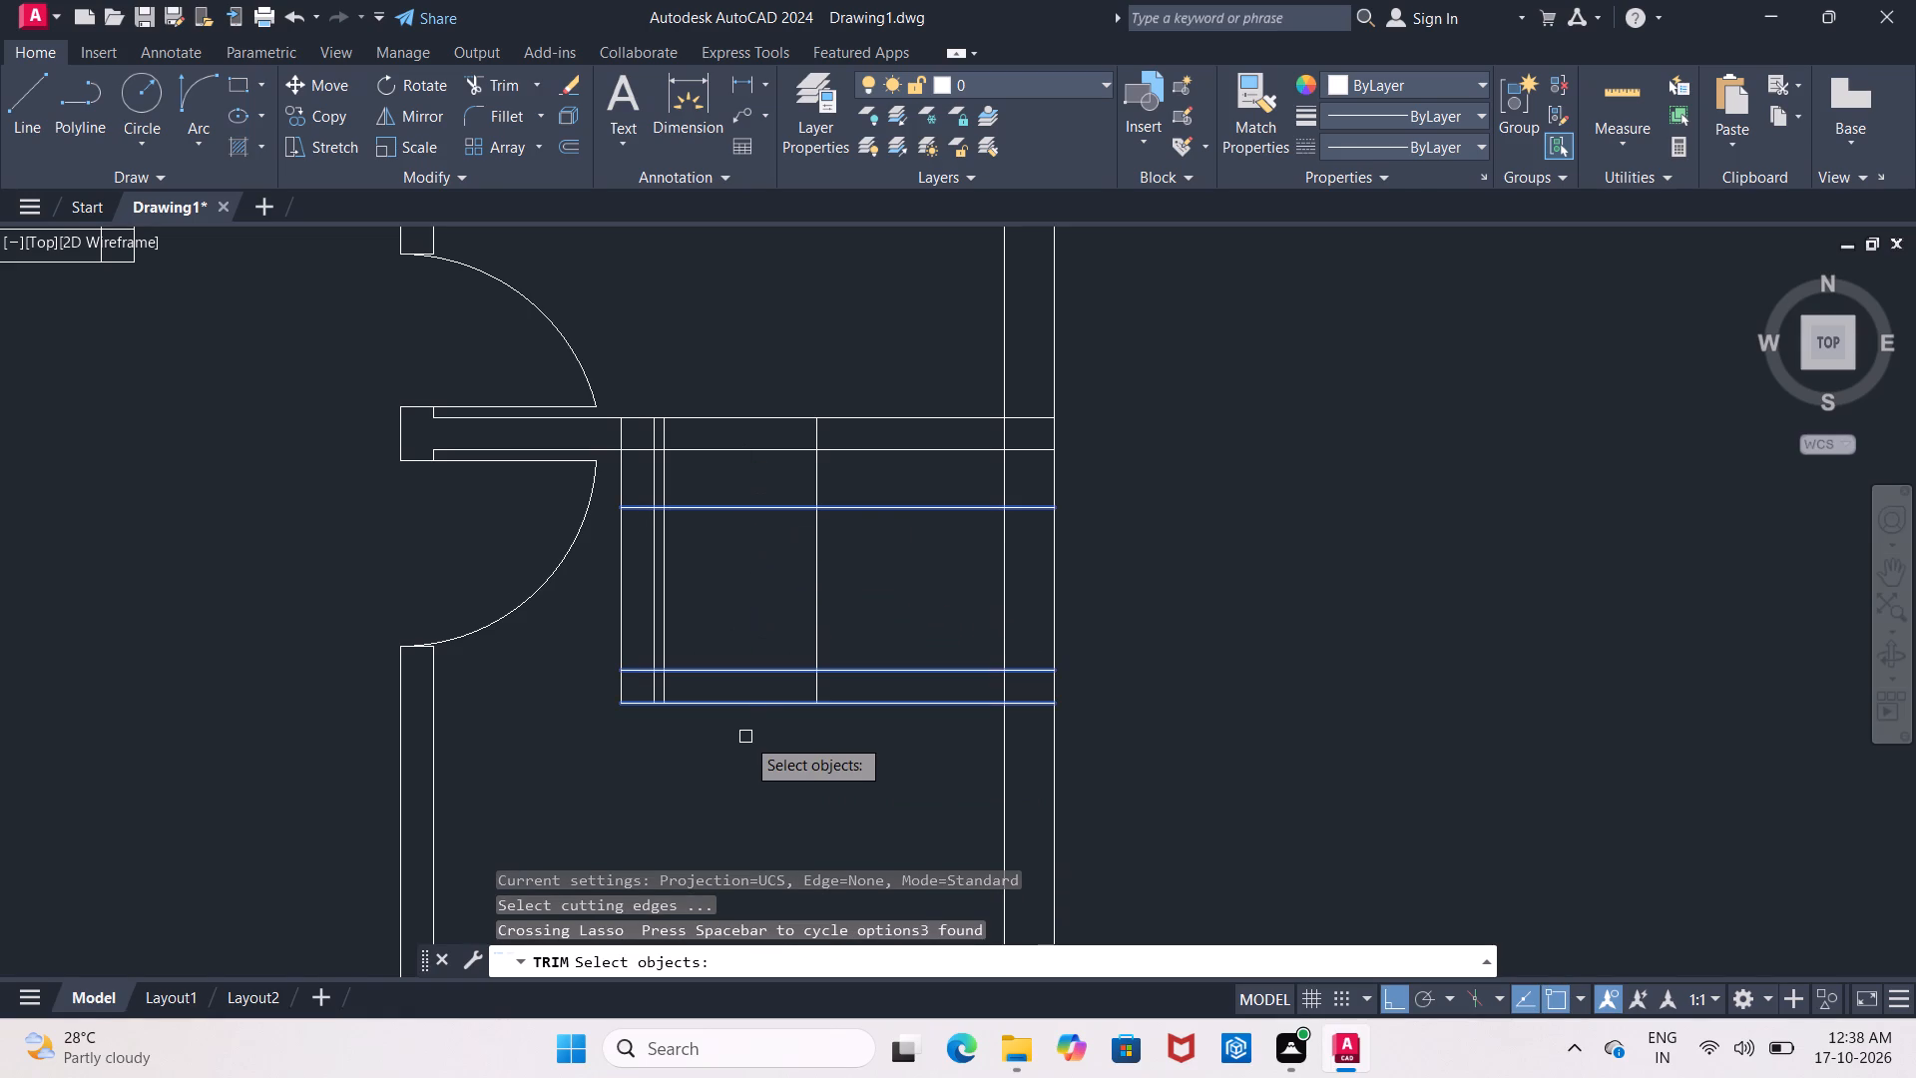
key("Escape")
Trim the lower partition's lines and the 3' horizontal guide between the 2" offset line and the 3' vertical line, forming the door opening.
type("tr")
key("Return")
key("Return")
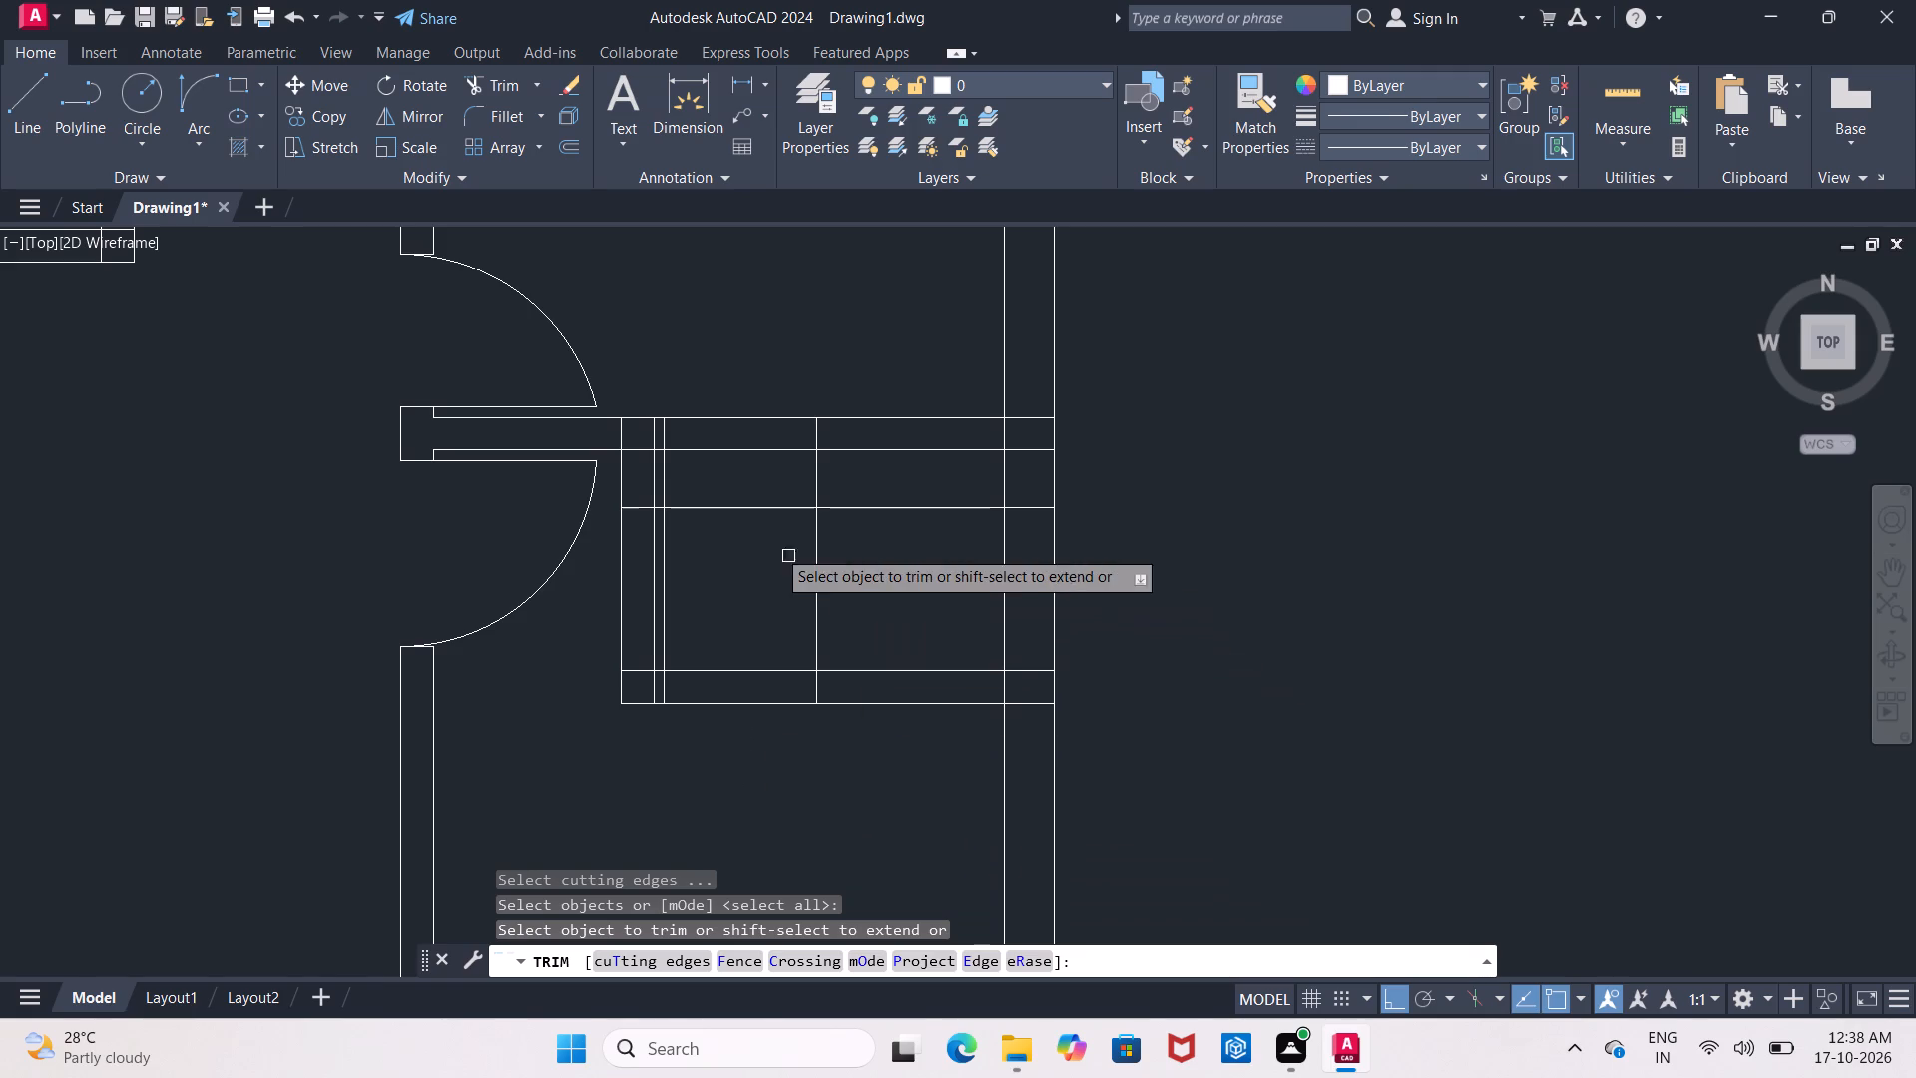
left_click(750, 483)
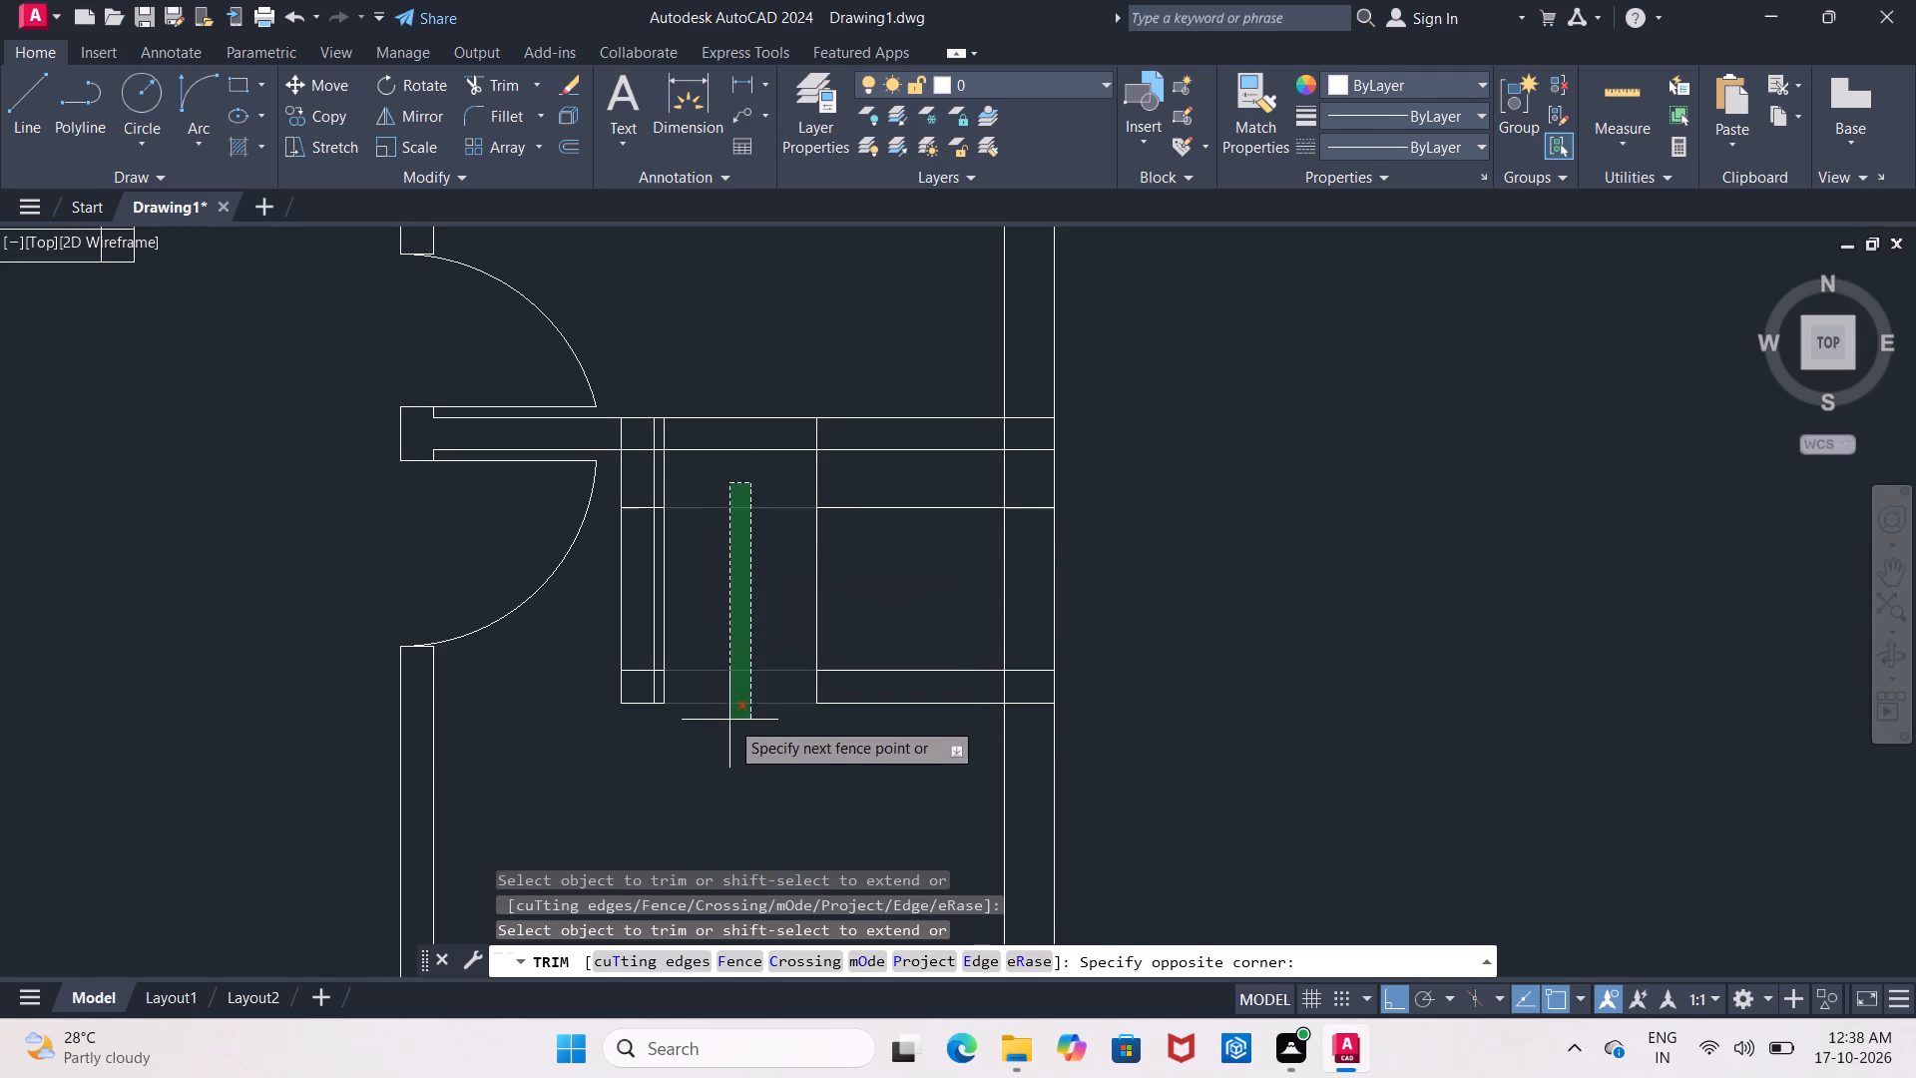
left_click(729, 720)
Trim the excess of both vertical offset lines and the short crossings beside the partition, leaving the door leaf and the opening's jamb.
left_click(821, 488)
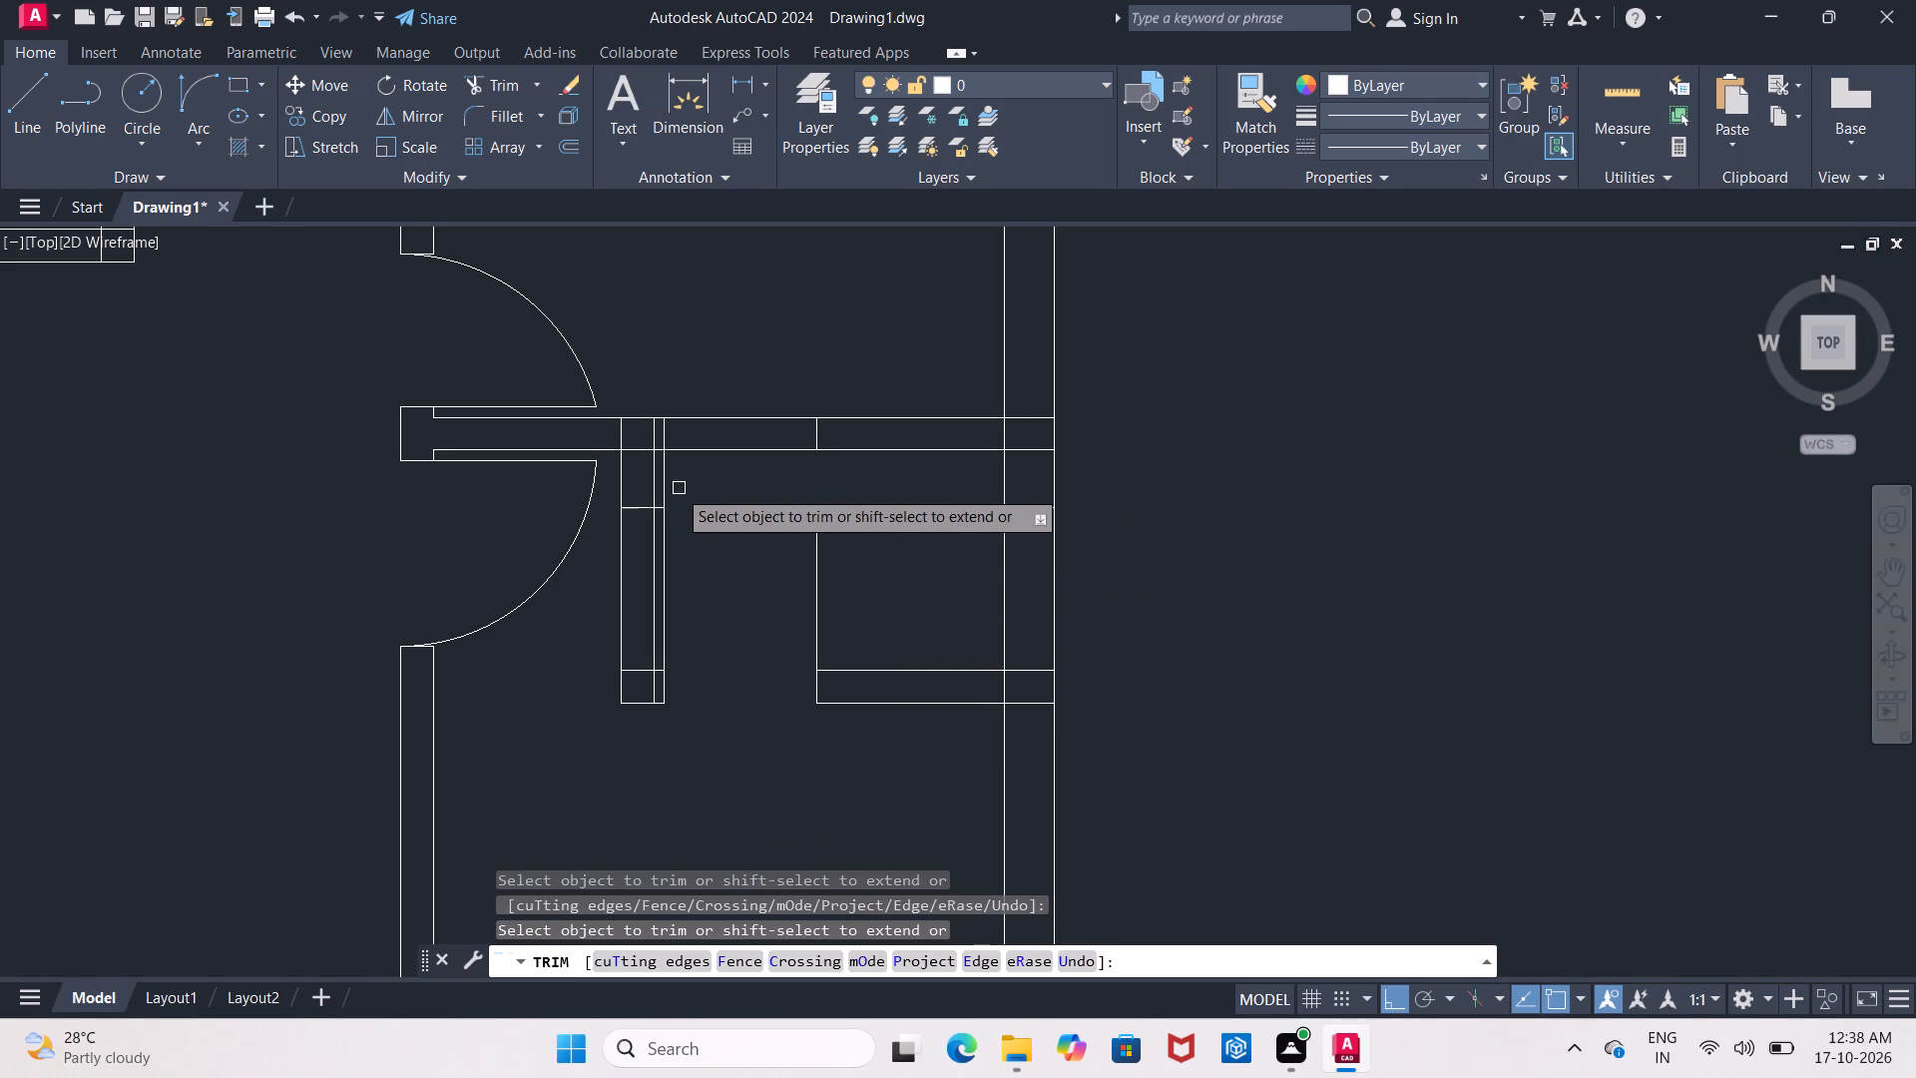
left_click(668, 488)
scroll(661, 503, "up", 4)
left_click(627, 532)
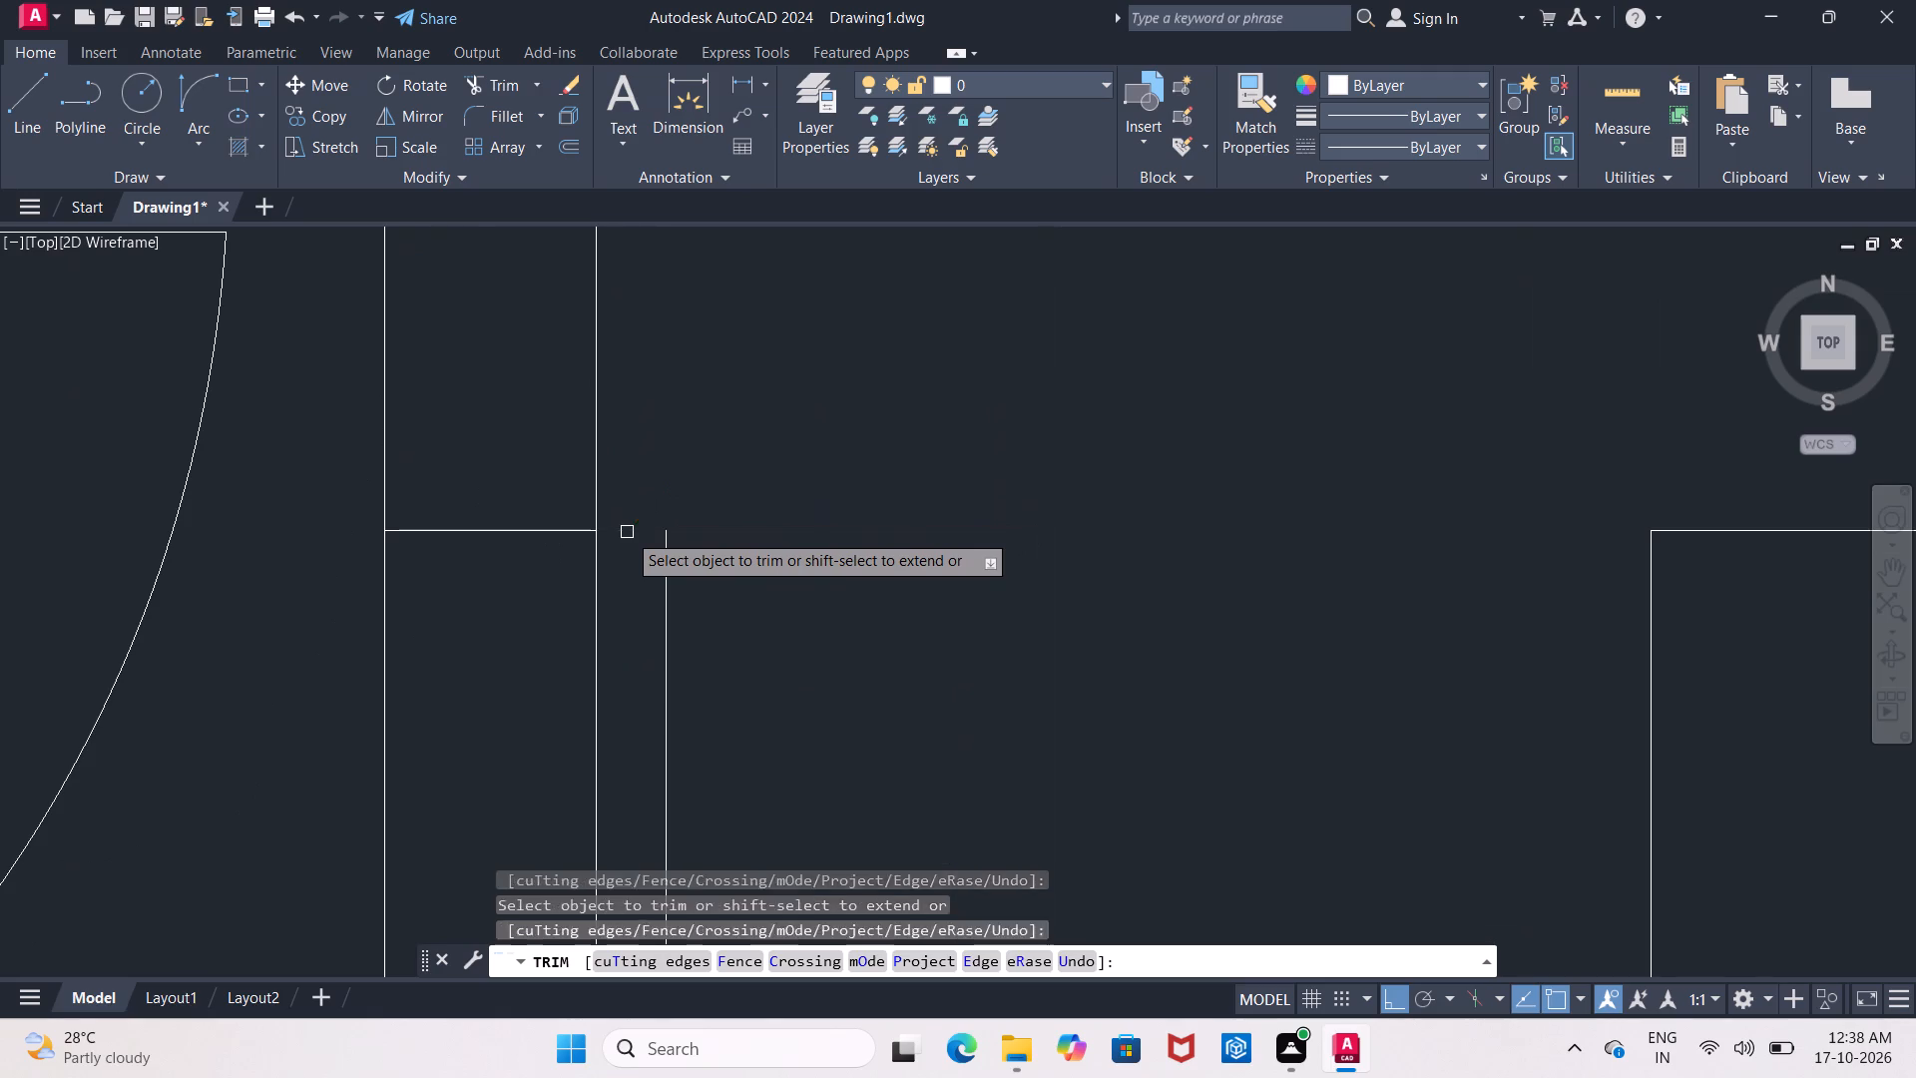
scroll(631, 532, "down", 3)
middle_click_drag(682, 786, 766, 595)
scroll(713, 635, "up", 2)
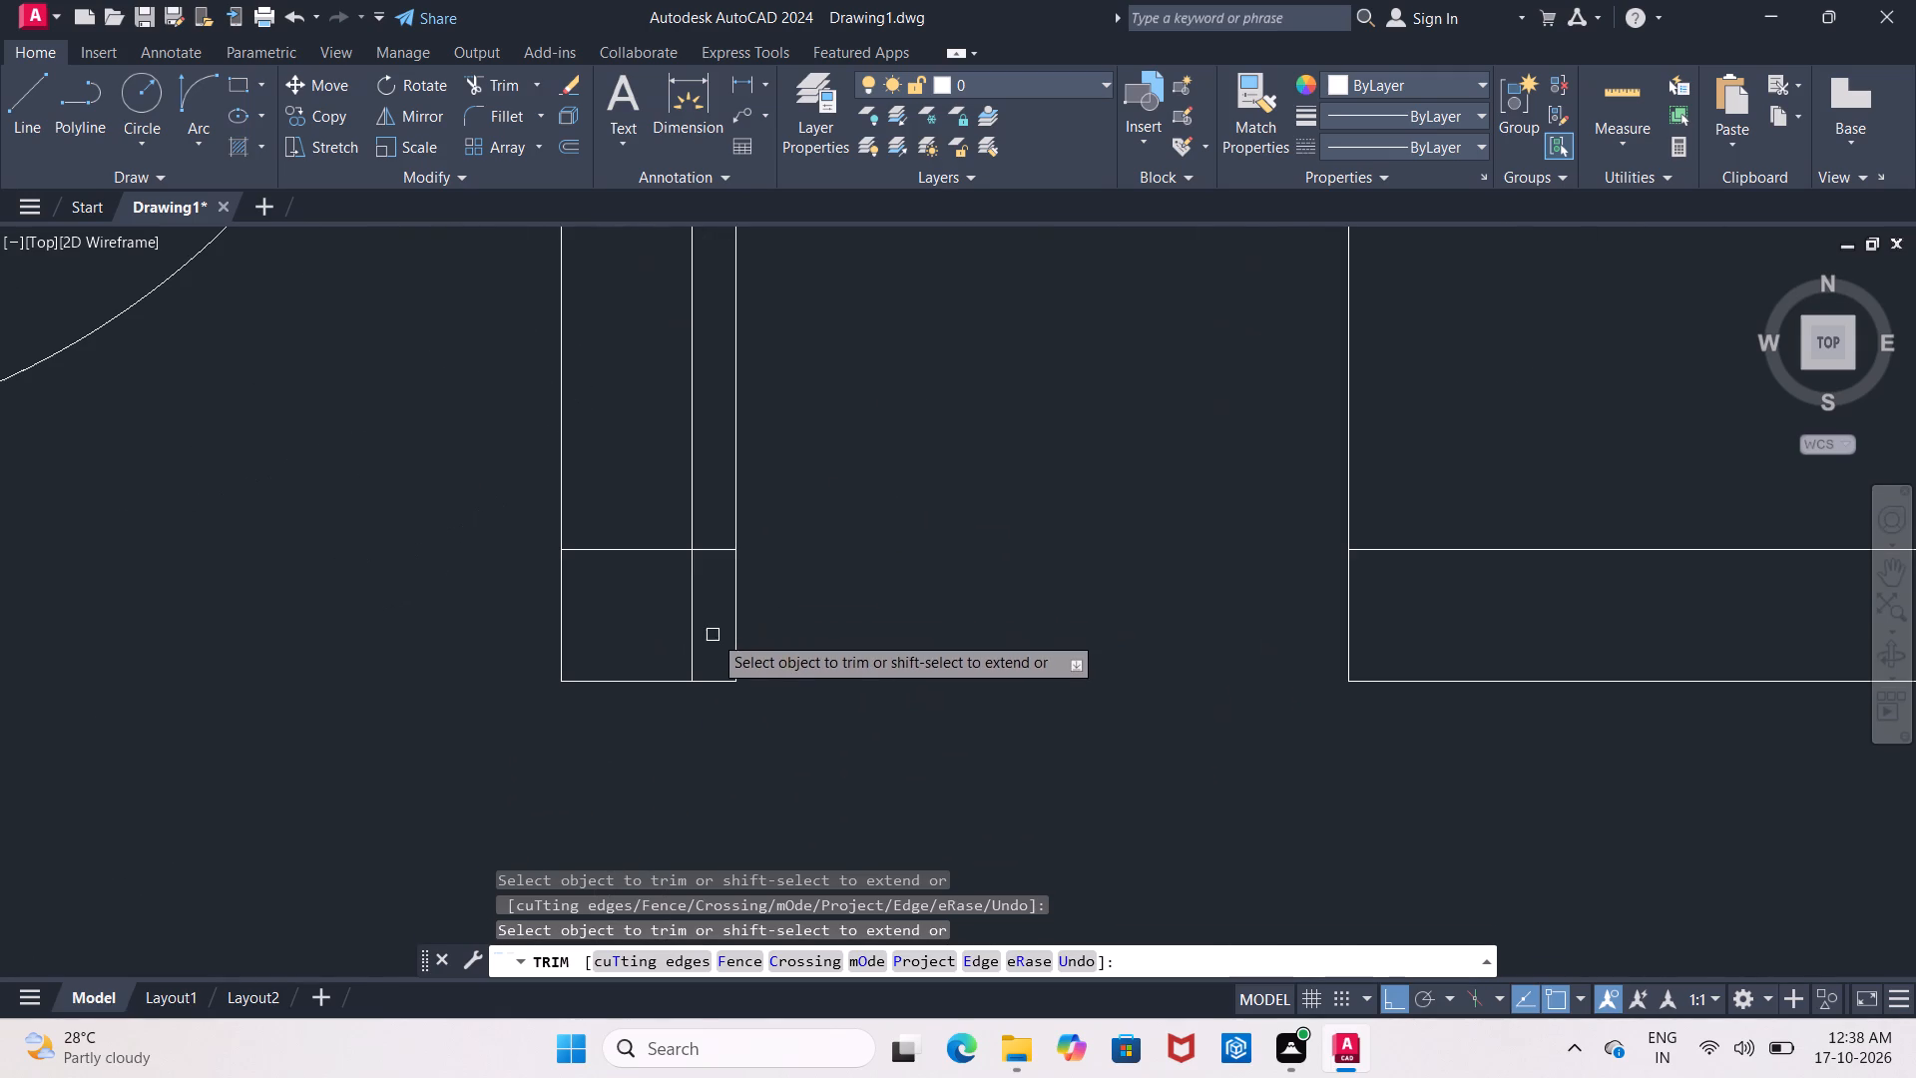
left_click(718, 552)
scroll(718, 552, "down", 2)
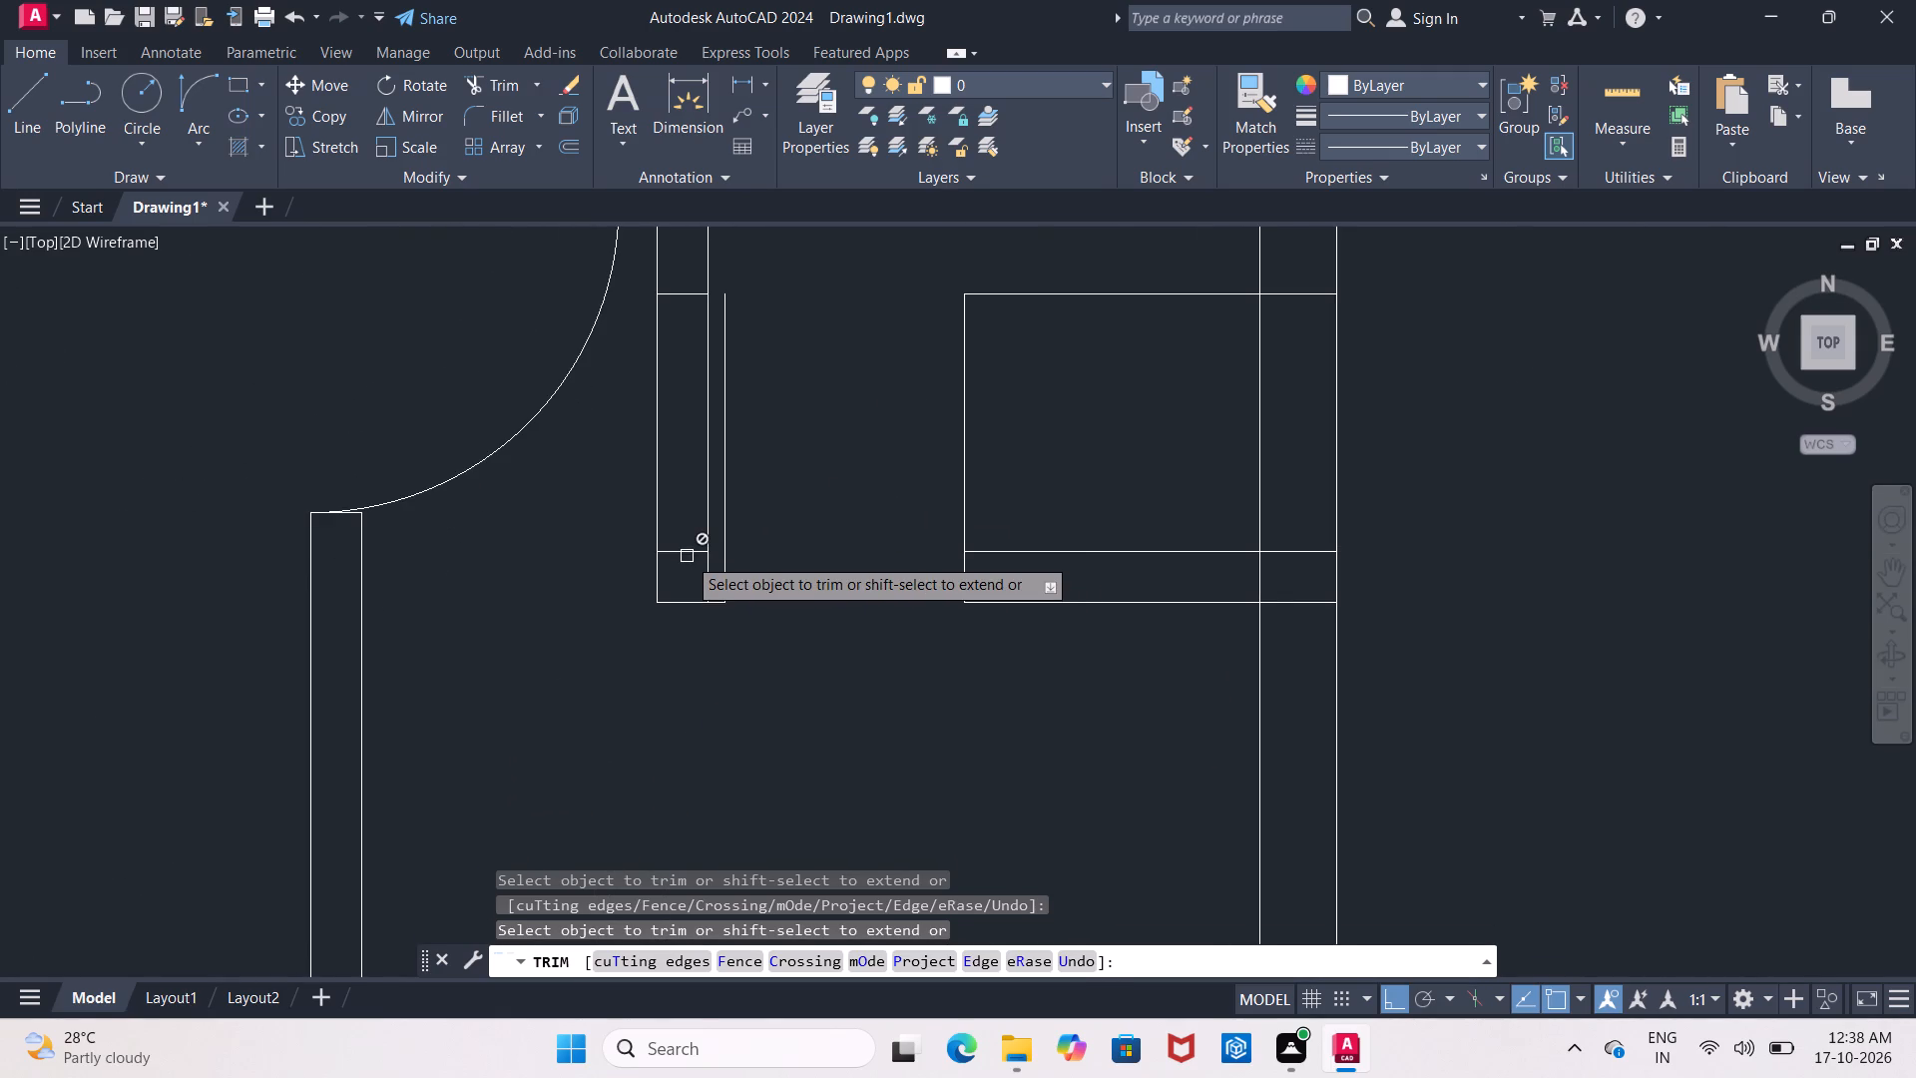
triple_click(687, 556)
middle_click_drag(746, 571, 741, 591)
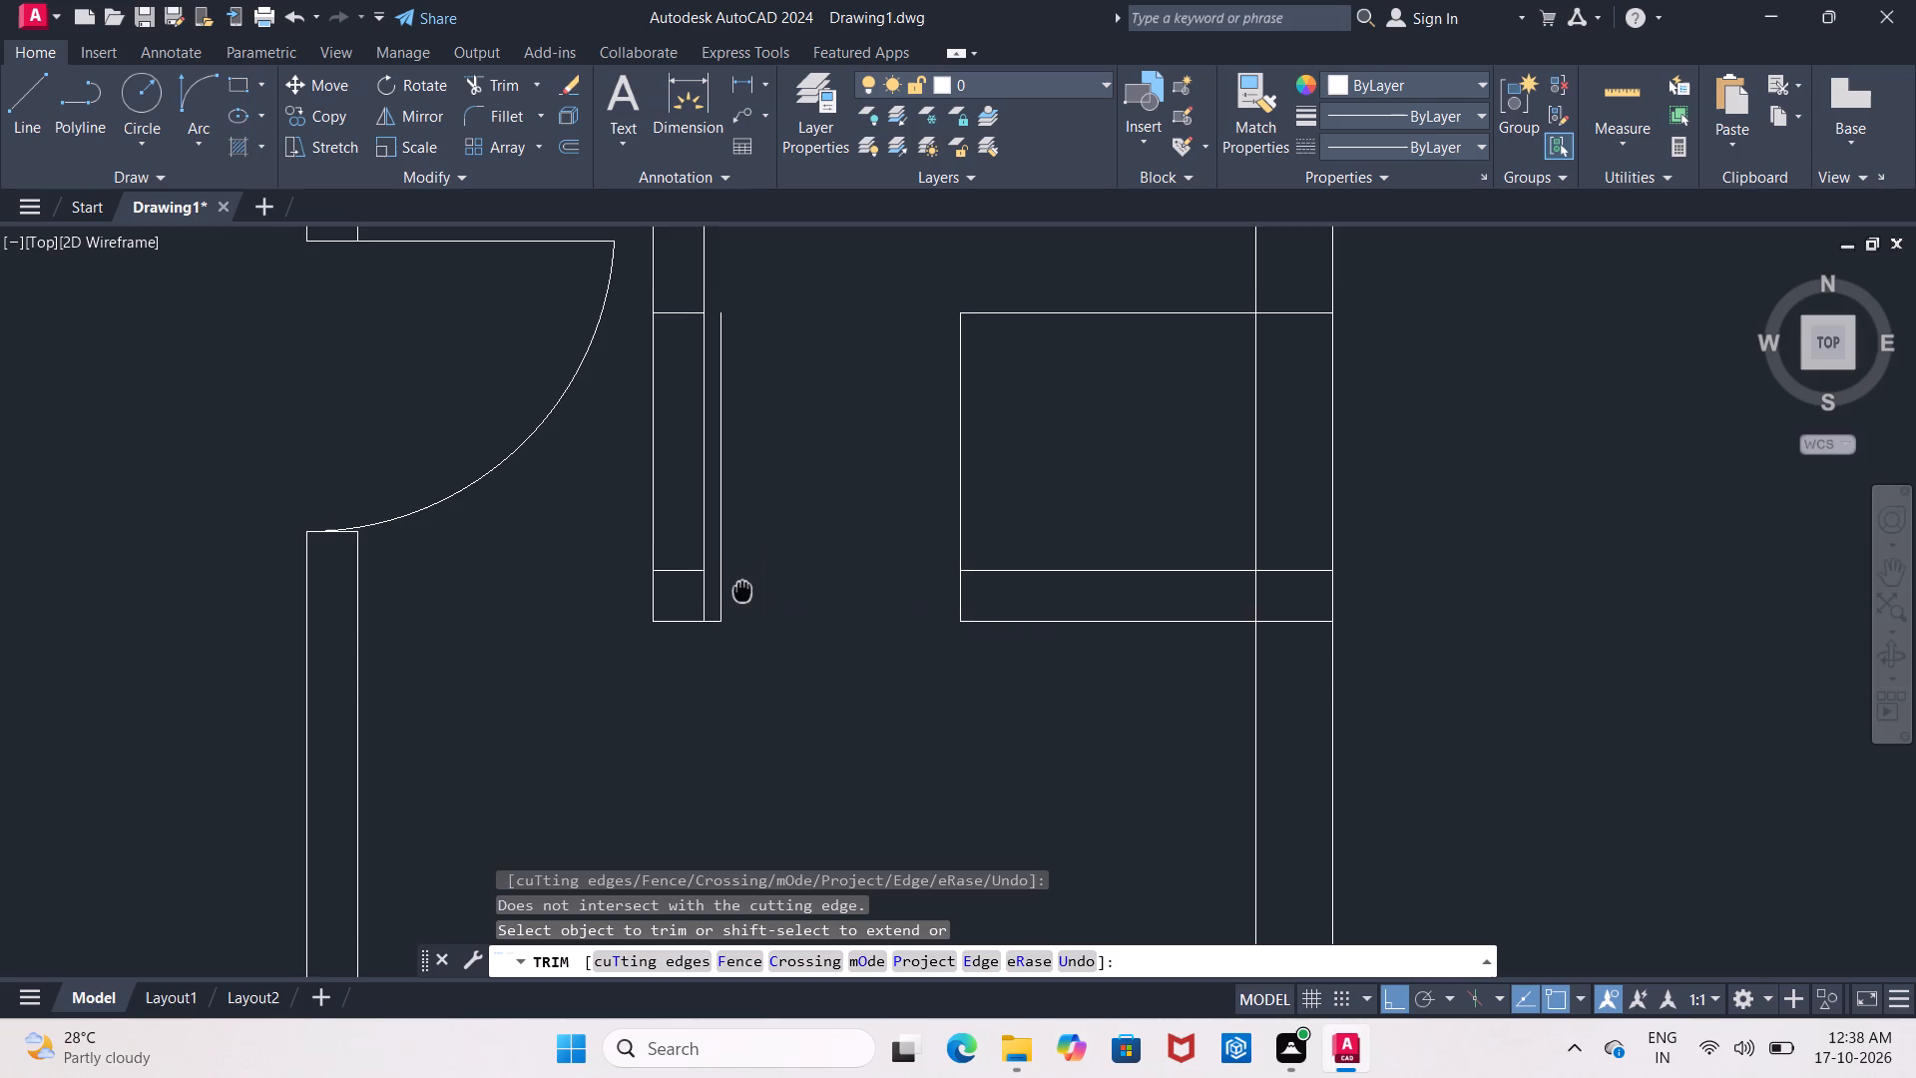
middle_click_drag(741, 591, 737, 597)
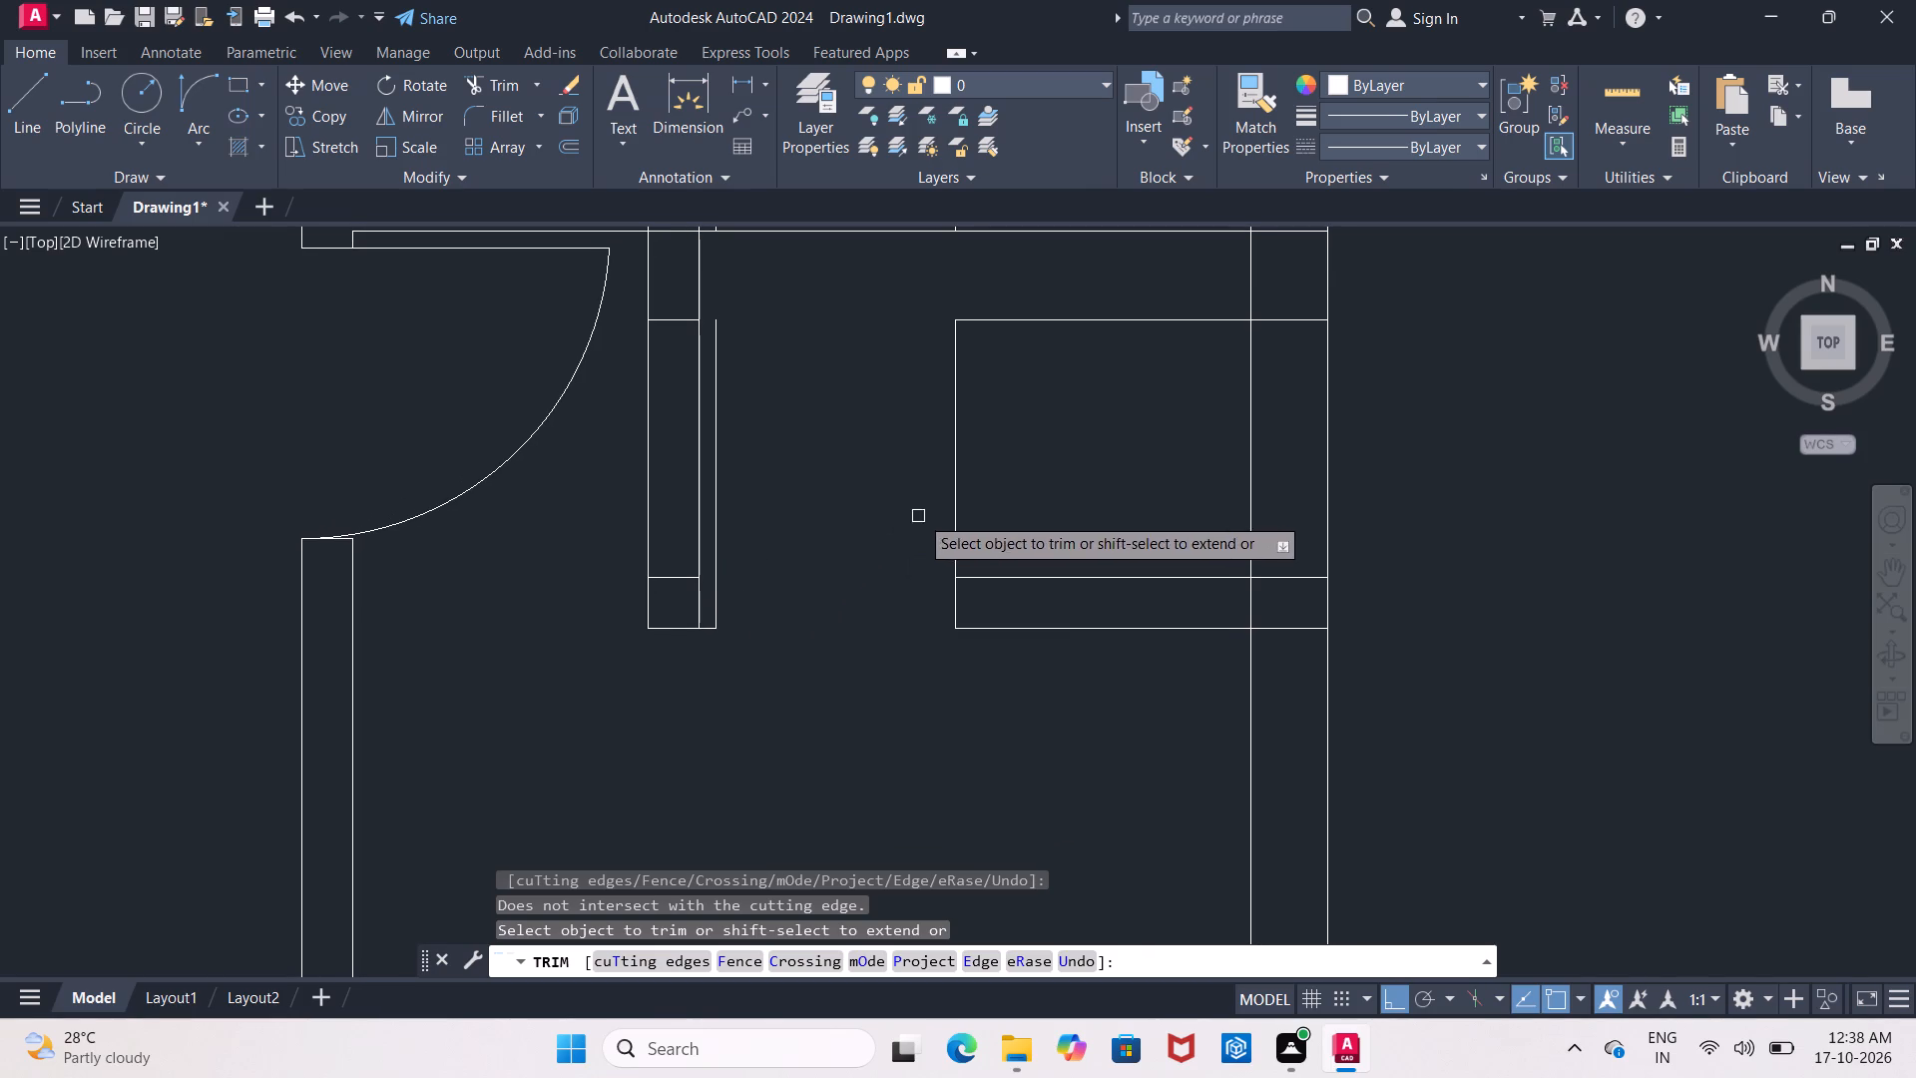
left_click(957, 501)
key("Escape")
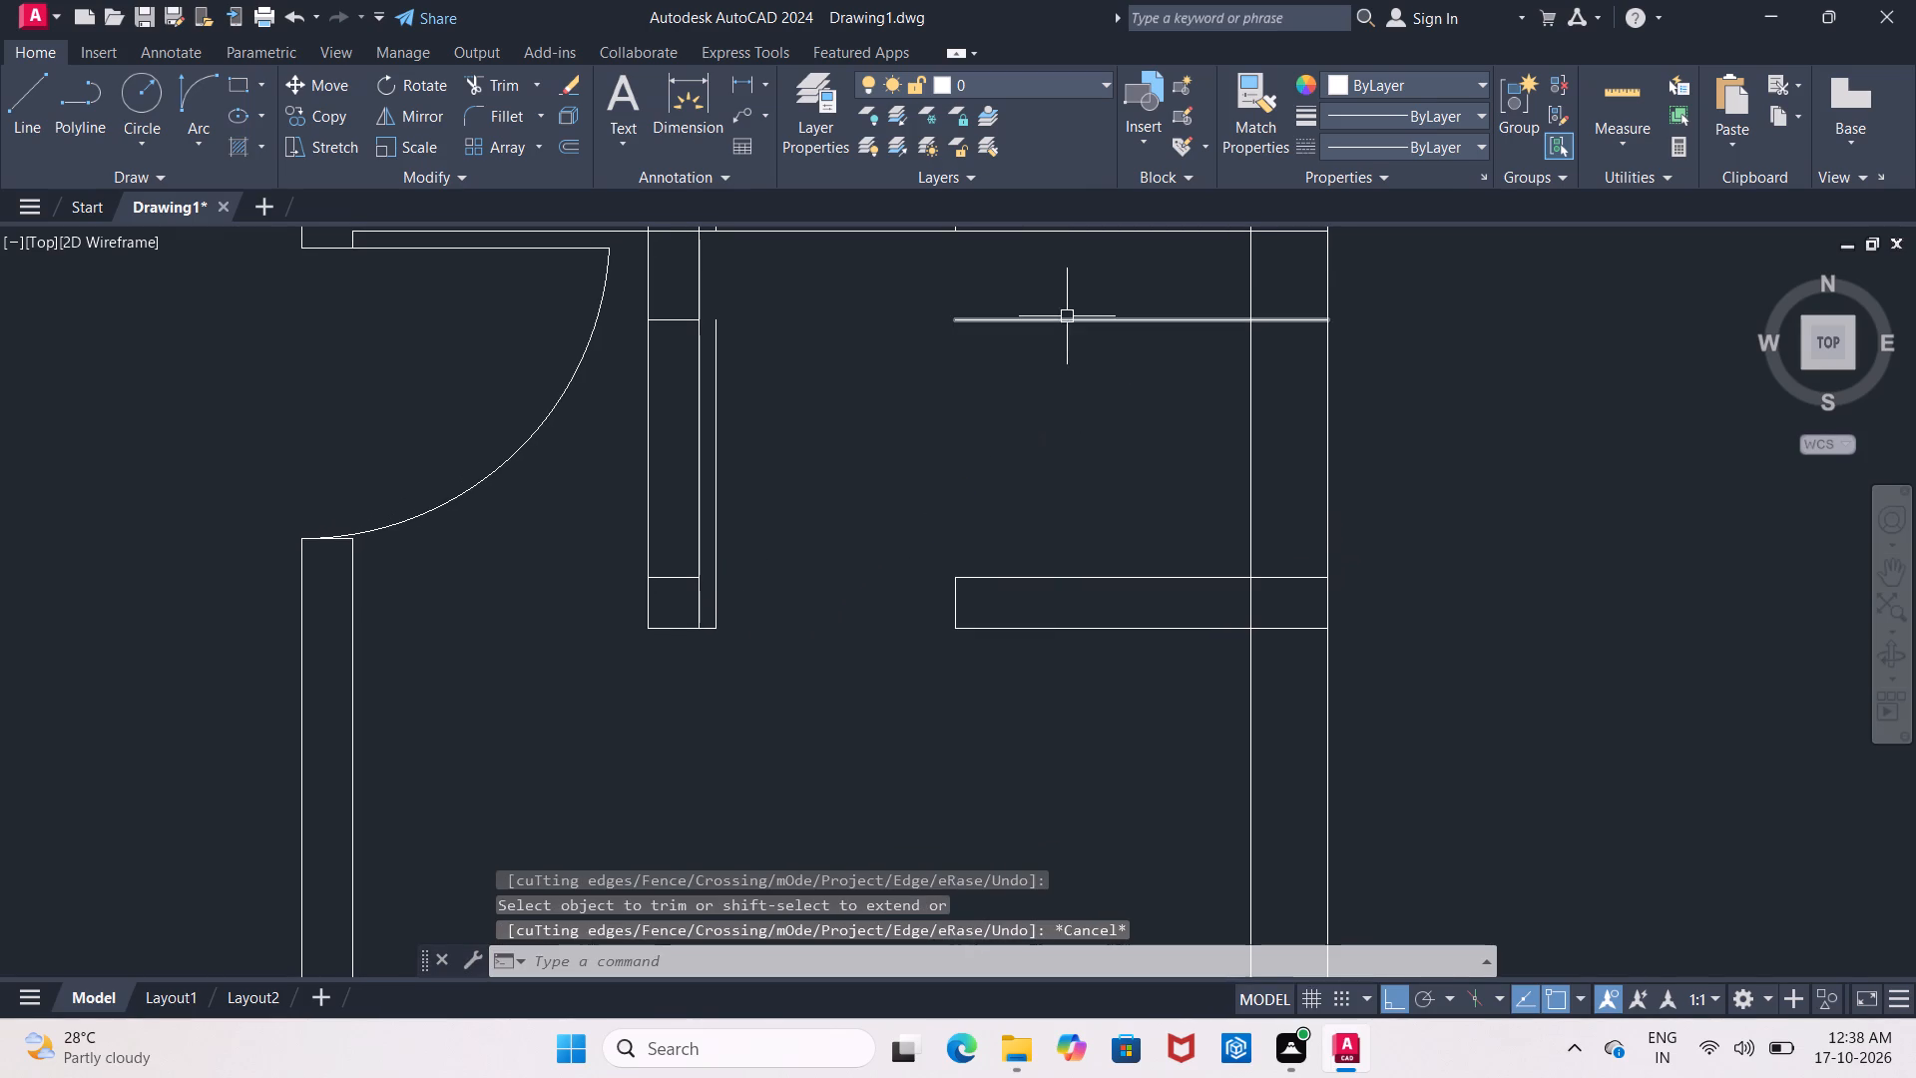
Erase the leftover horizontal guide line between the small room's door opening and the outer wall.
left_click(1067, 316)
key("Delete")
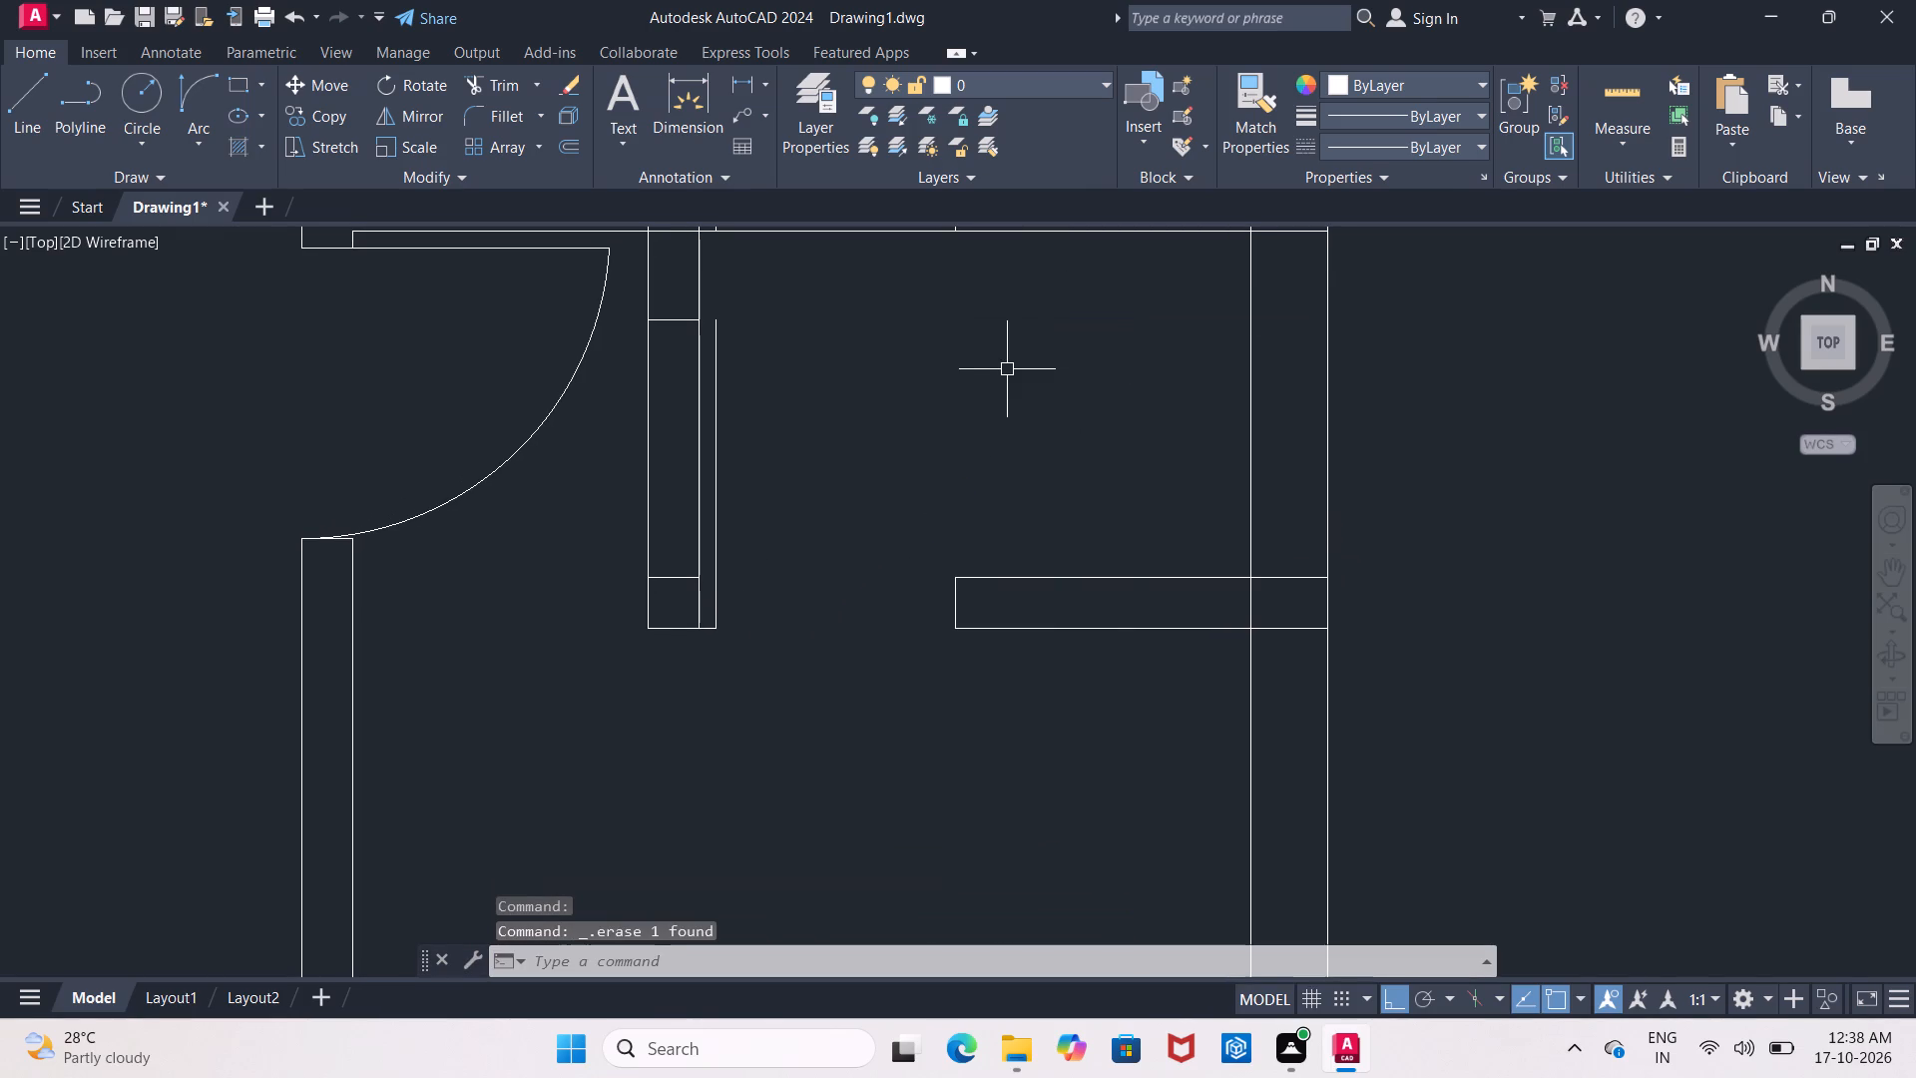
Draw a door-swing arc in the small room from the opening's lower jamb corner to the top of the vertical leaf line.
left_click(218, 101)
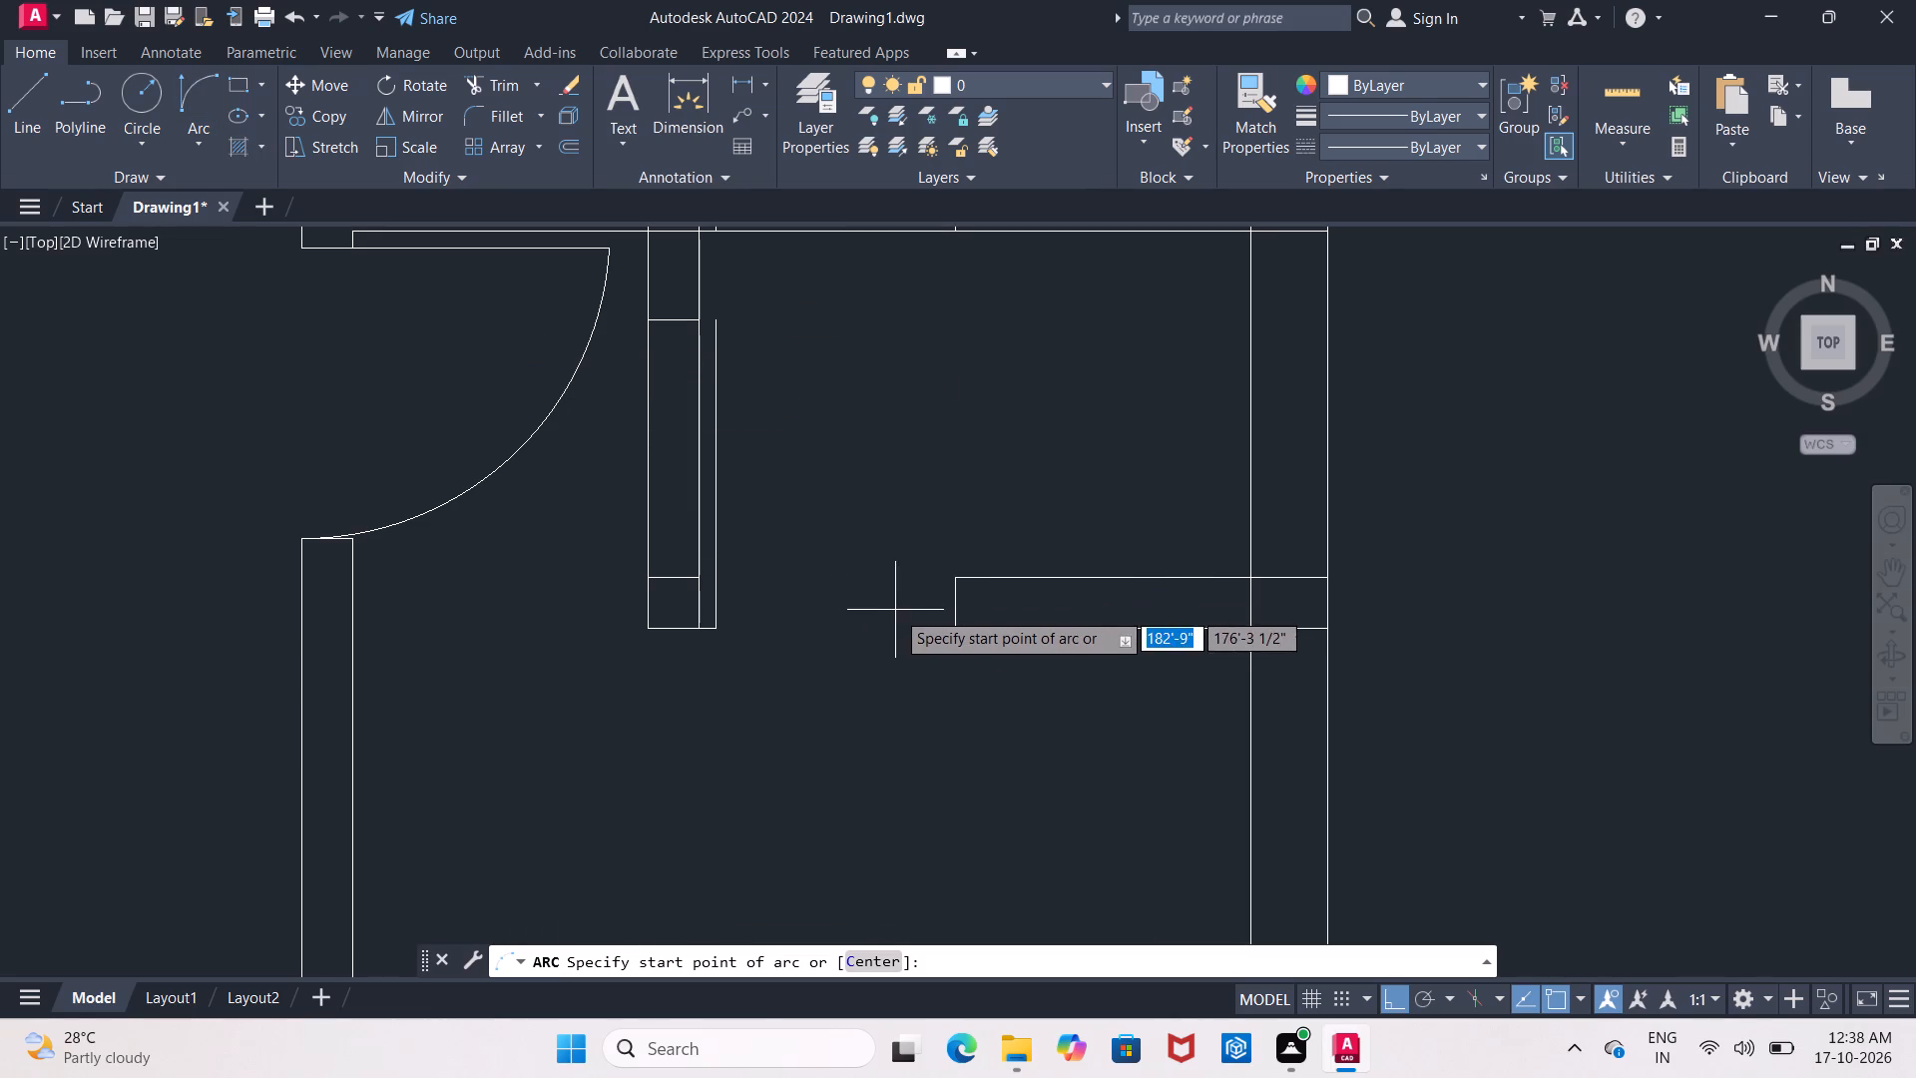
left_click(959, 628)
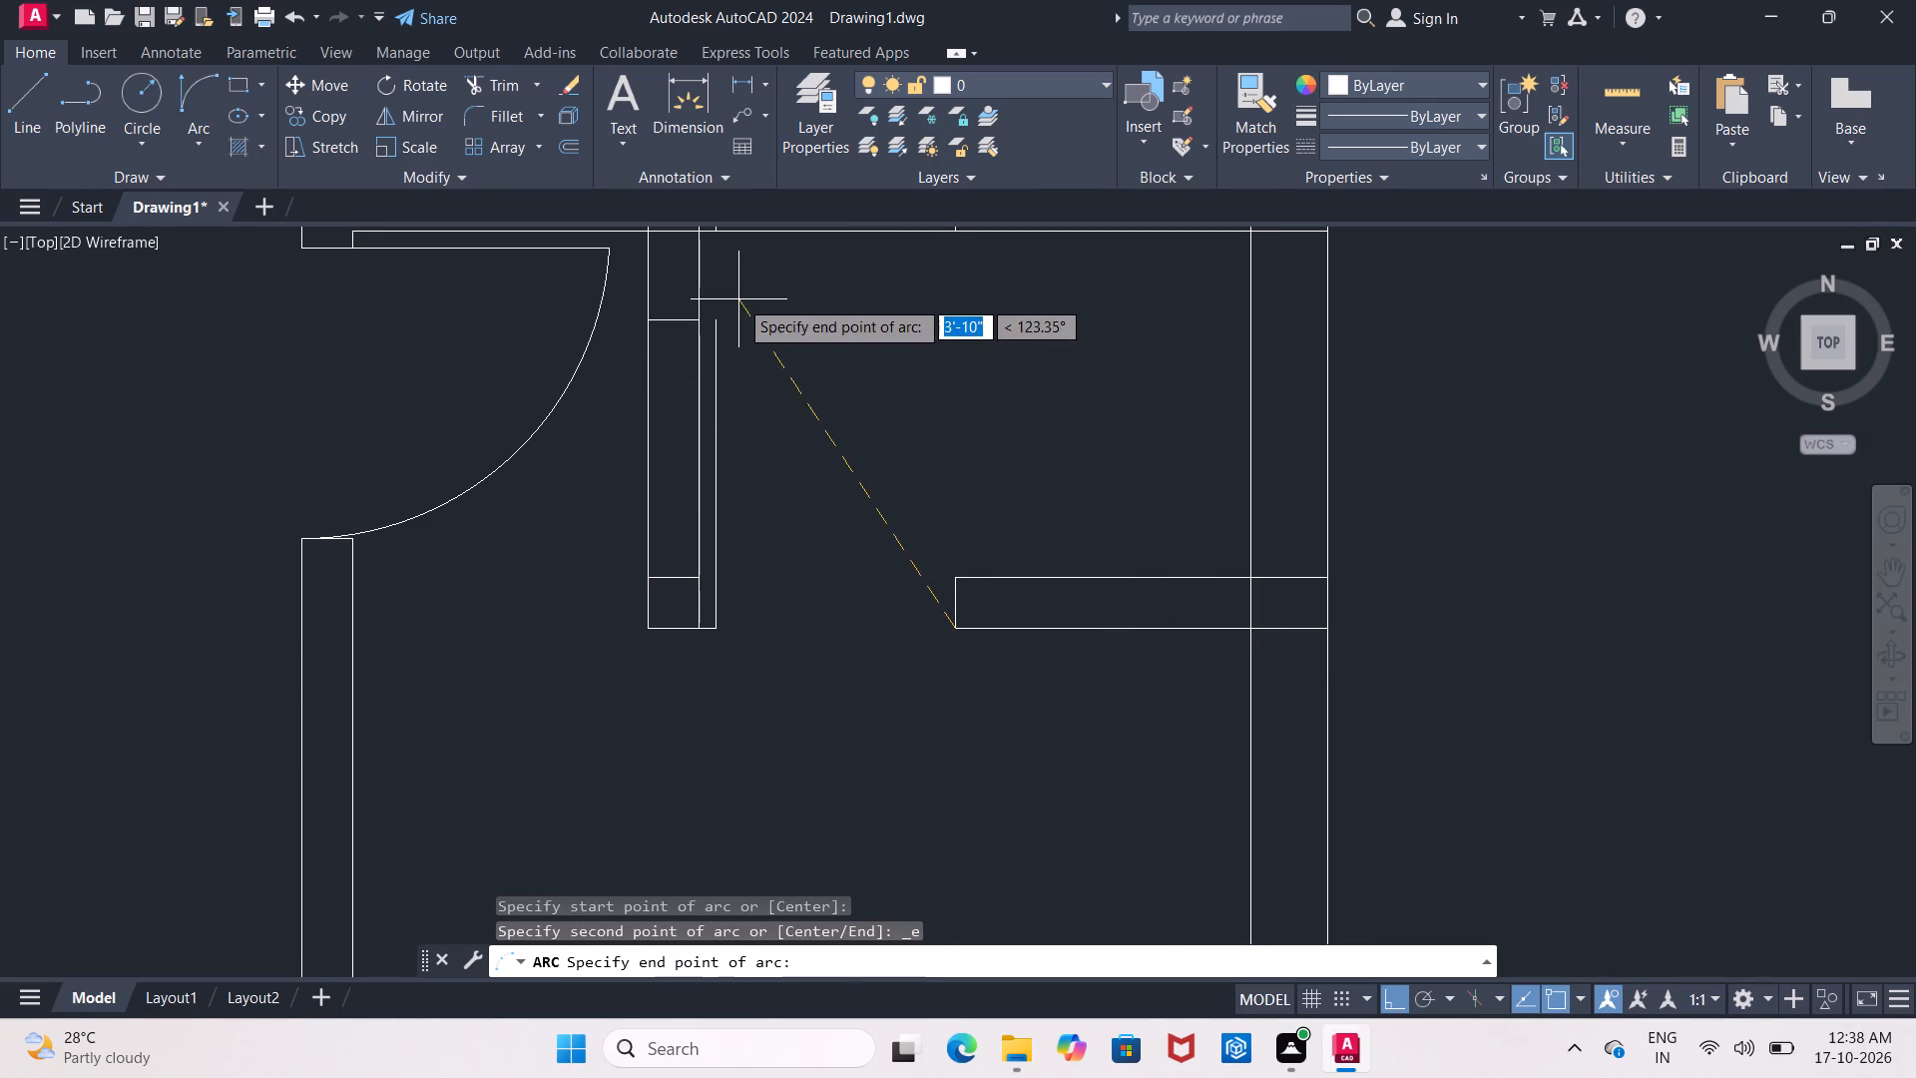
left_click(718, 320)
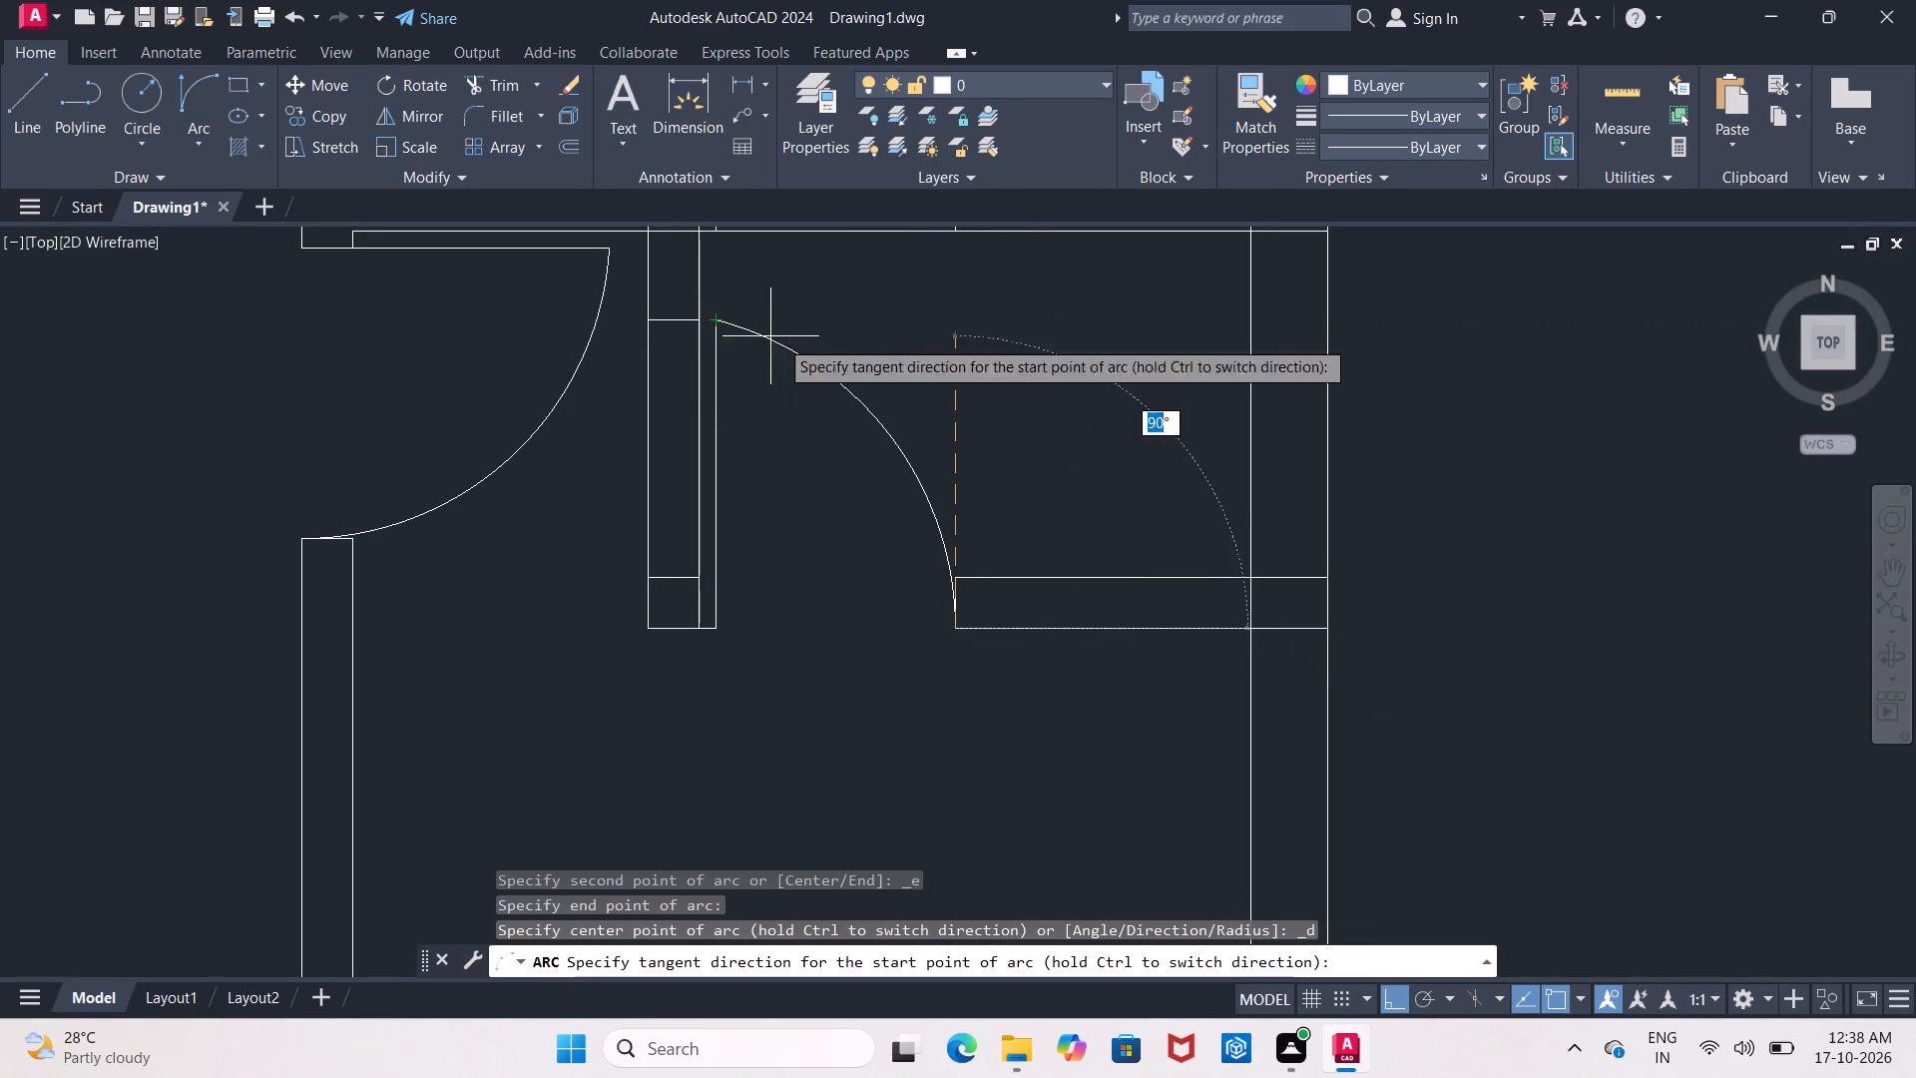
left_click(789, 339)
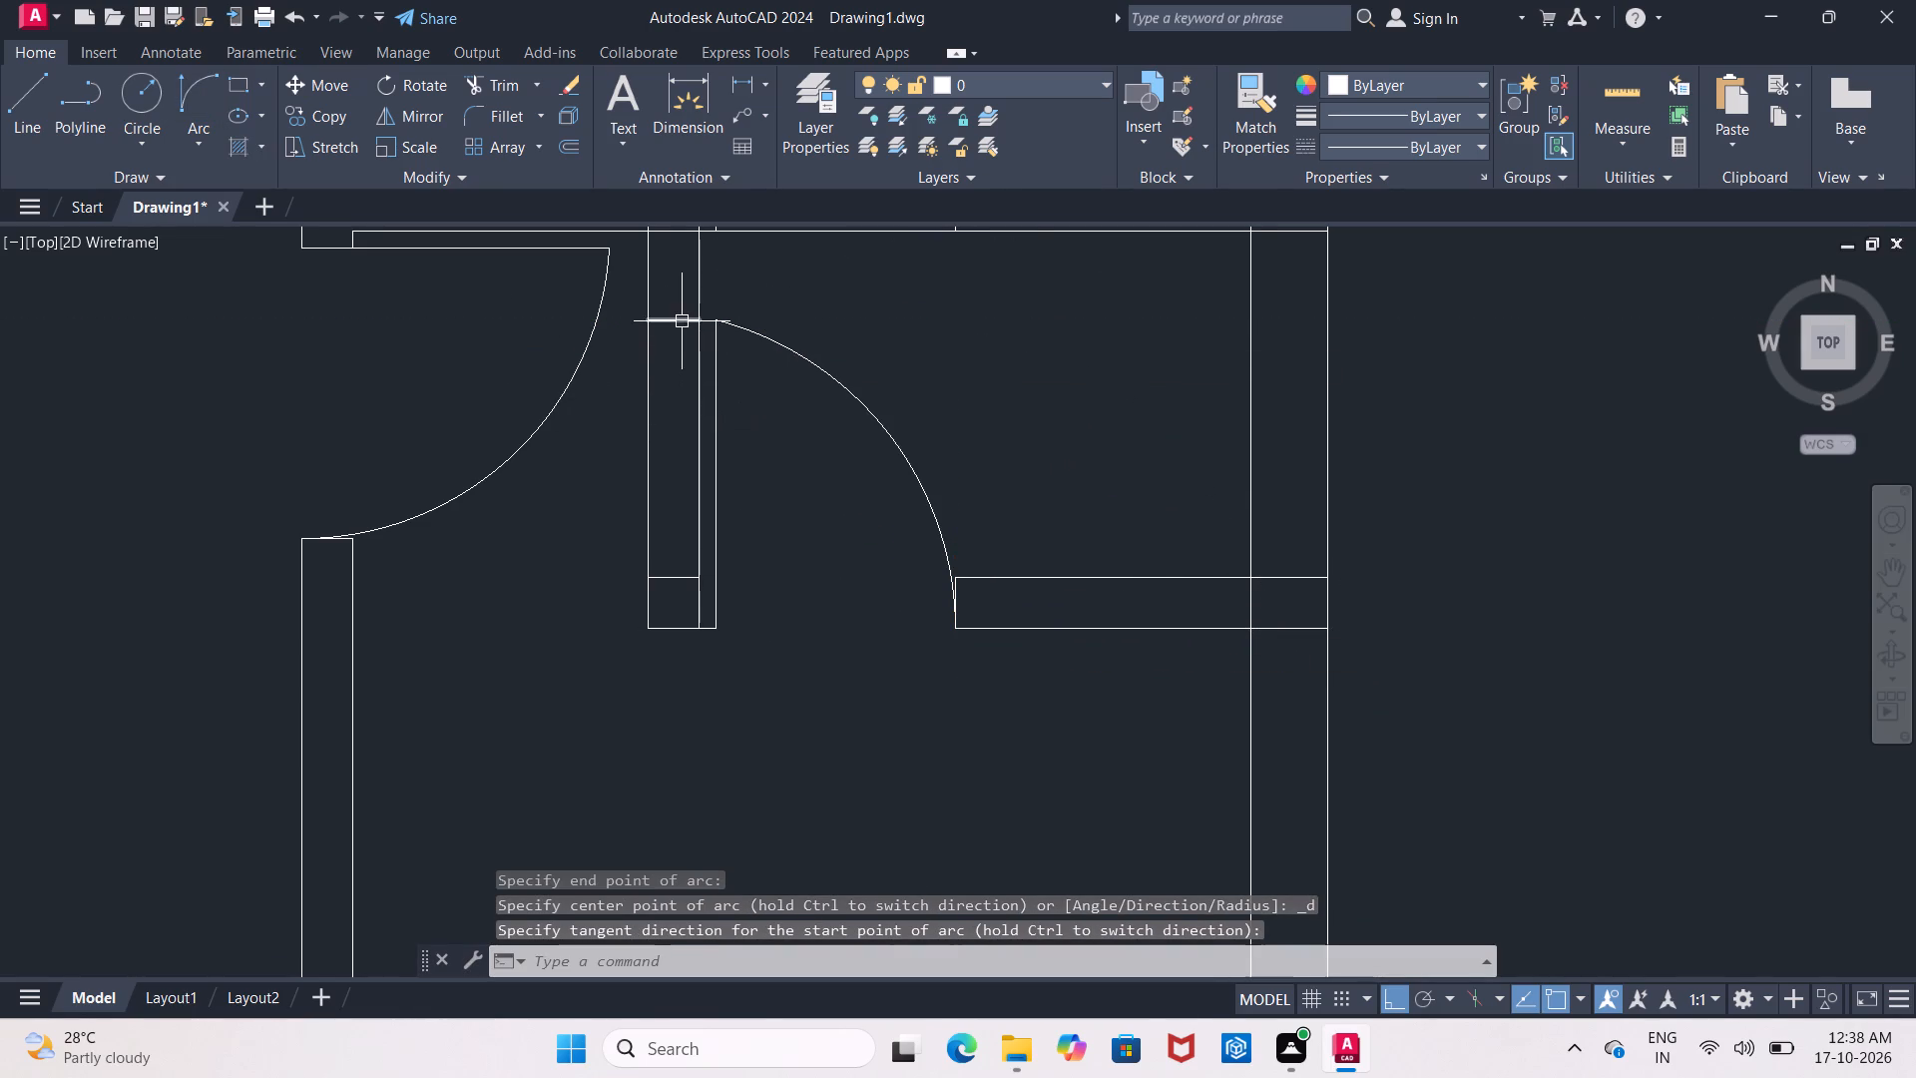
Erase the short leftover guide piece inside the vertical partition, level with the top of the door leaf.
left_click(682, 321)
key("Delete")
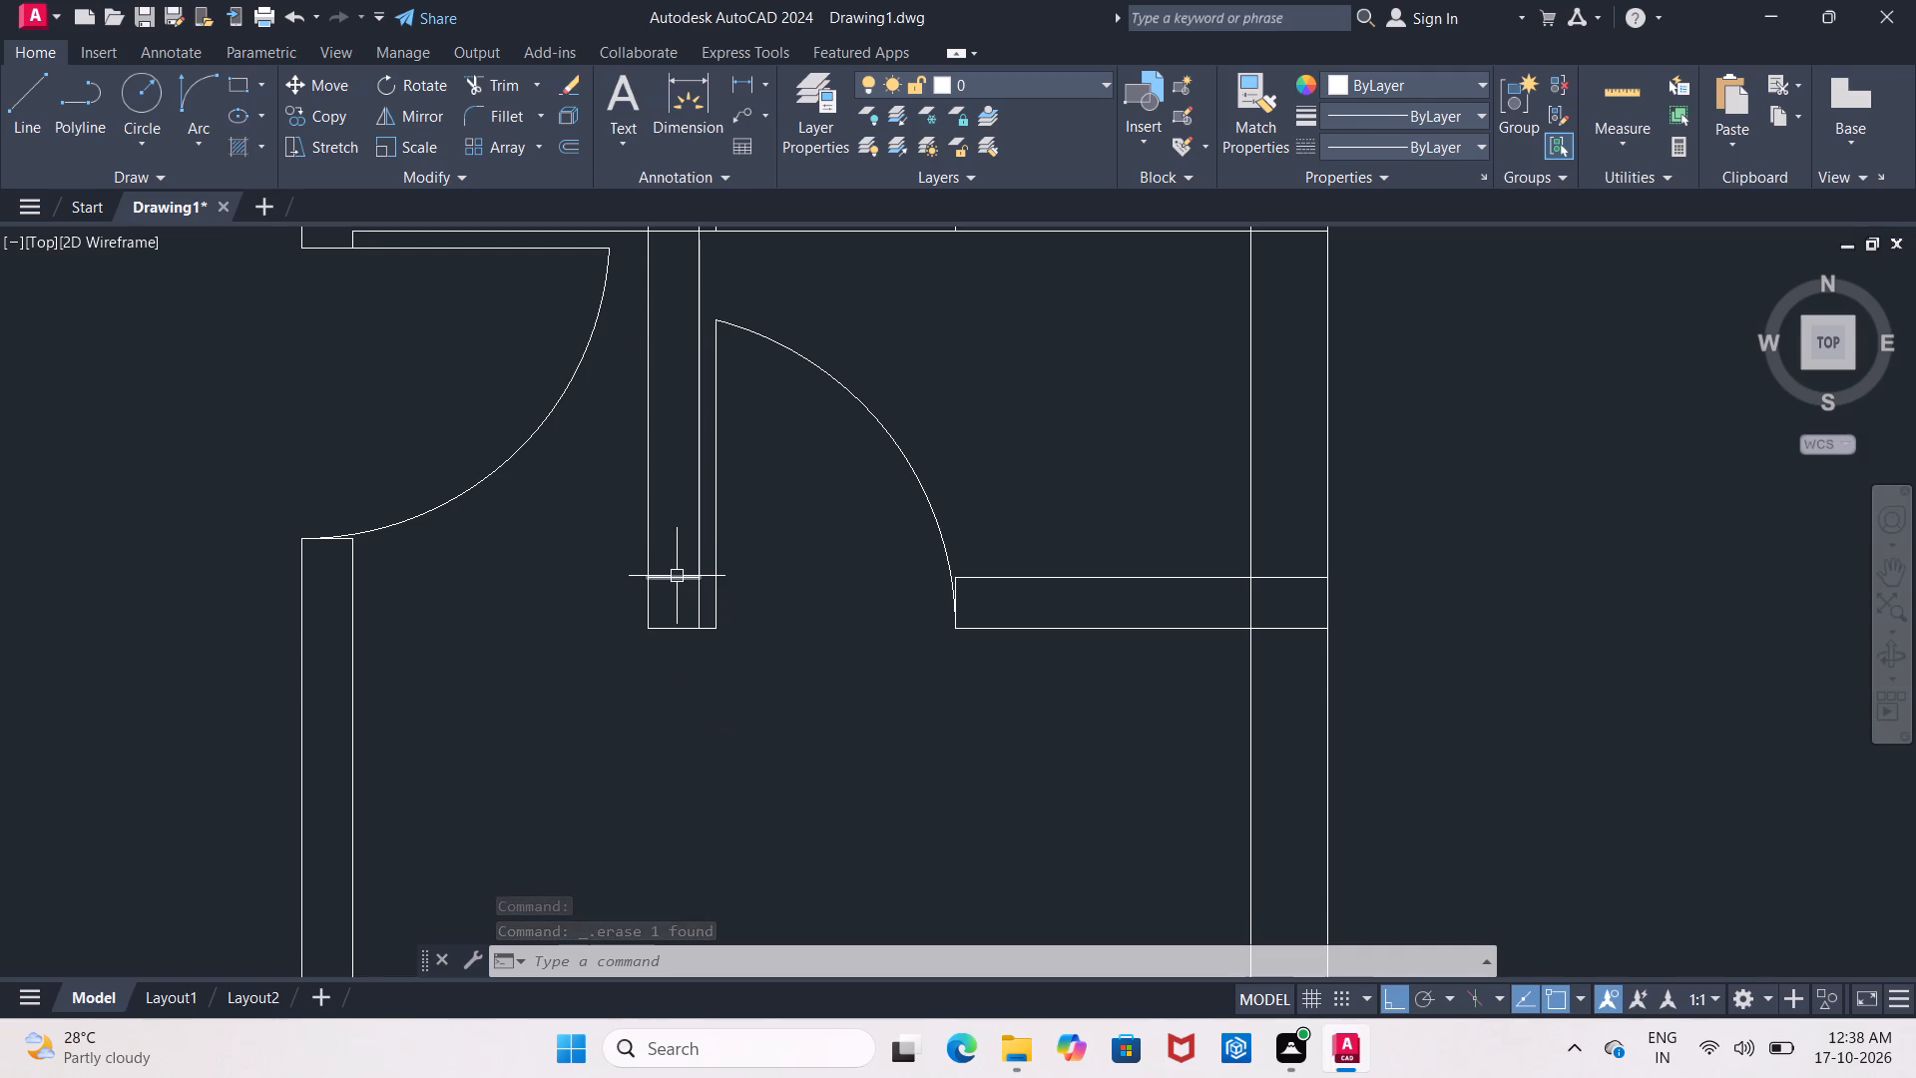
Trim the vertical partition's inner face line below the short crossing at its lower end, beside the small room's door leaf.
scroll(676, 572, "up", 3)
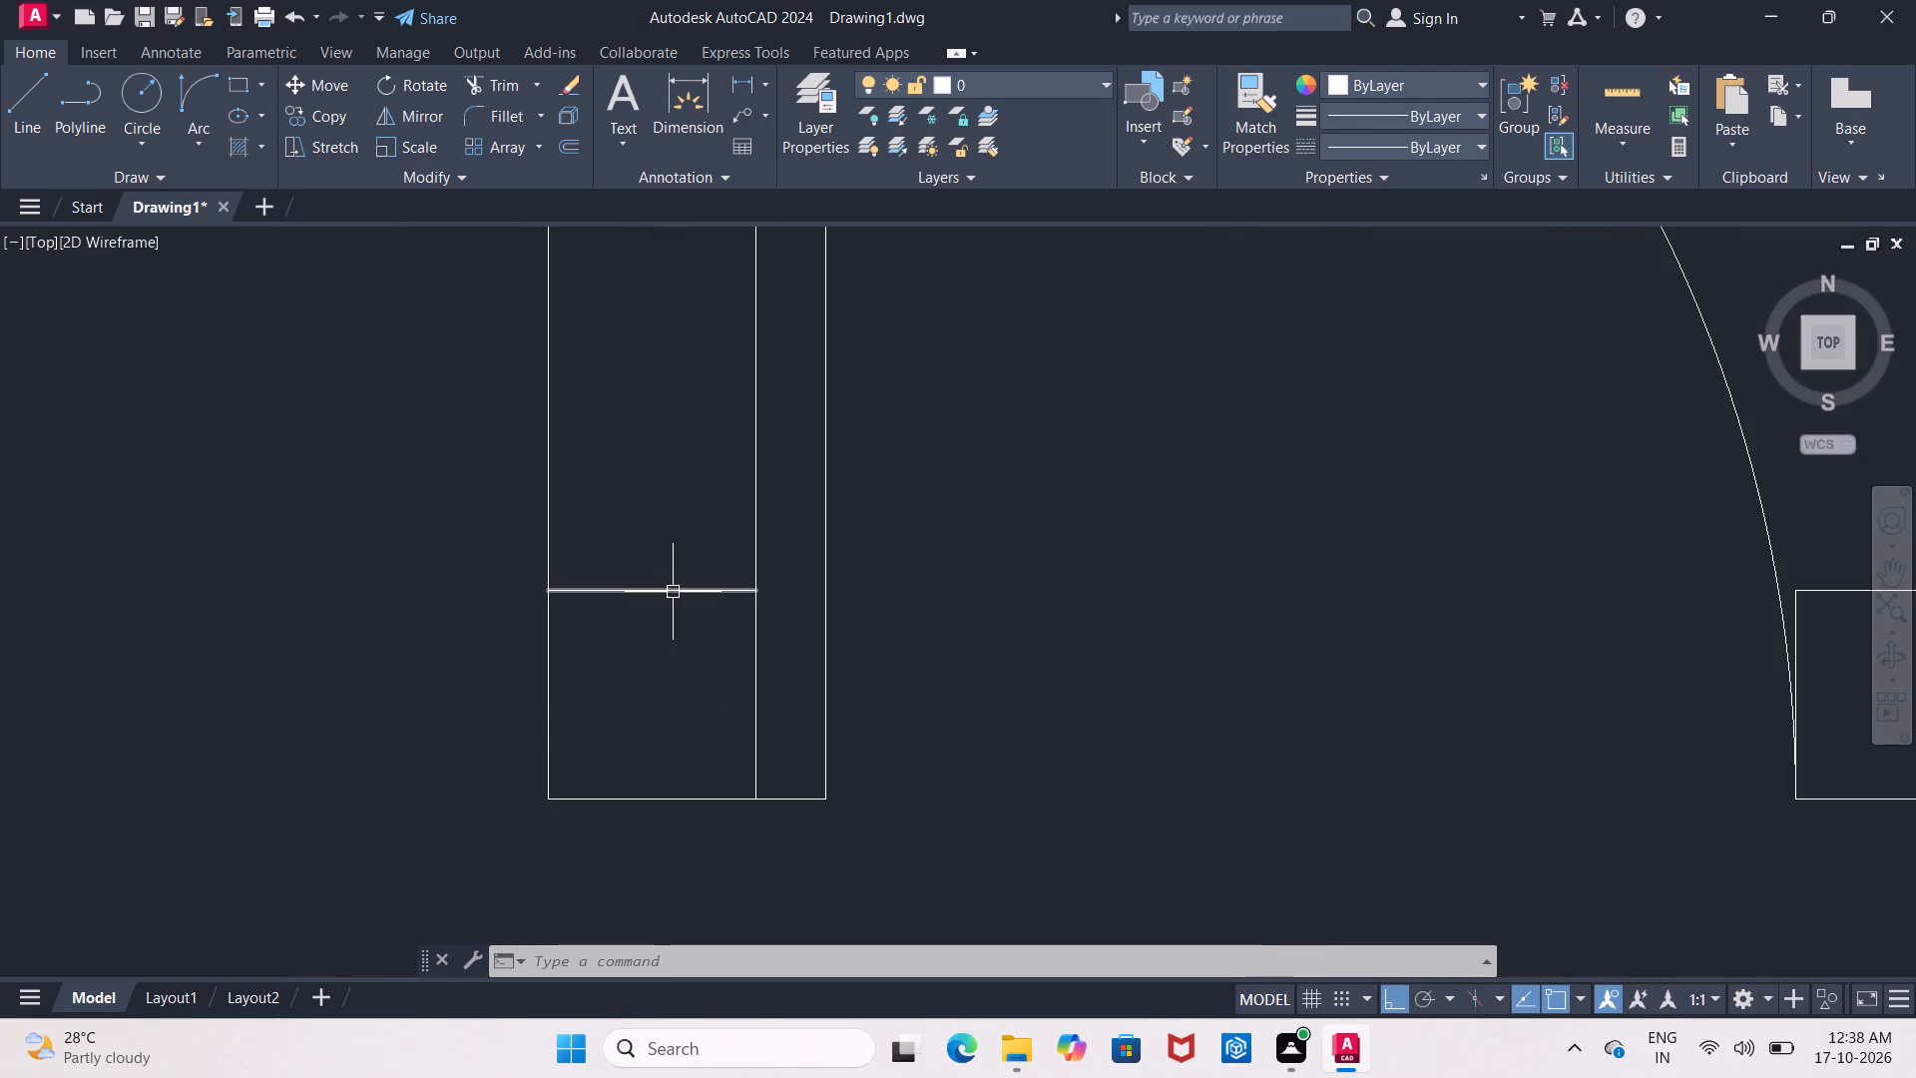
left_click(673, 592)
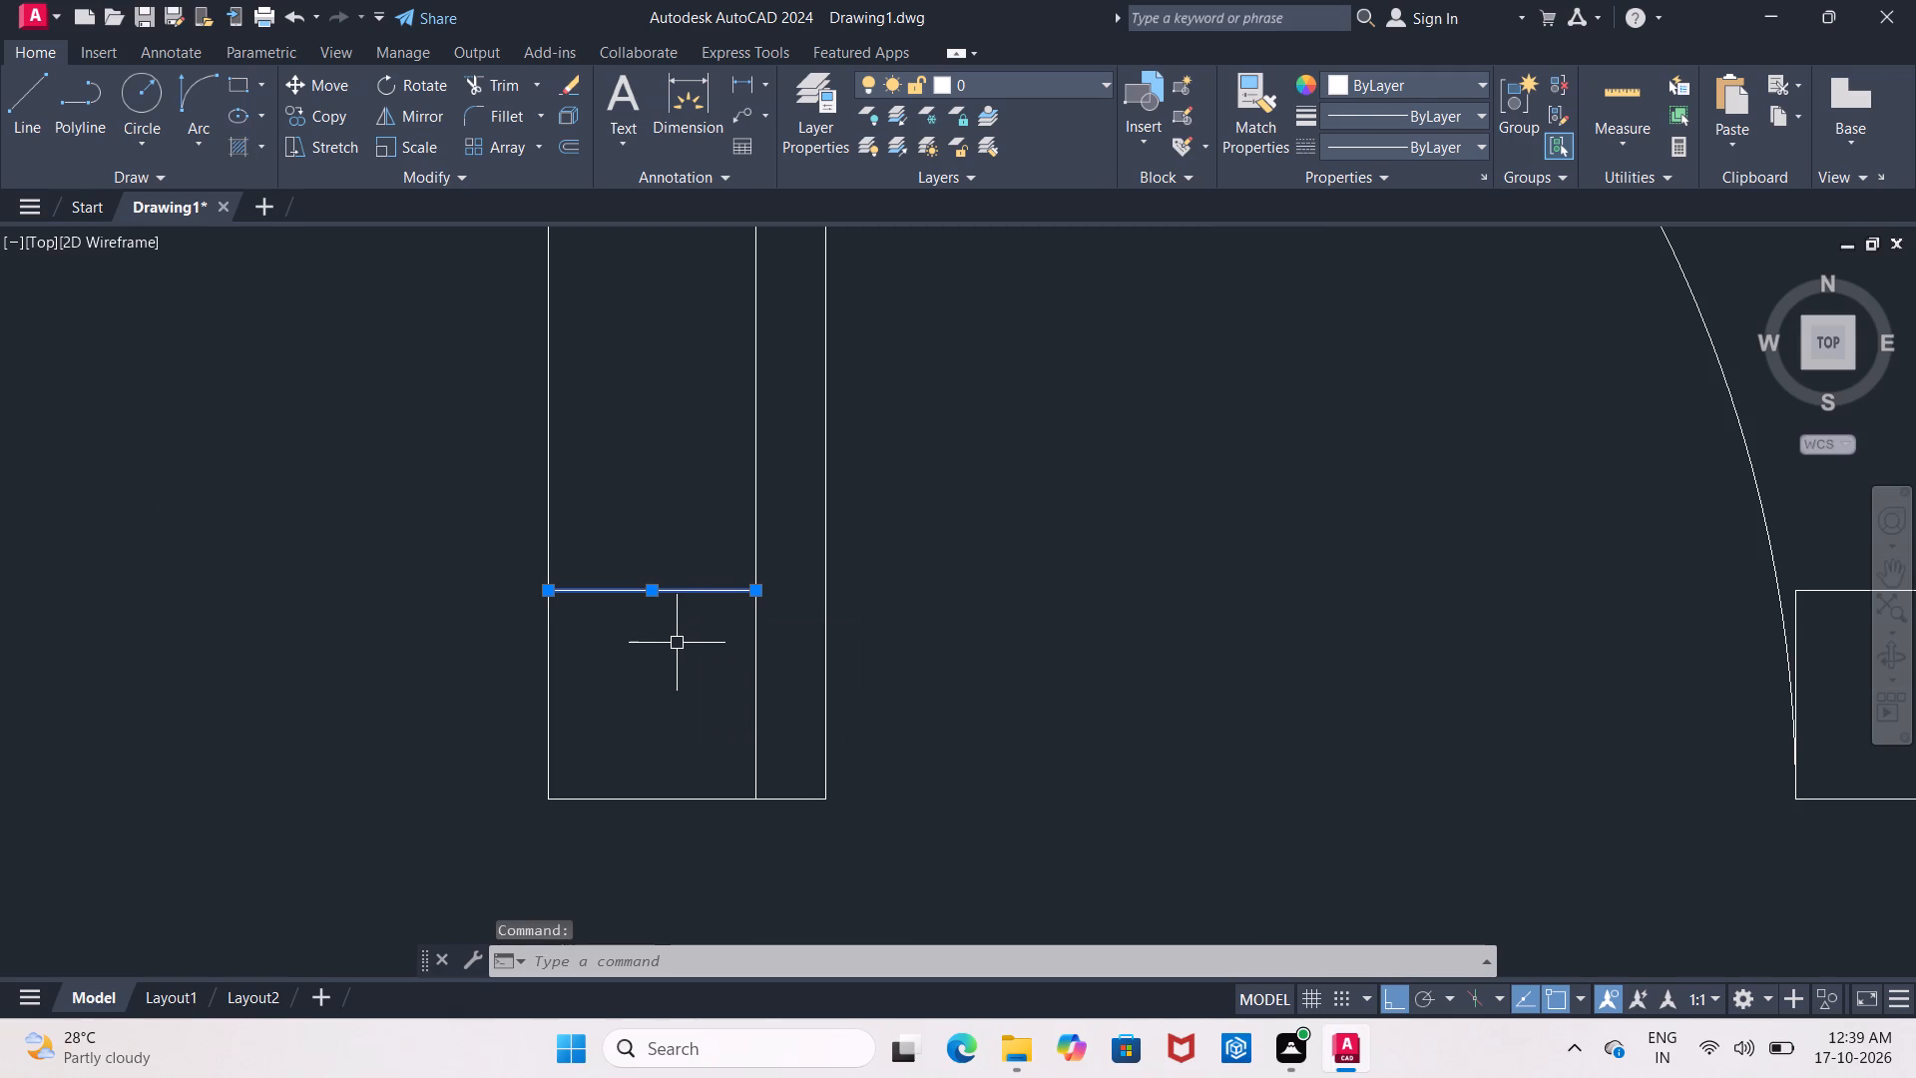
key("Escape")
key("t")
key("r")
key("Return")
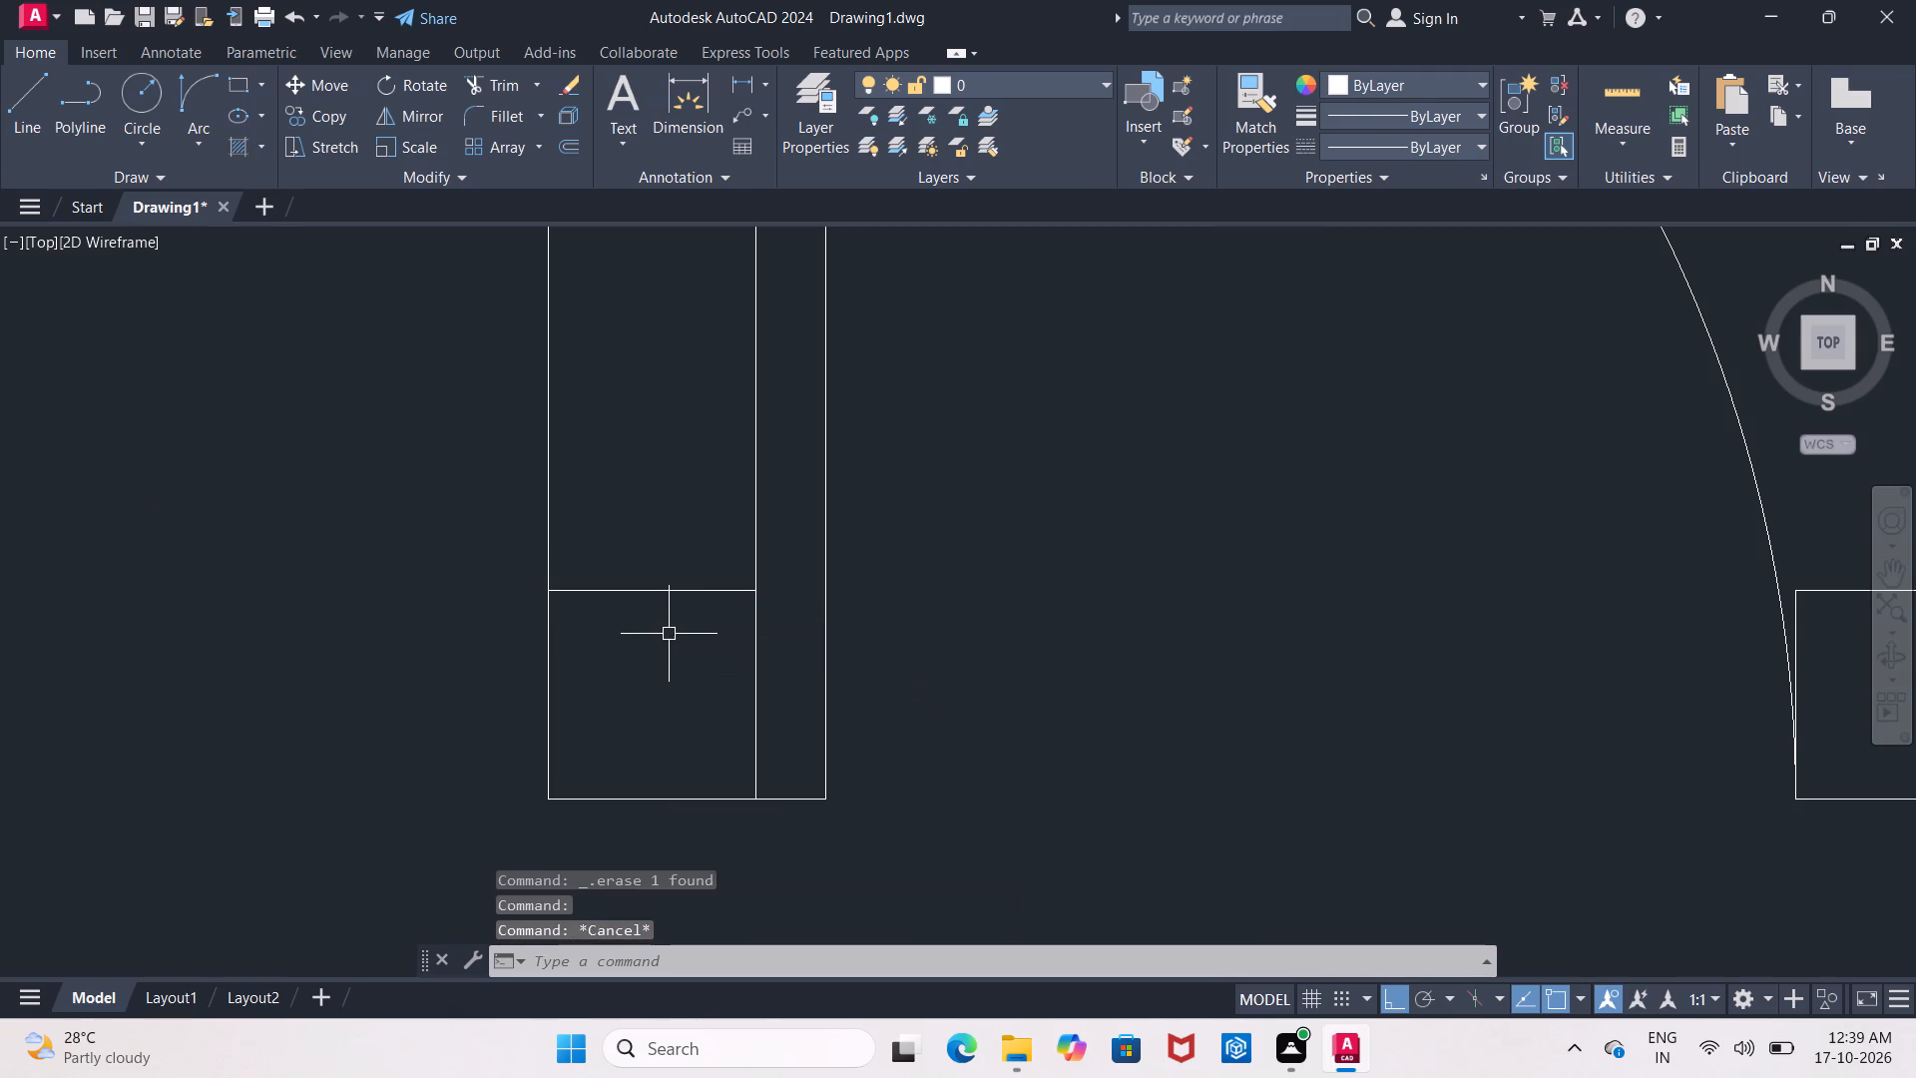
key("Return")
left_click(752, 705)
scroll(752, 691, "down", 3)
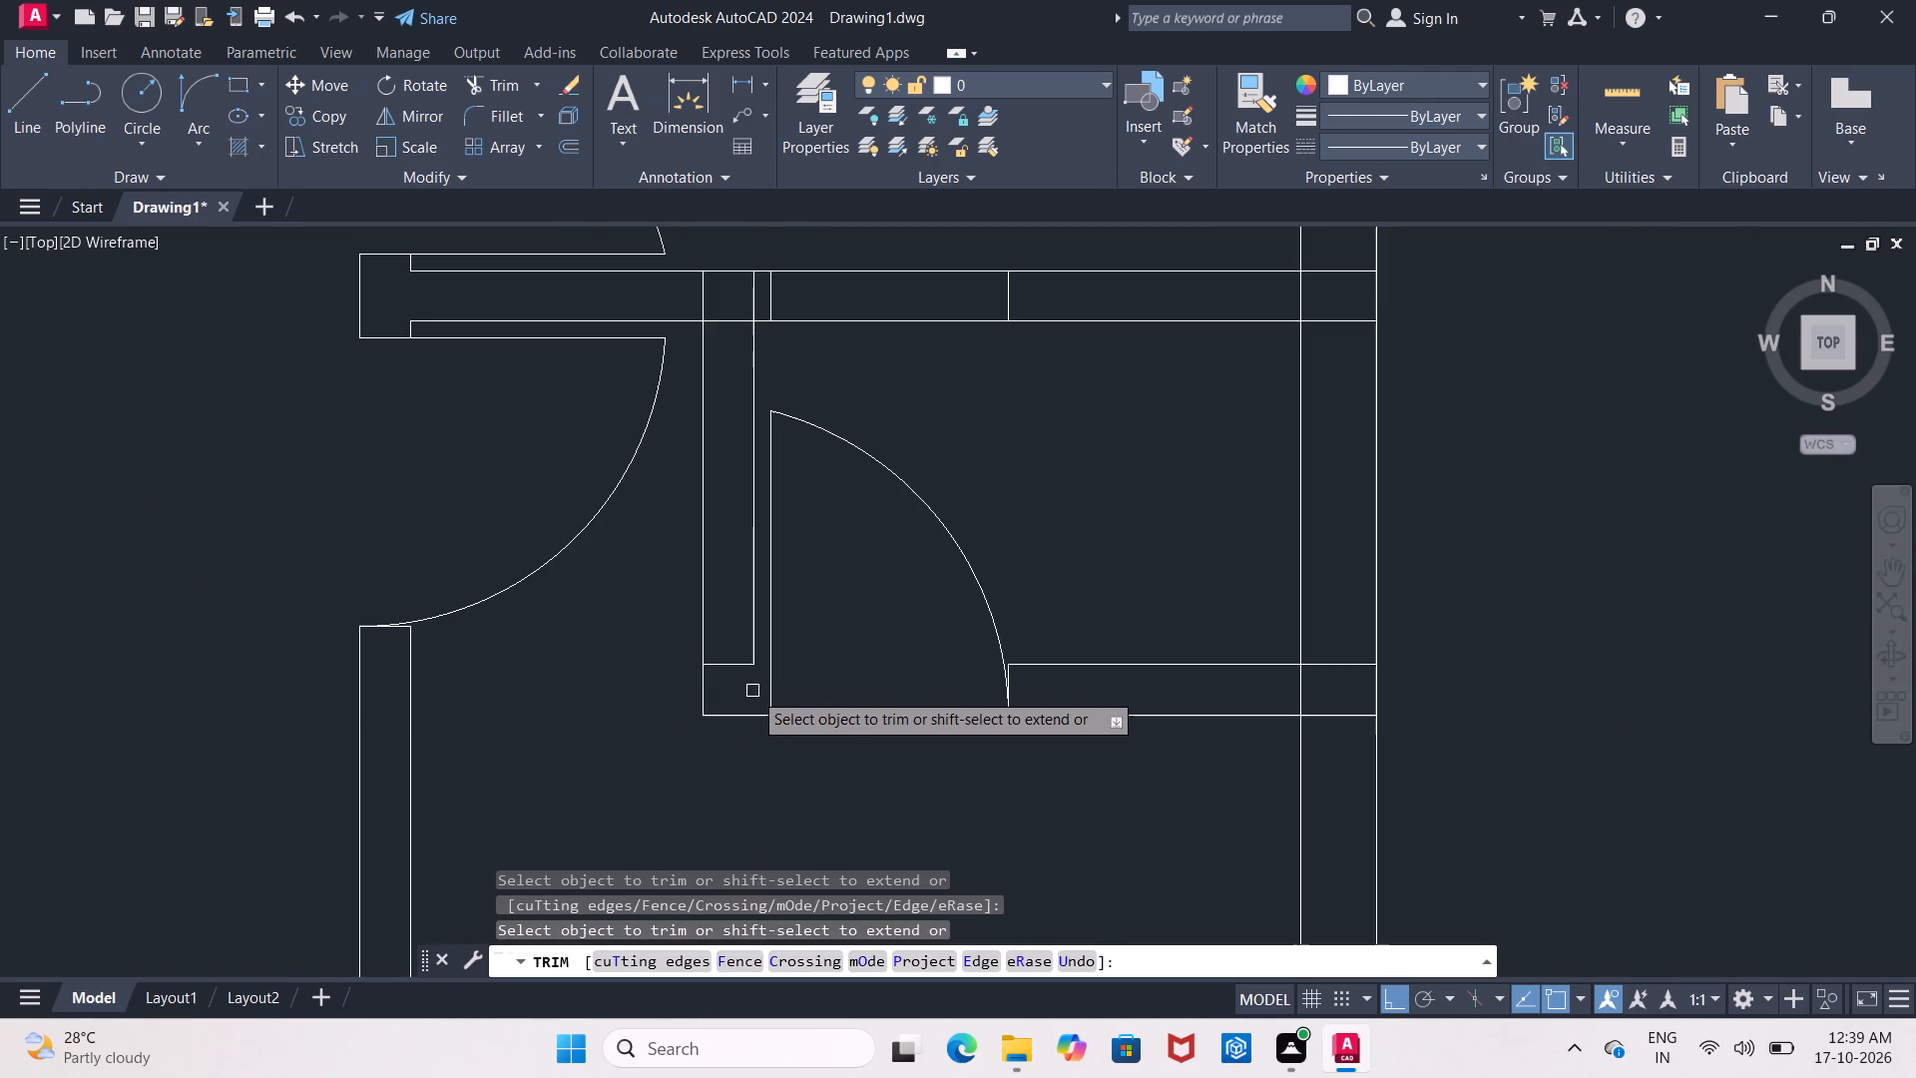
middle_click_drag(860, 710, 856, 642)
scroll(844, 689, "down", 2)
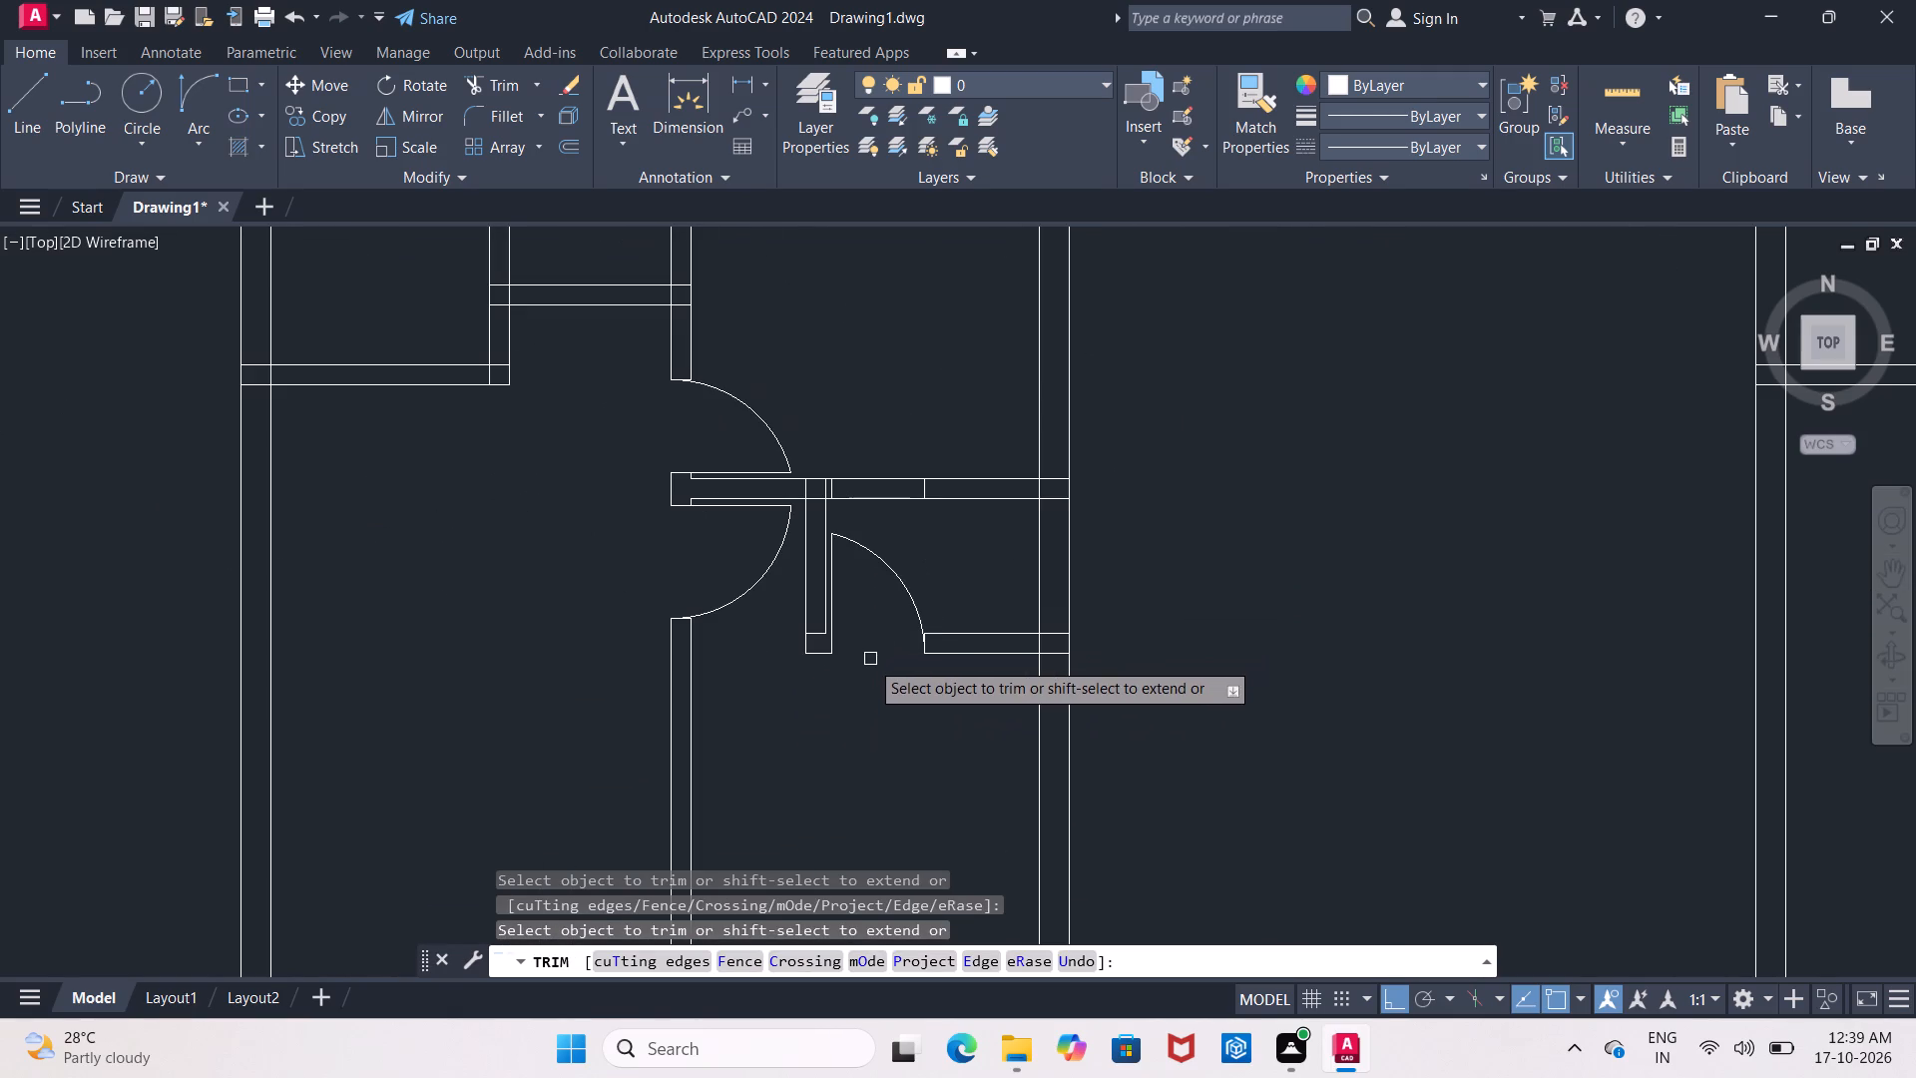
key("Escape")
Erase the two short vertical leftover lines inside the horizontal partition above the small room.
scroll(860, 514, "up", 2)
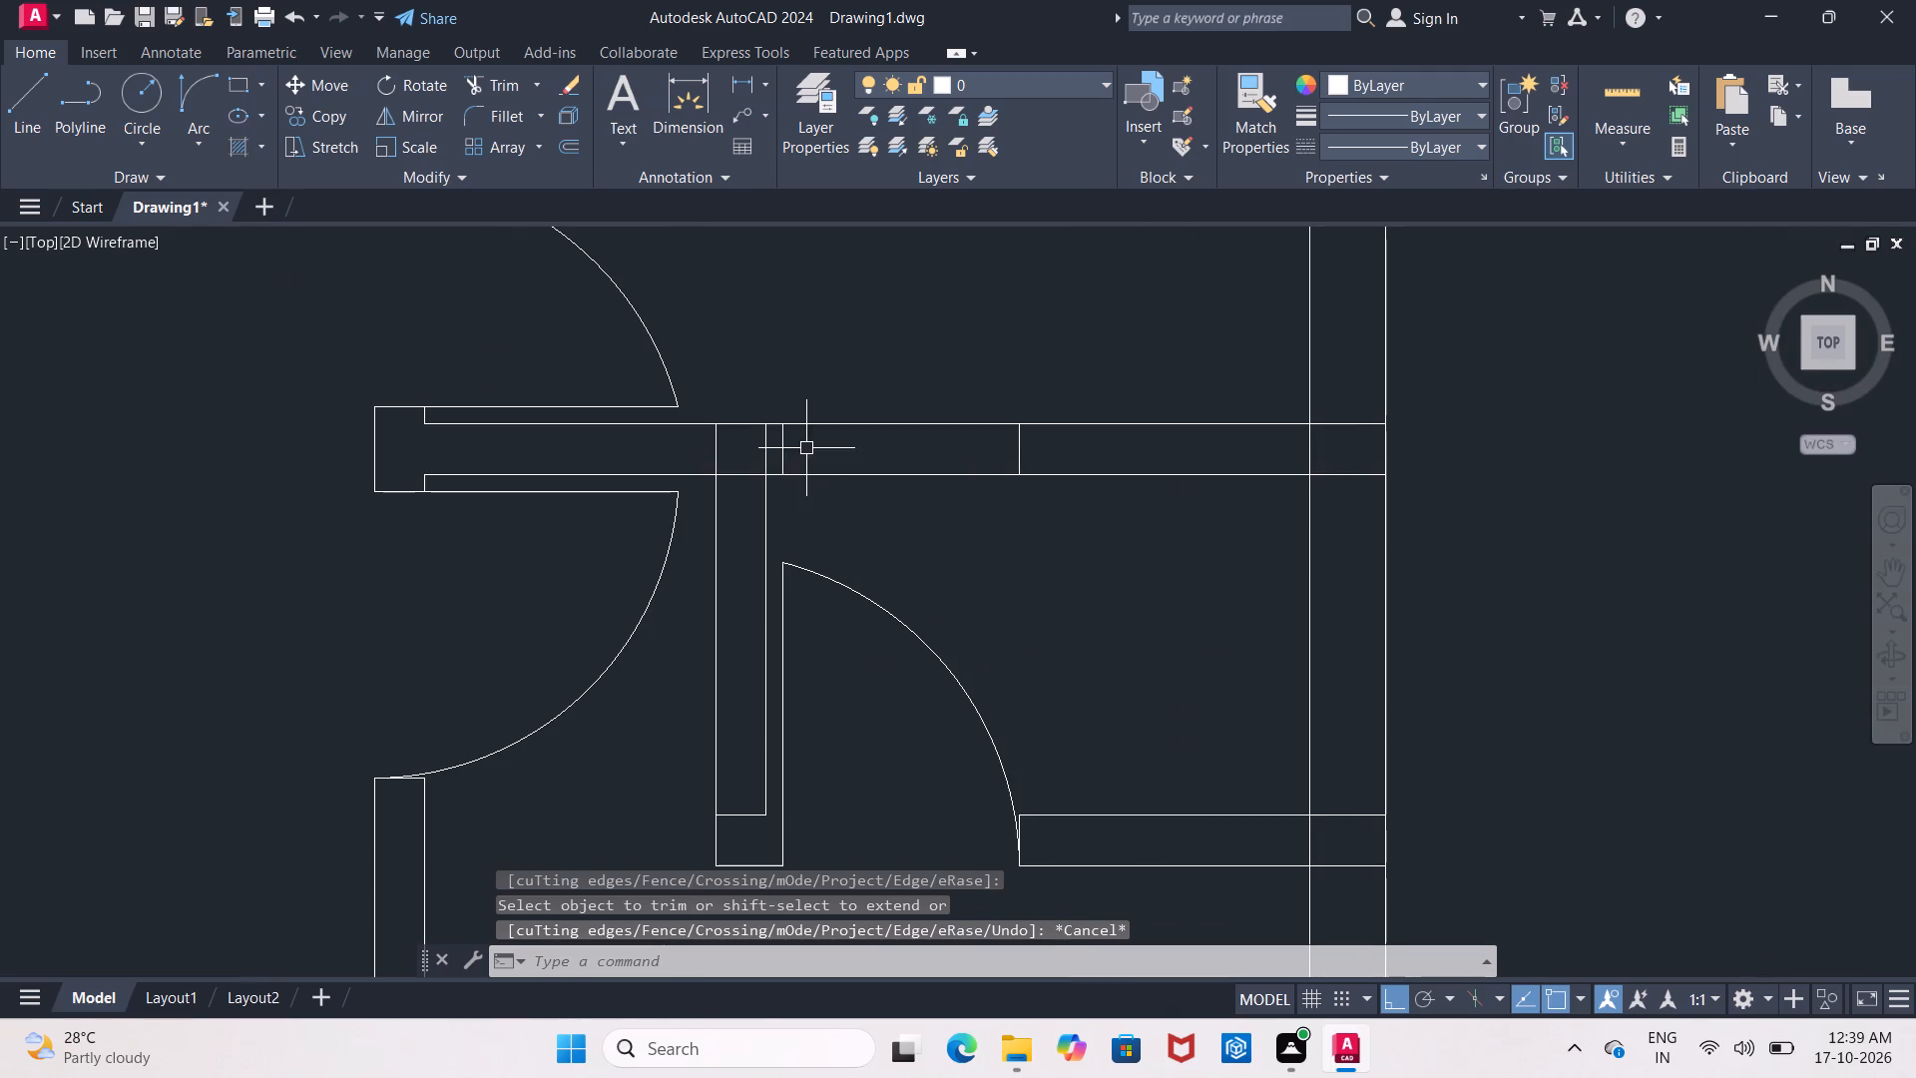
left_click(783, 453)
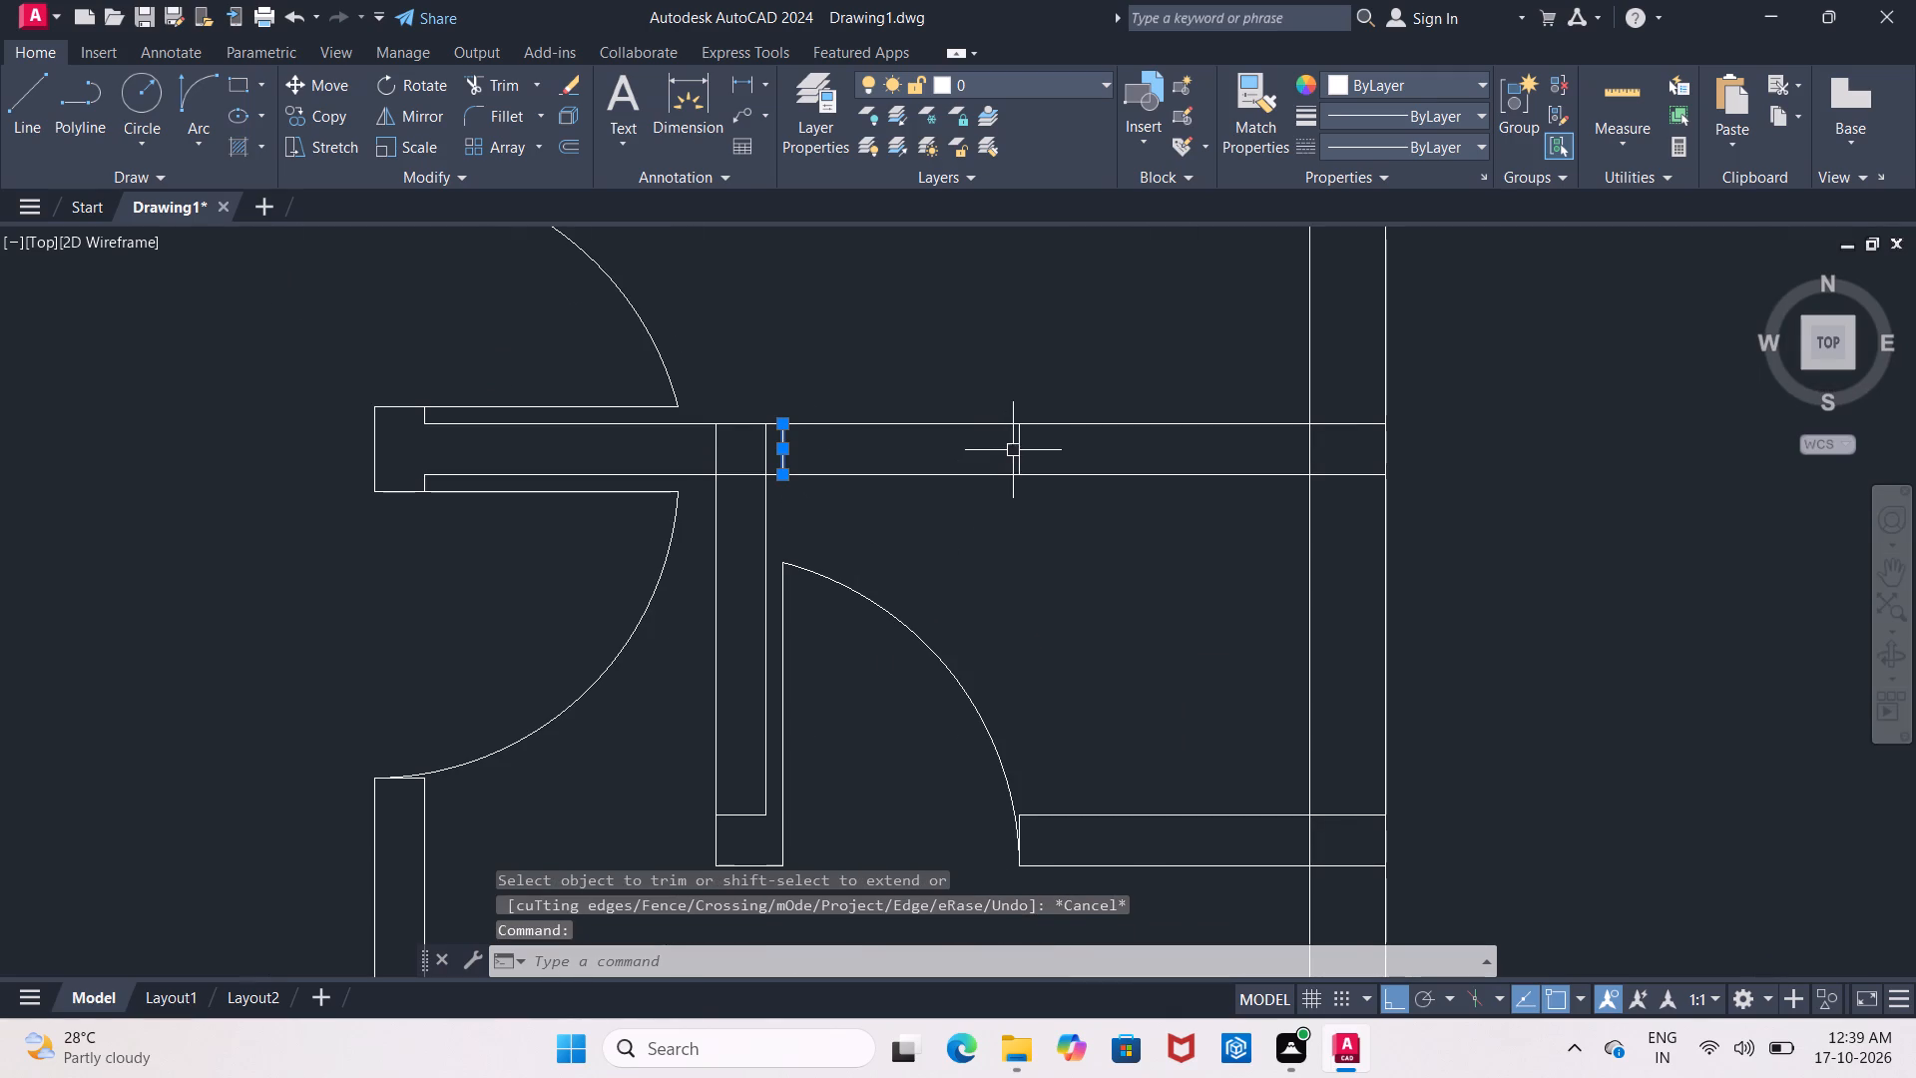
left_click(1015, 450)
key("Delete")
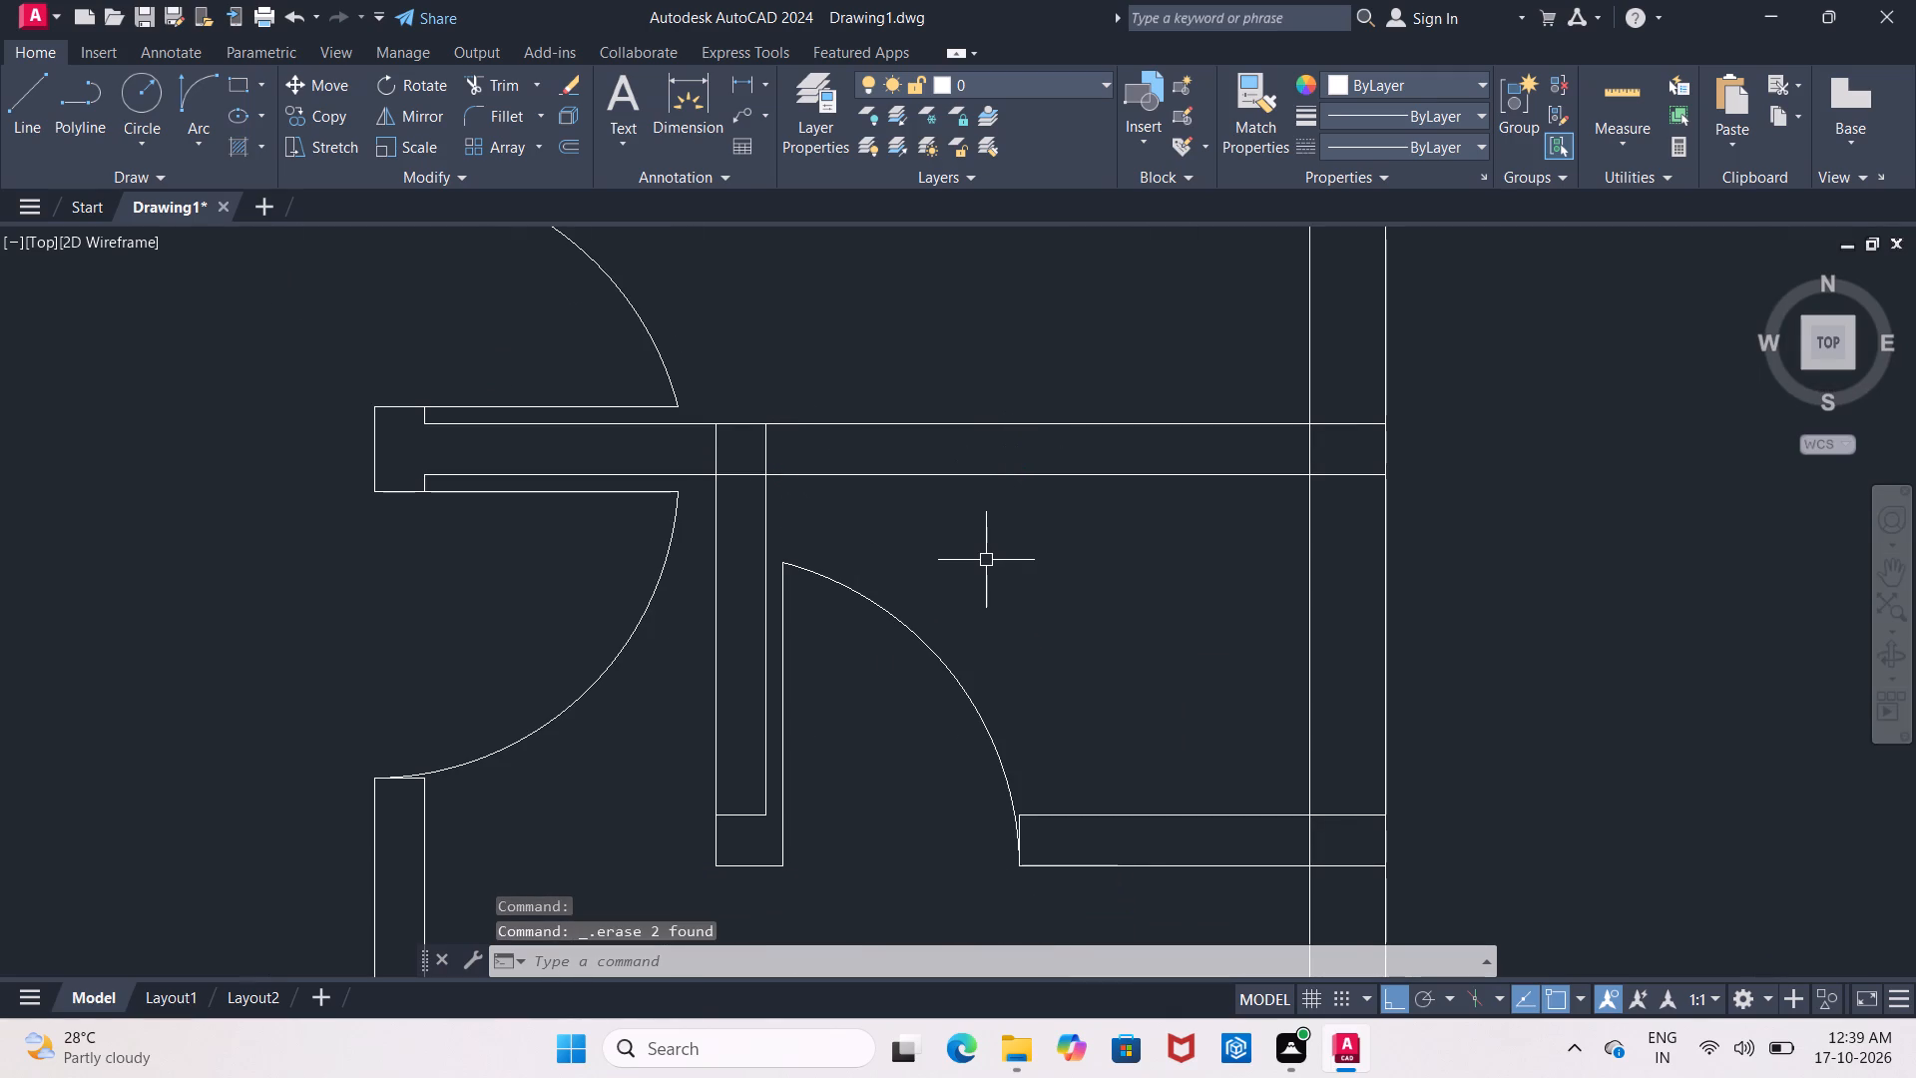
Trim the overlapping wall lines where the small room's vertical partition meets the horizontal partition above, leaving an open T-junction.
type("tr")
key("Return")
key("Return")
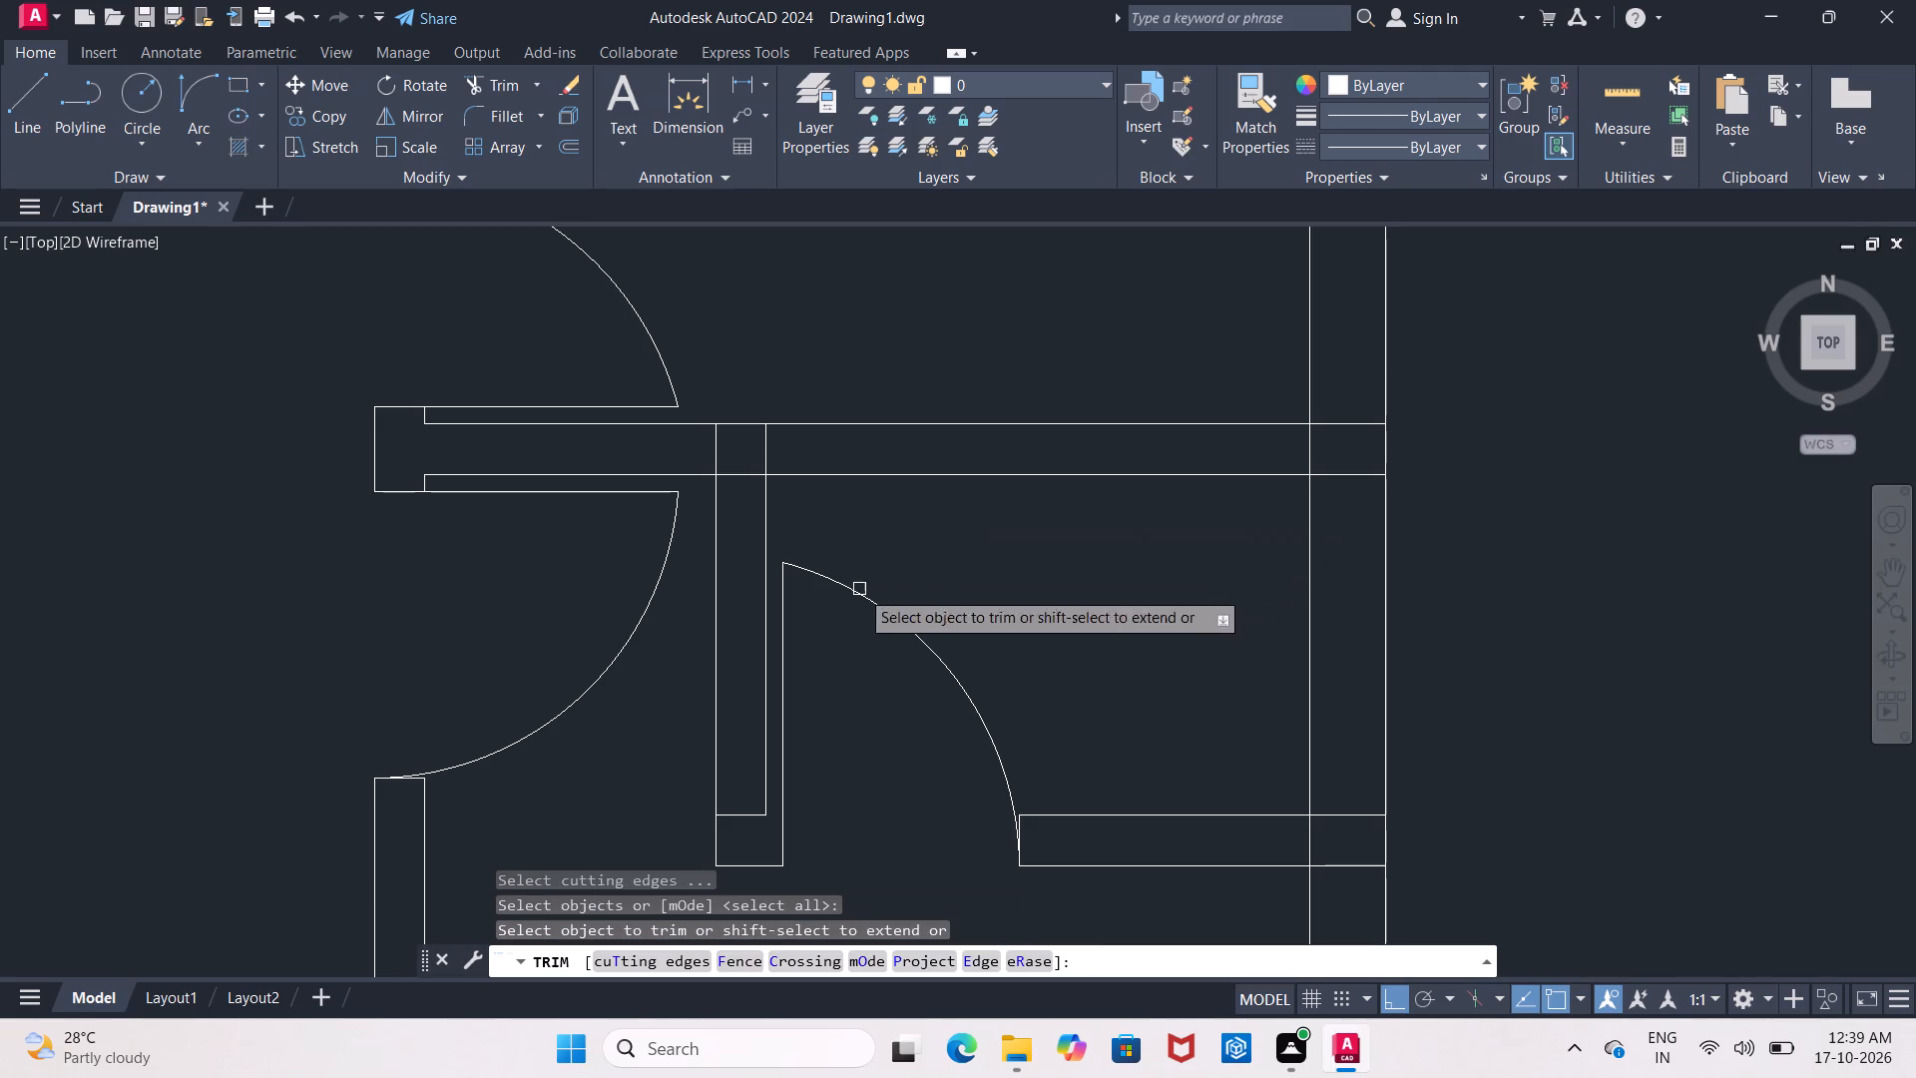
left_click(744, 475)
left_click(718, 456)
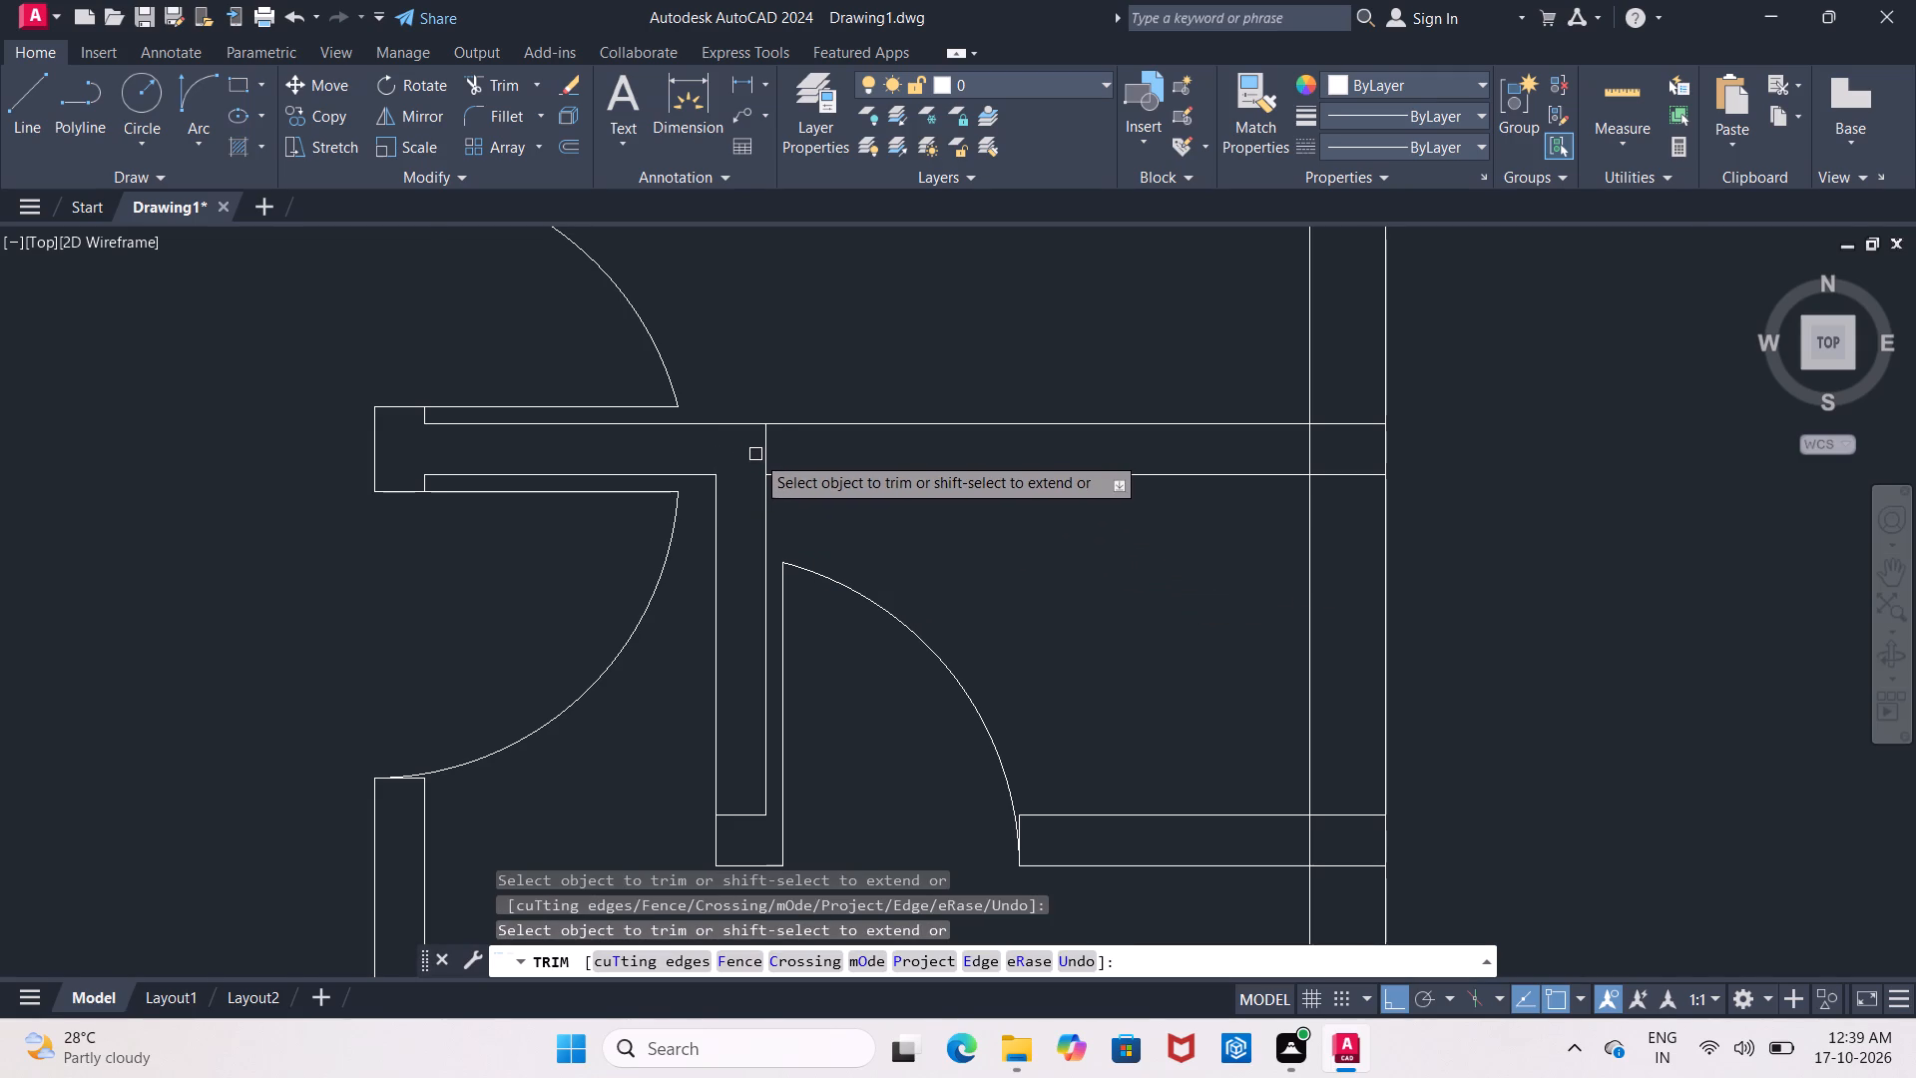
left_click(759, 454)
scroll(763, 454, "down", 3)
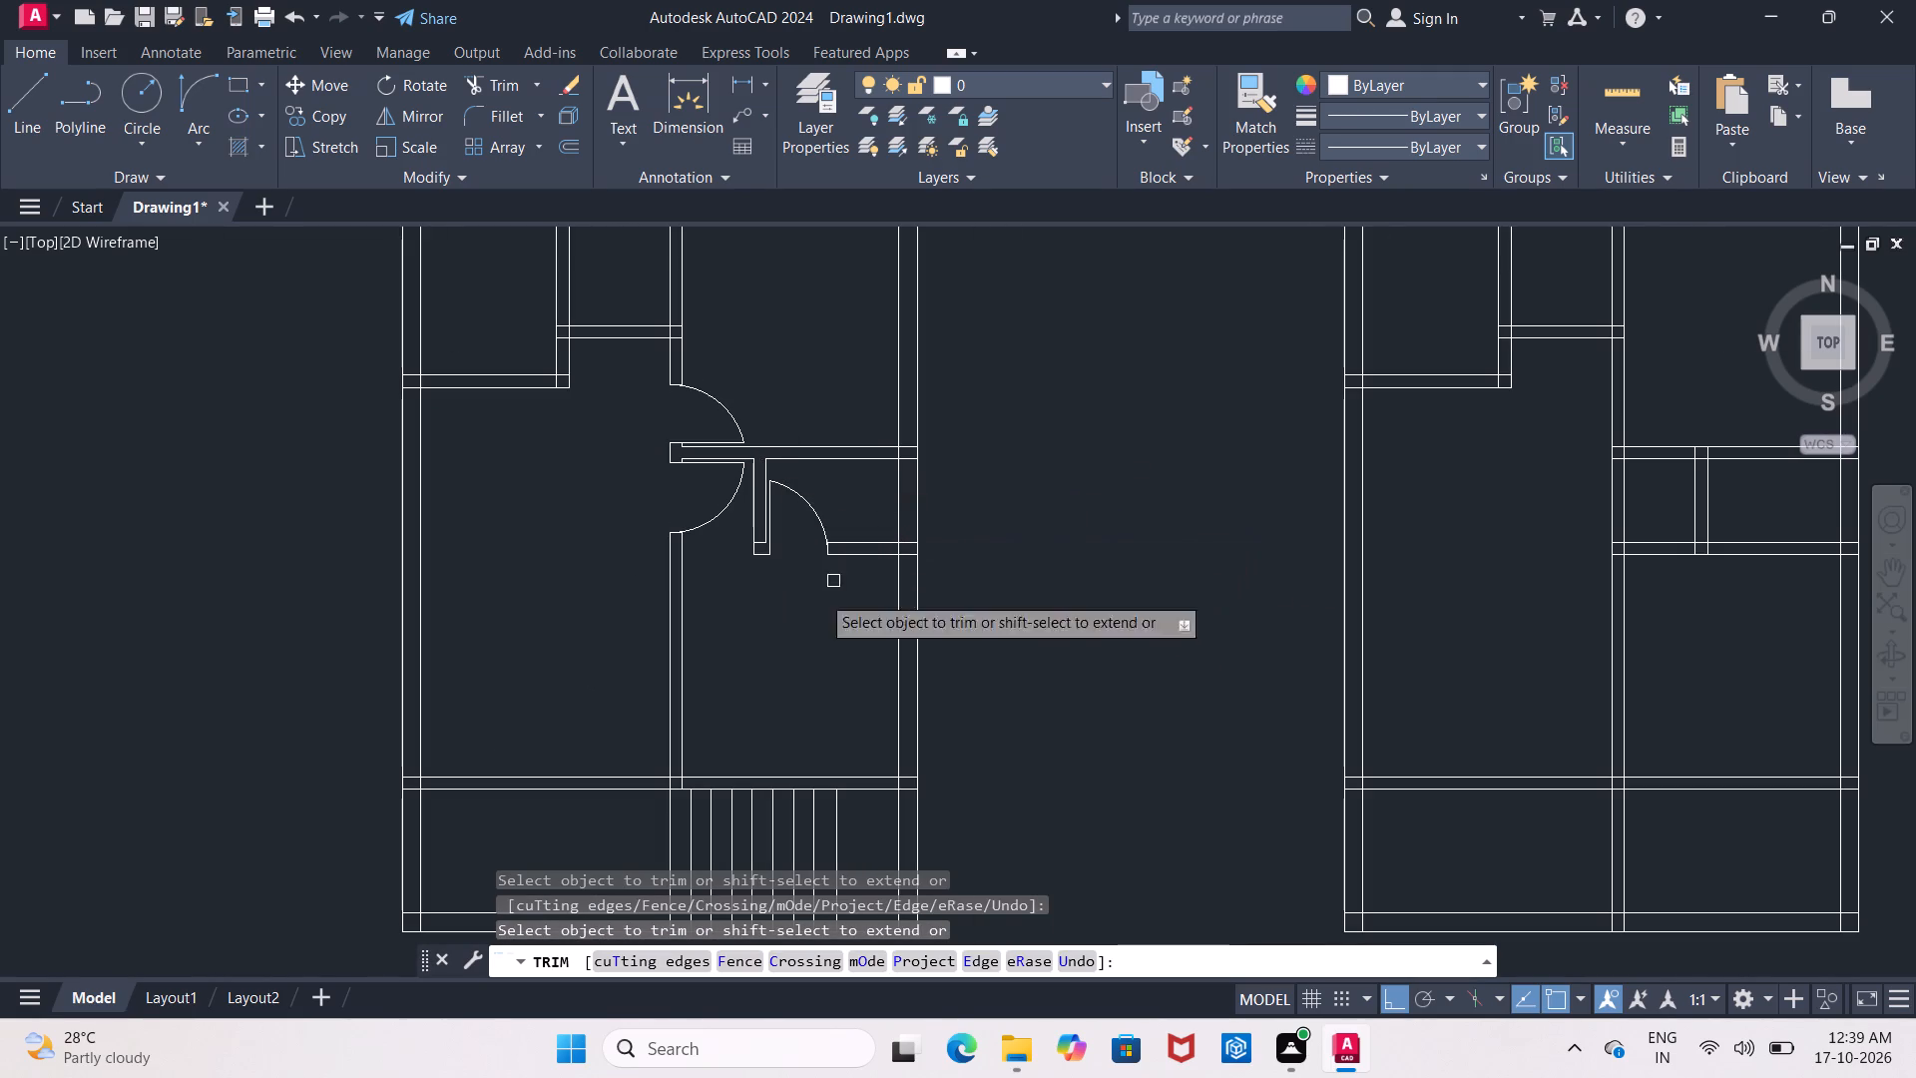
middle_click_drag(753, 648, 778, 633)
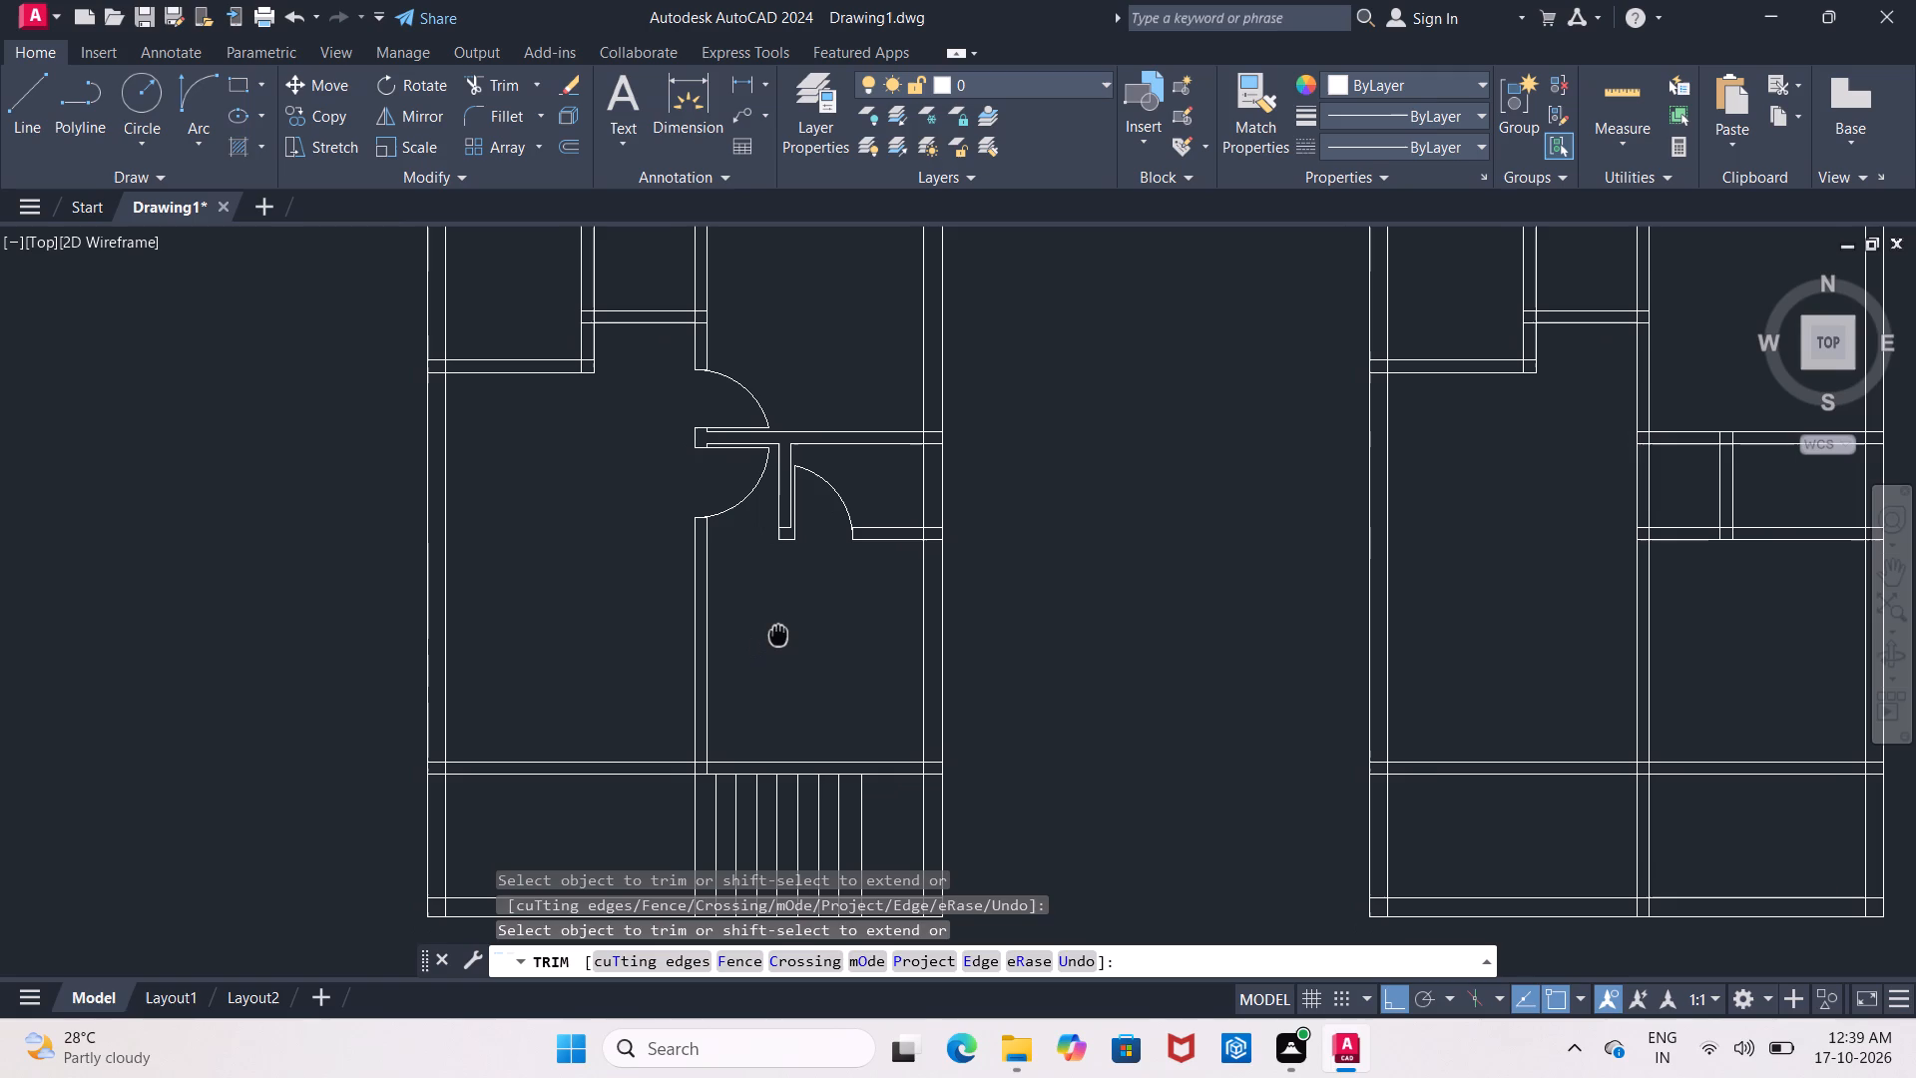
middle_click_drag(778, 633, 868, 523)
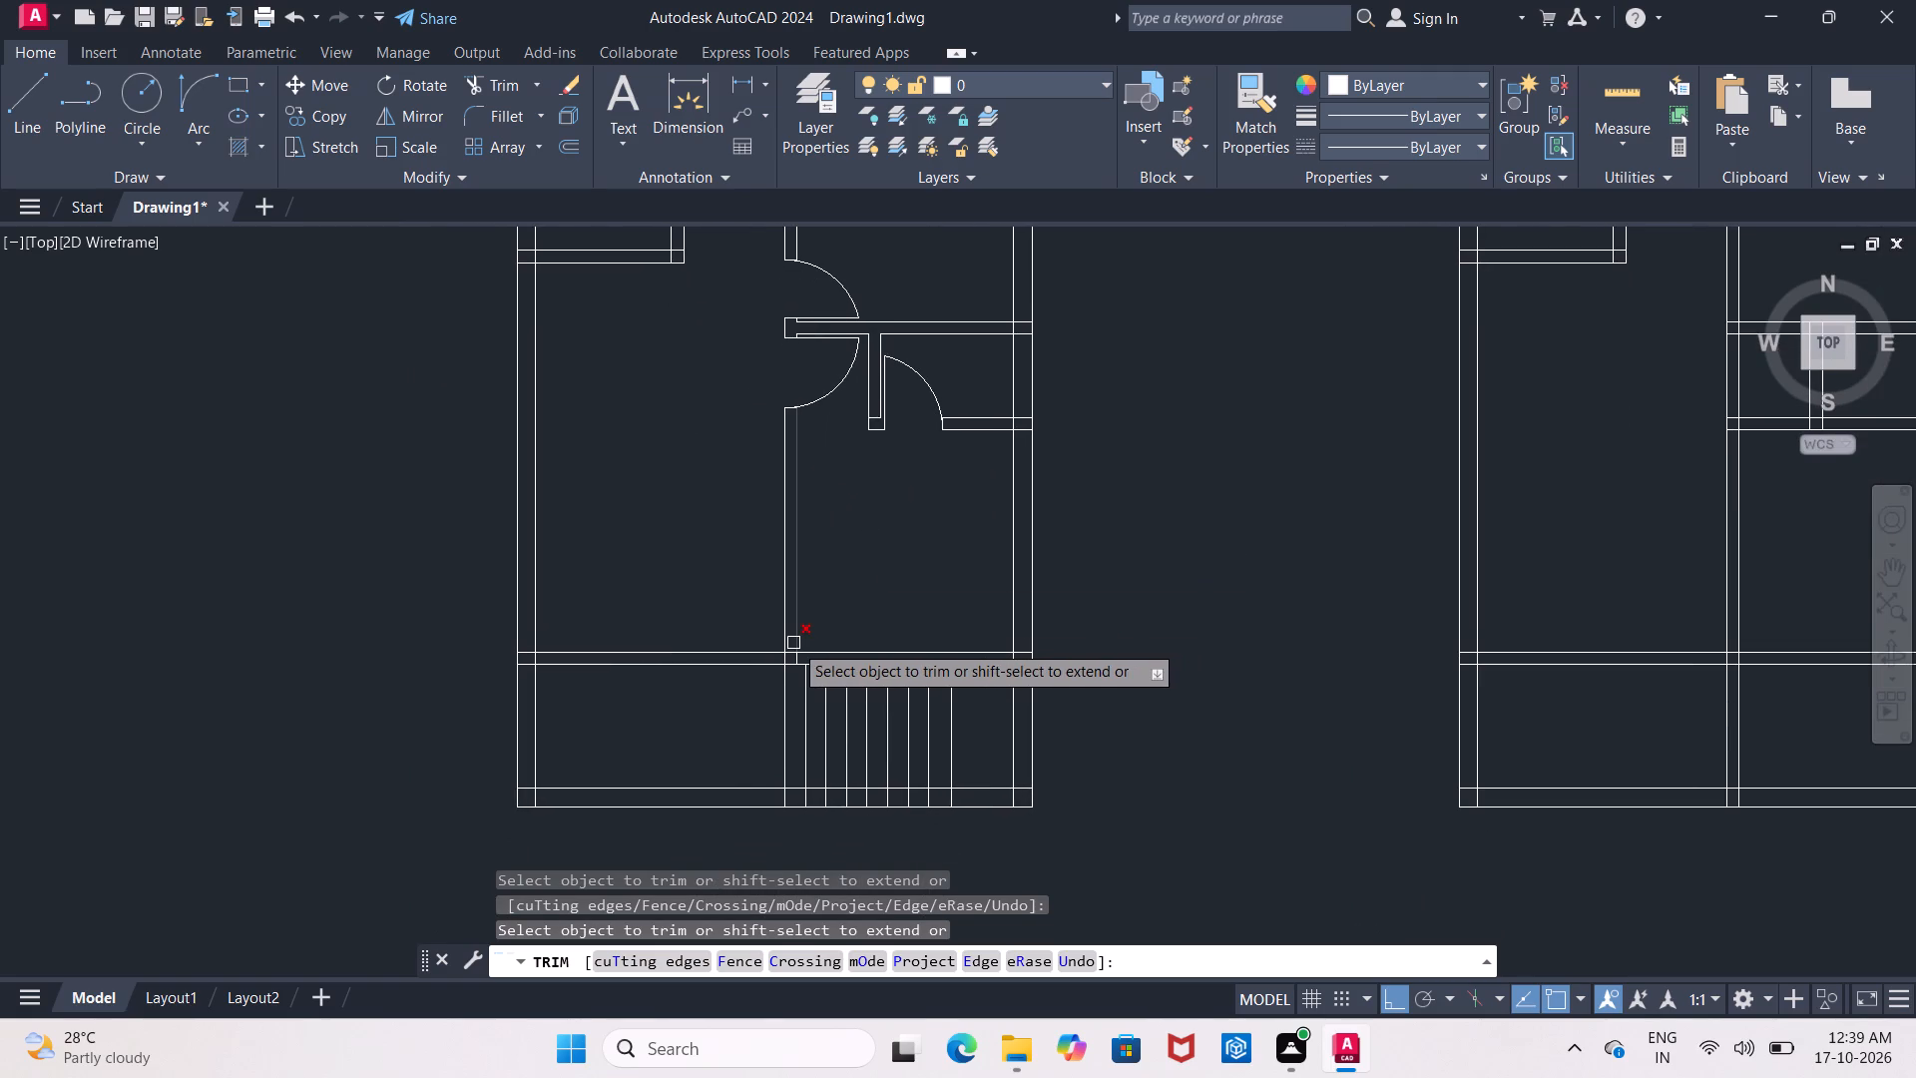
scroll(817, 635, "up", 1)
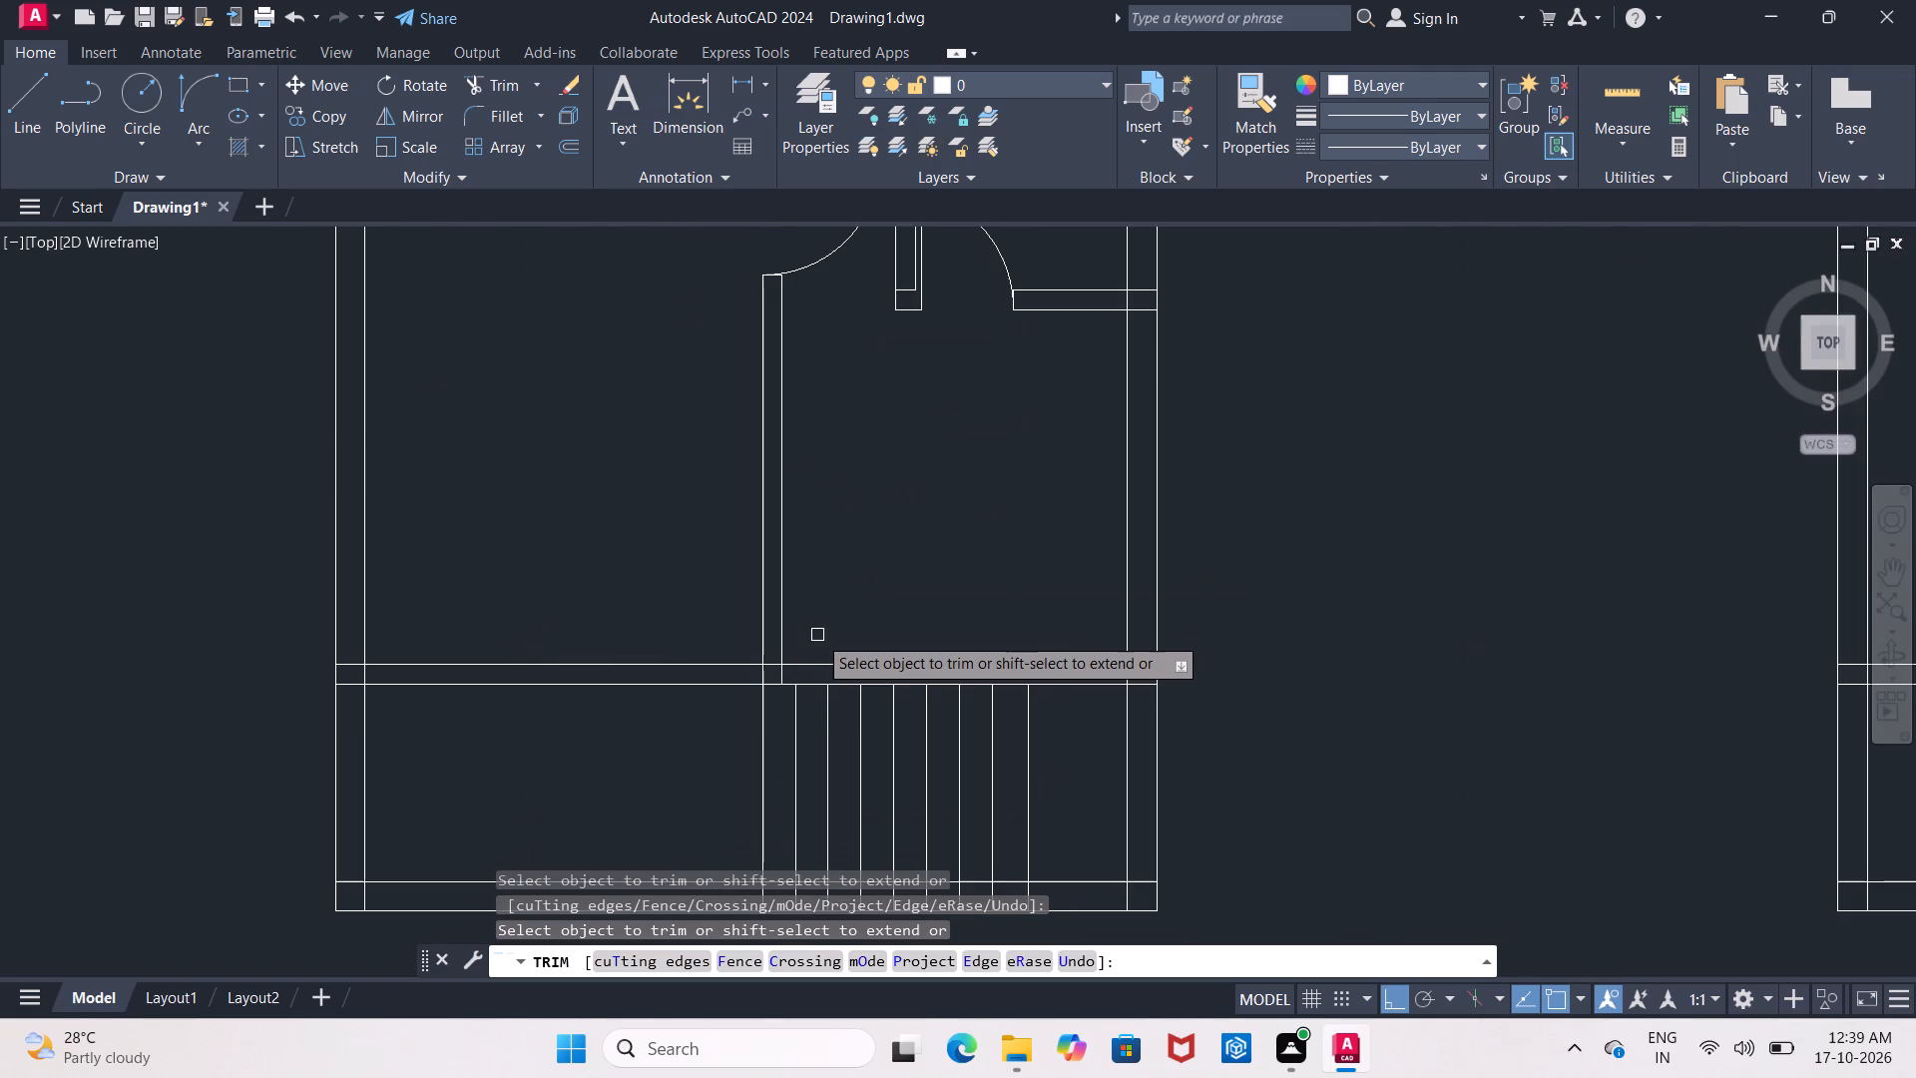
scroll(817, 635, "down", 1)
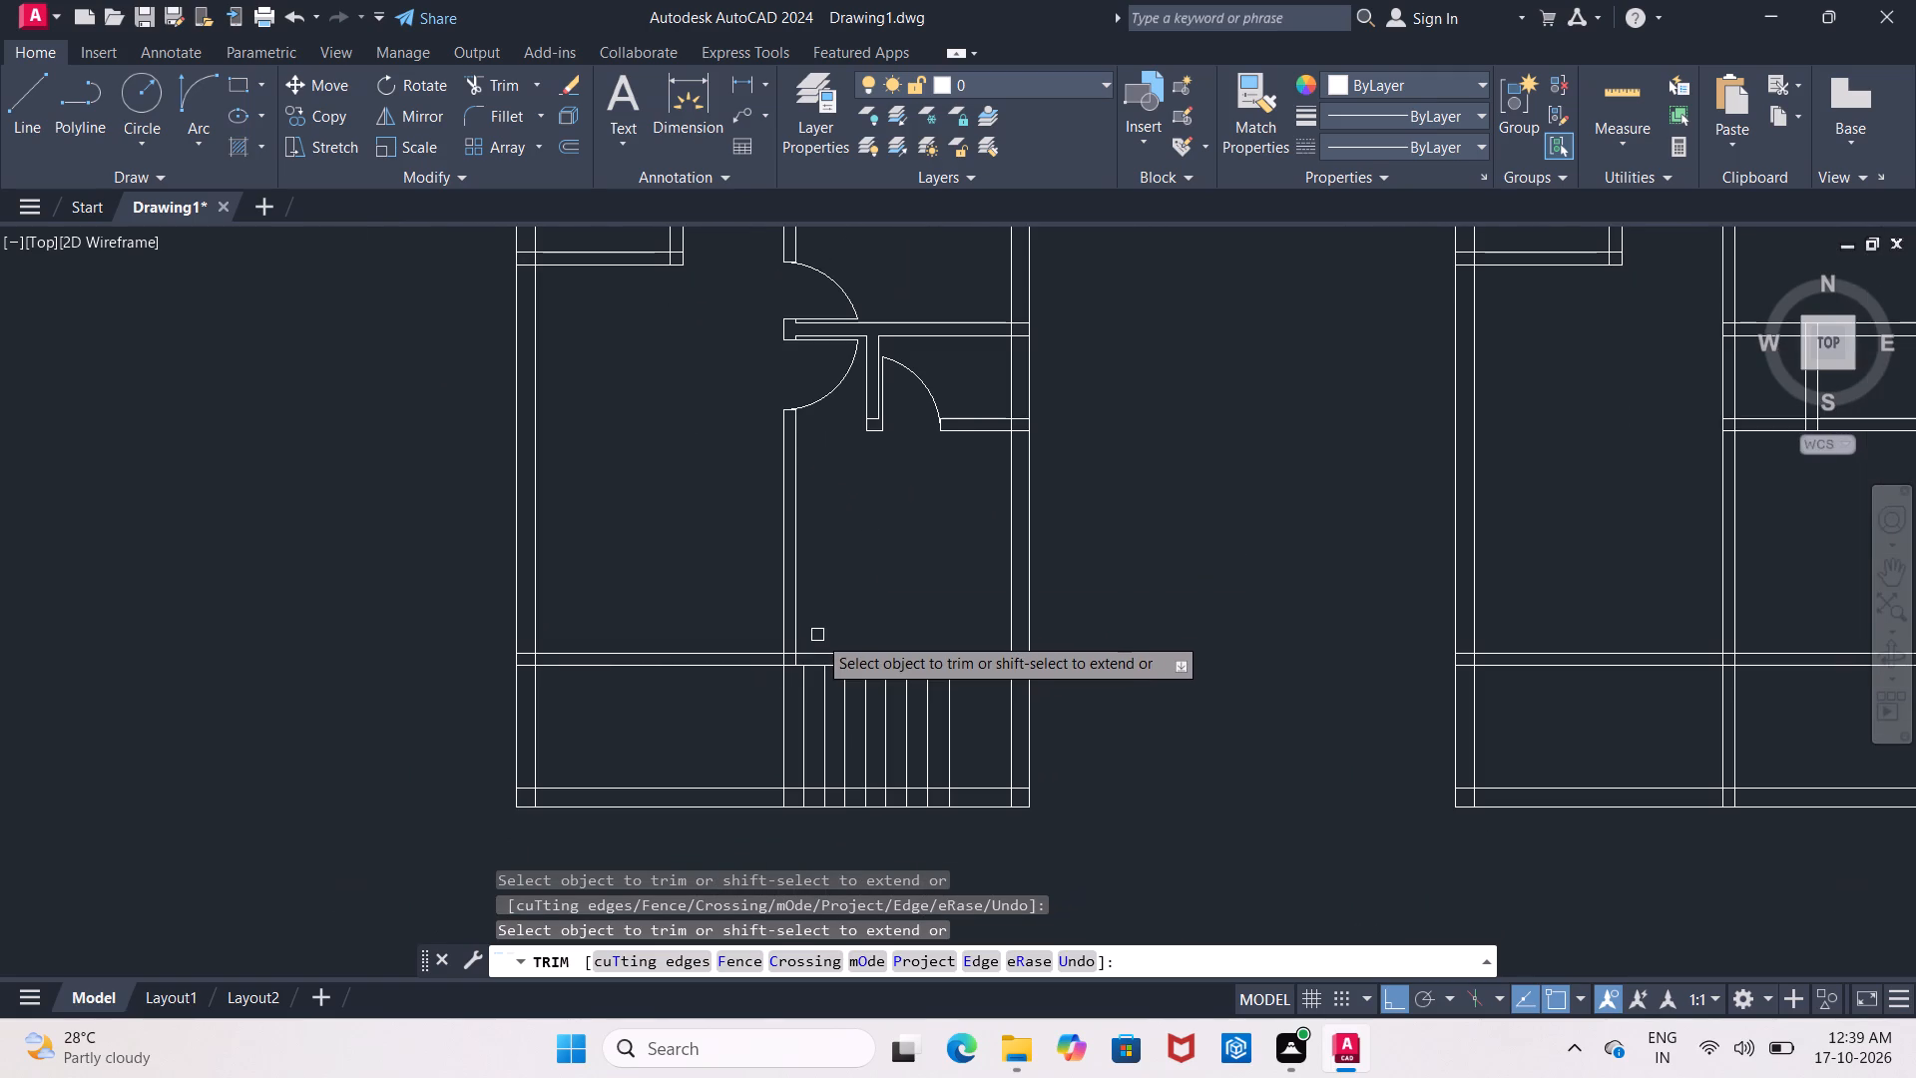
key("Escape")
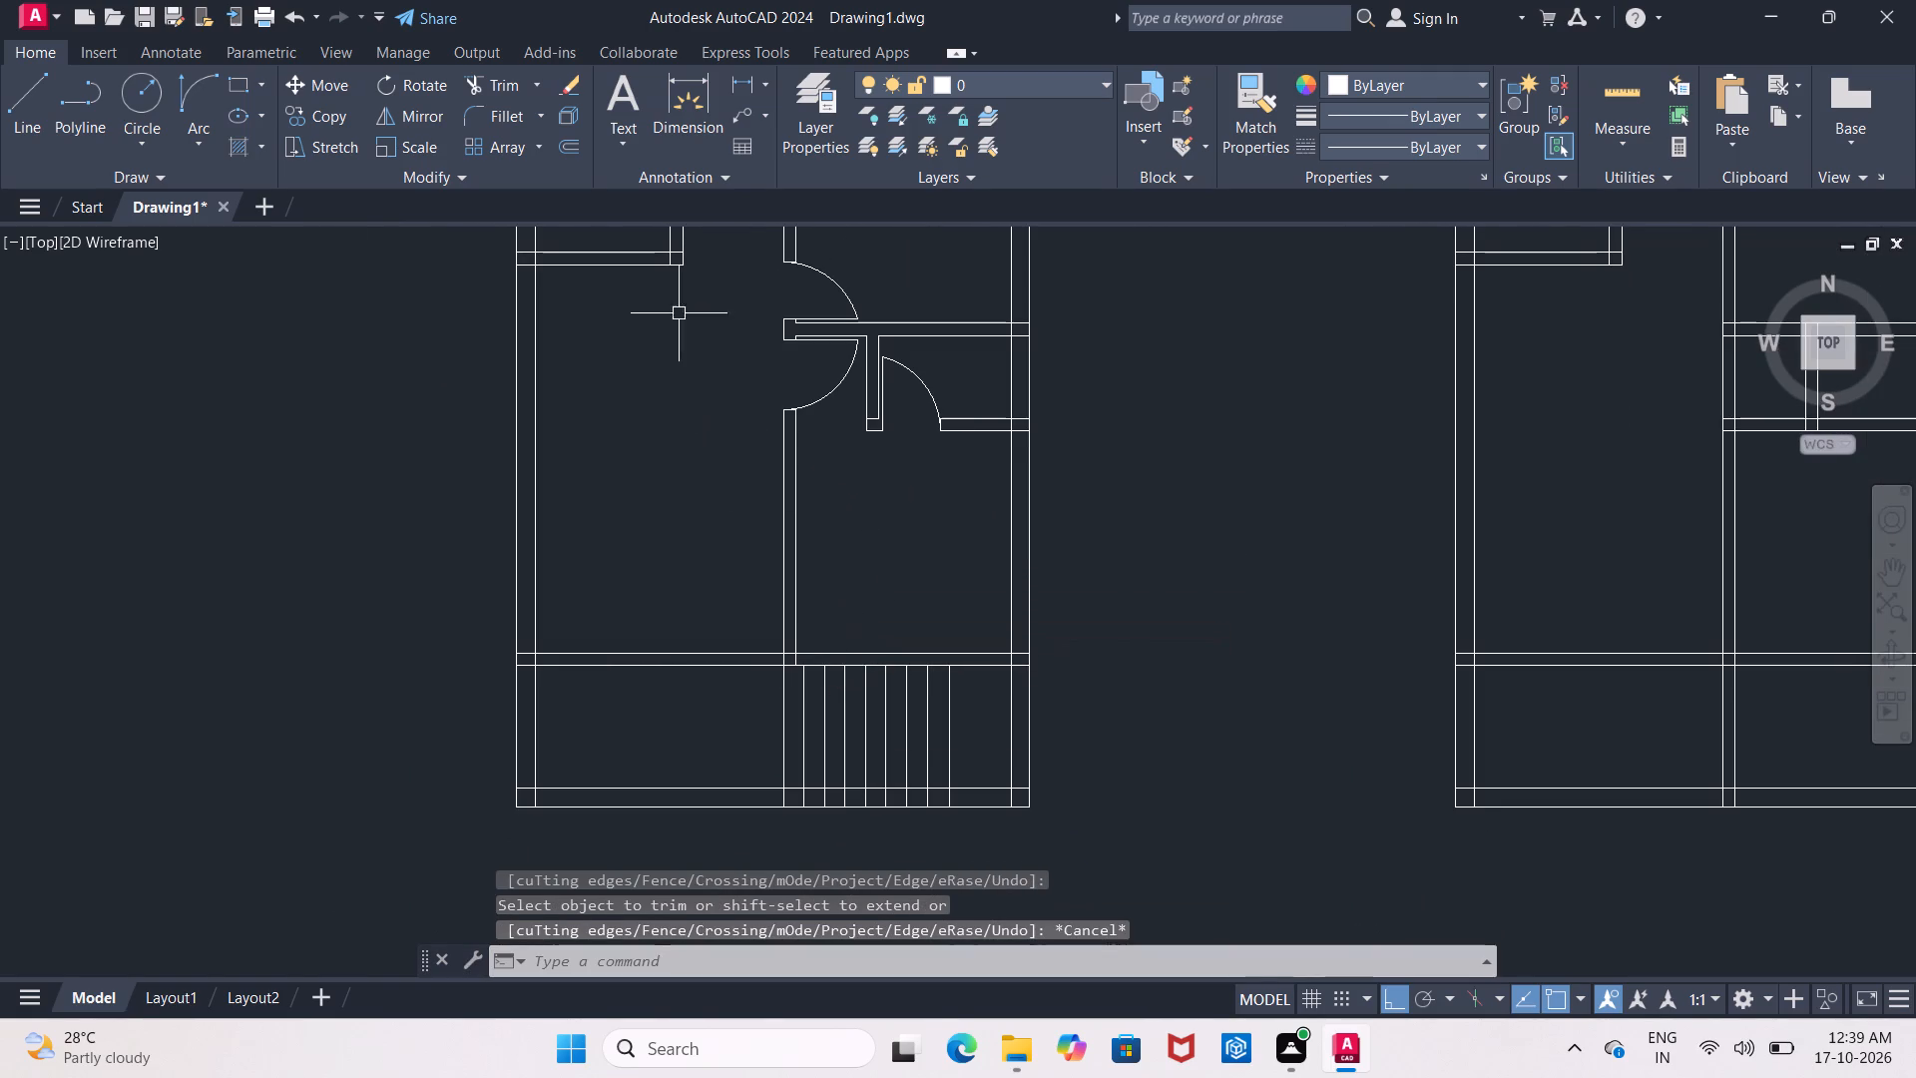
Measure the clear width of the bottom room beside the stairs, from the outer wall's inner face to the stair partition.
left_click(746, 87)
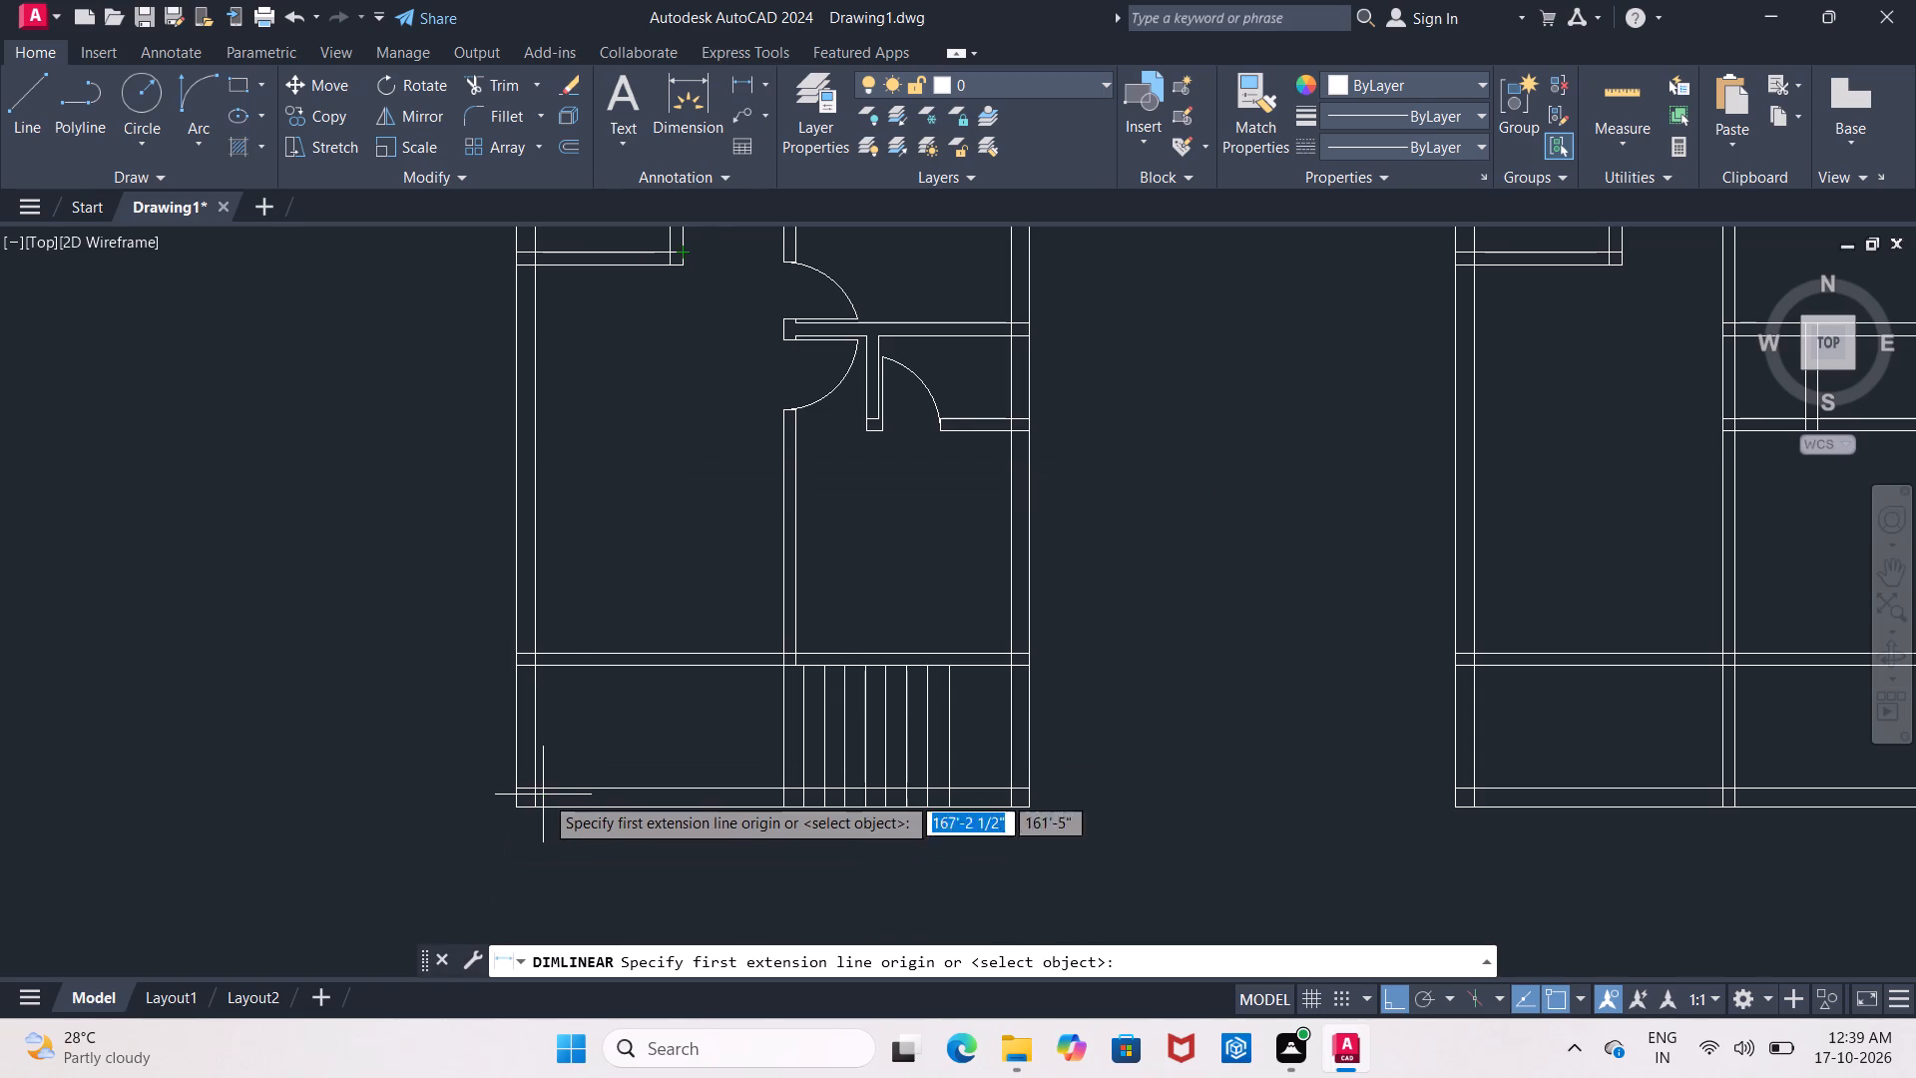
left_click(537, 789)
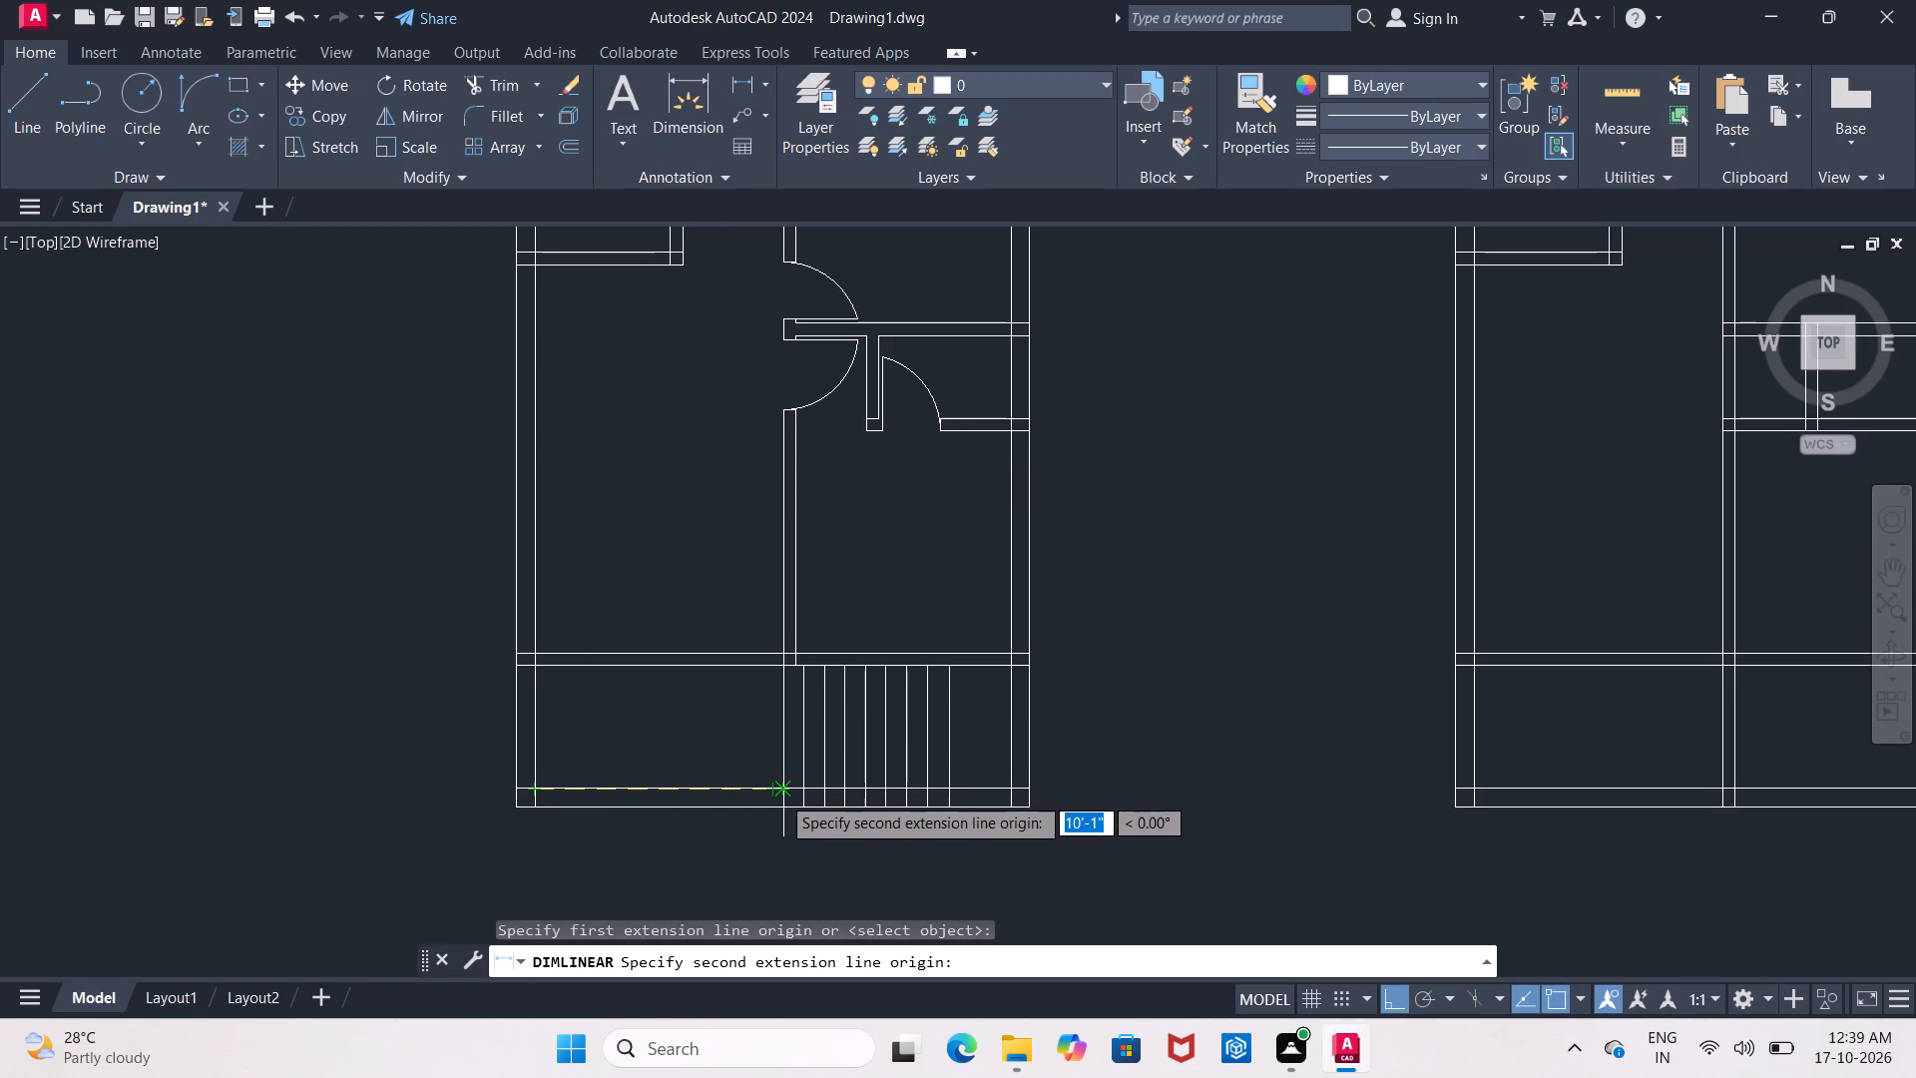
left_click(780, 791)
key("Escape")
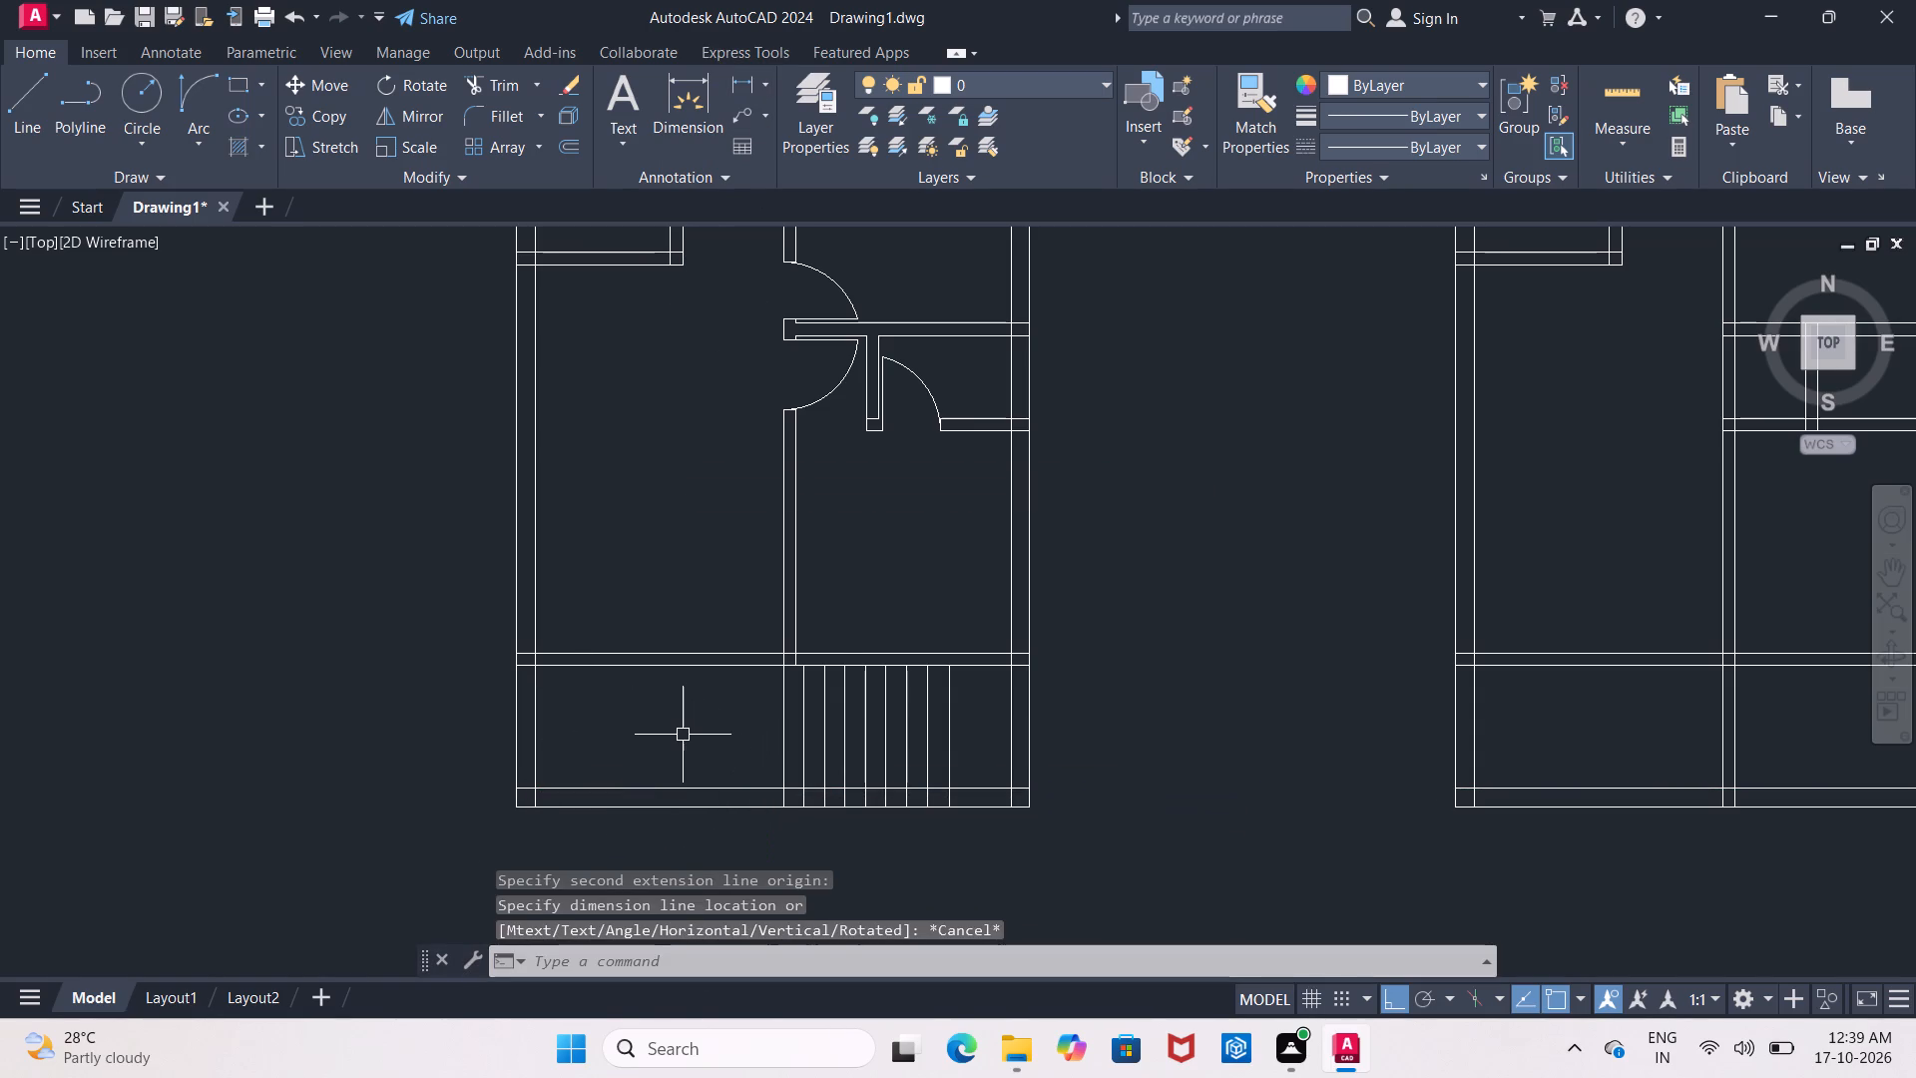
Offset the inner face line of the outer wall 5' into the bottom room beside the stairs.
key("o")
key("Return")
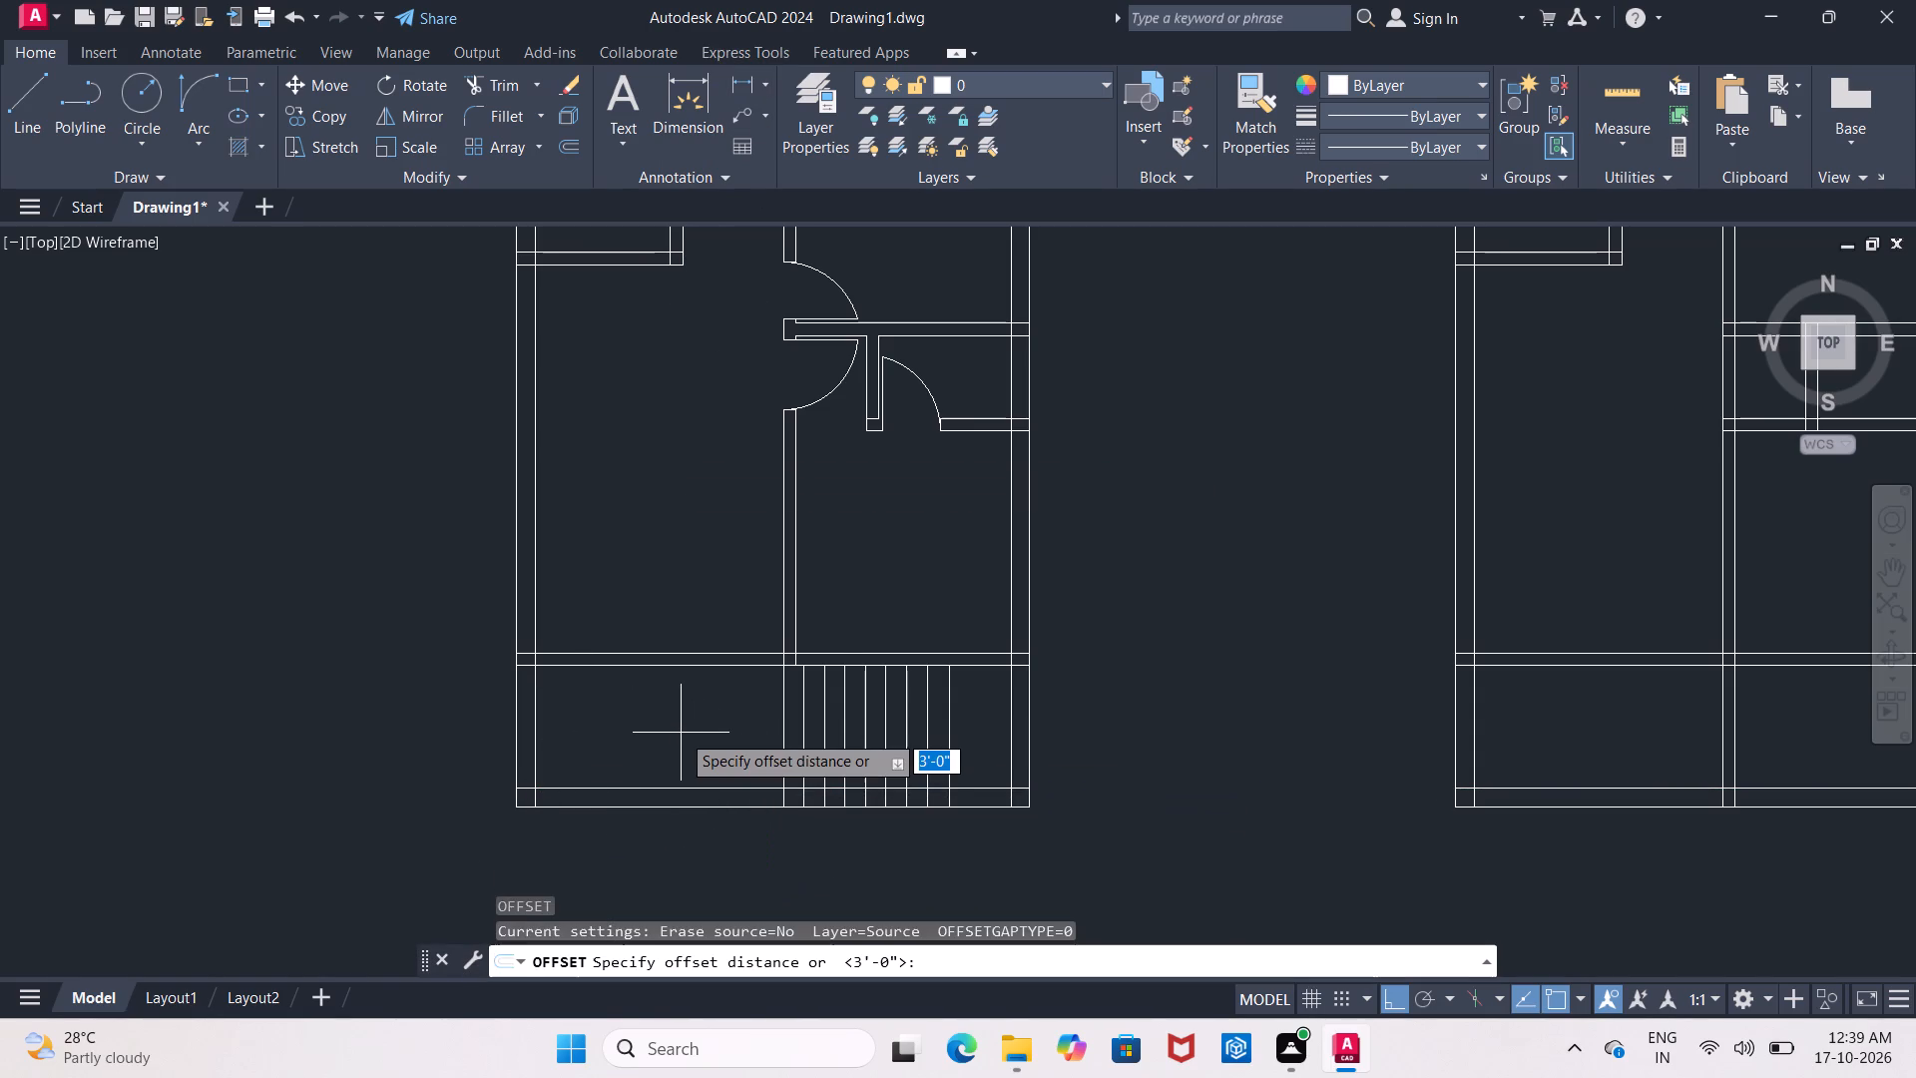
type("5'")
key("Return")
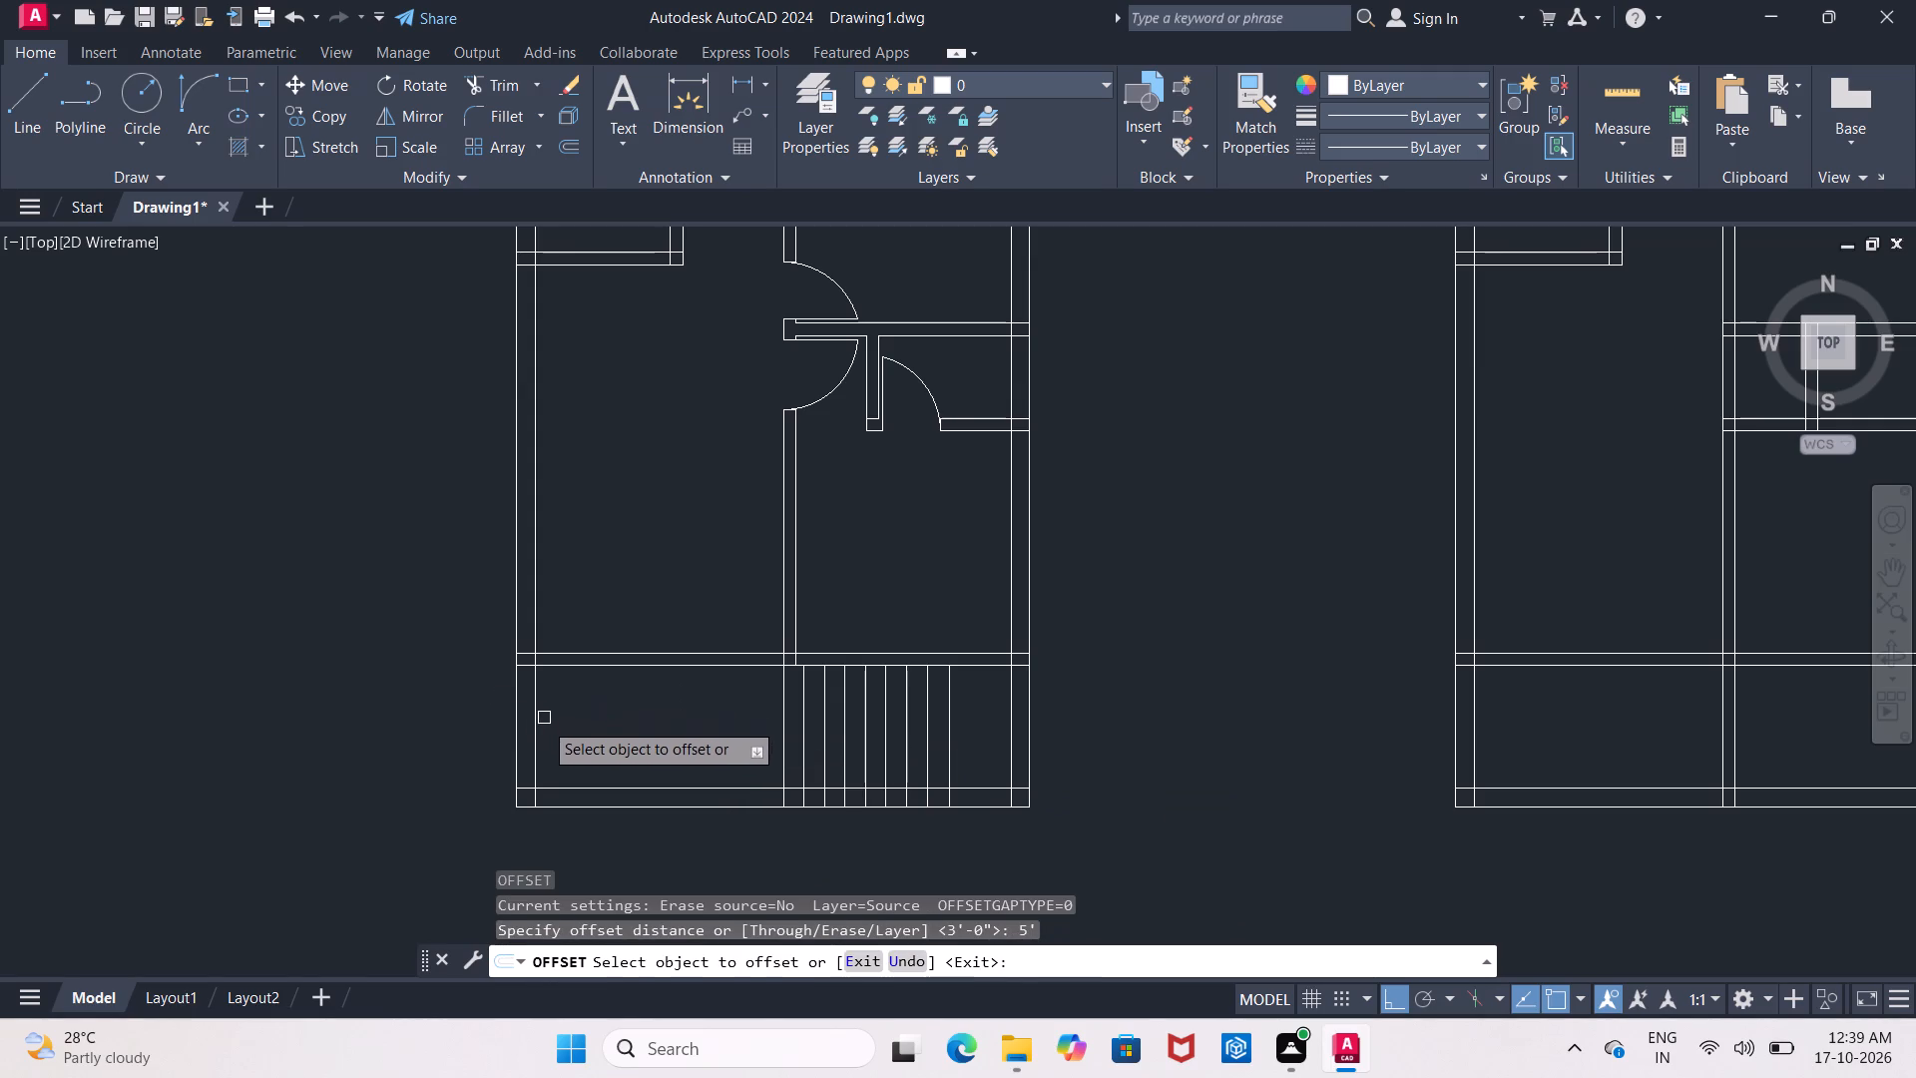
left_click_drag(536, 727, 551, 733)
left_click(723, 723)
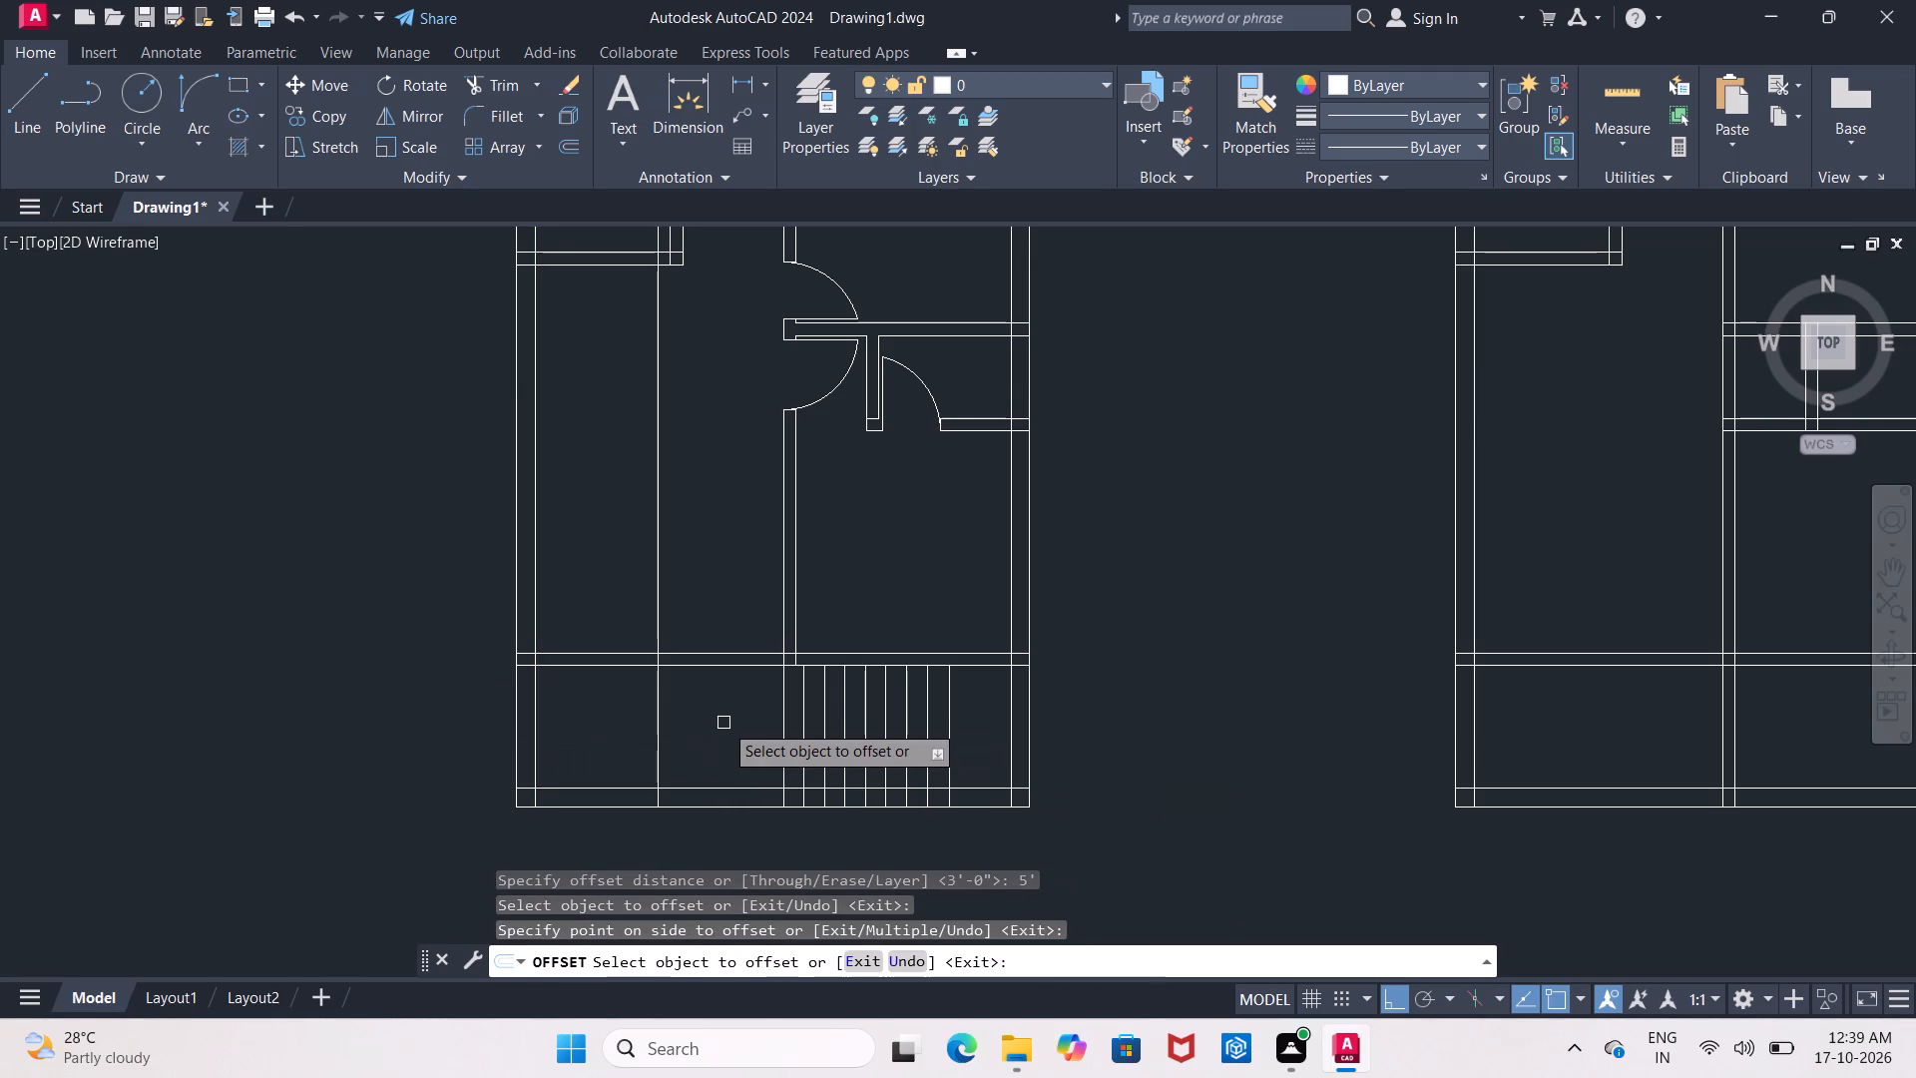
key("Return")
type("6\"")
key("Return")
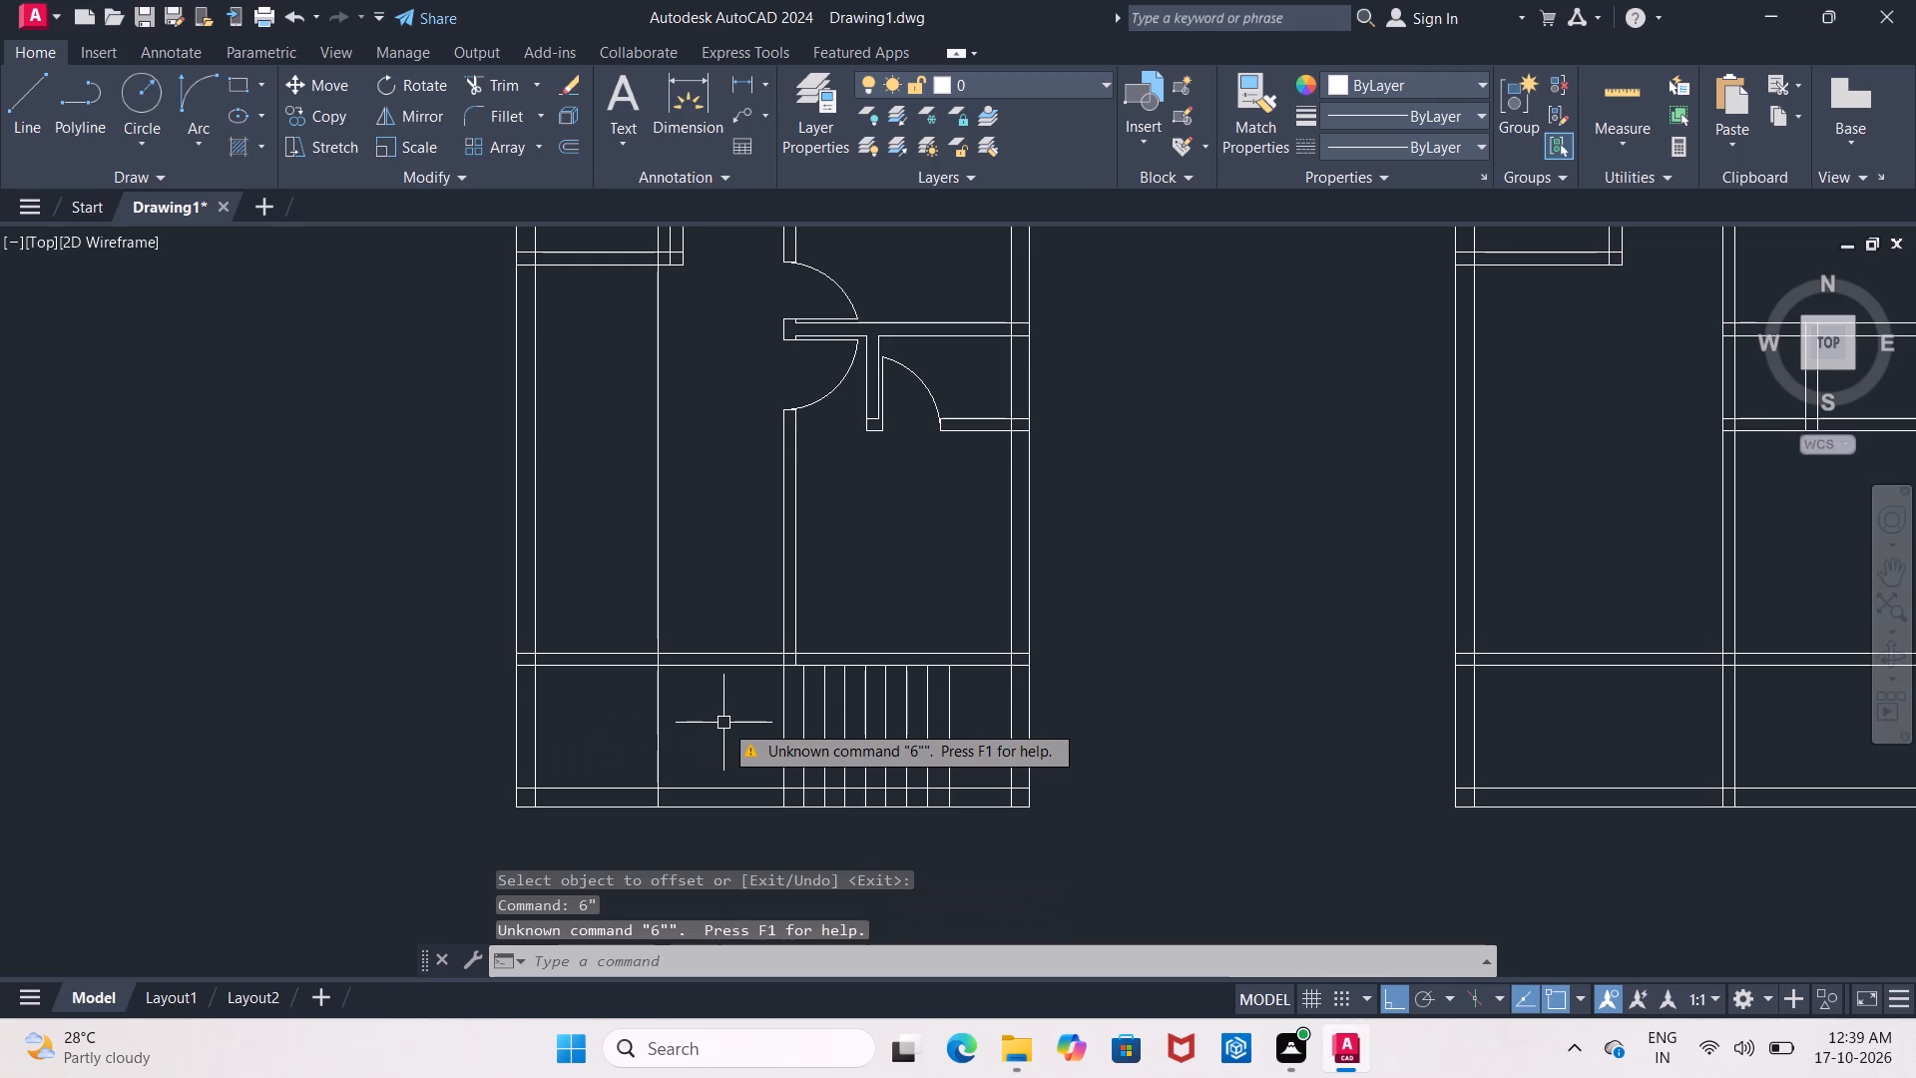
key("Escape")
Offset the new vertical line 6" toward the stairs to give the partition its thickness.
key("o")
key("Return")
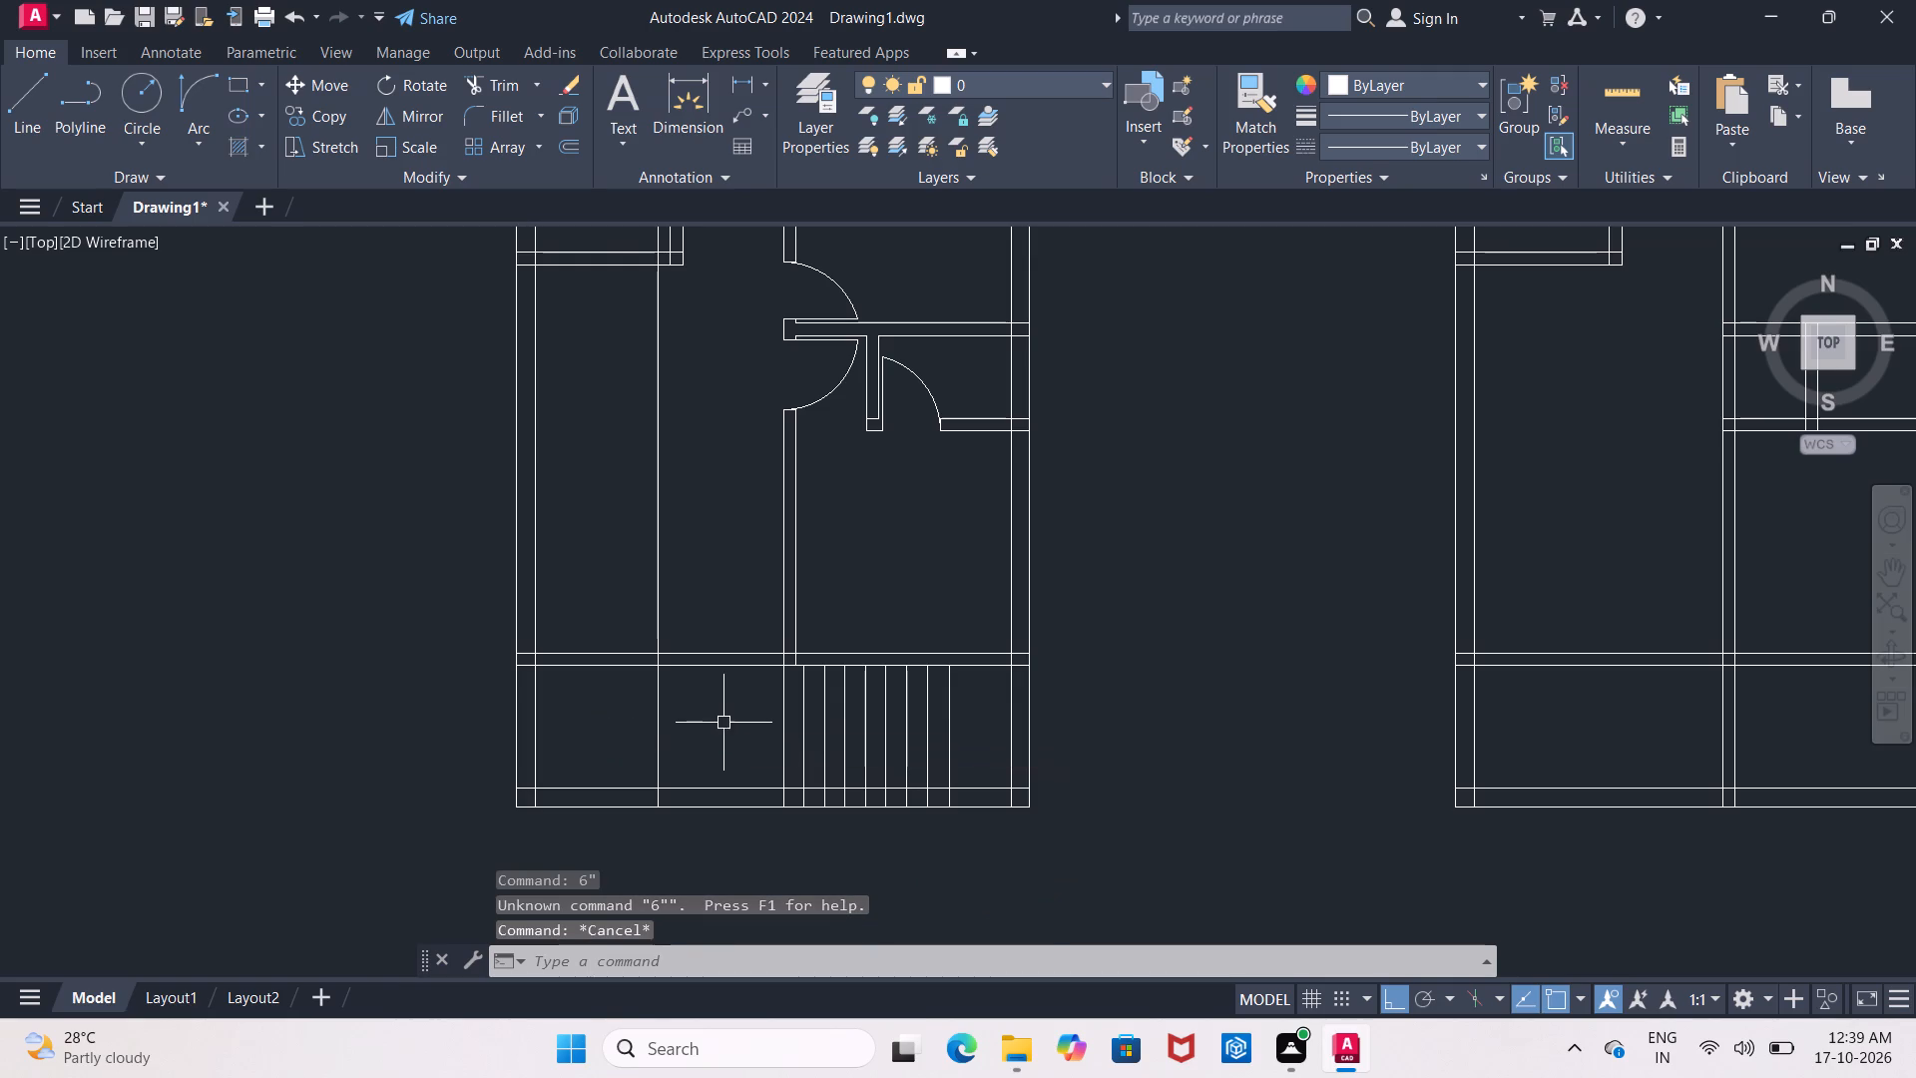
type("6\"")
key("Return")
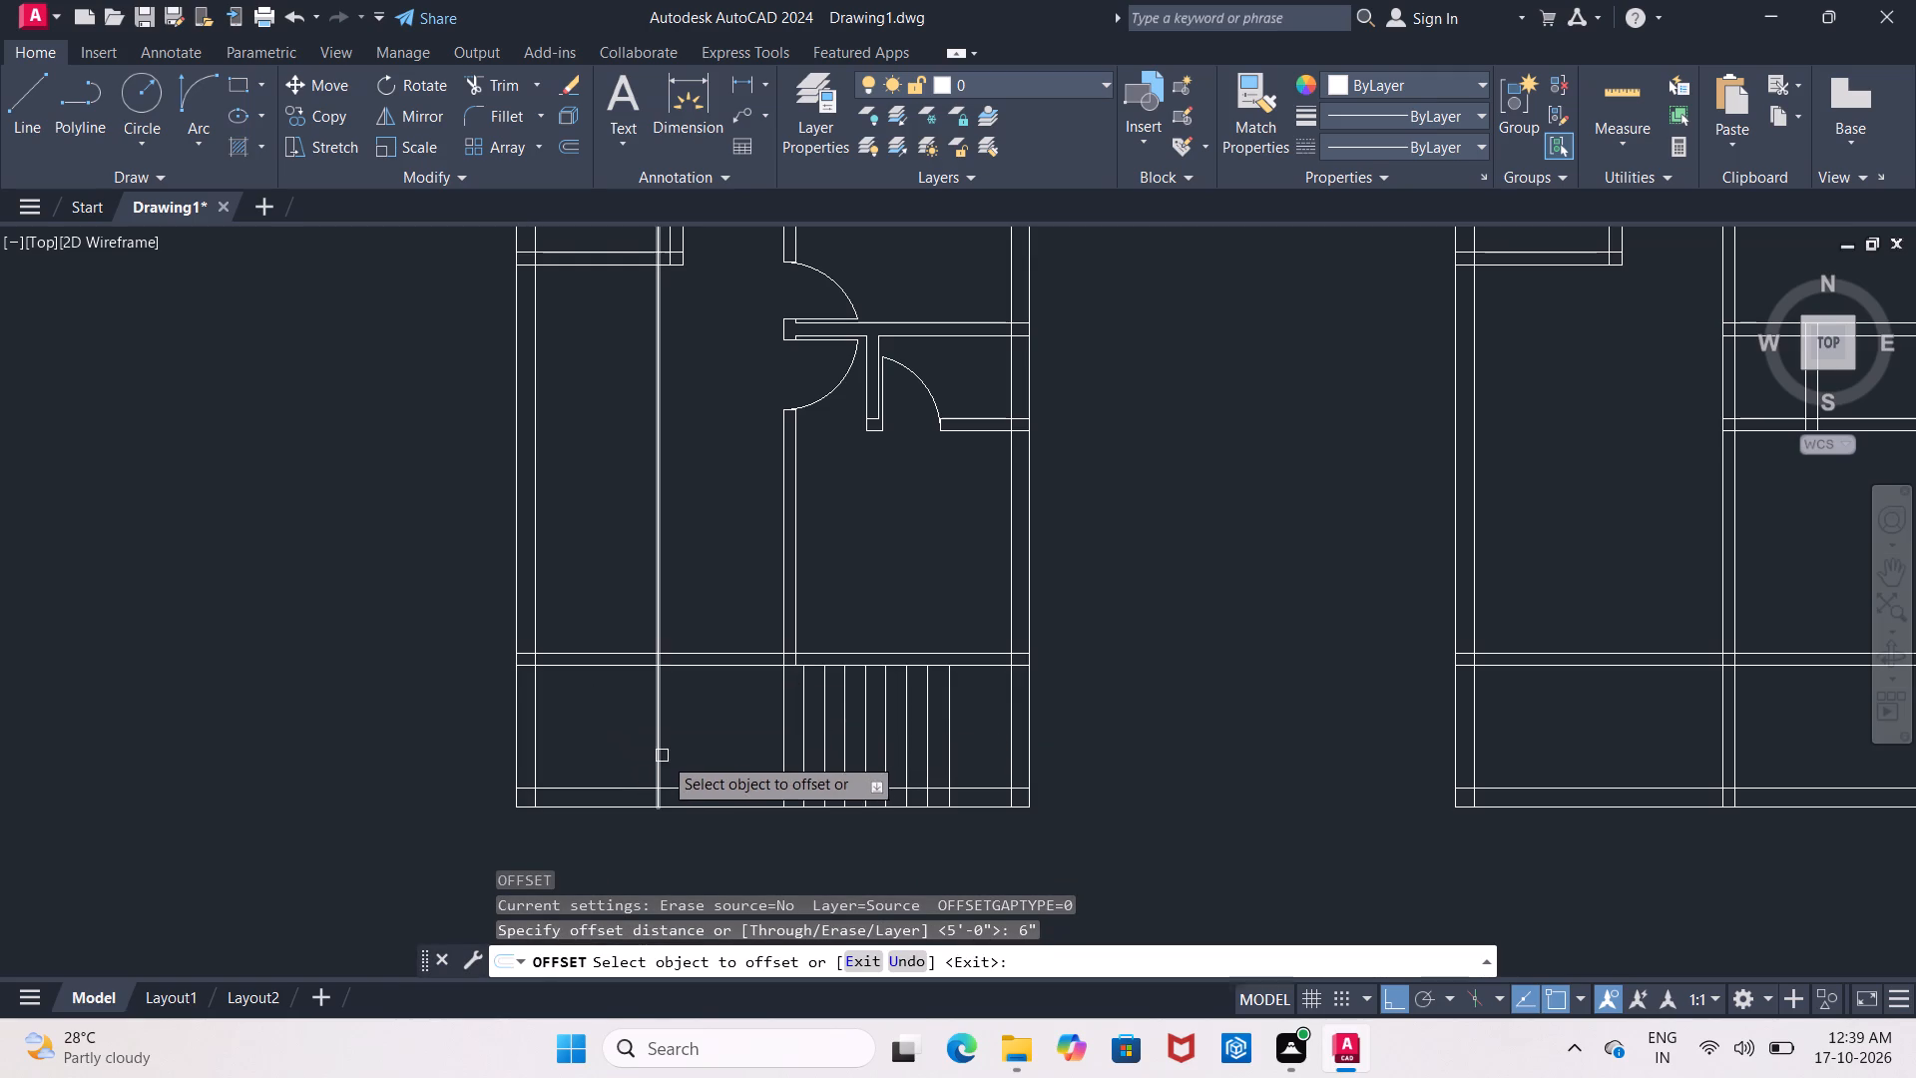
left_click(660, 750)
left_click(672, 758)
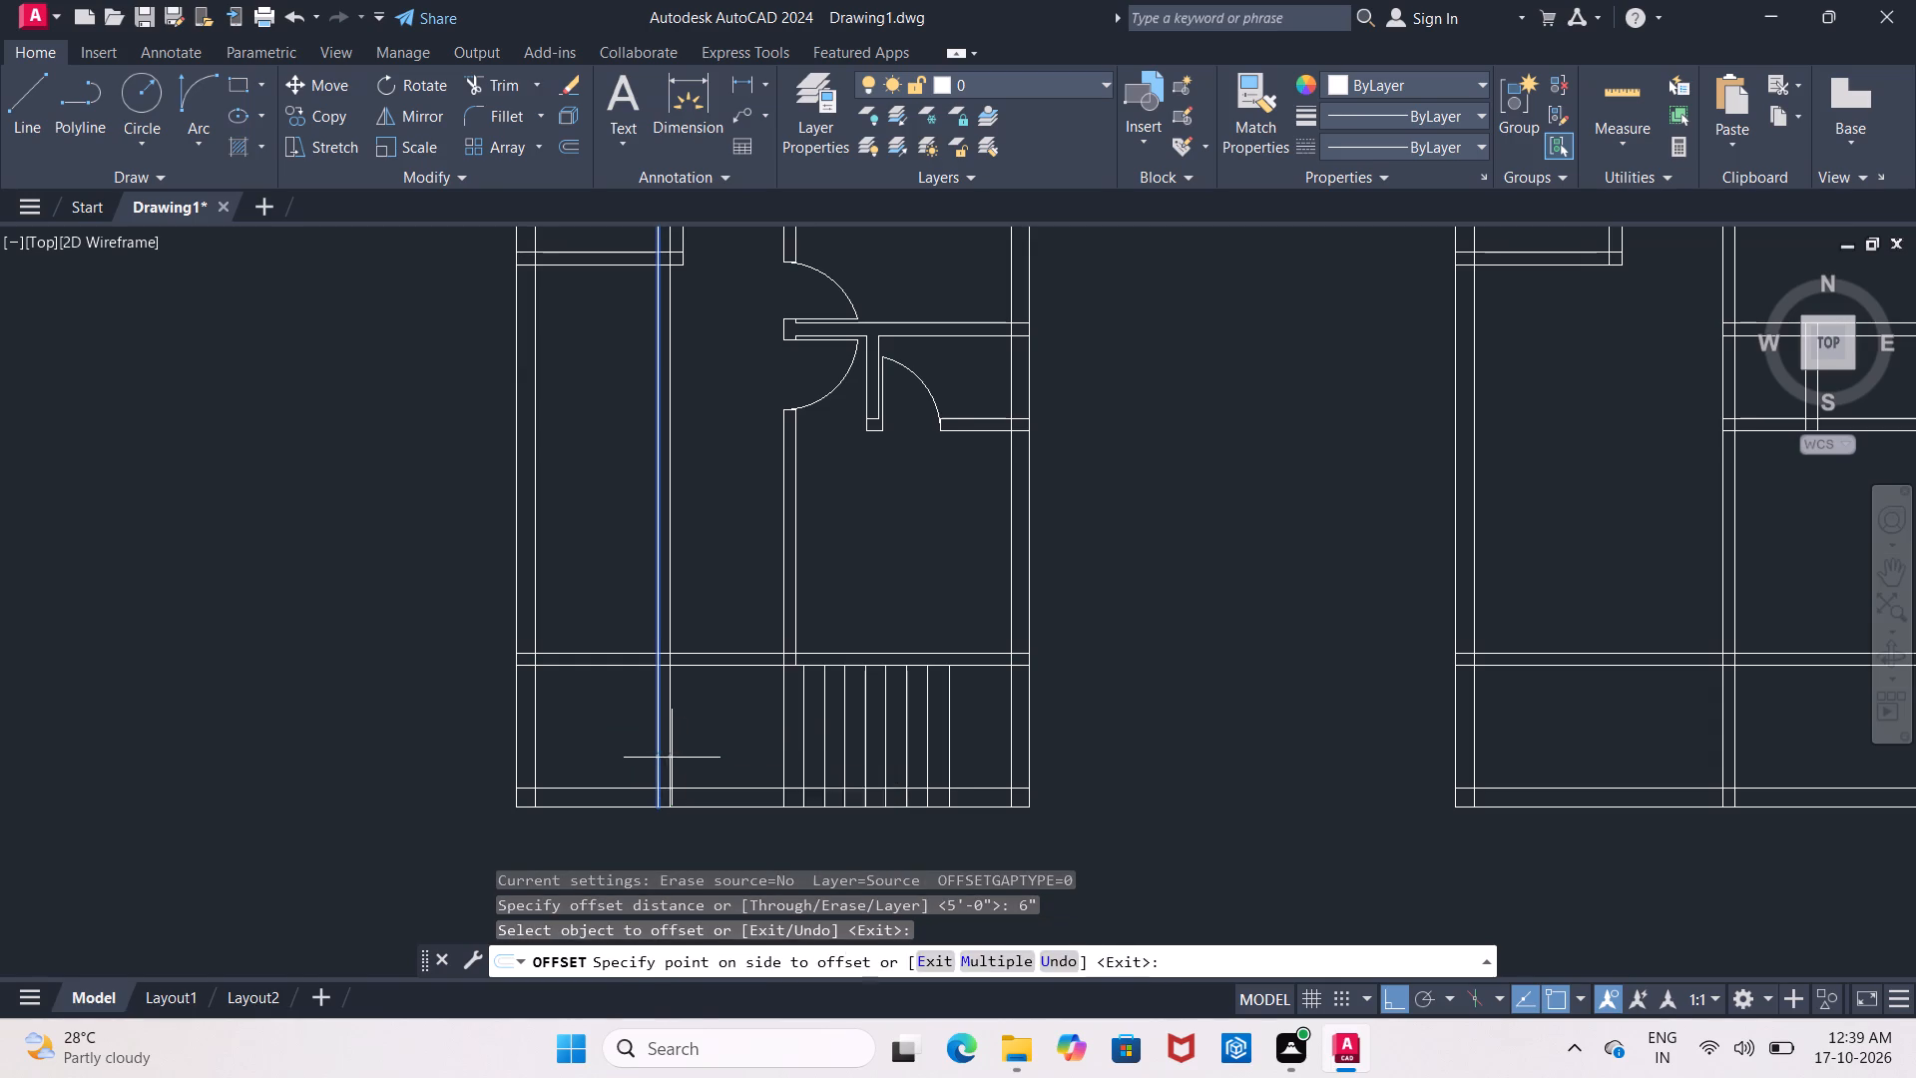
middle_click_drag(690, 765, 667, 761)
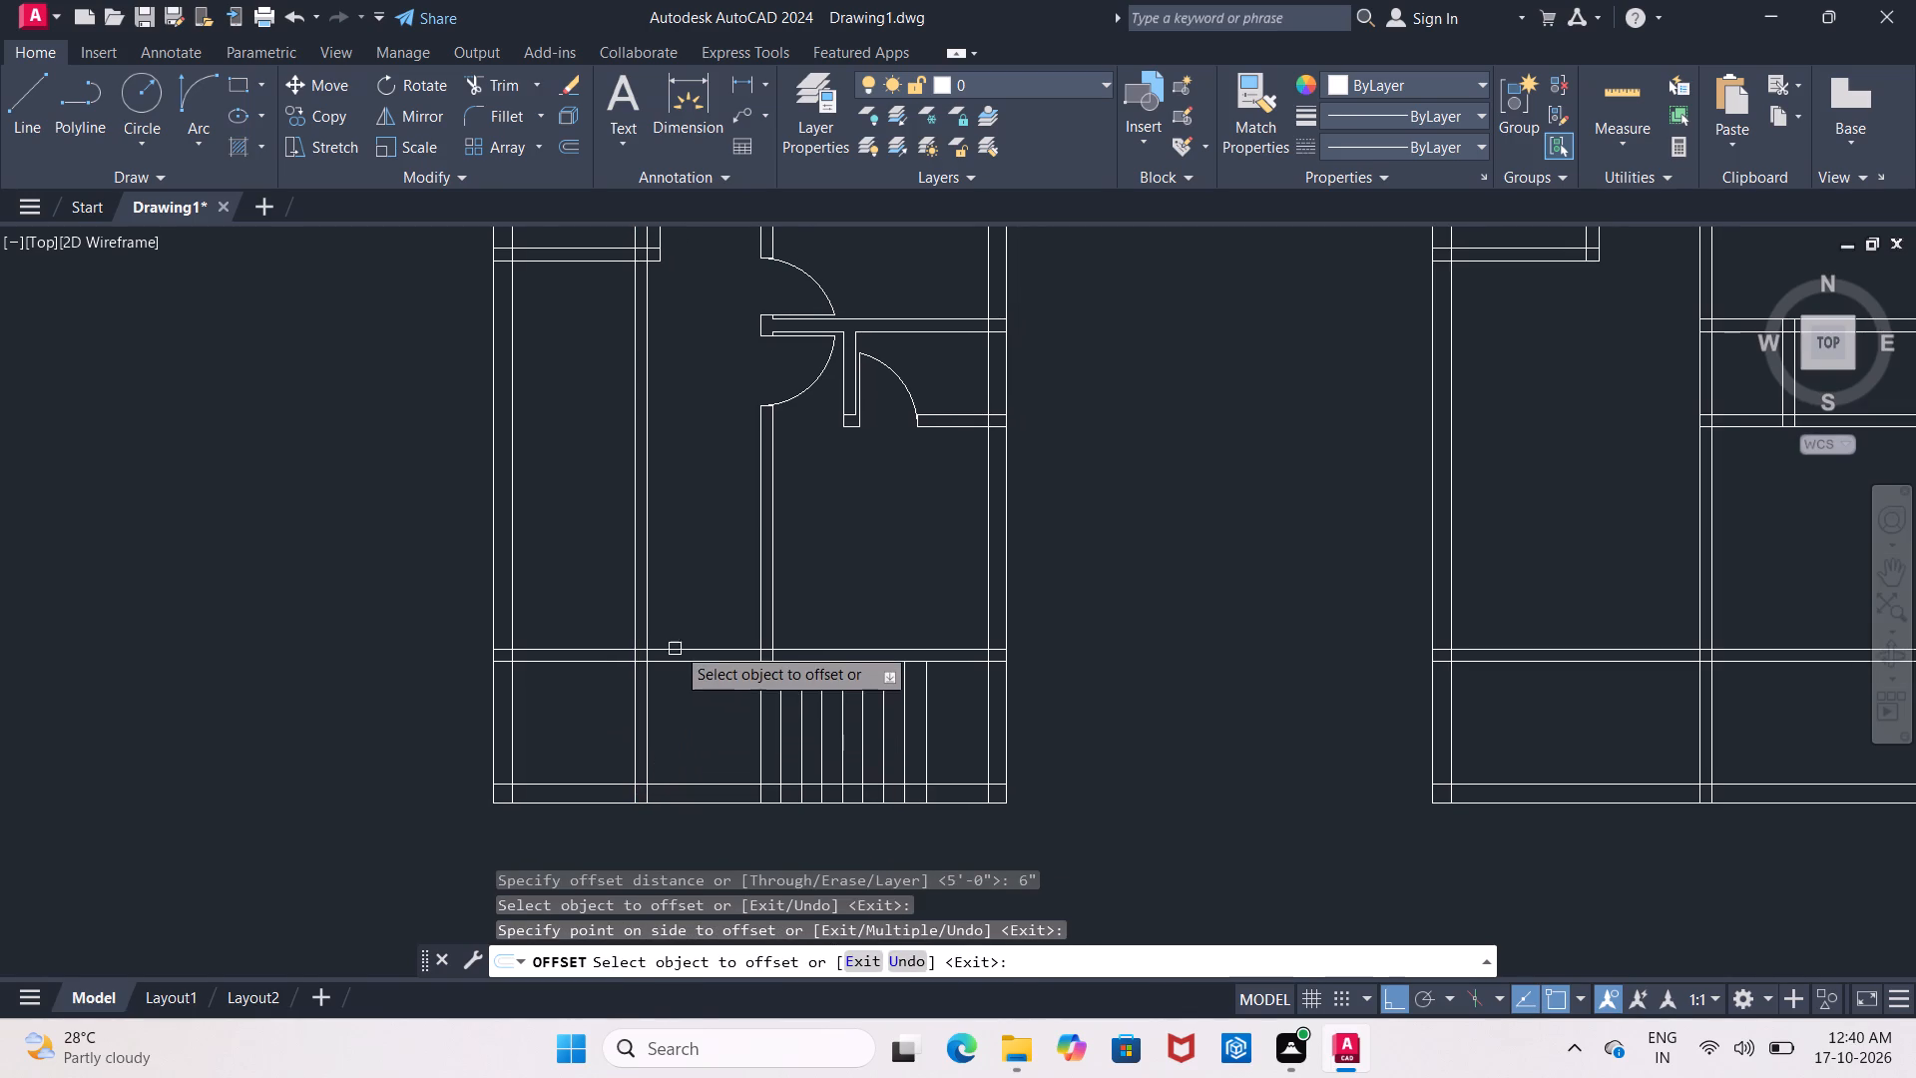
key("Escape")
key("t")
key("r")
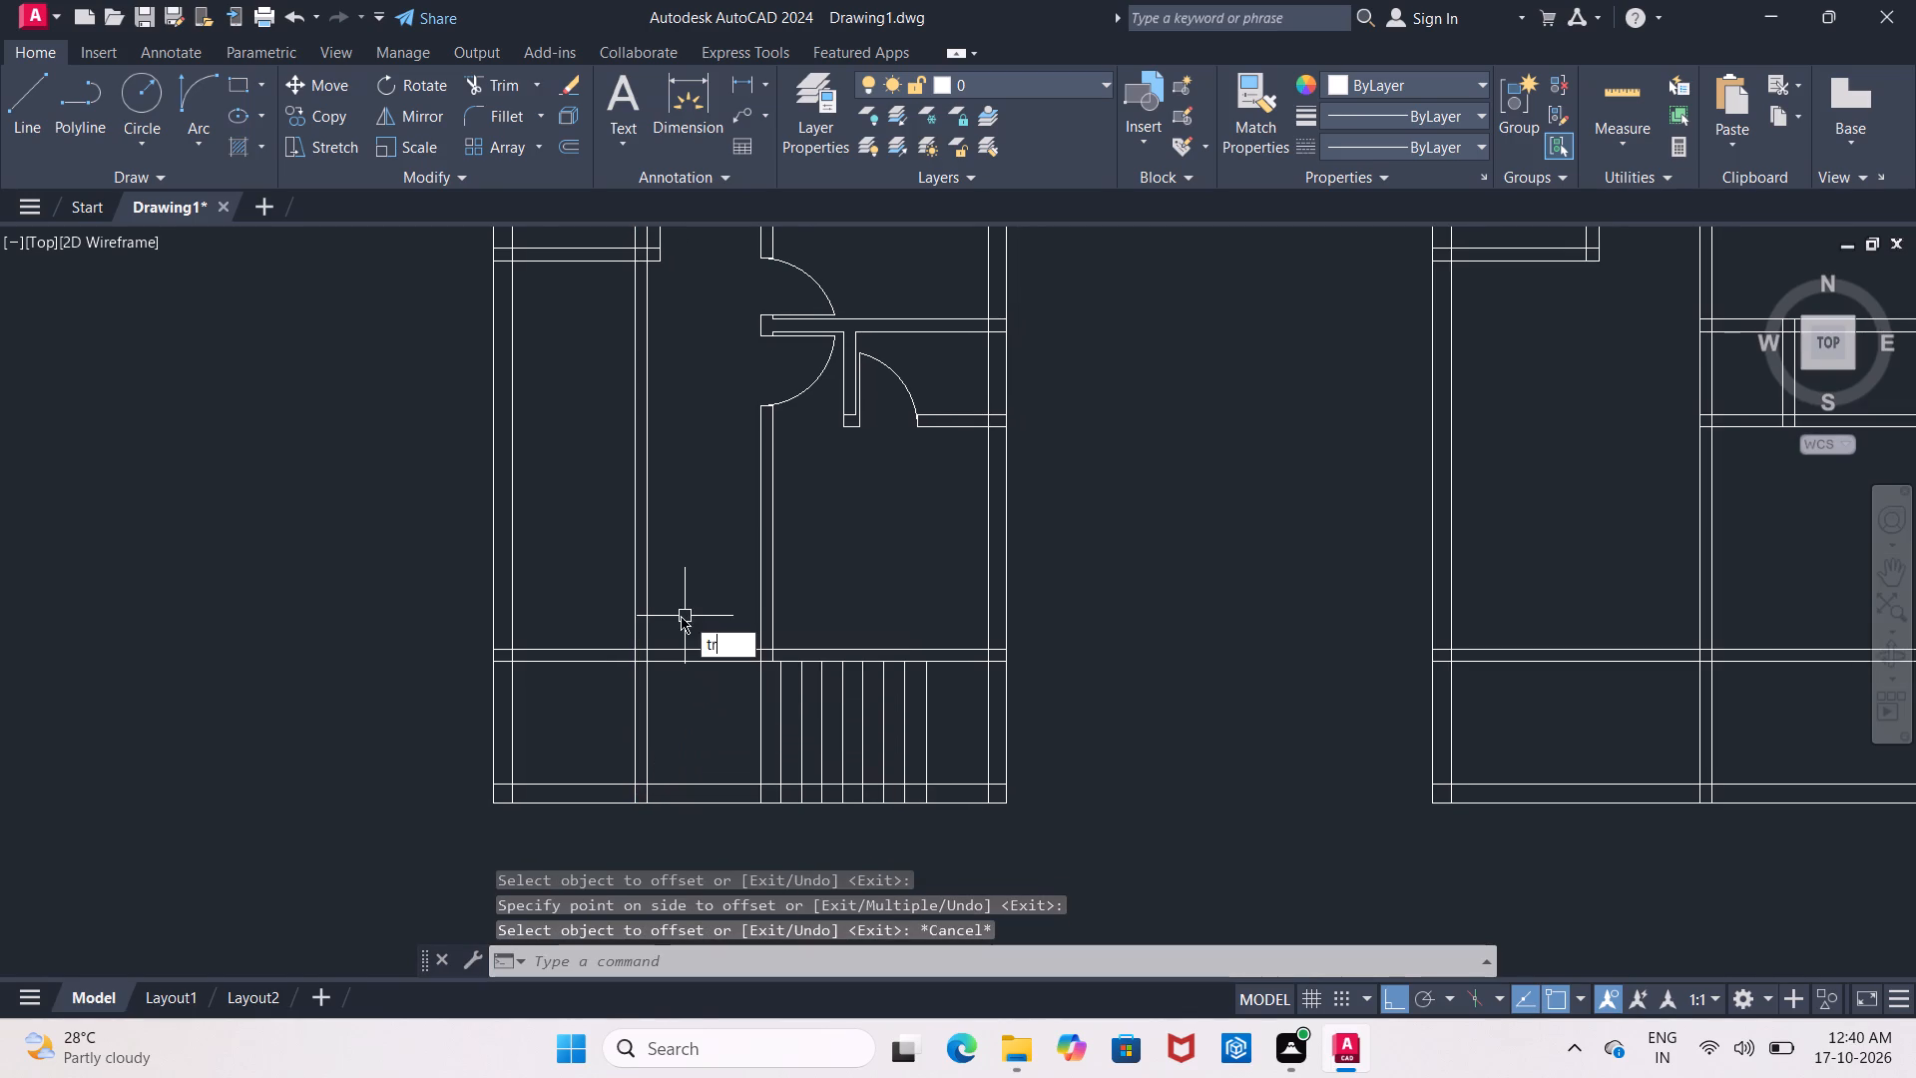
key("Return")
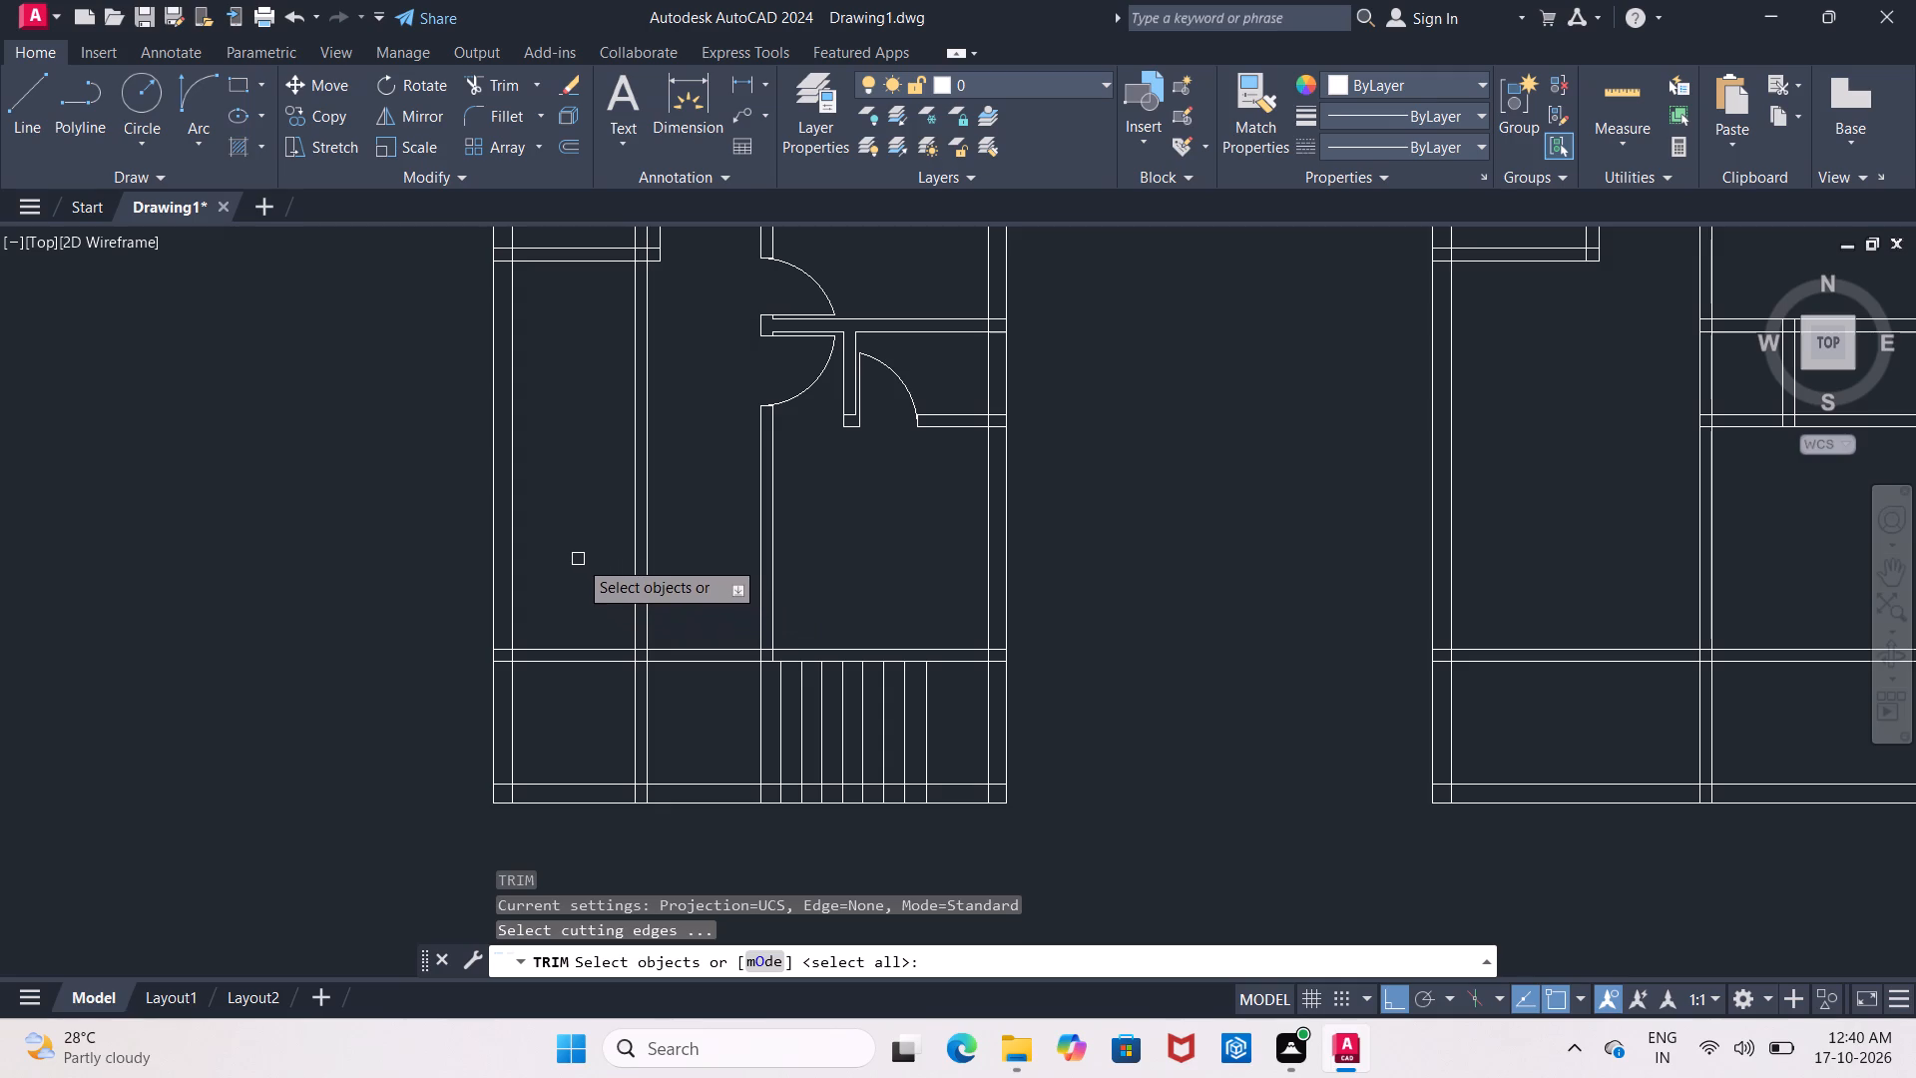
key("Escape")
Trim both new partition lines out of the large room above the bottom room's horizontal wall.
type("tr")
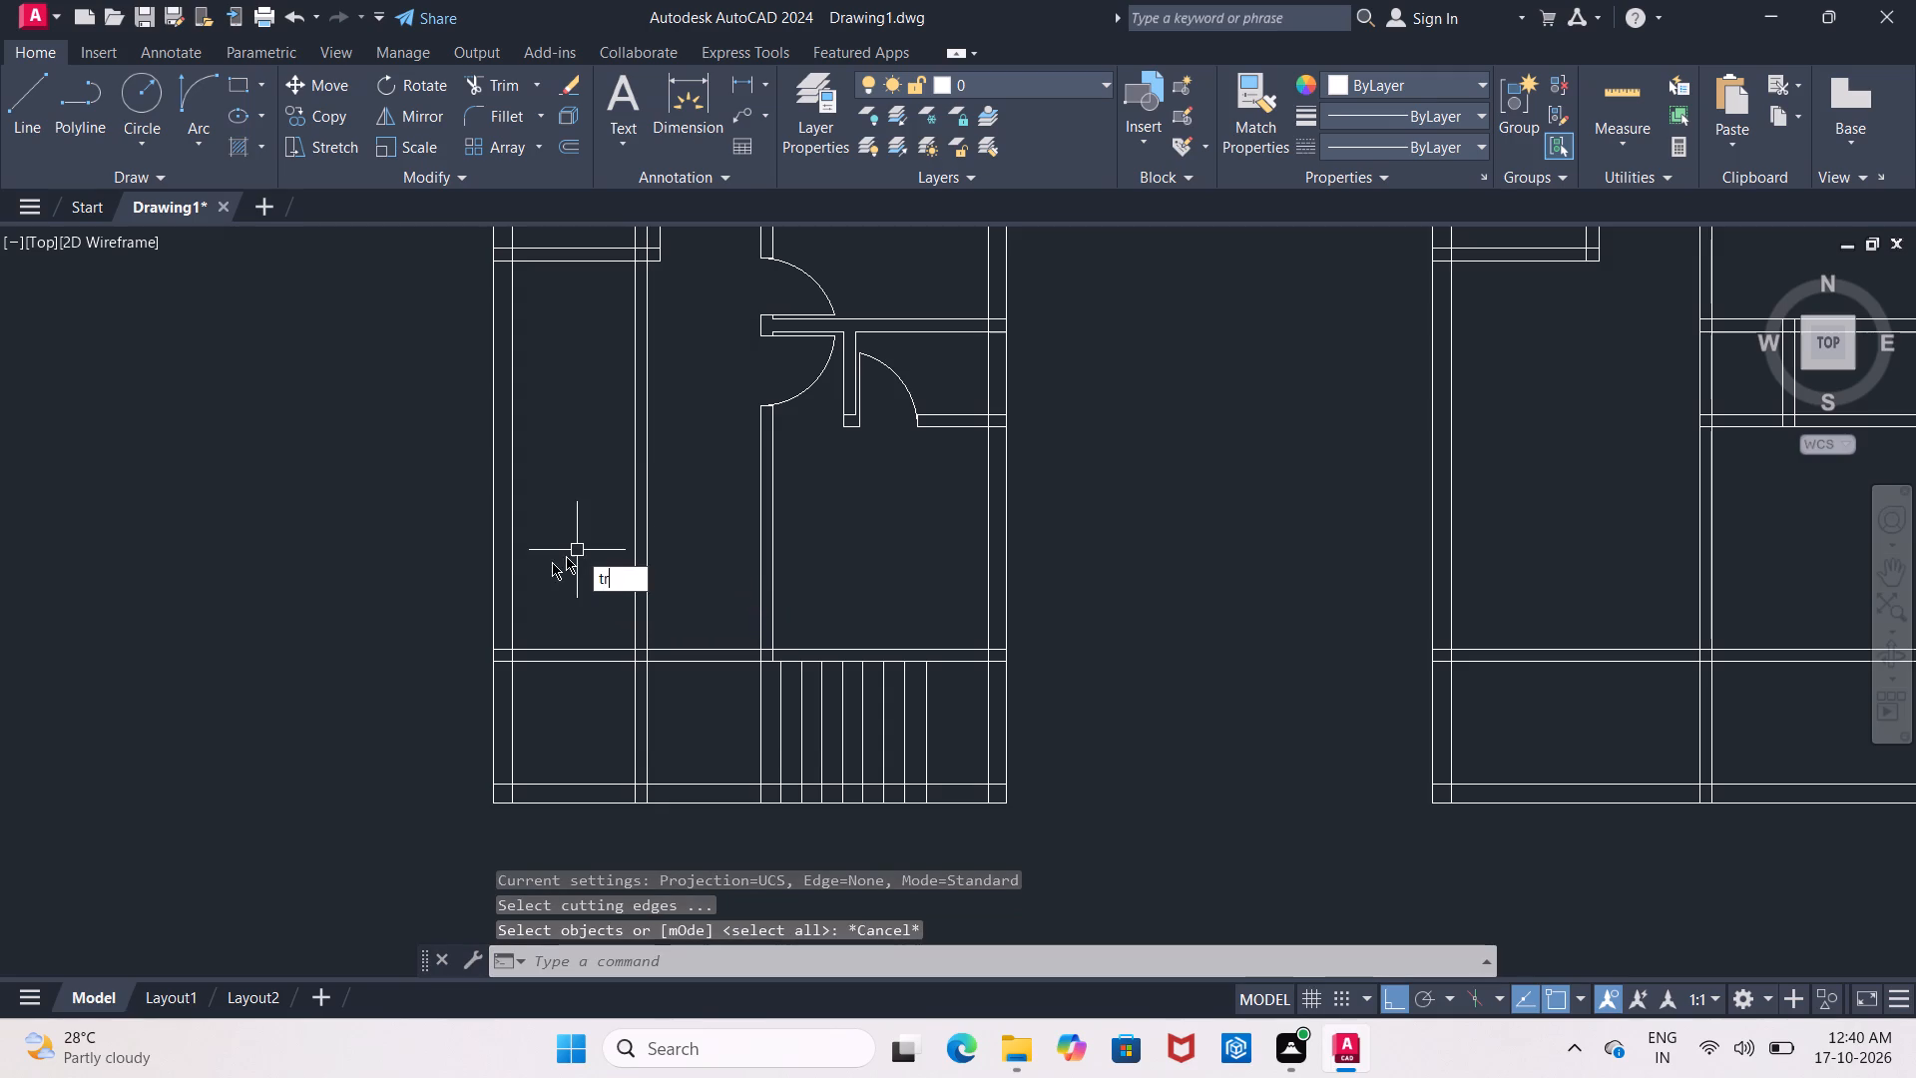
key("Return")
key("Return")
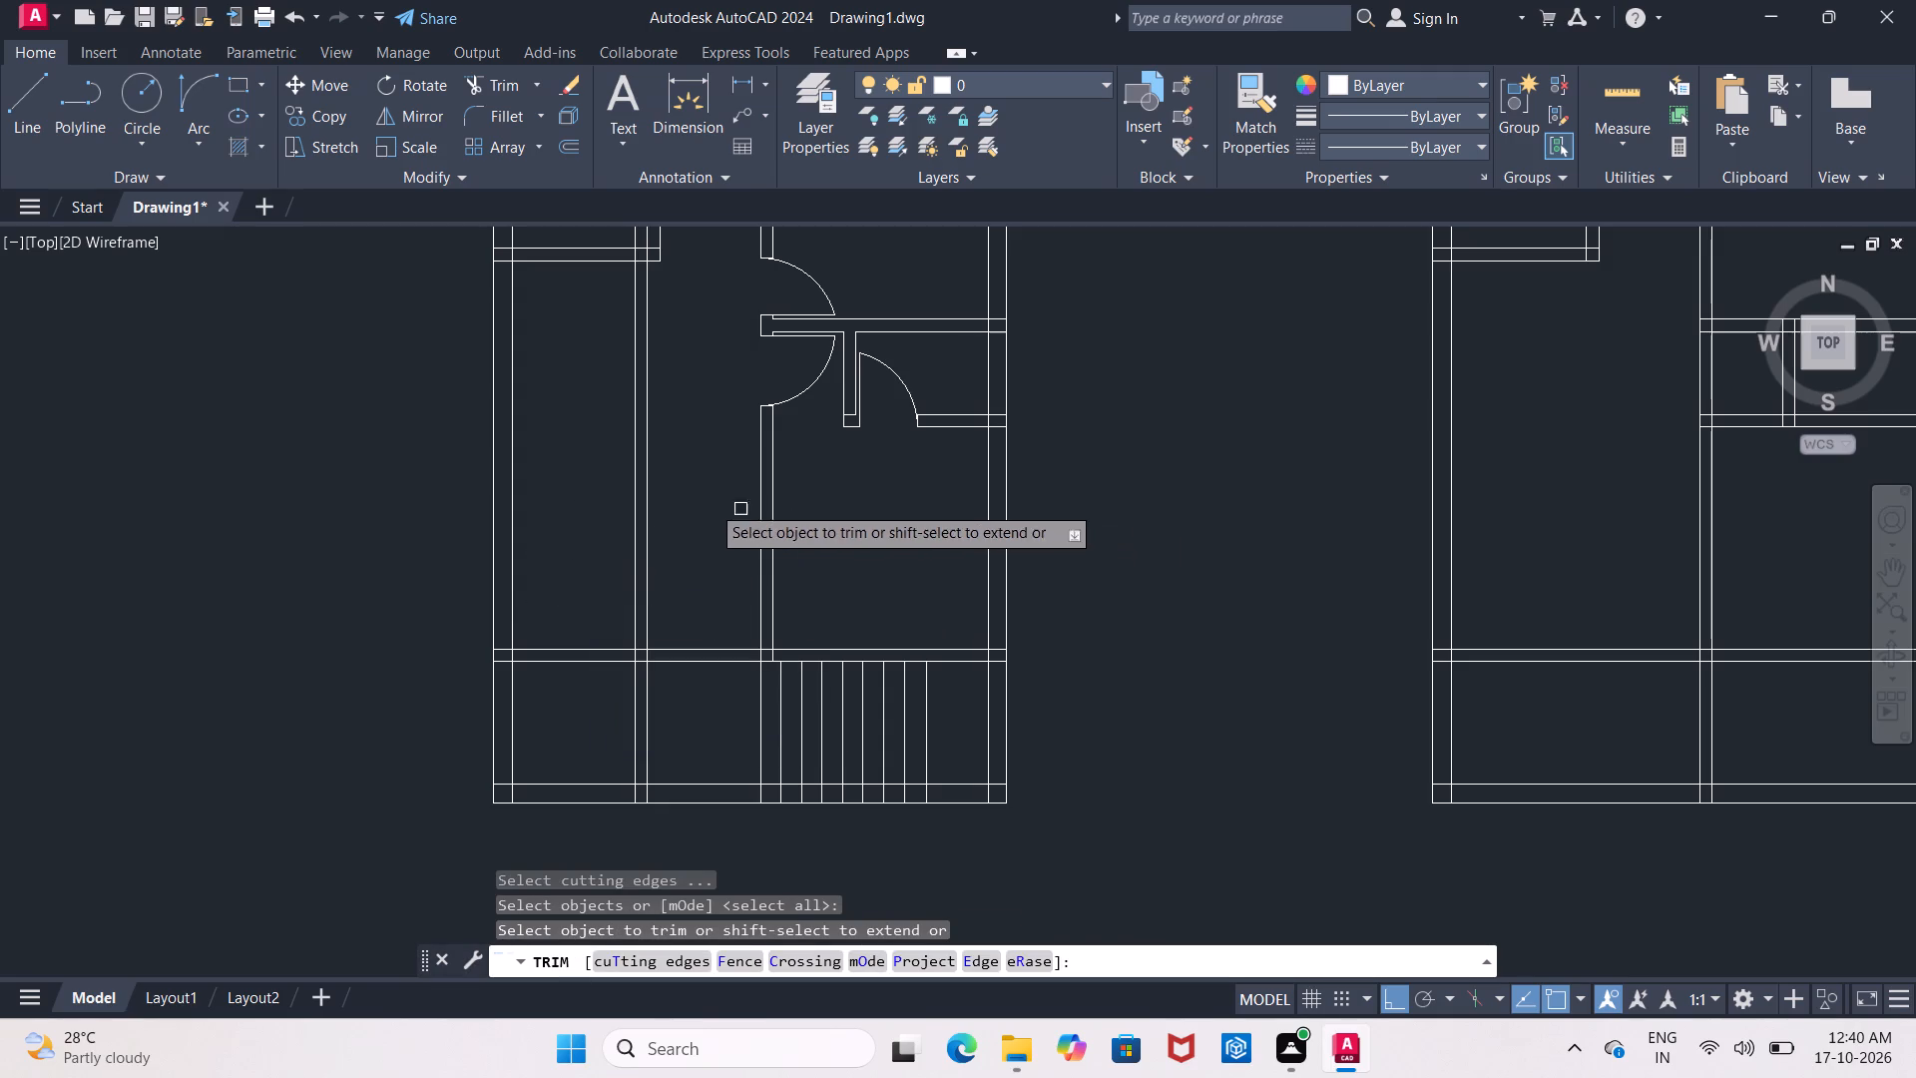
left_click(590, 500)
left_click(662, 569)
middle_click_drag(656, 534, 655, 556)
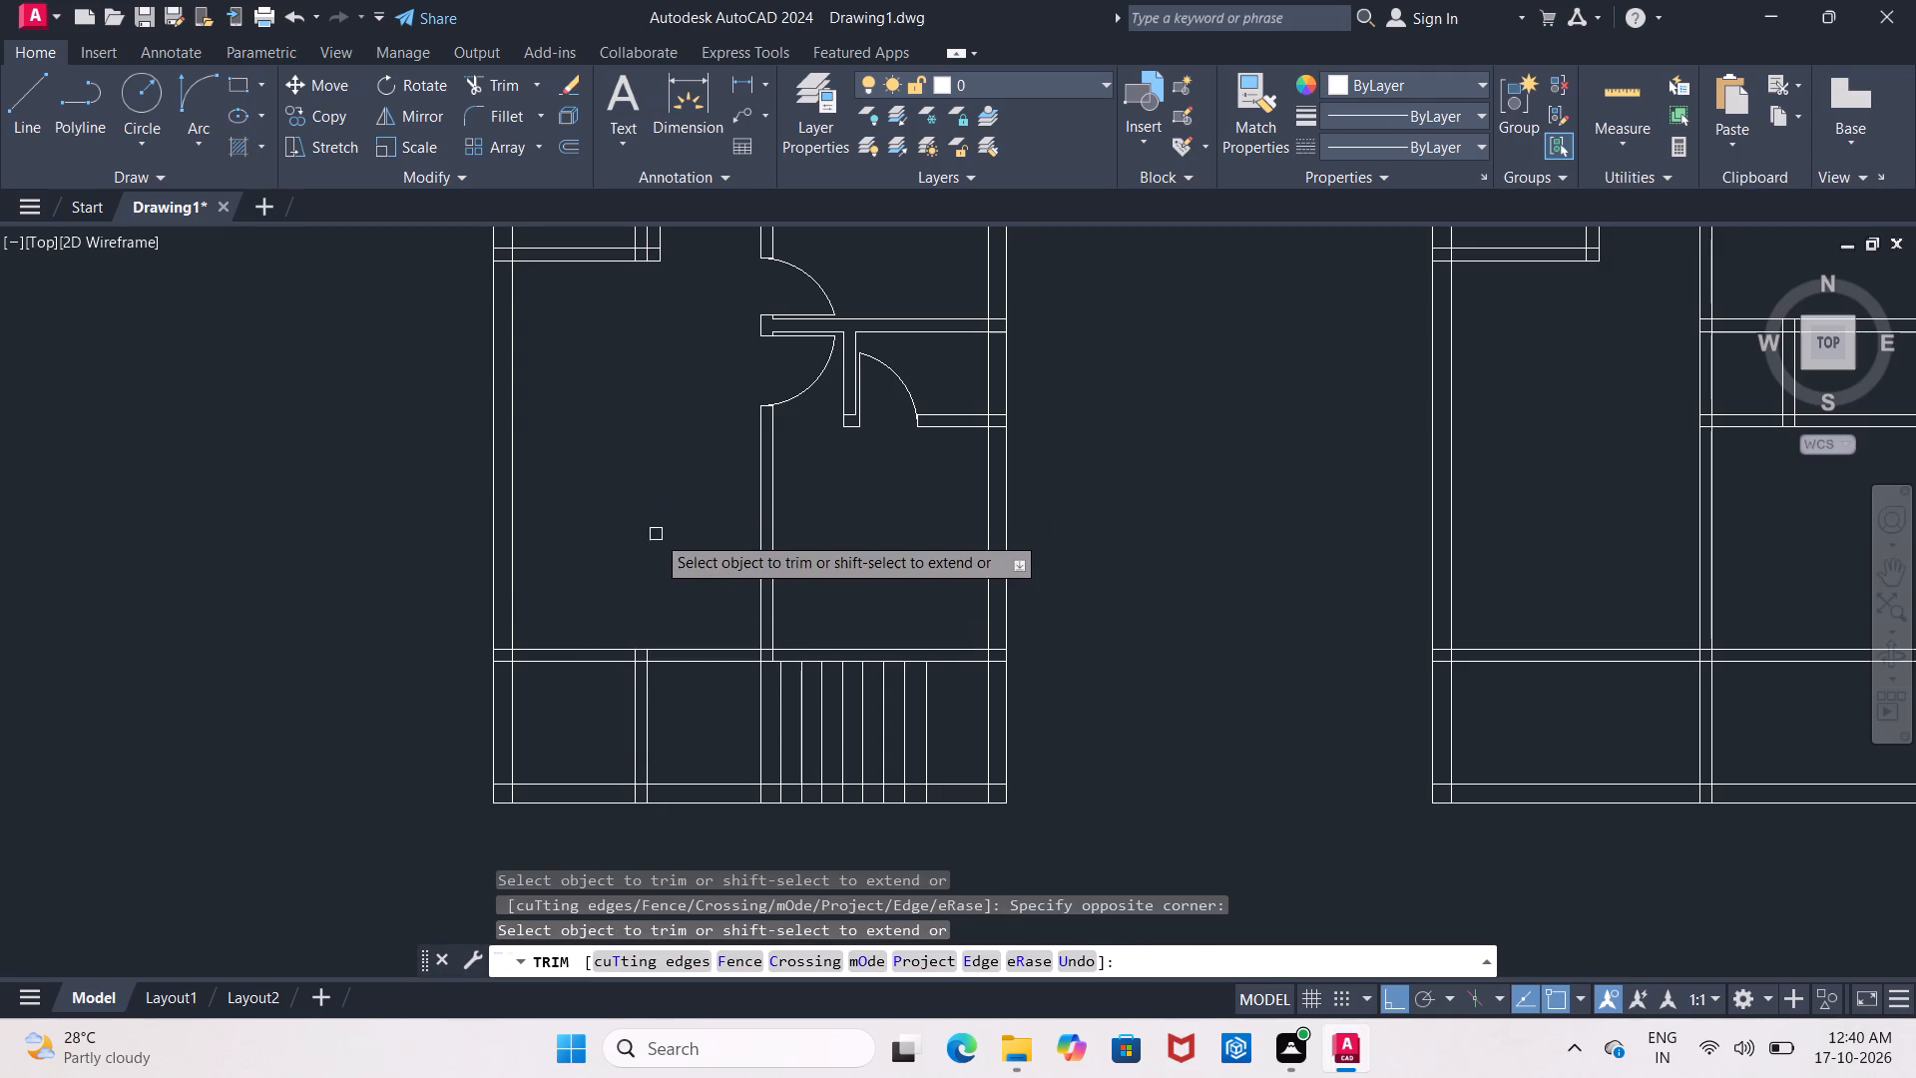
middle_click_drag(655, 556, 673, 667)
key("Escape")
Erase the two leftover vertical segments of the new partition lines in the upper-left room of the original plan.
scroll(660, 451, "up", 1)
scroll(632, 330, "up", 1)
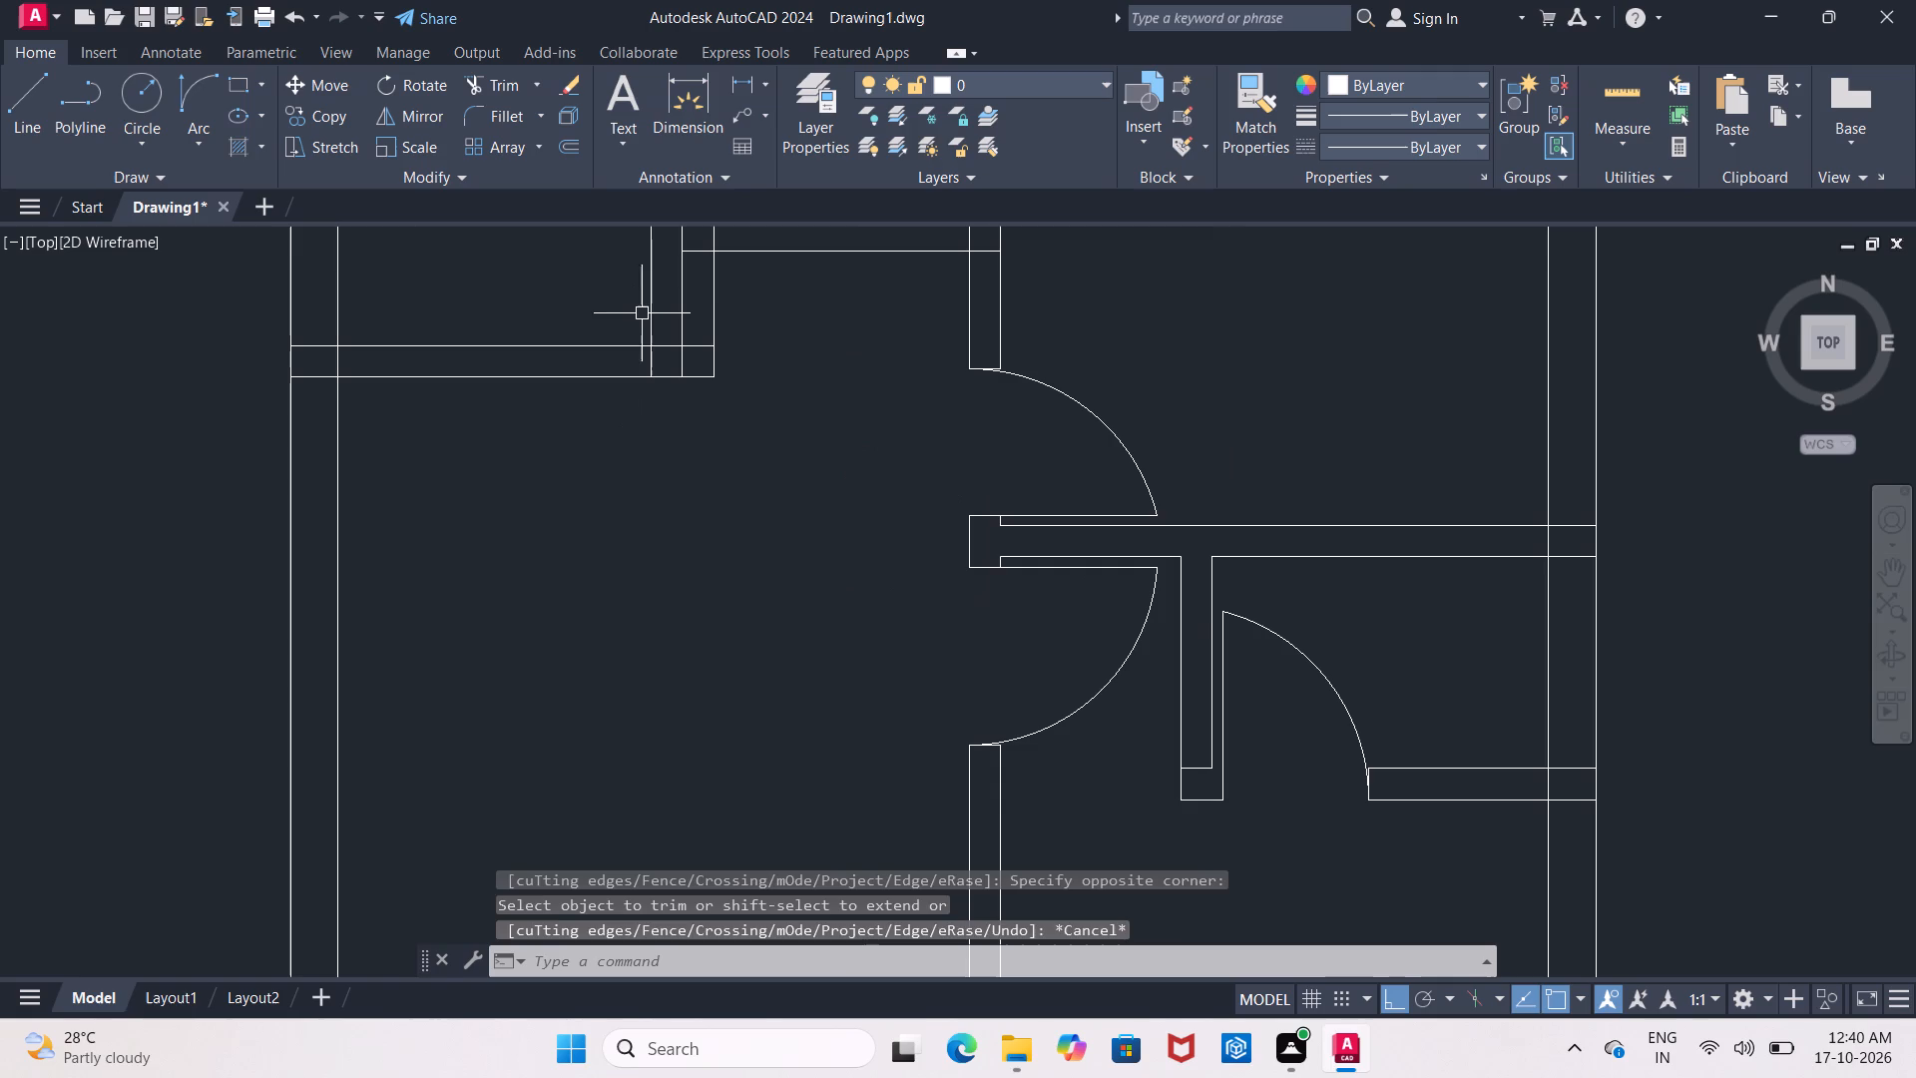
left_click(649, 313)
left_click(683, 322)
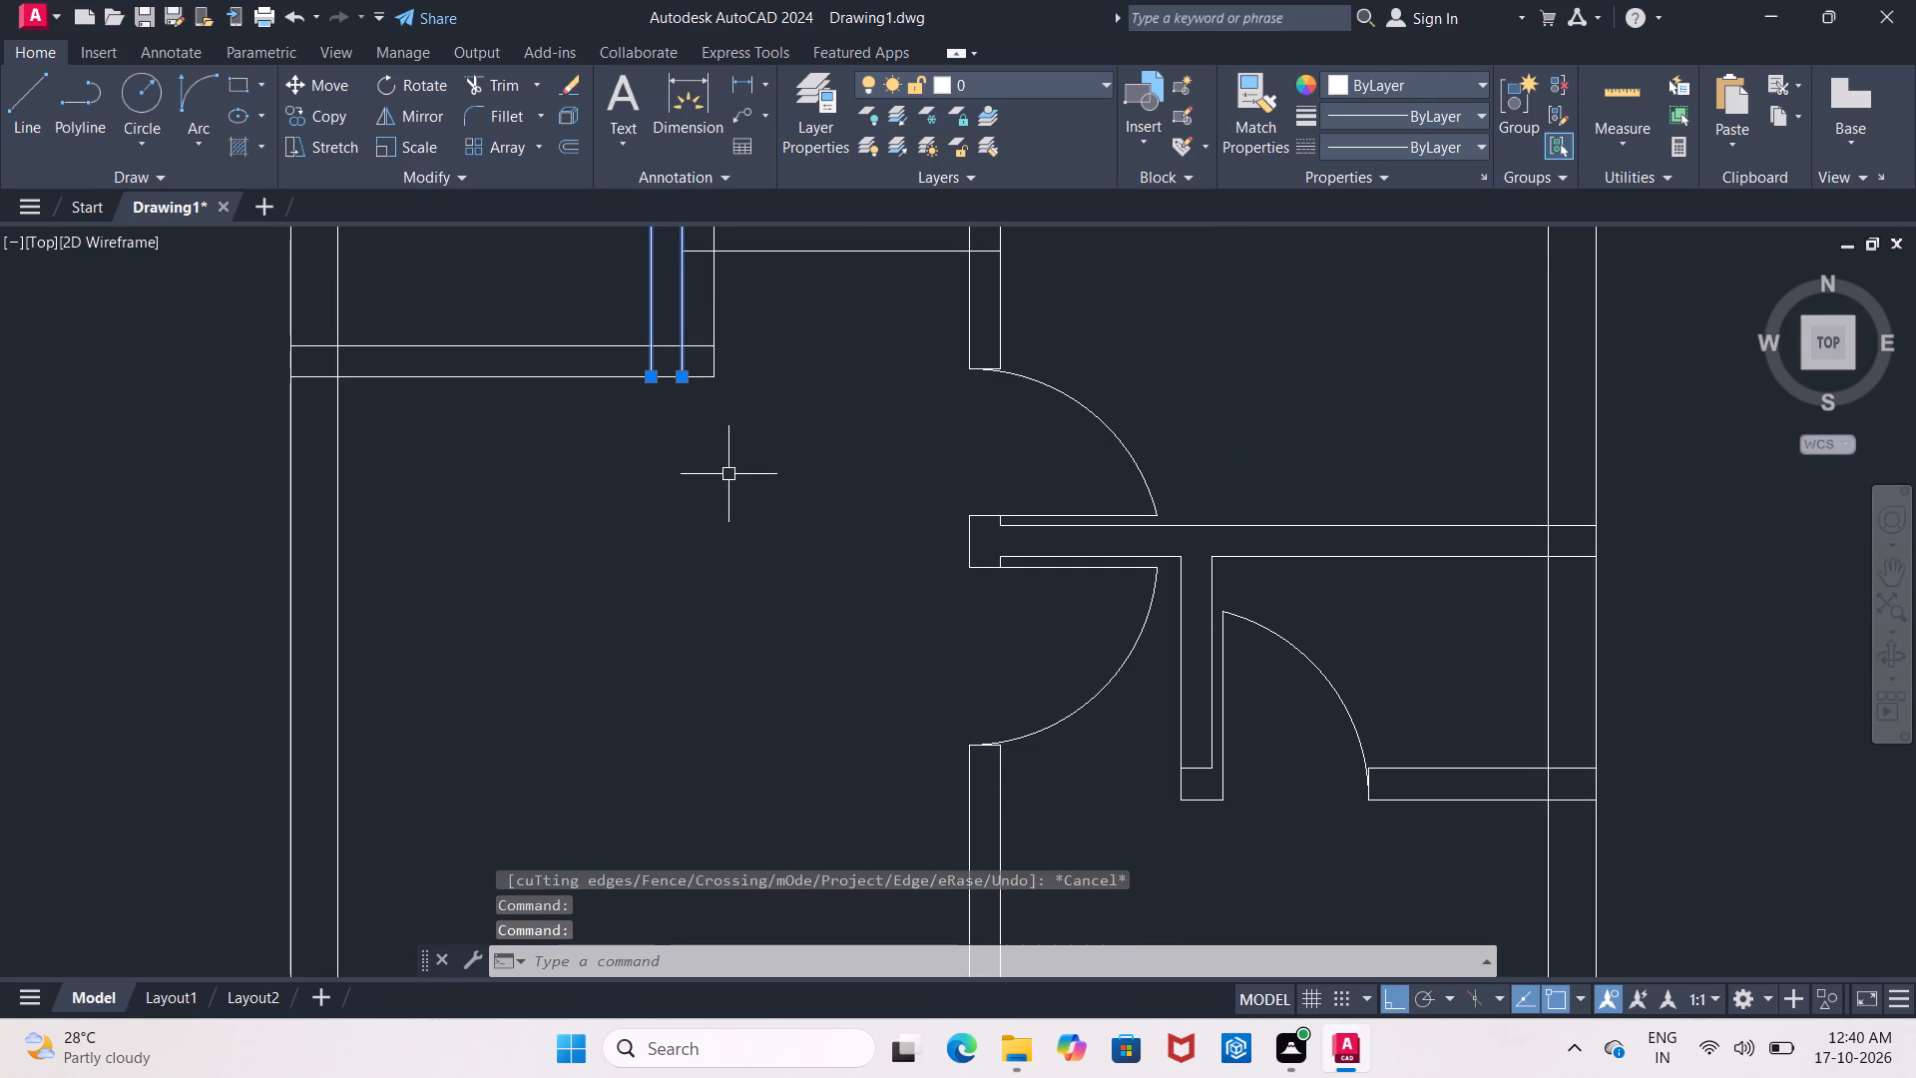
key("Delete")
Offset the central partition's left face line 2" into the large room to form the door leaf thickness.
scroll(731, 472, "down", 3)
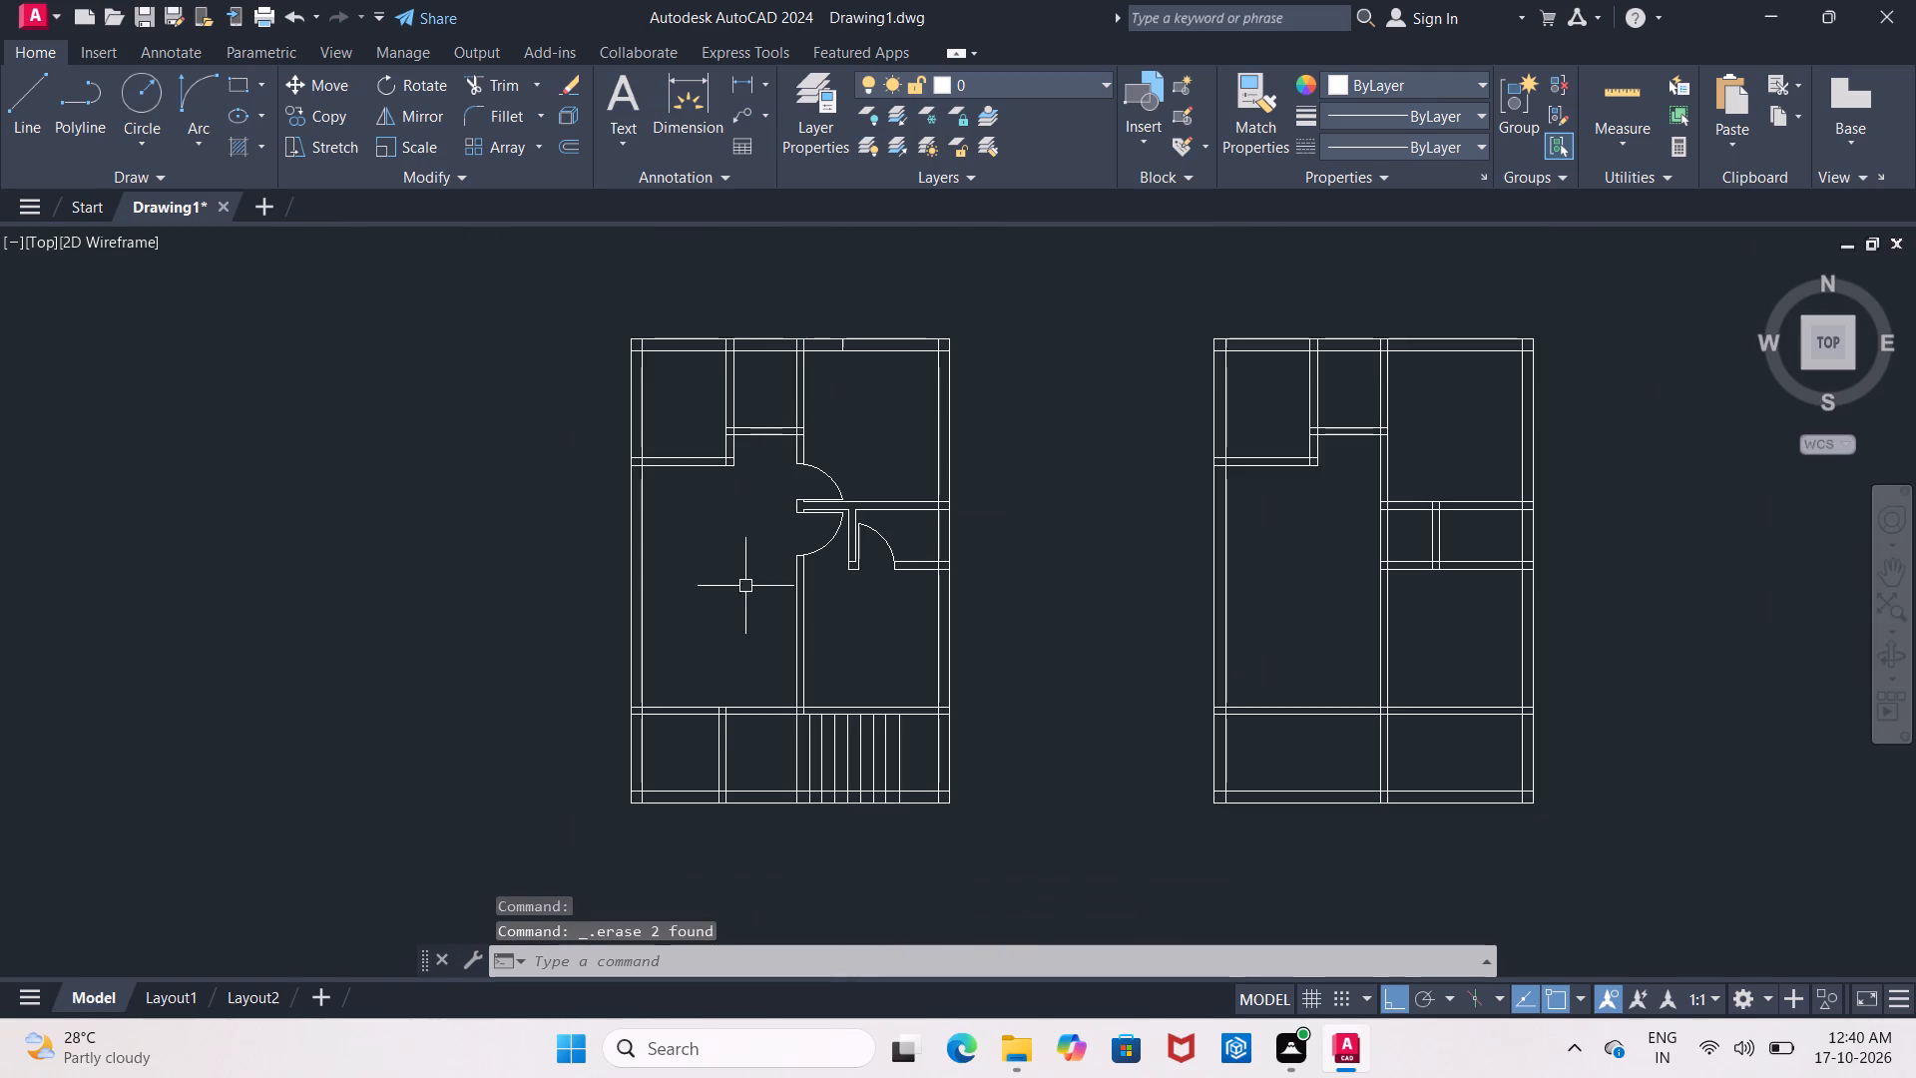
middle_click_drag(719, 796, 719, 737)
scroll(696, 715, "up", 1)
middle_click_drag(696, 715, 696, 665)
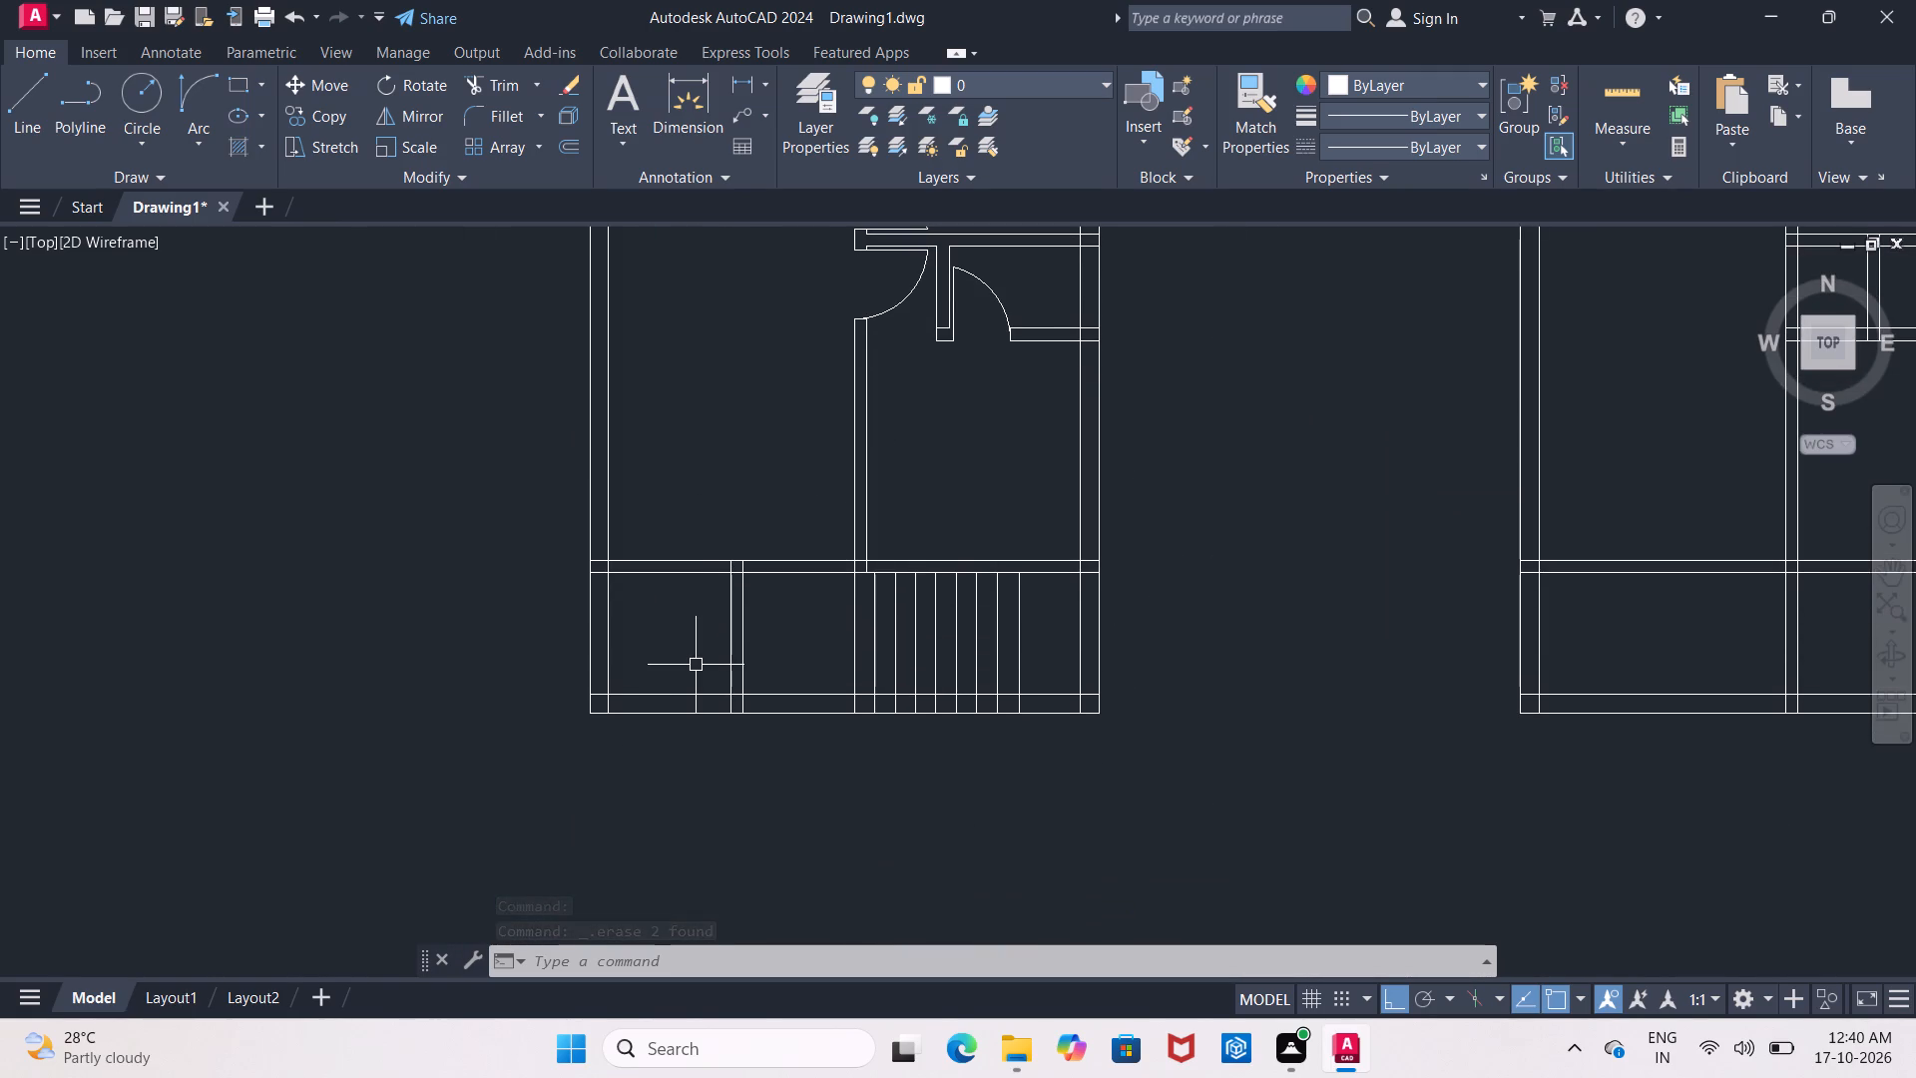
scroll(838, 596, "up", 1)
middle_click_drag(834, 594, 784, 617)
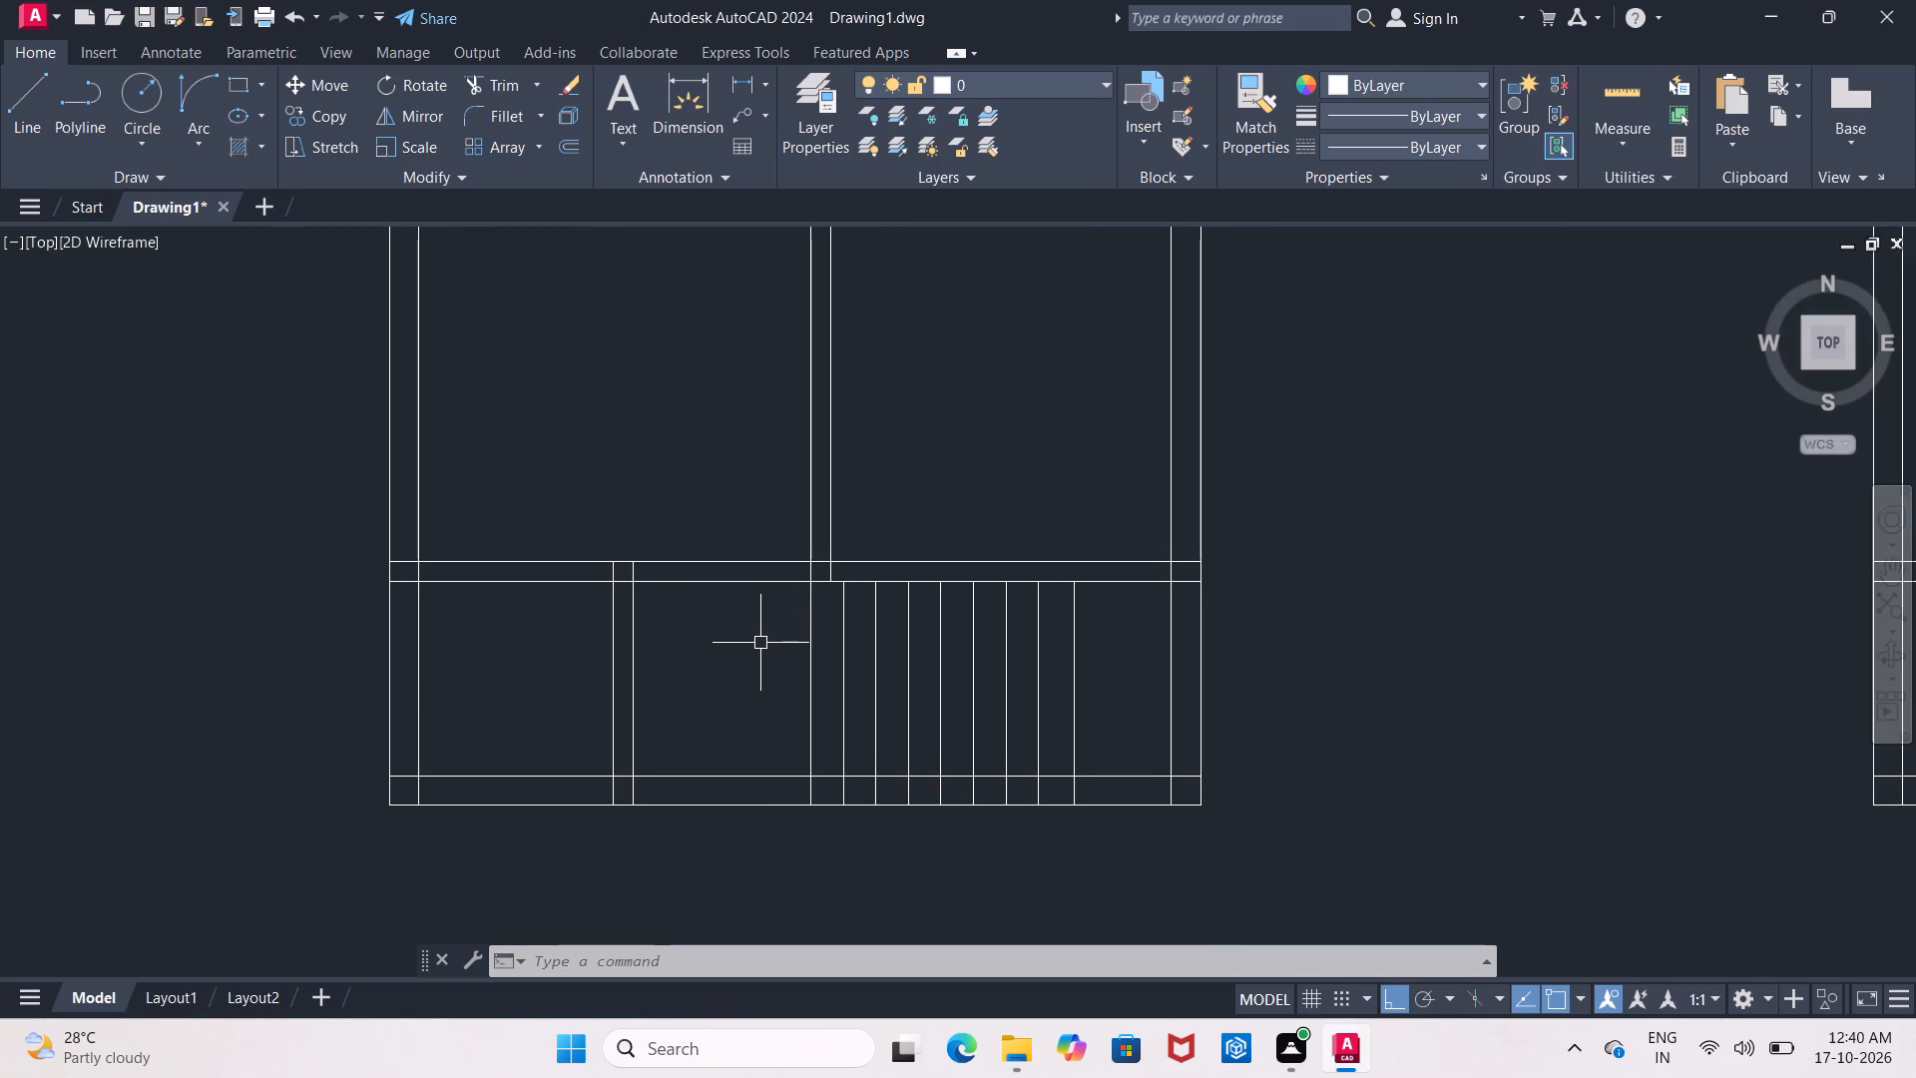
key("o")
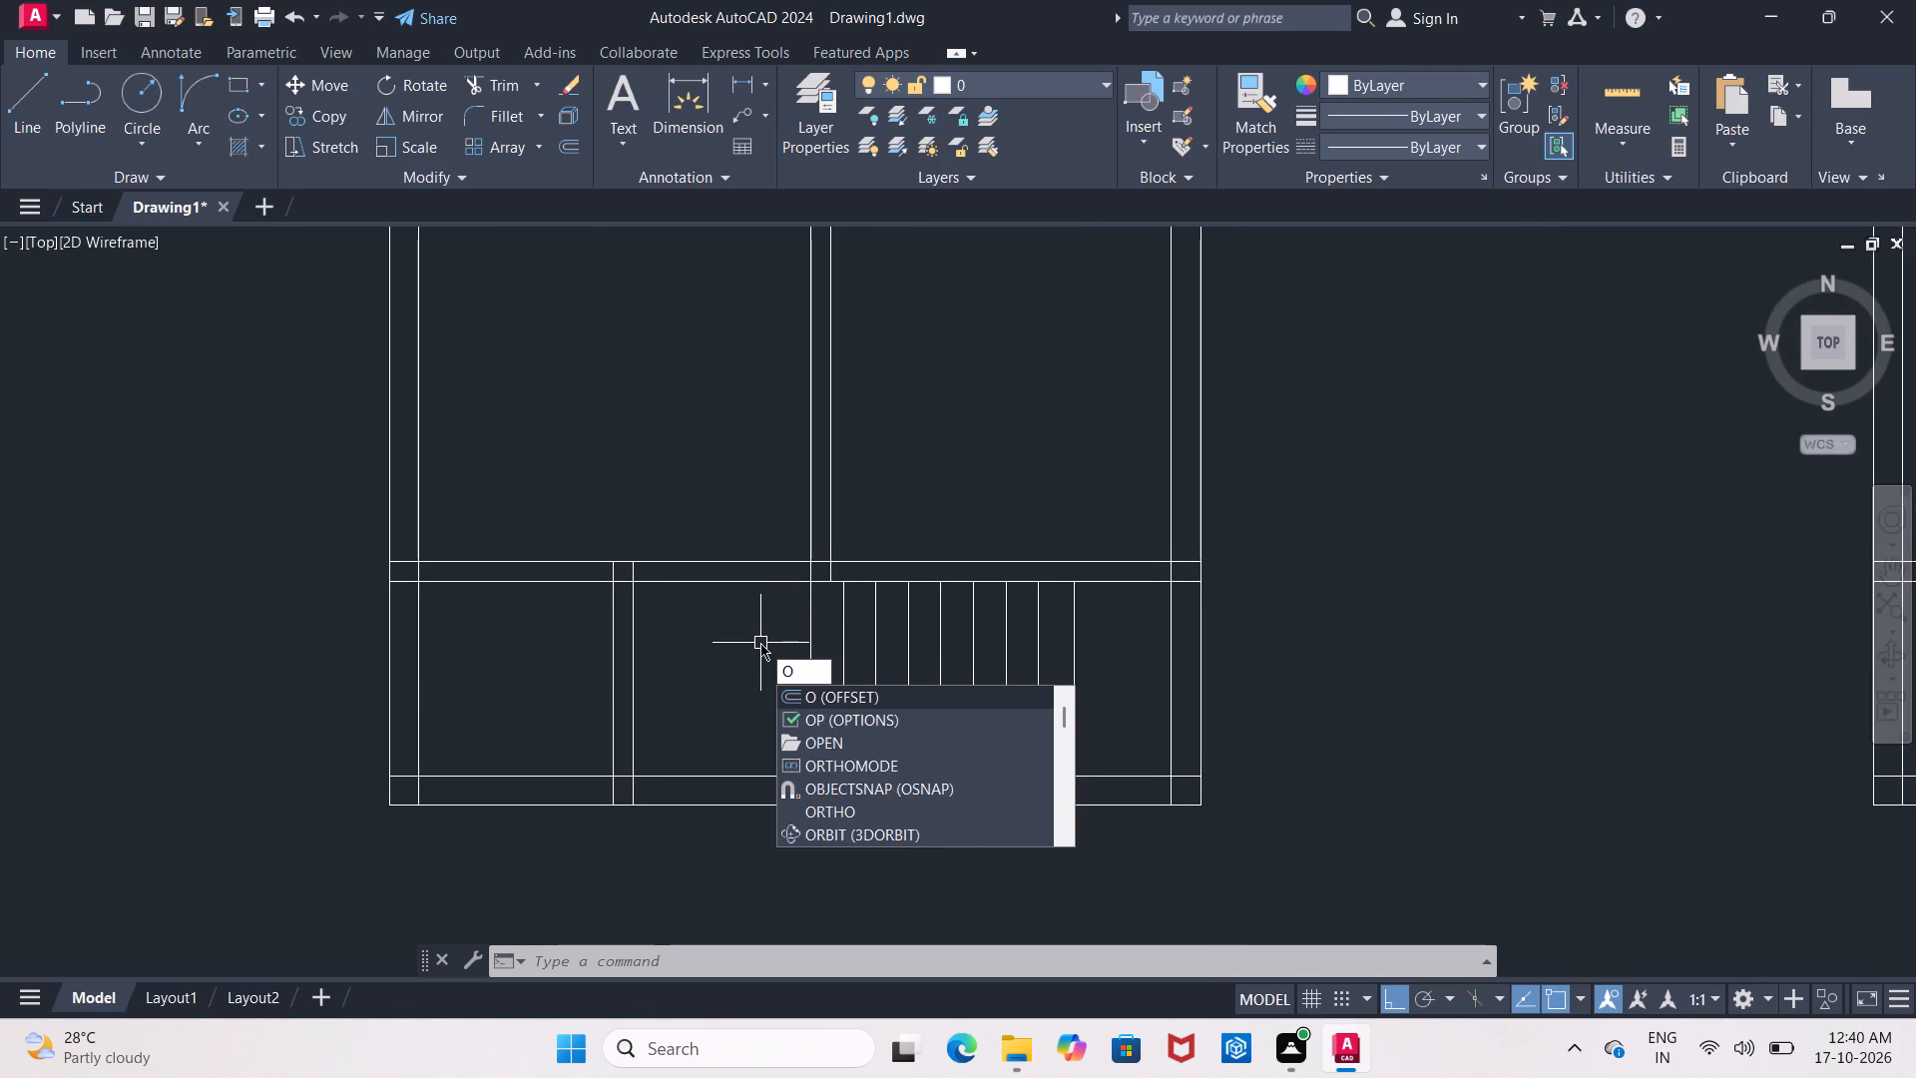
key("Return")
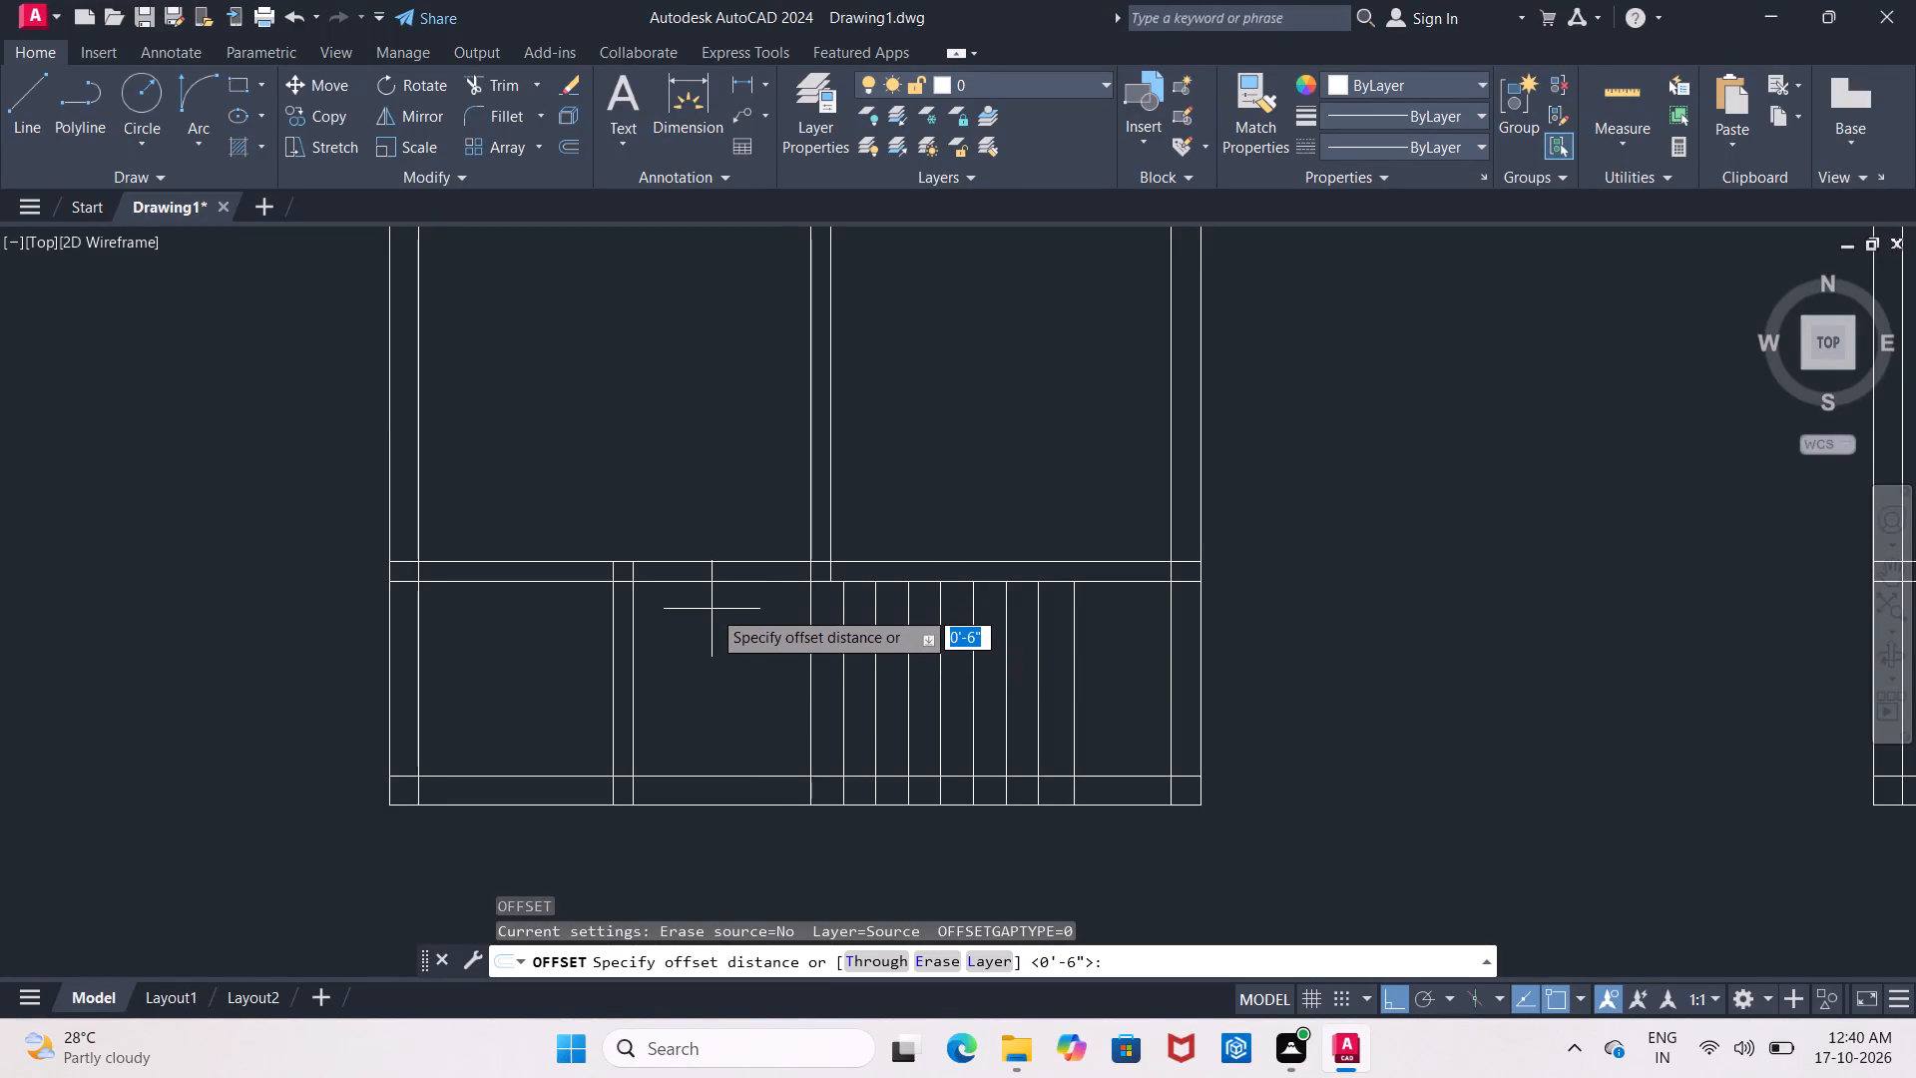
key("2")
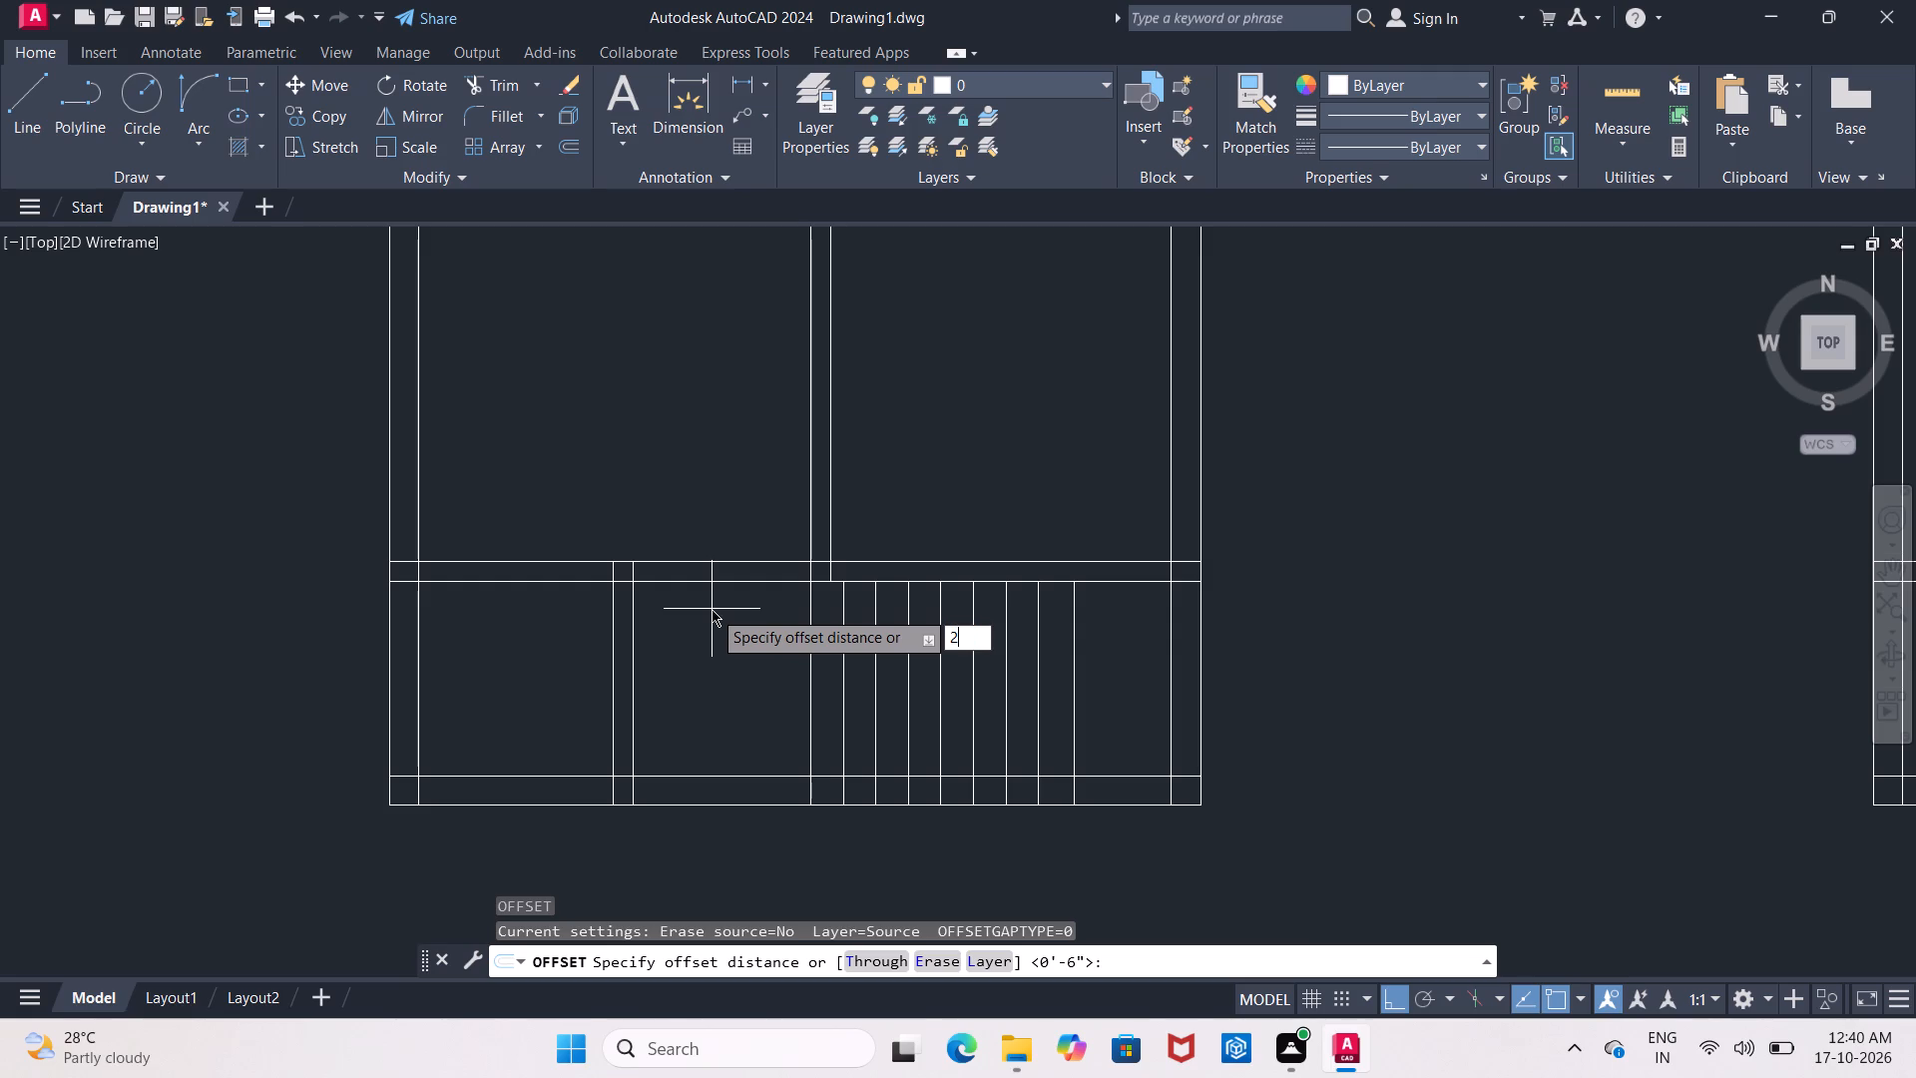
key("shift+quotedbl")
key("Return")
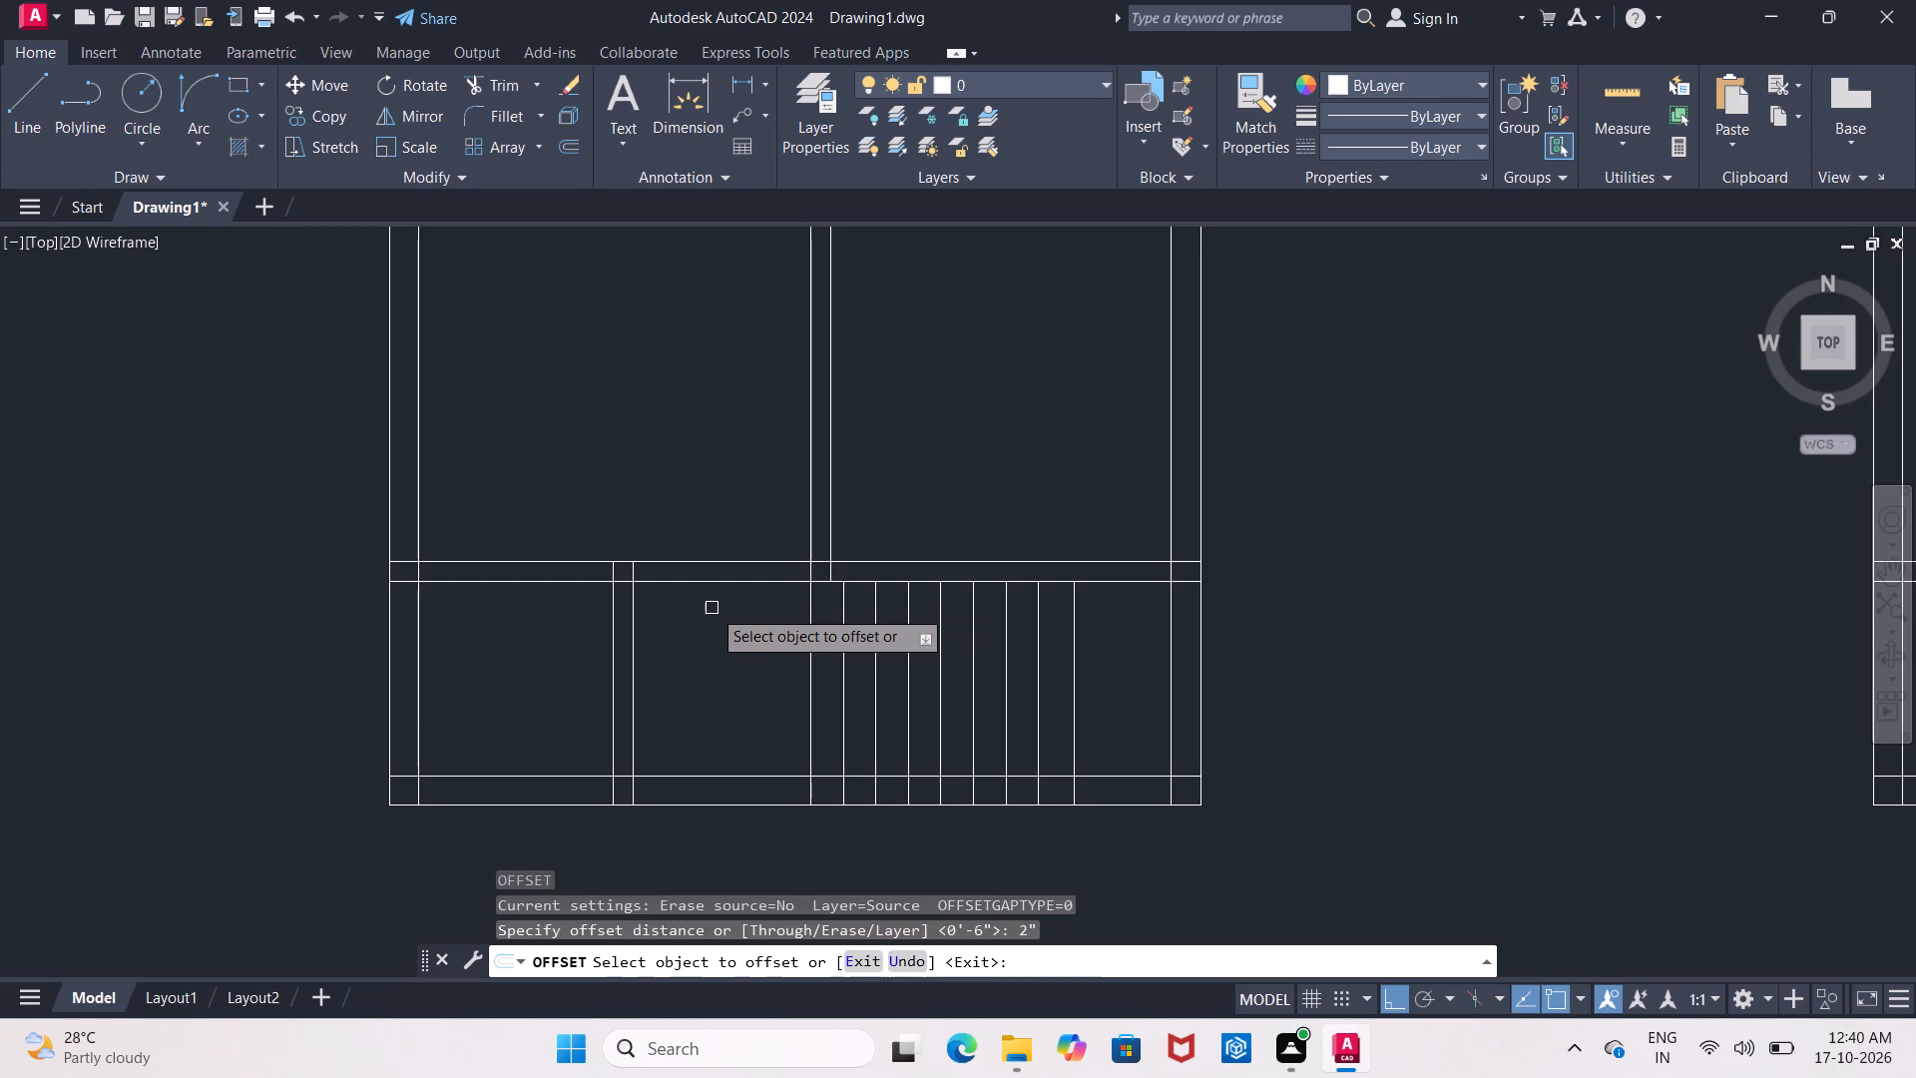
left_click(811, 508)
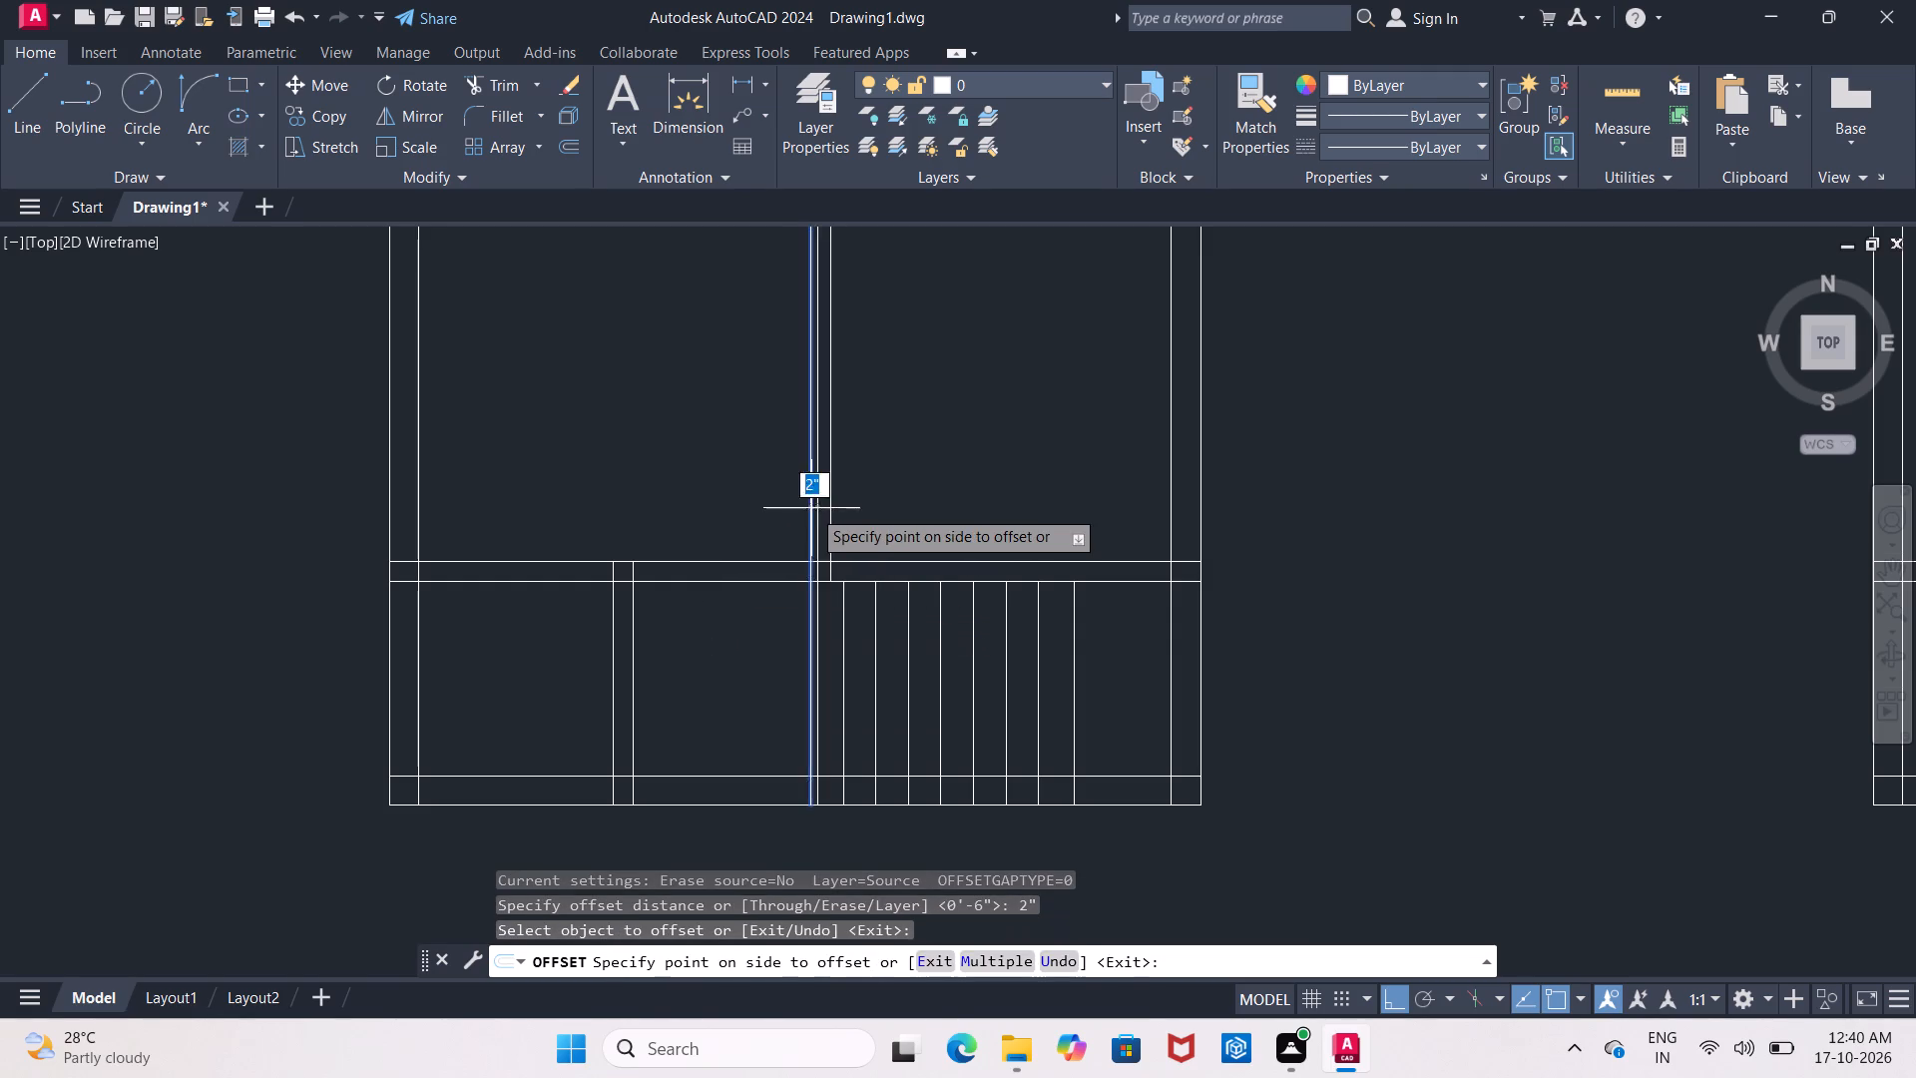
left_click(739, 502)
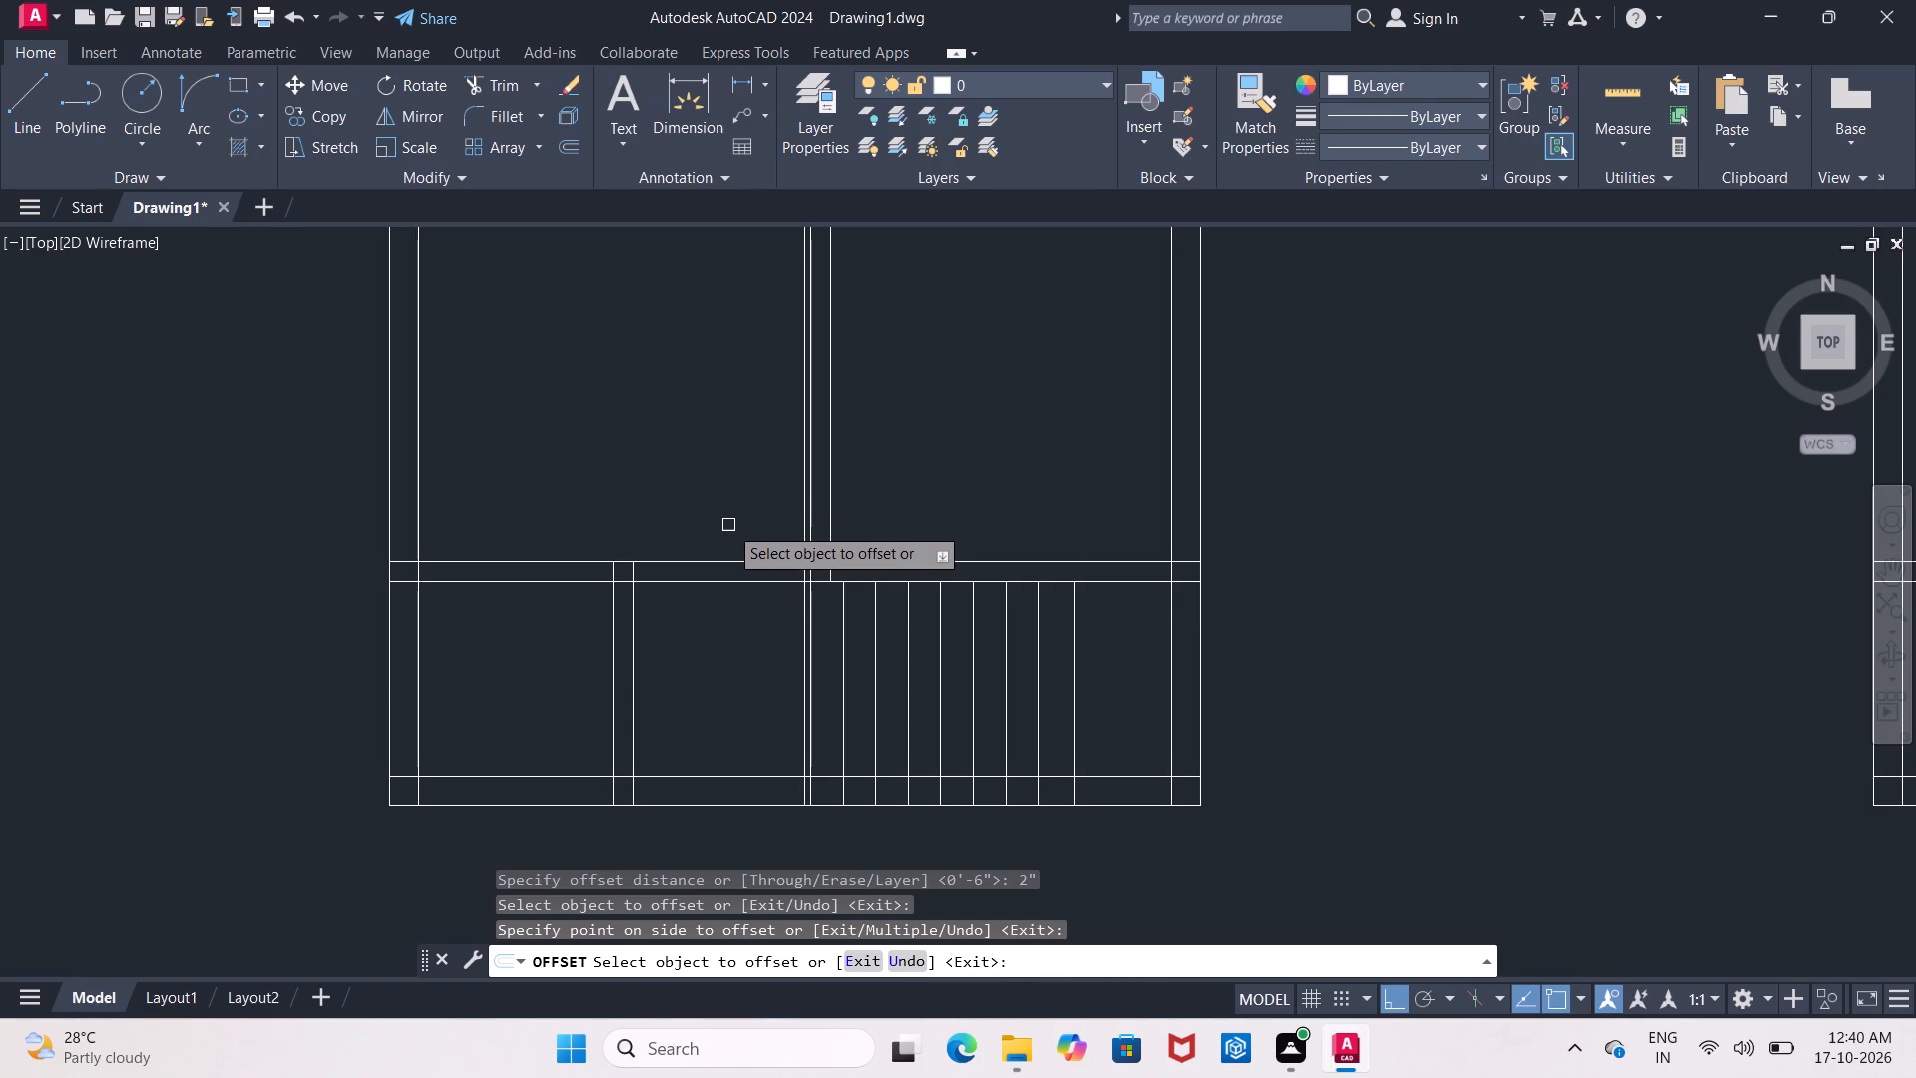
key("Return")
Offset the central partition's right face 4' to the left and the horizontal wall's lower line 4' upward as door guides.
key("Return")
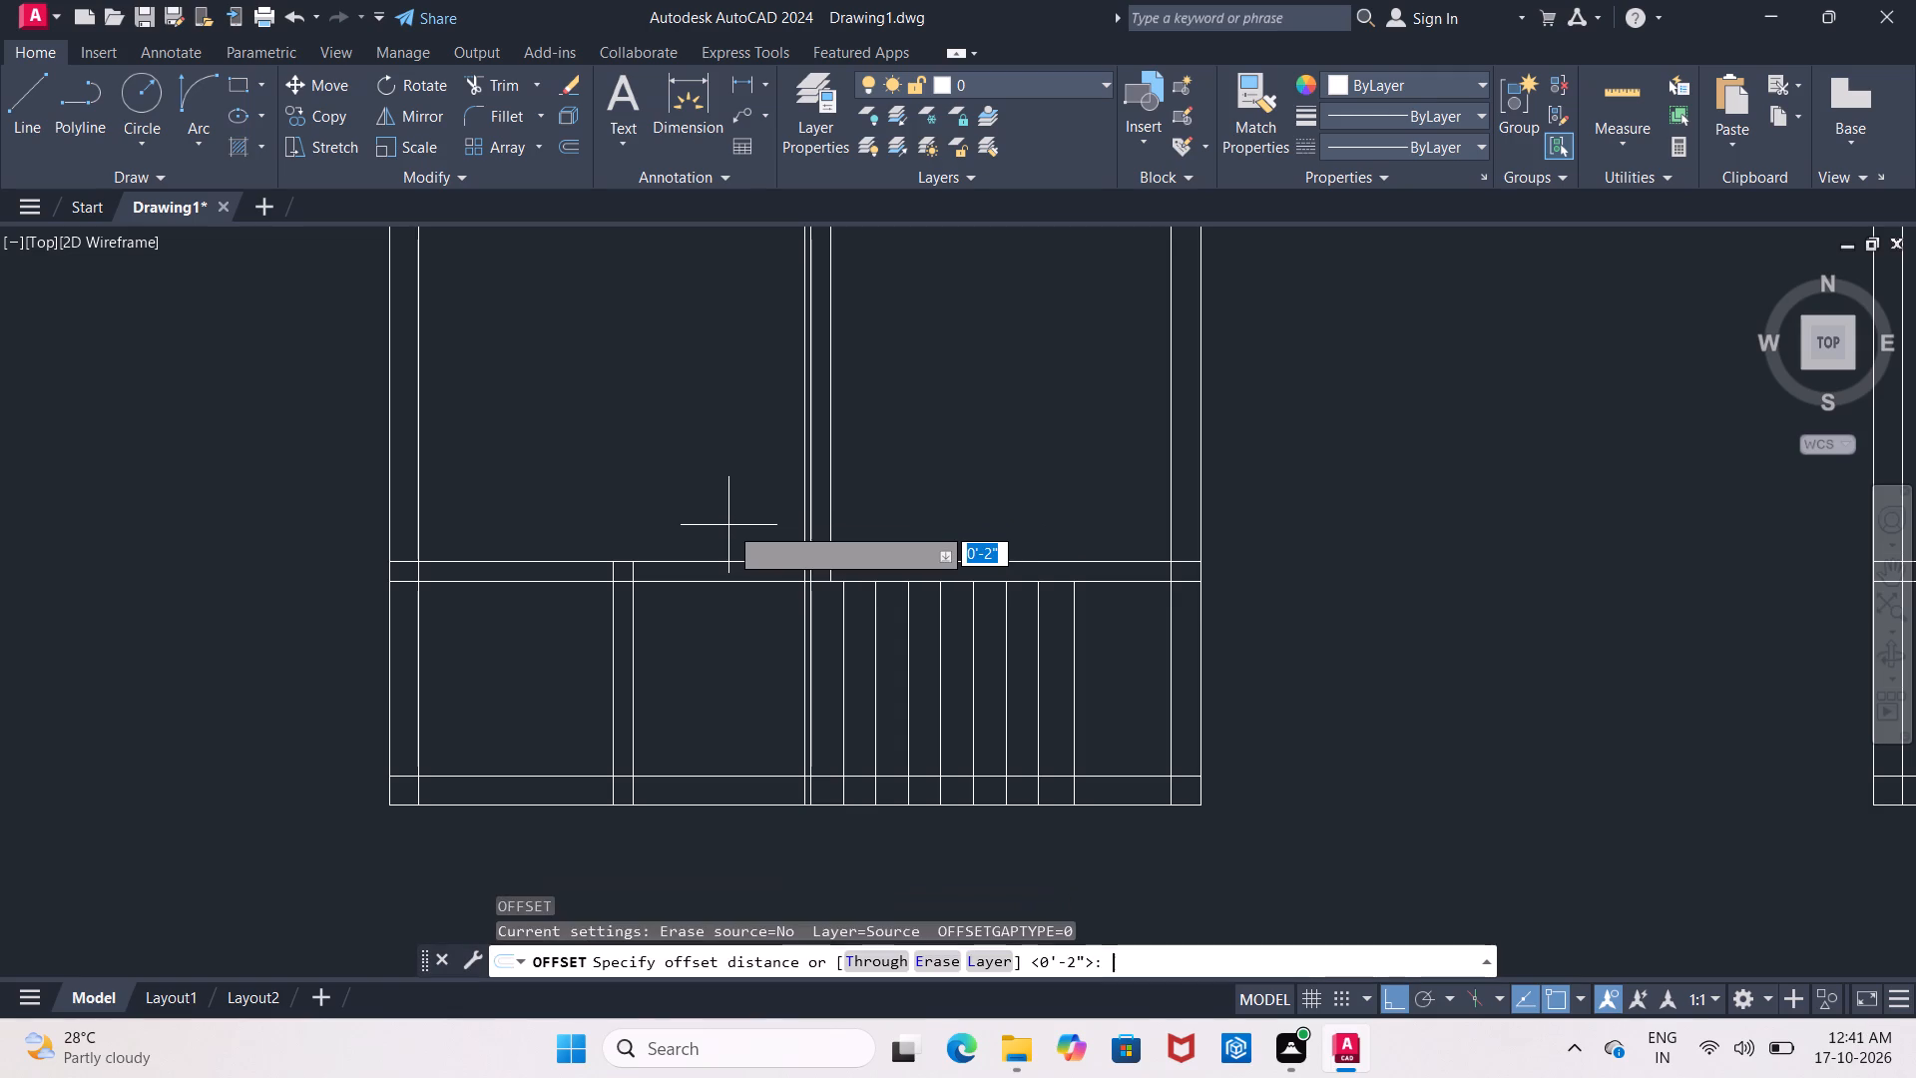
type("4'")
key("Return")
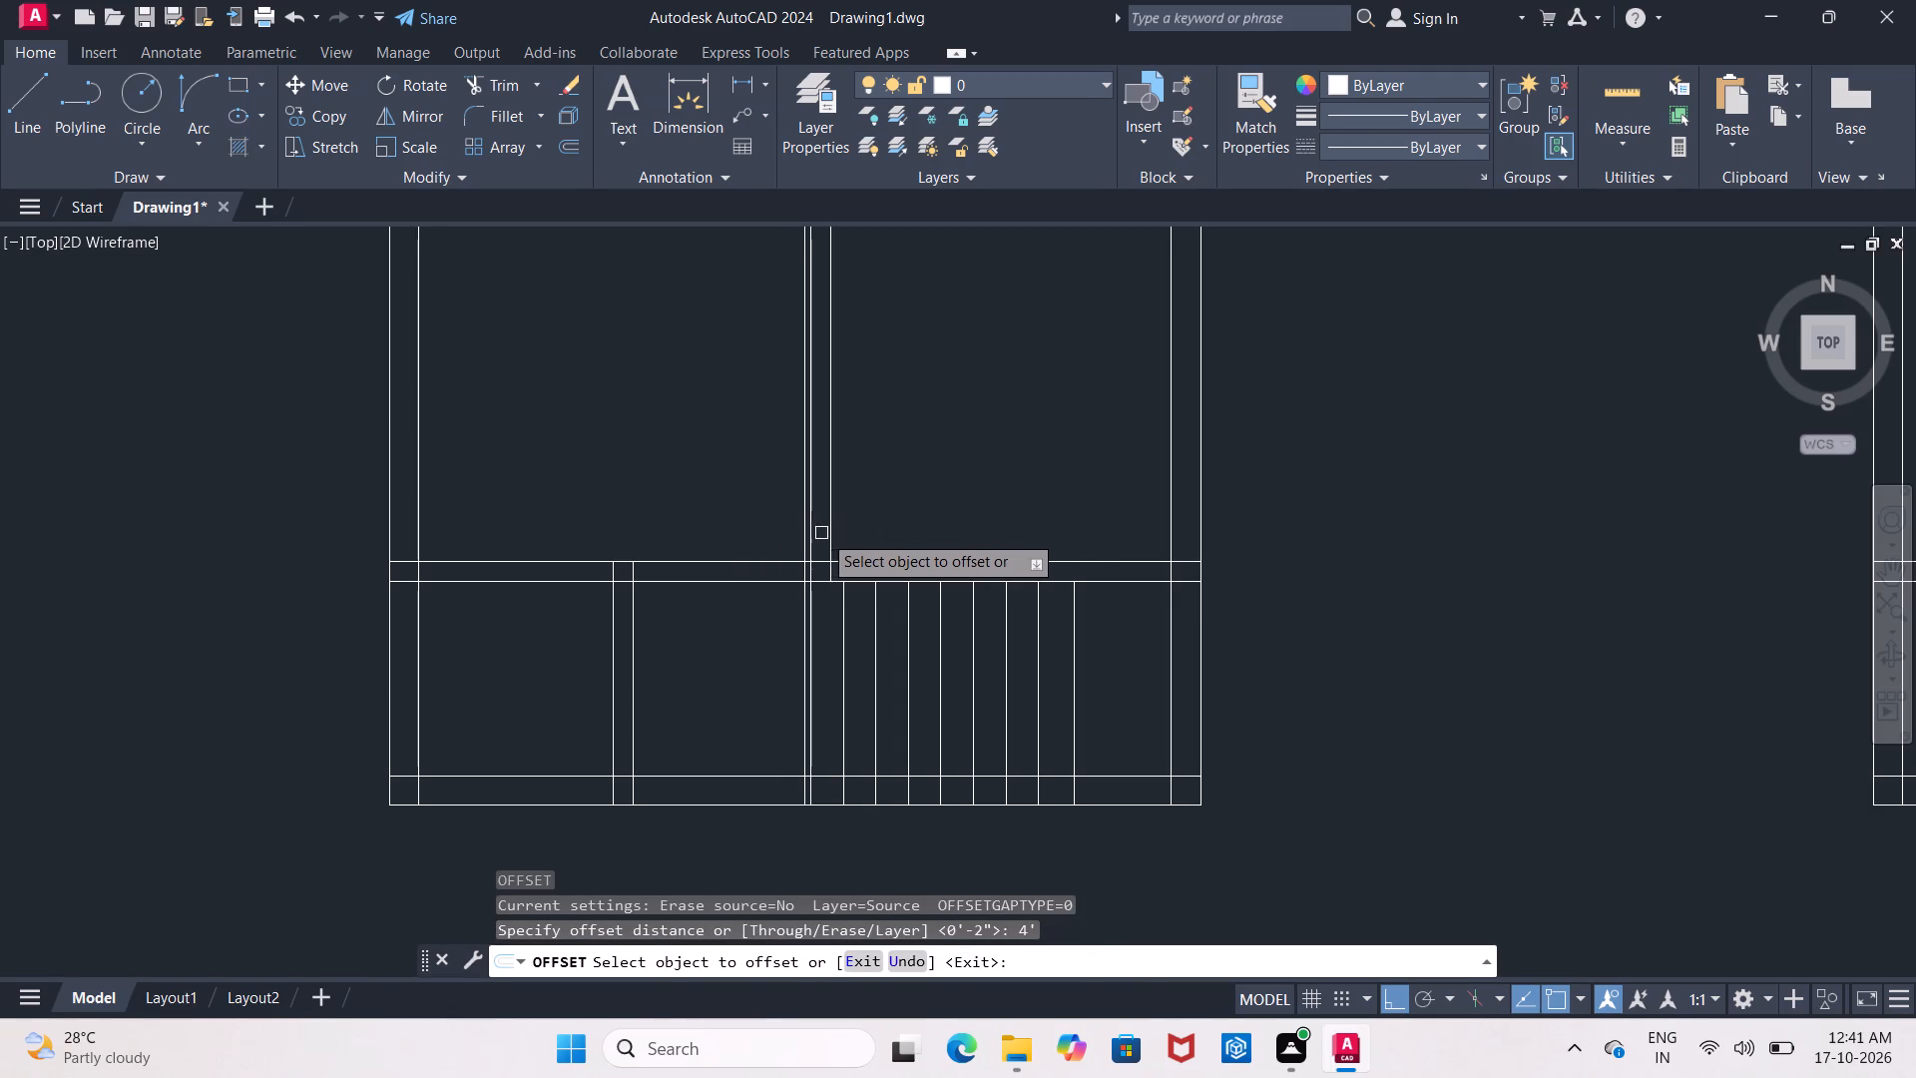
left_click(829, 533)
left_click(689, 524)
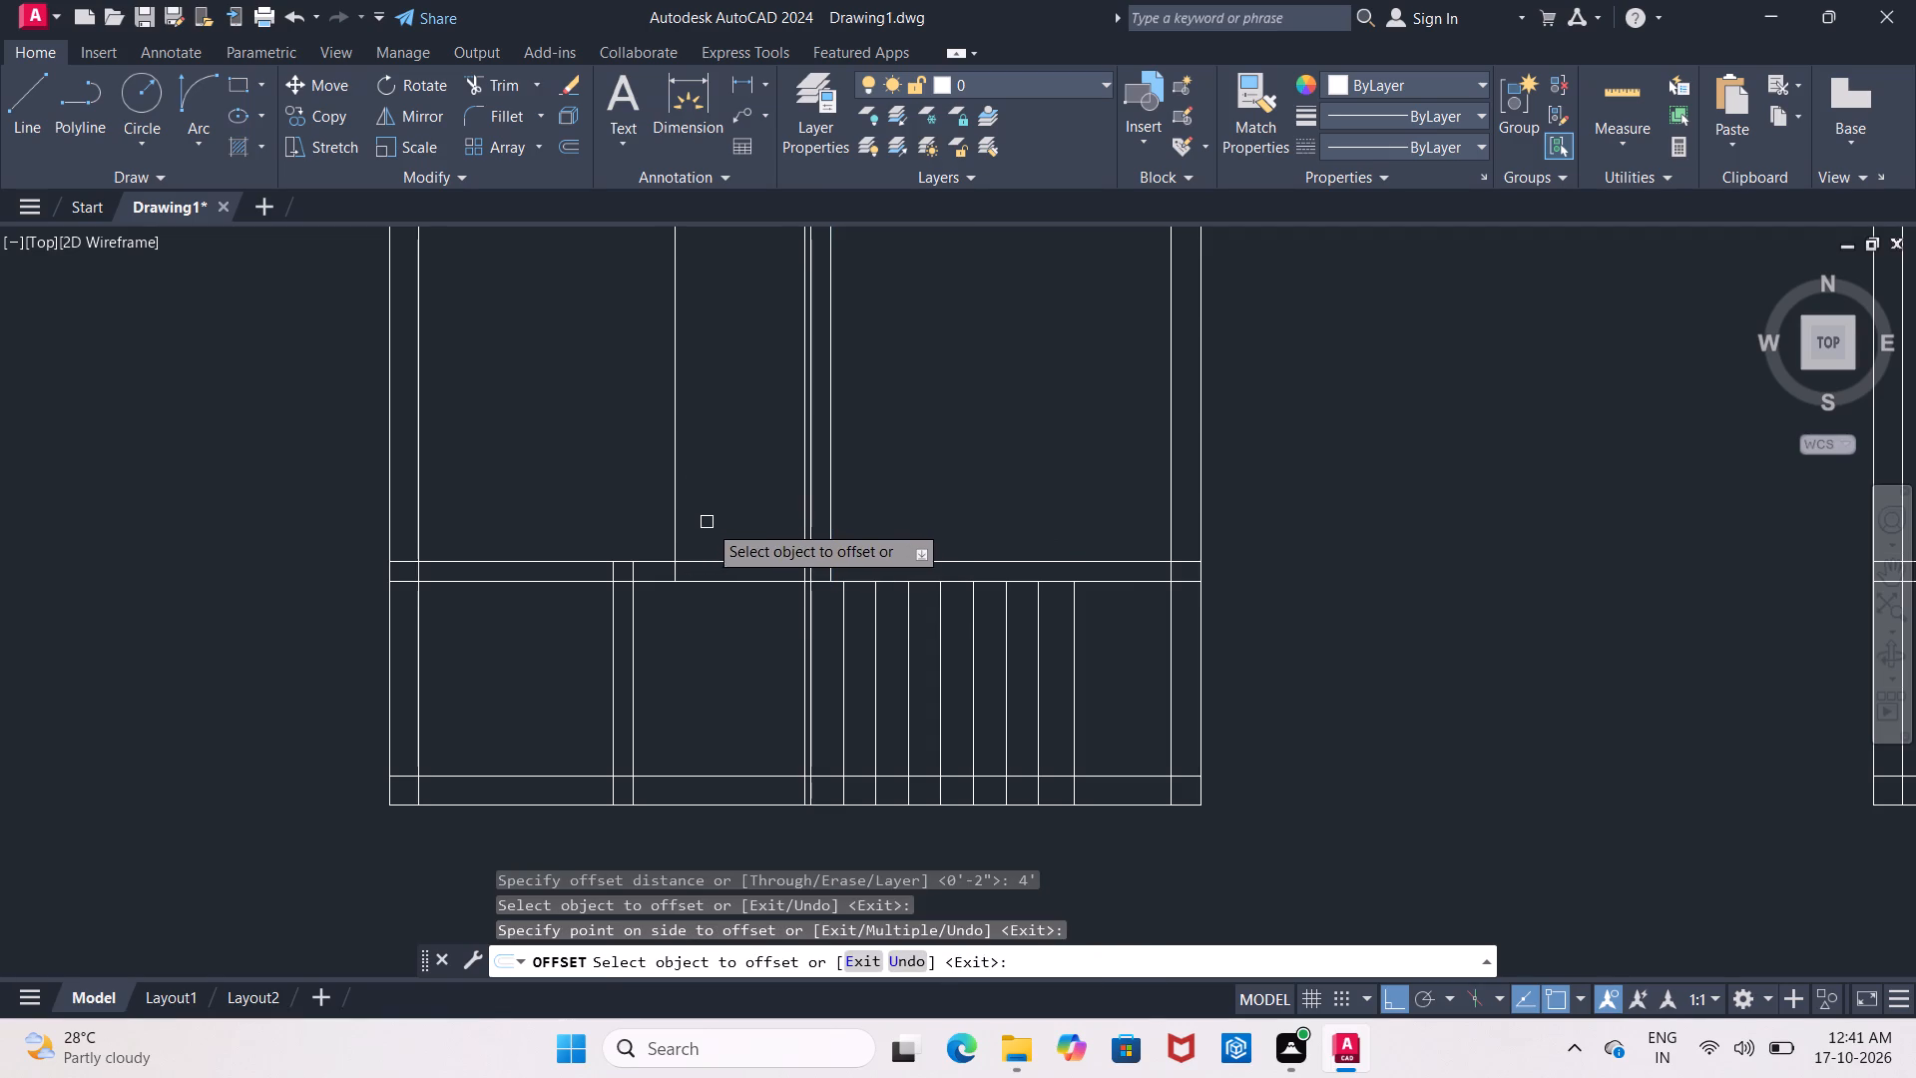
left_click(735, 584)
left_click(716, 429)
middle_click_drag(728, 378, 714, 514)
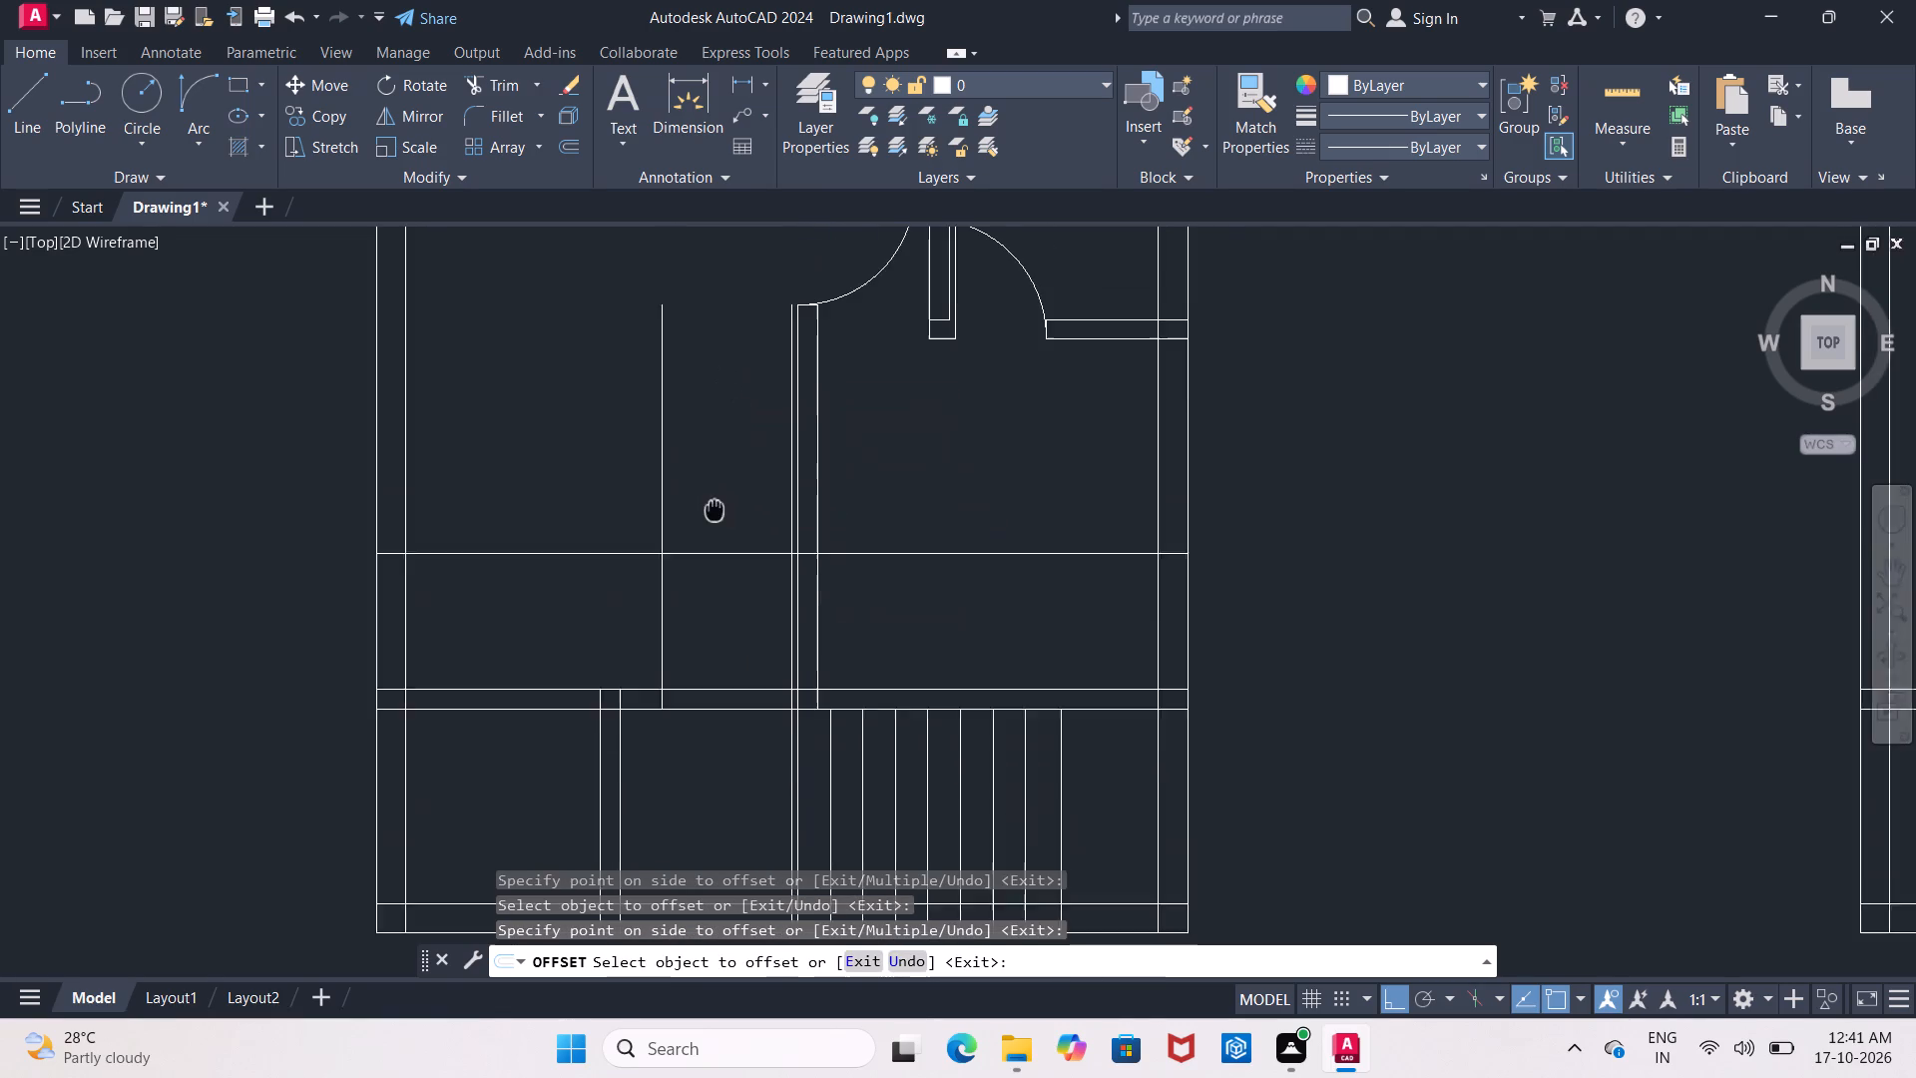
middle_click_drag(714, 514, 711, 522)
key("Escape")
Trim the door opening through the horizontal wall beside the central partition and cut both vertical guides back to the upper guide.
key("t")
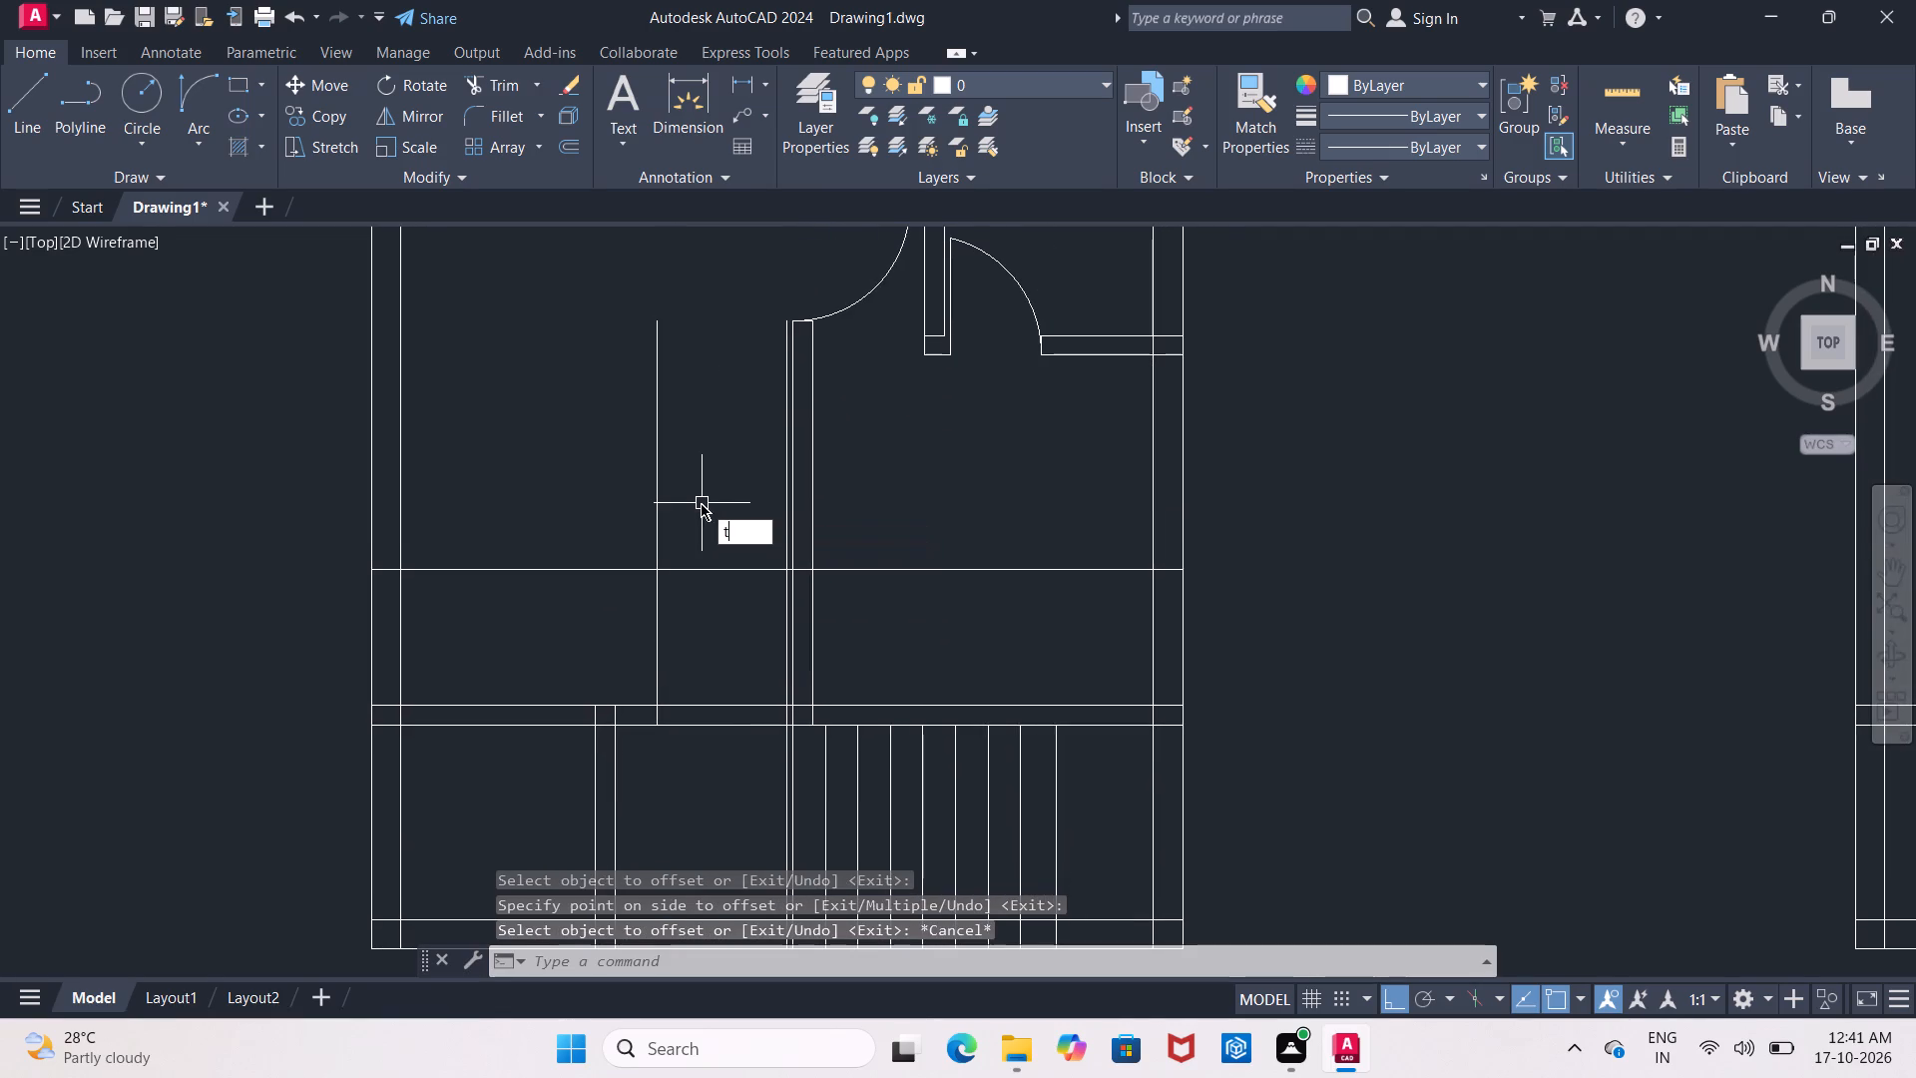
key("r")
key("Return")
key("Return")
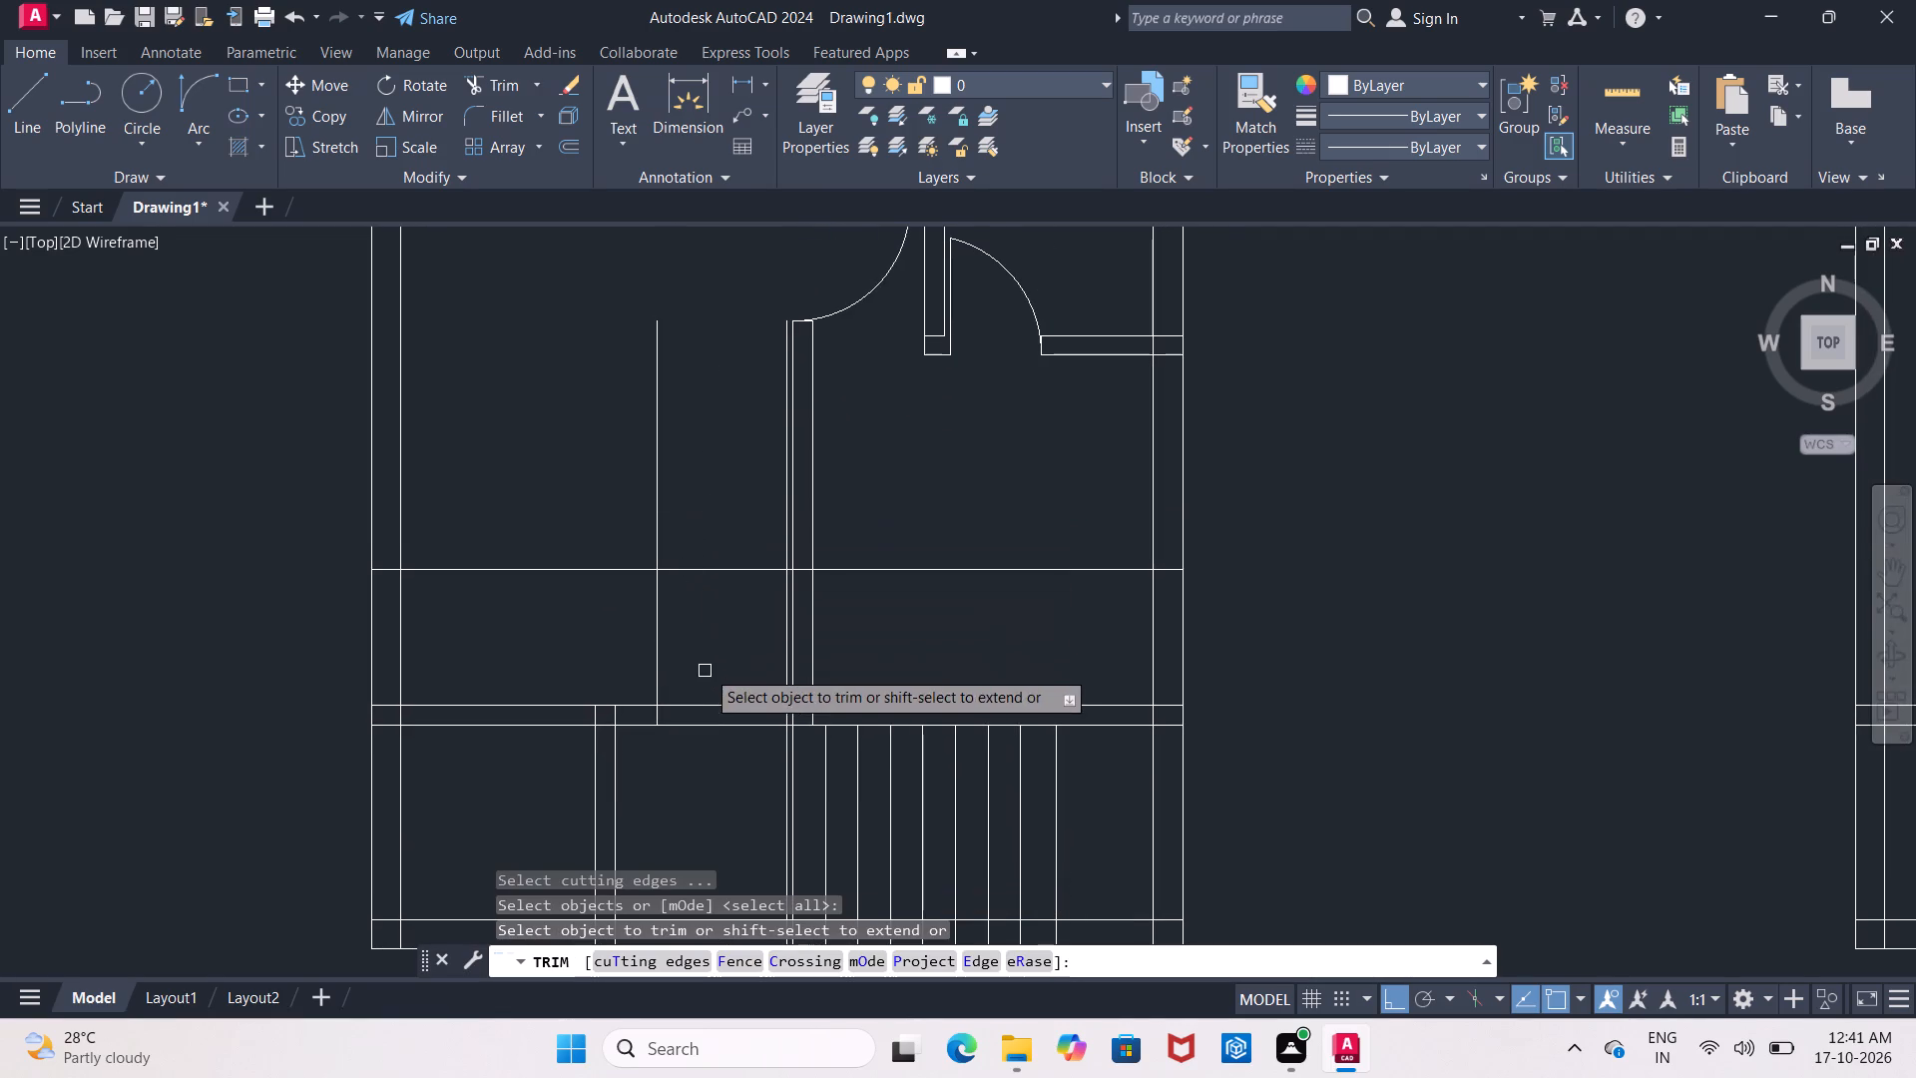
left_click_drag(715, 541, 718, 764)
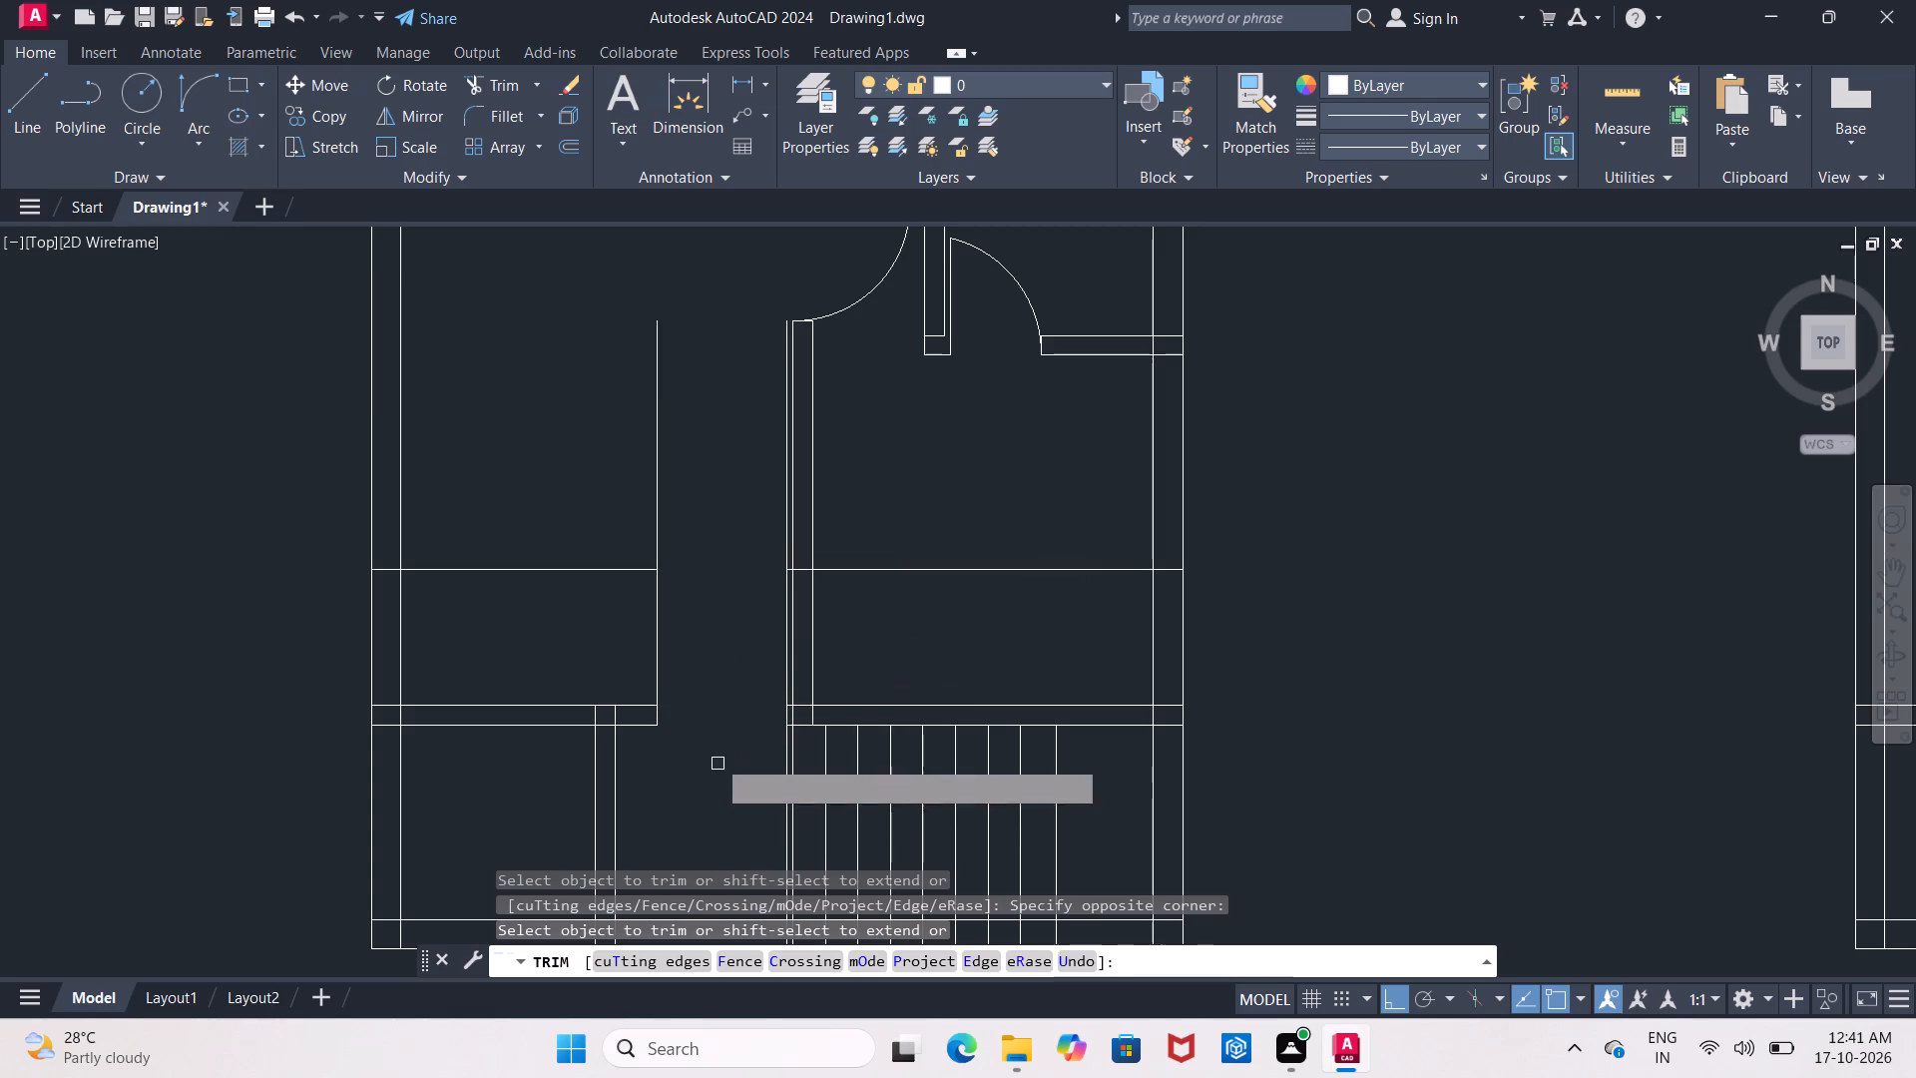
scroll(784, 563, "up", 2)
left_click(781, 559)
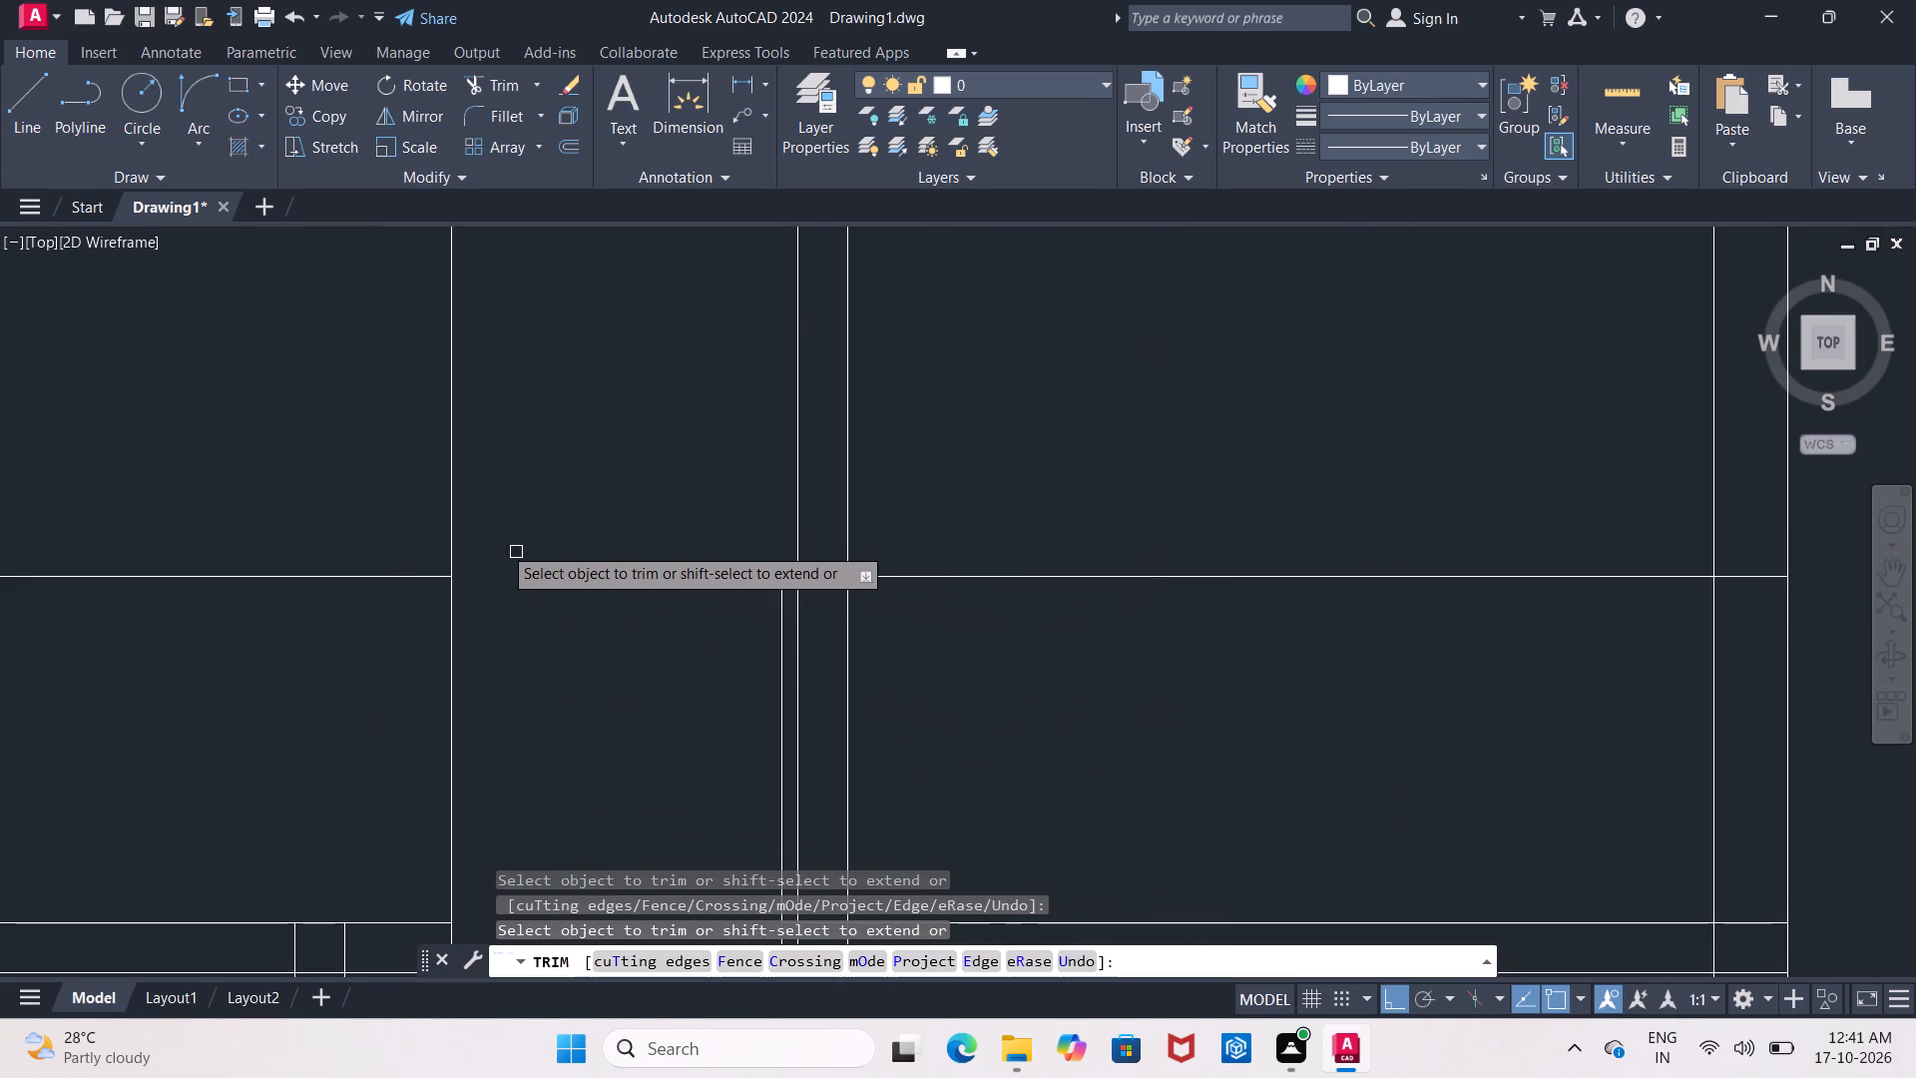
left_click(457, 534)
left_click(420, 576)
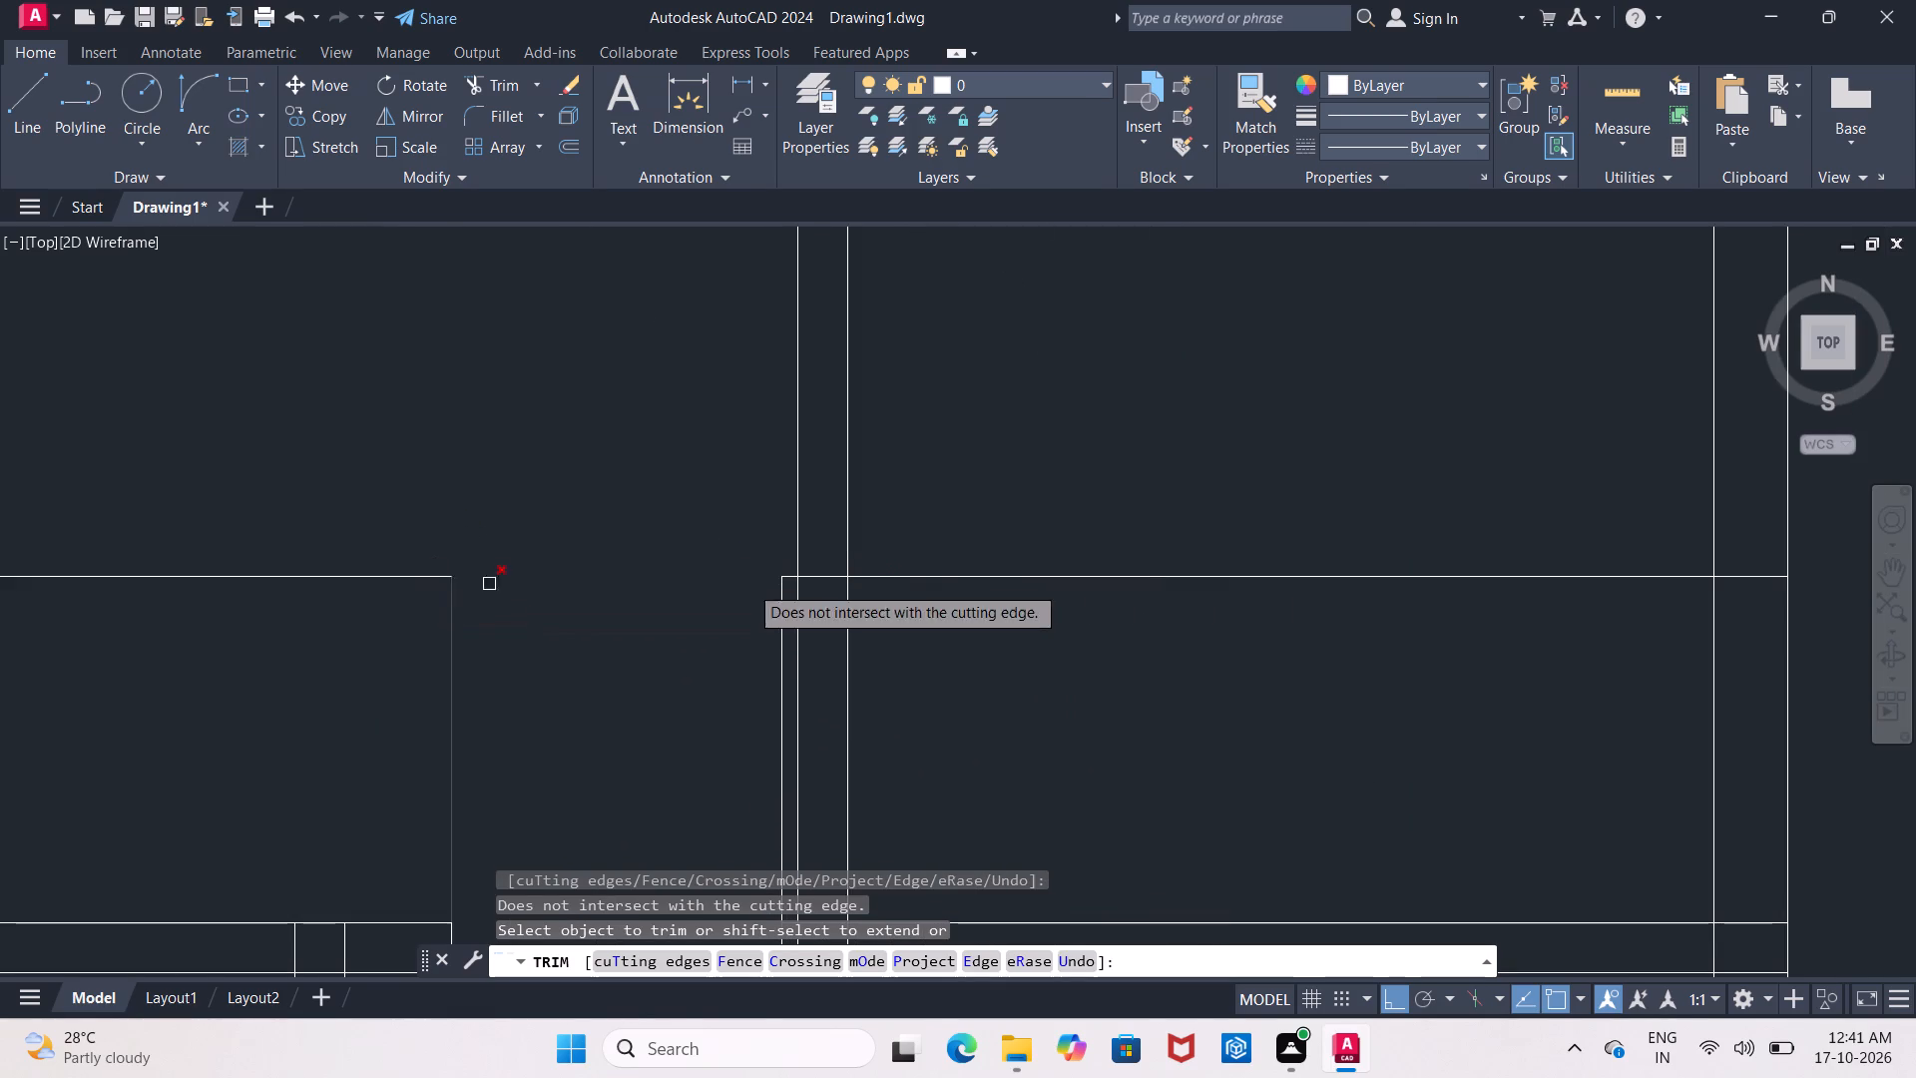
scroll(807, 578, "up", 1)
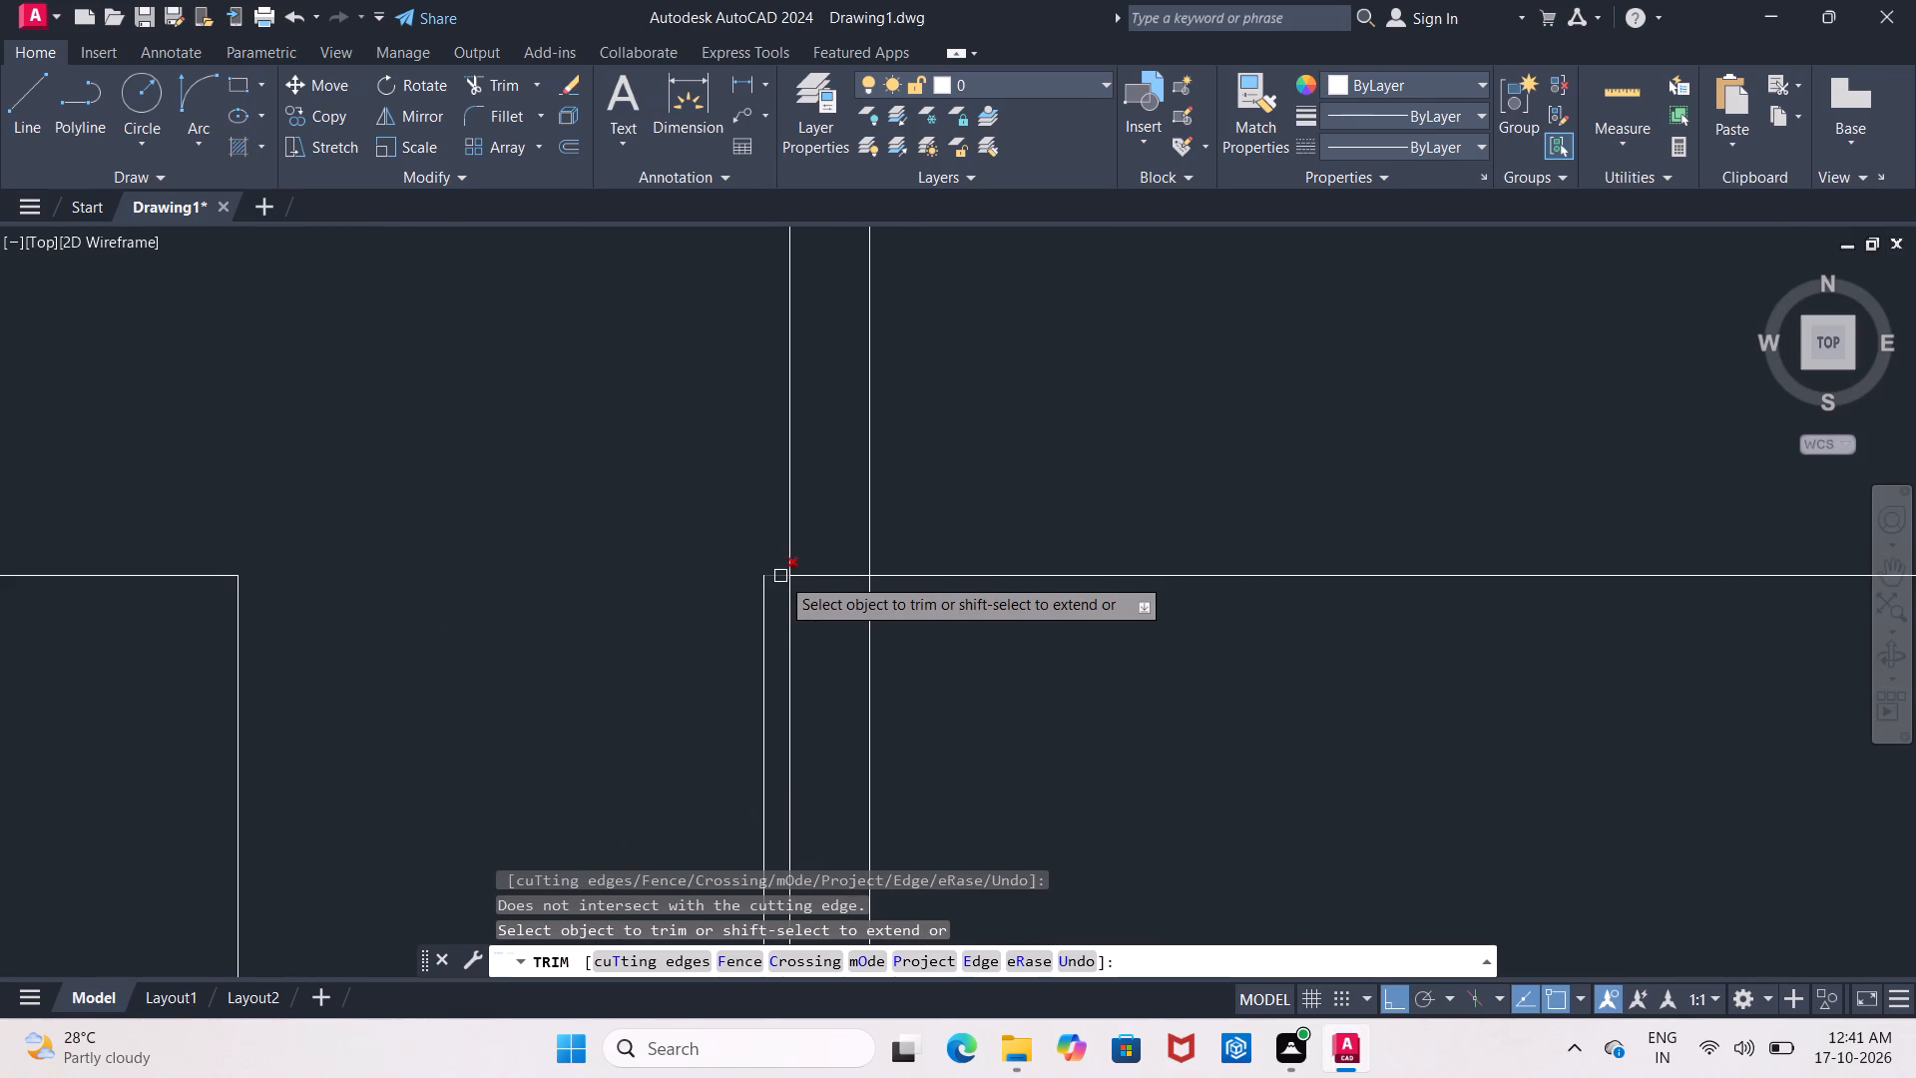
left_click(780, 575)
scroll(778, 586, "down", 2)
key("Escape")
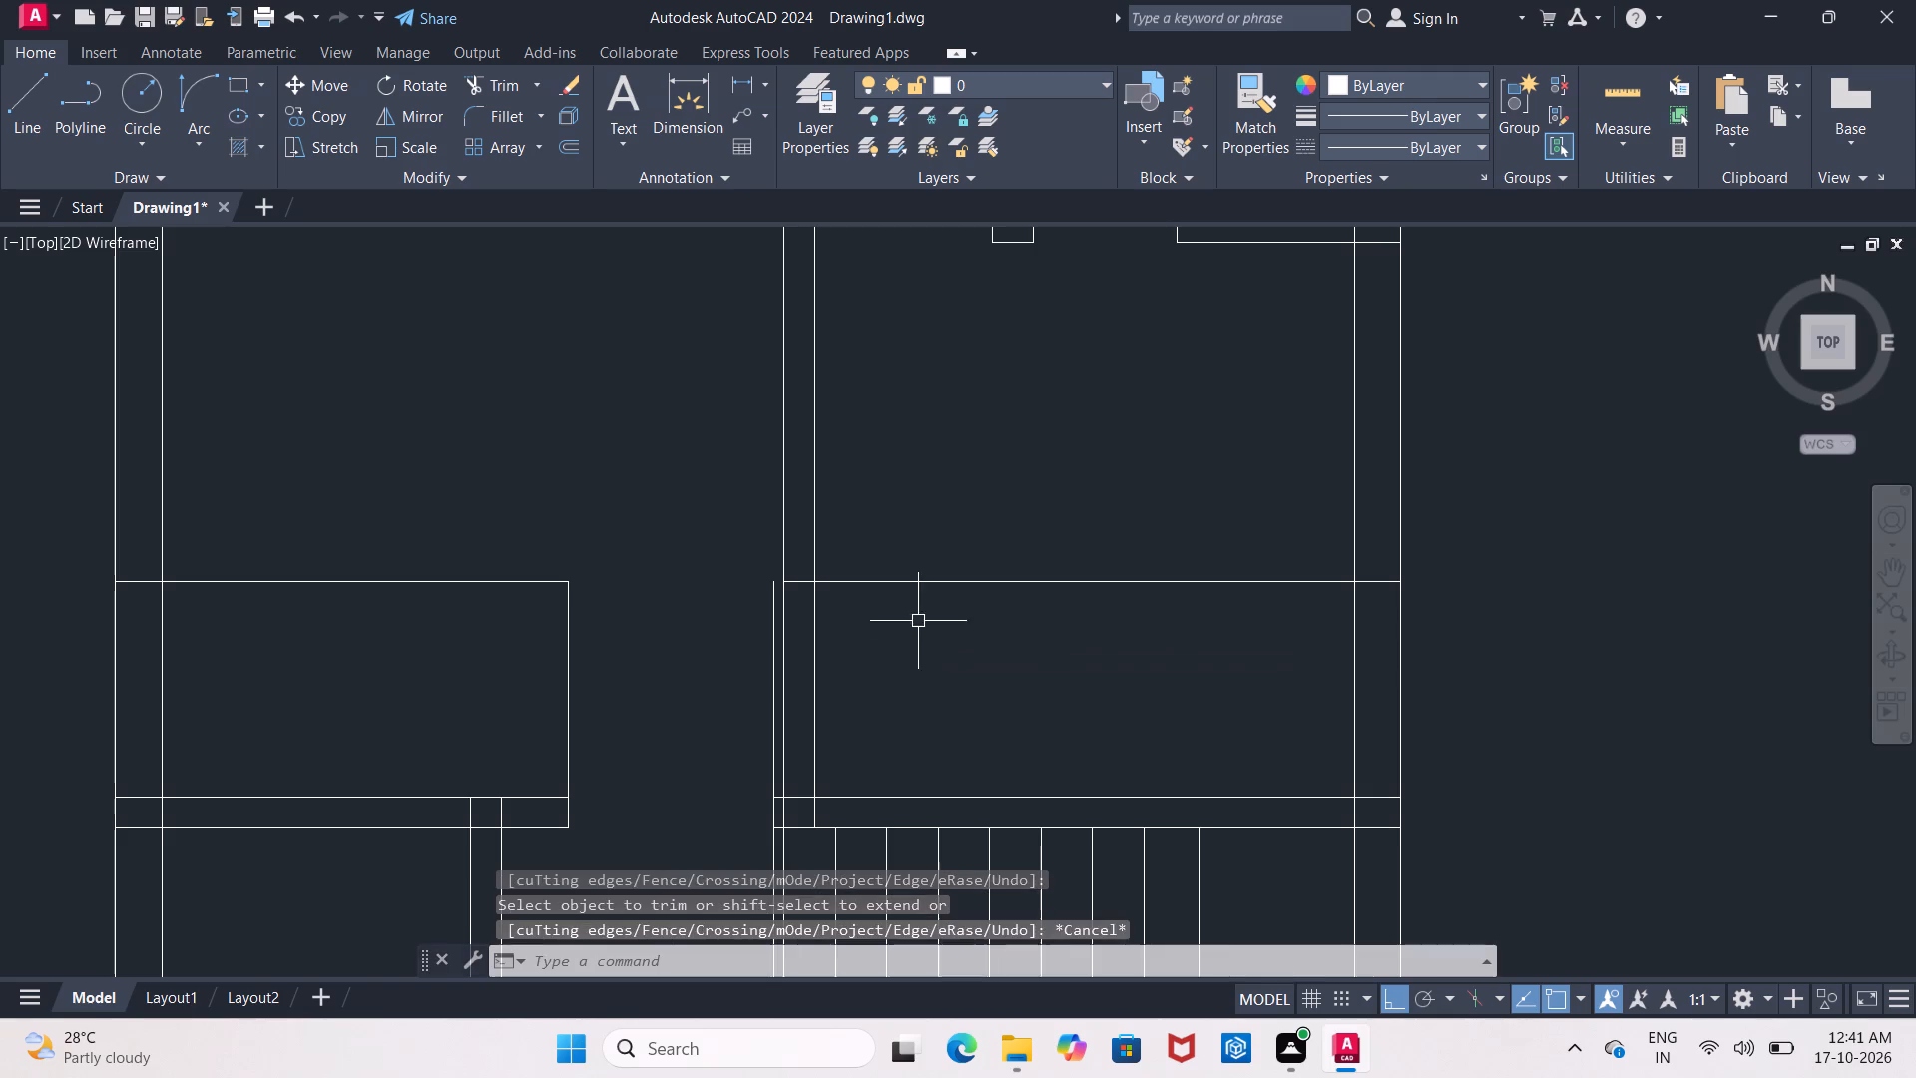
Erase the two remaining pieces of the horizontal guide line above the door opening.
left_click(920, 585)
key("Delete")
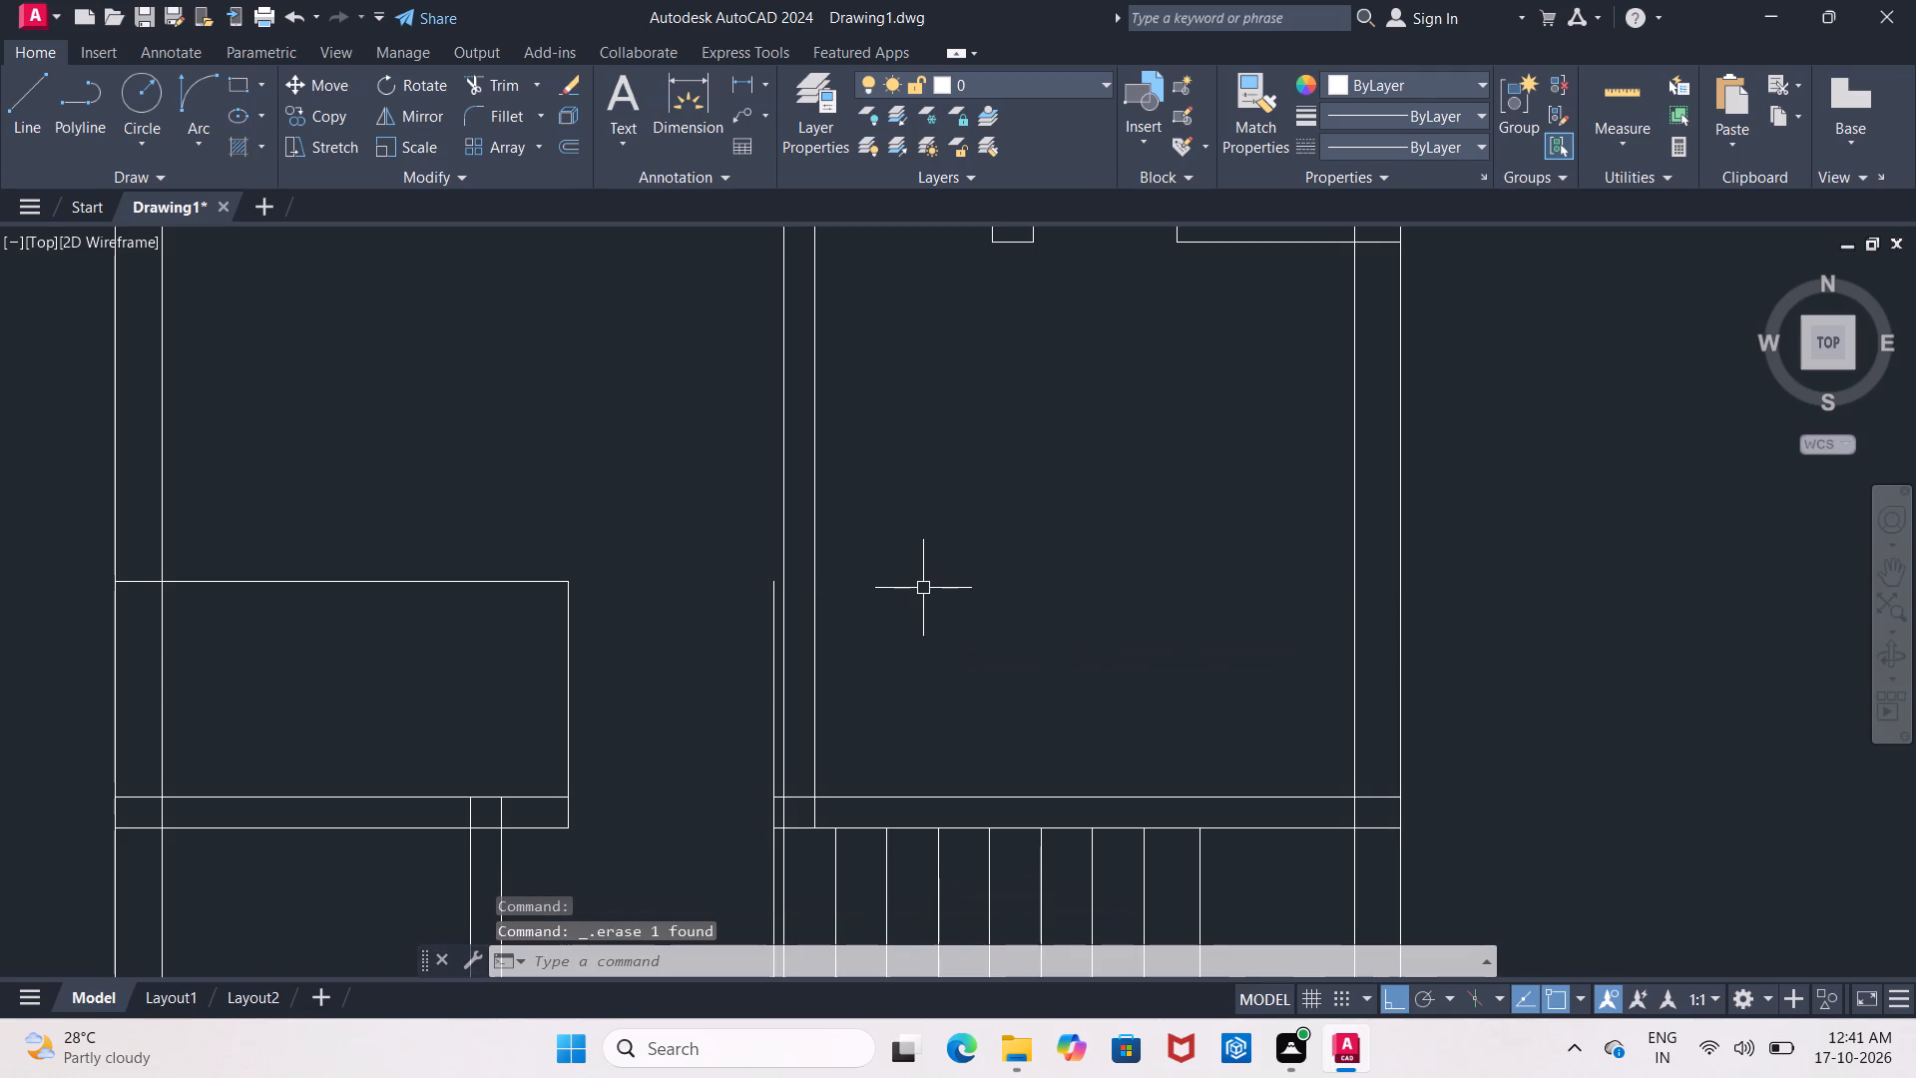
left_click(401, 578)
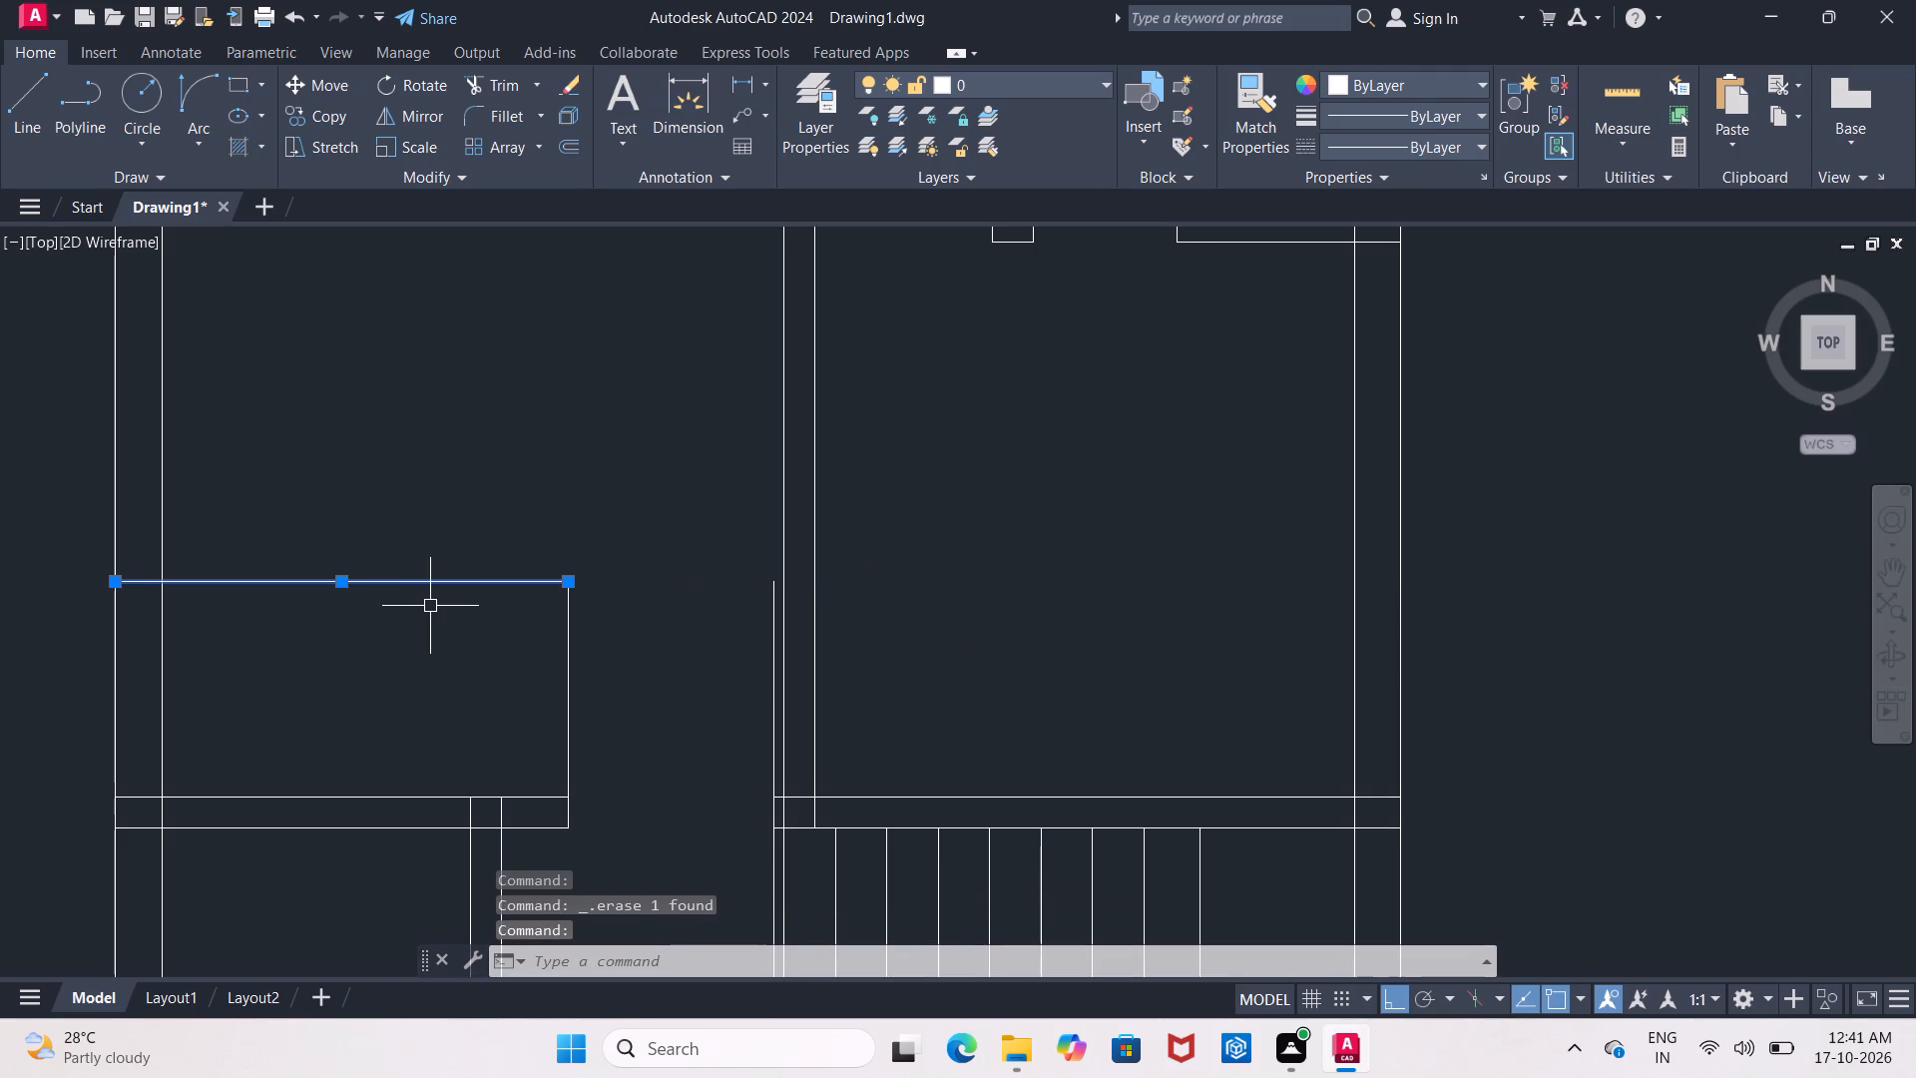
key("Delete")
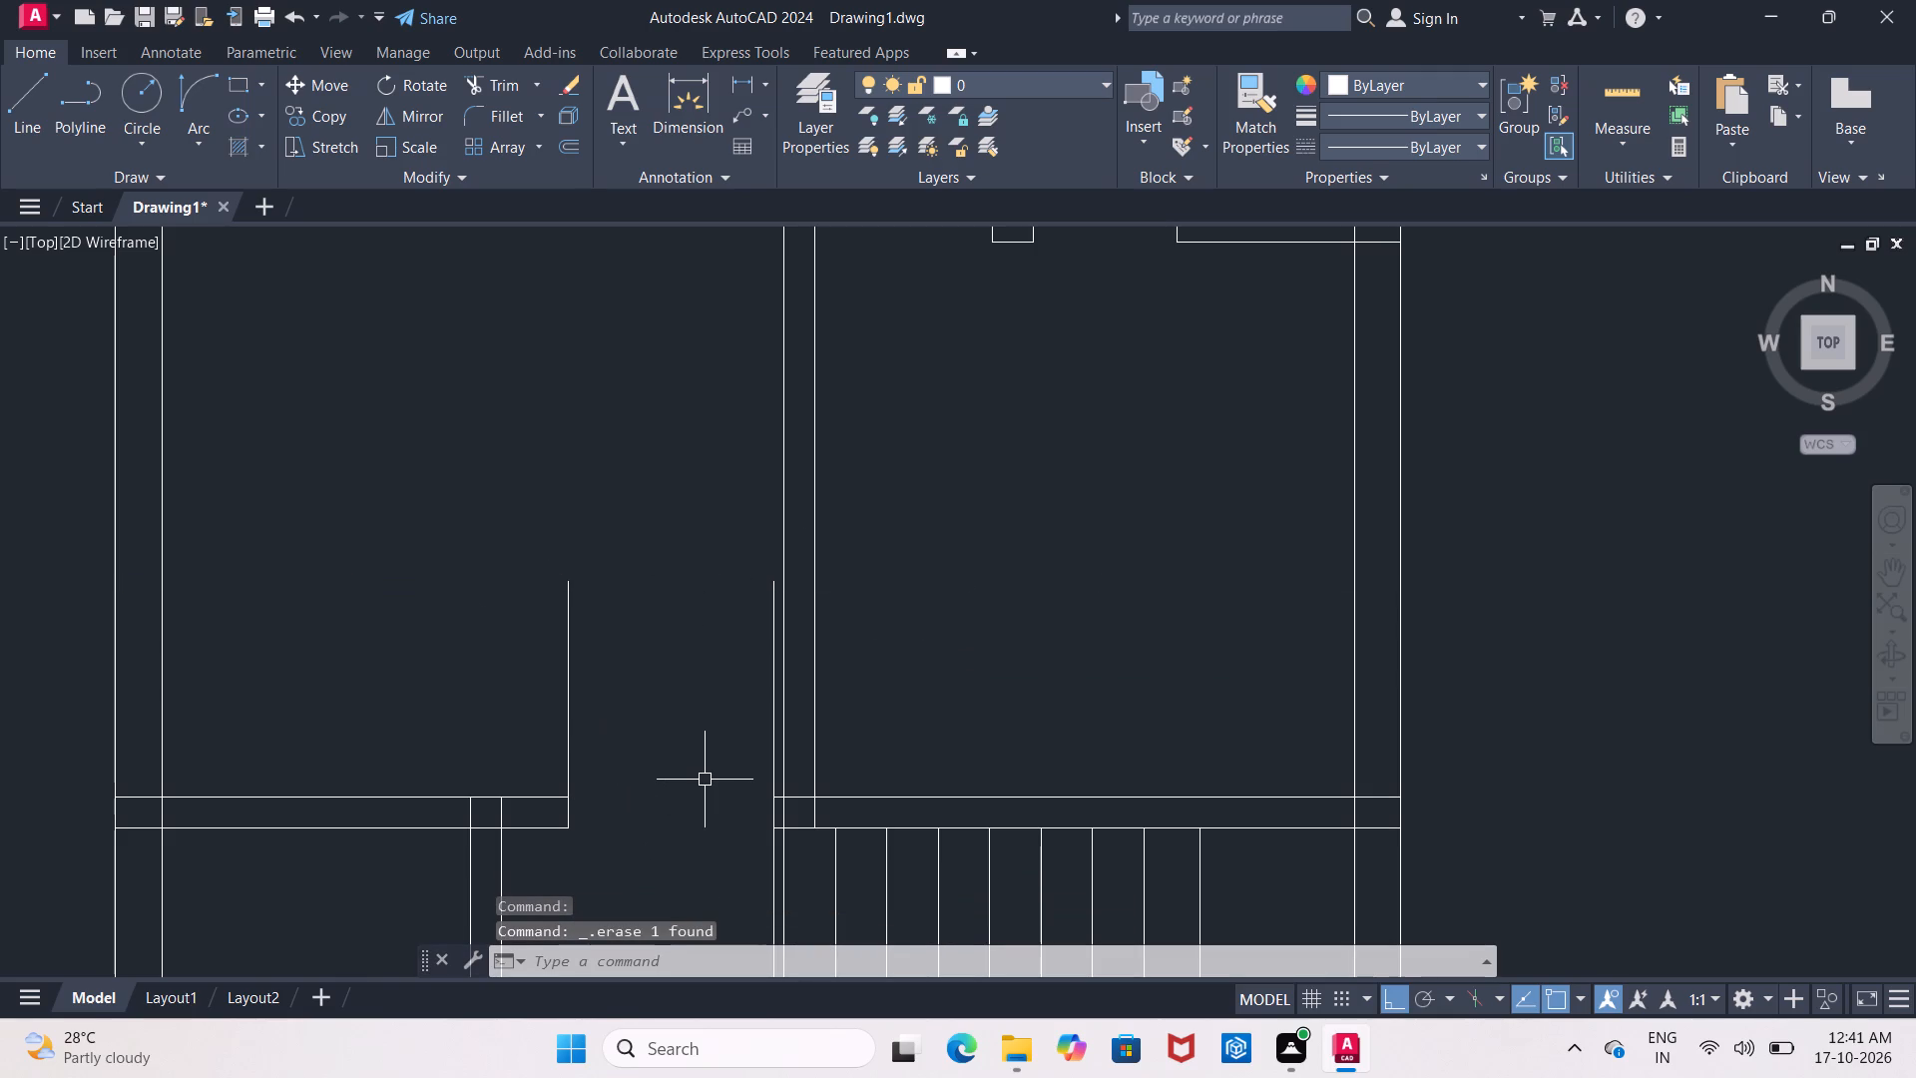
Trim the left vertical guide above the horizontal wall, keeping only the jamb line at the door opening.
type("tr")
key("Return")
key("Return")
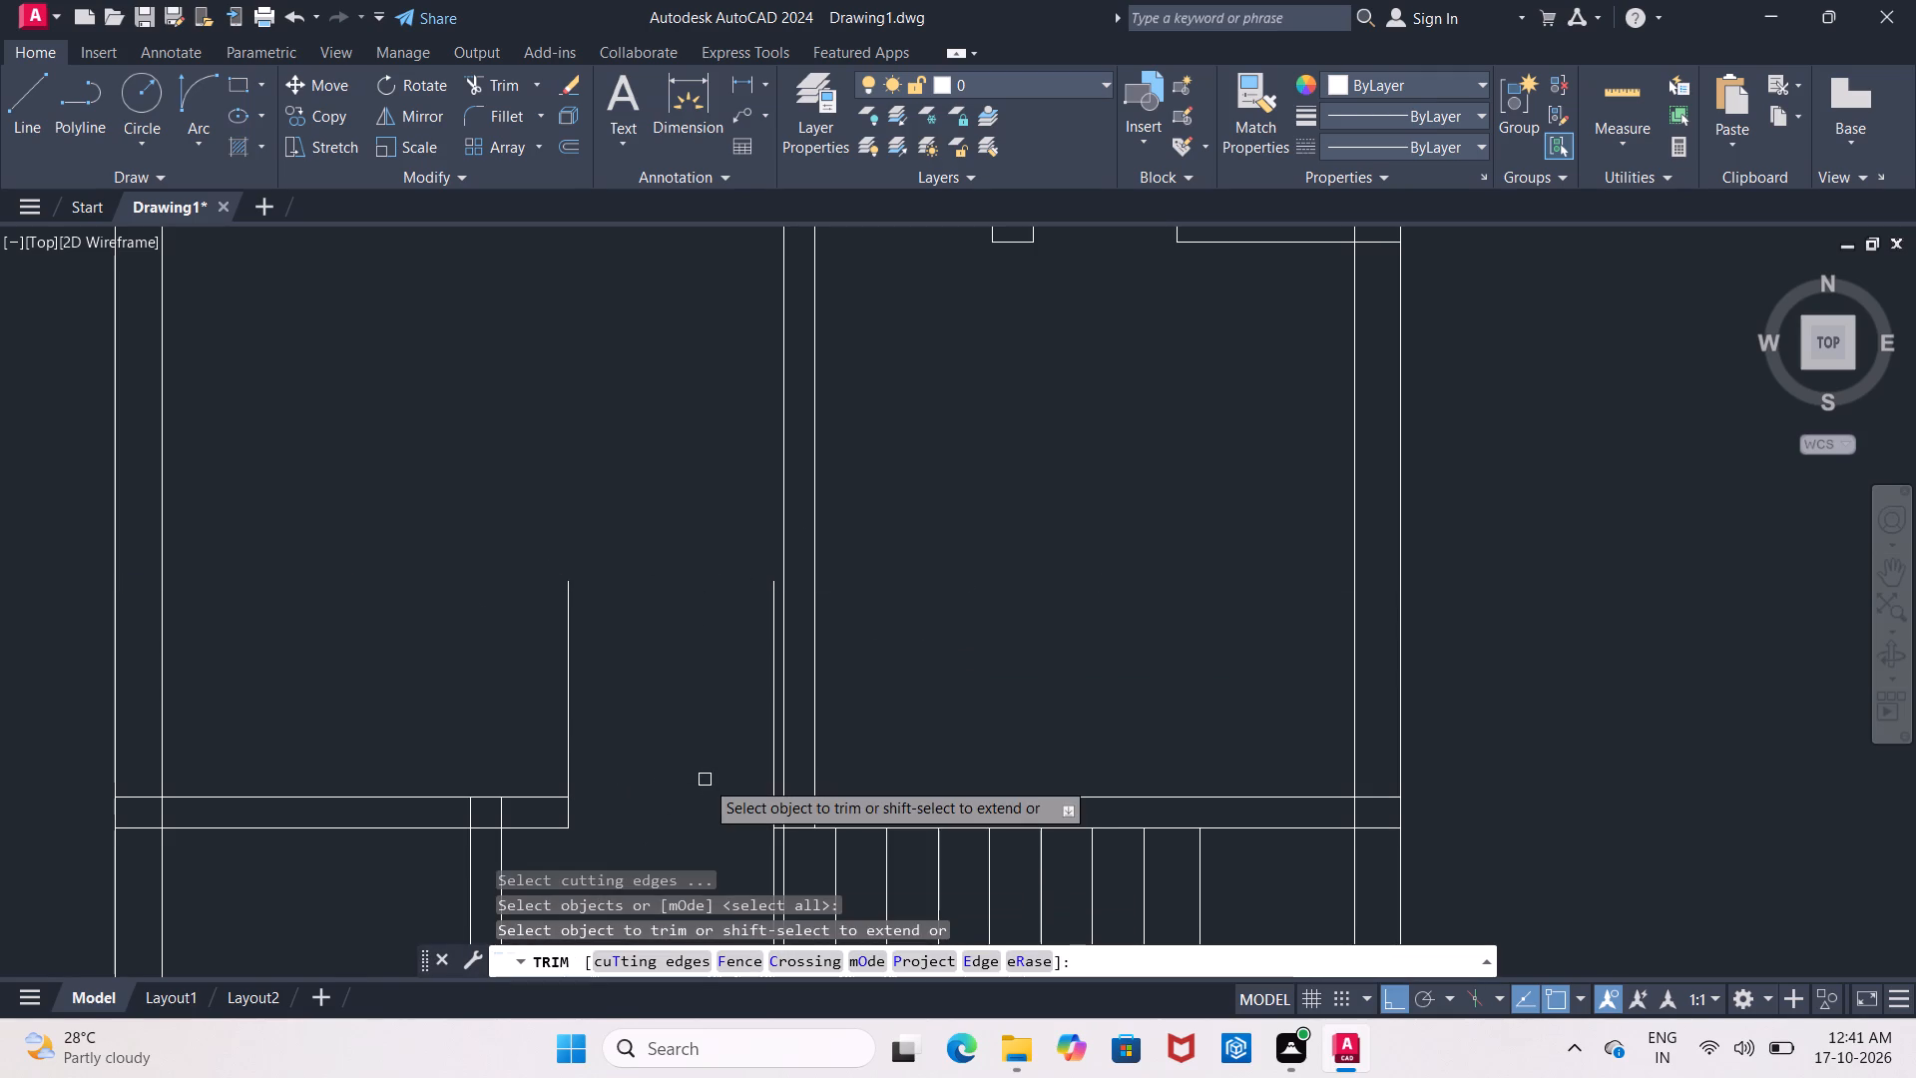
left_click(568, 743)
Draw the door swing arc from the left jamb's lower corner to the top of the door leaf line.
middle_click_drag(586, 742, 599, 629)
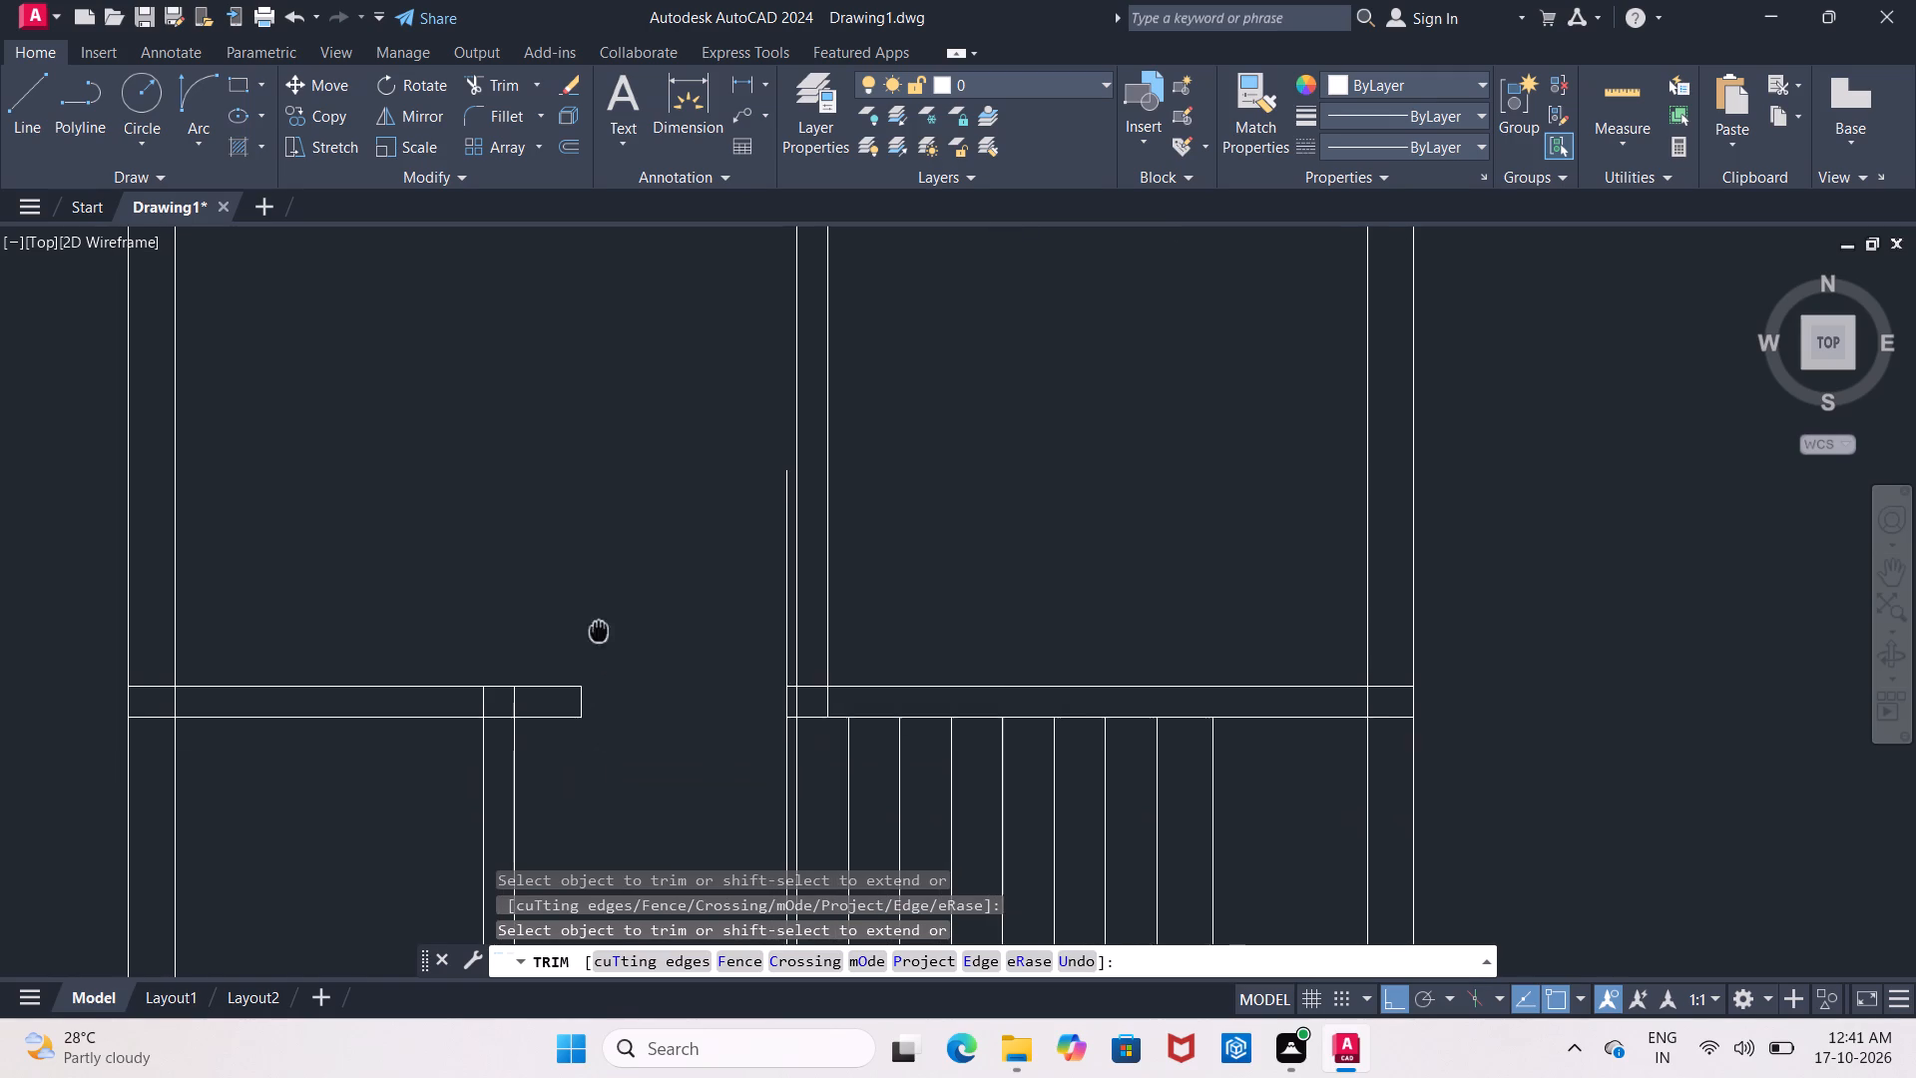
middle_click_drag(599, 629, 599, 628)
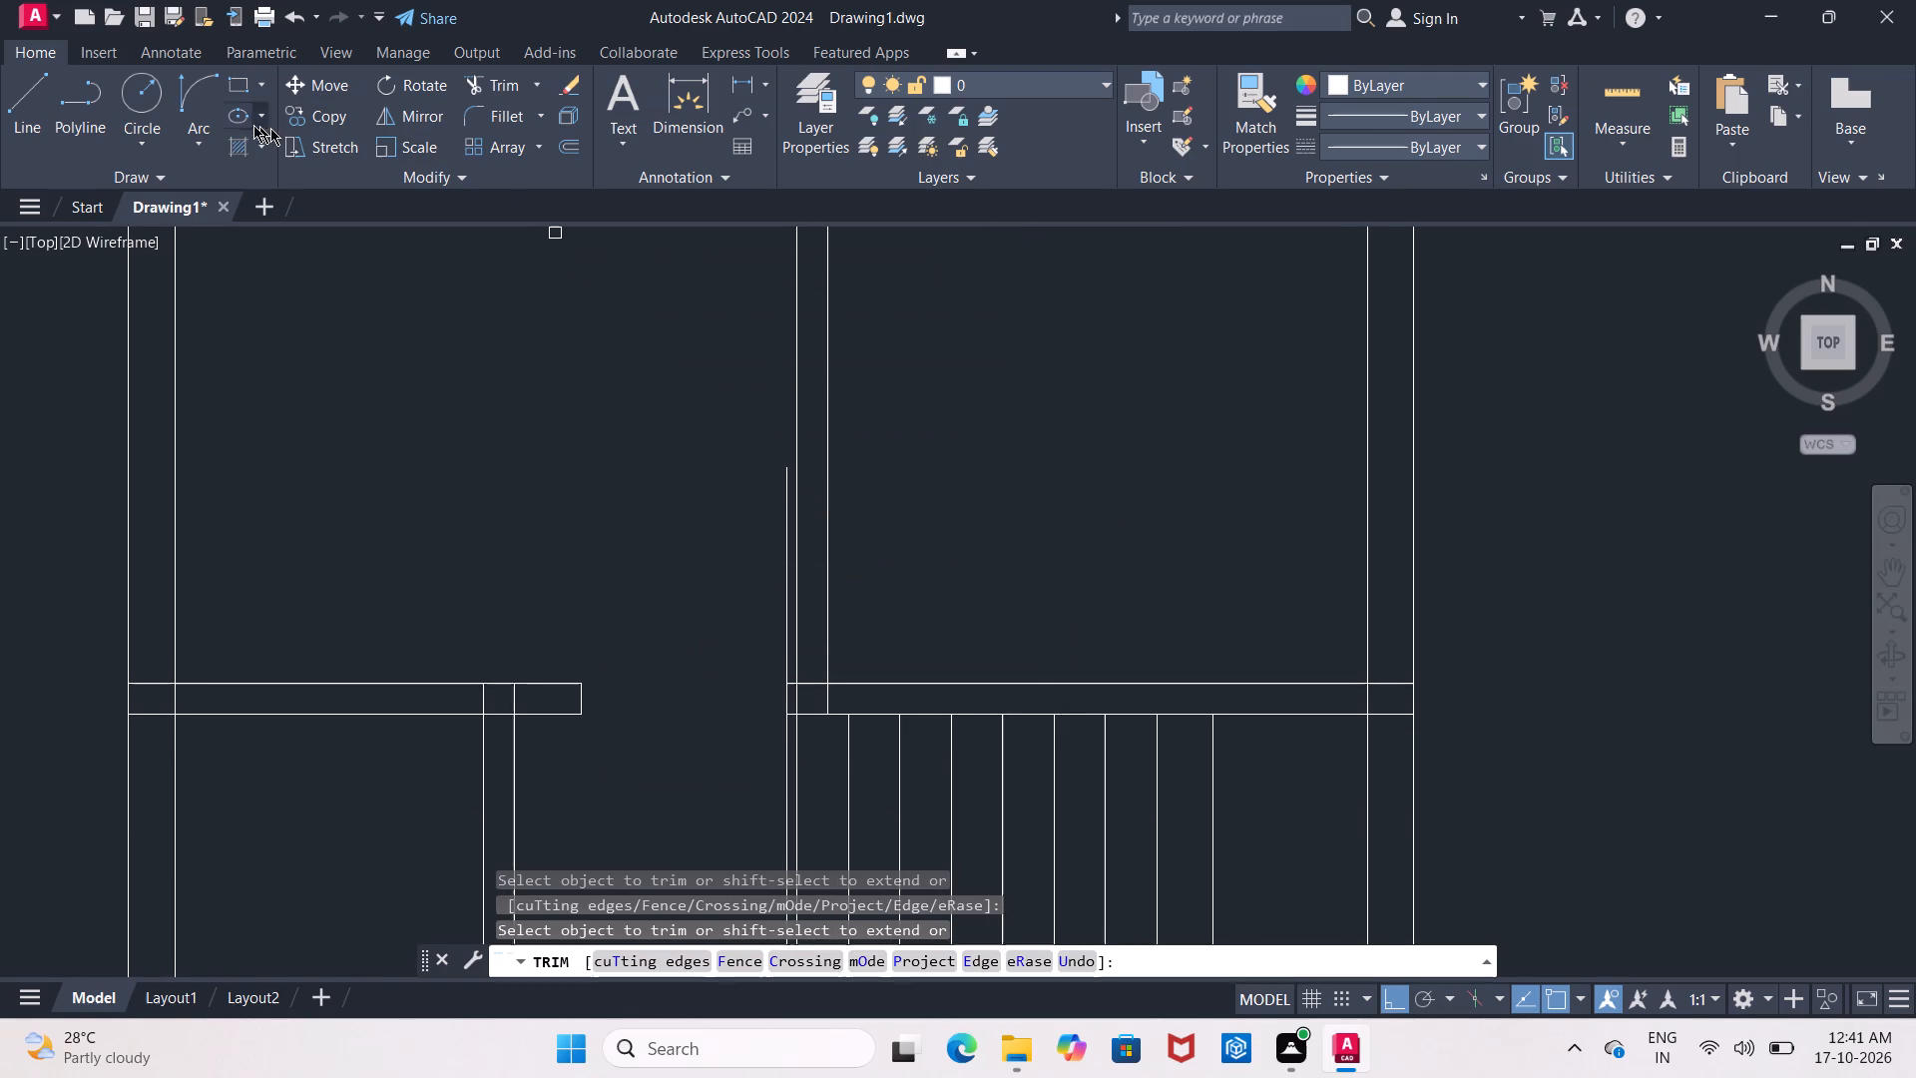
left_click(205, 97)
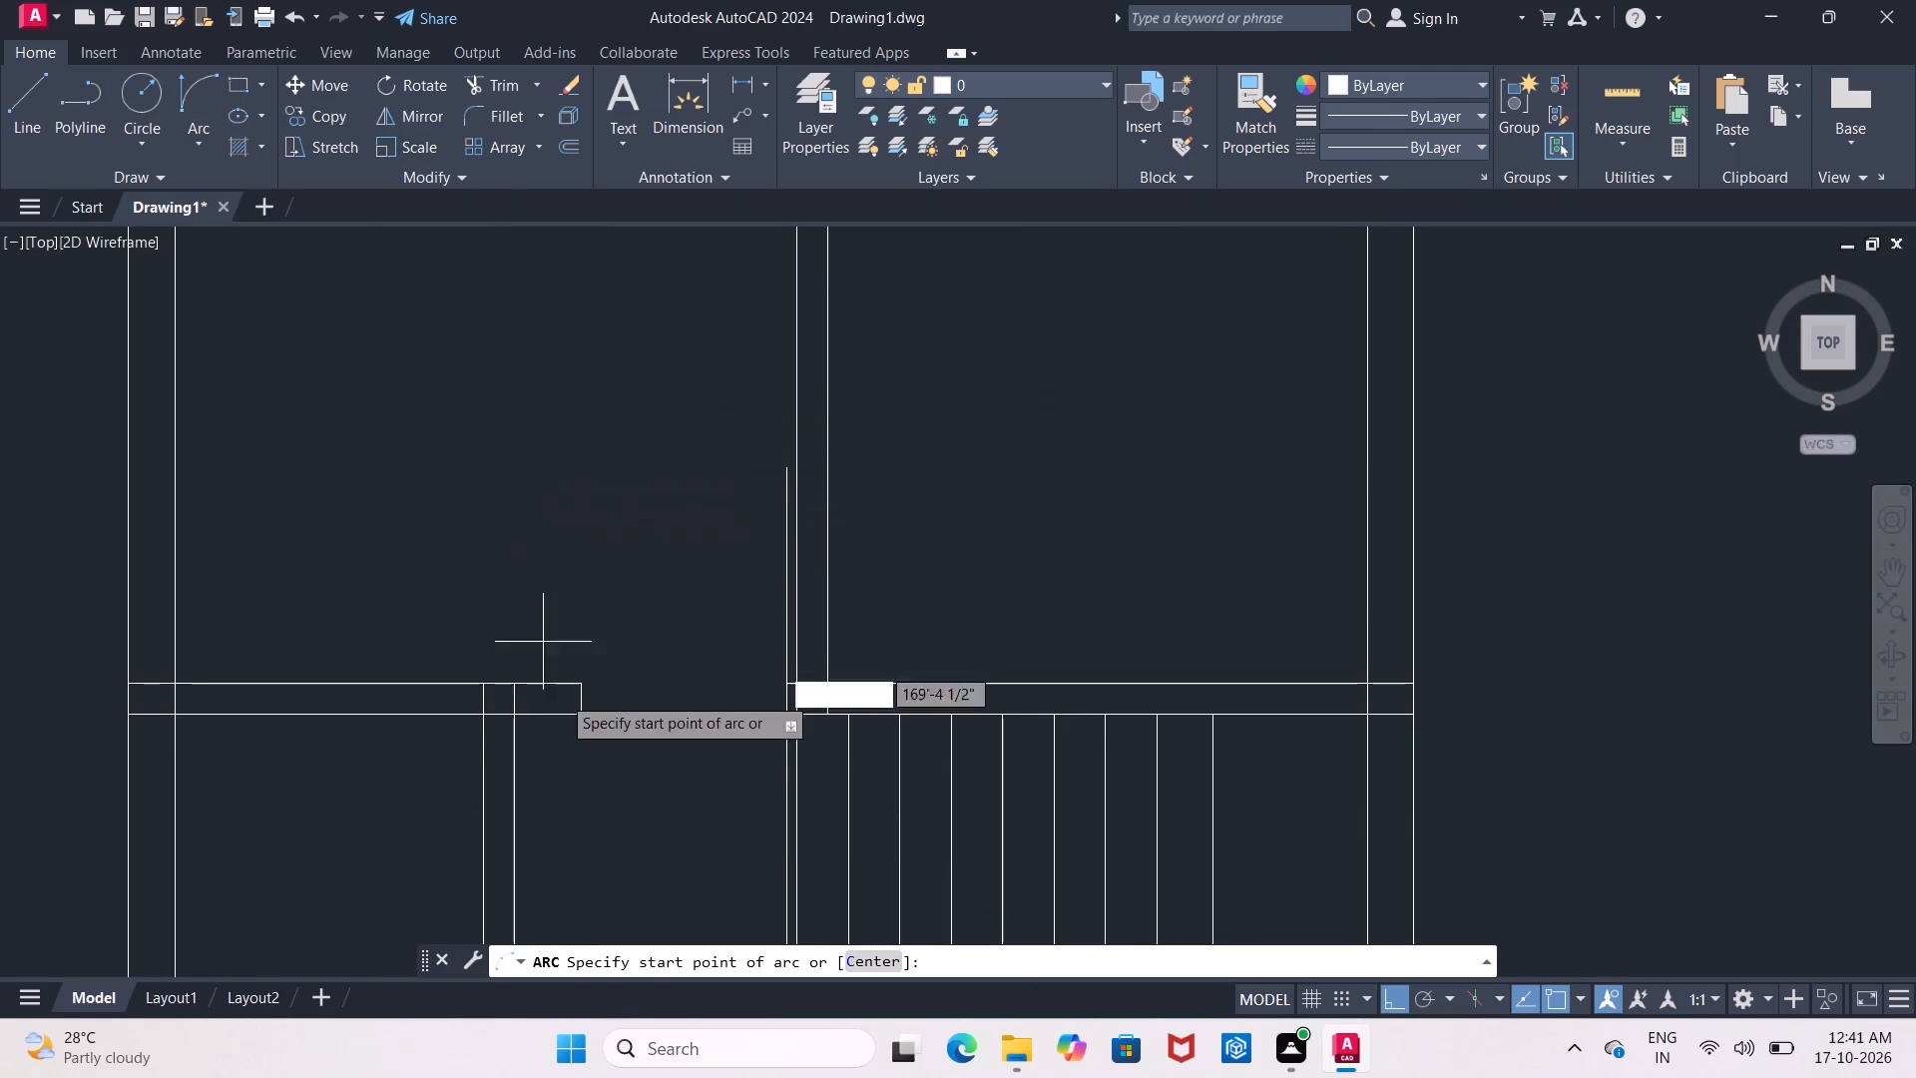
left_click(577, 714)
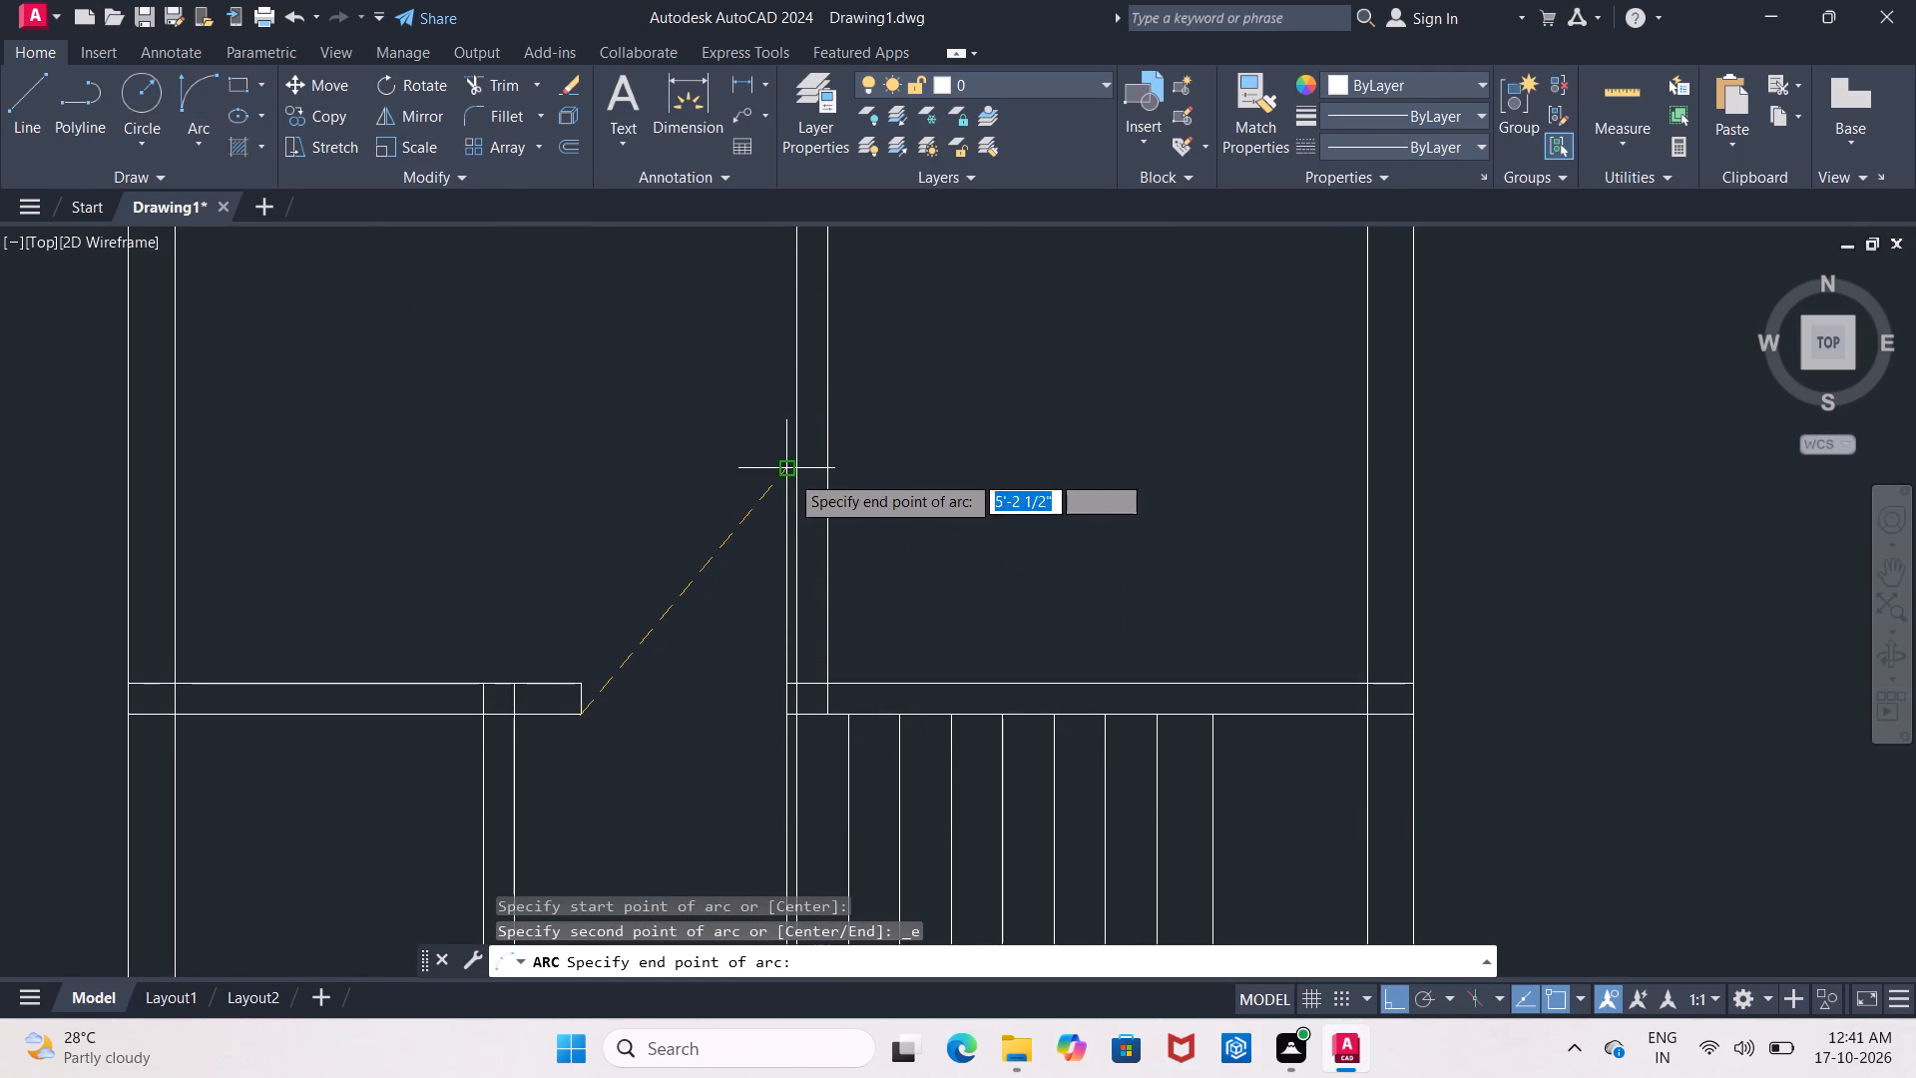
left_click(789, 473)
left_click(683, 483)
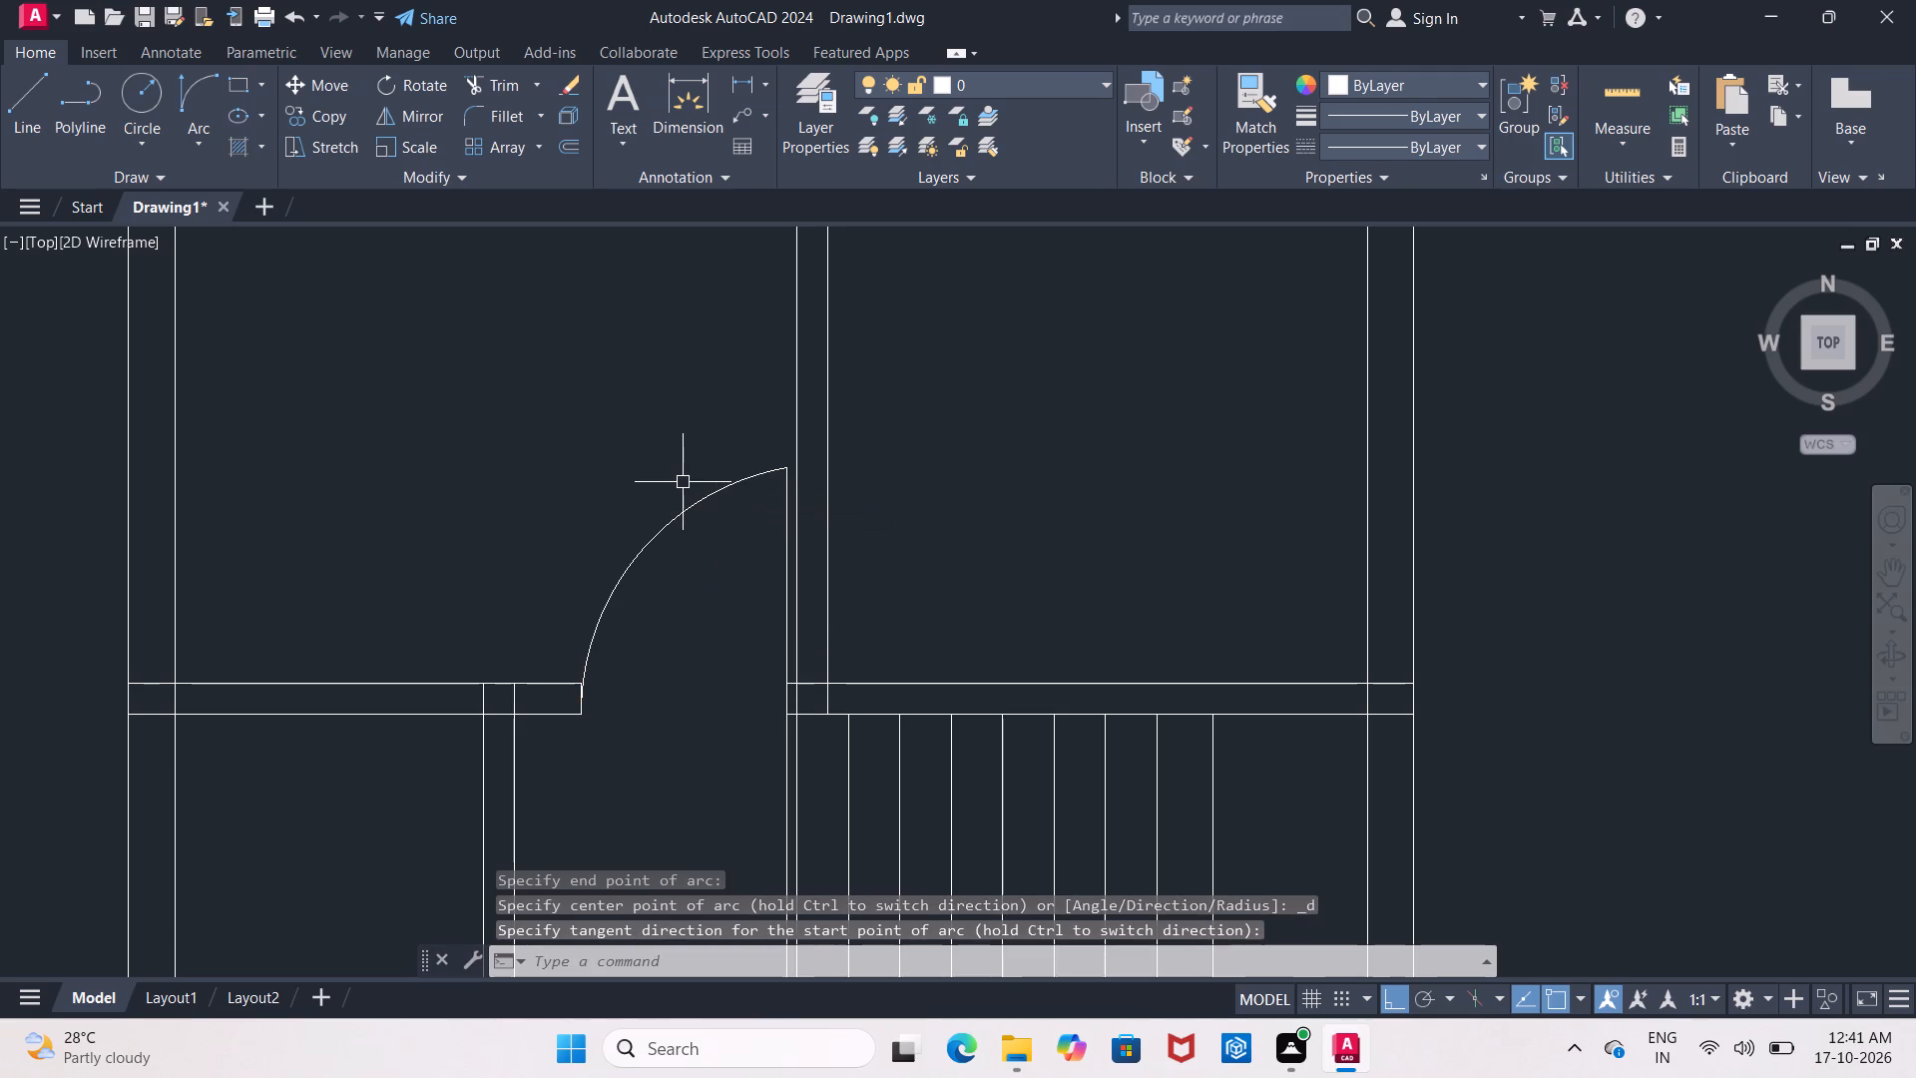
Trim the door's vertical guide below the horizontal wall and erase its leftover piece inside the bottom outer wall.
middle_click_drag(727, 618, 688, 493)
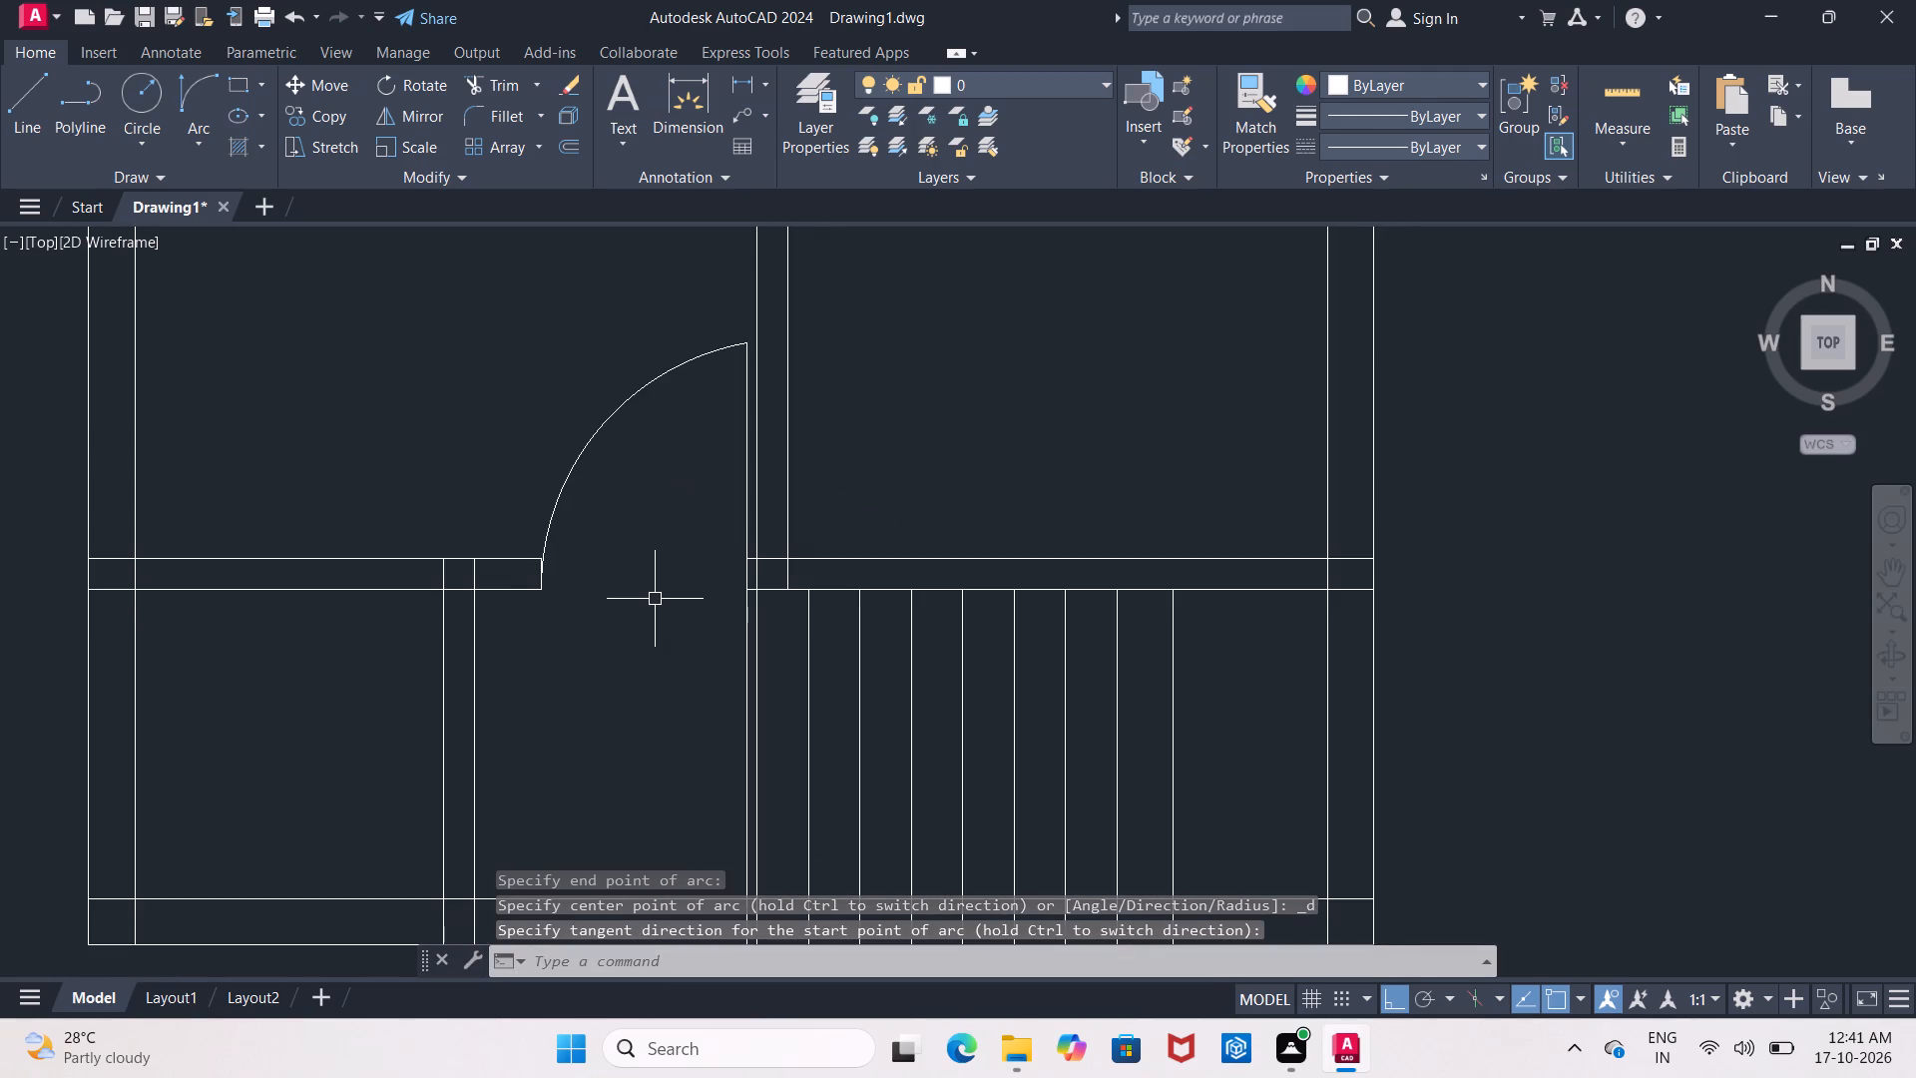
type("tr")
key("Return")
key("Return")
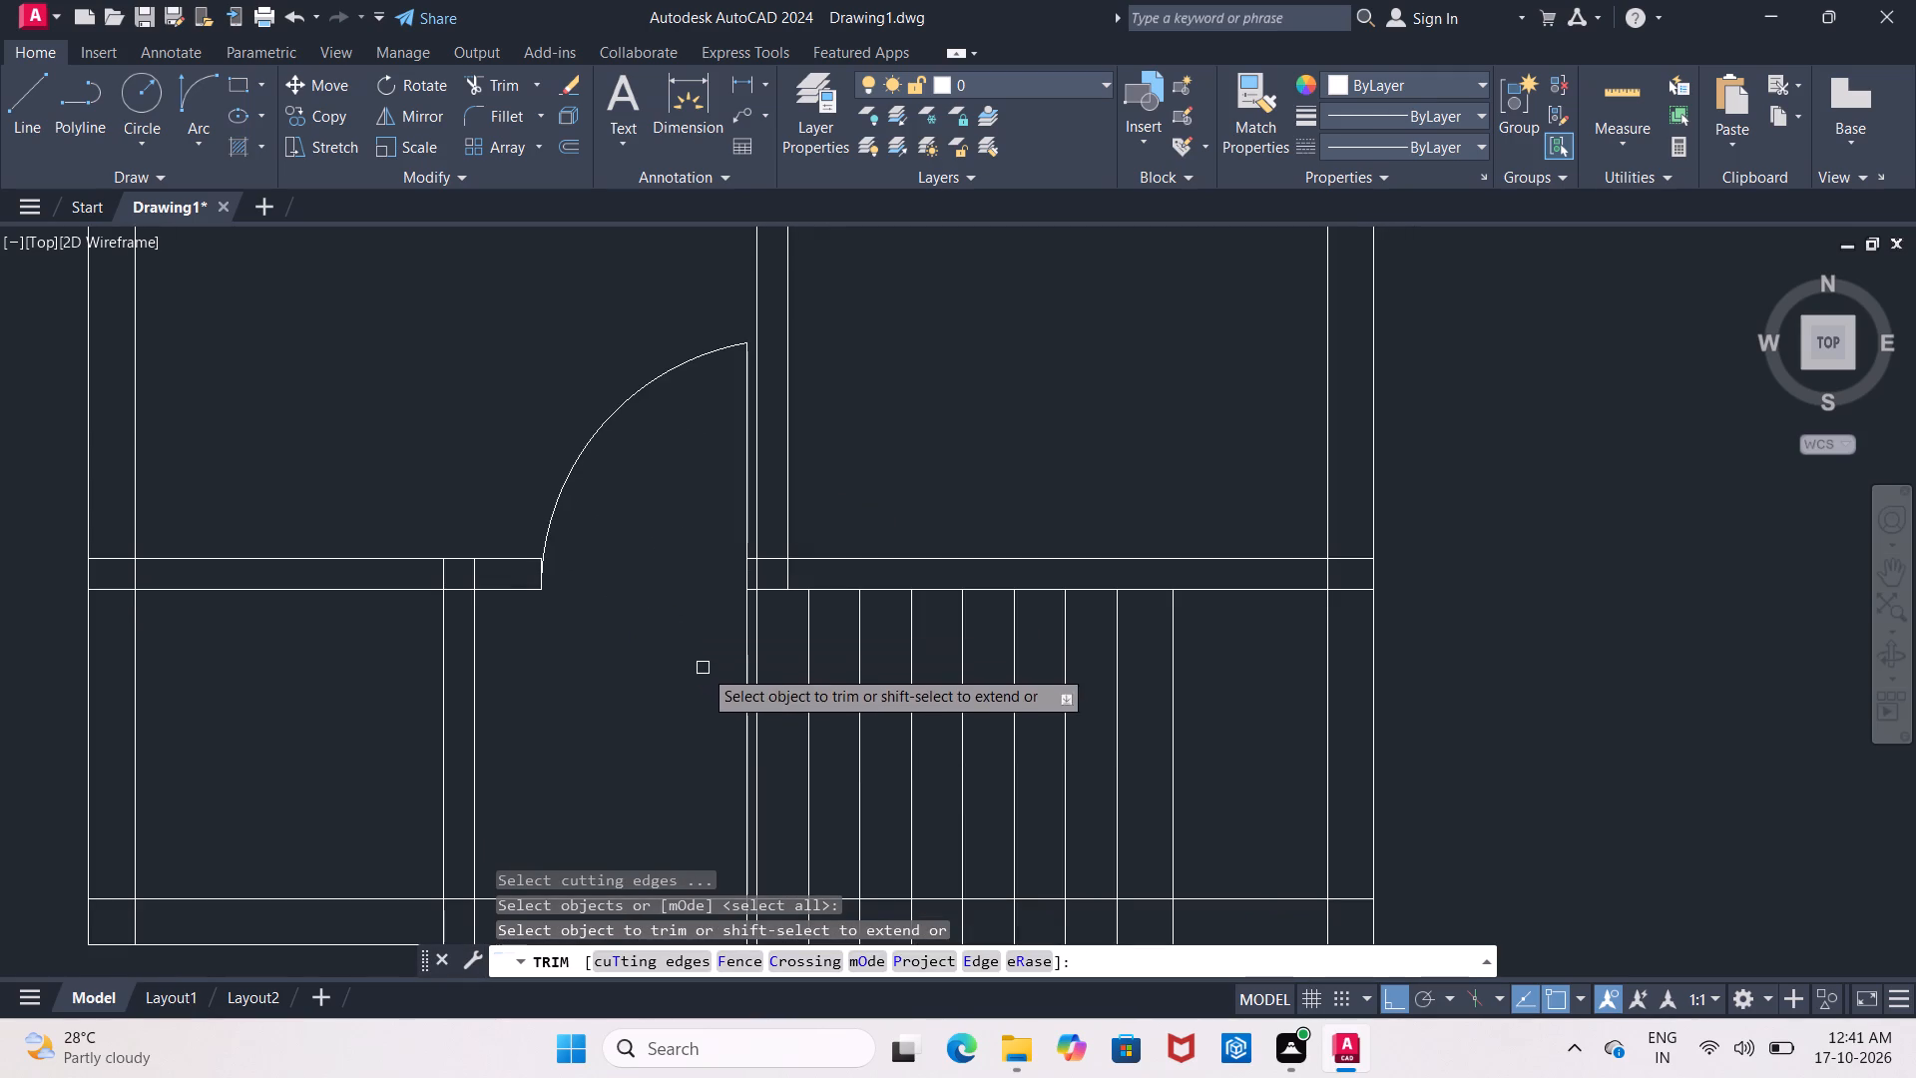
left_click(744, 717)
scroll(736, 706, "down", 1)
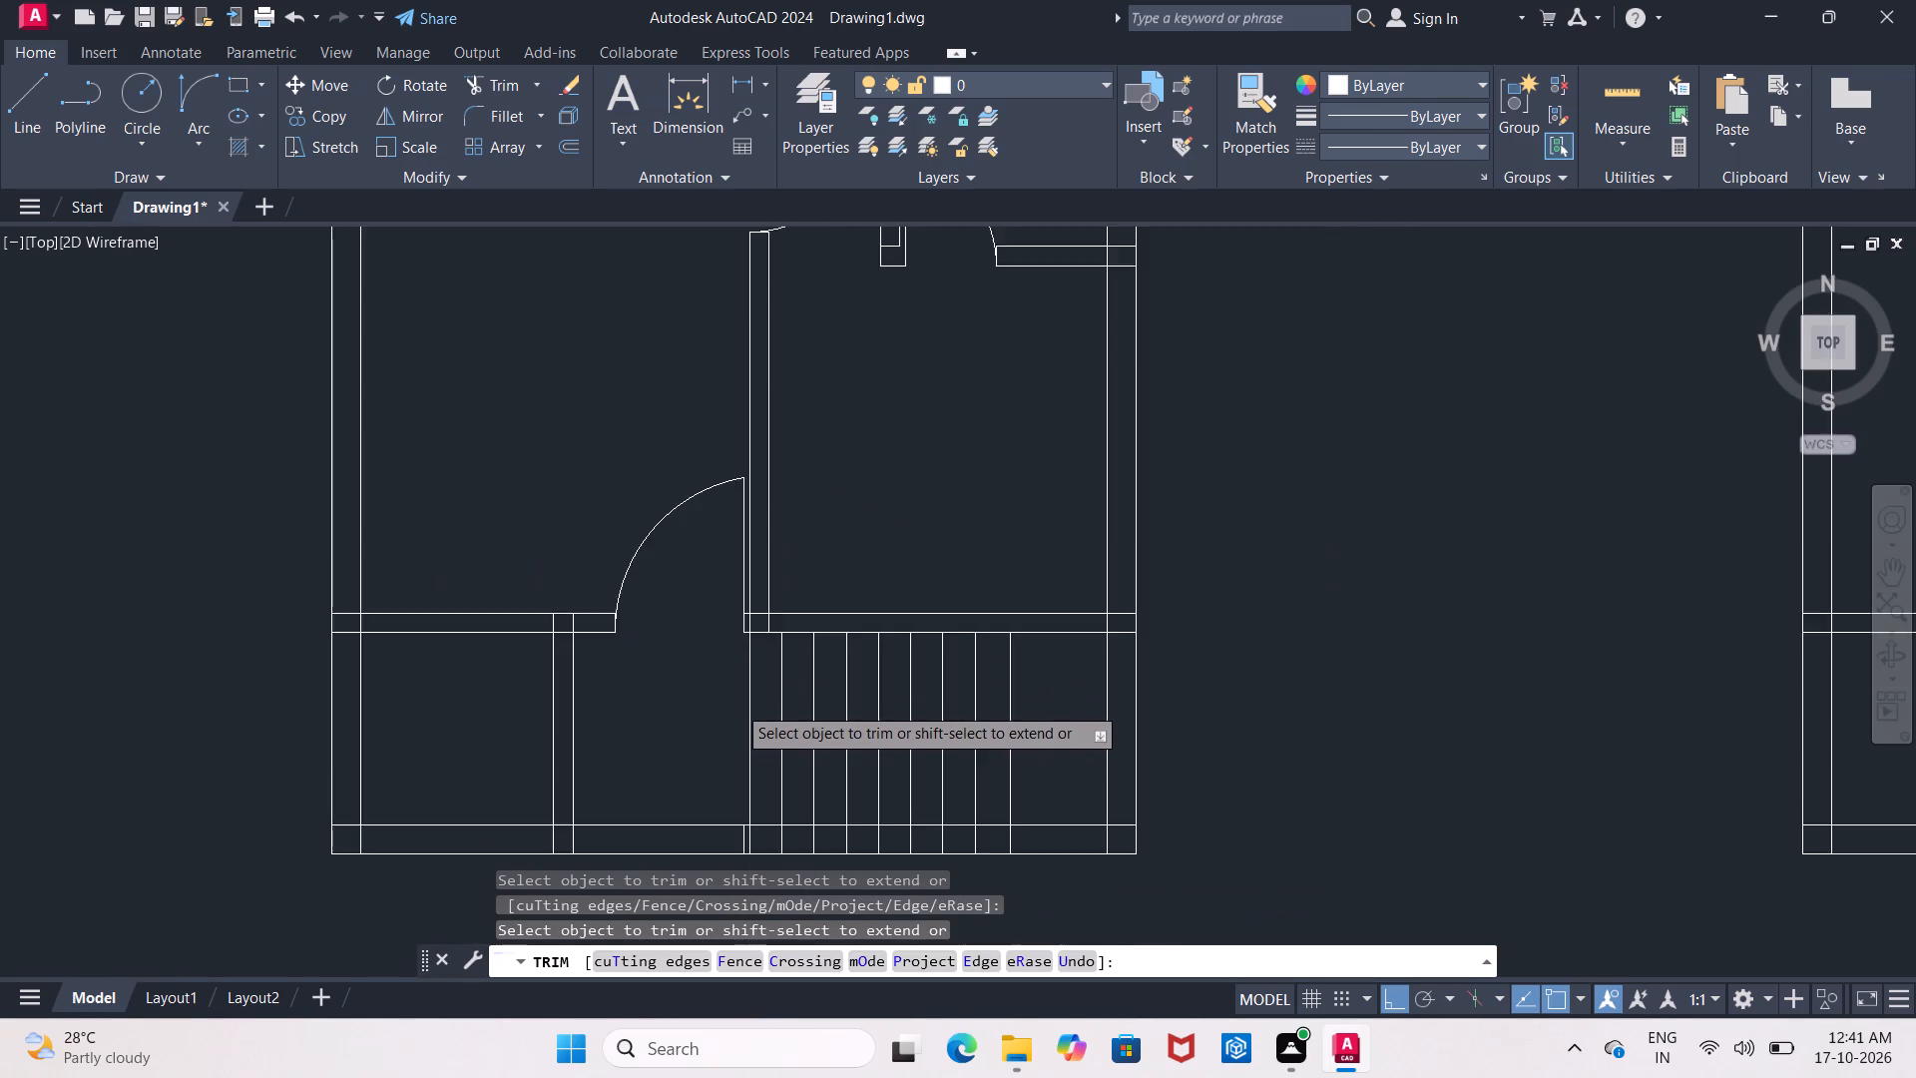
scroll(736, 705, "down", 1)
scroll(721, 831, "up", 2)
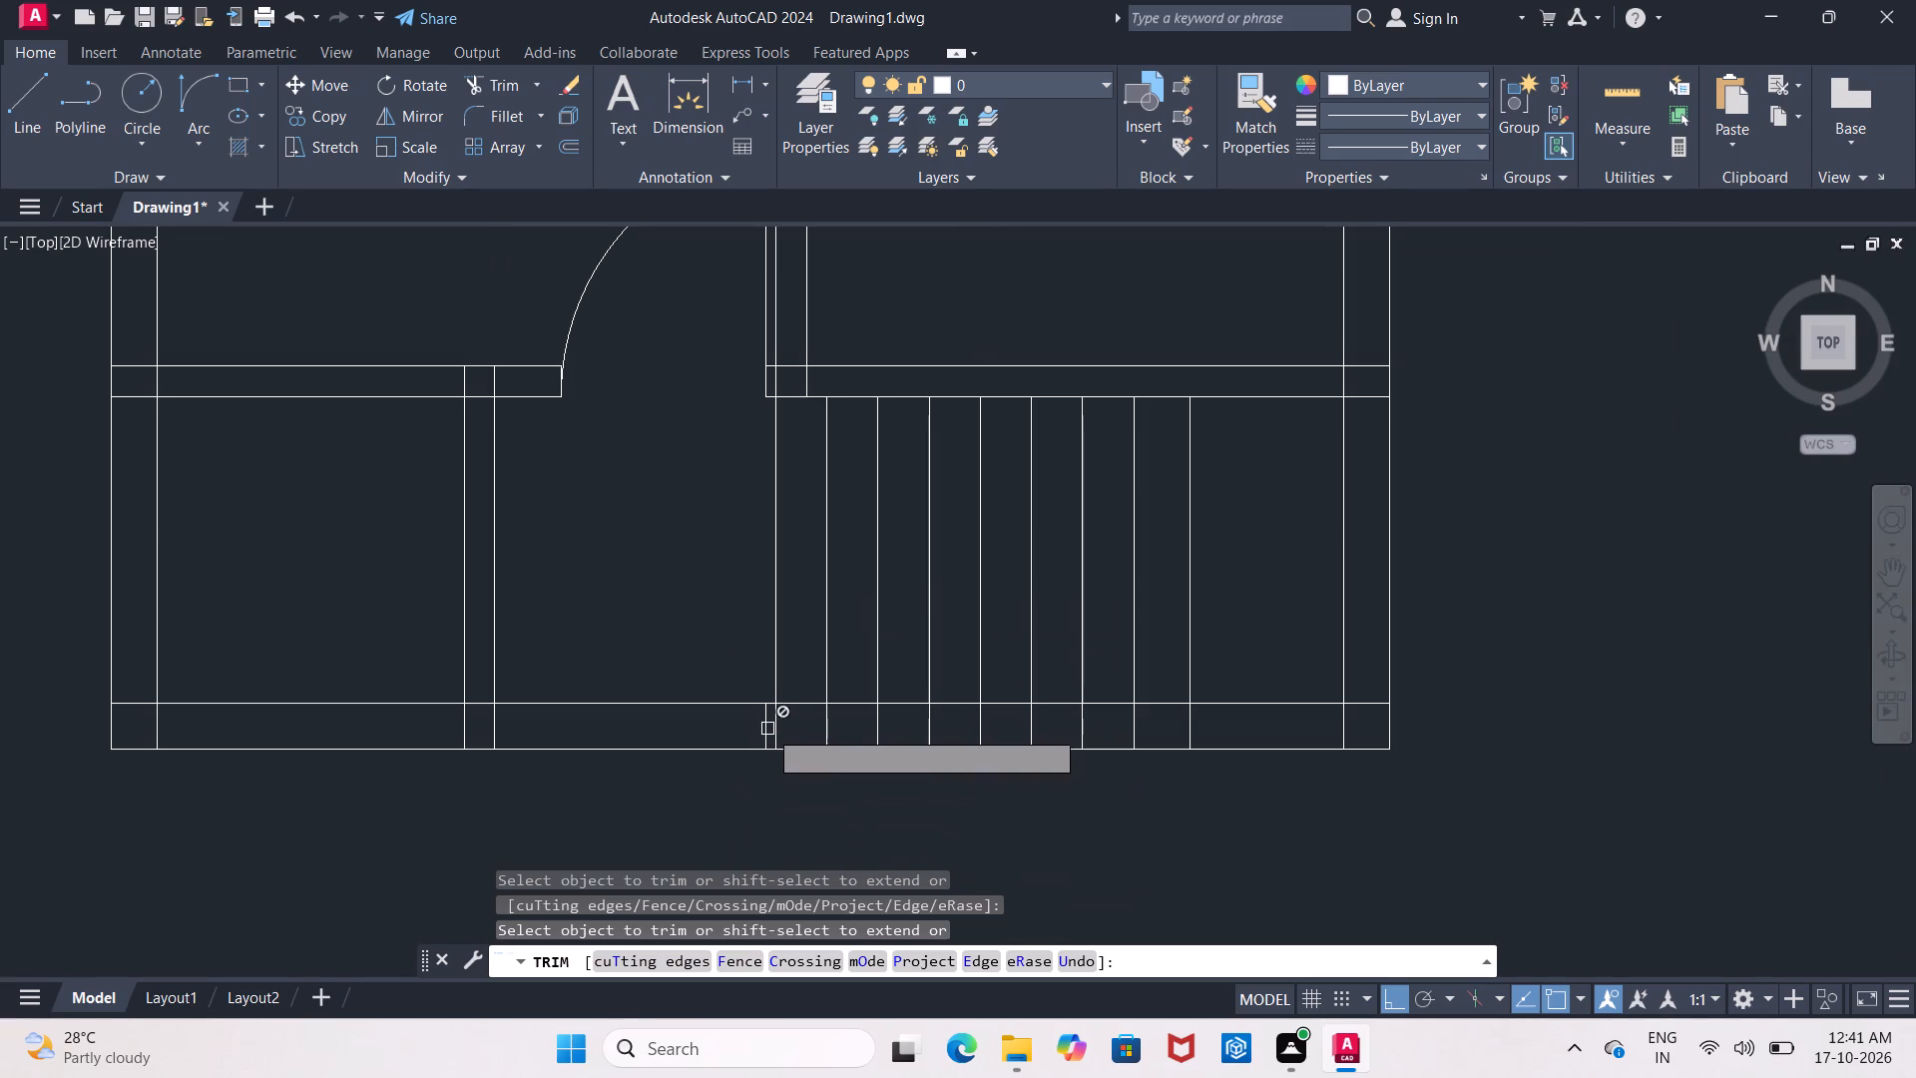
key("Escape")
left_click(765, 728)
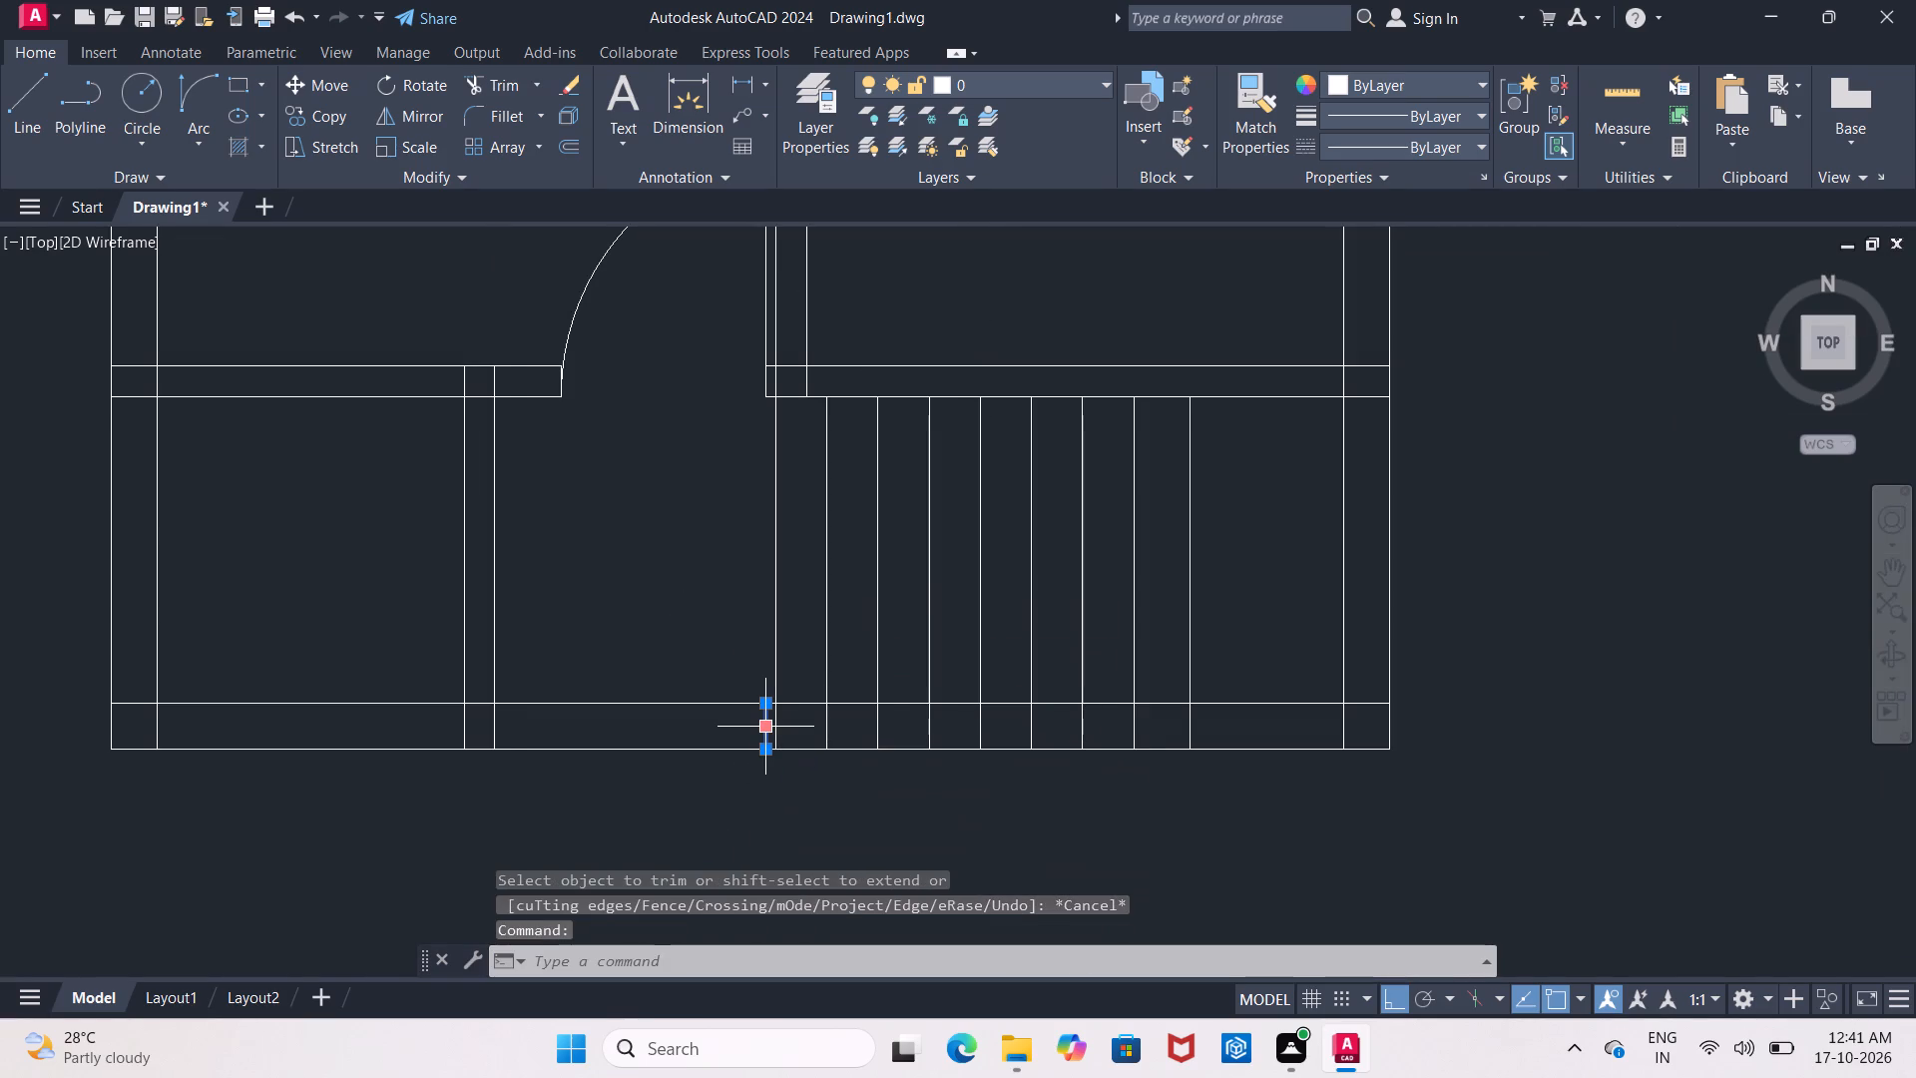
key("Delete")
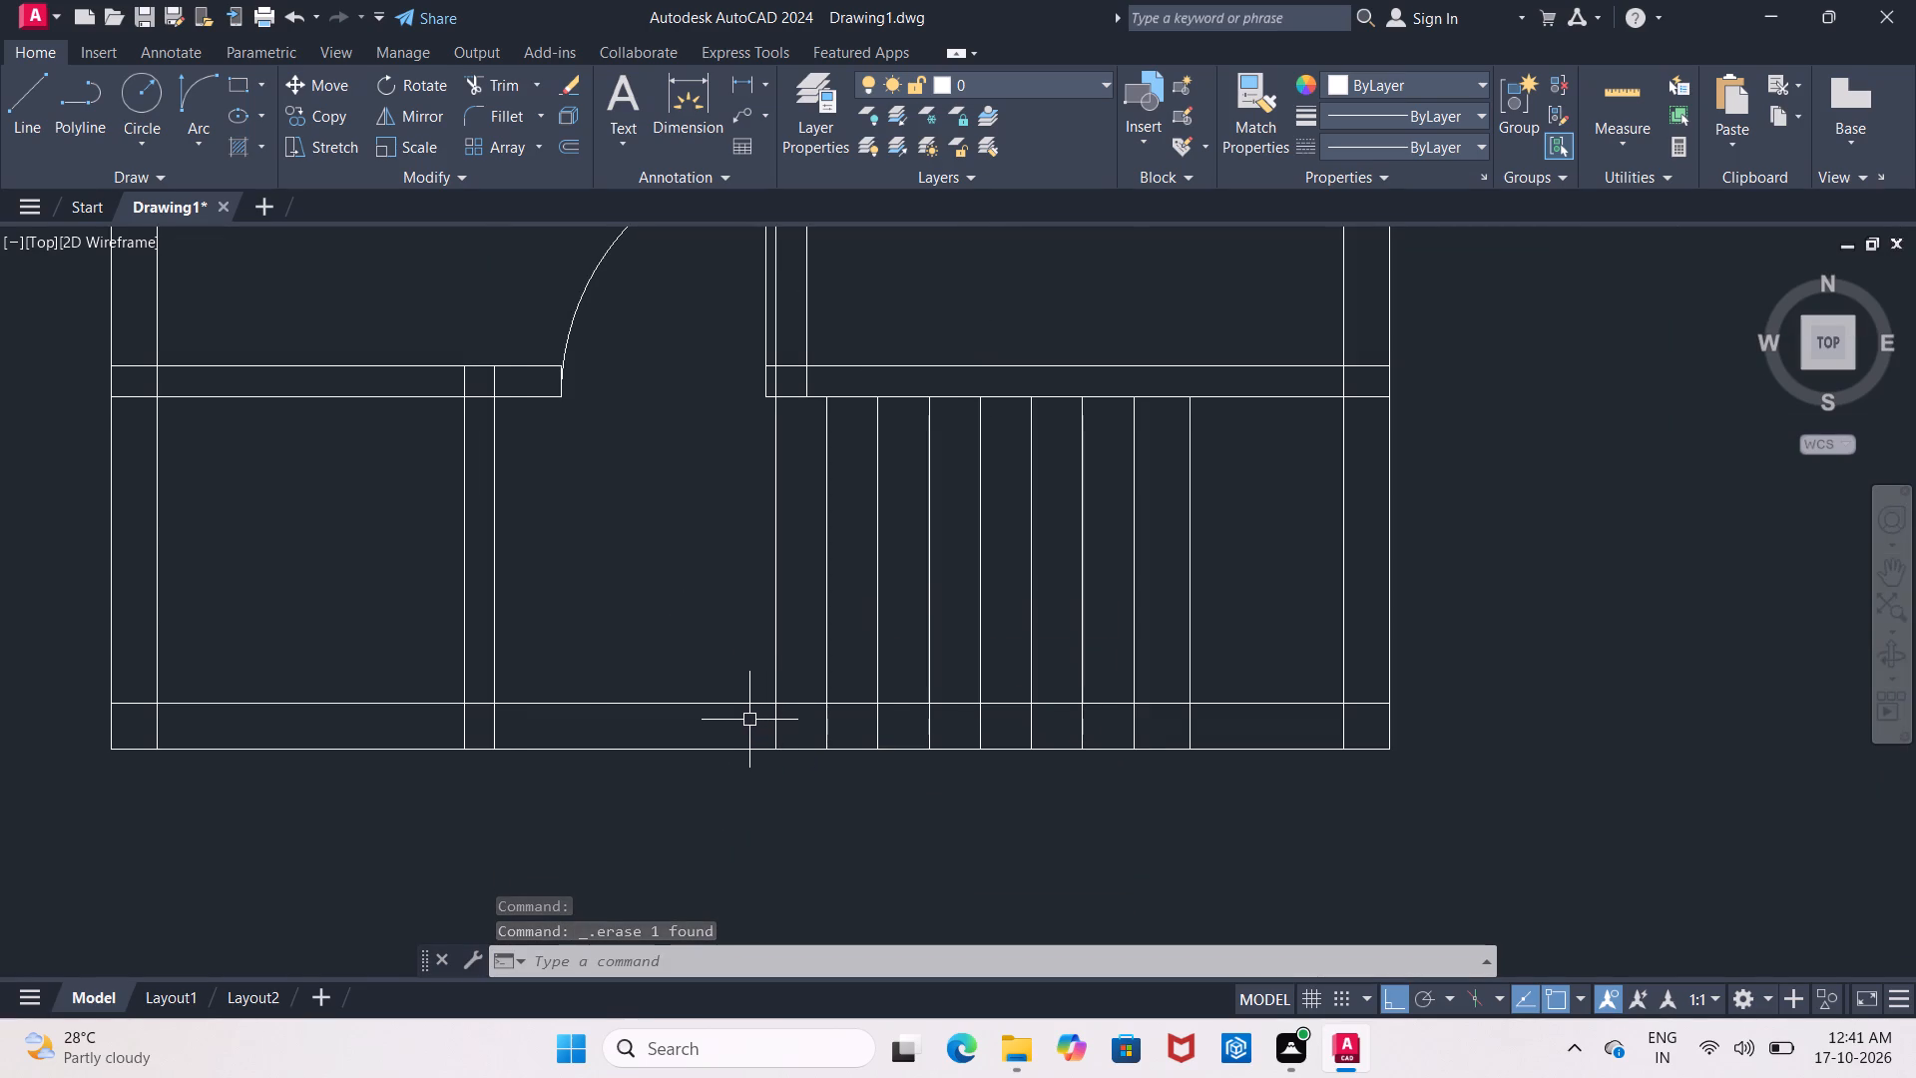
Draw a line across the door opening between the lower corners of the two jambs.
scroll(702, 593, "down", 1)
middle_click_drag(700, 604, 672, 747)
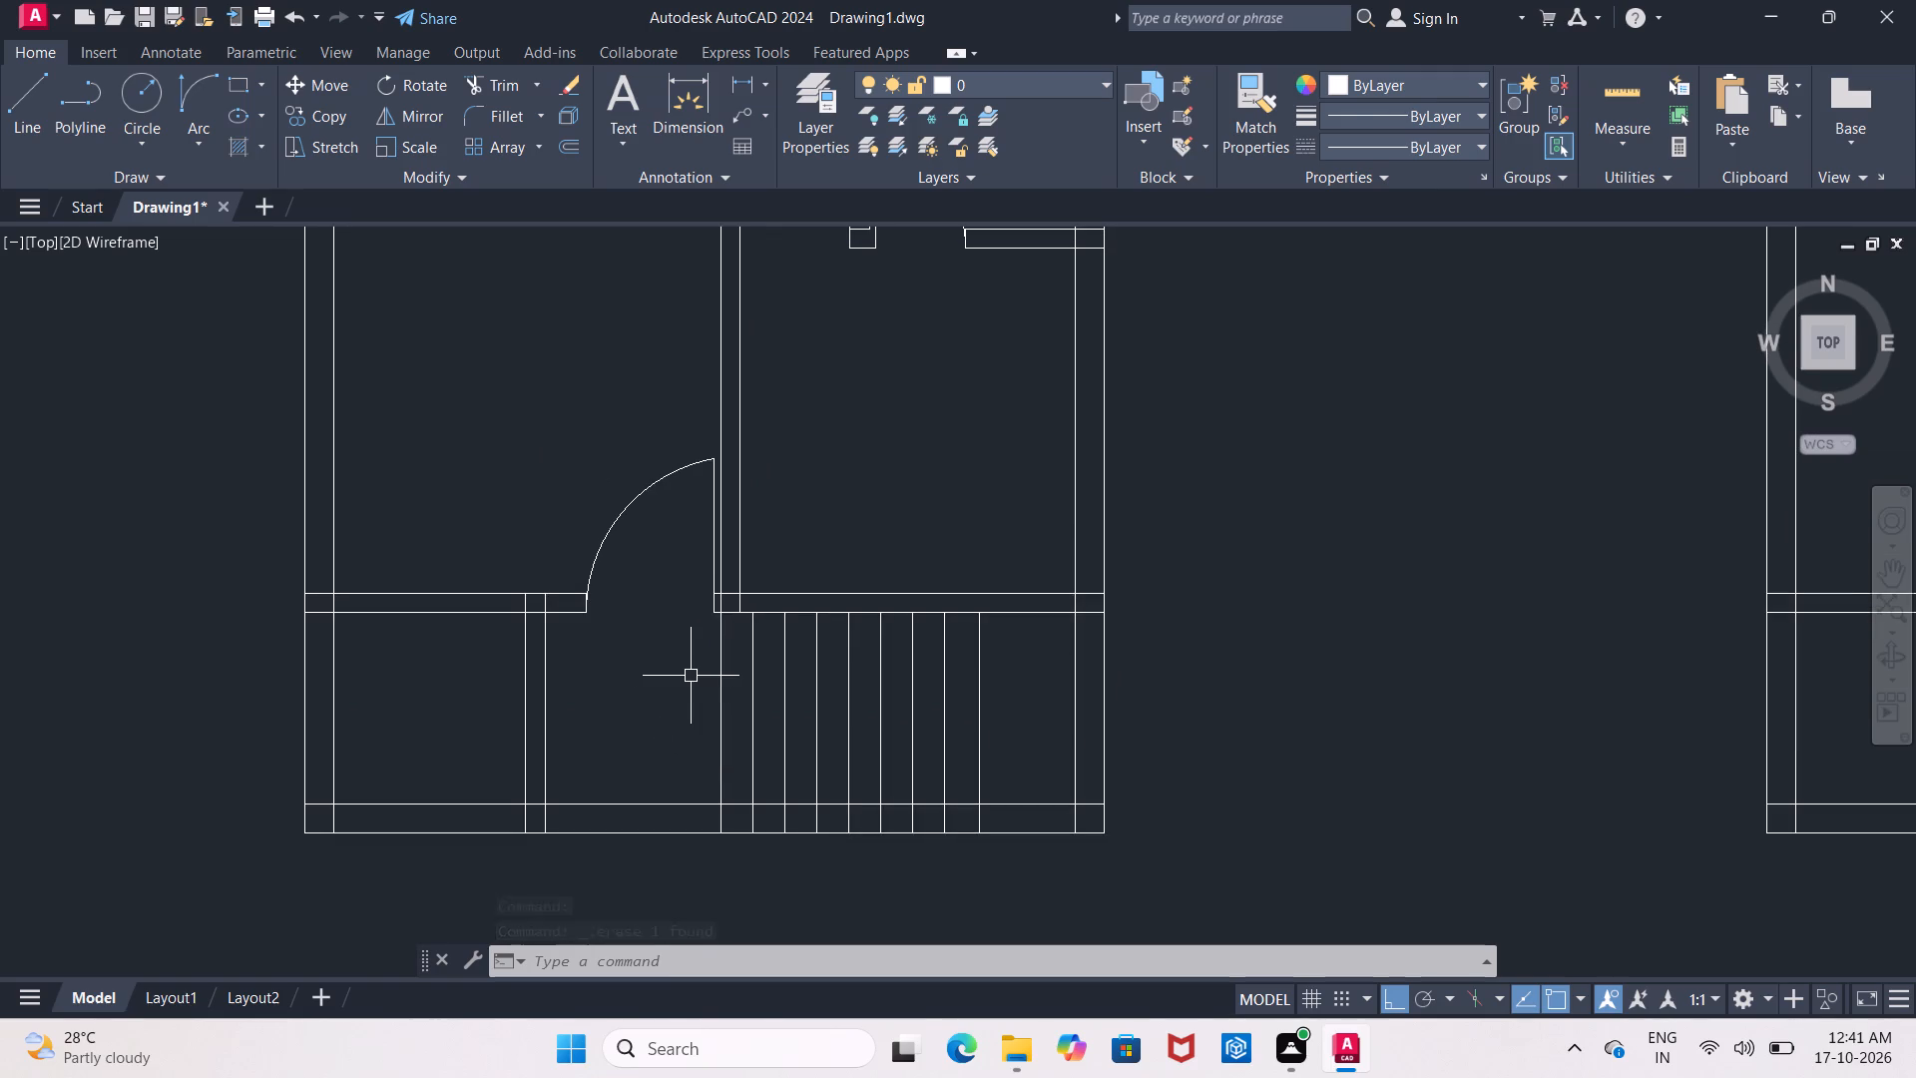
scroll(691, 673, "up", 1)
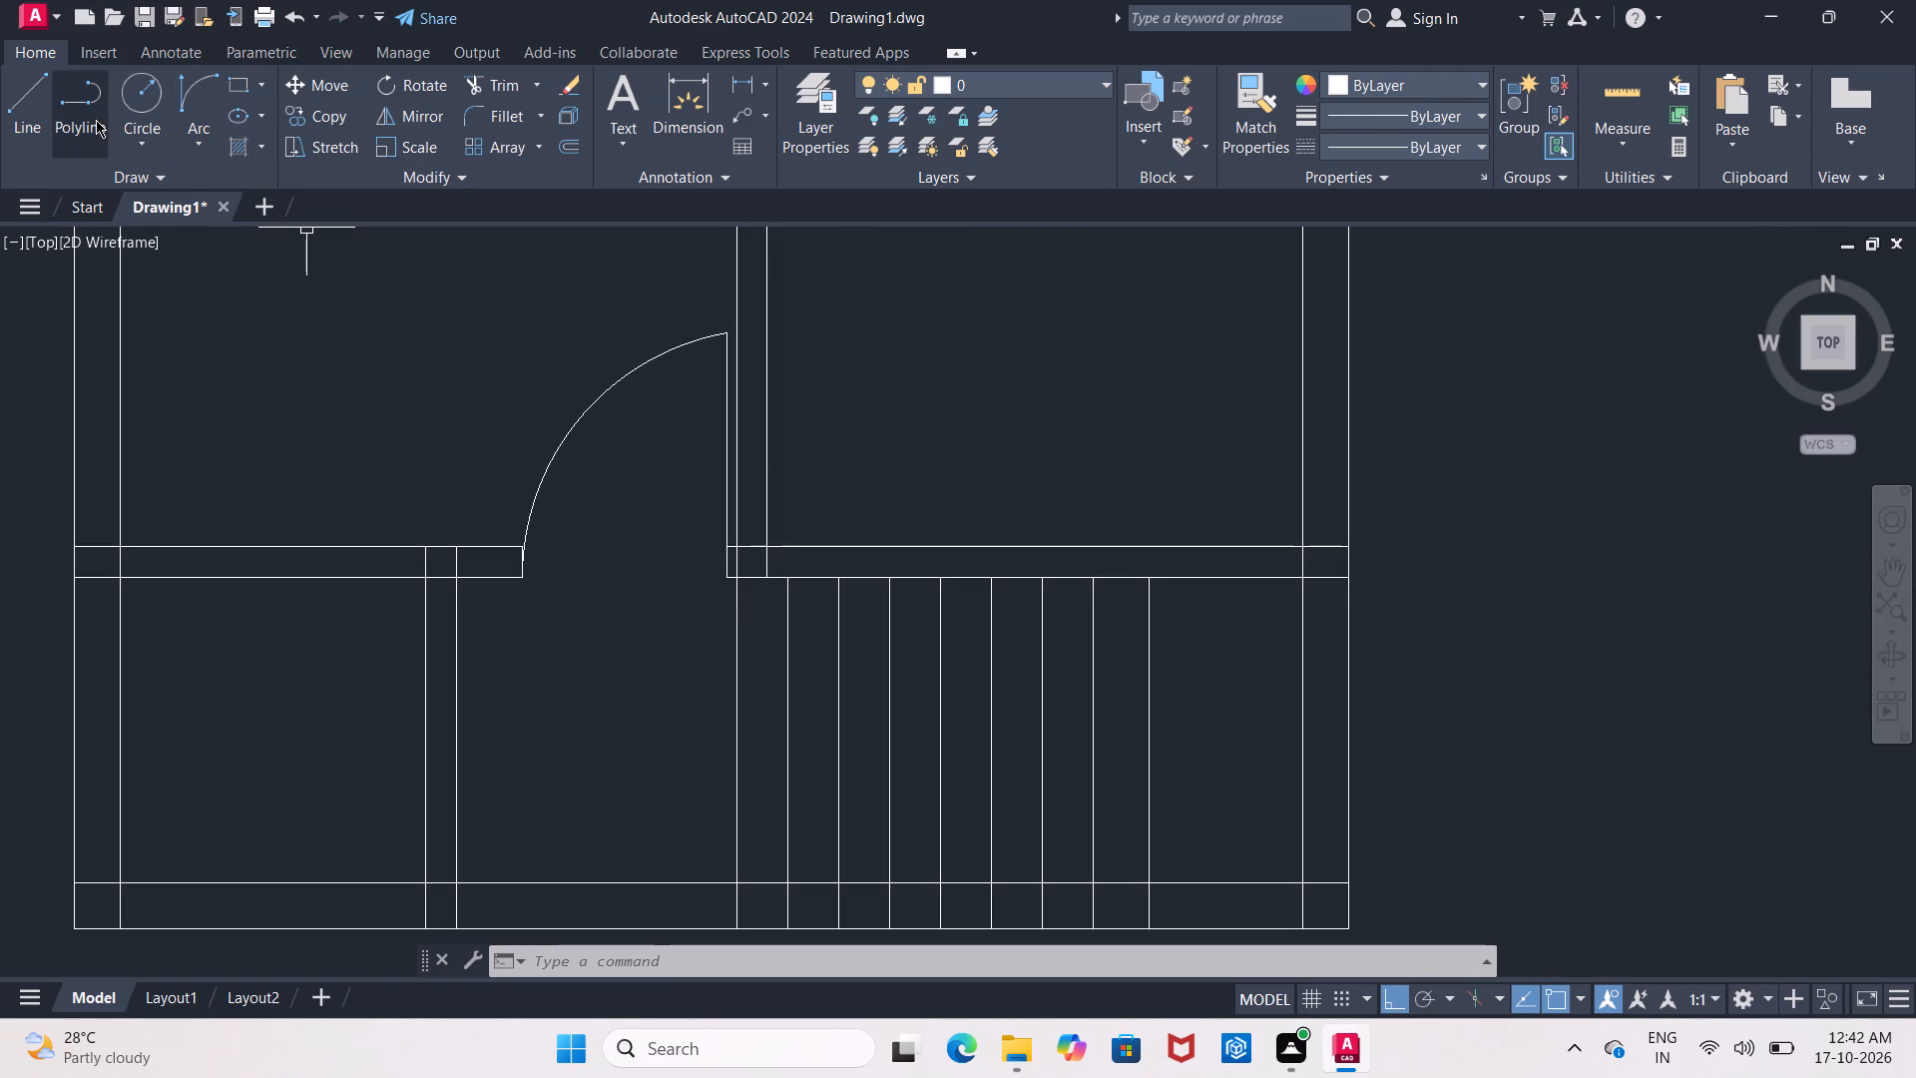
left_click(43, 95)
left_click(519, 578)
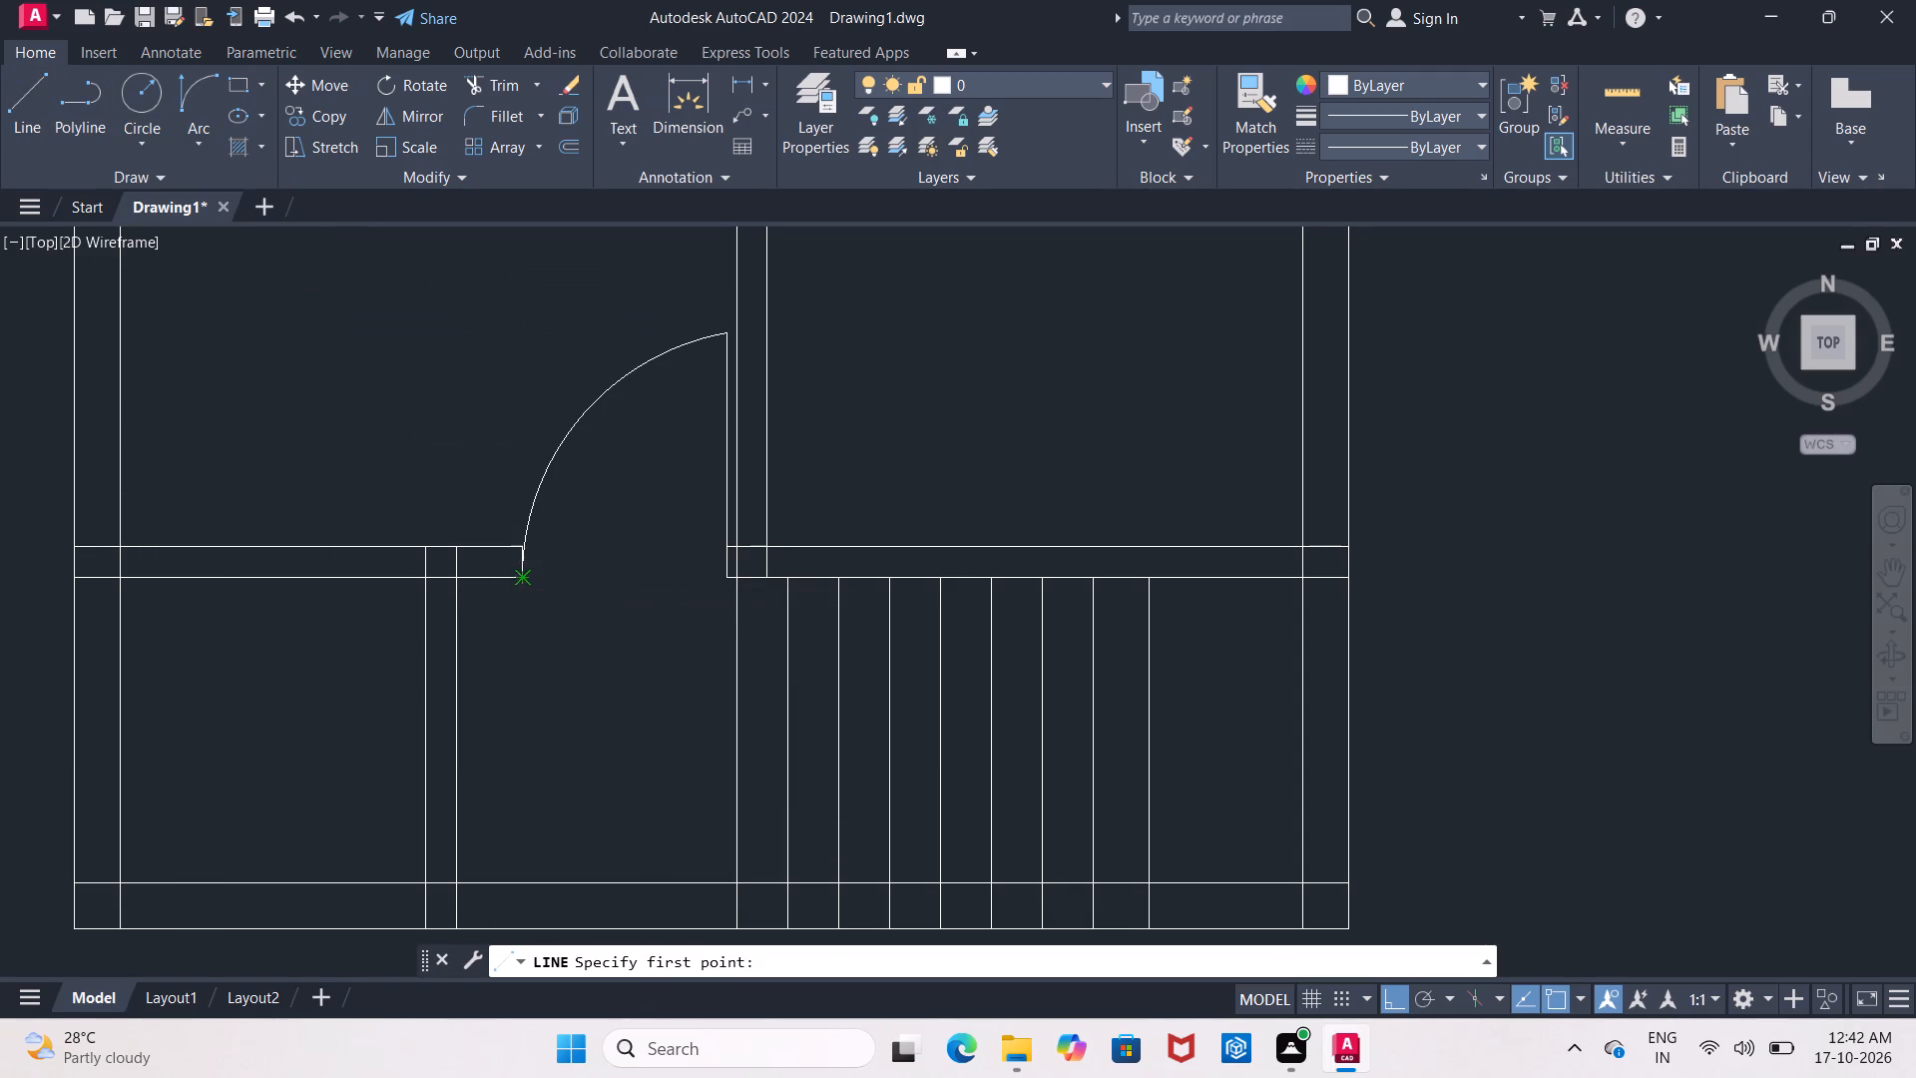
left_click(722, 574)
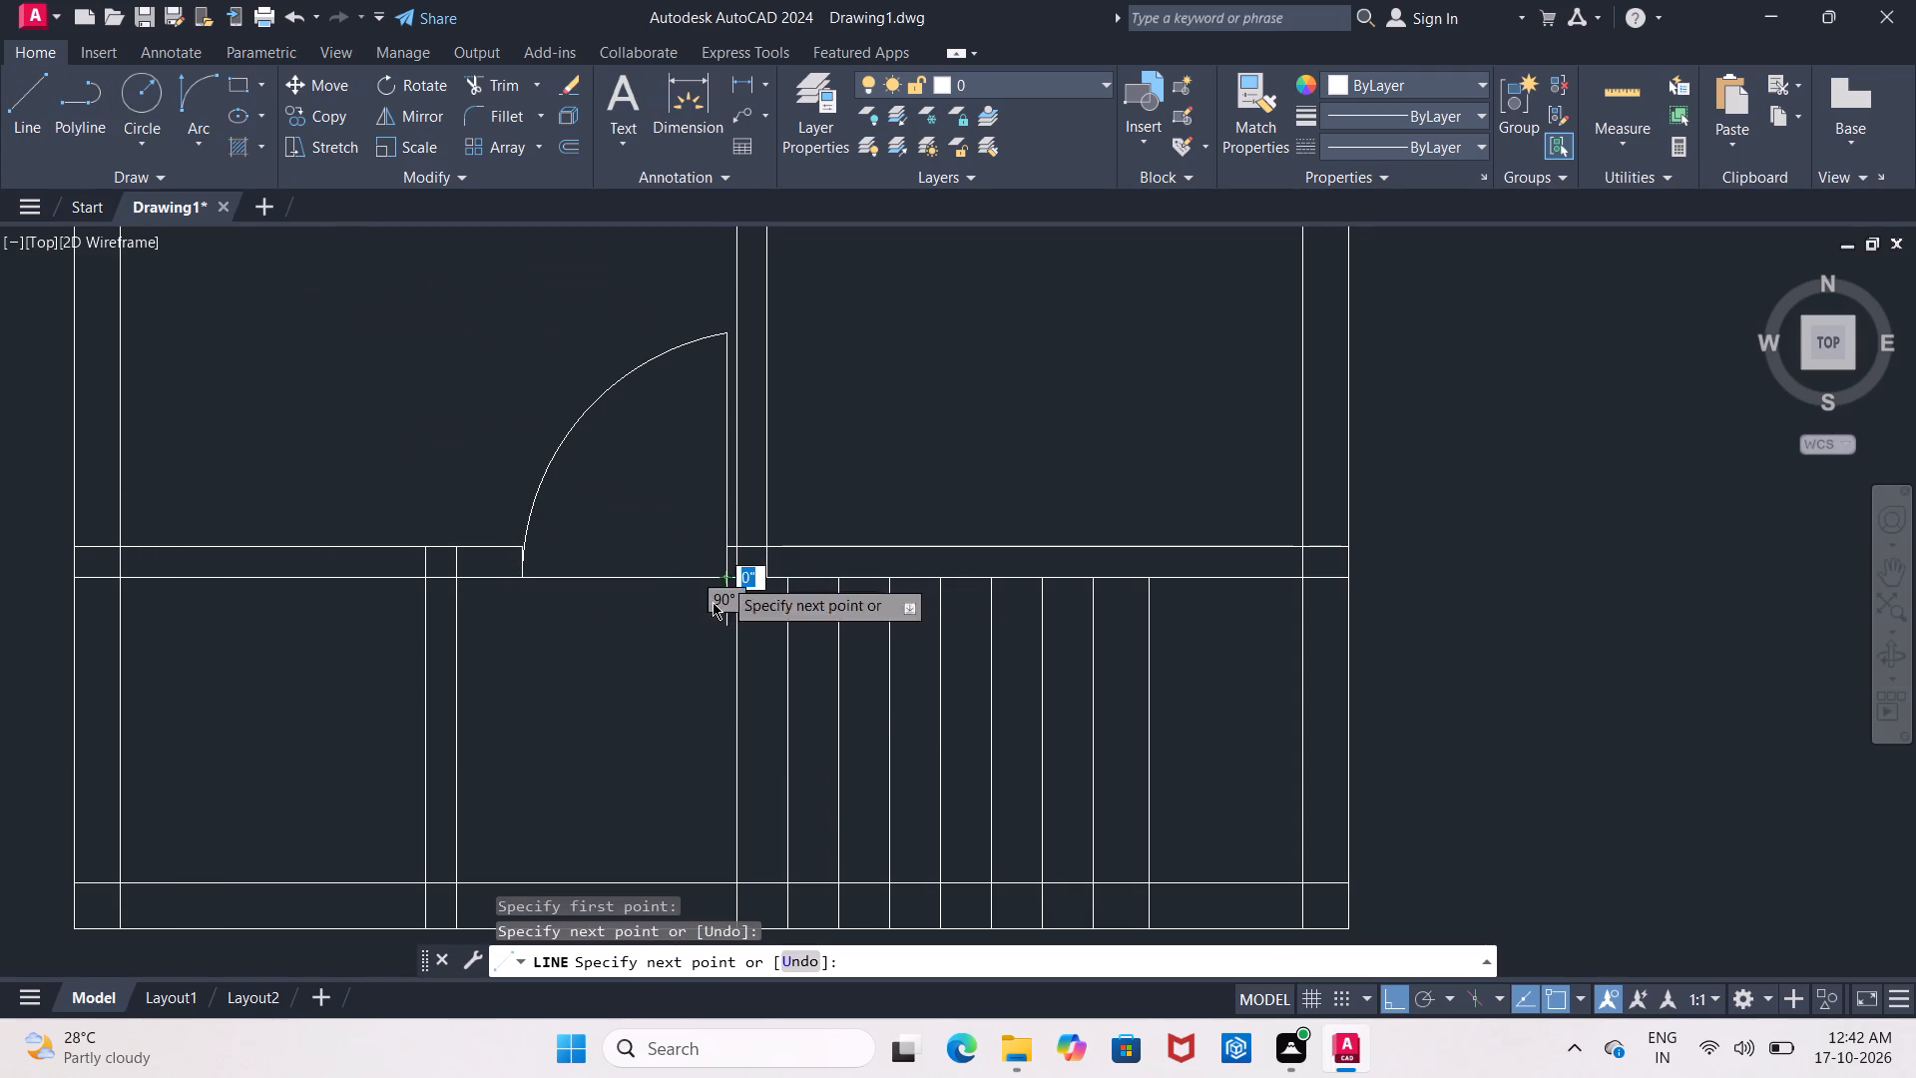
key("Escape")
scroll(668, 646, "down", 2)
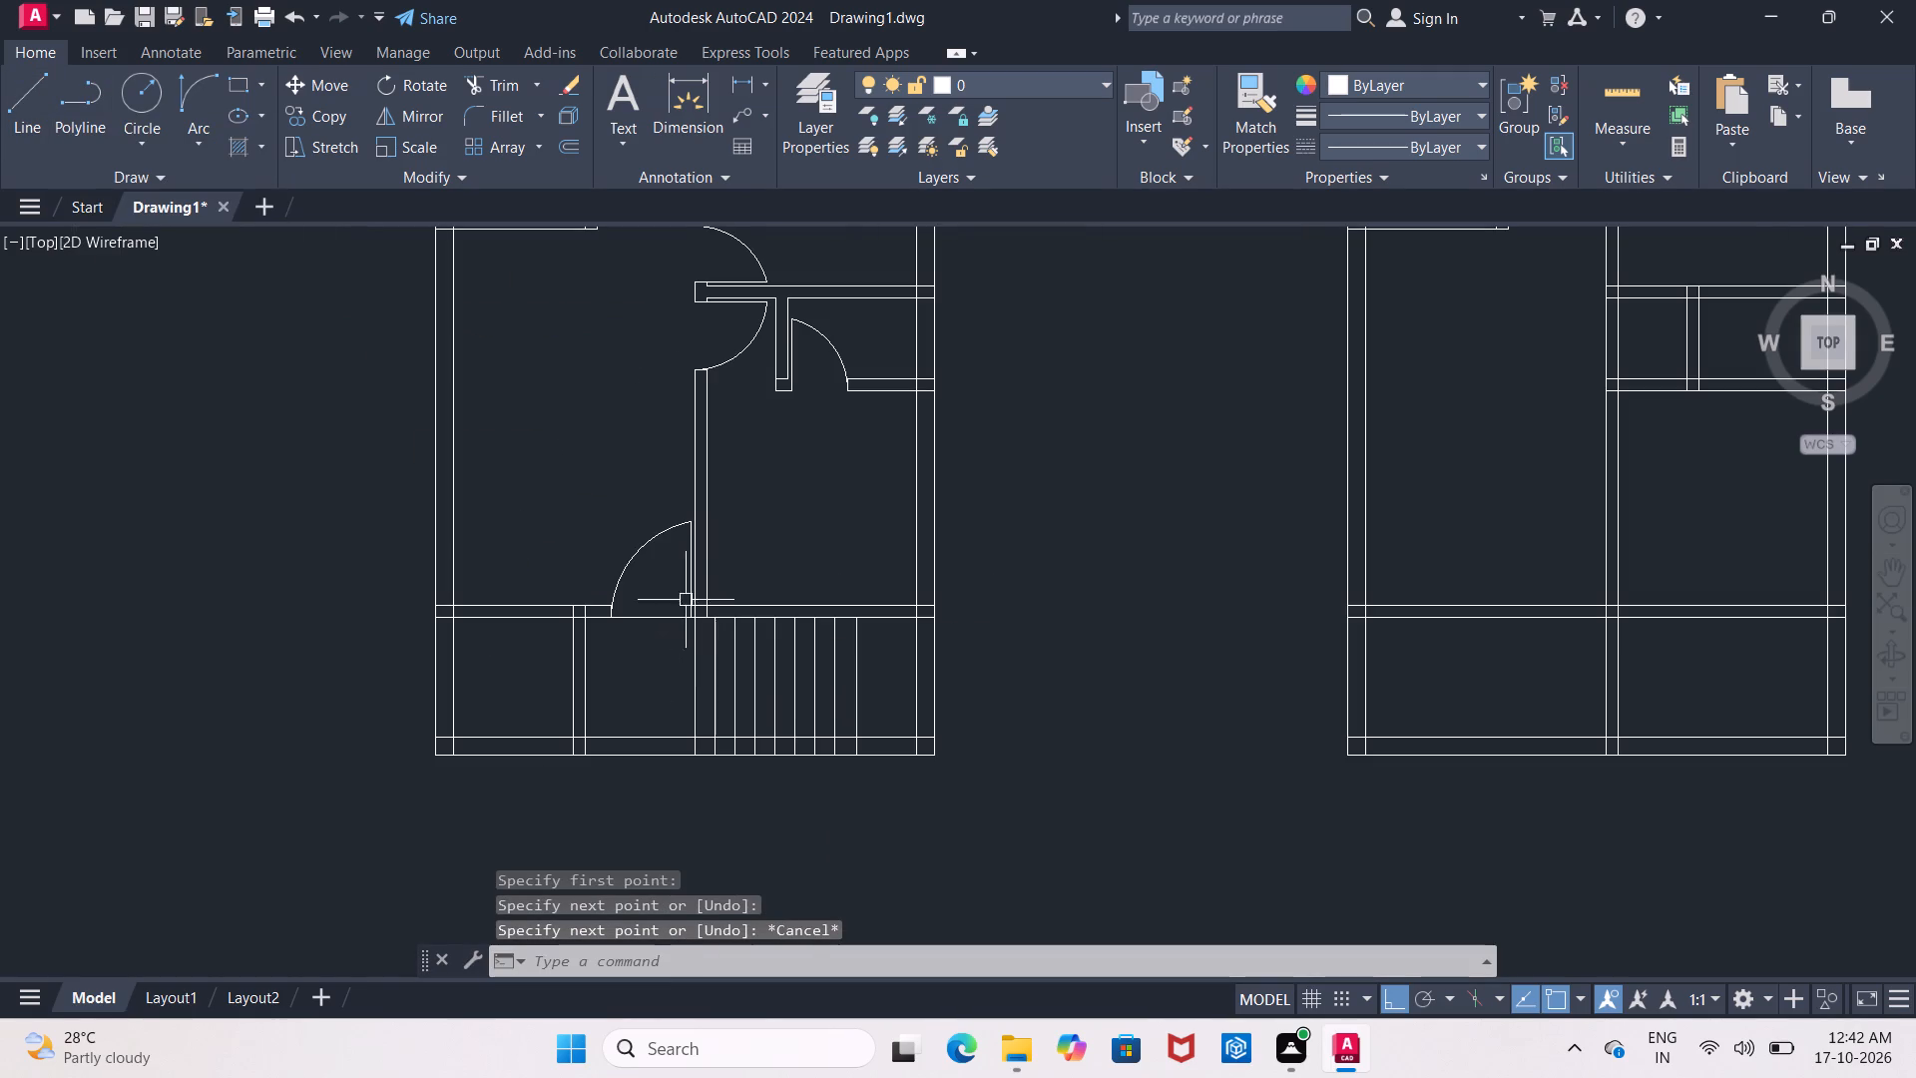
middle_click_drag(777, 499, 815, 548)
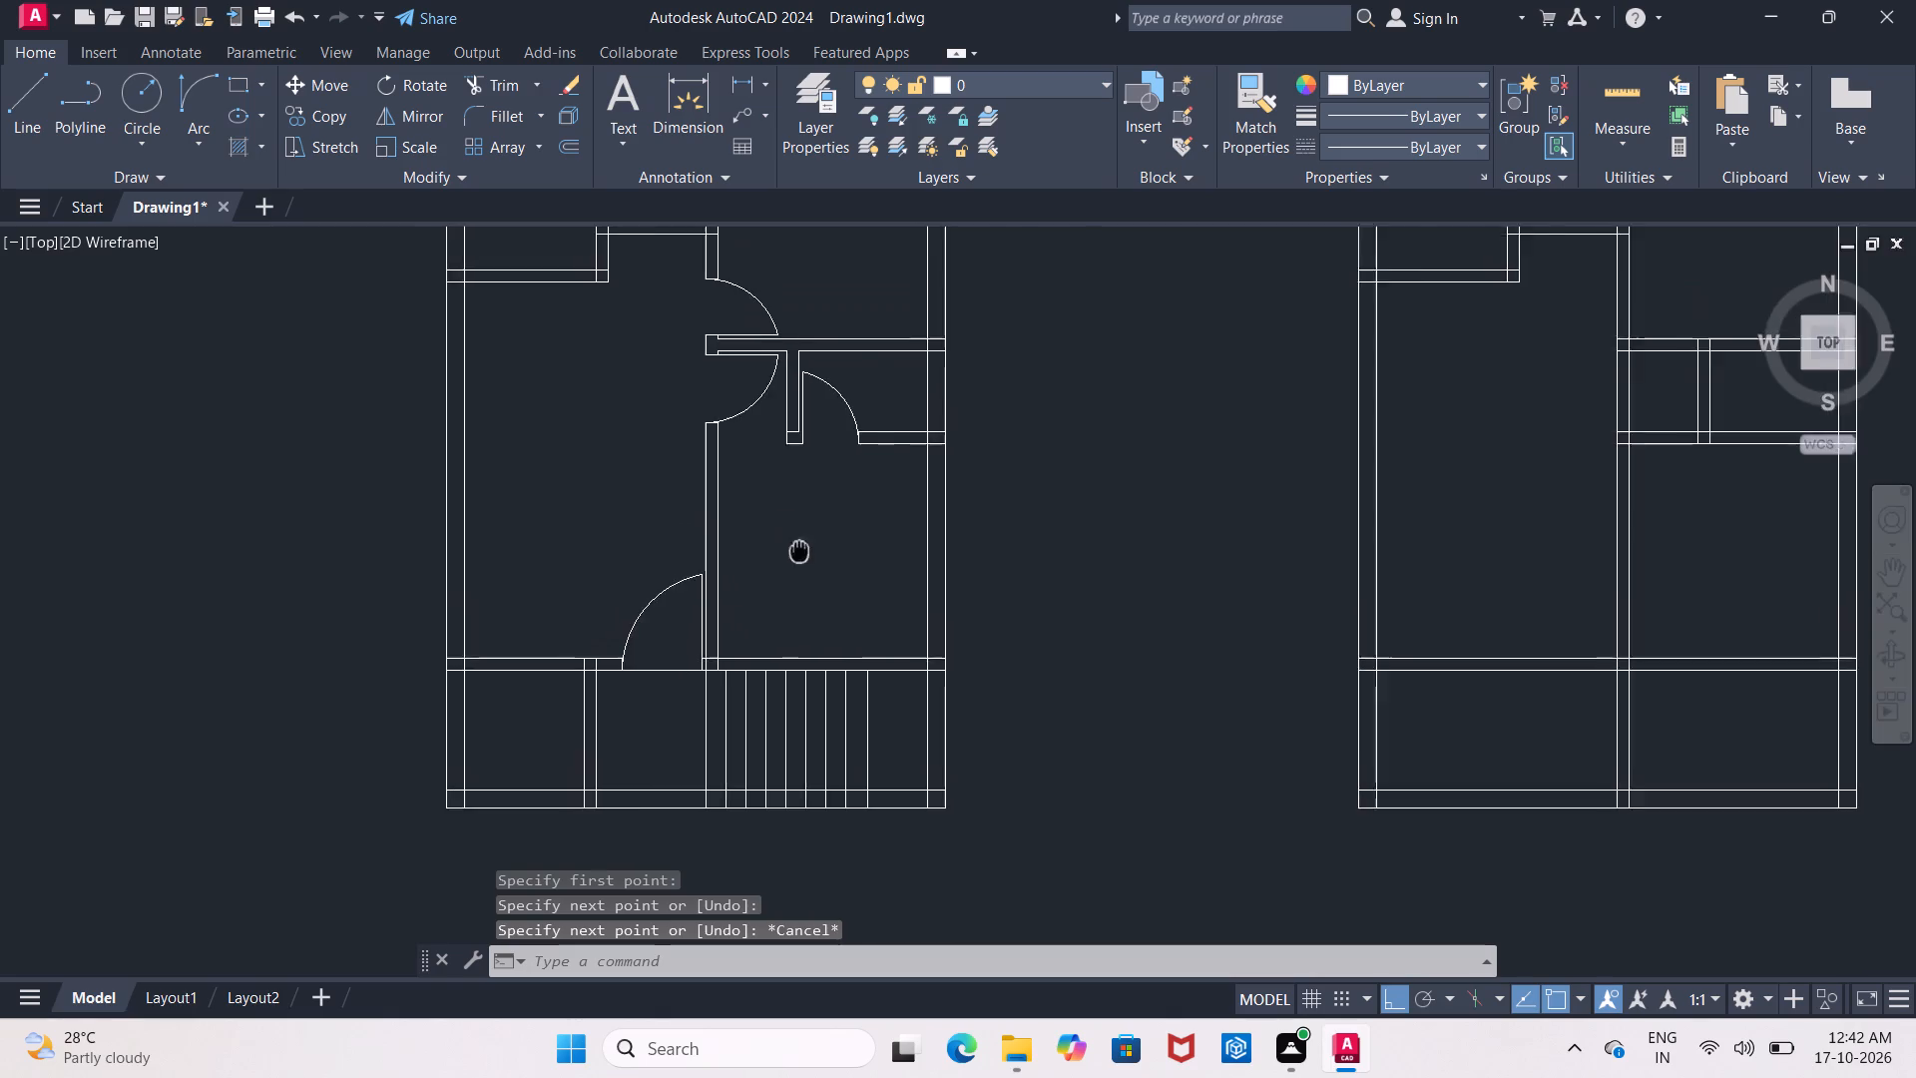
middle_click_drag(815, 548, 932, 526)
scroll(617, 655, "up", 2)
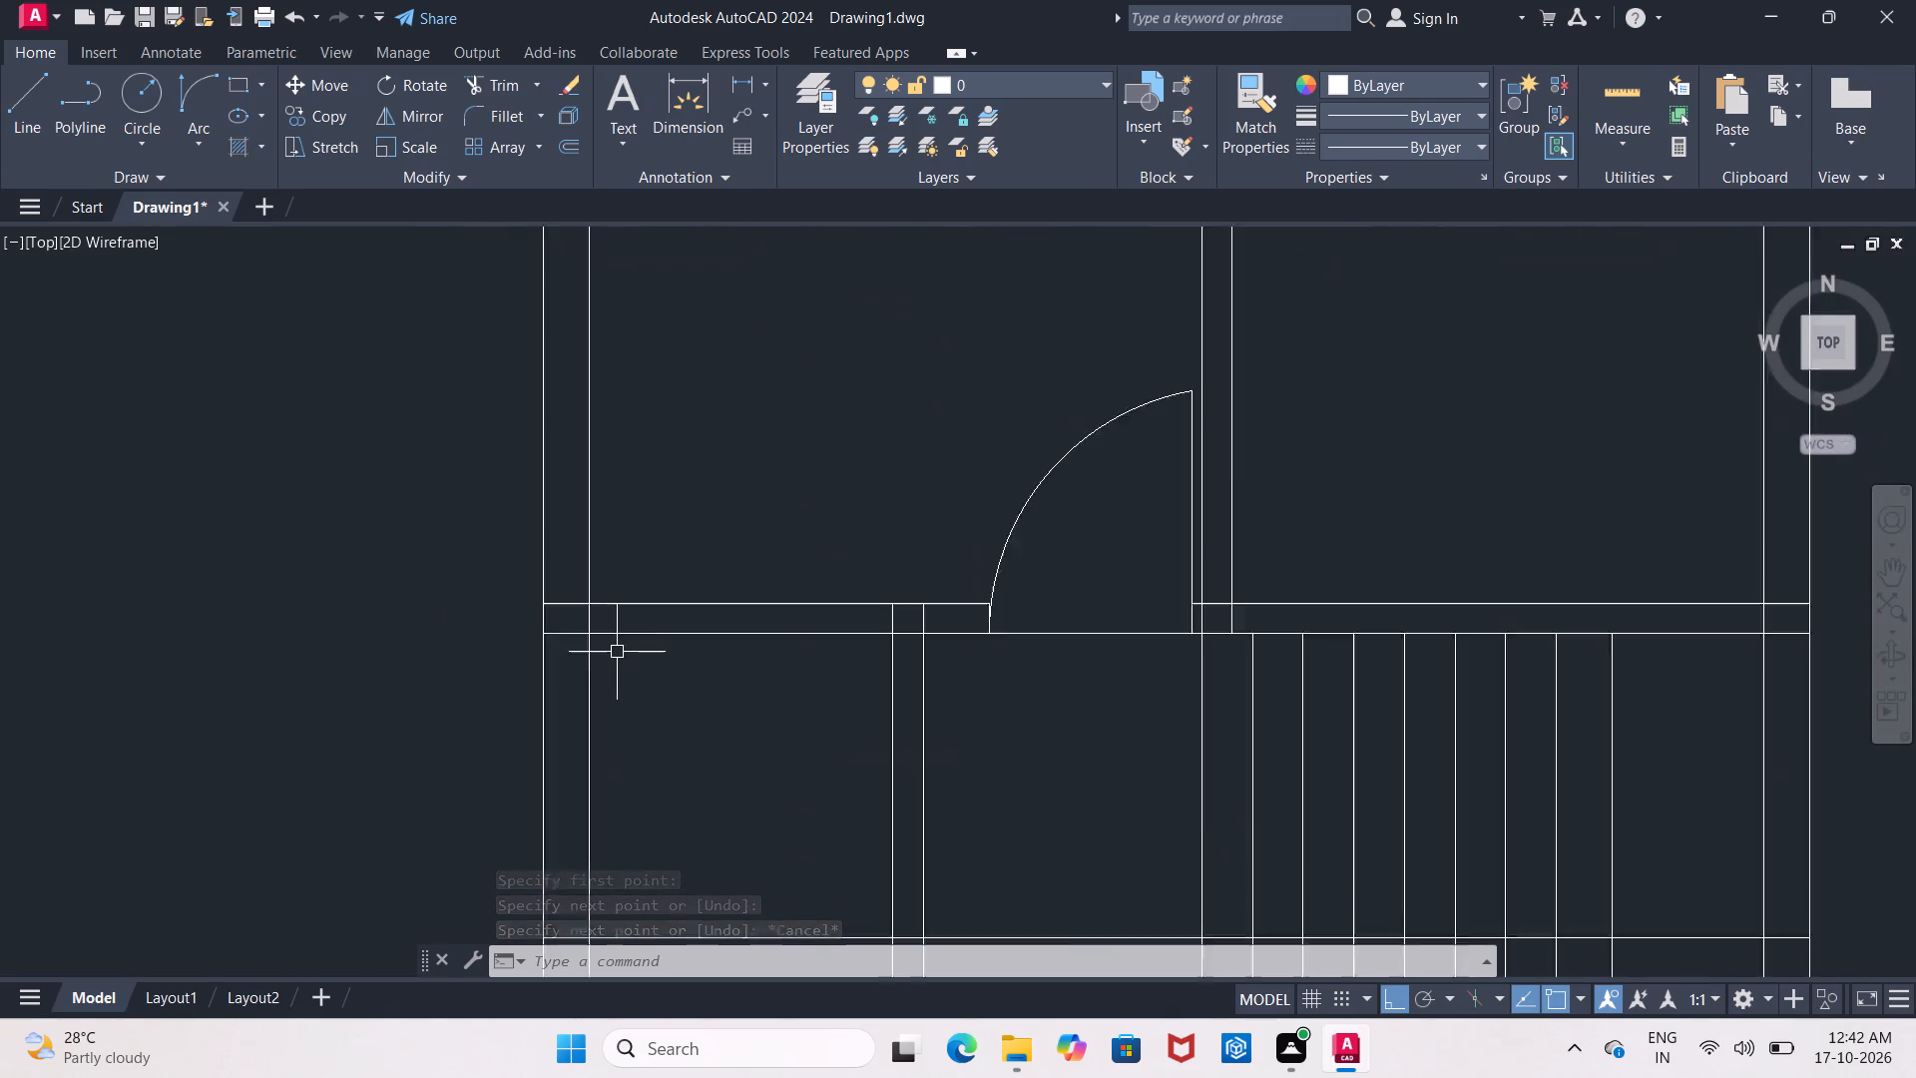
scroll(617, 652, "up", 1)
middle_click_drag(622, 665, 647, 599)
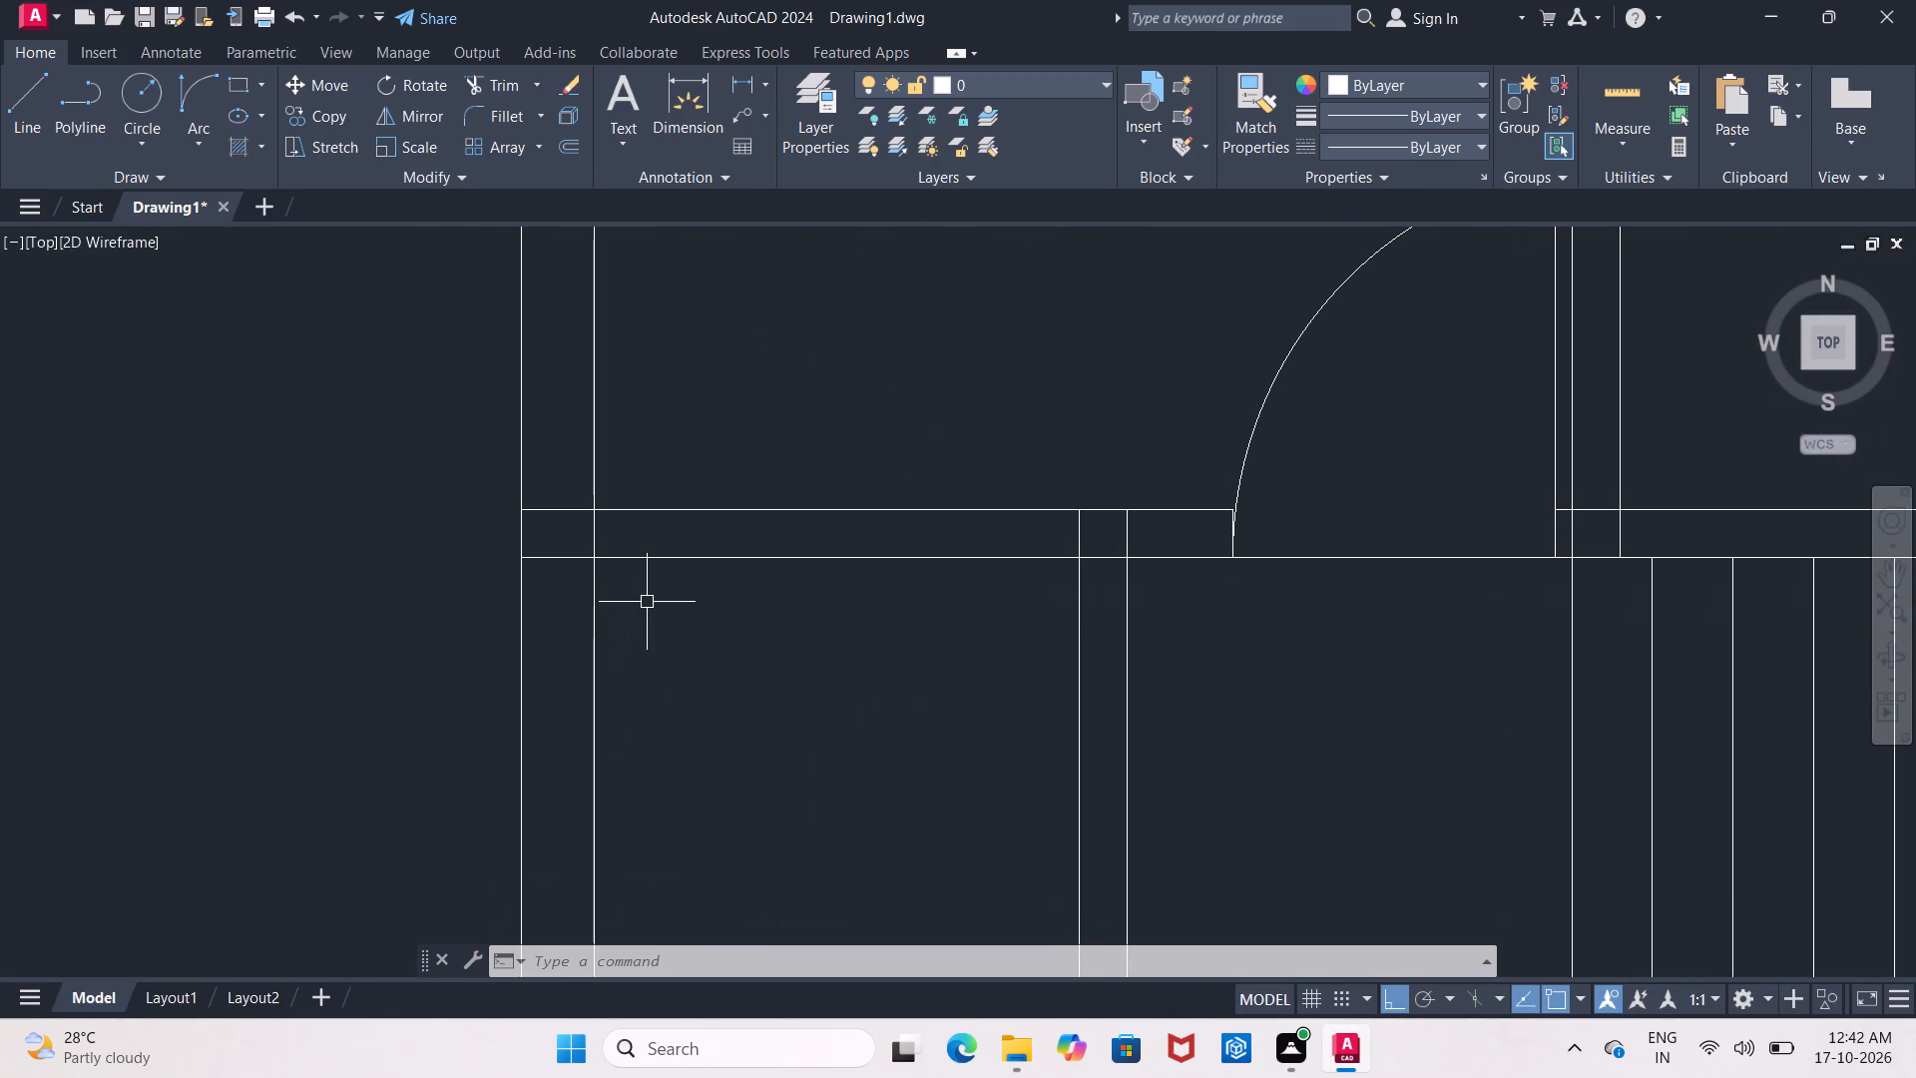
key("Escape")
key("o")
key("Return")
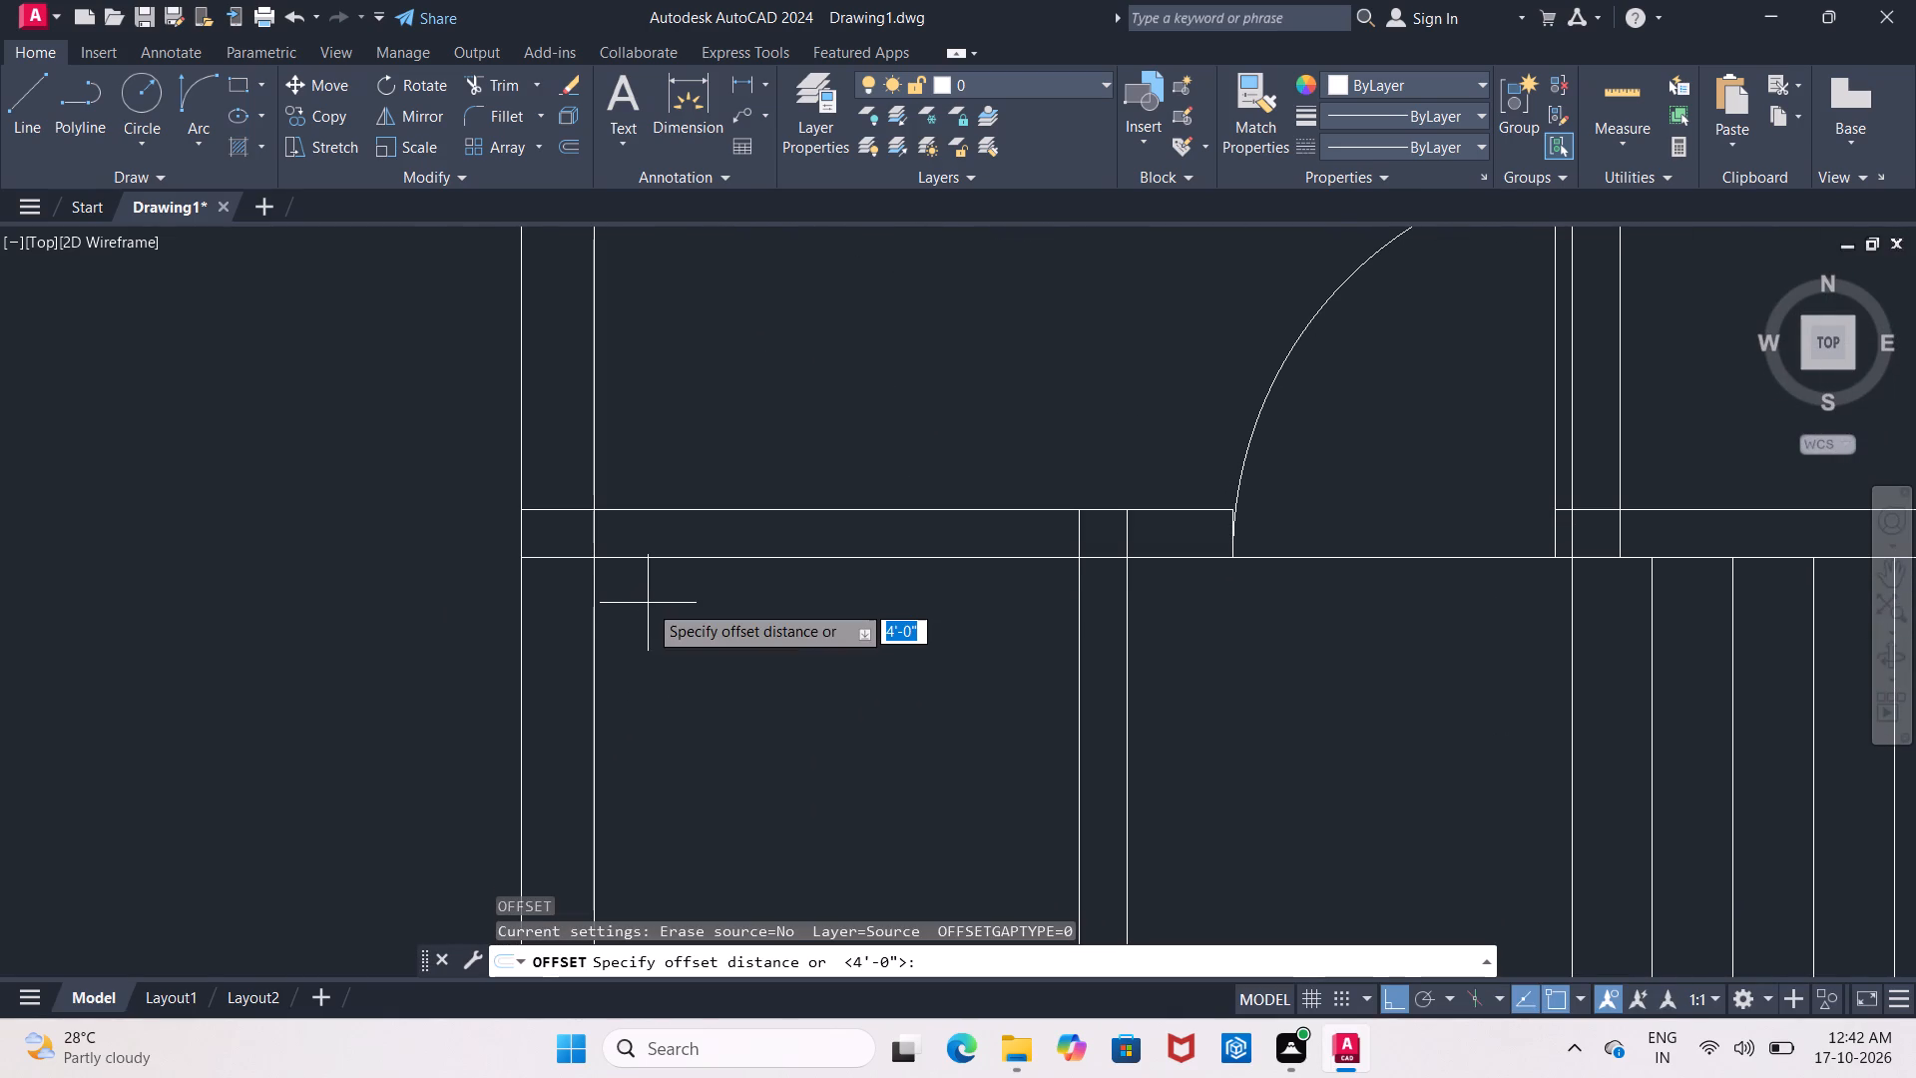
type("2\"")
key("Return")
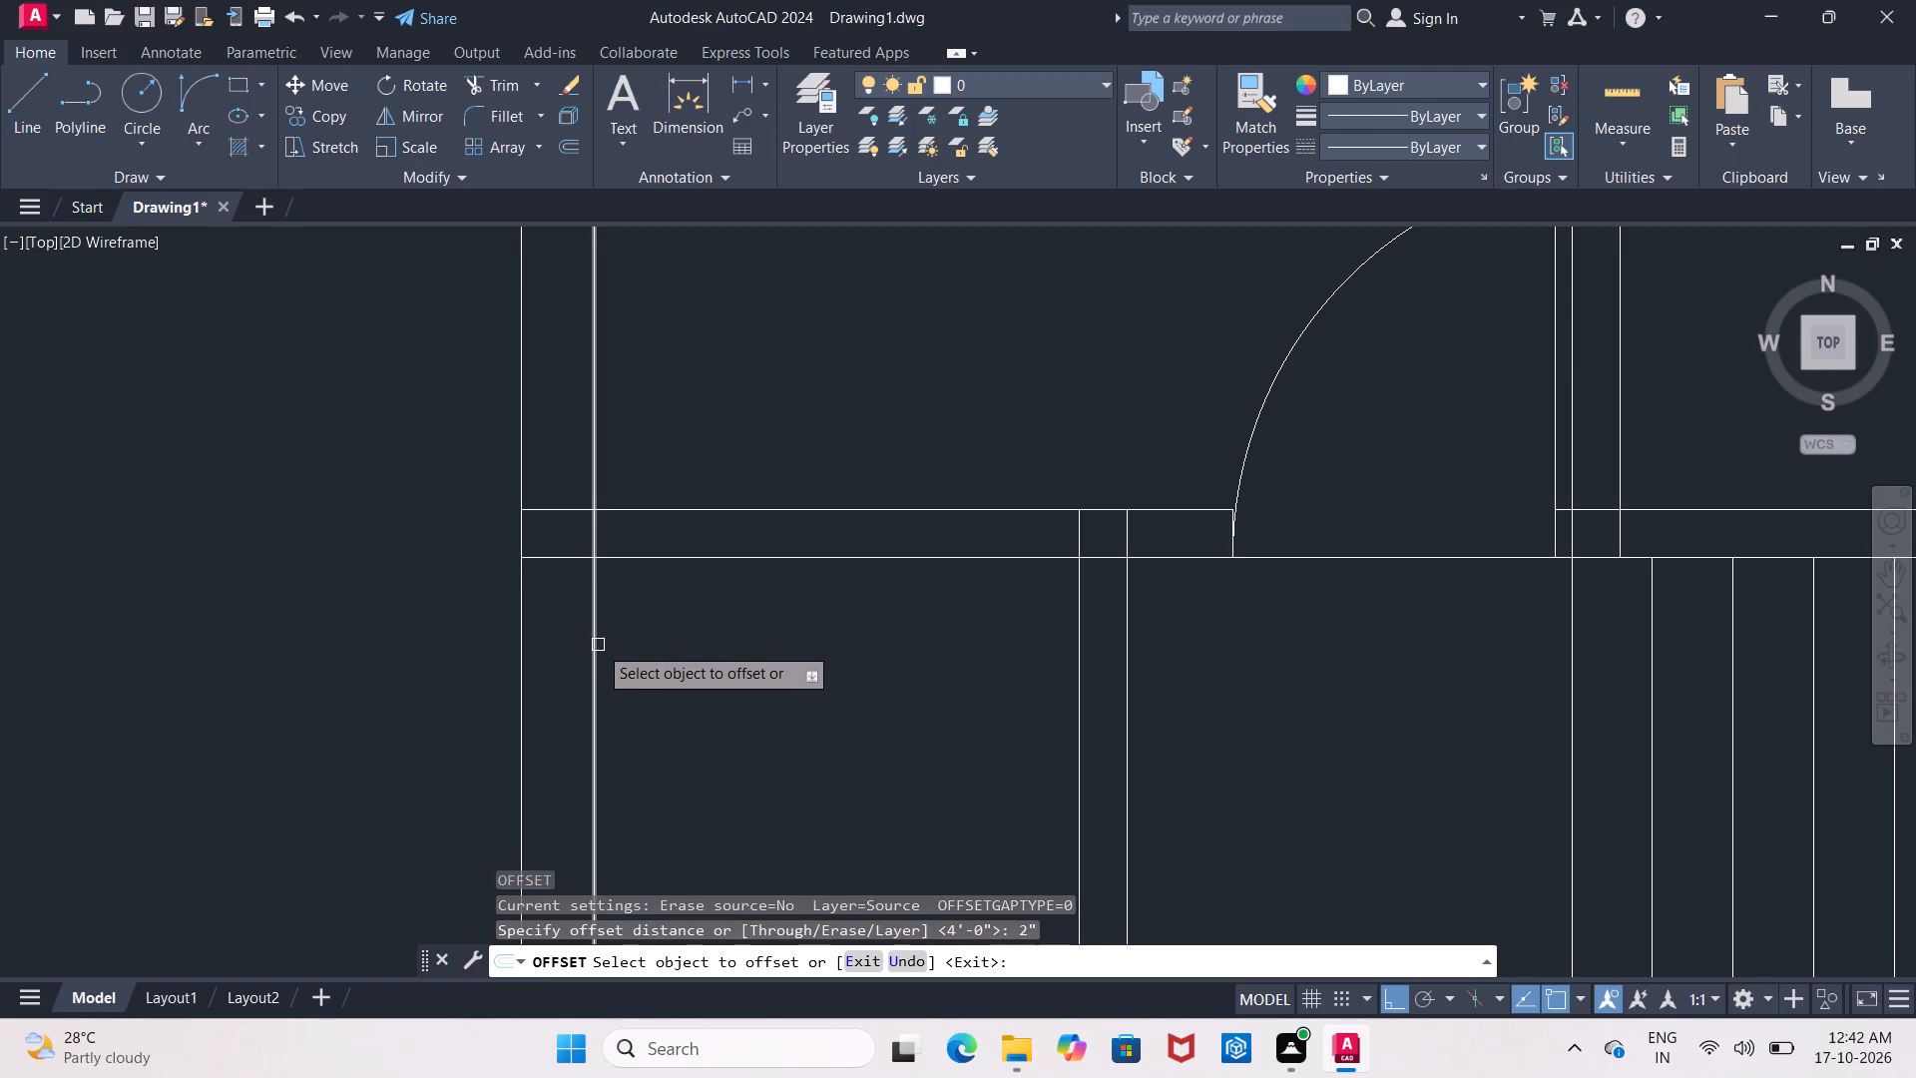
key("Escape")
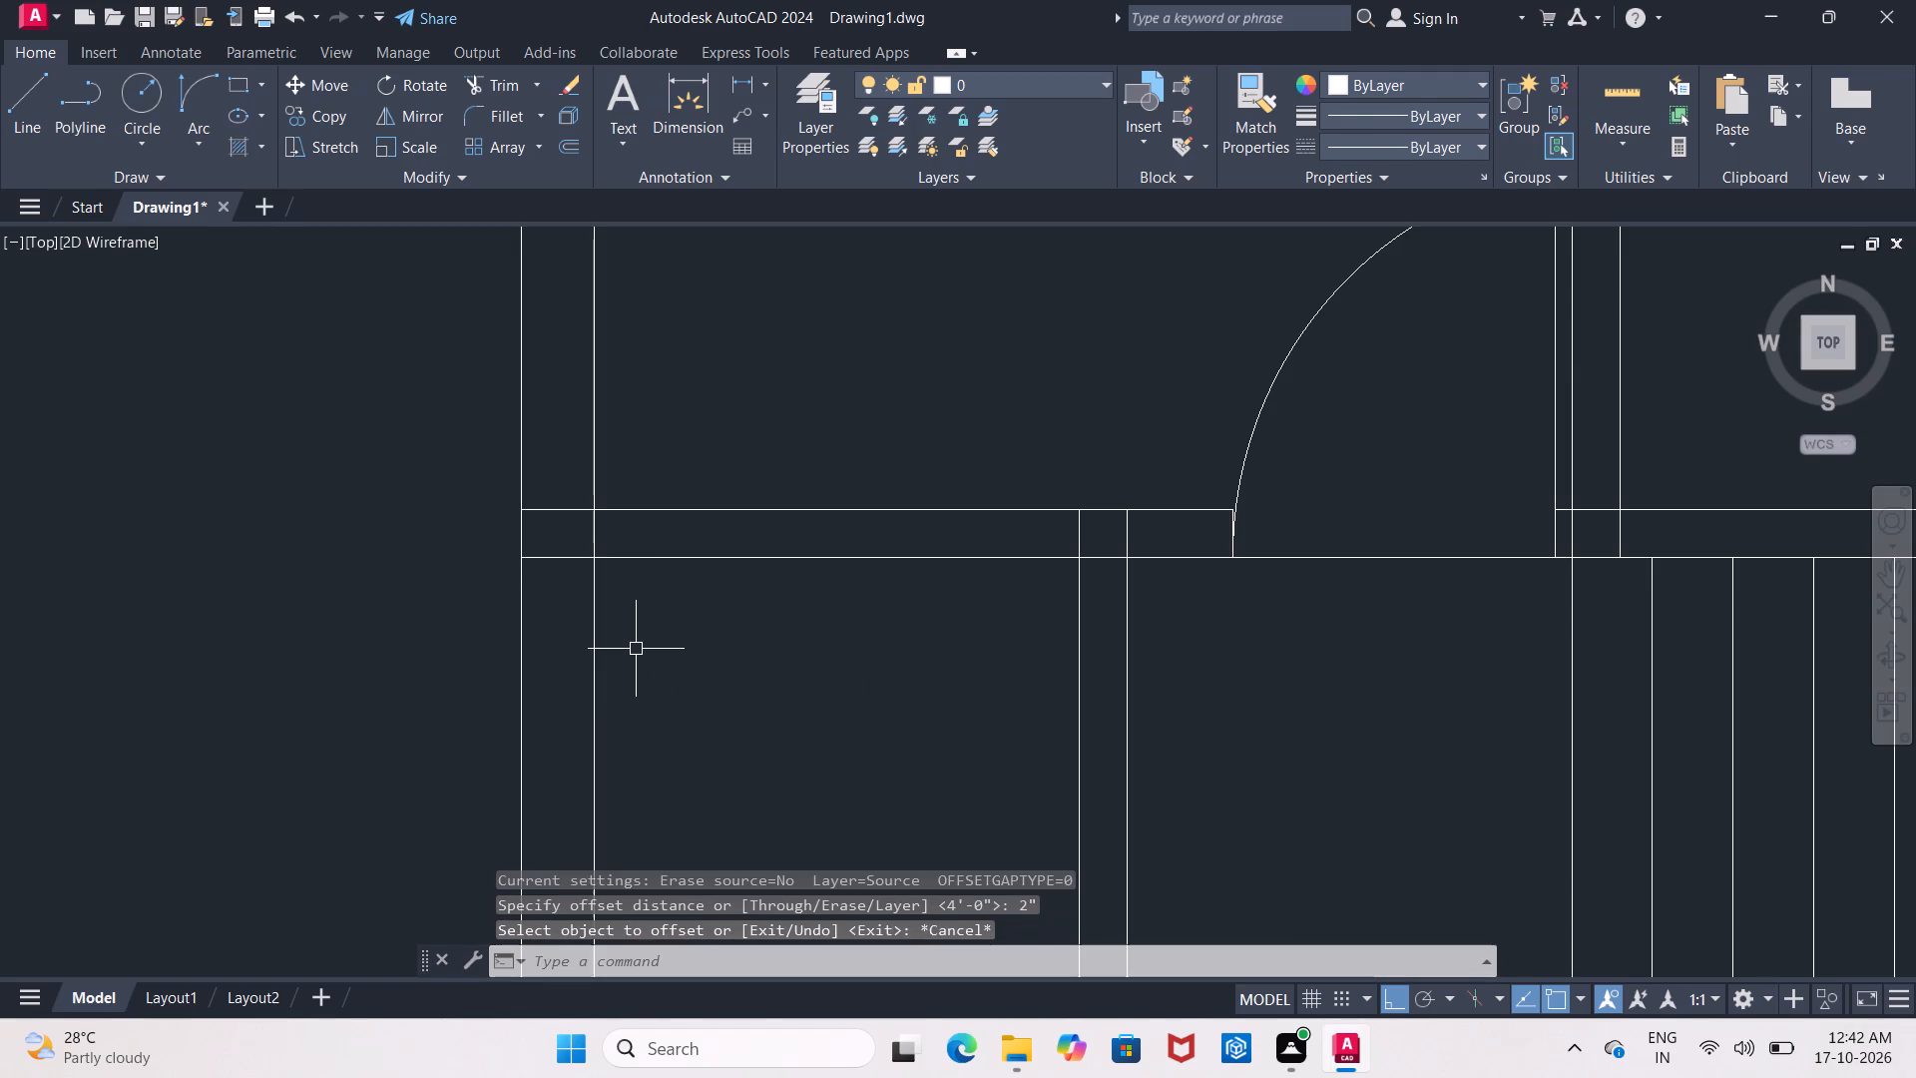
Offset the inner face line of the left outer wall 4" into the room.
key("o")
key("Return")
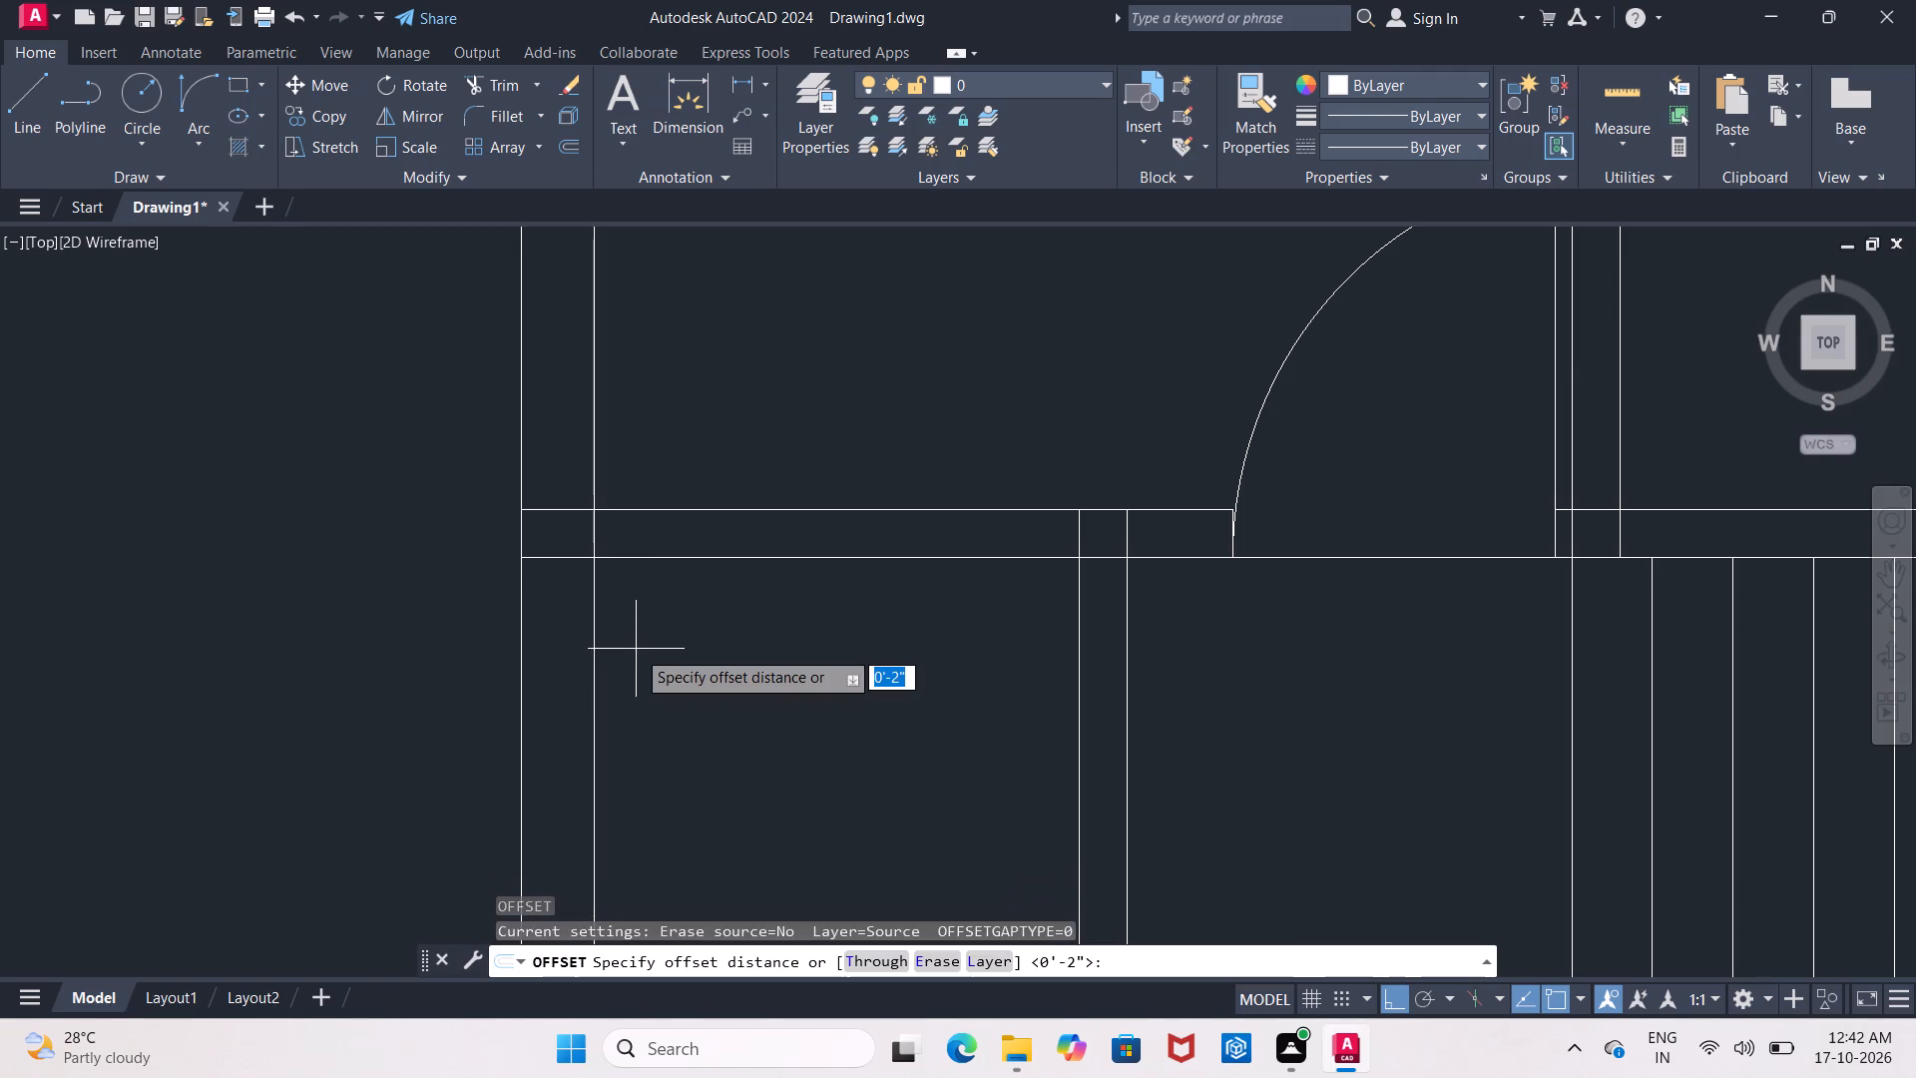
type("4\"")
key("Return")
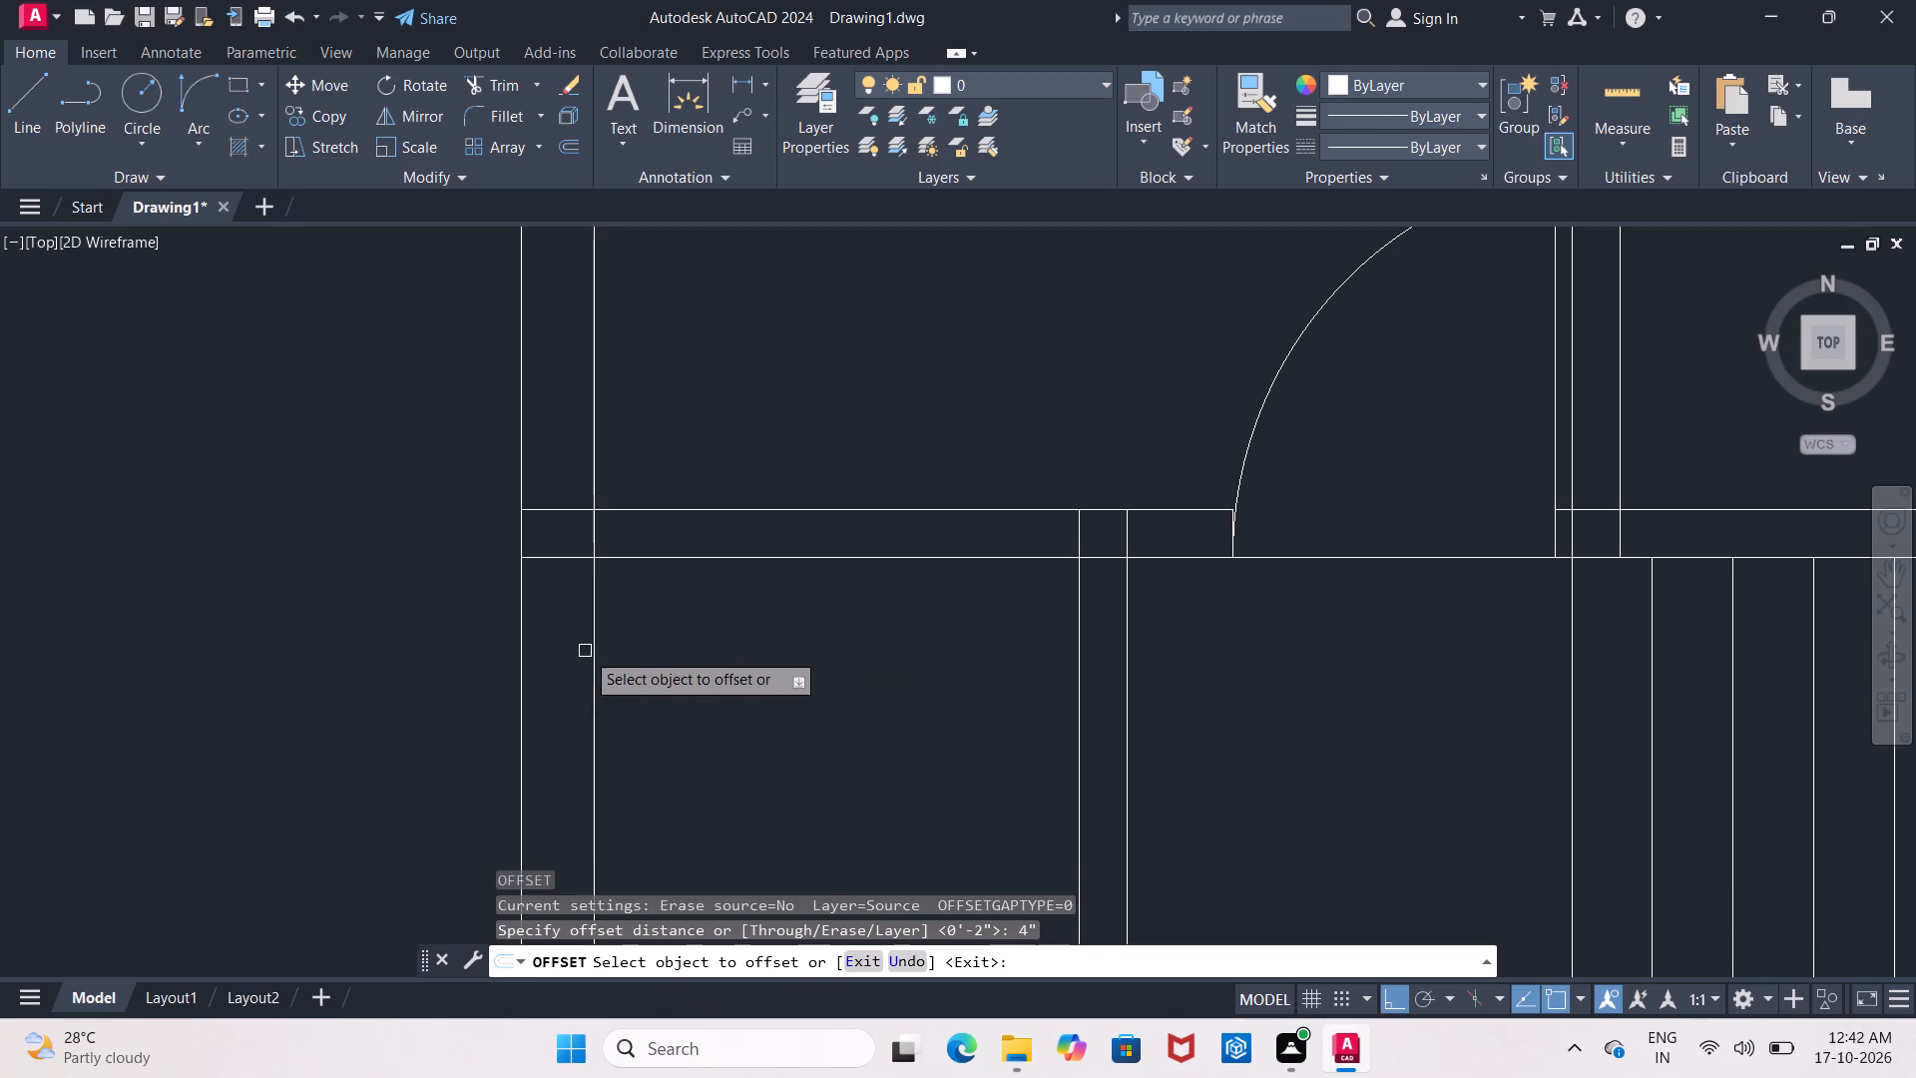
left_click(595, 653)
left_click(790, 671)
key("Return")
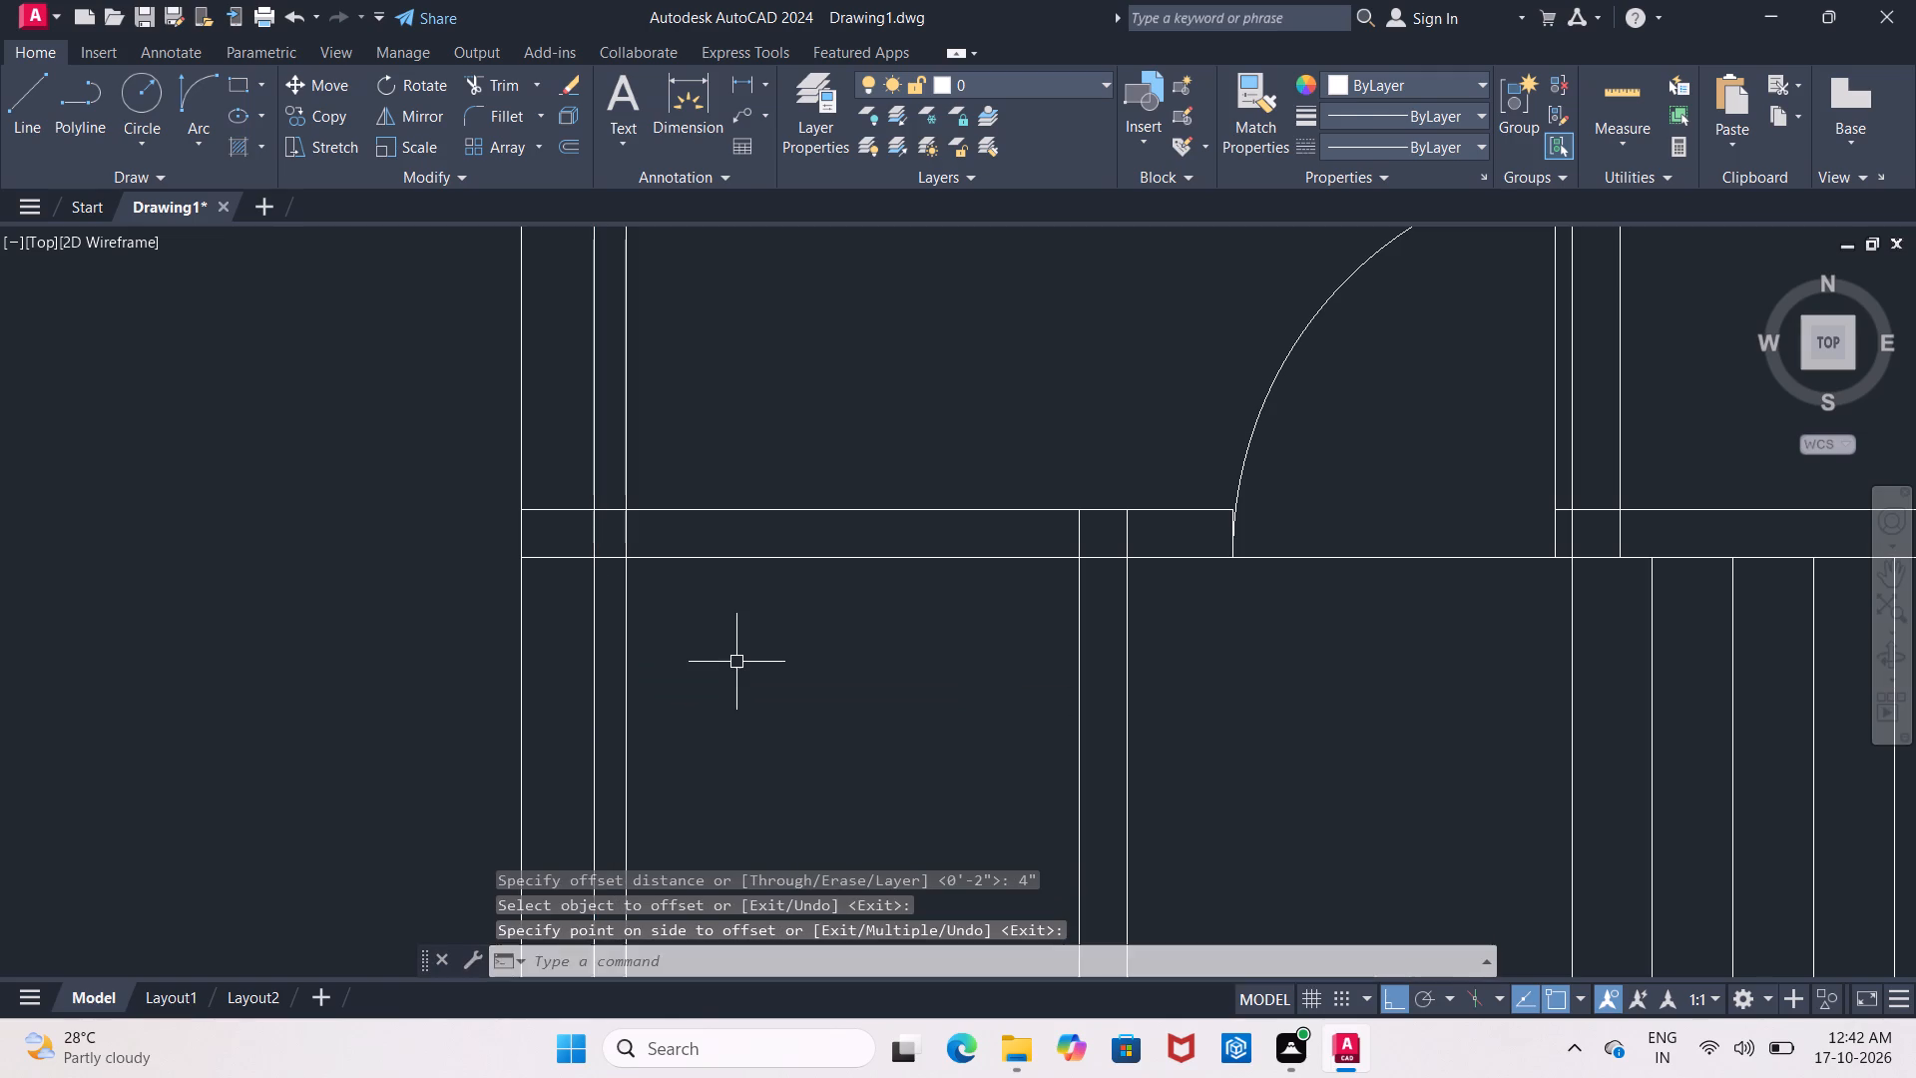
Offset the new guide beside the left outer wall another 2" into the room.
key("Return")
type("2\"")
key("Return")
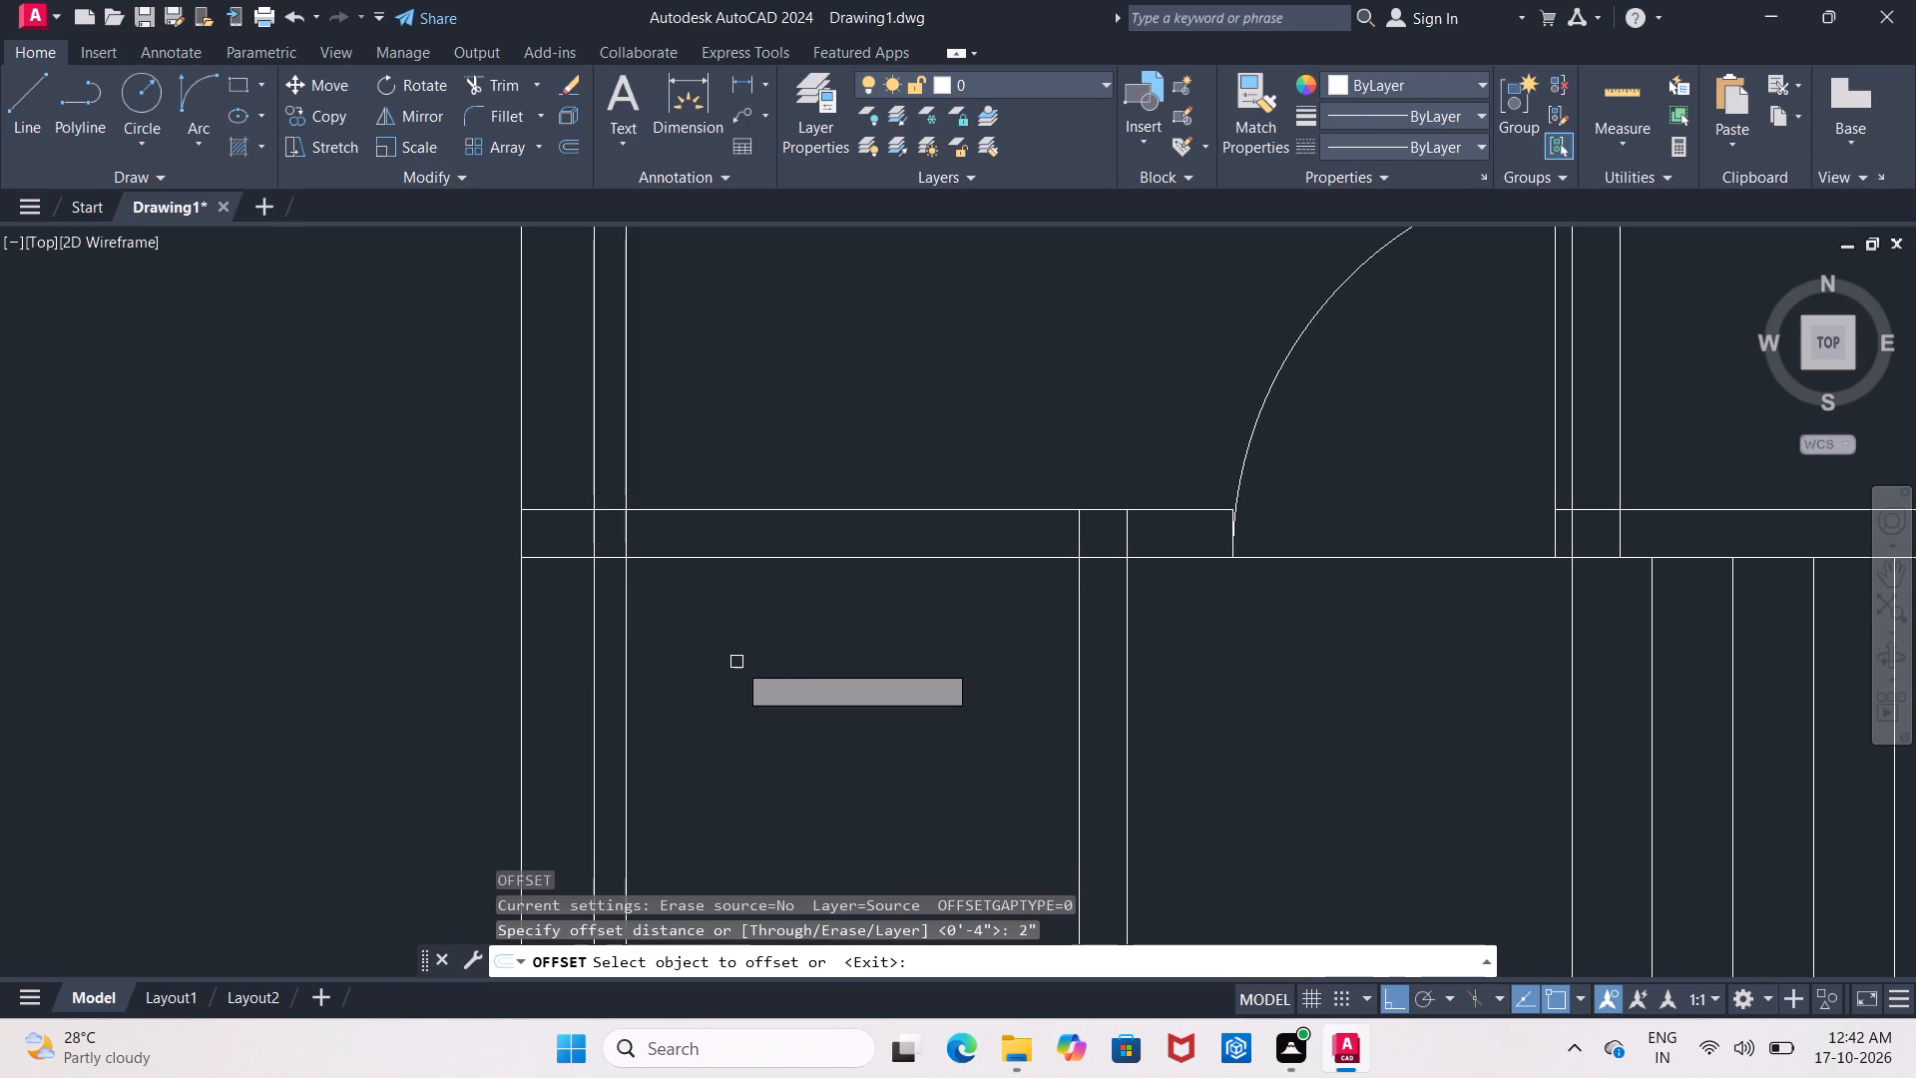
left_click(626, 632)
left_click(706, 659)
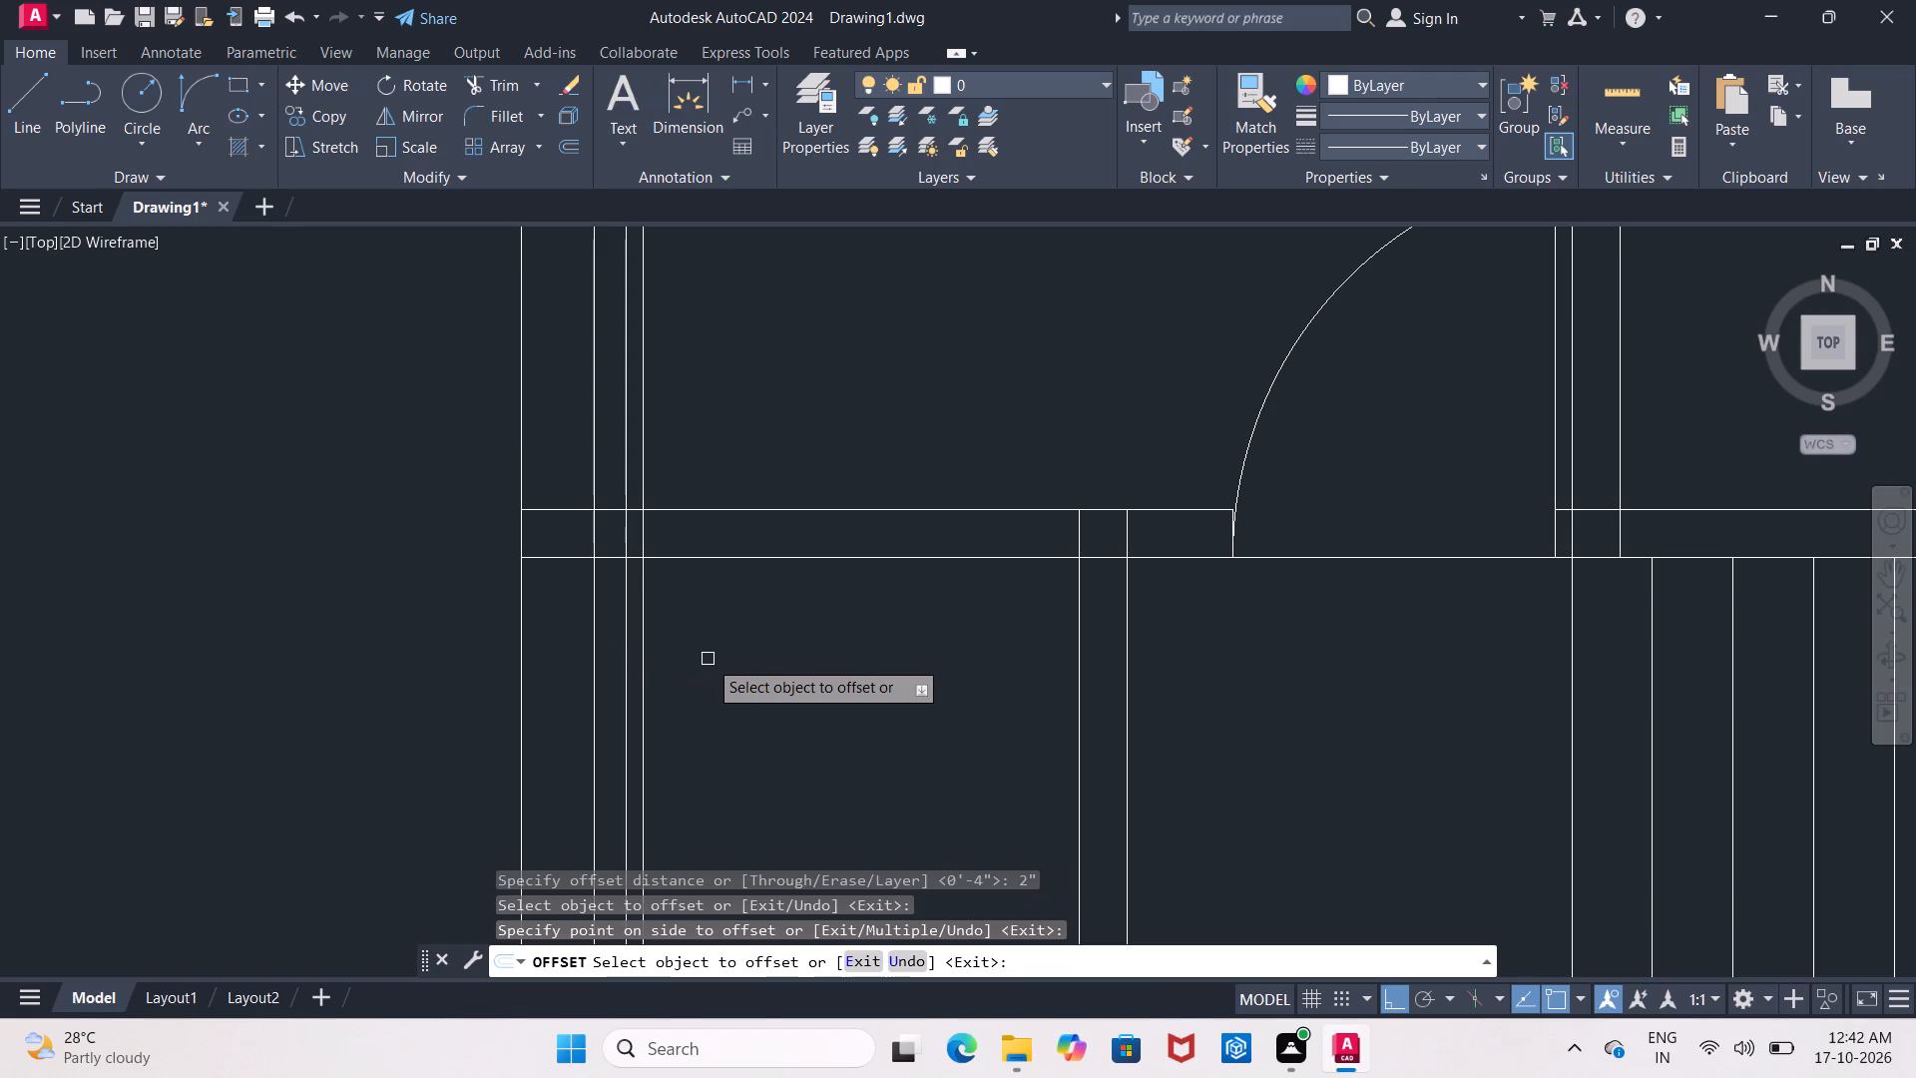
key("Escape")
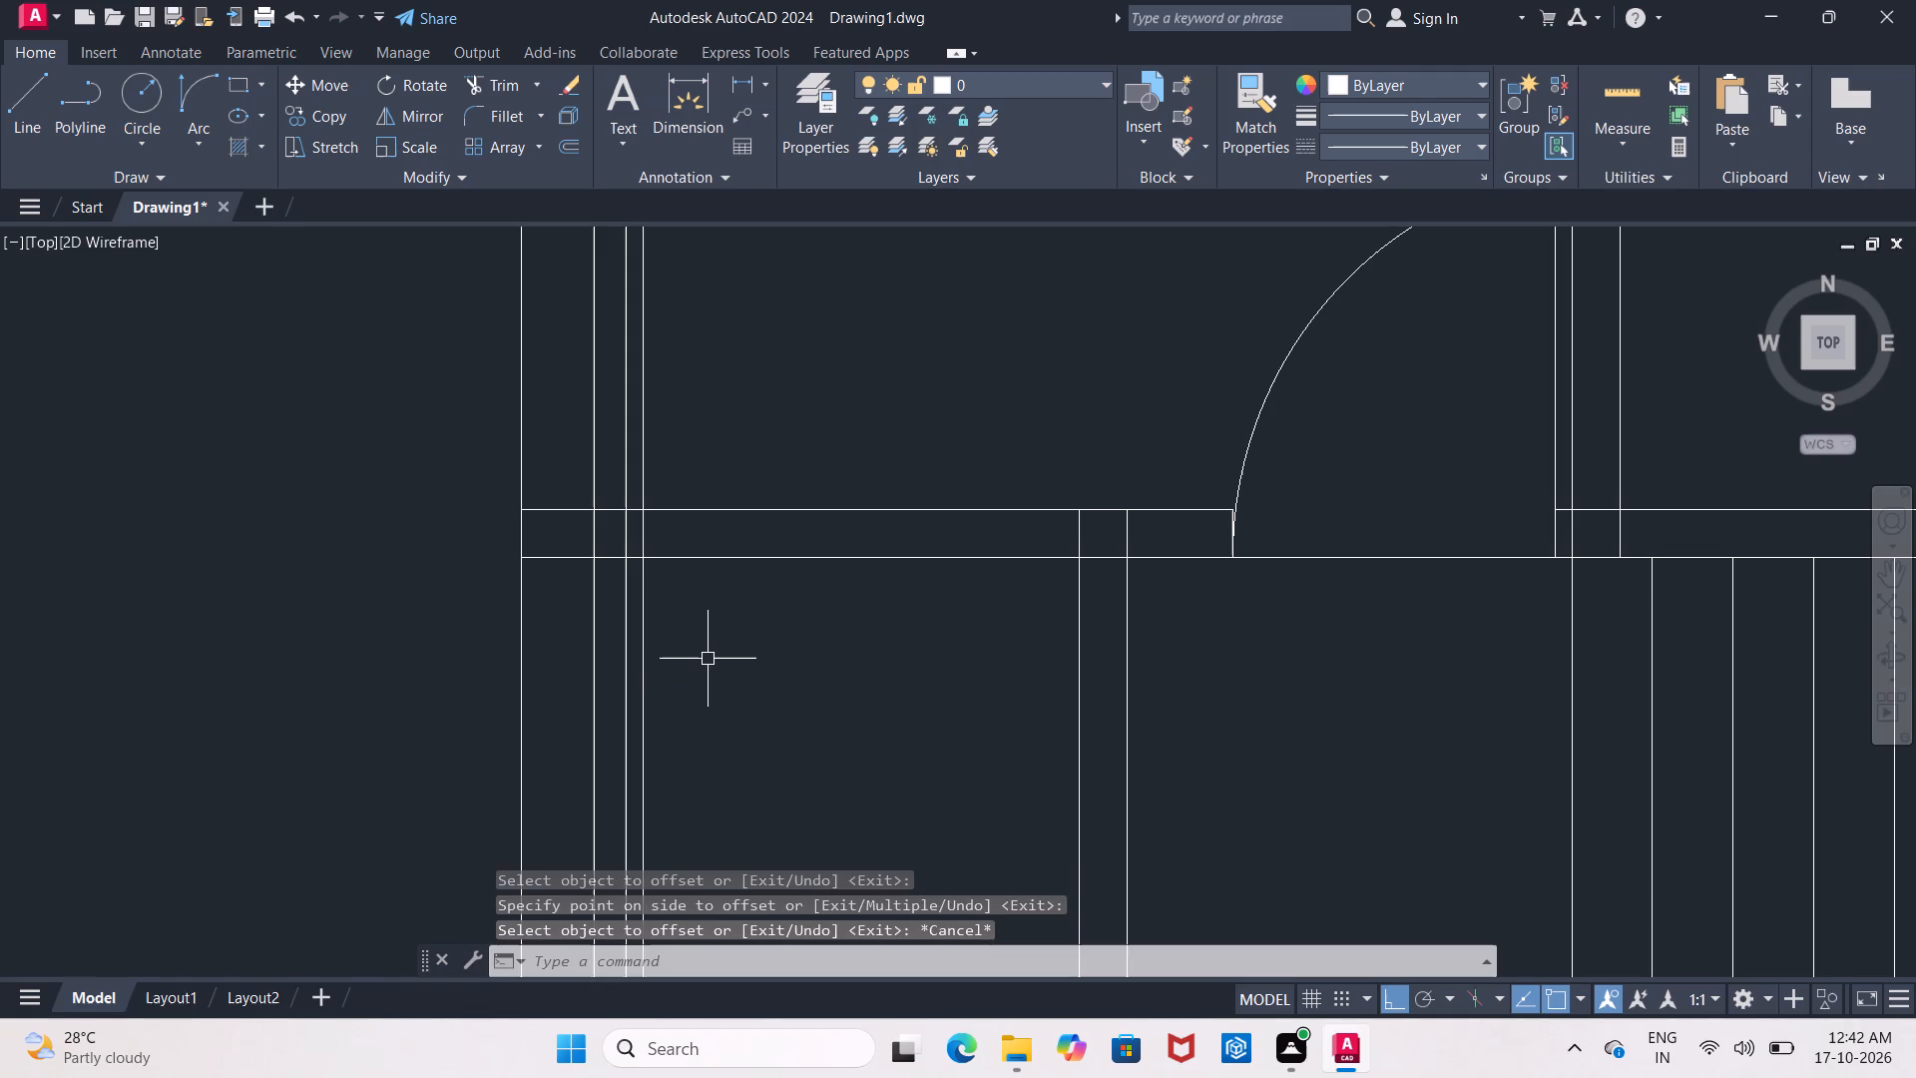
Offset the innermost guide beside the left outer wall 3' to the right to mark the door width.
key("o")
key("Return")
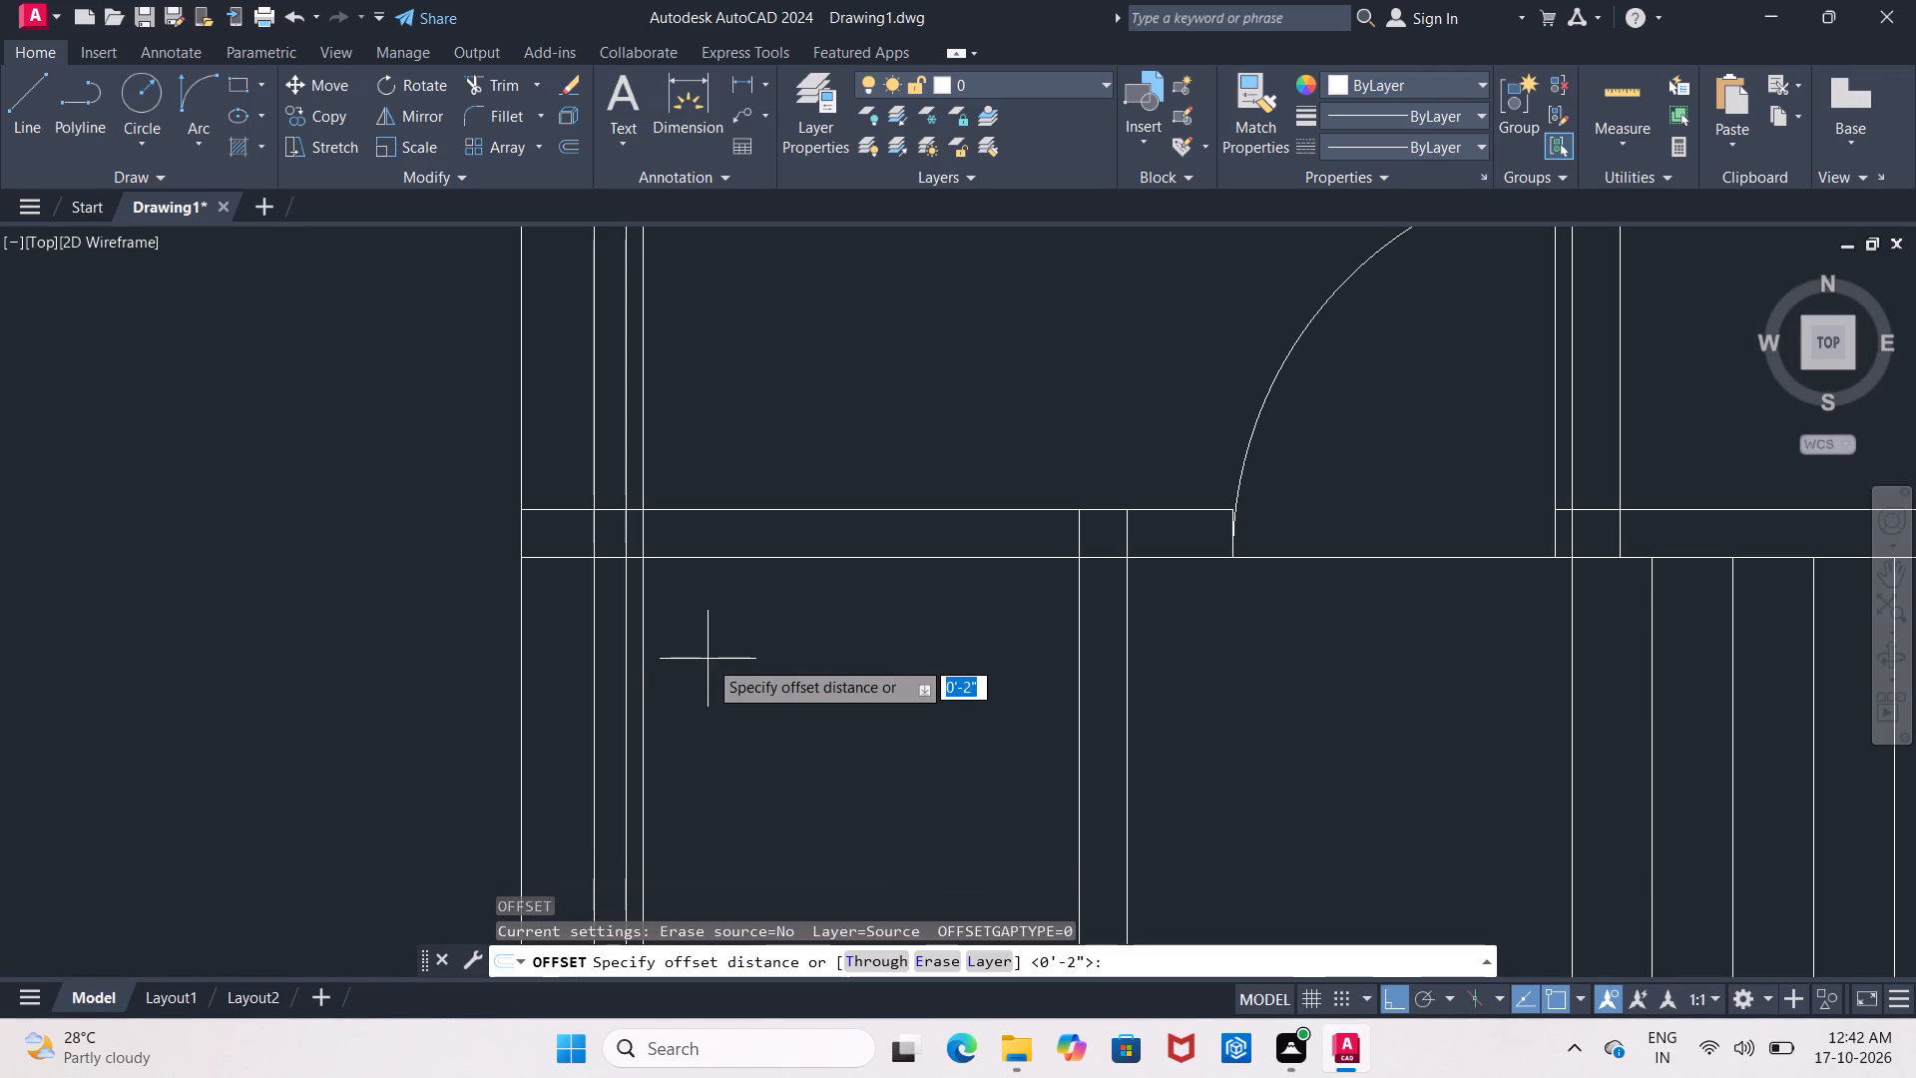
key("3")
type("'6\"")
key("Return")
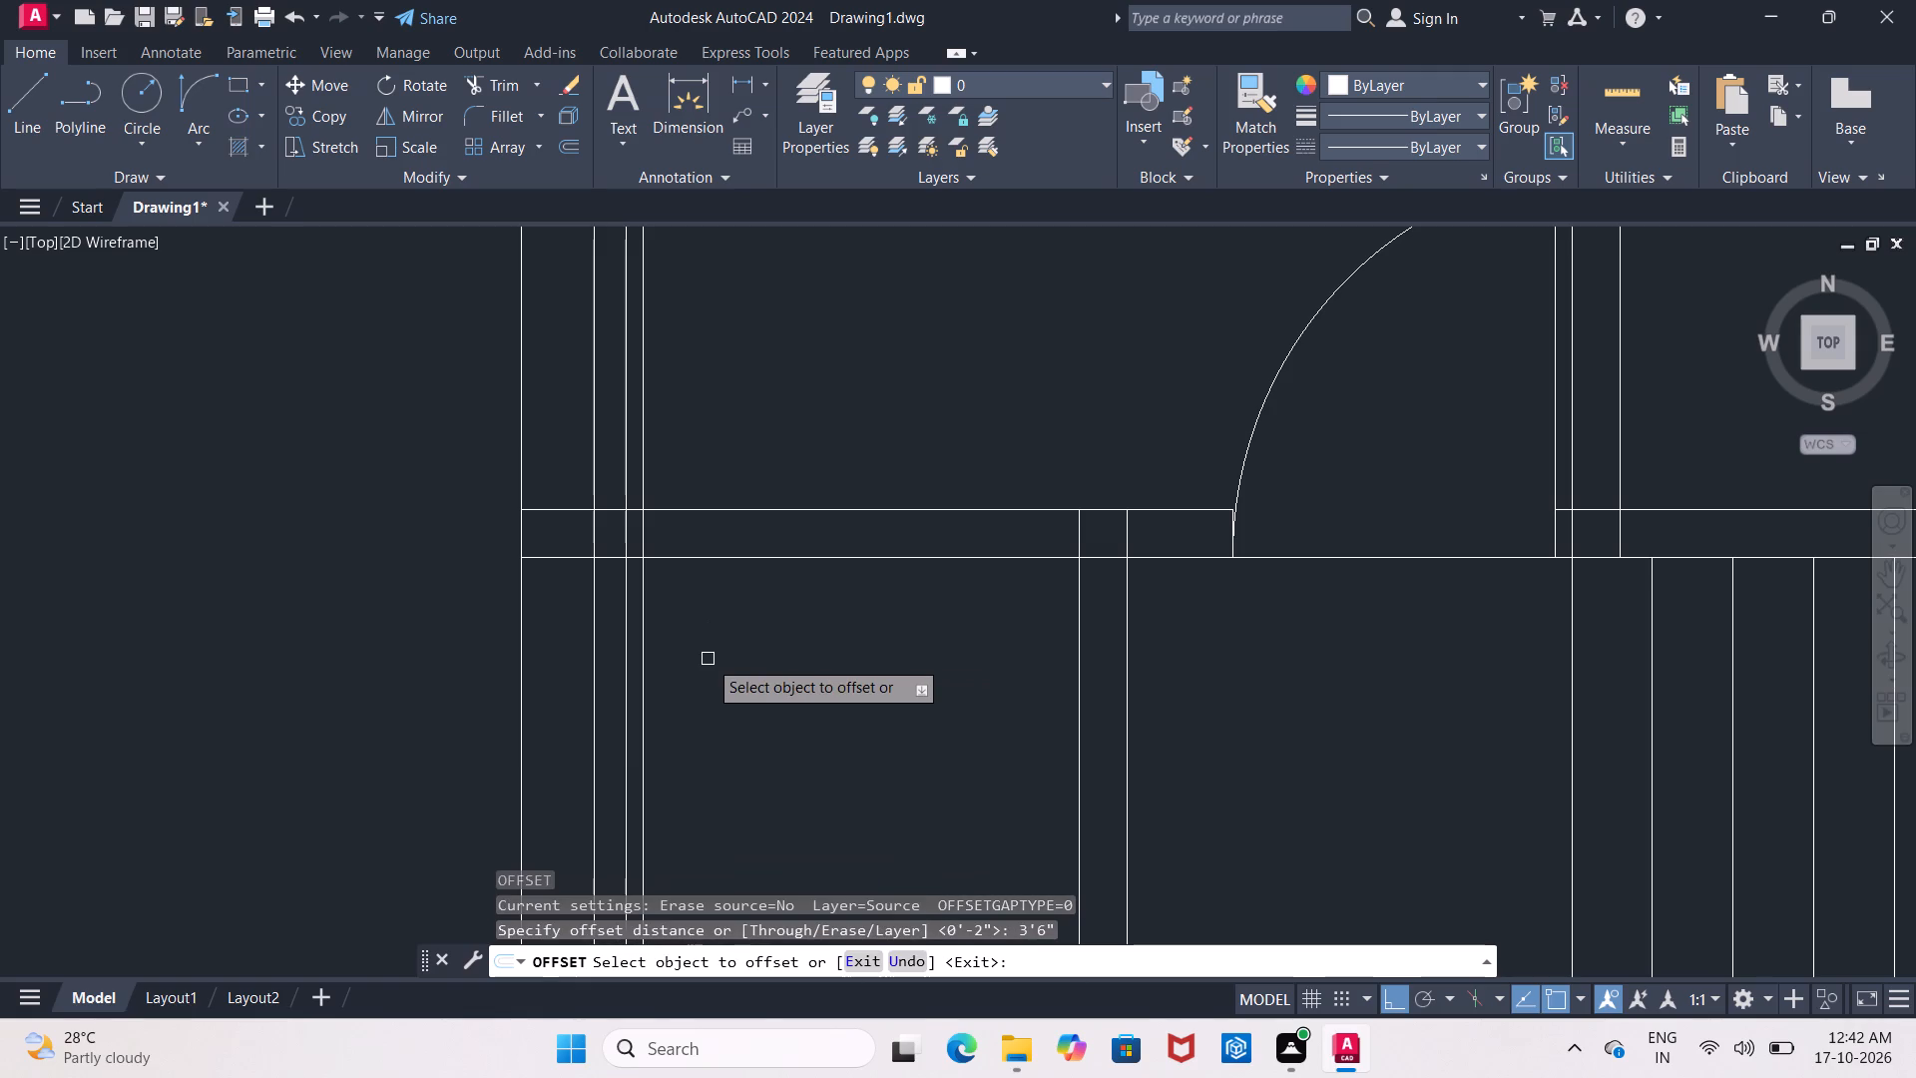
left_click_drag(642, 596, 652, 600)
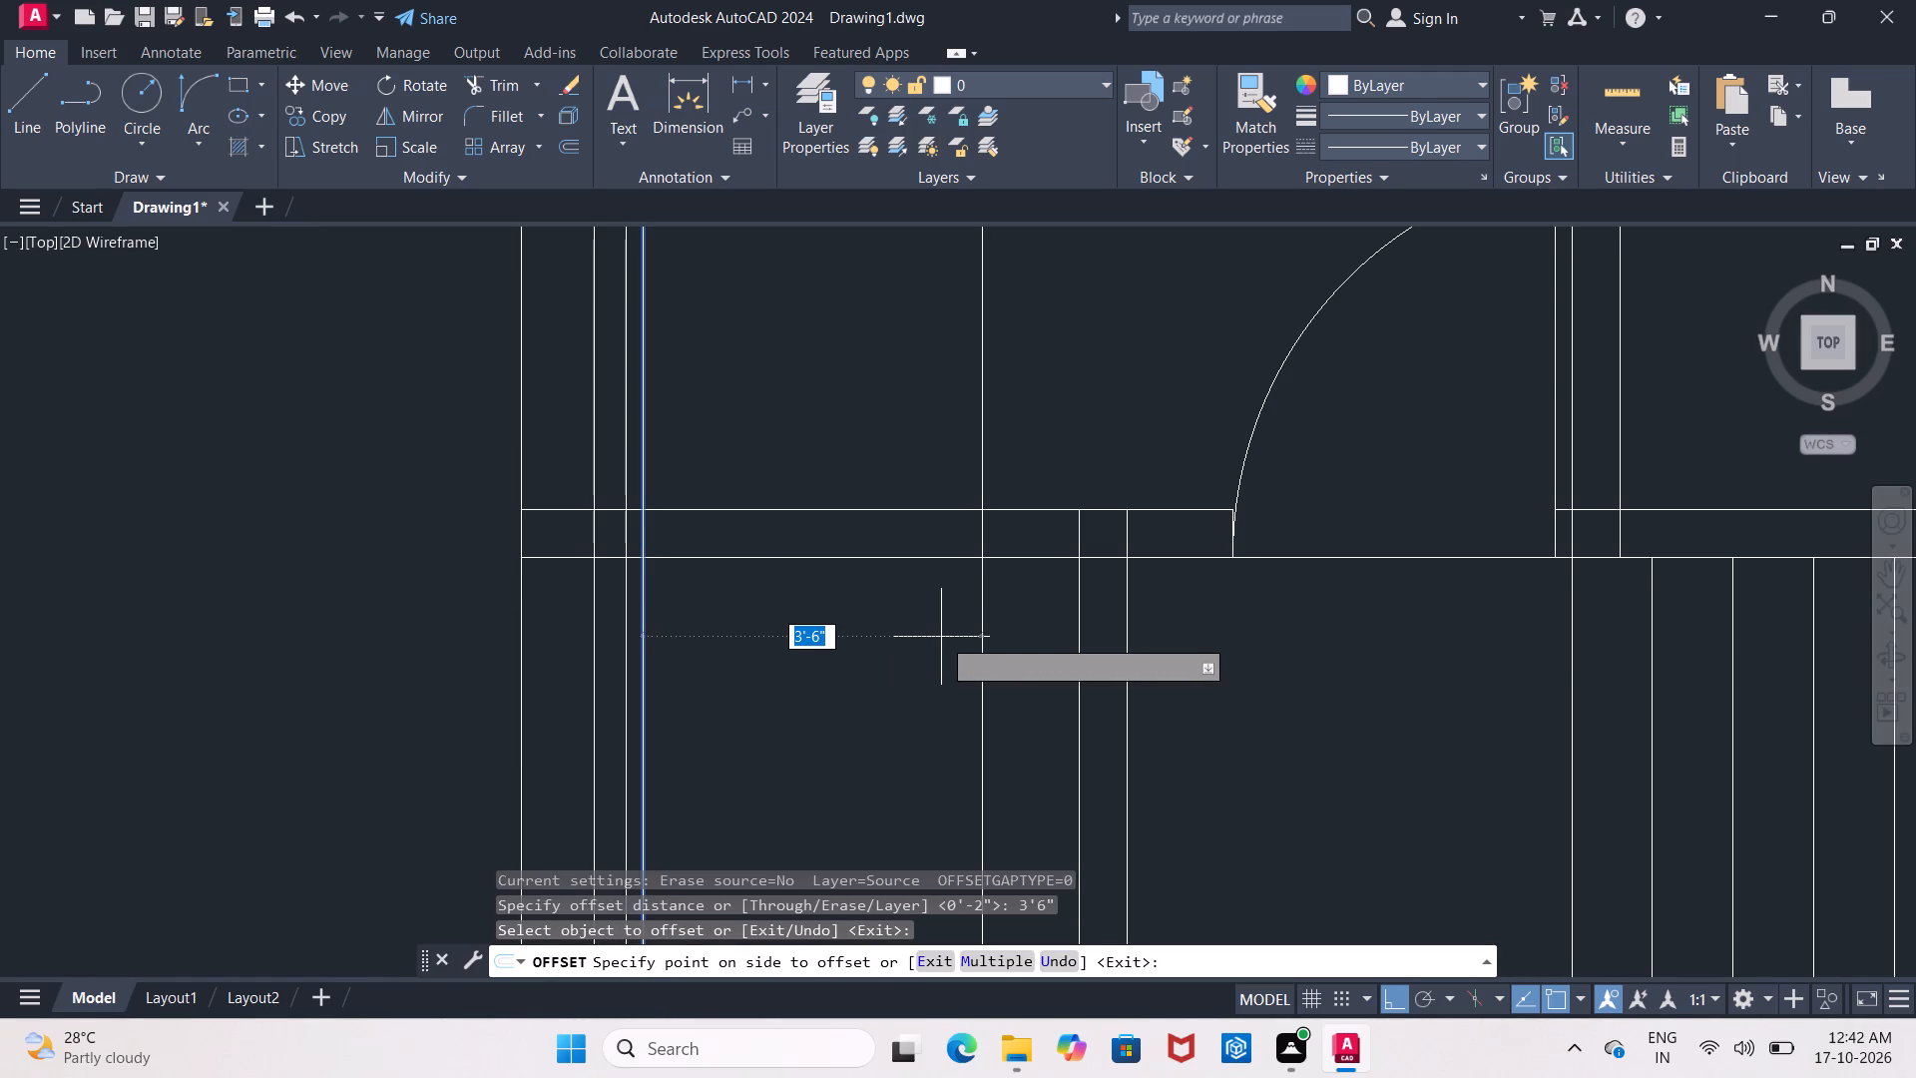
key("BackSpace")
type("3'")
key("Return")
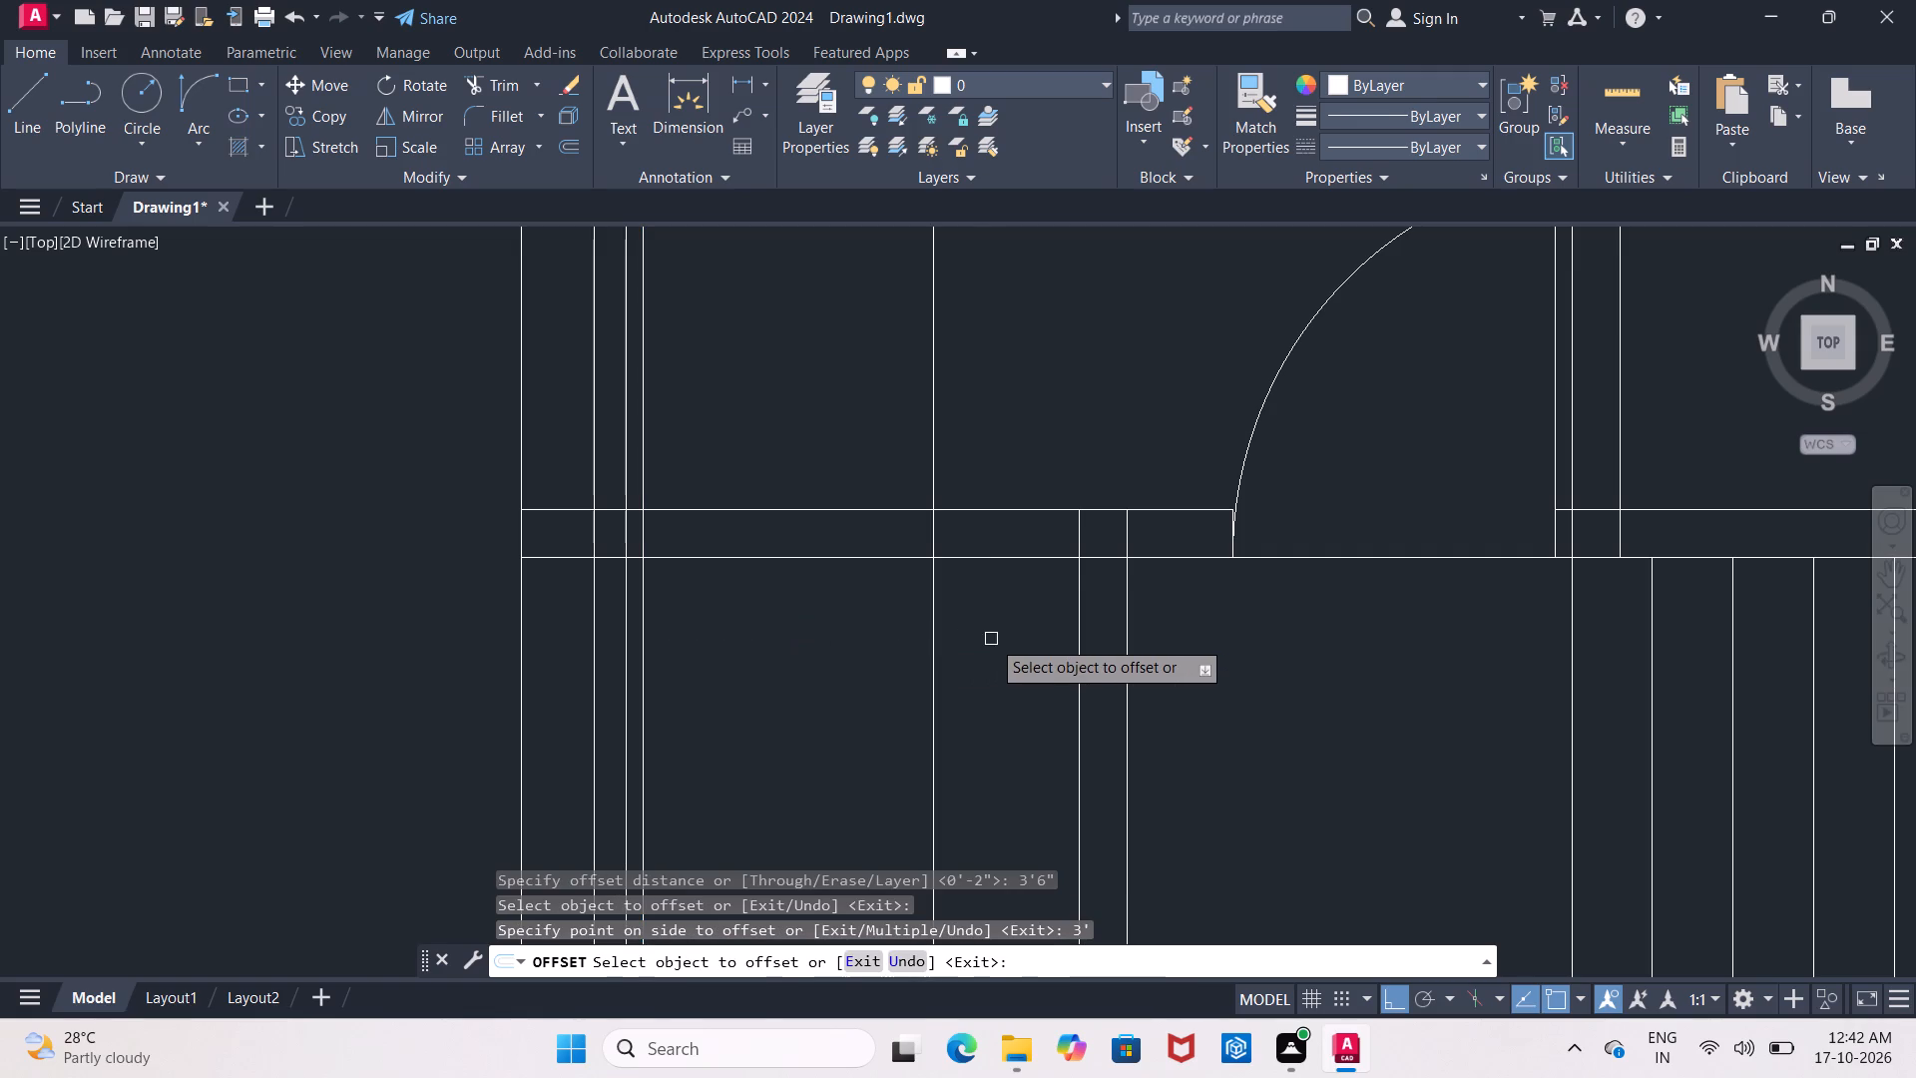
key("Return")
Offset the 3' door-width guide 2" back toward the left outer wall.
key("Return")
type("2\"")
key("Return")
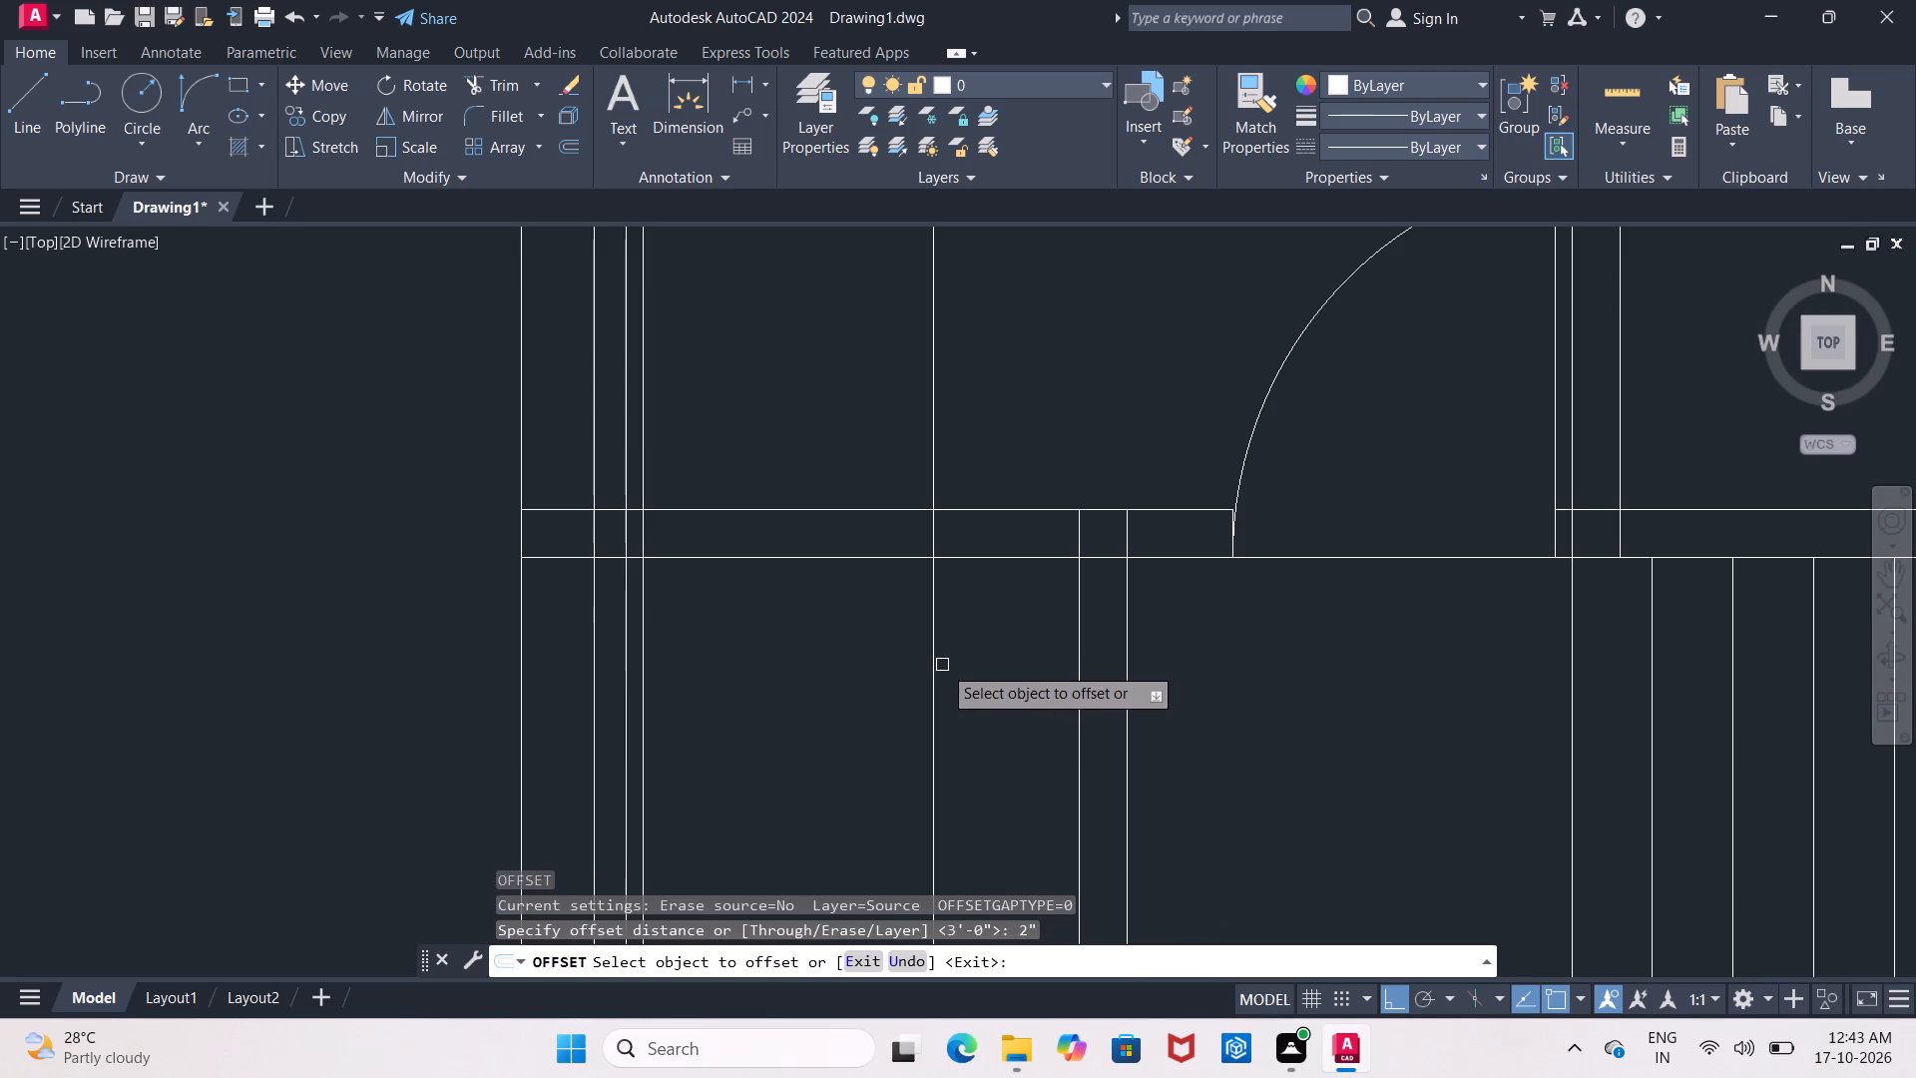
left_click(933, 672)
left_click(834, 702)
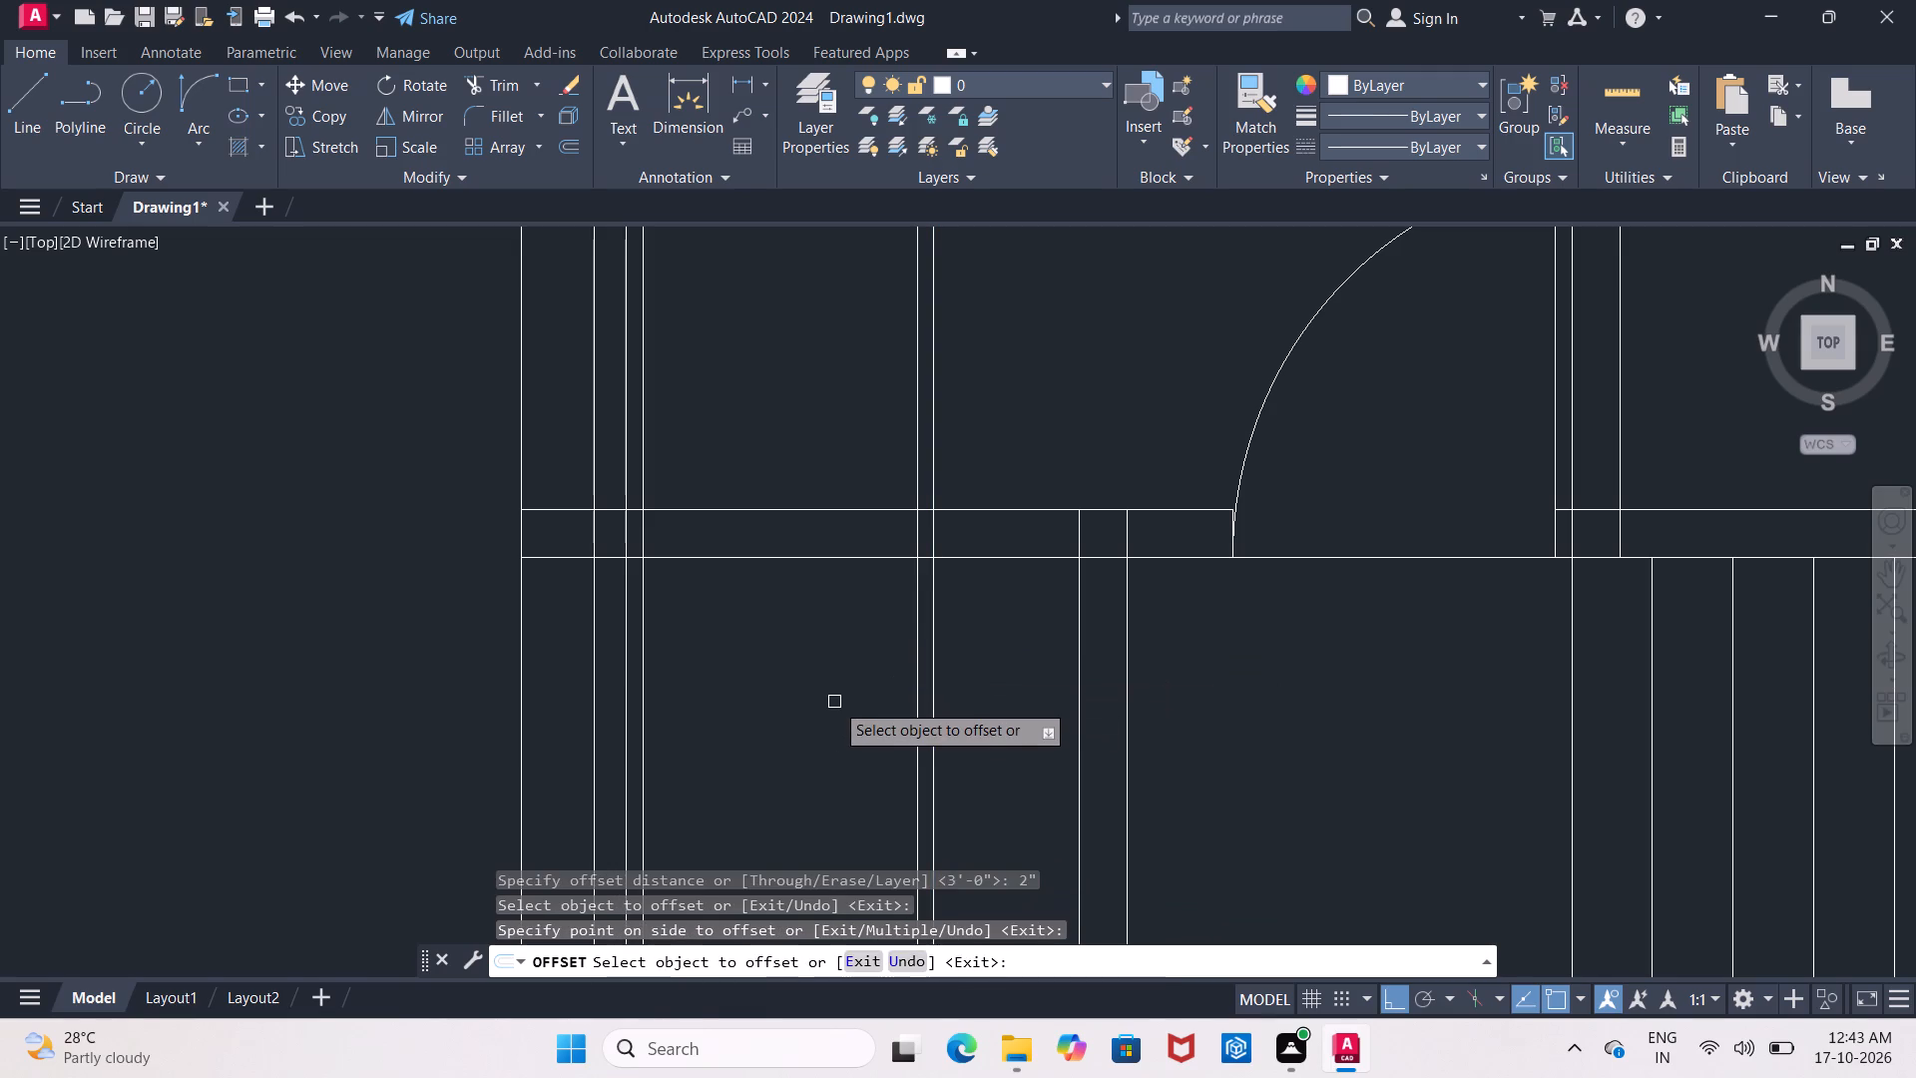
key("Escape")
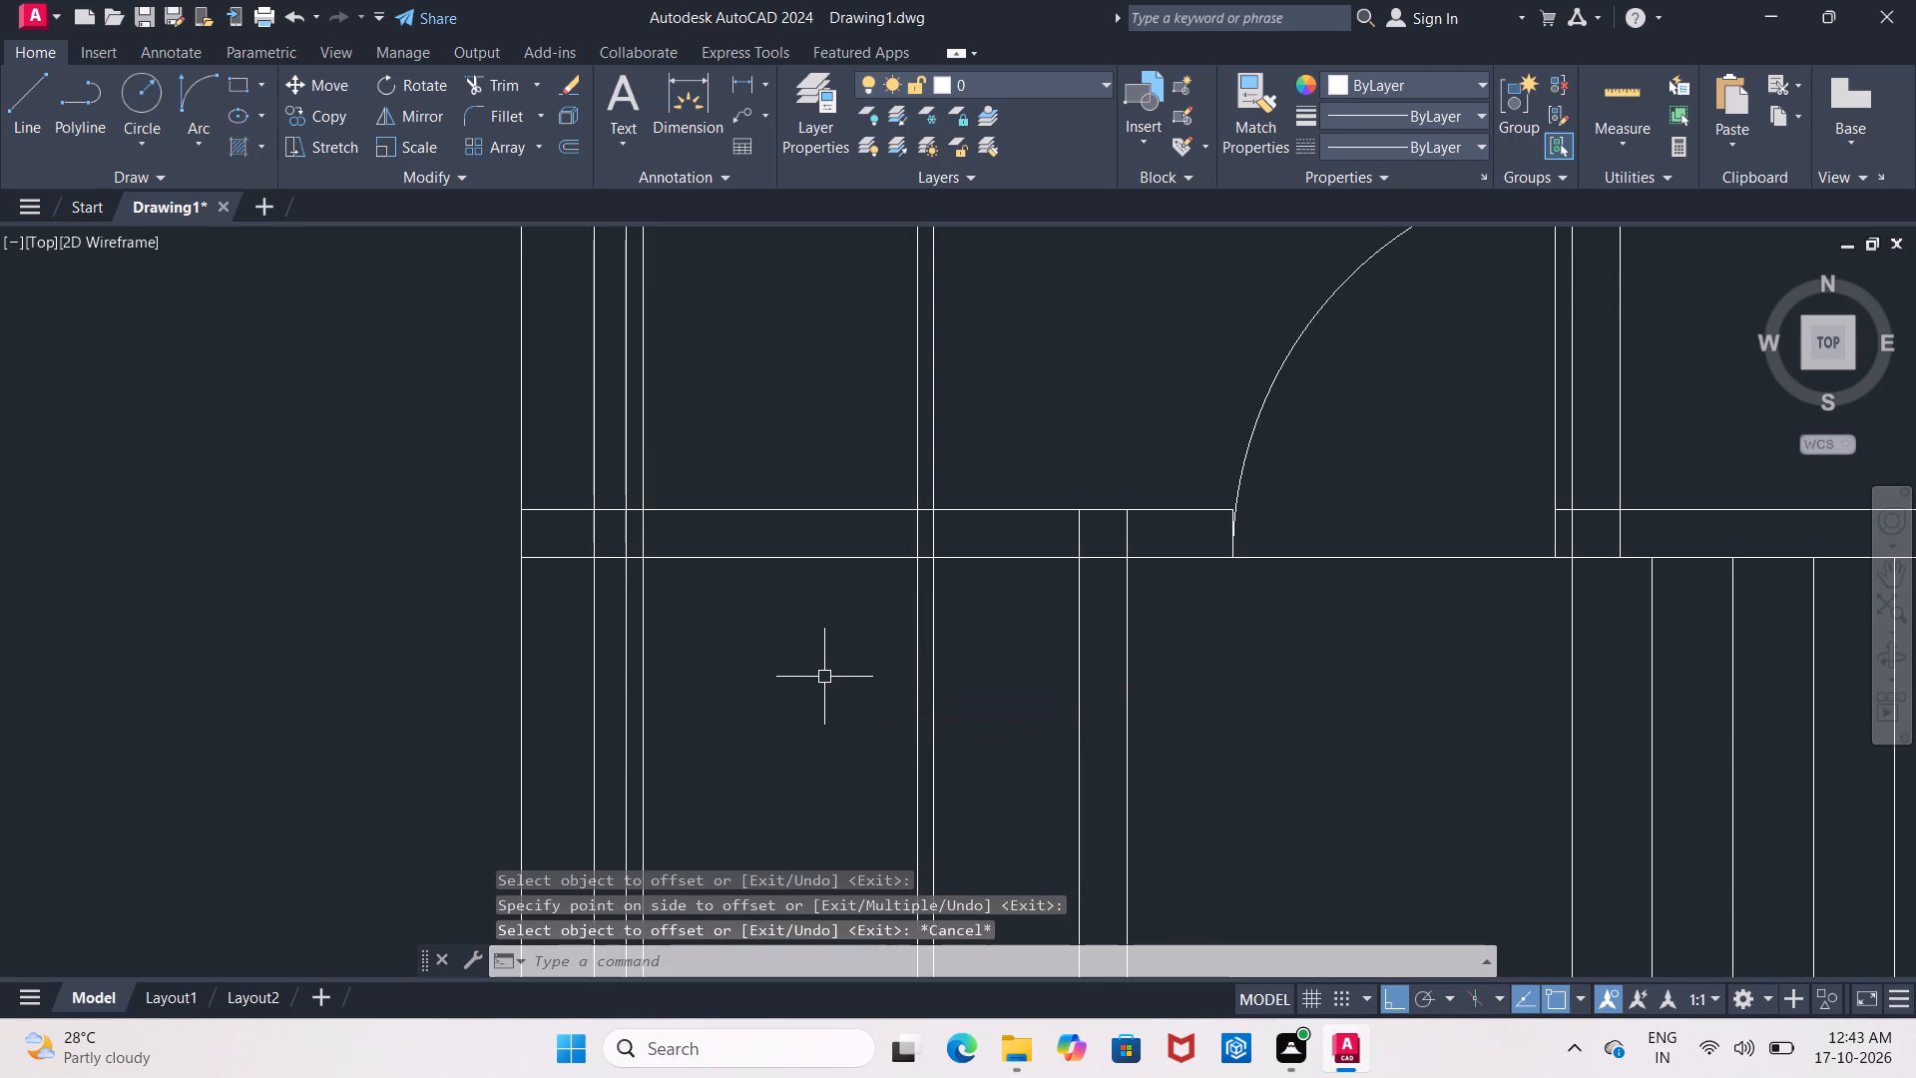
Offset the upper line of the horizontal wall 3' down into the lower-left room.
key("o")
key("Return")
key("3")
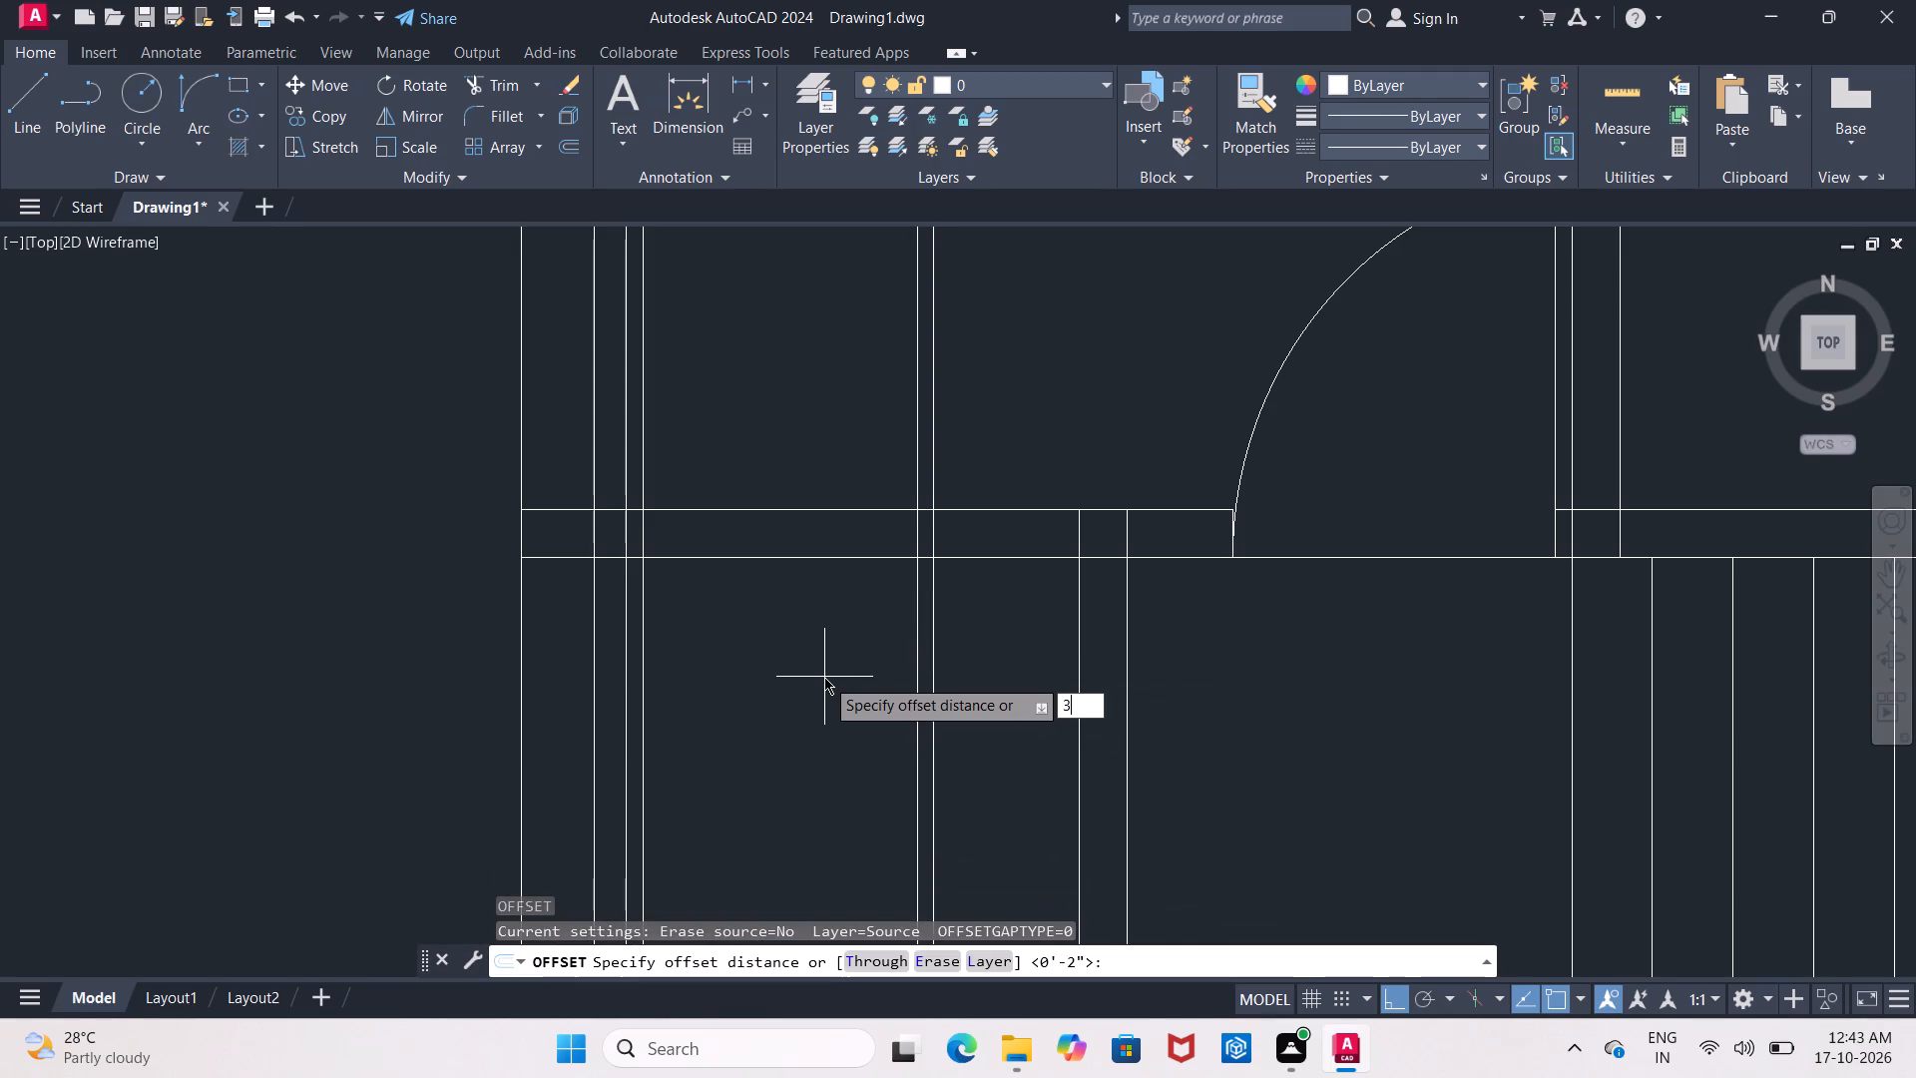
key("apostrophe")
key("Return")
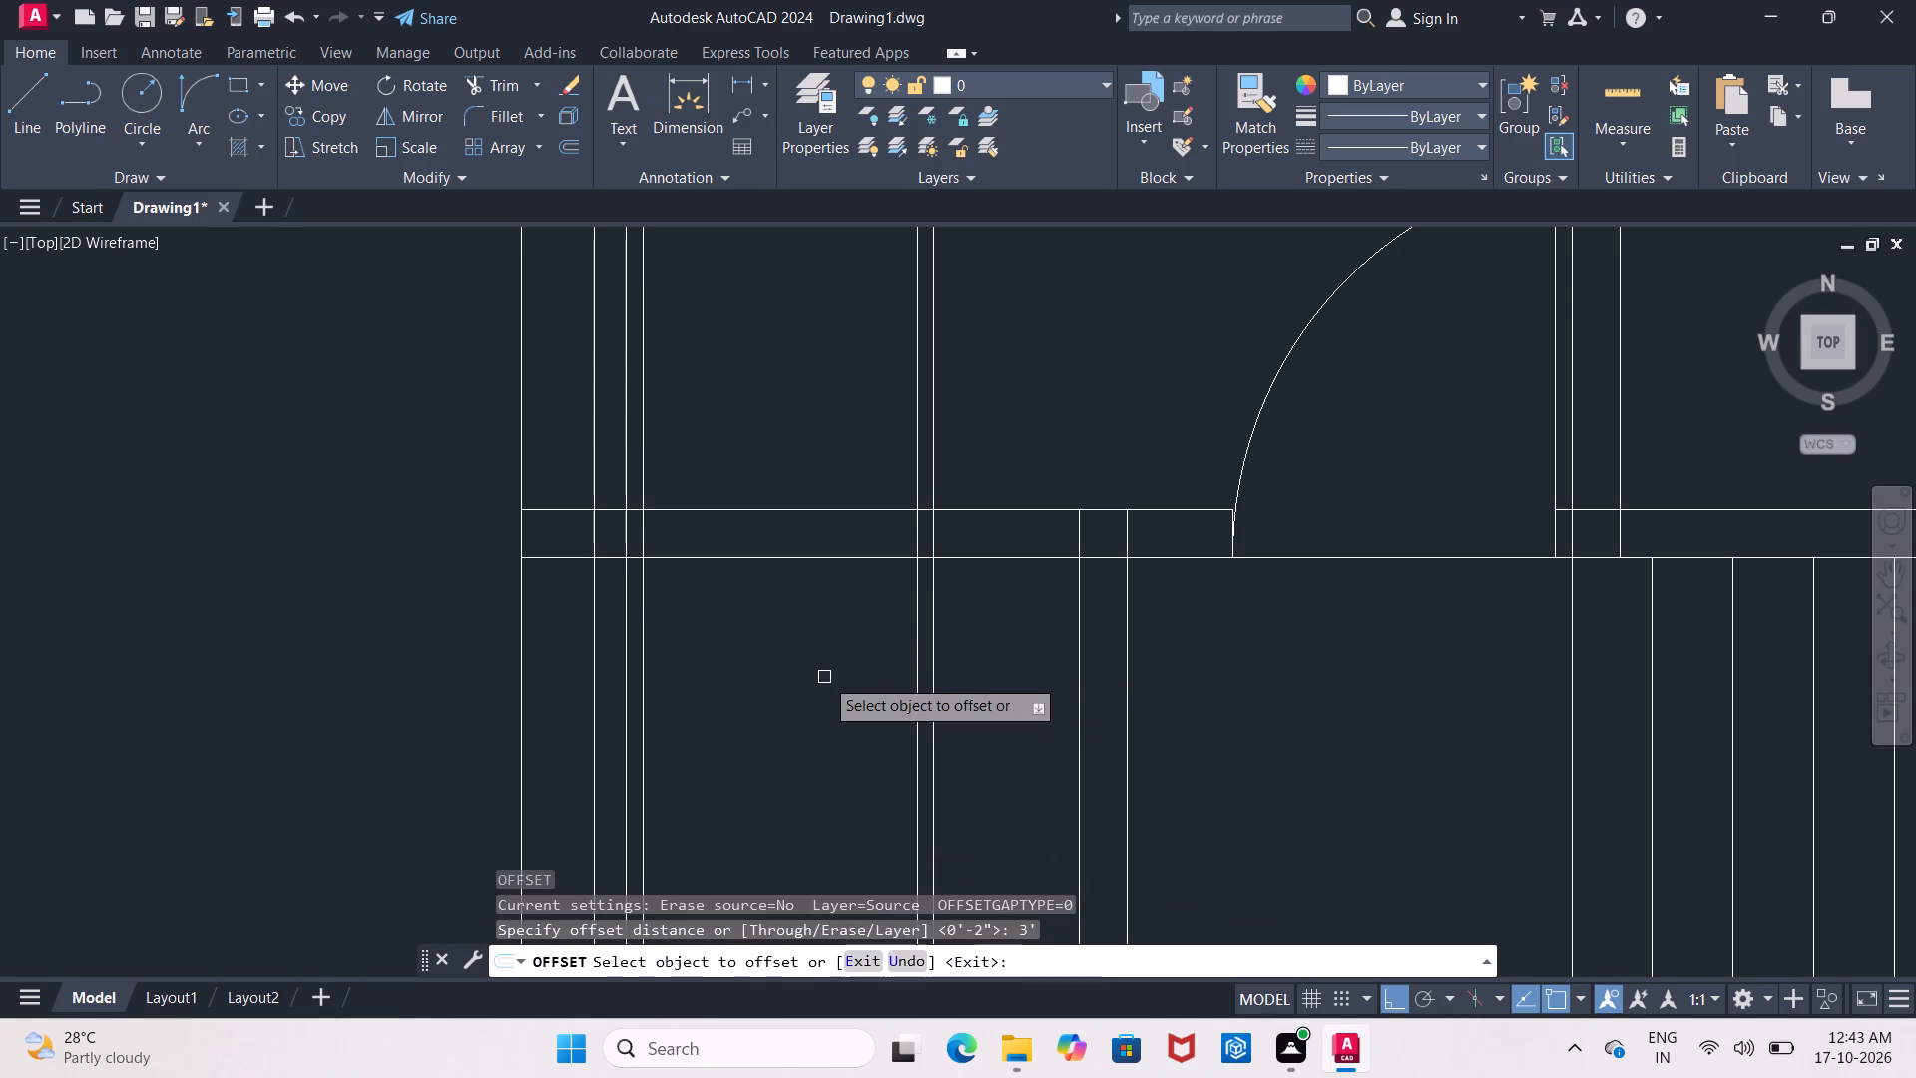
left_click(784, 512)
left_click(766, 663)
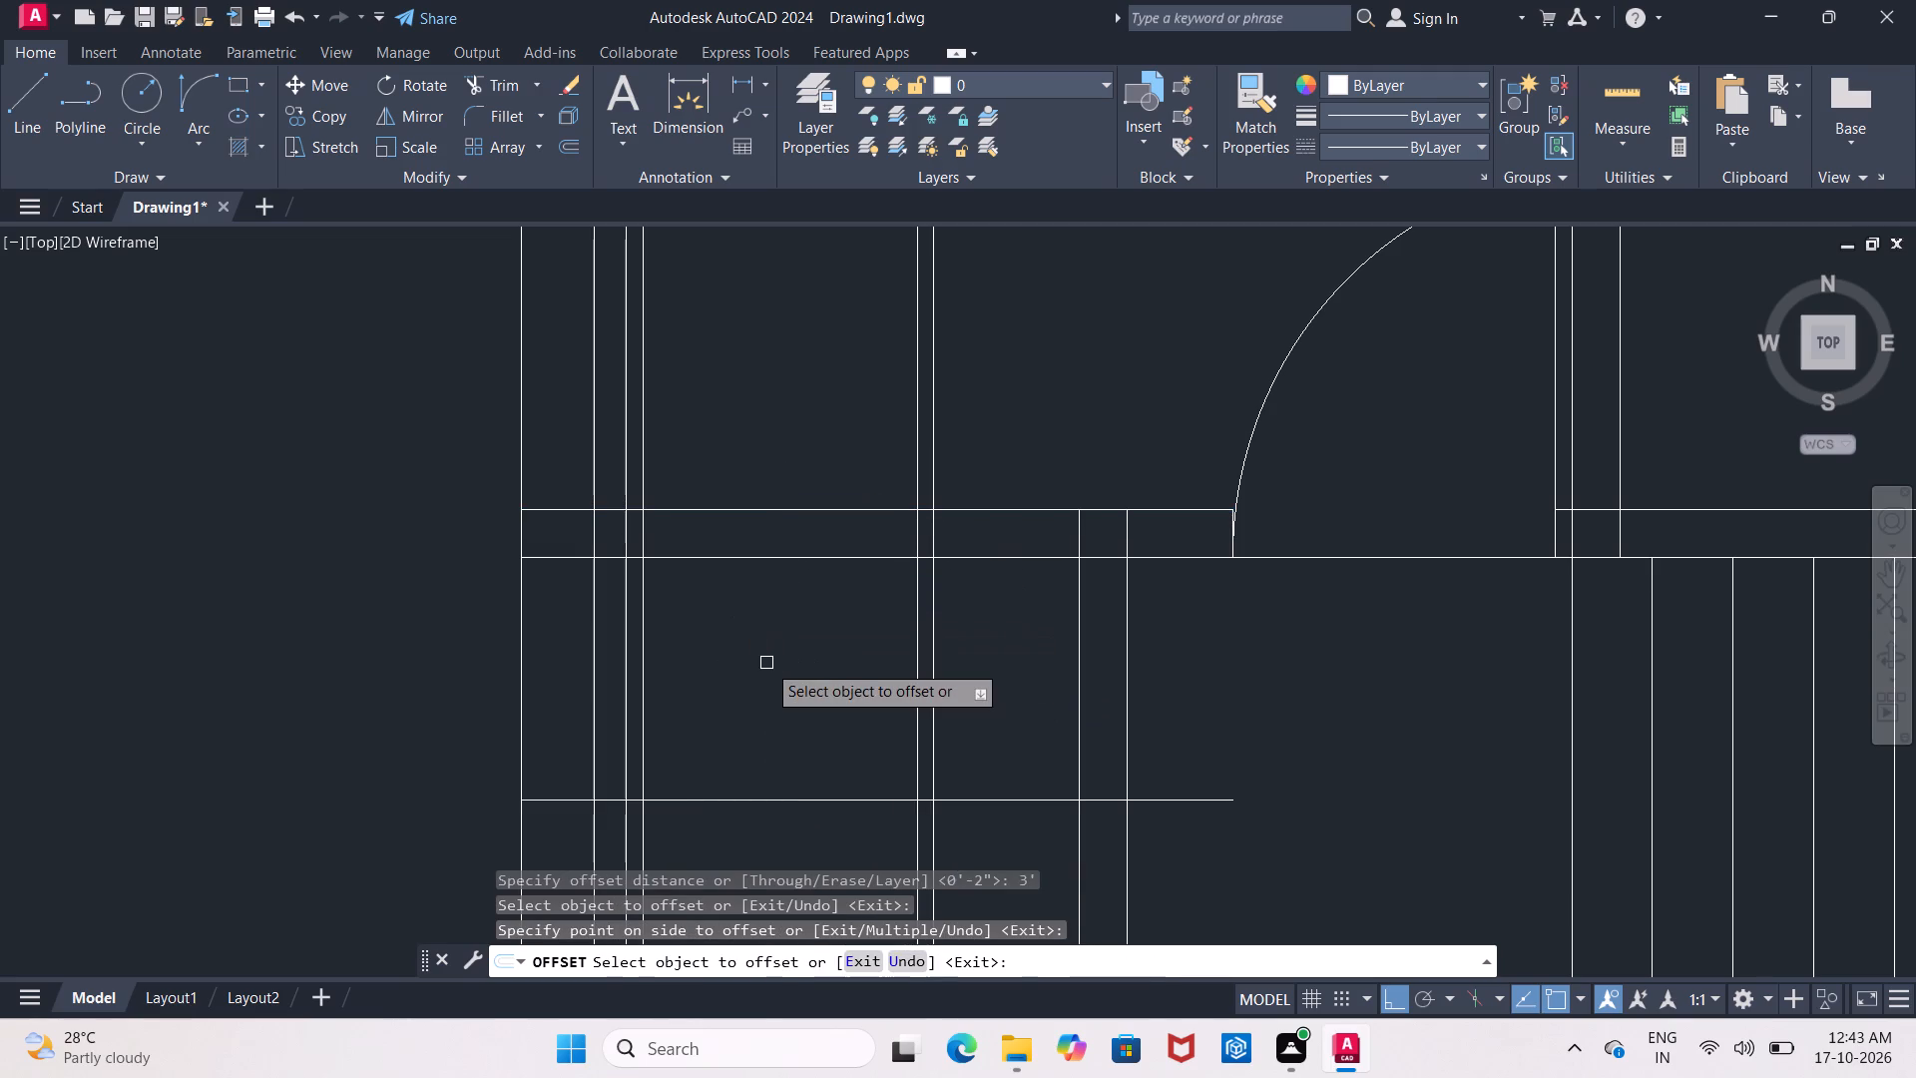
key("Escape")
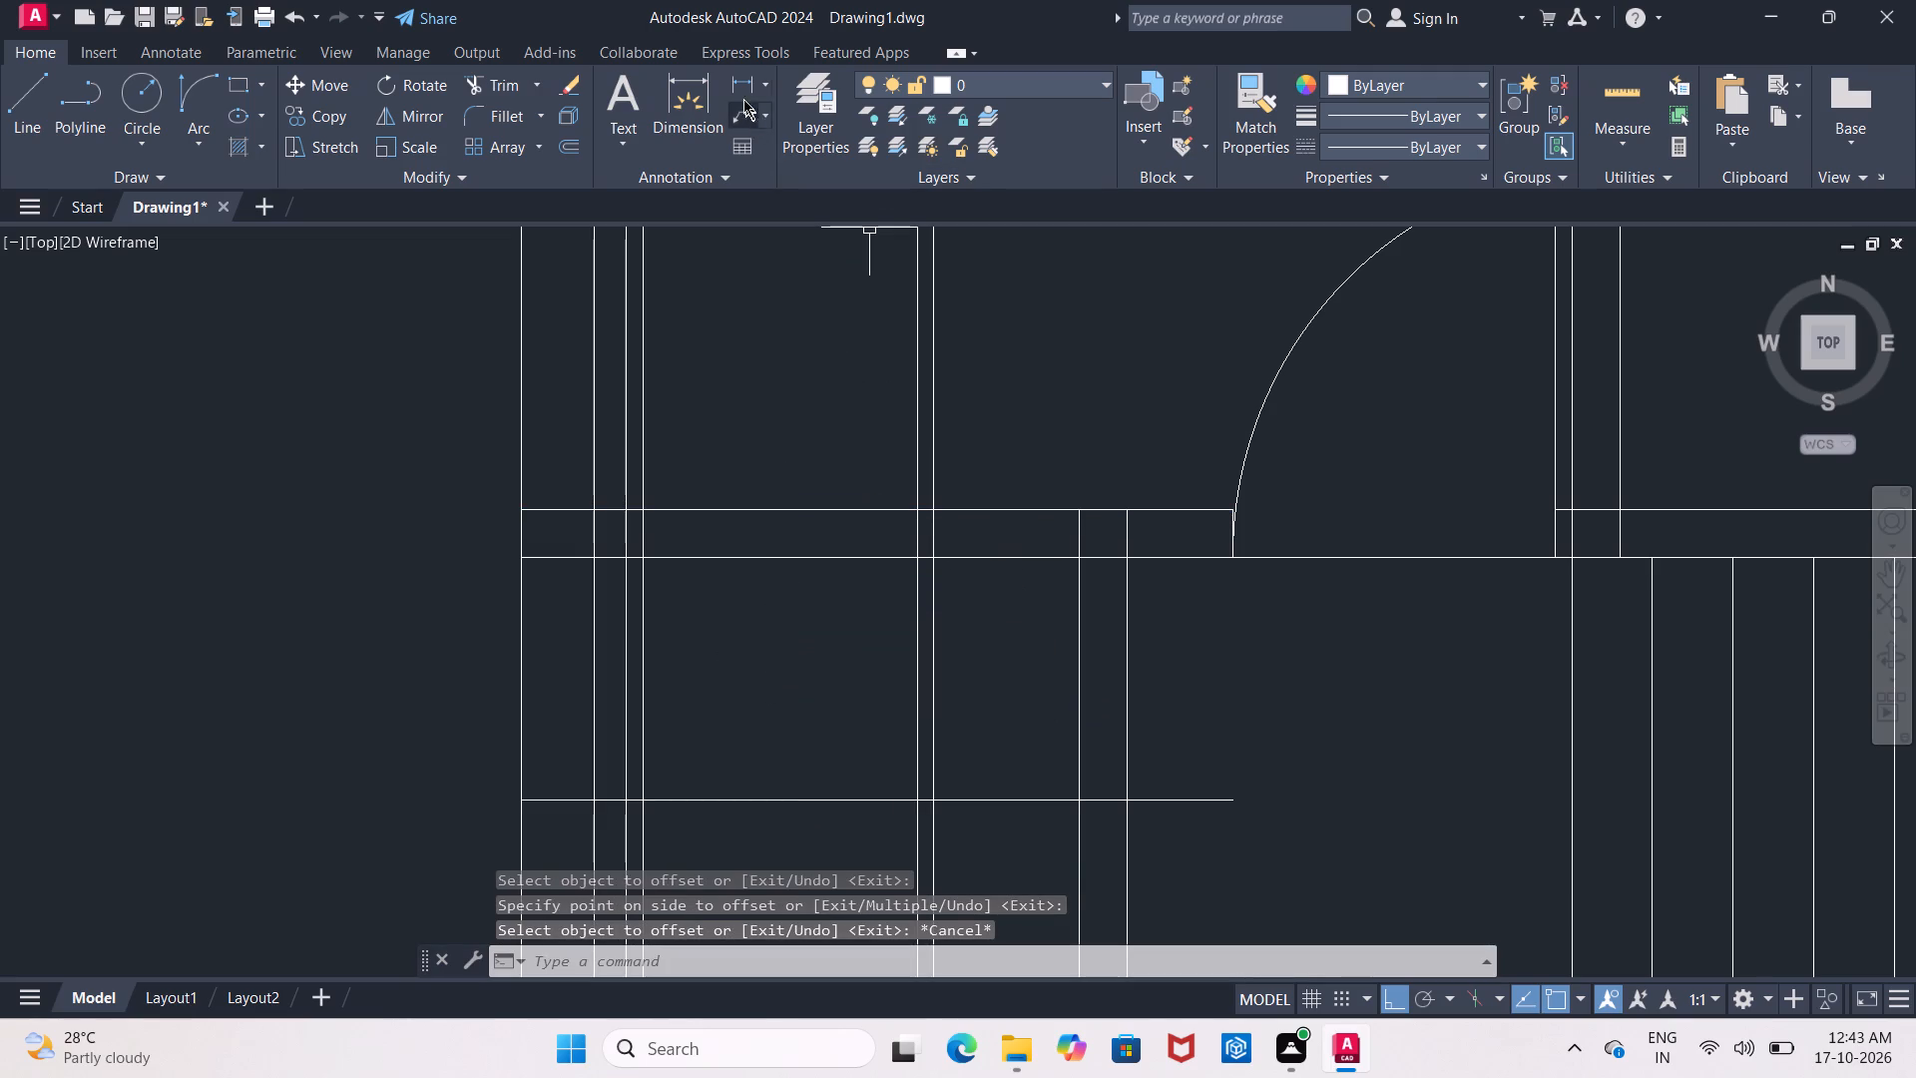
Measure the clear width between the innermost door guides along the top of the horizontal wall with a linear dimension.
left_click(742, 88)
left_click(644, 505)
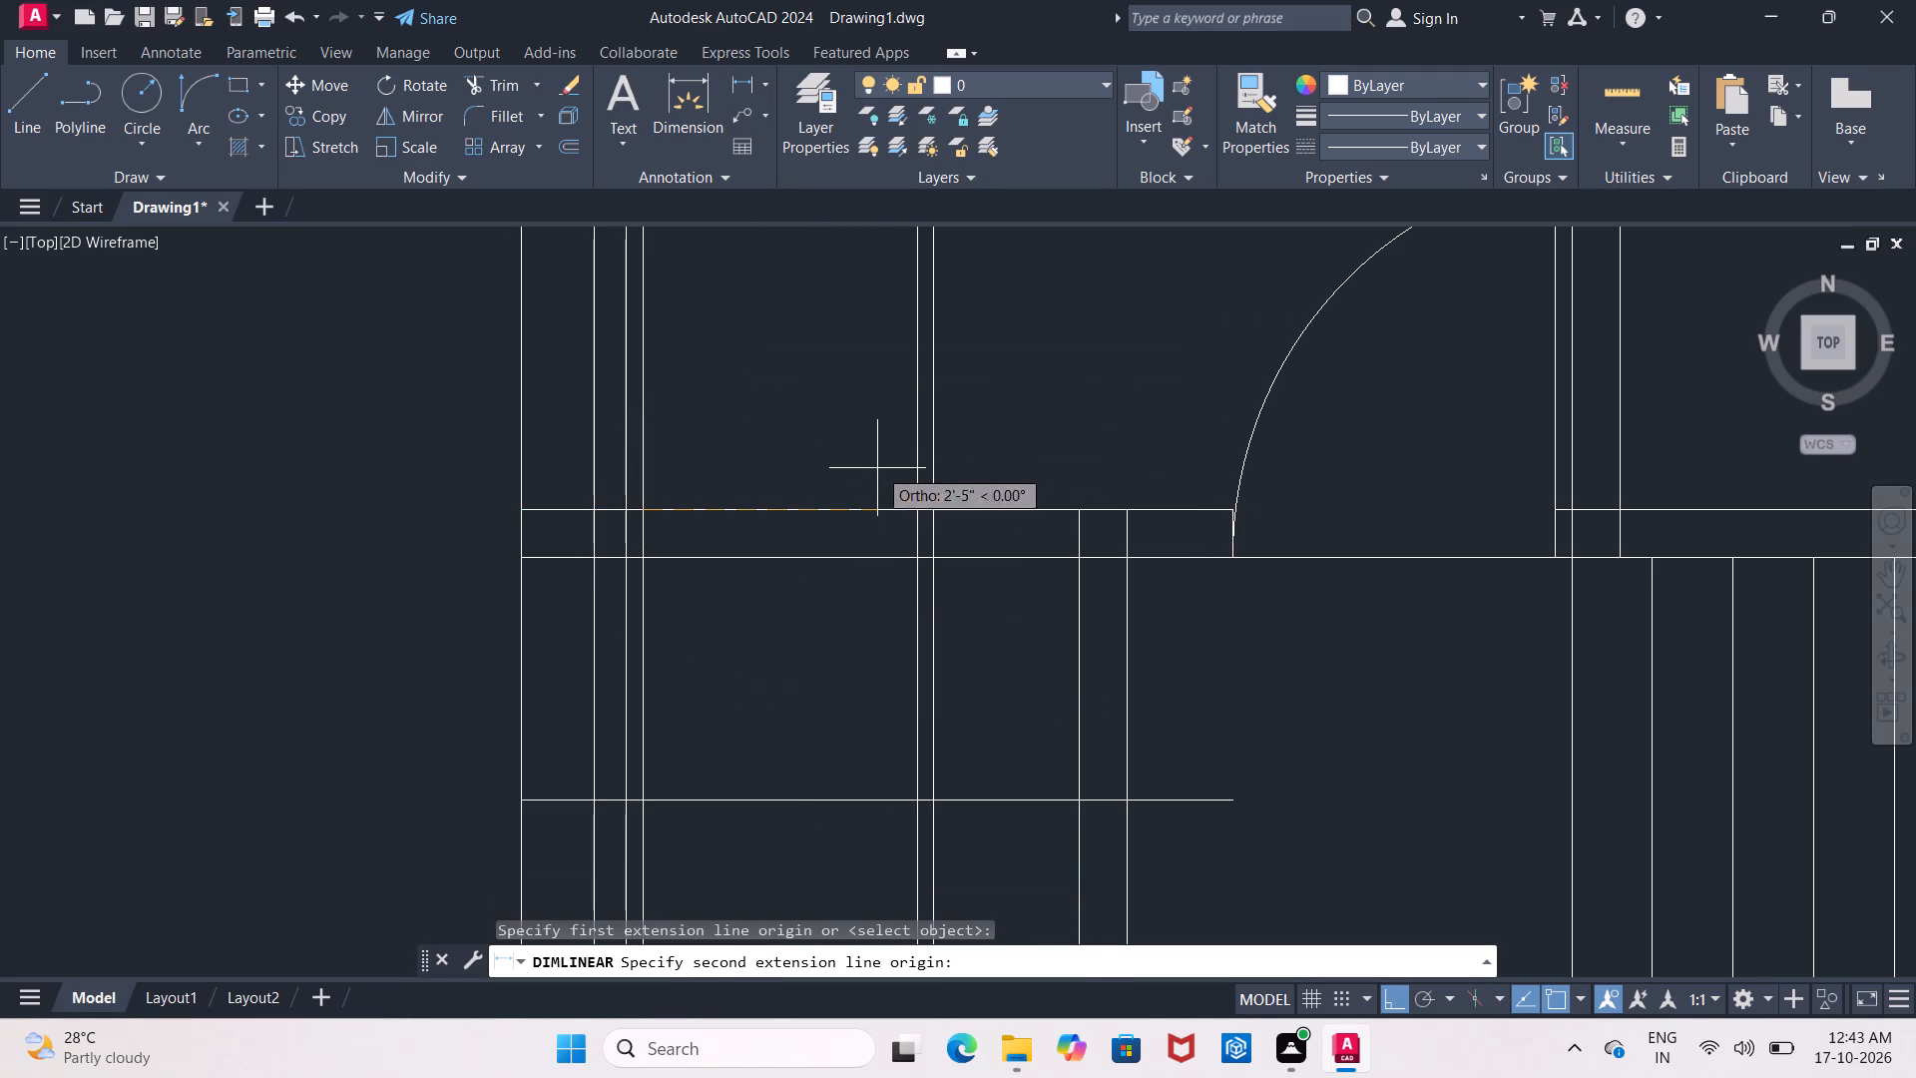
left_click(910, 510)
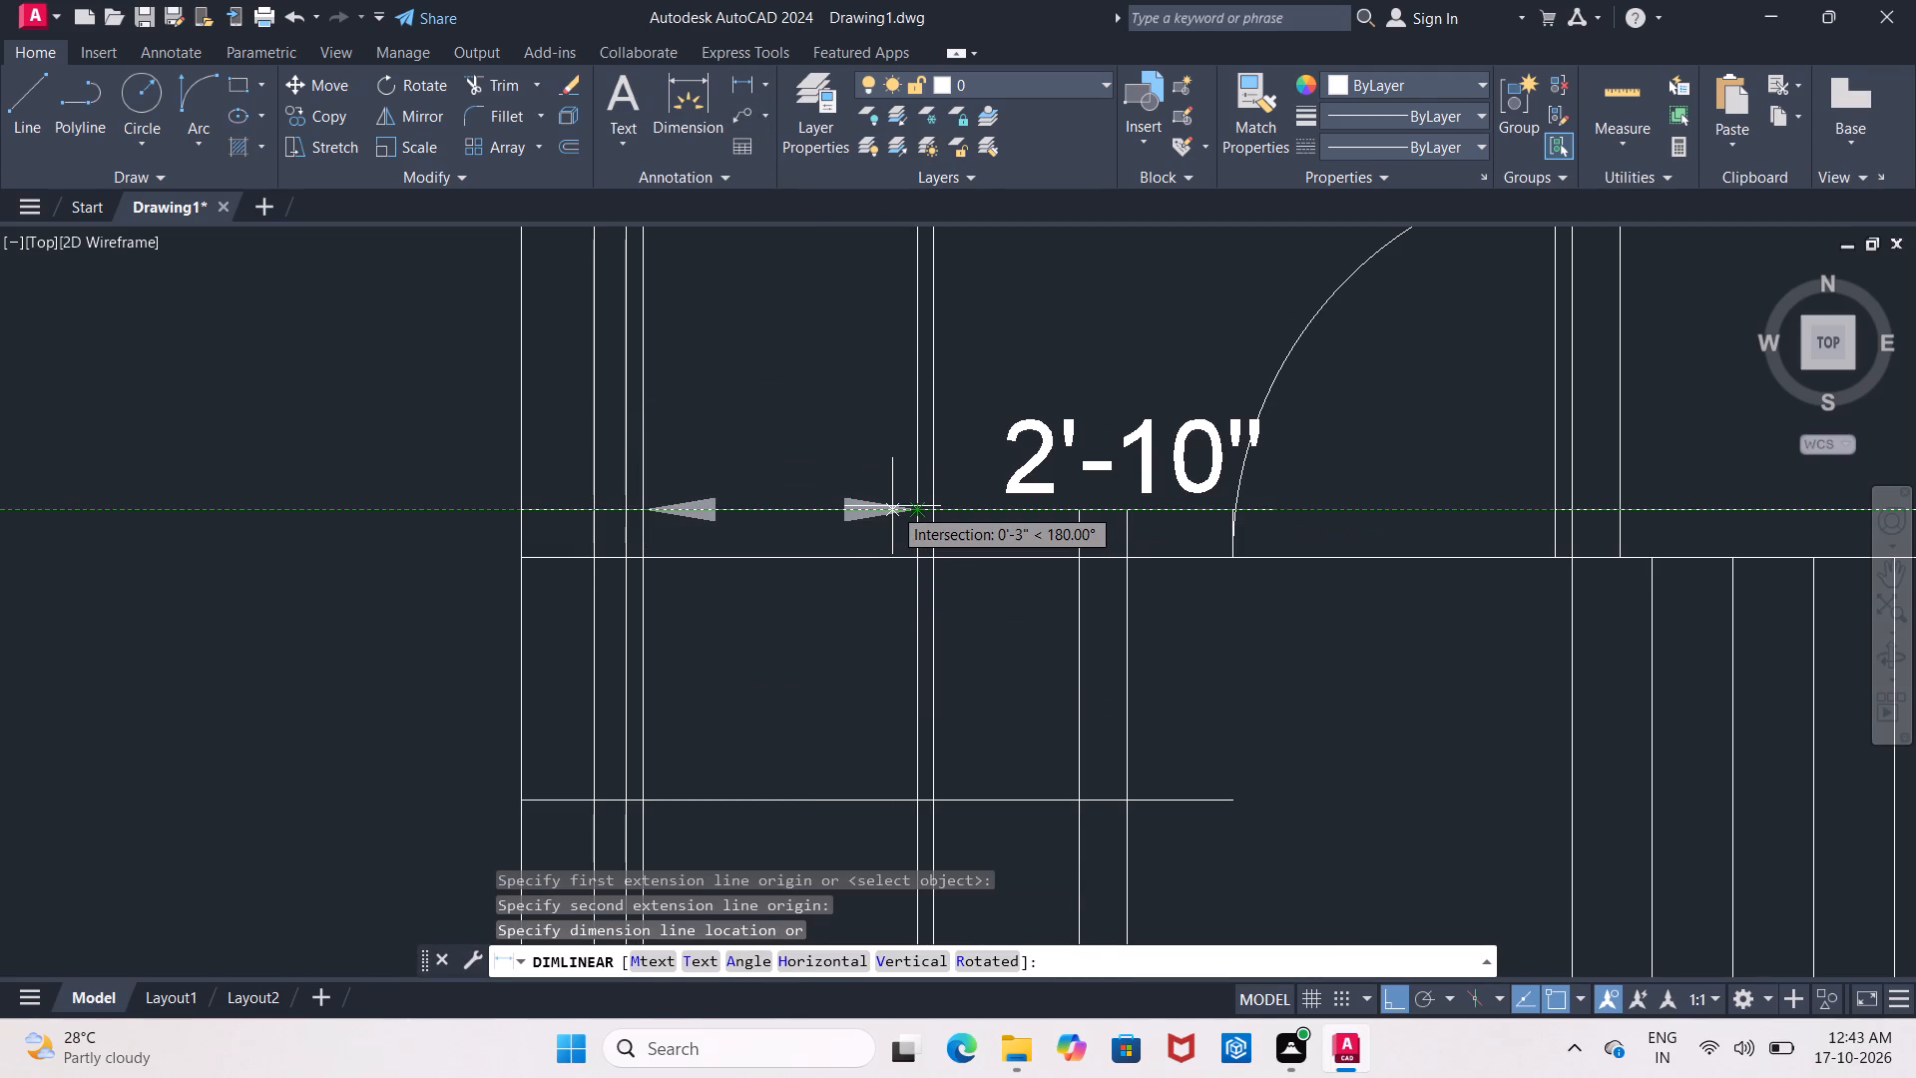
key("Escape")
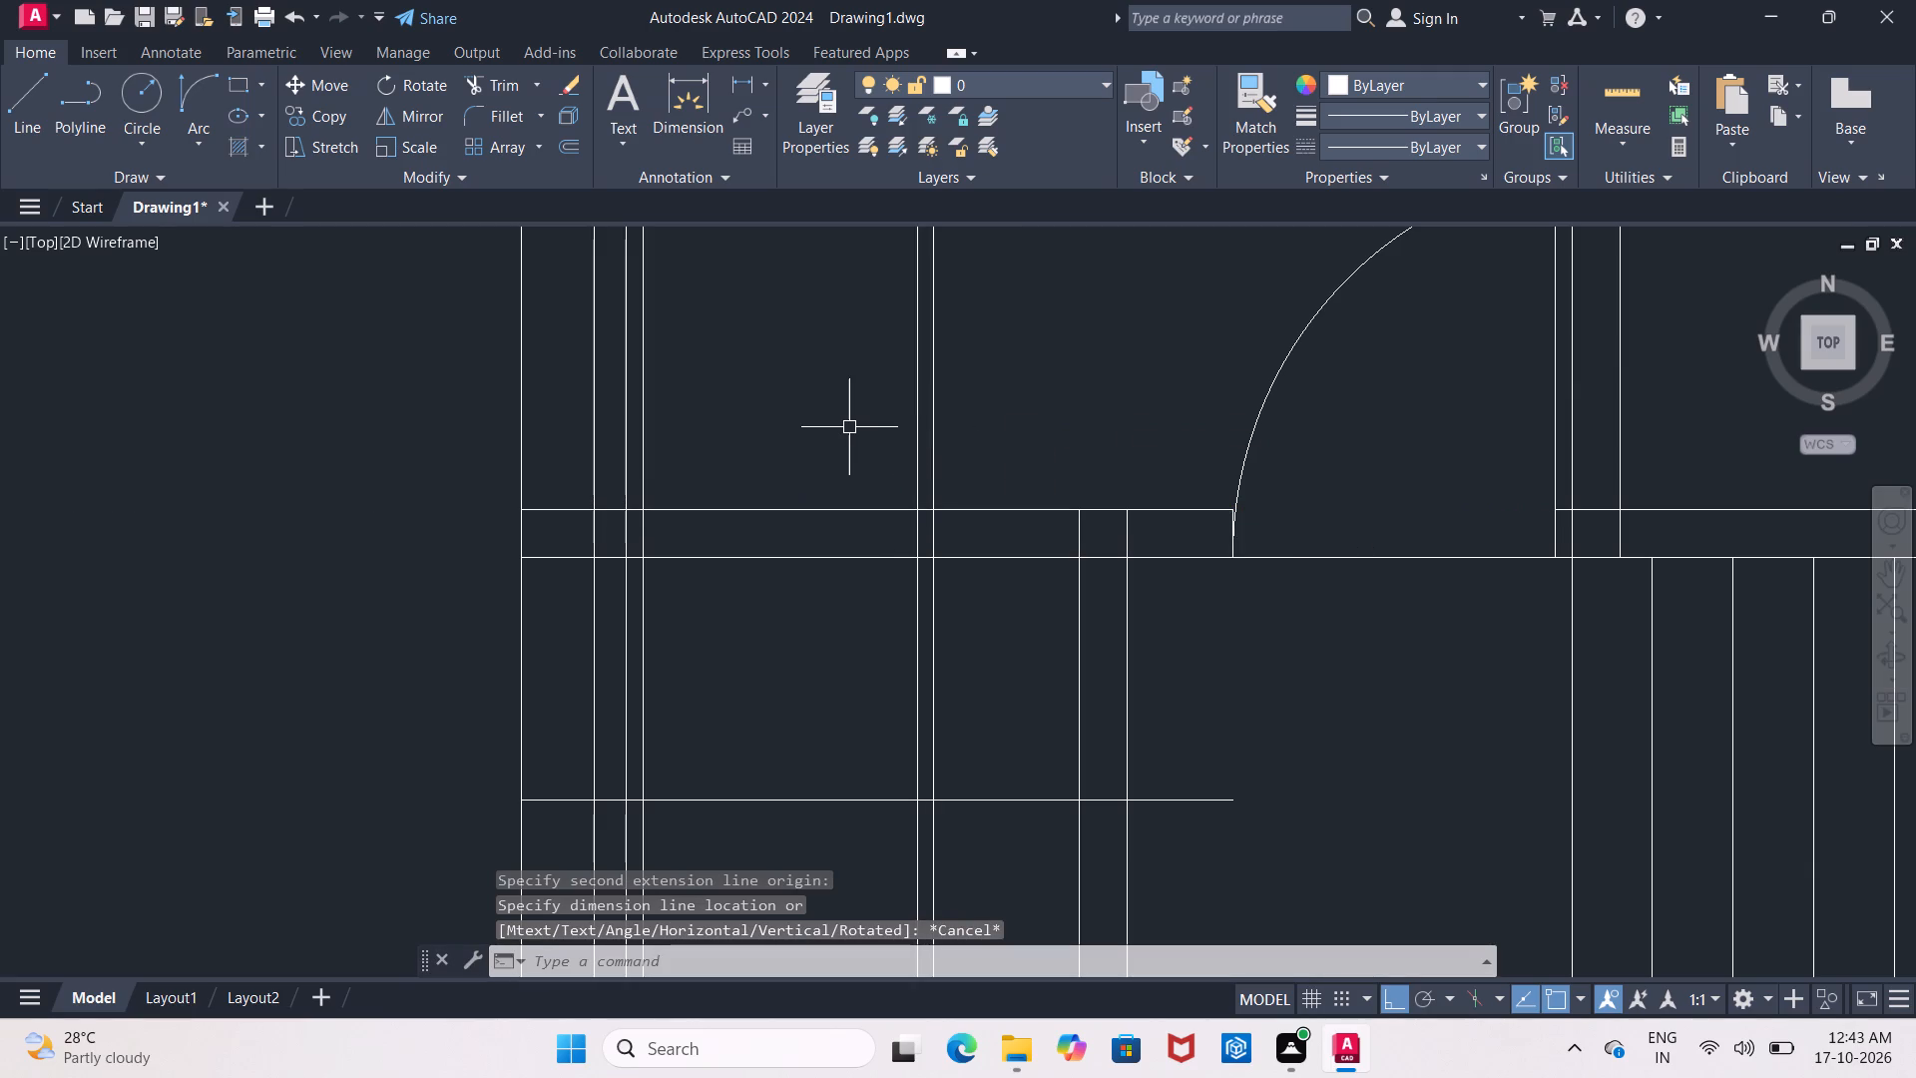
Offset the innermost guide beside the left outer wall 1'5" to the right to mark the middle of the double door.
key("o")
key("Return")
type("1'5\"")
key("Return")
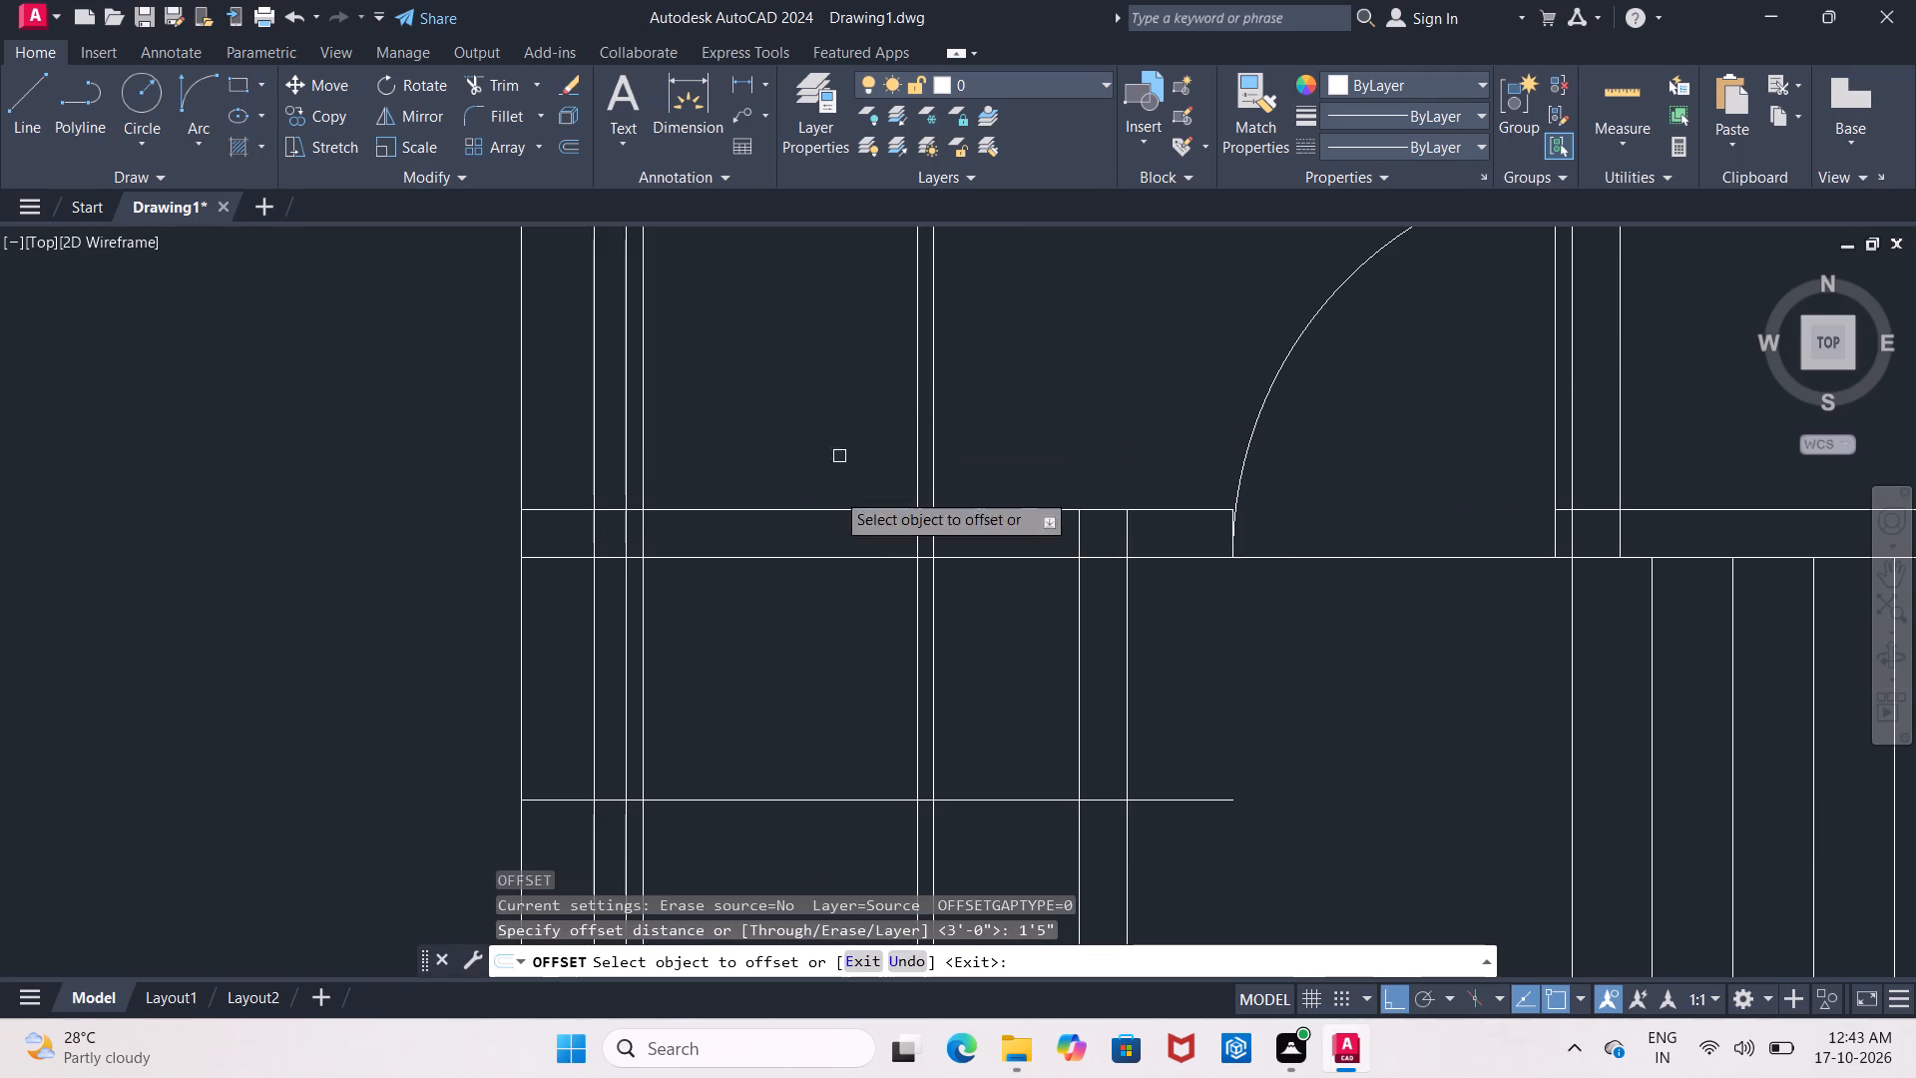
left_click(642, 702)
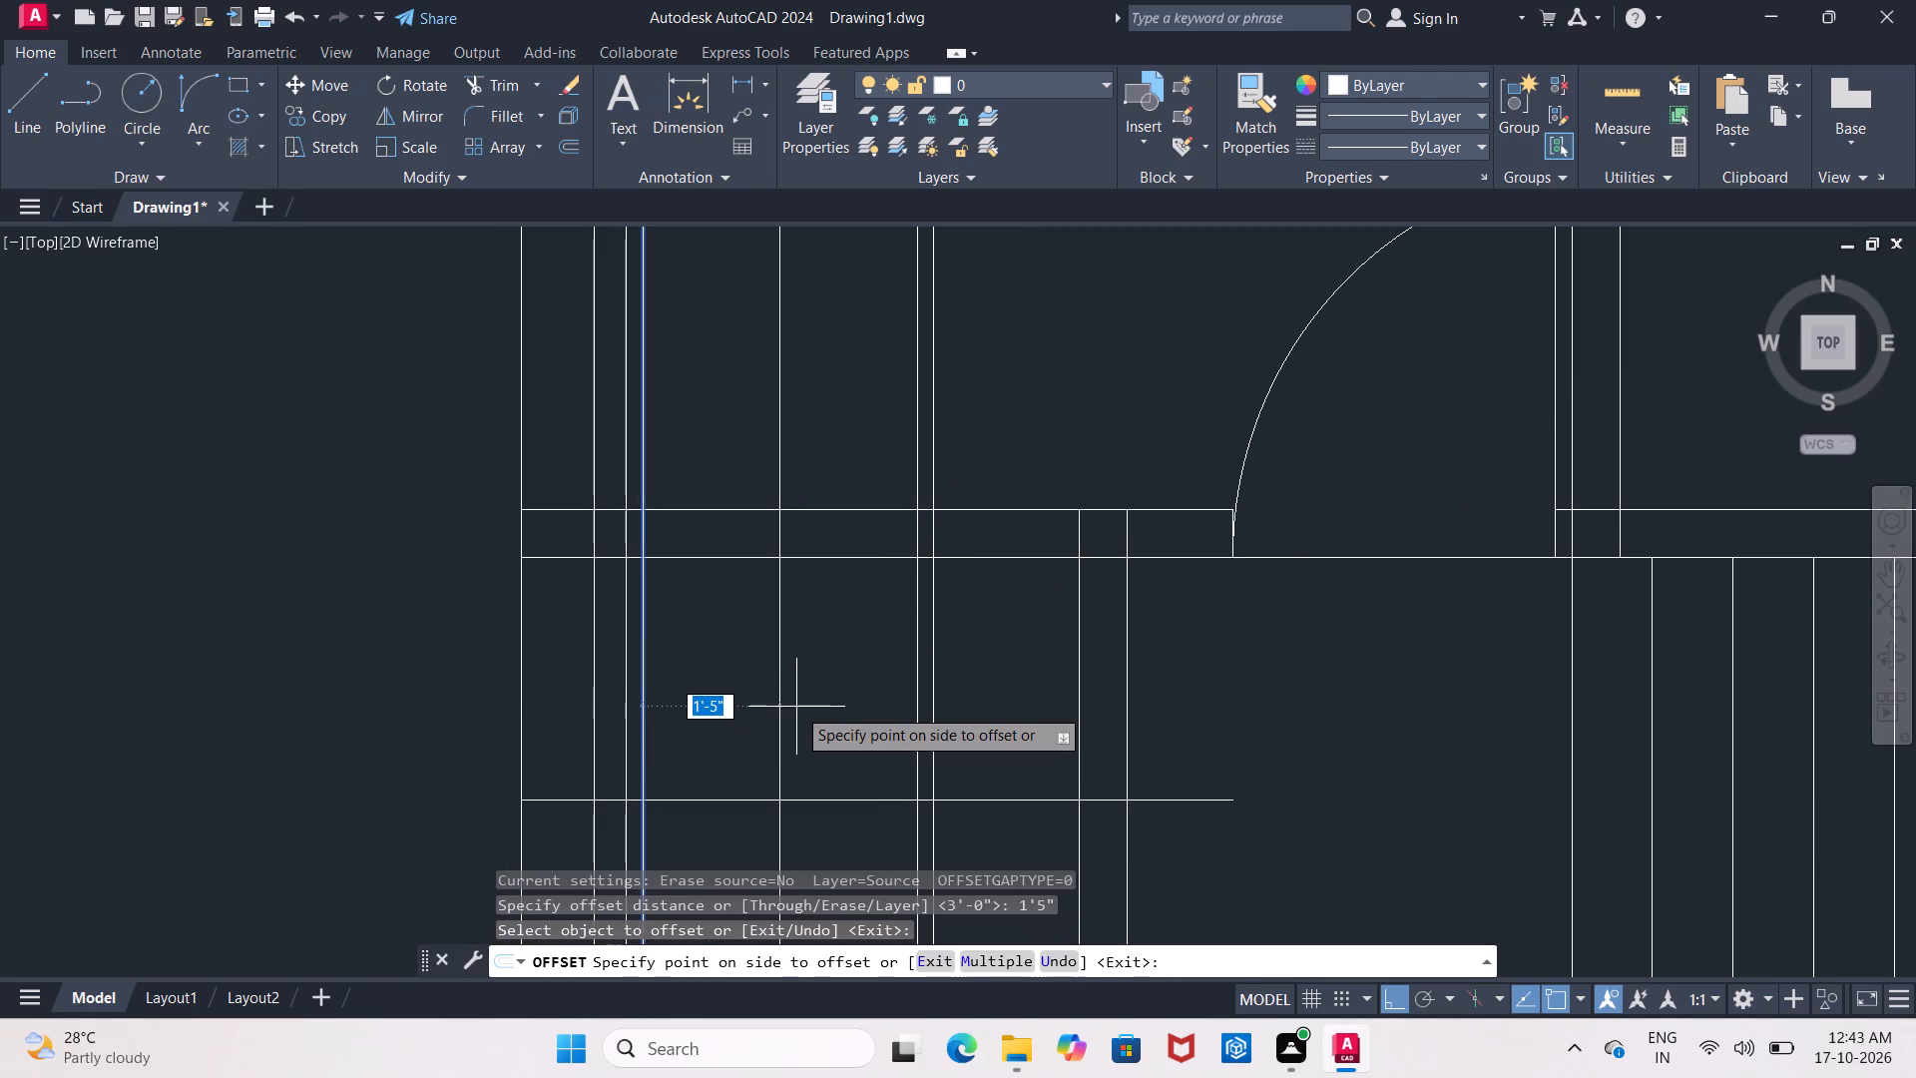
left_click(796, 707)
key("Escape")
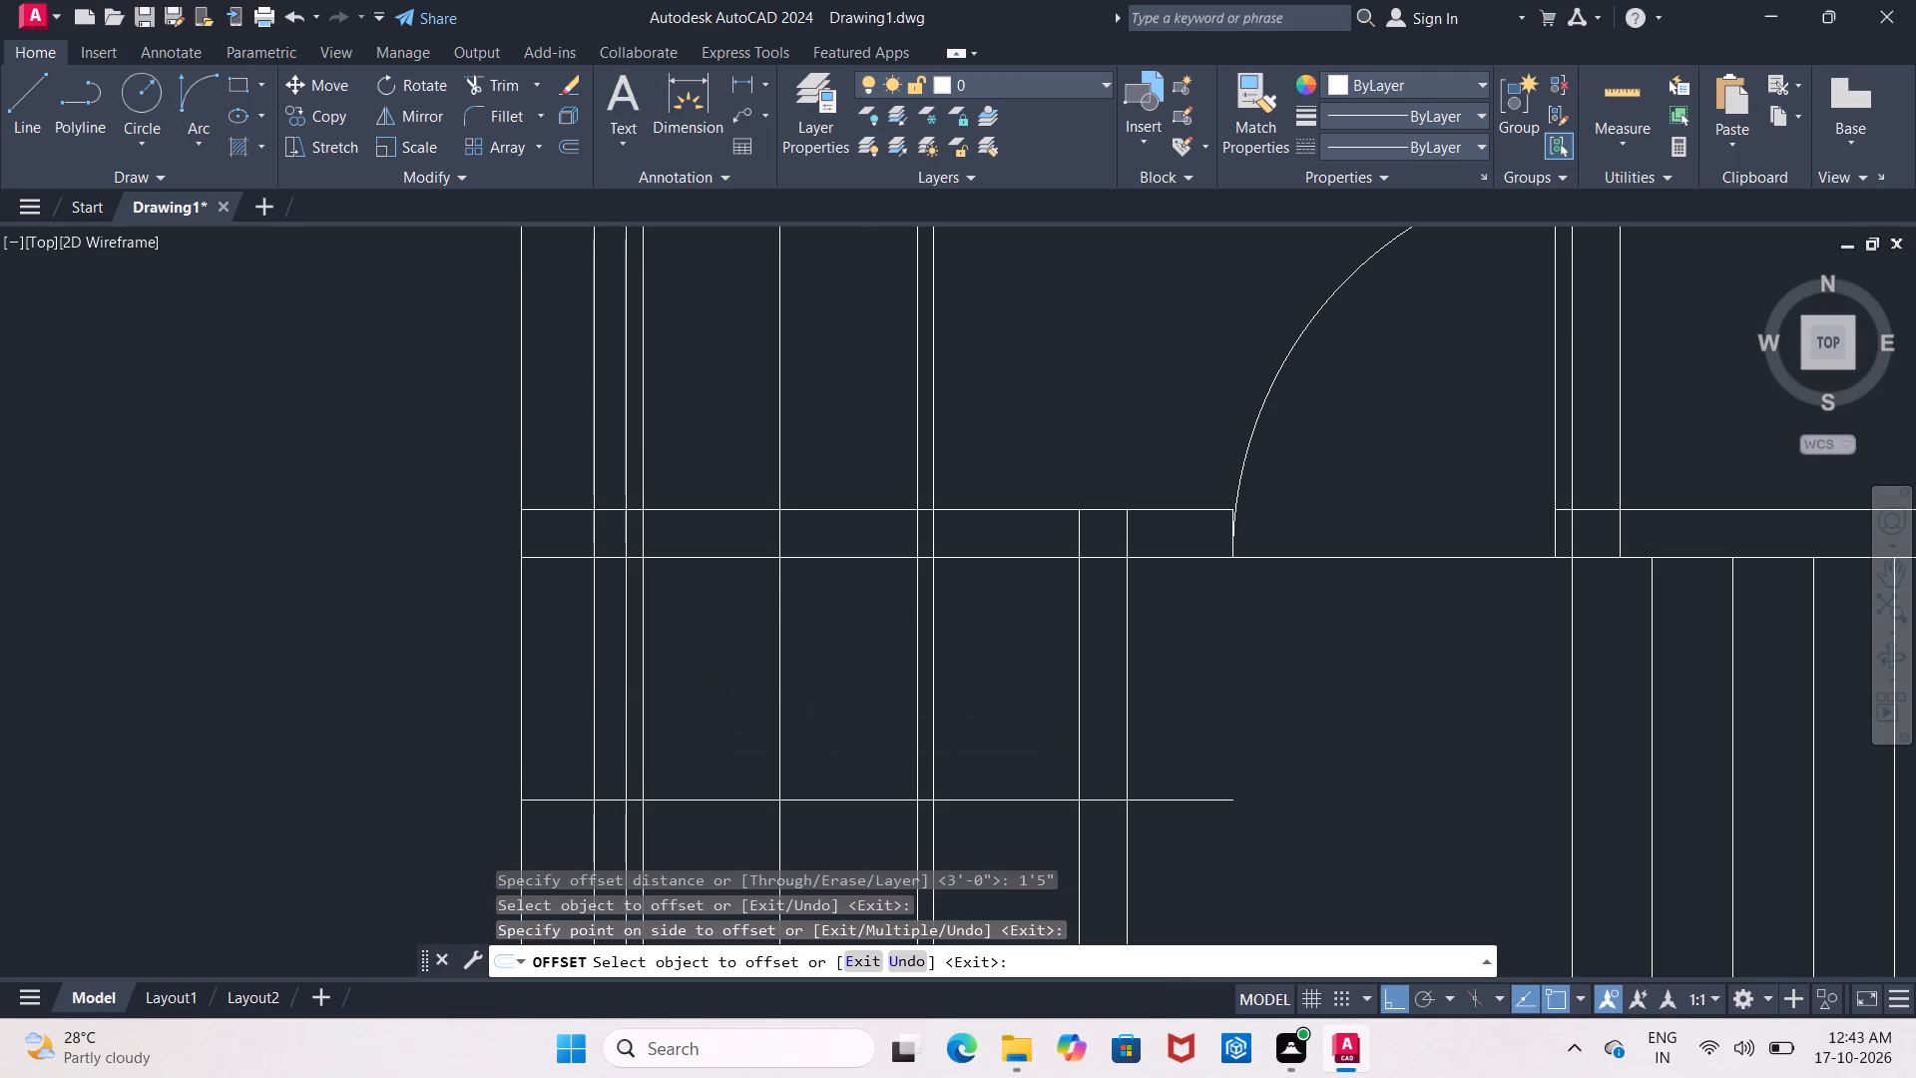
Trim the two innermost door guides below the 3' offset line, and that line's piece between the two left-hand guides.
key("t")
key("r")
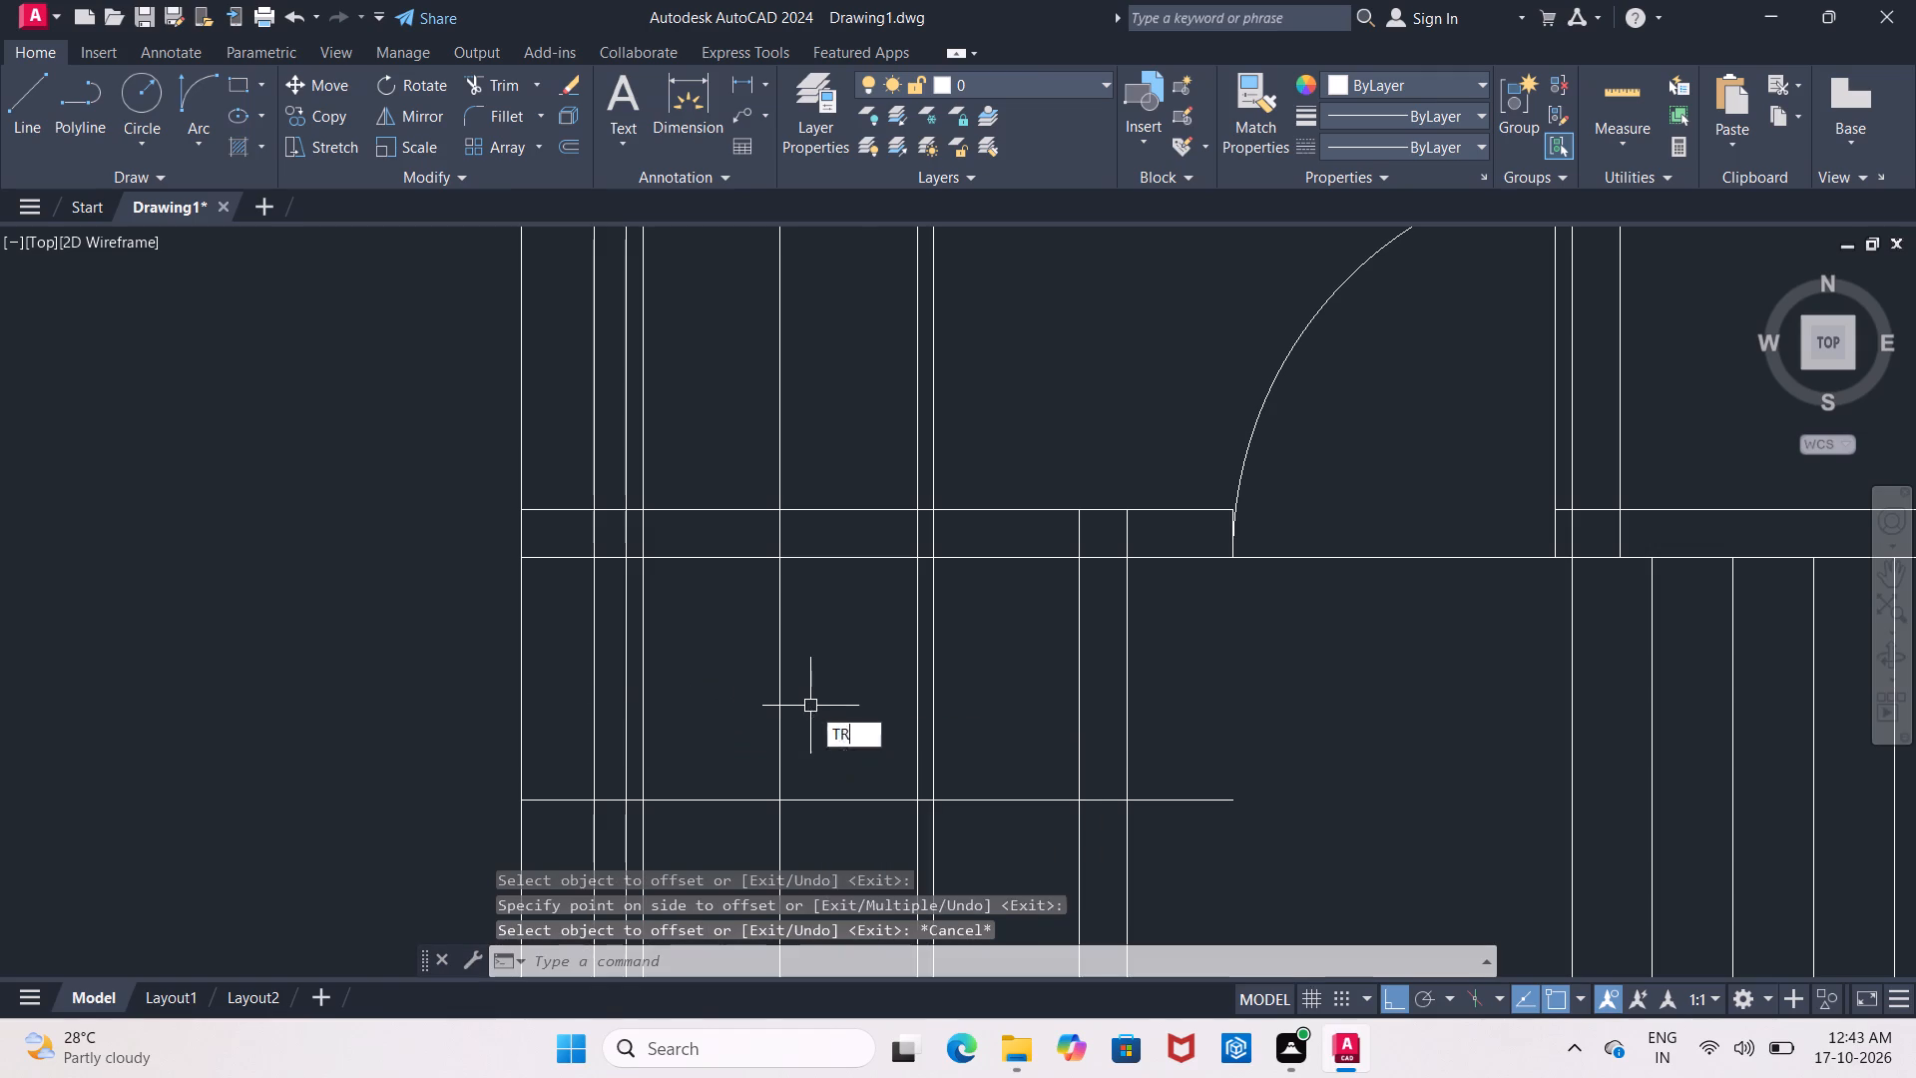
key("Return")
key("Return")
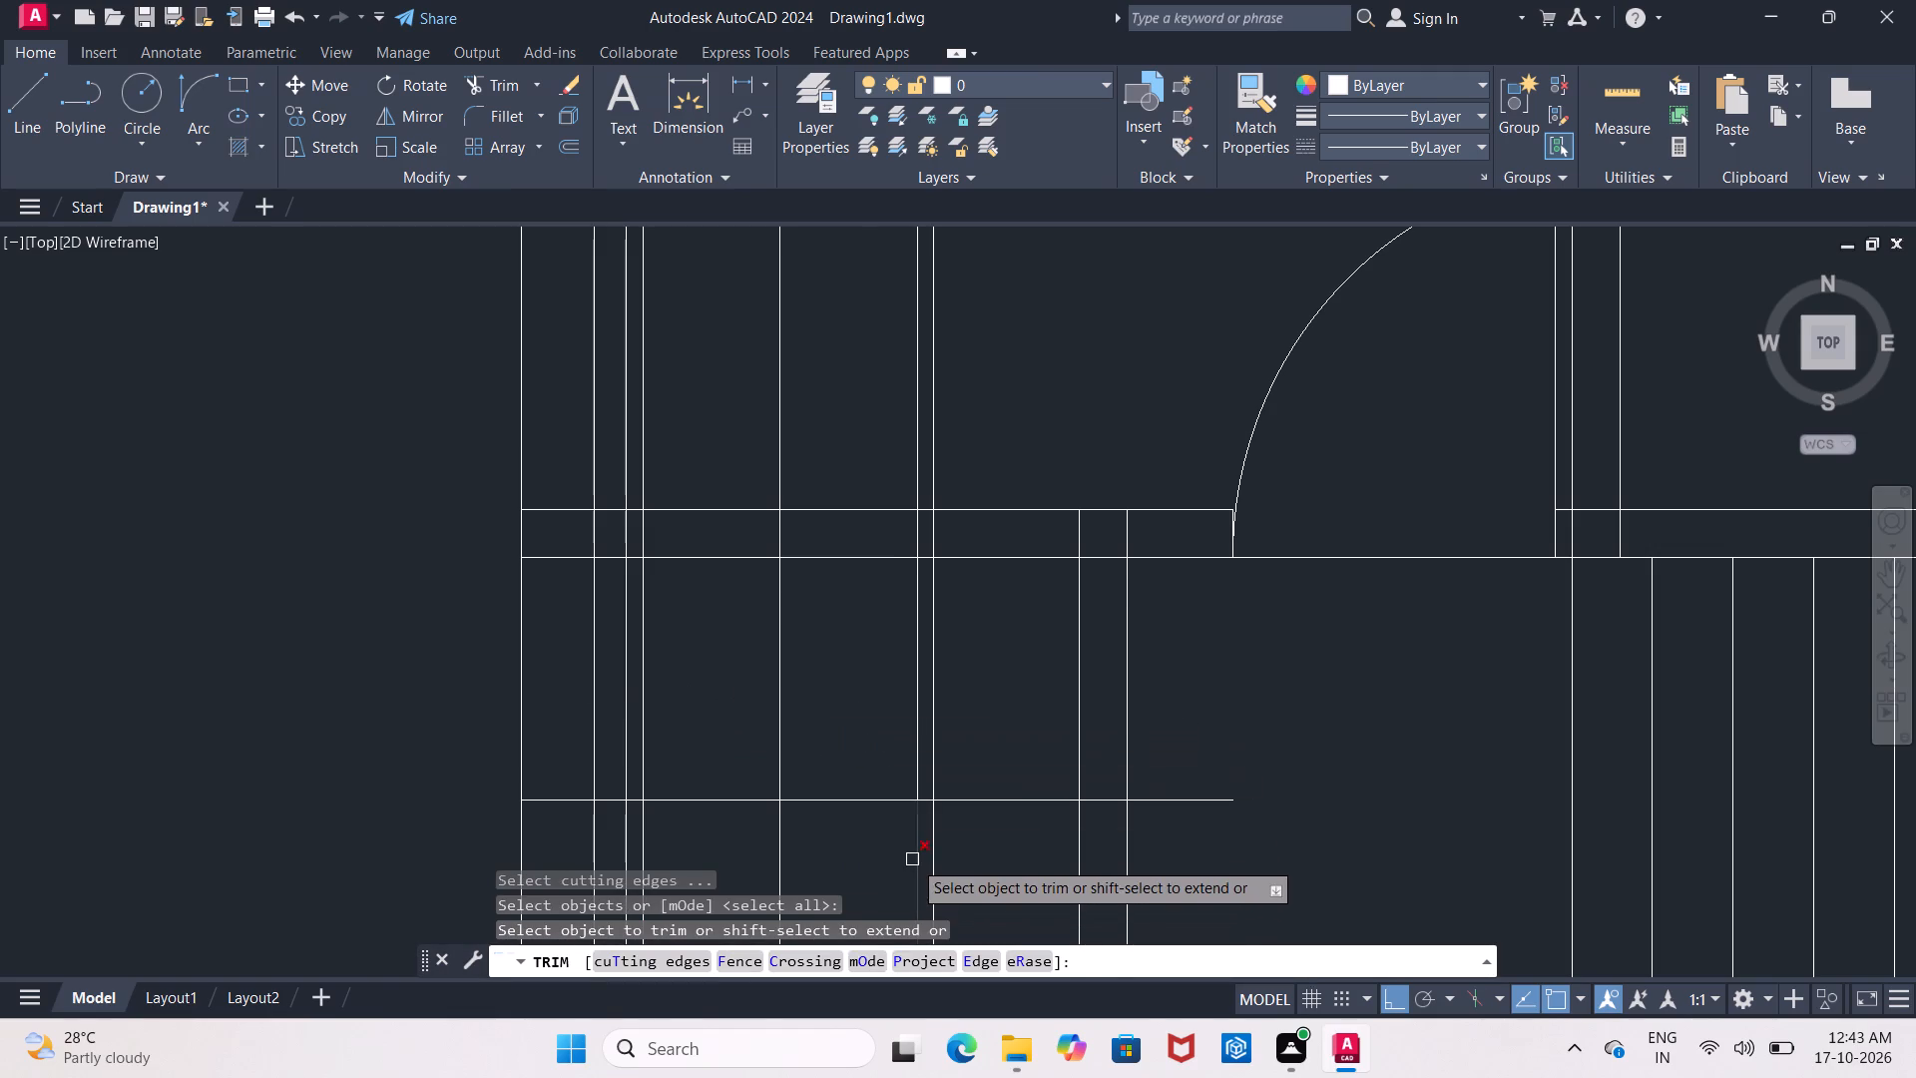
left_click(912, 859)
left_click(647, 834)
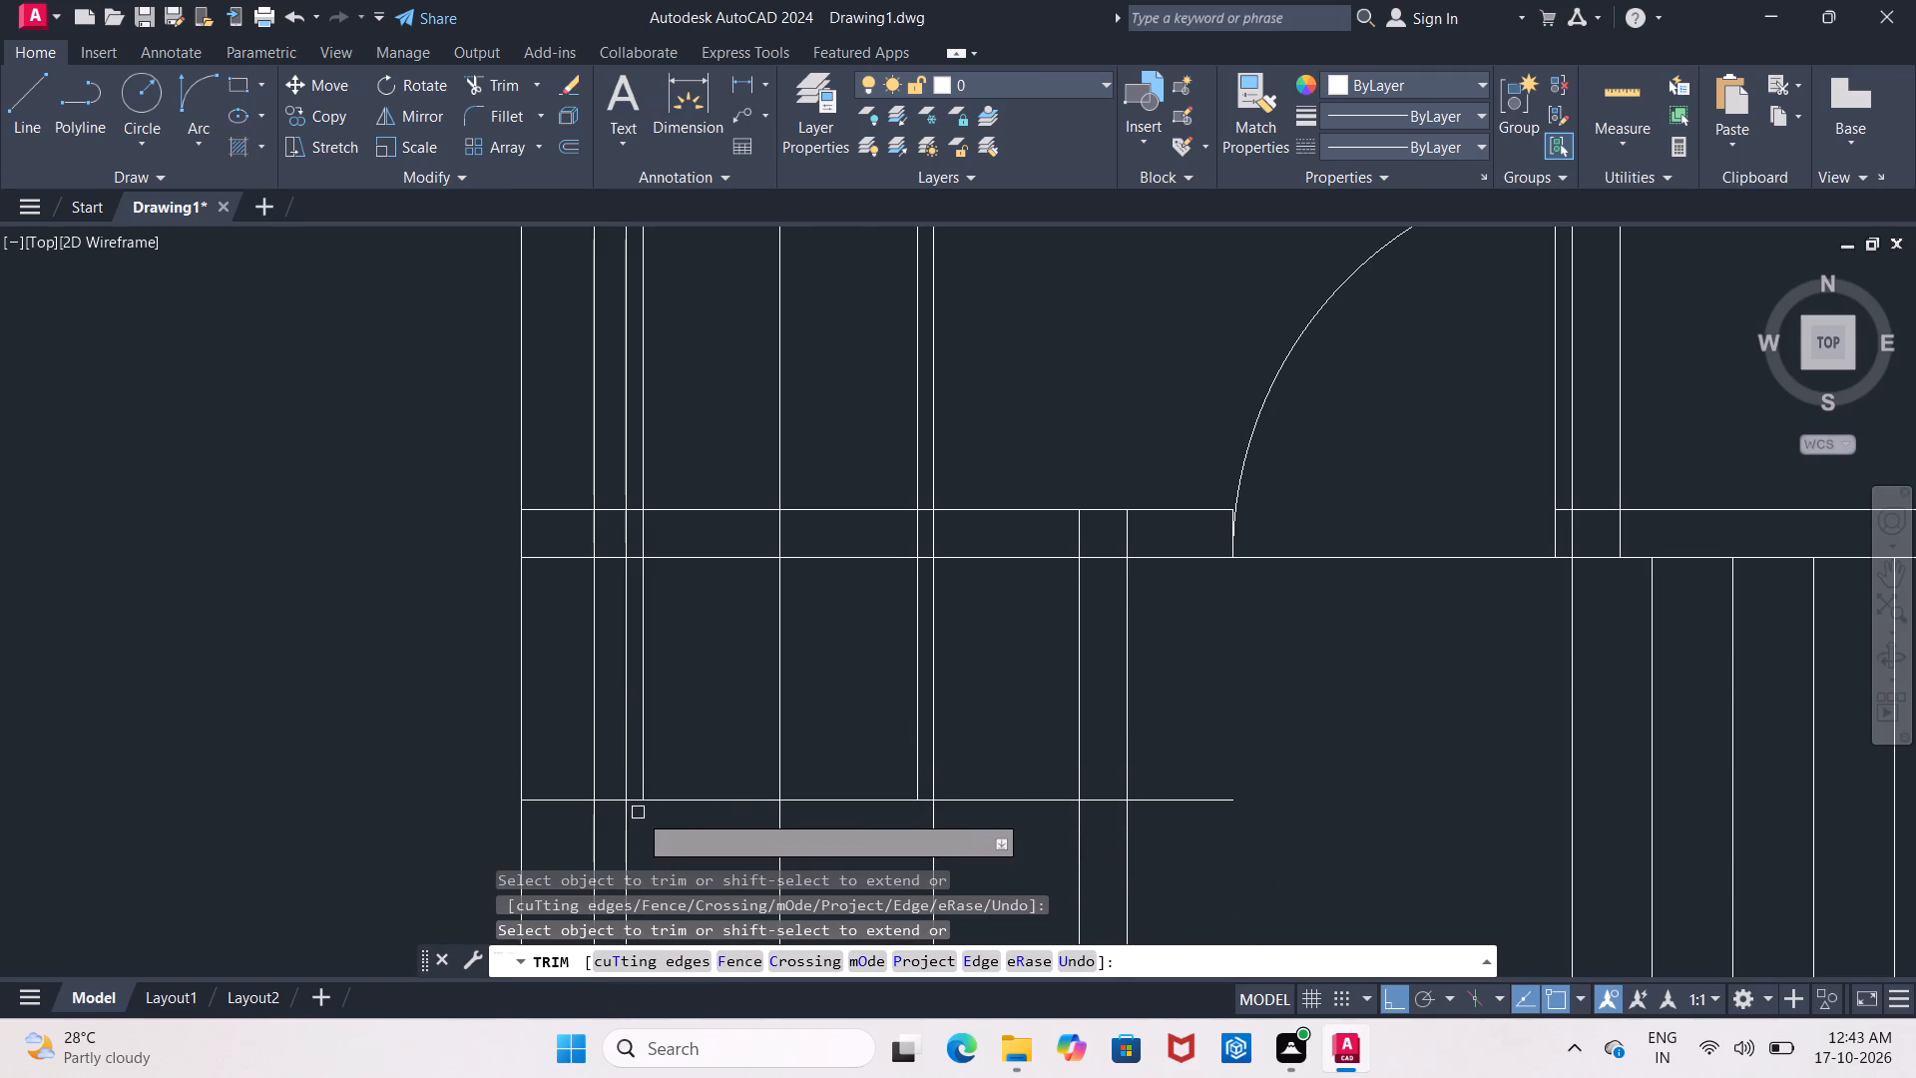
scroll(638, 810, "up", 1)
left_click(630, 797)
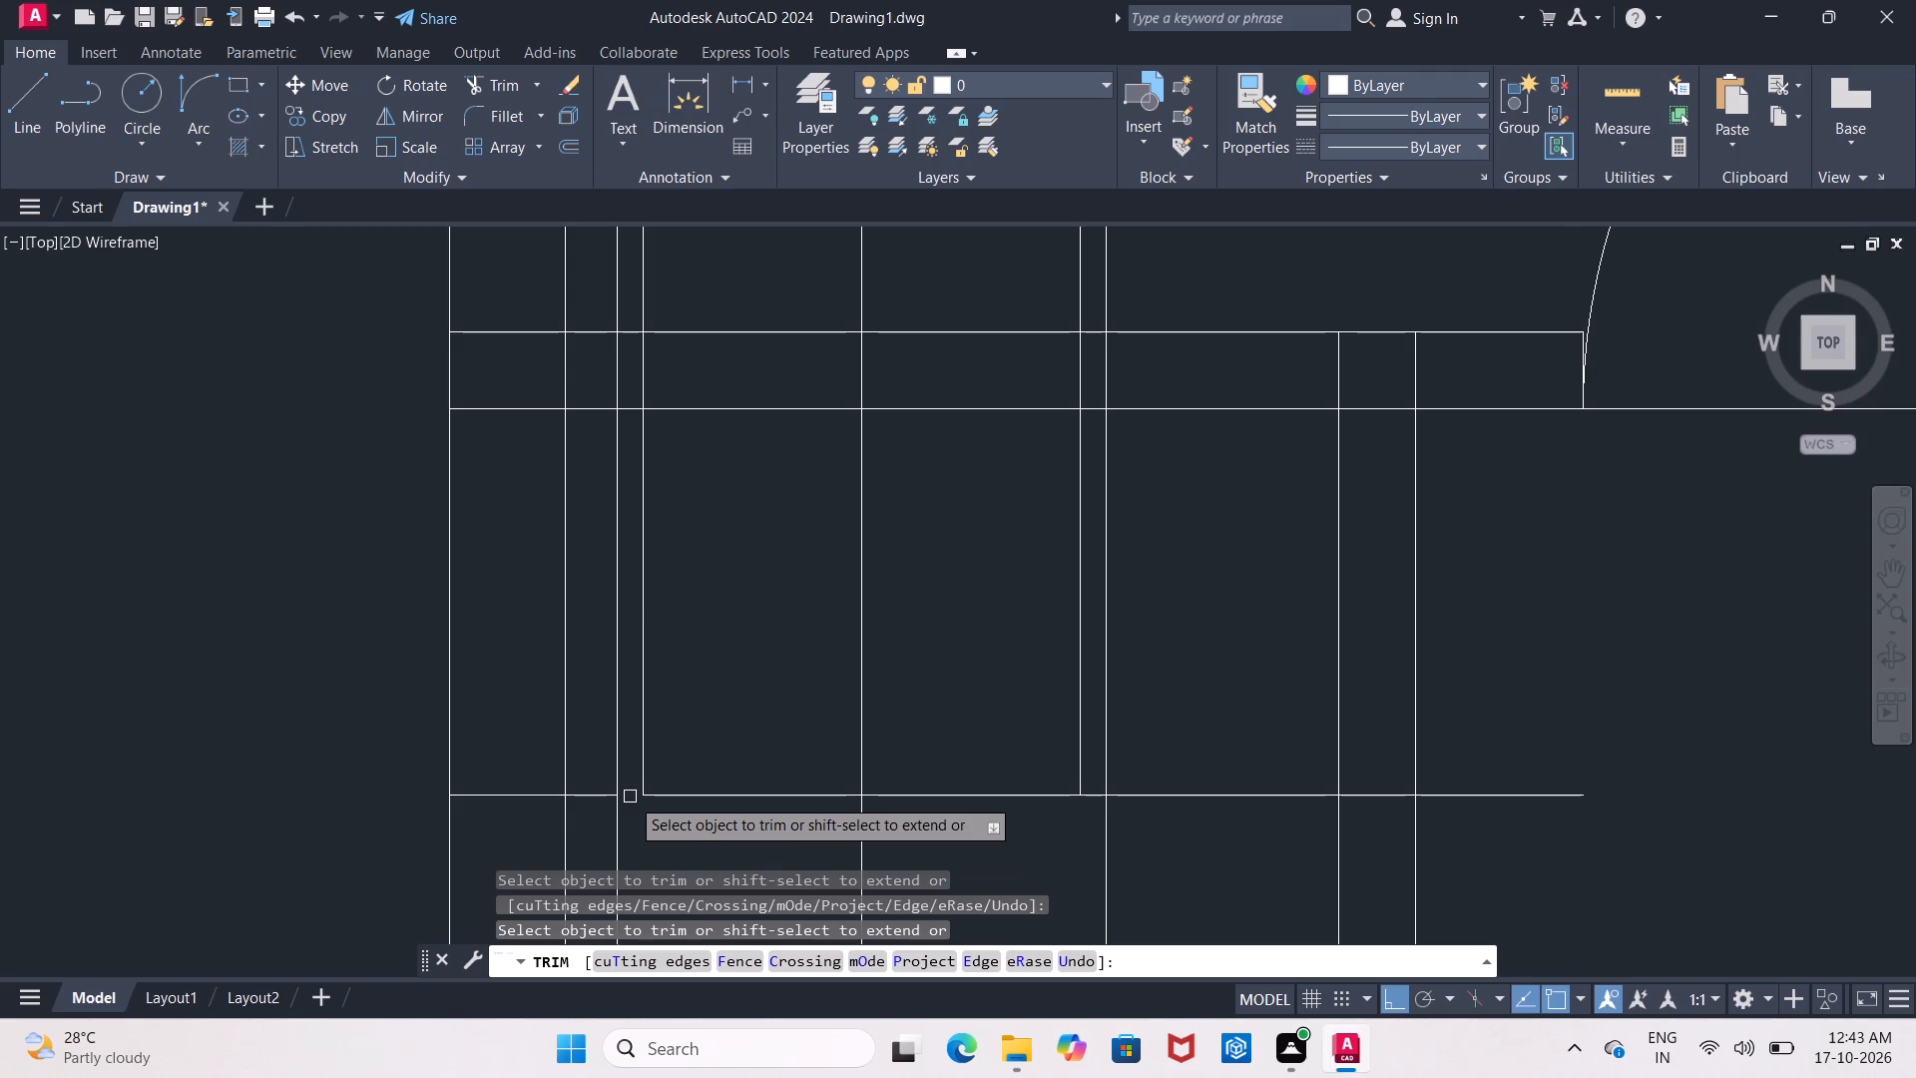
scroll(631, 797, "down", 1)
middle_click_drag(666, 820, 656, 766)
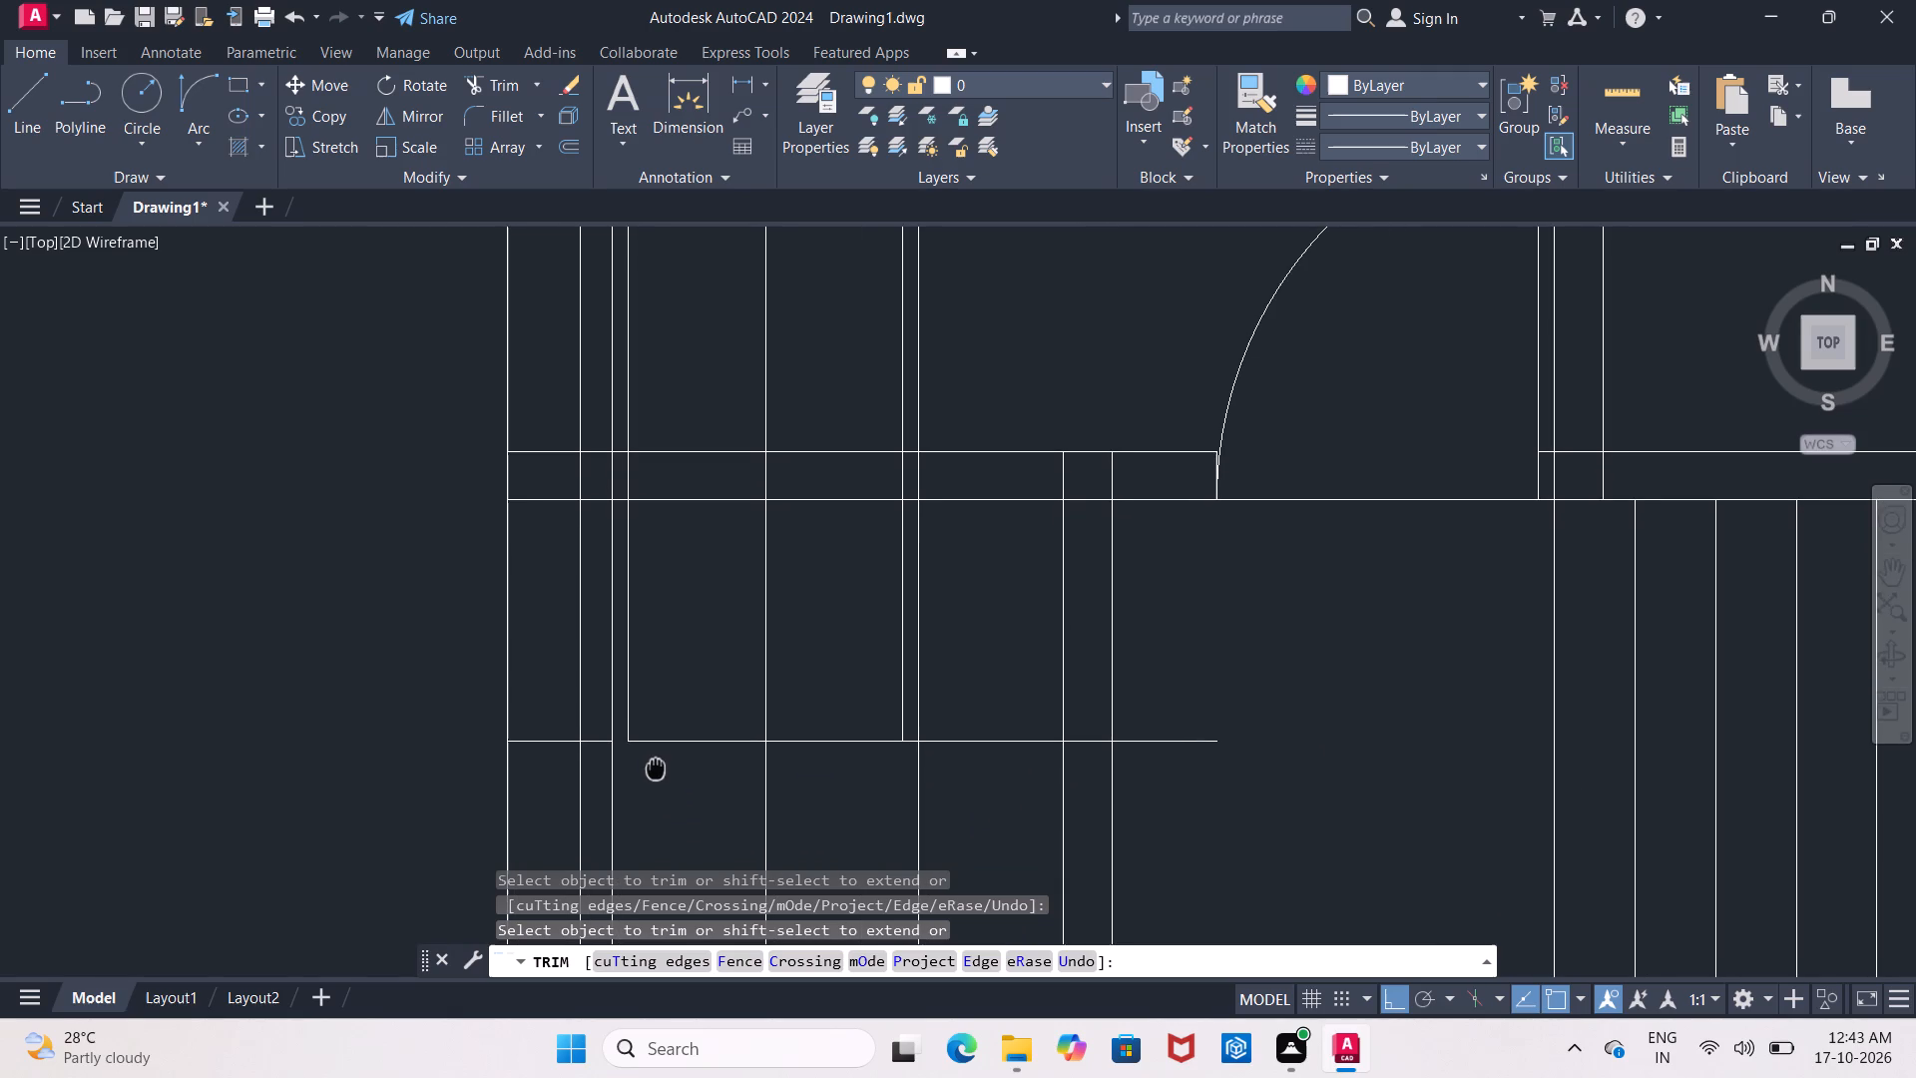
middle_click_drag(656, 766, 654, 771)
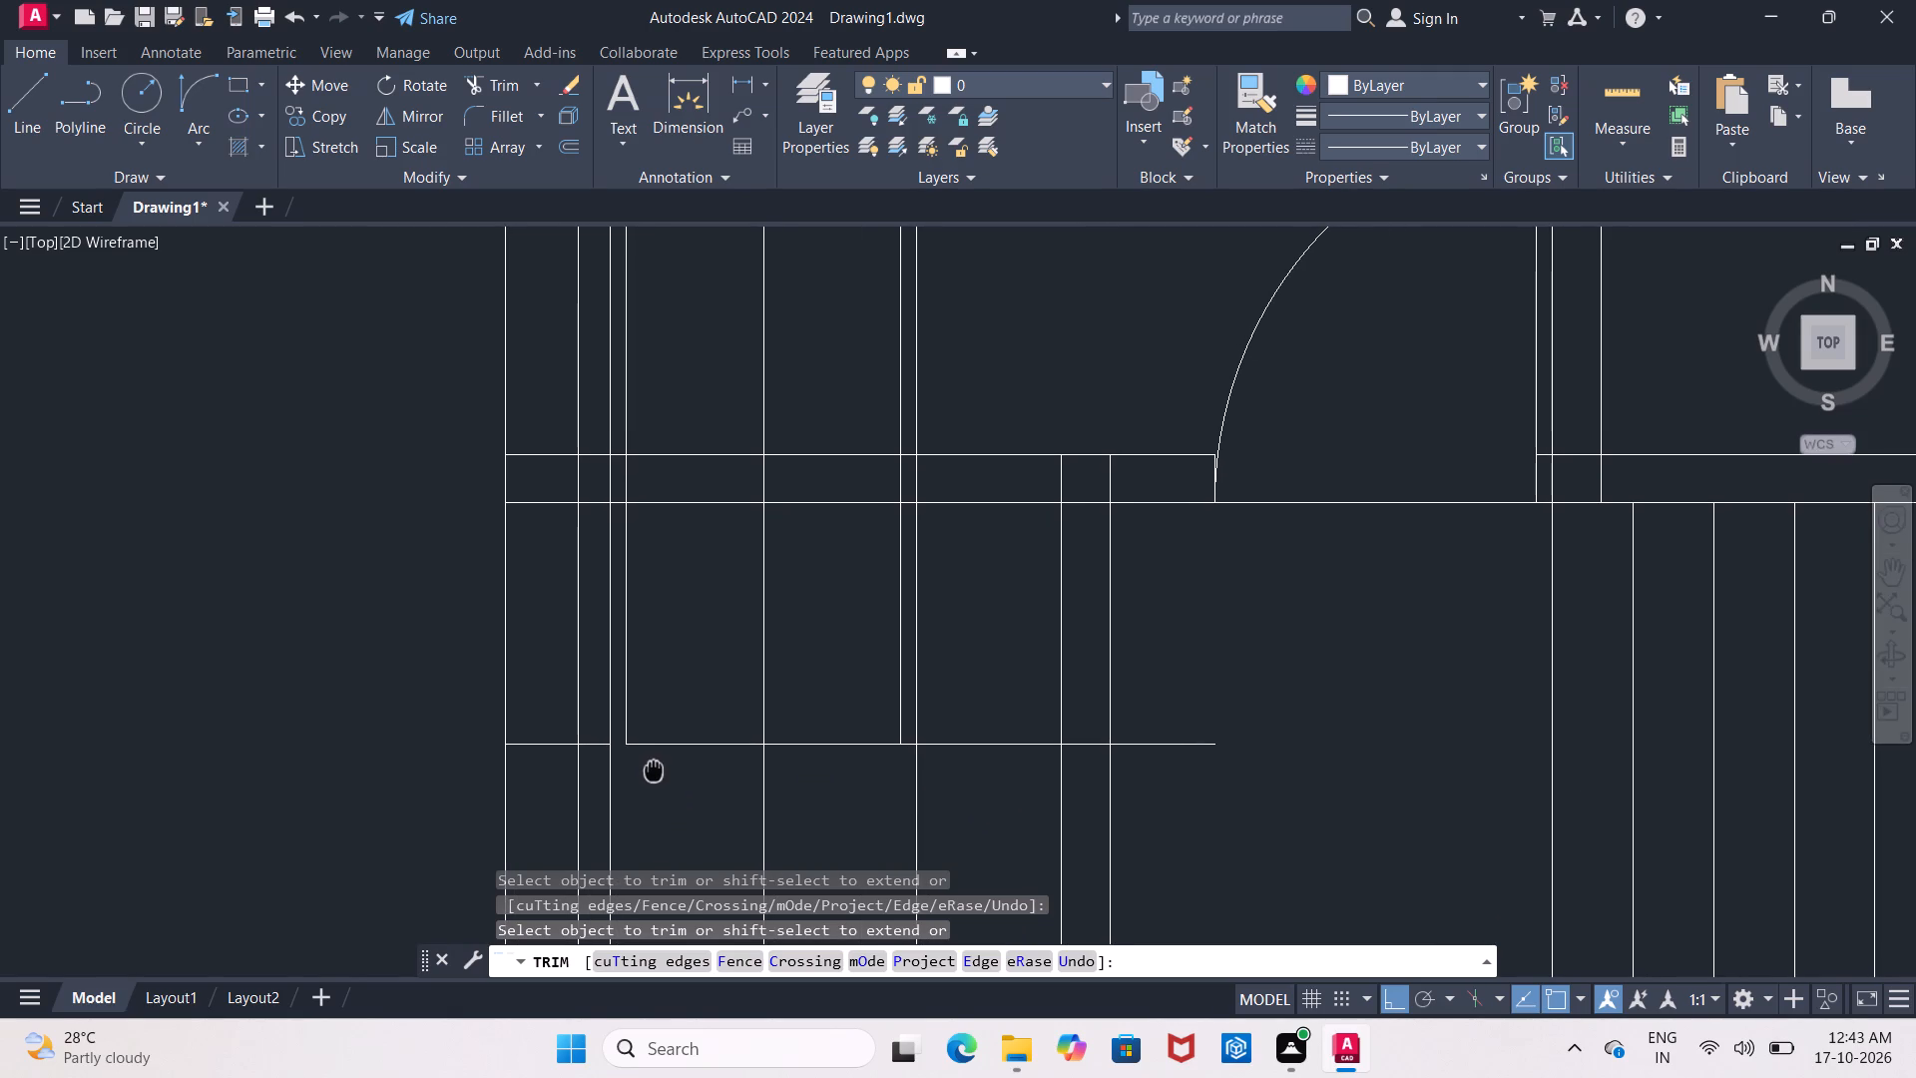
middle_click_drag(654, 771, 654, 772)
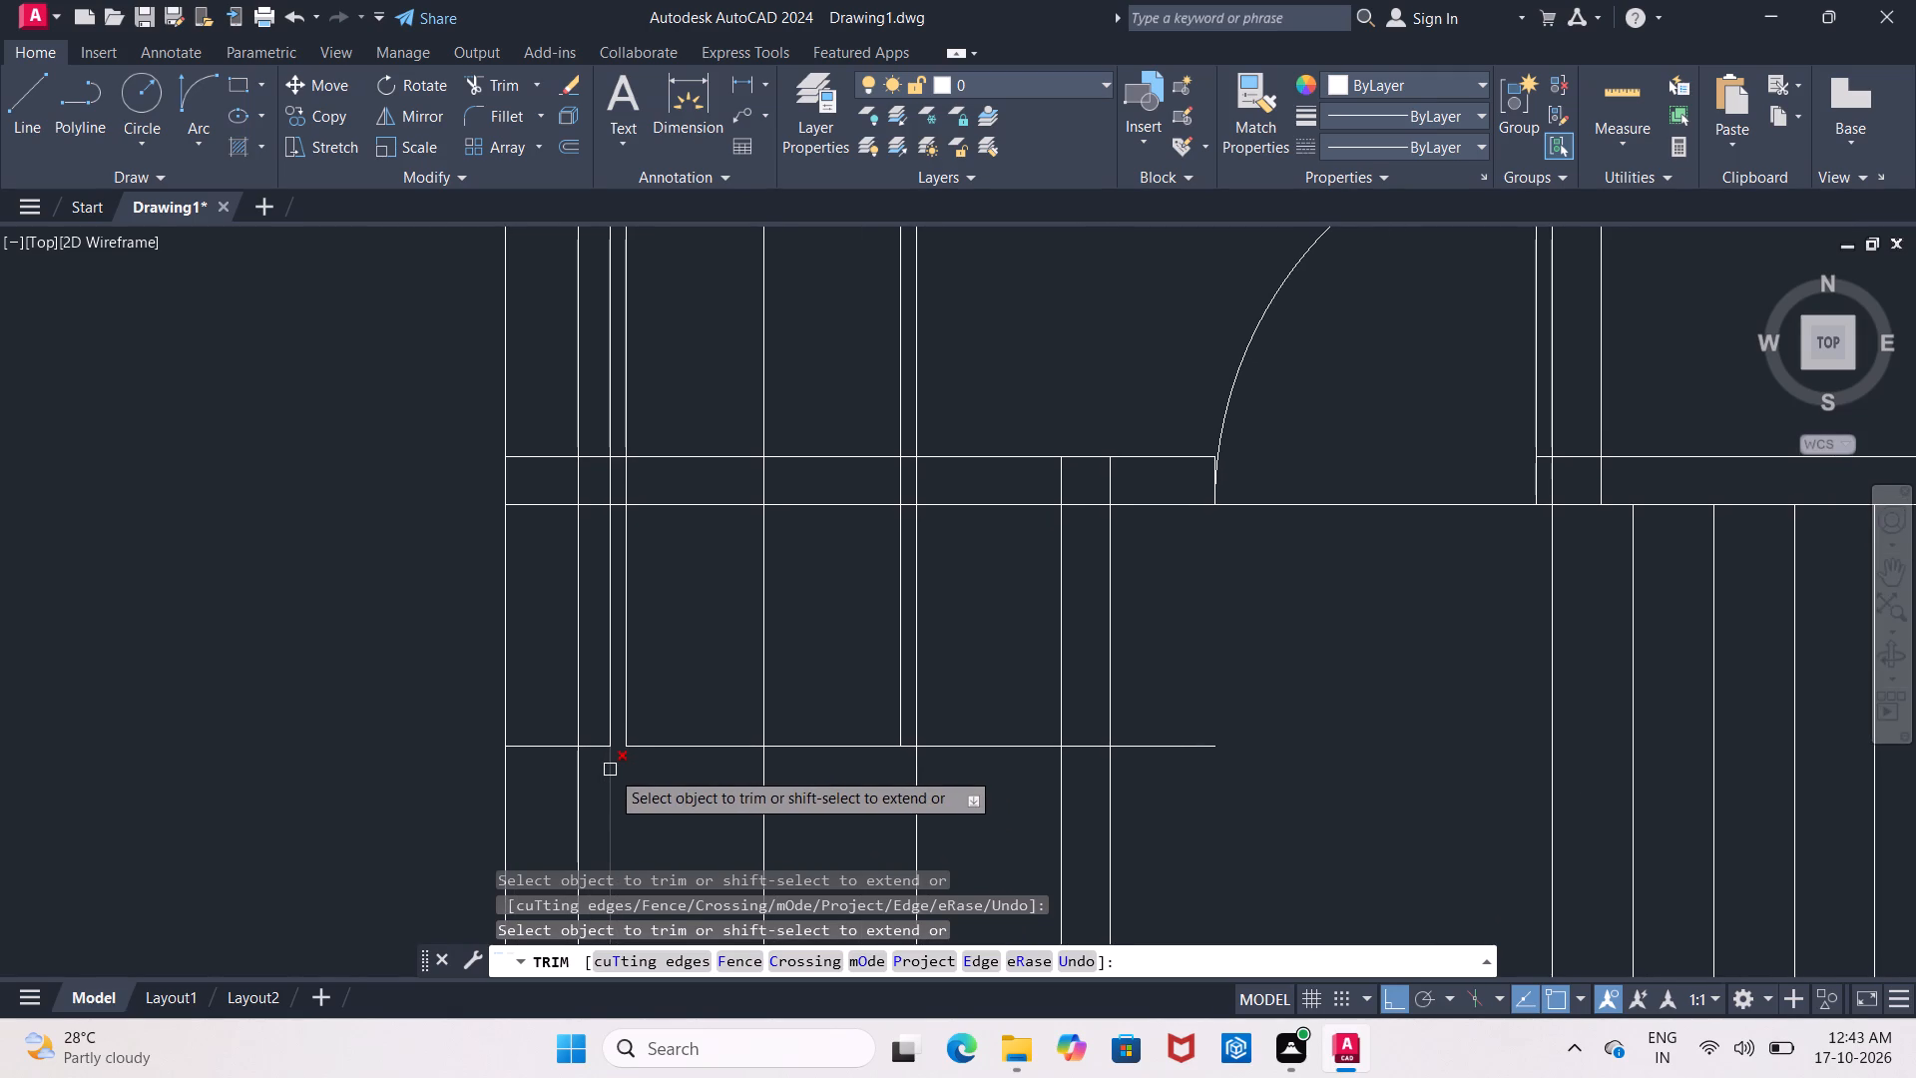
scroll(631, 779, "down", 1)
middle_click_drag(631, 779, 631, 750)
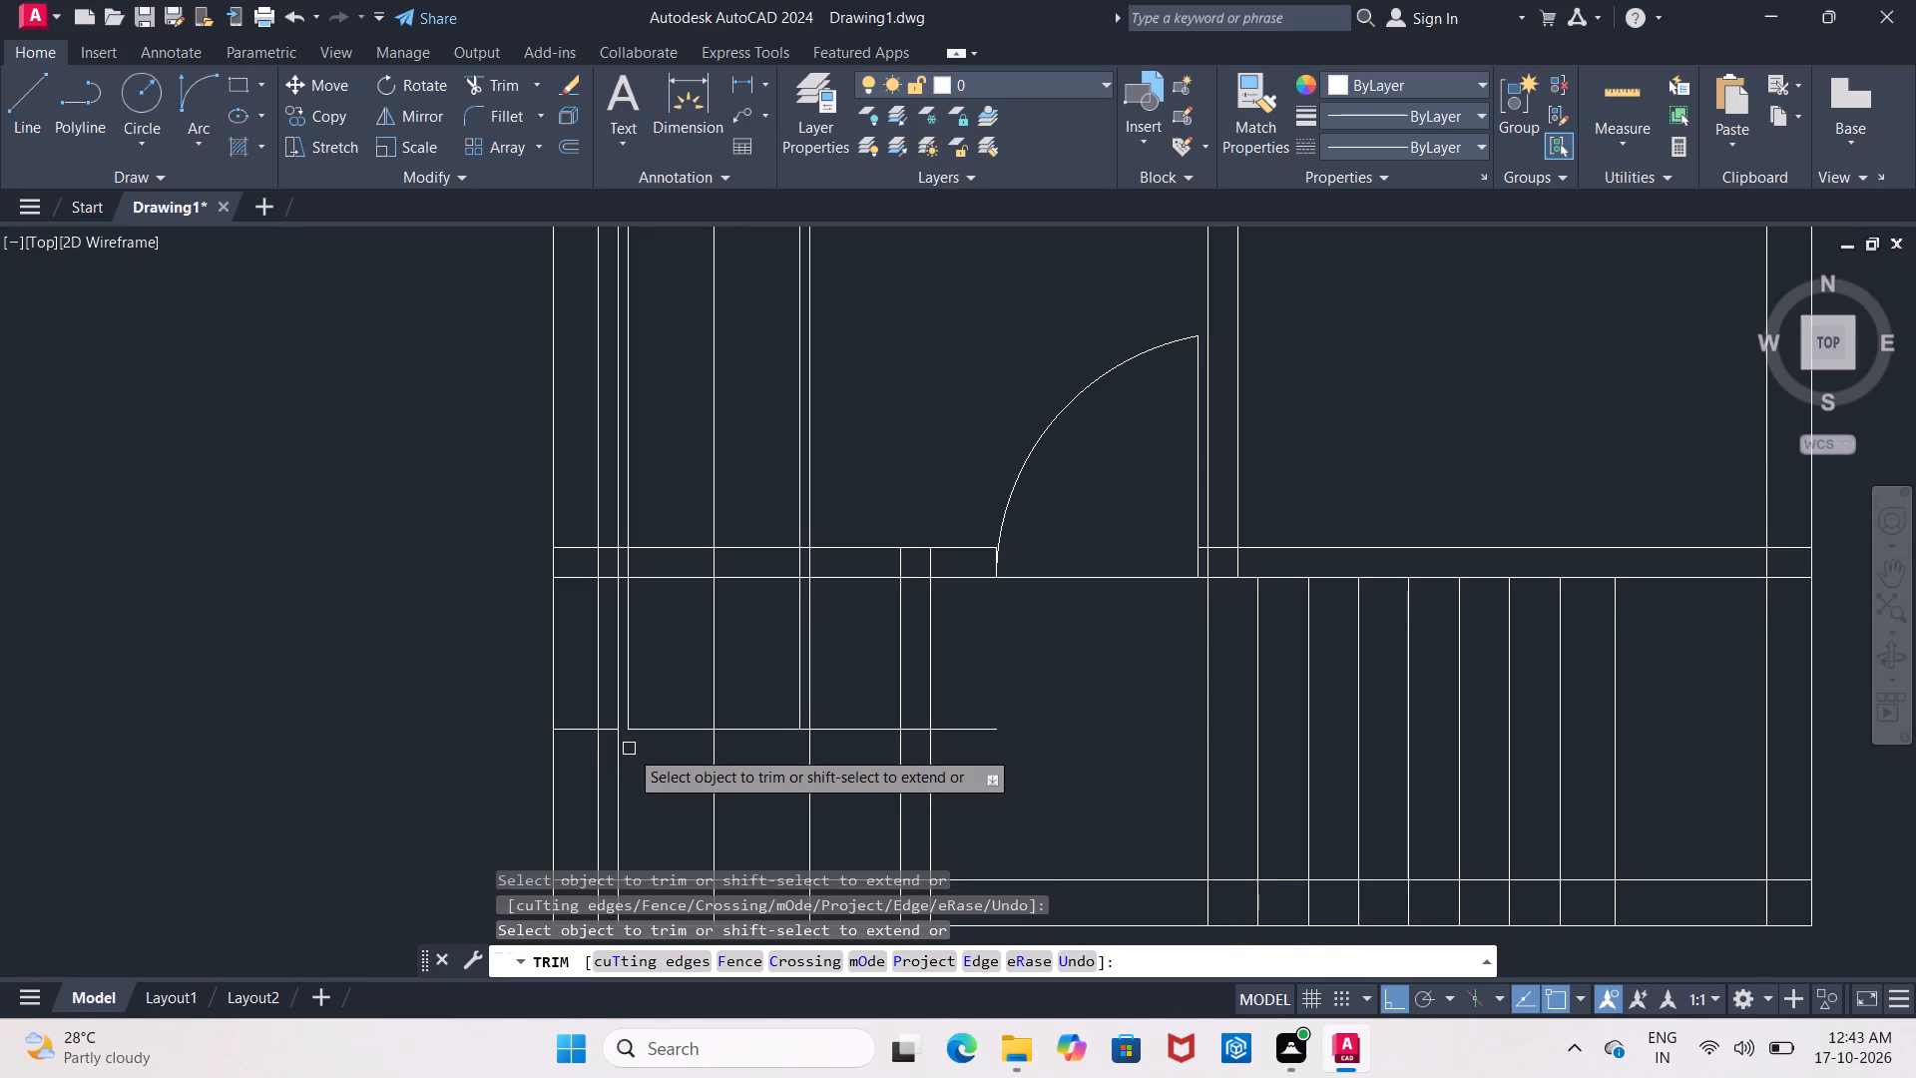
key("Escape")
Delete the first 2" guide beside the left outer wall and the leftover horizontal stub crossing that wall.
left_click(621, 711)
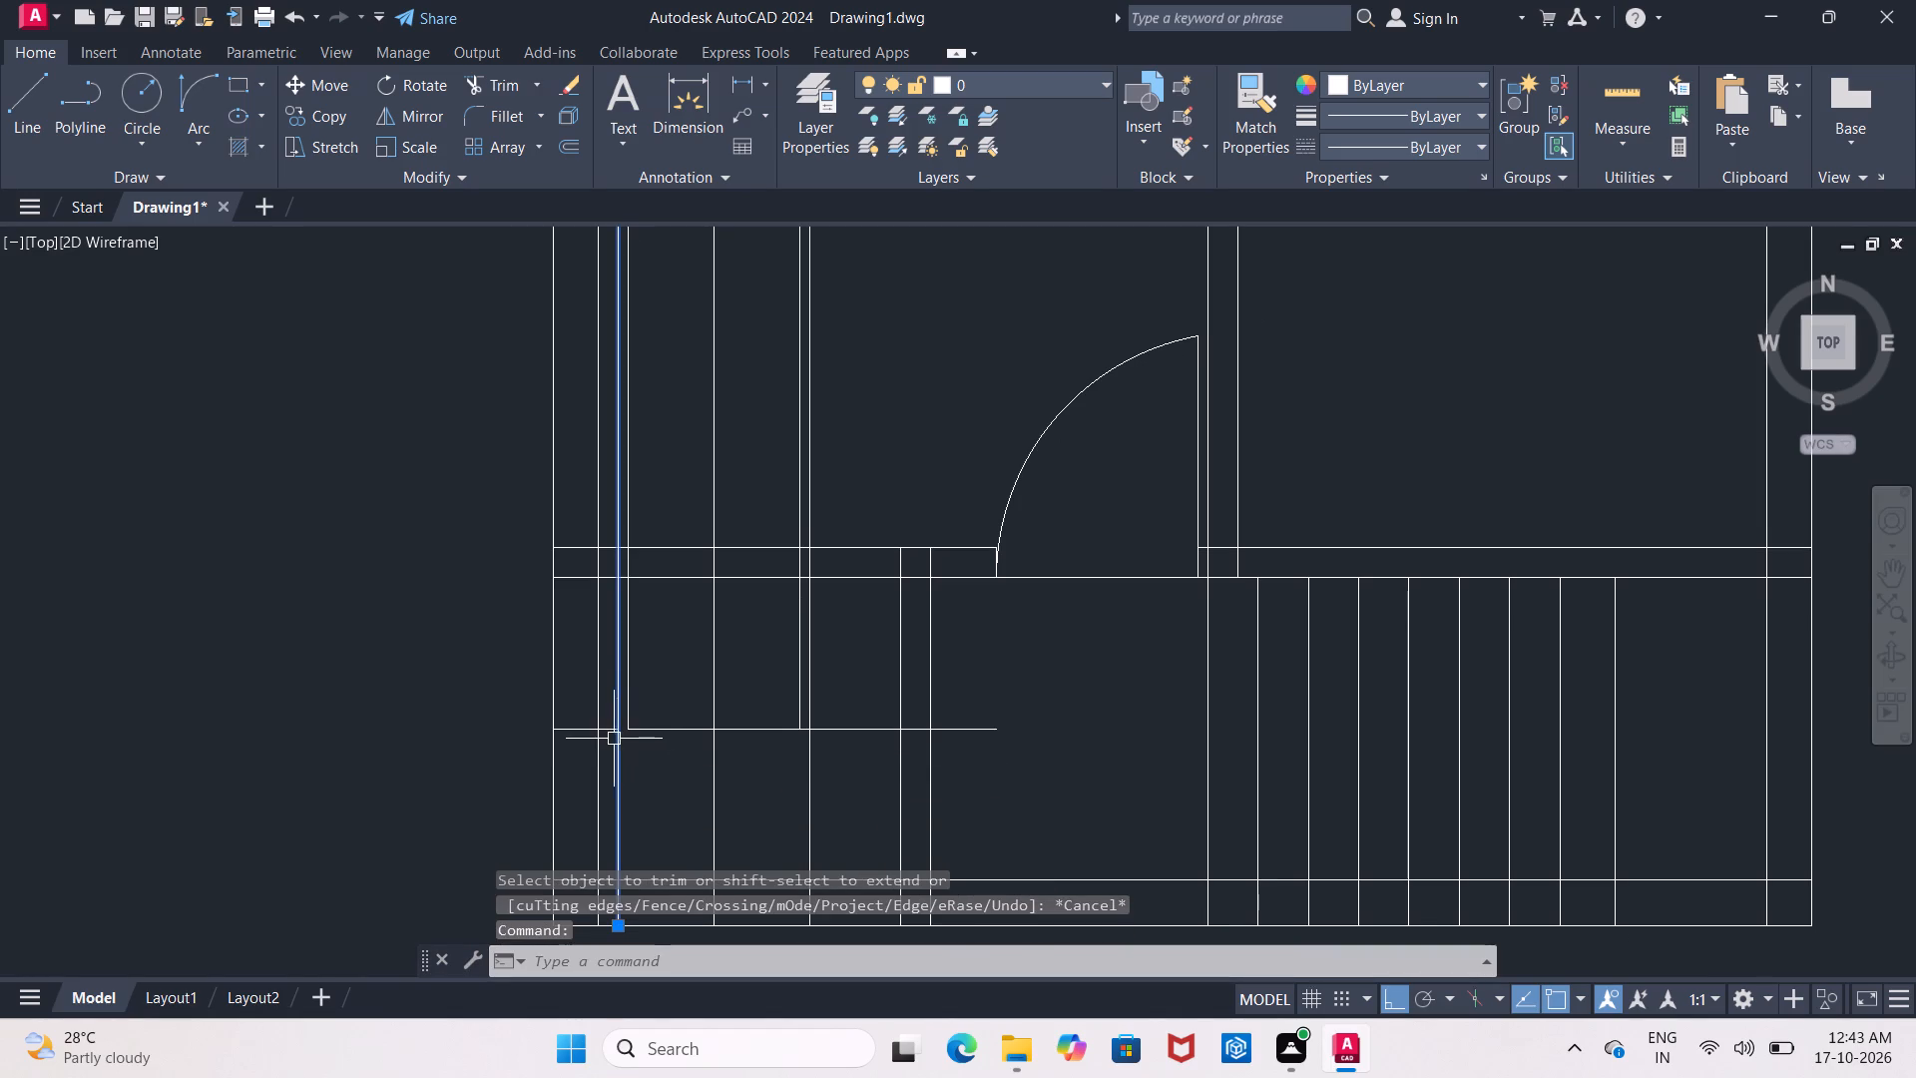
scroll(613, 733, "down", 1)
scroll(611, 725, "up", 2)
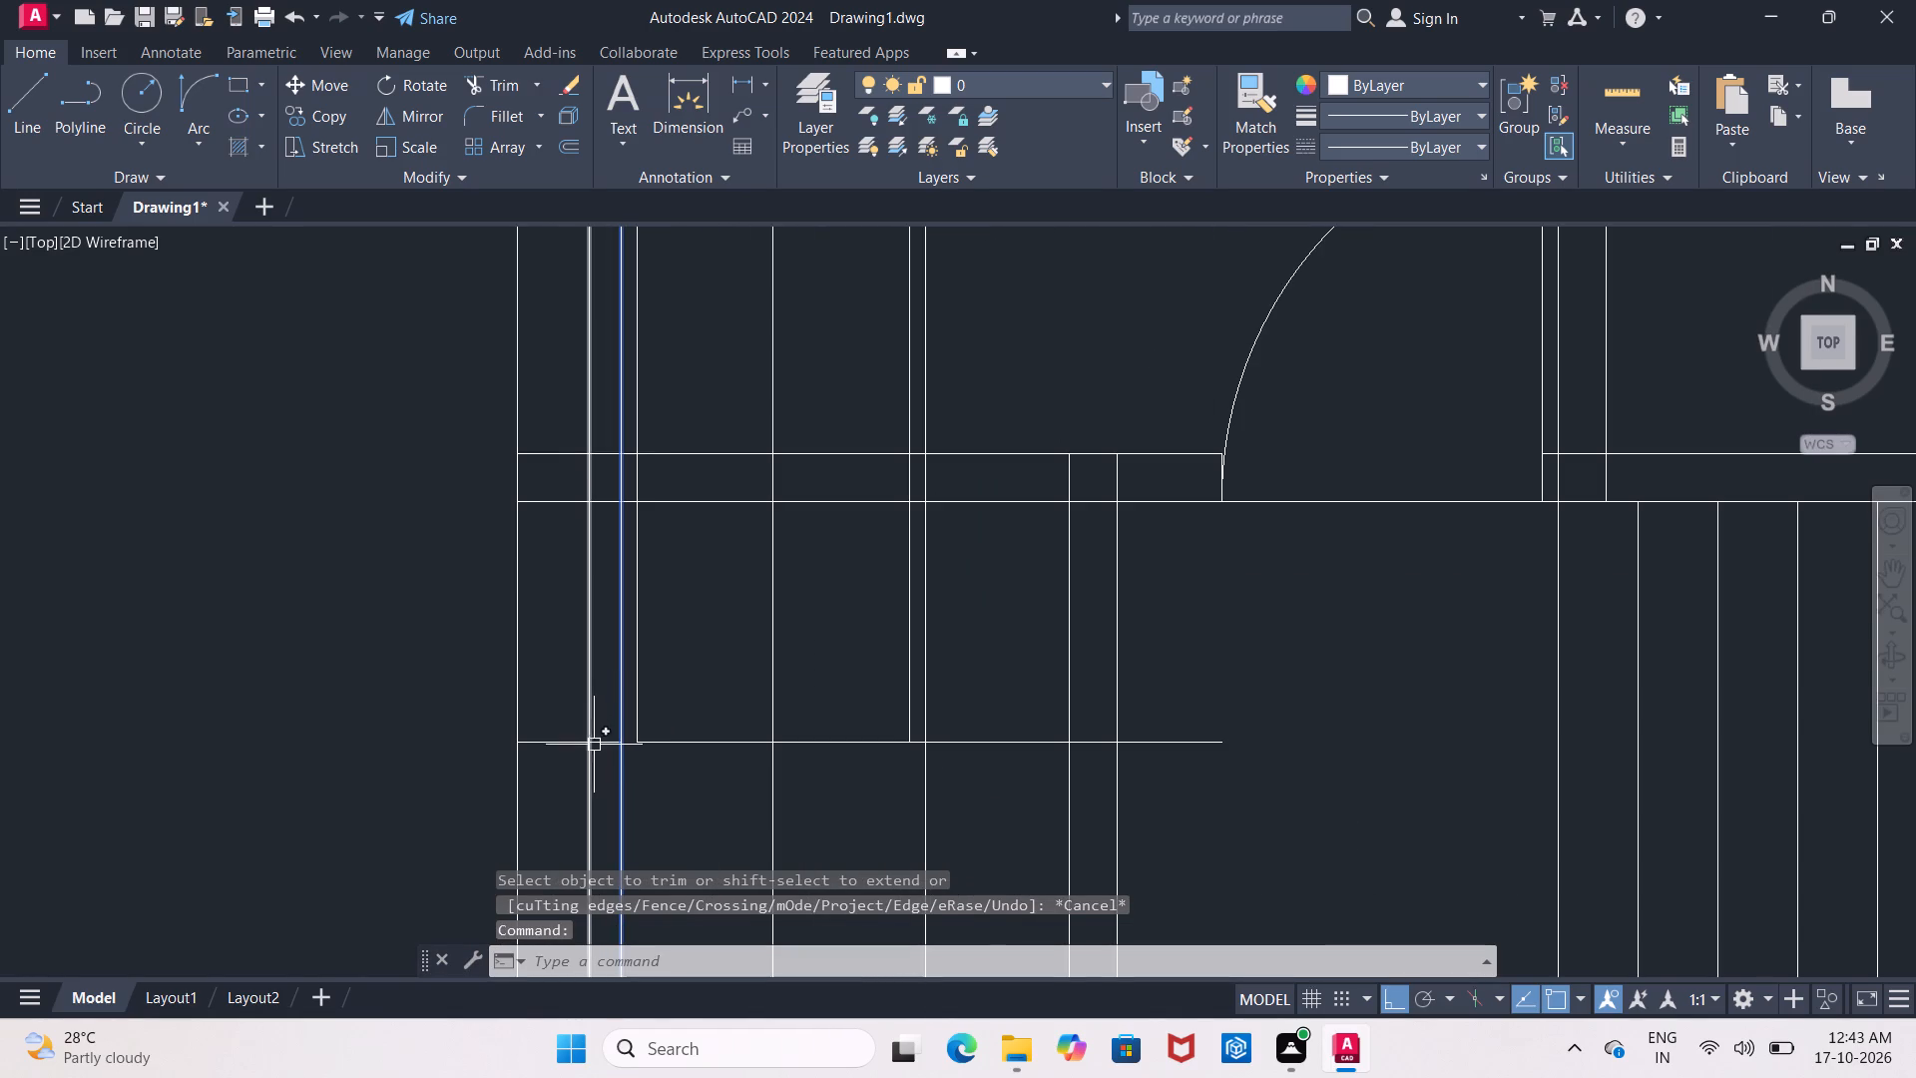
left_click(602, 745)
key("Delete")
scroll(601, 747, "down", 1)
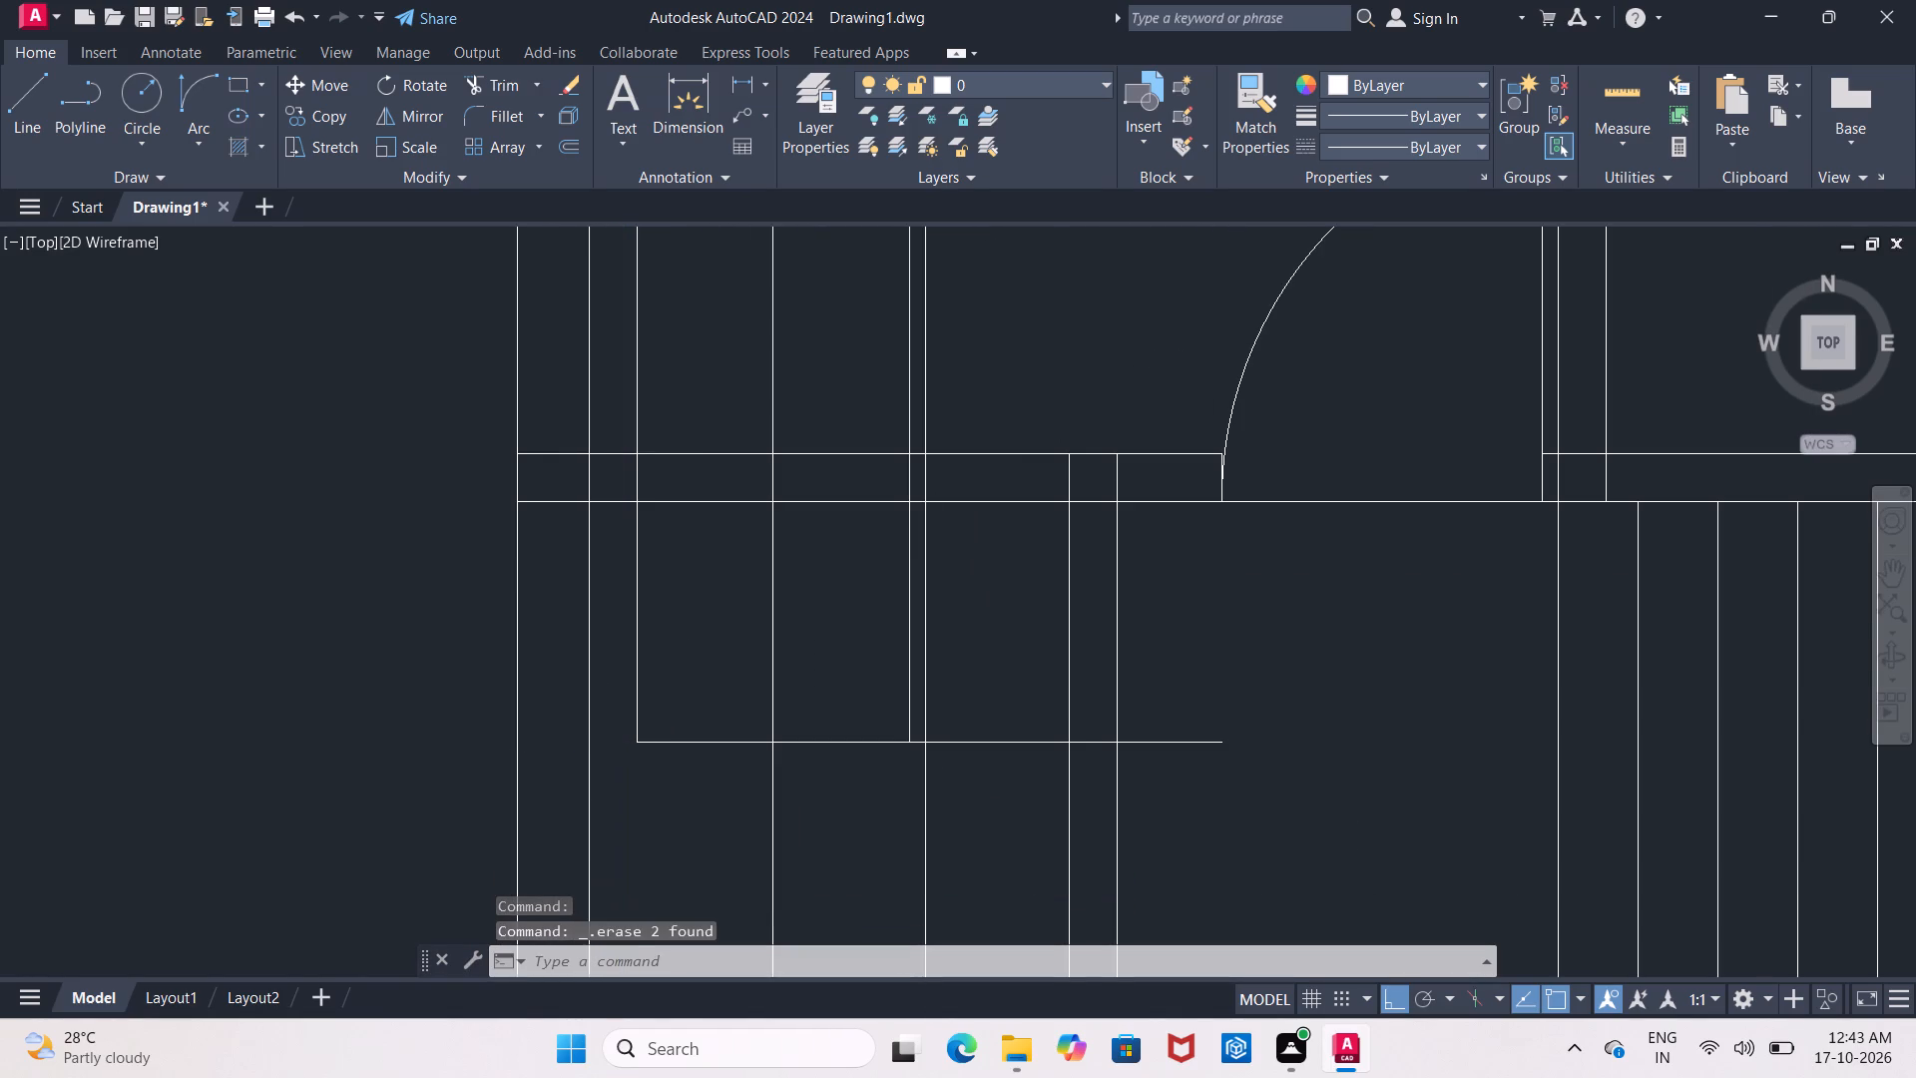
scroll(601, 747, "down", 2)
scroll(656, 754, "up", 2)
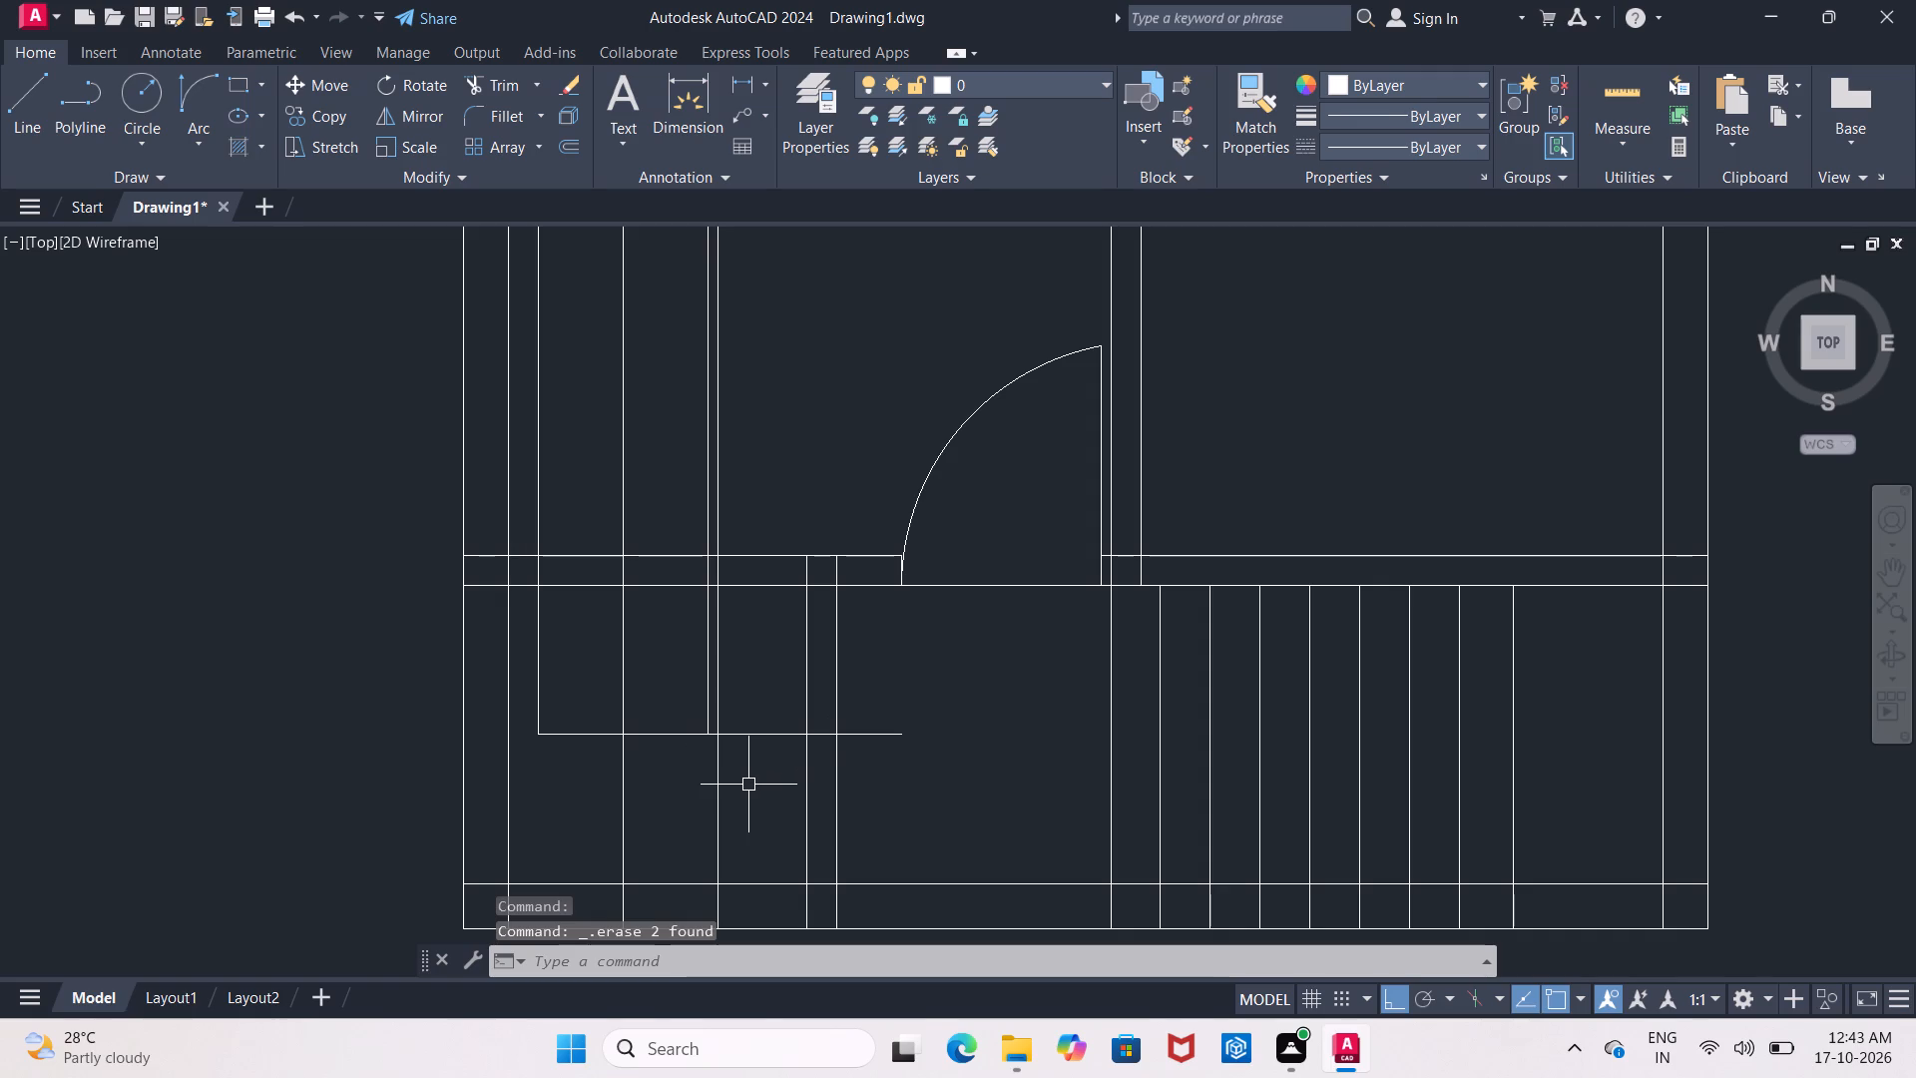
key("Escape")
Trim the middle line and outer 3' guide below the horizontal line, and the horizontal piece between the two right-hand guides.
scroll(746, 785, "up", 1)
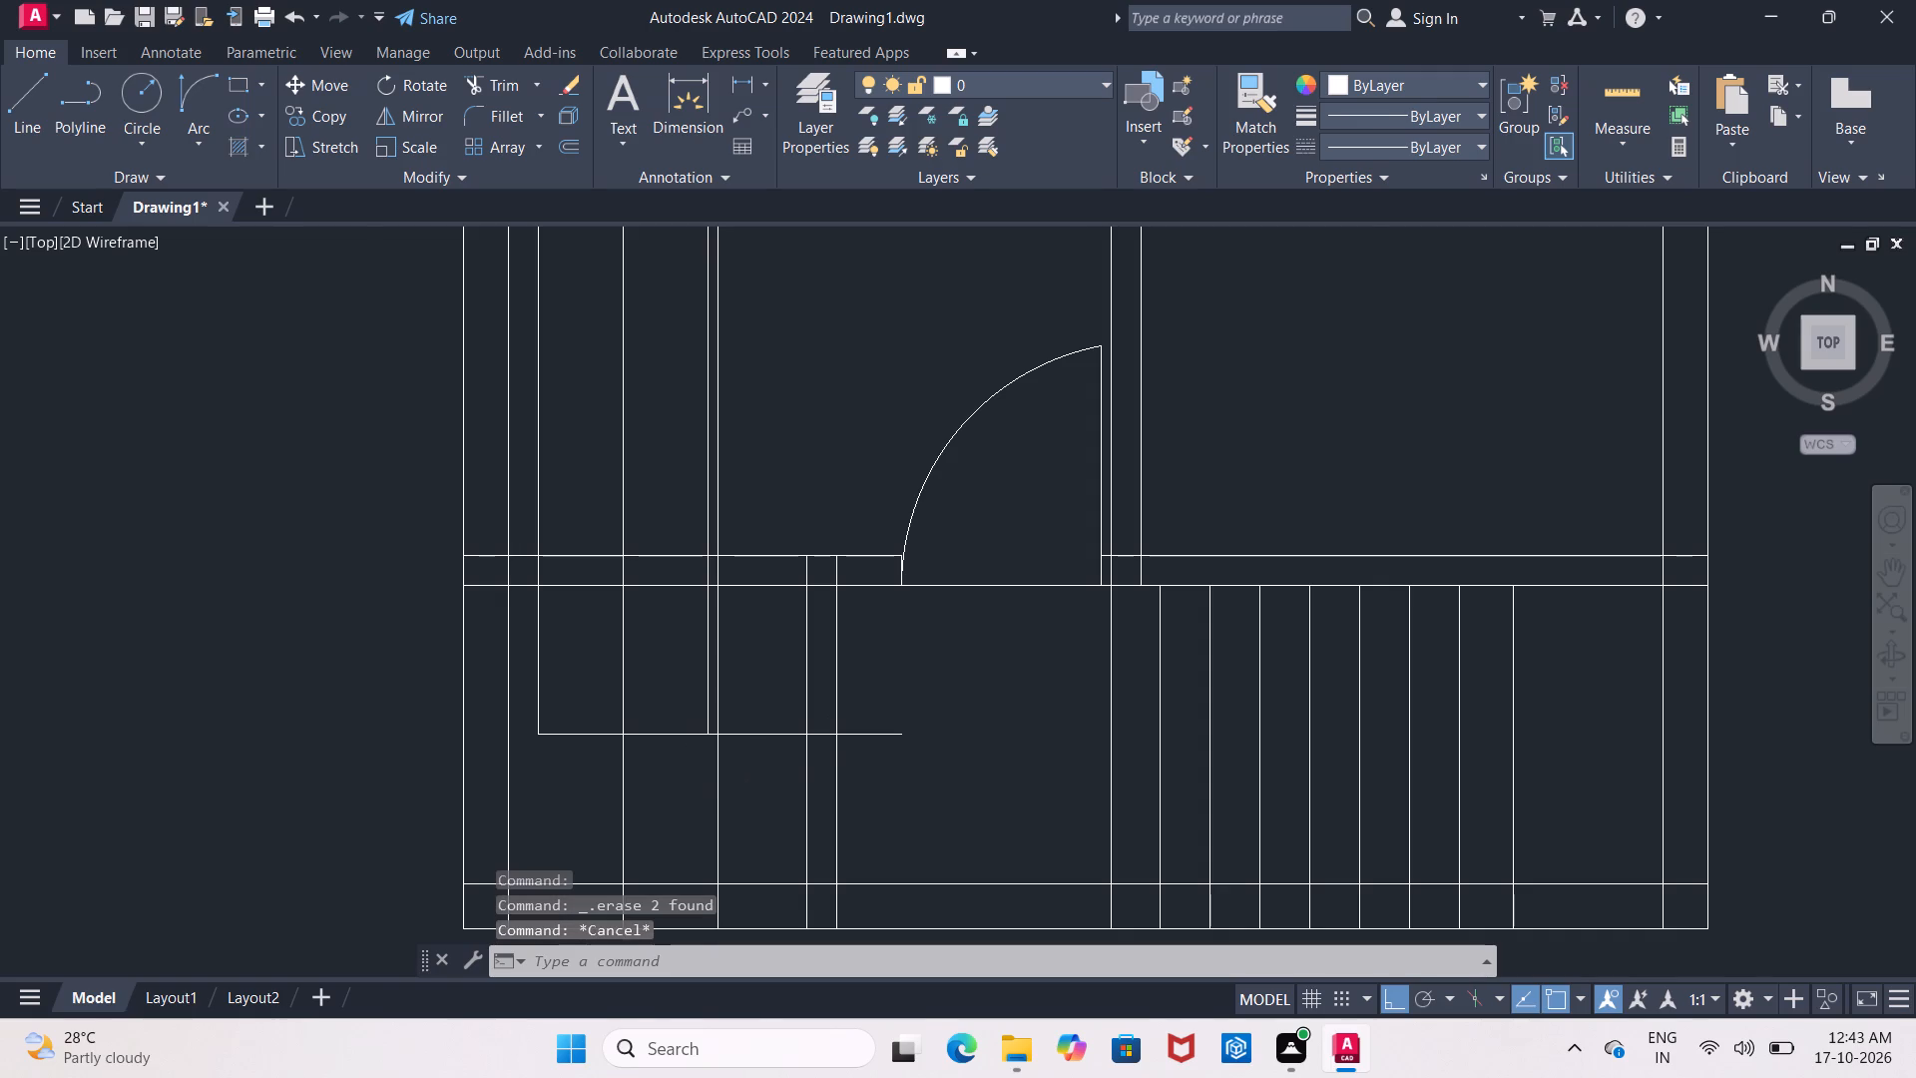
type("tr")
key("Return")
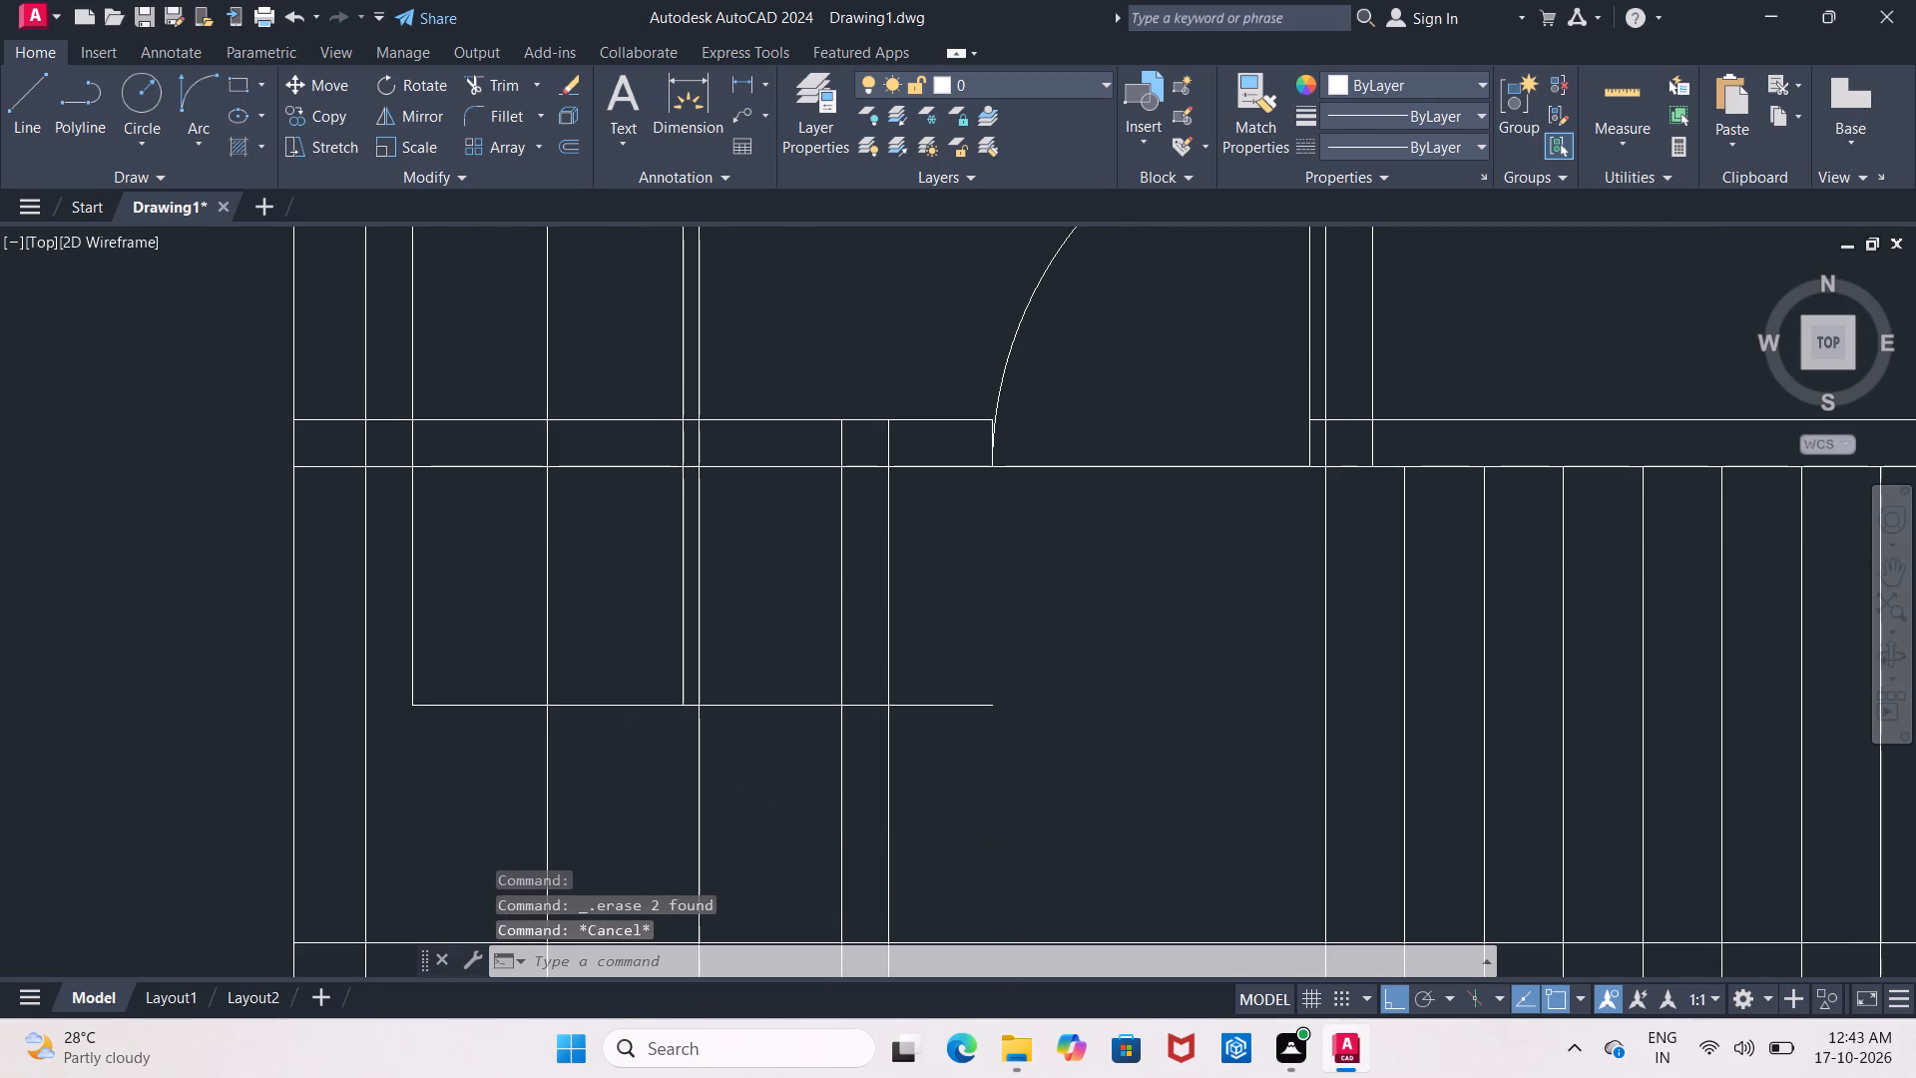
key("Return")
left_click(699, 786)
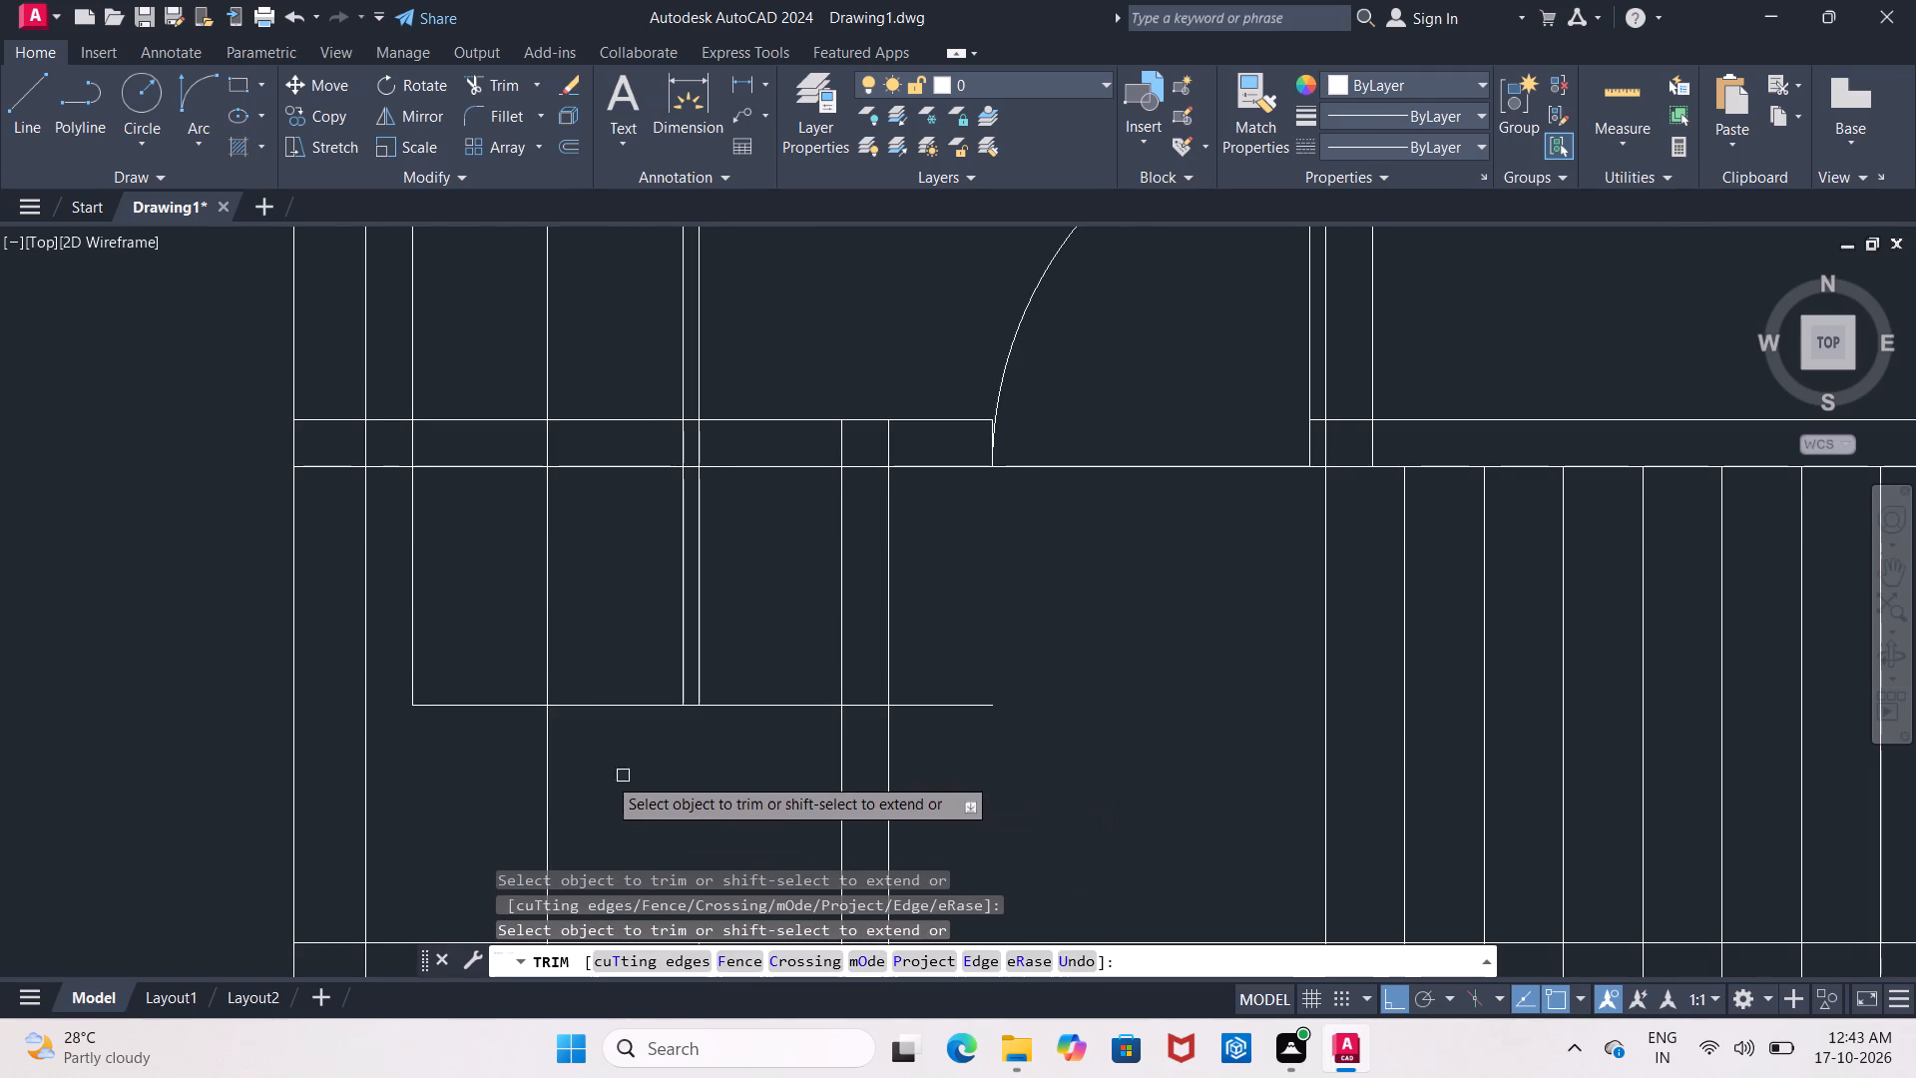
left_click(549, 764)
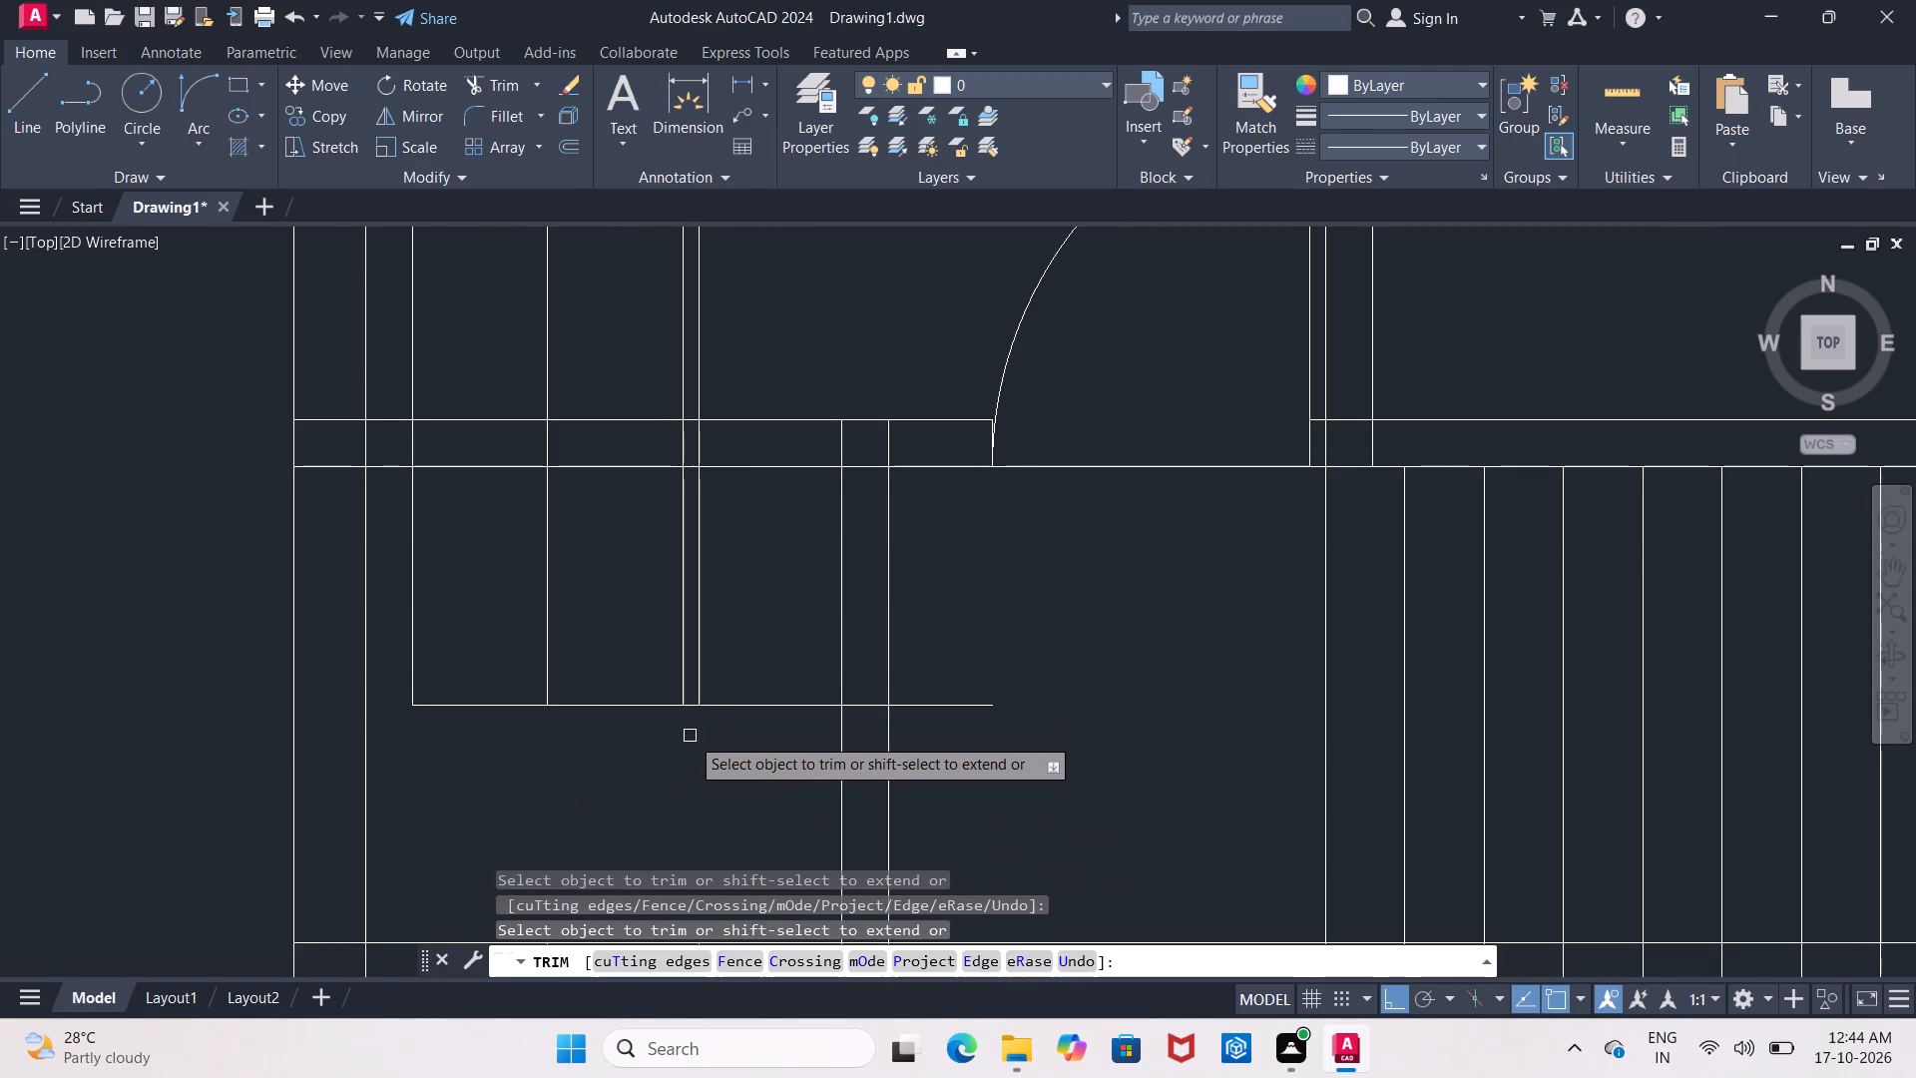
scroll(690, 736, "up", 2)
left_click(679, 657)
scroll(684, 672, "down", 3)
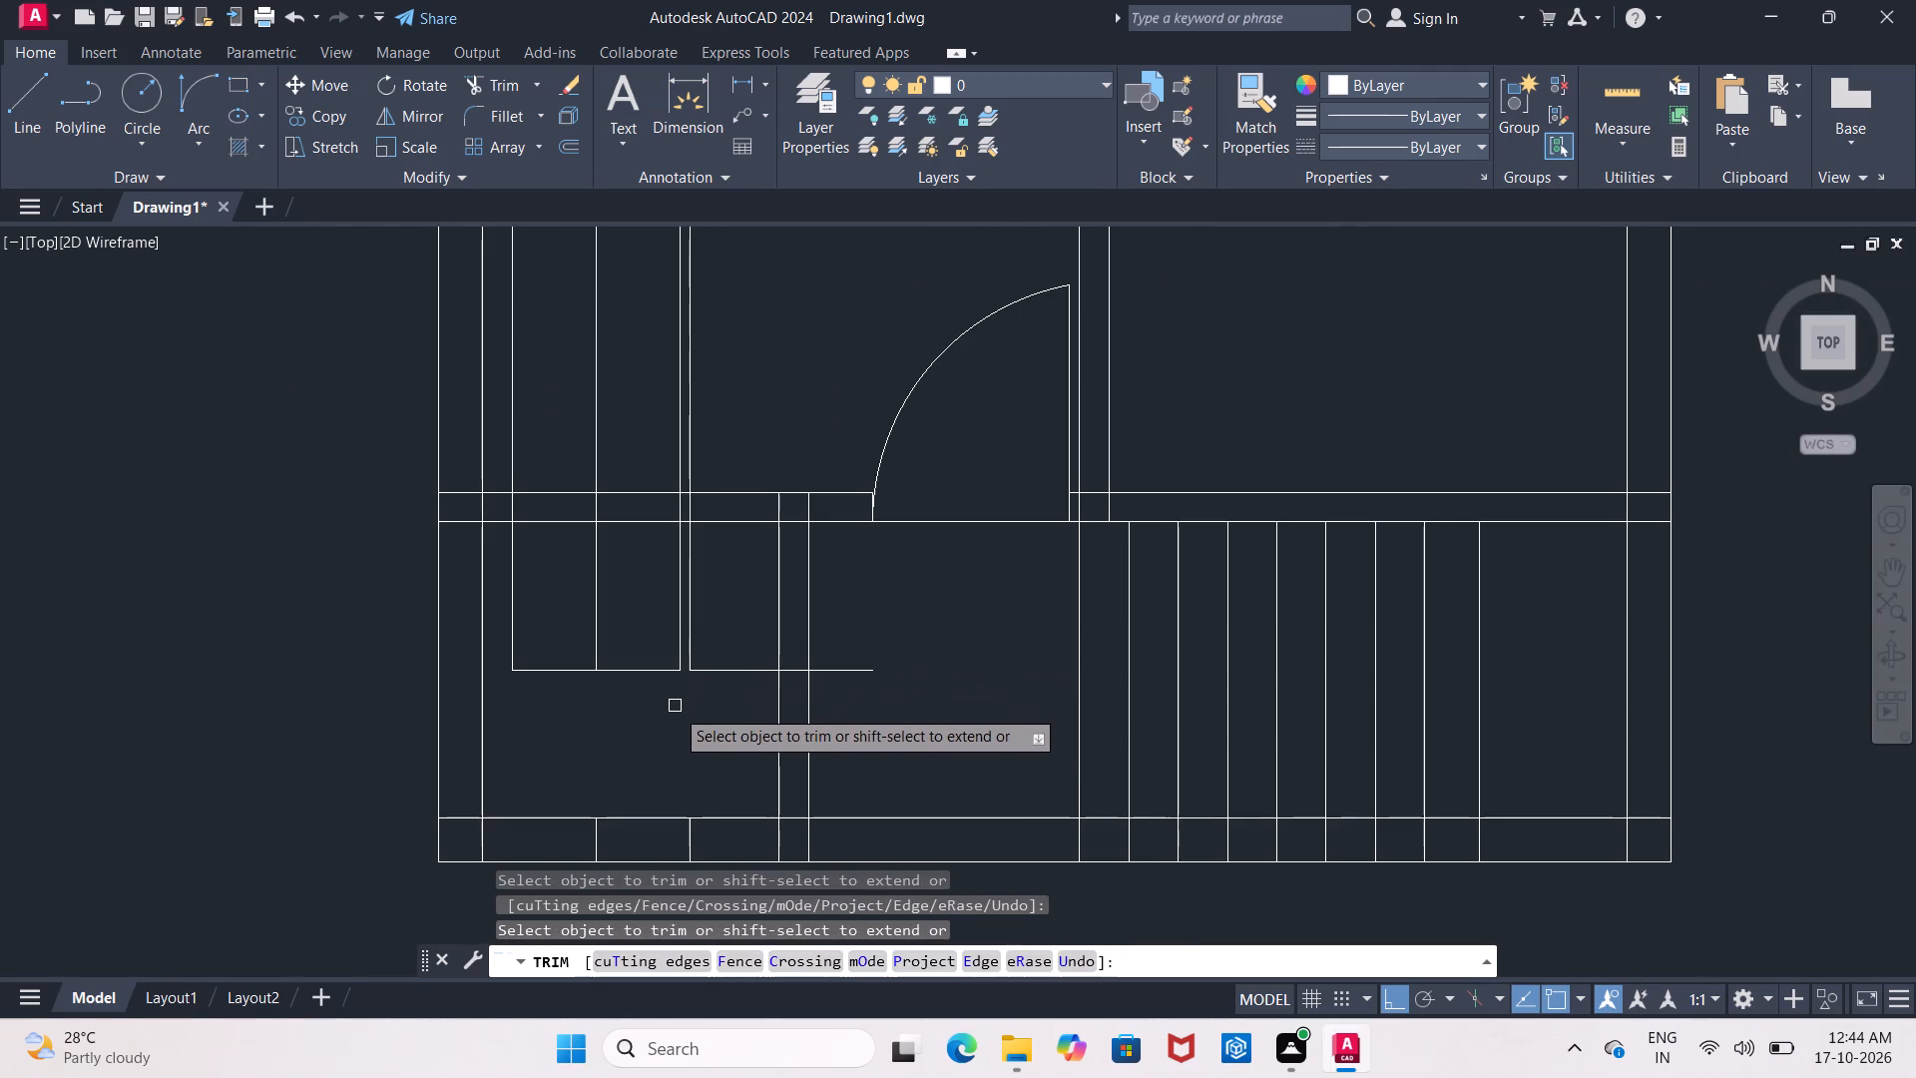
key("Escape")
Delete the leftover horizontal line to the right of the door guides in the lower-left room.
left_click(732, 664)
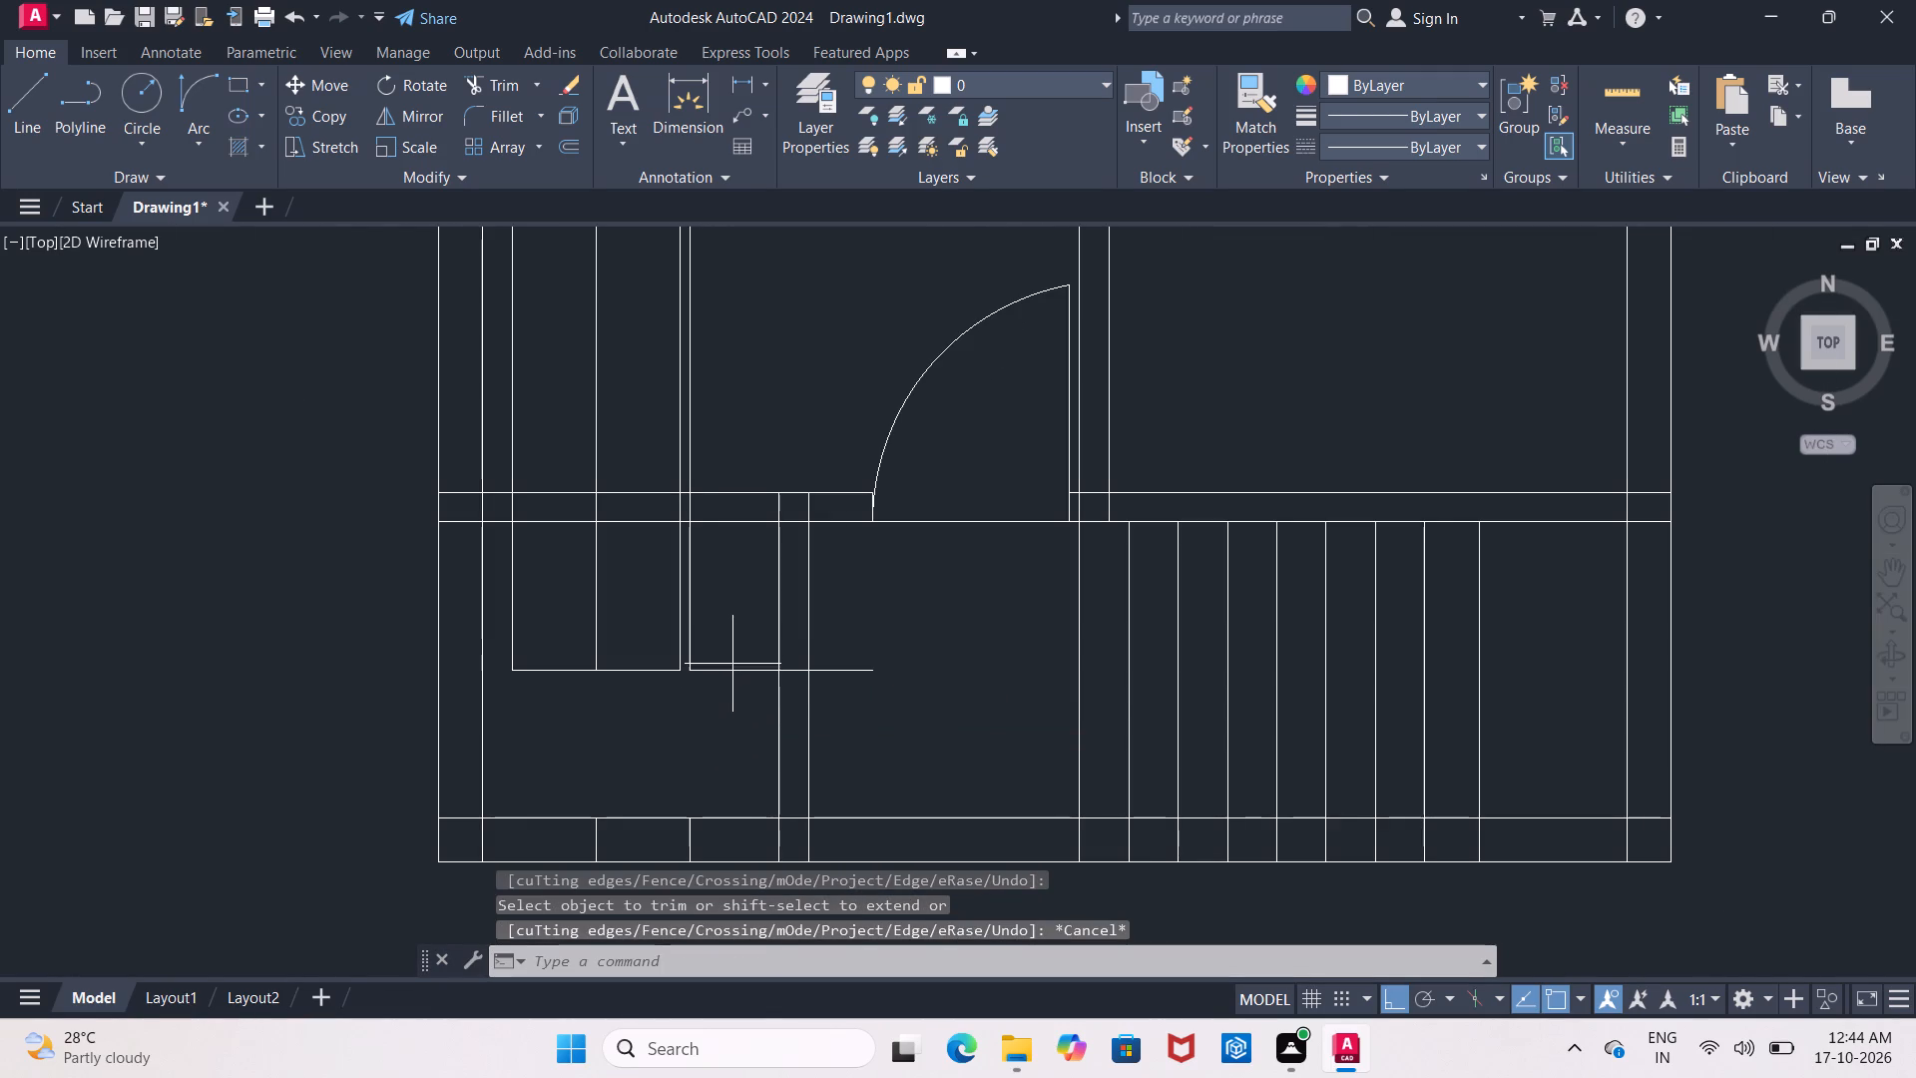
key("Escape")
left_click(747, 667)
key("Delete")
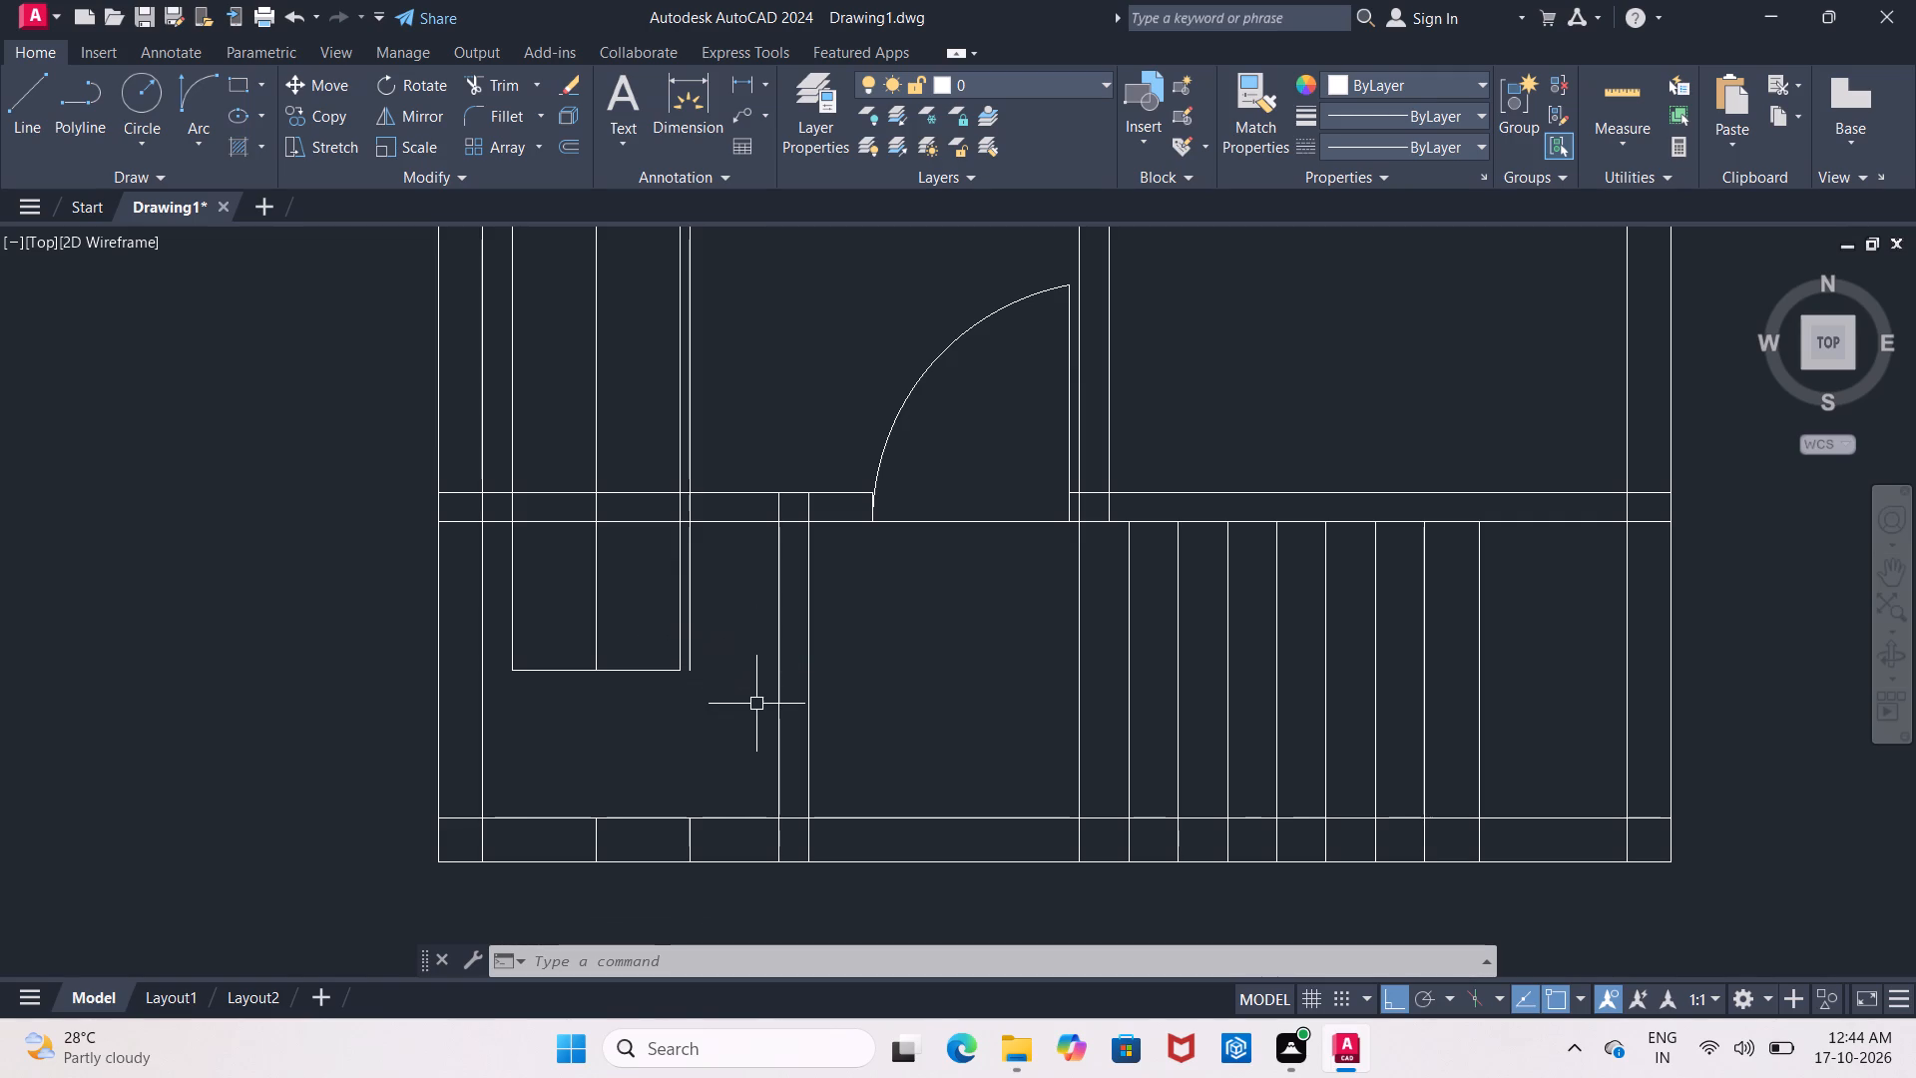
Trim the outer 3' guide below the horizontal wall.
type("tr")
key("Return")
key("Return")
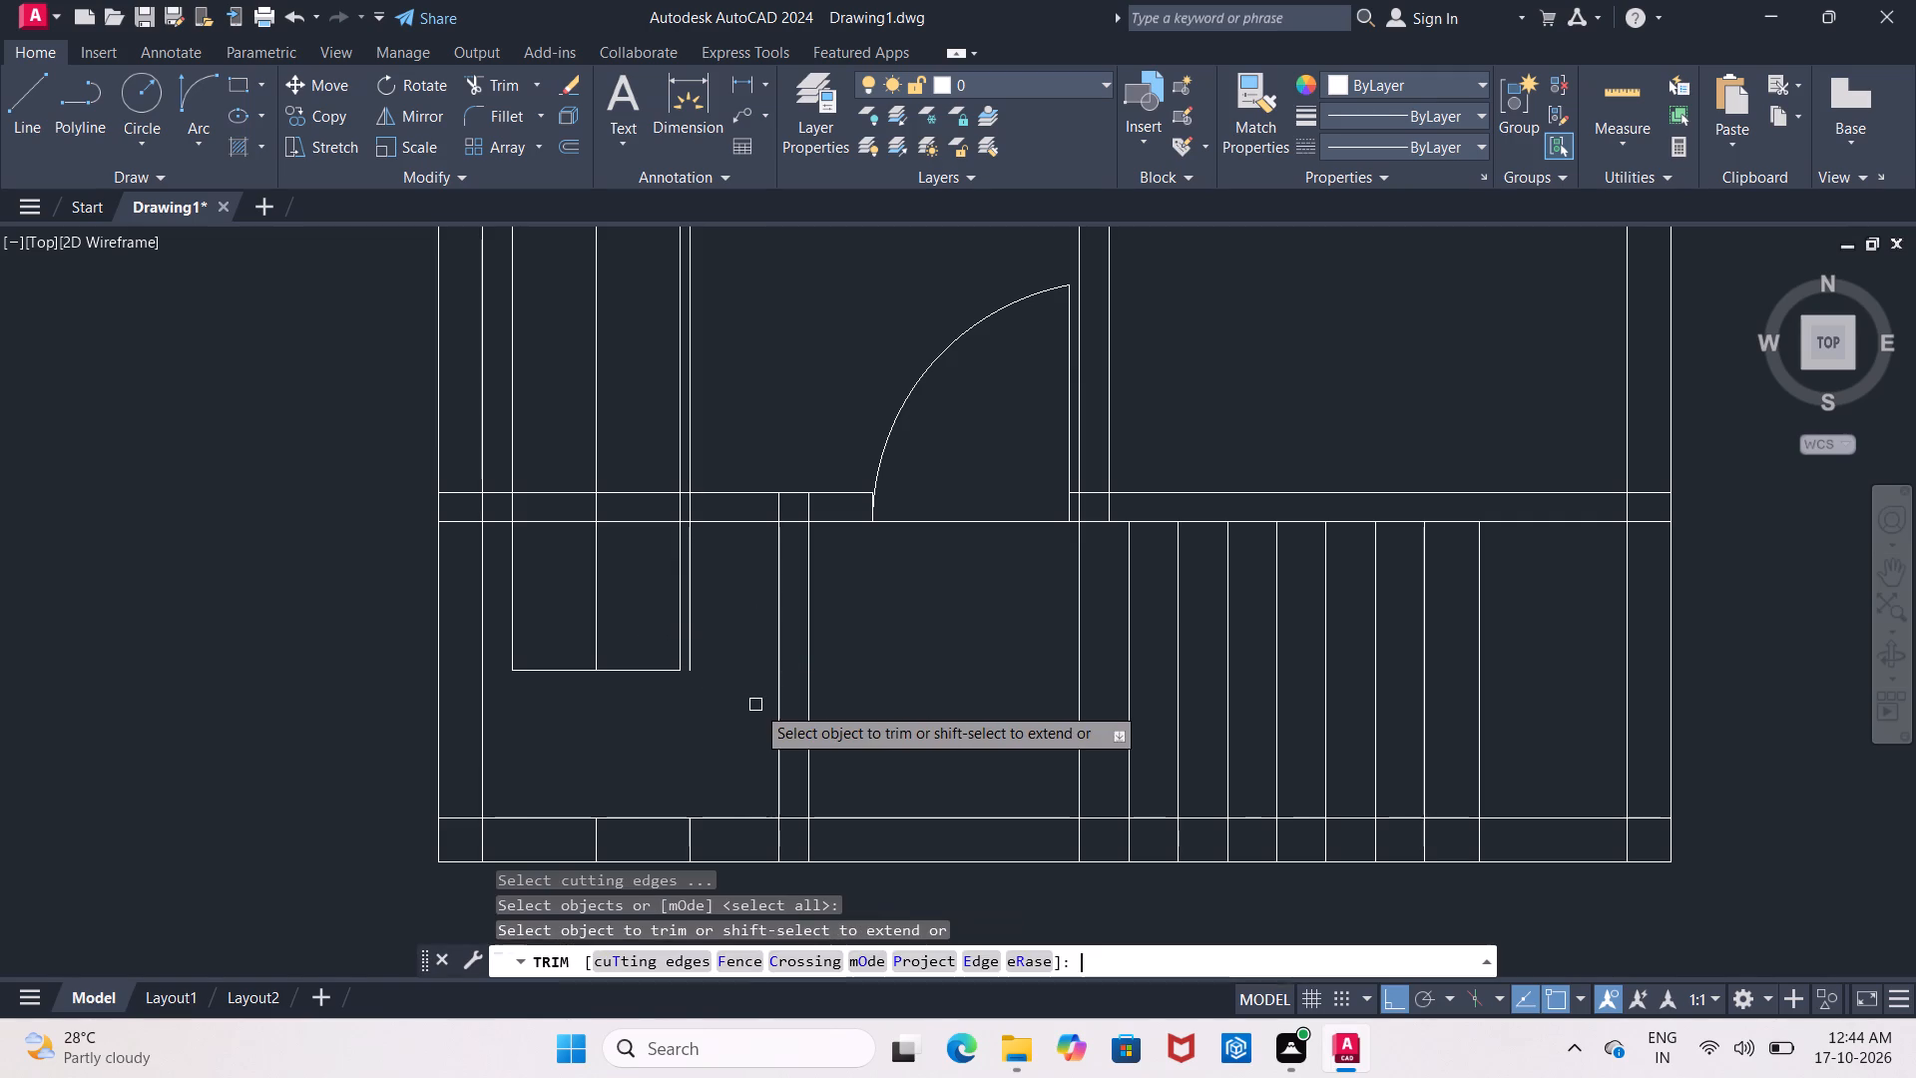
left_click(691, 612)
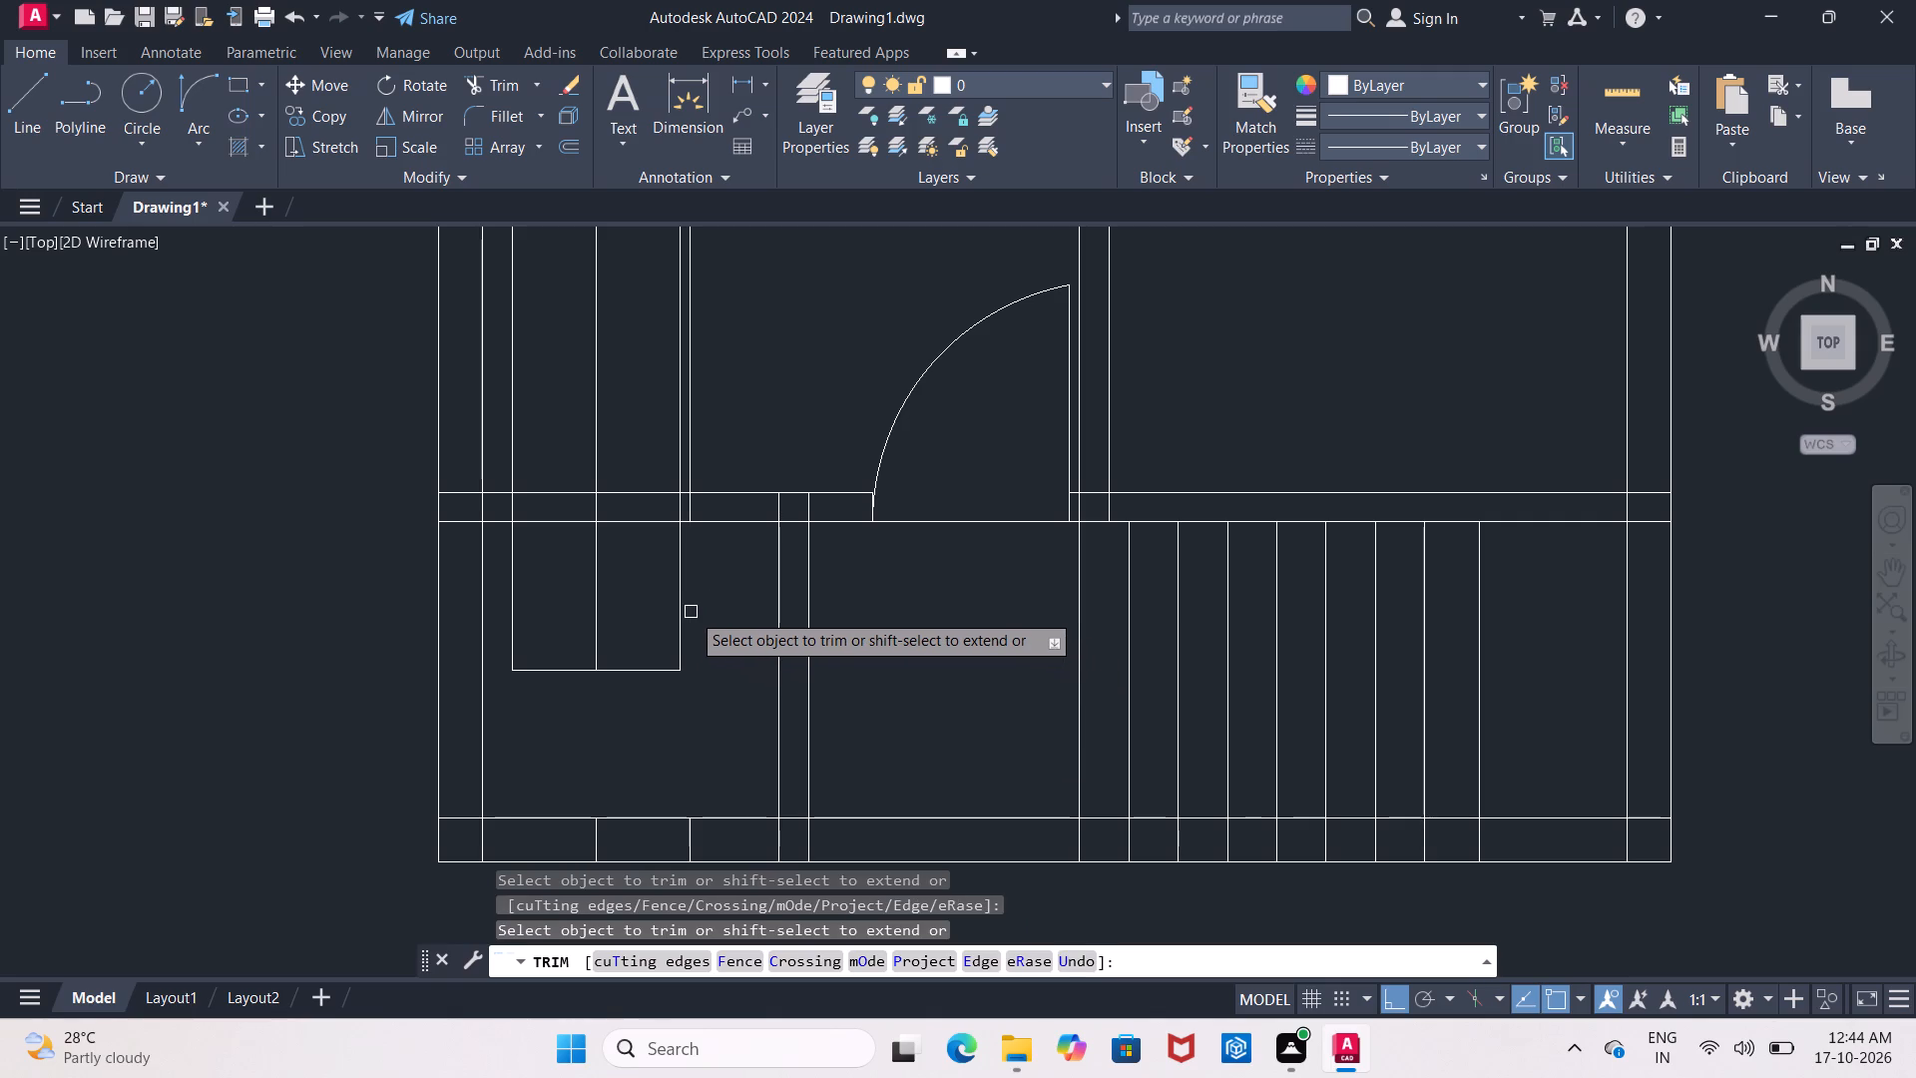
middle_click_drag(705, 619, 707, 648)
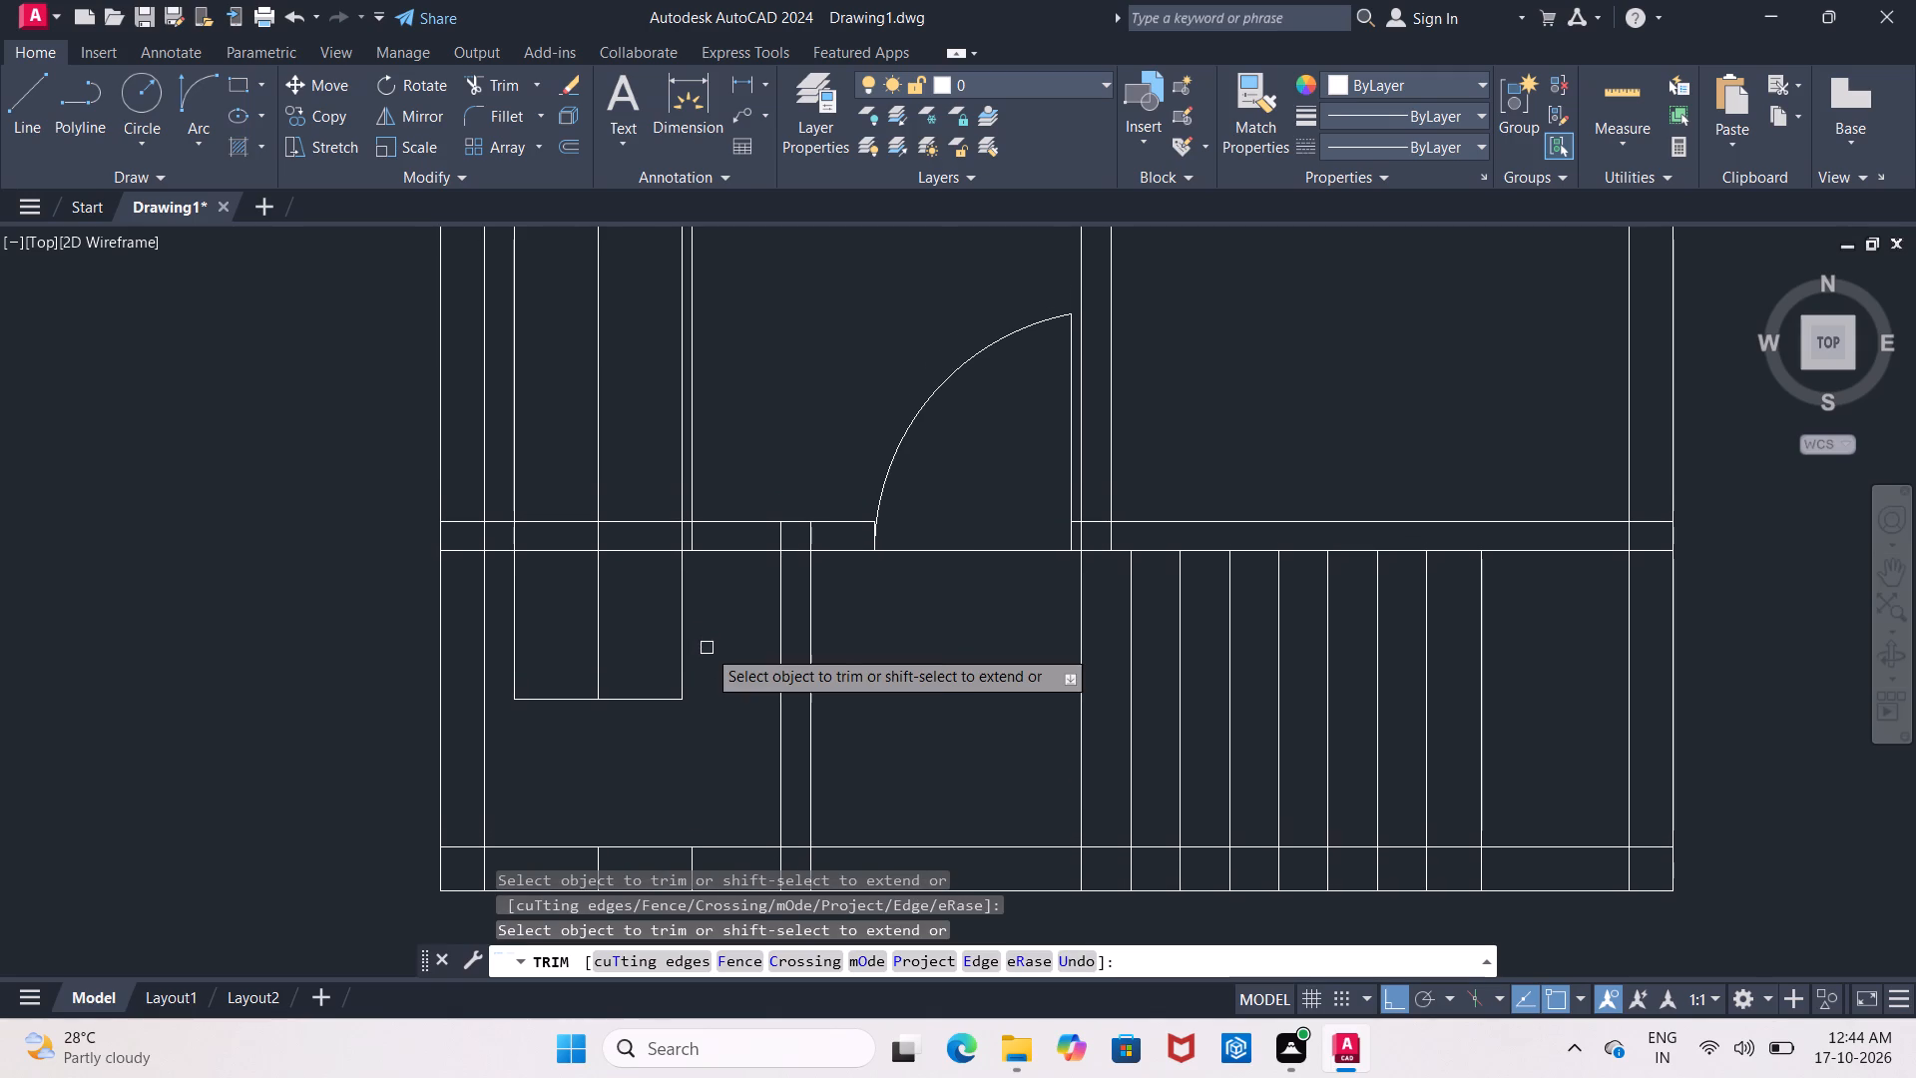
Remove both halves of the horizontal line joining the lower ends of the three door verticals.
scroll(707, 648, "down", 1)
scroll(697, 677, "up", 1)
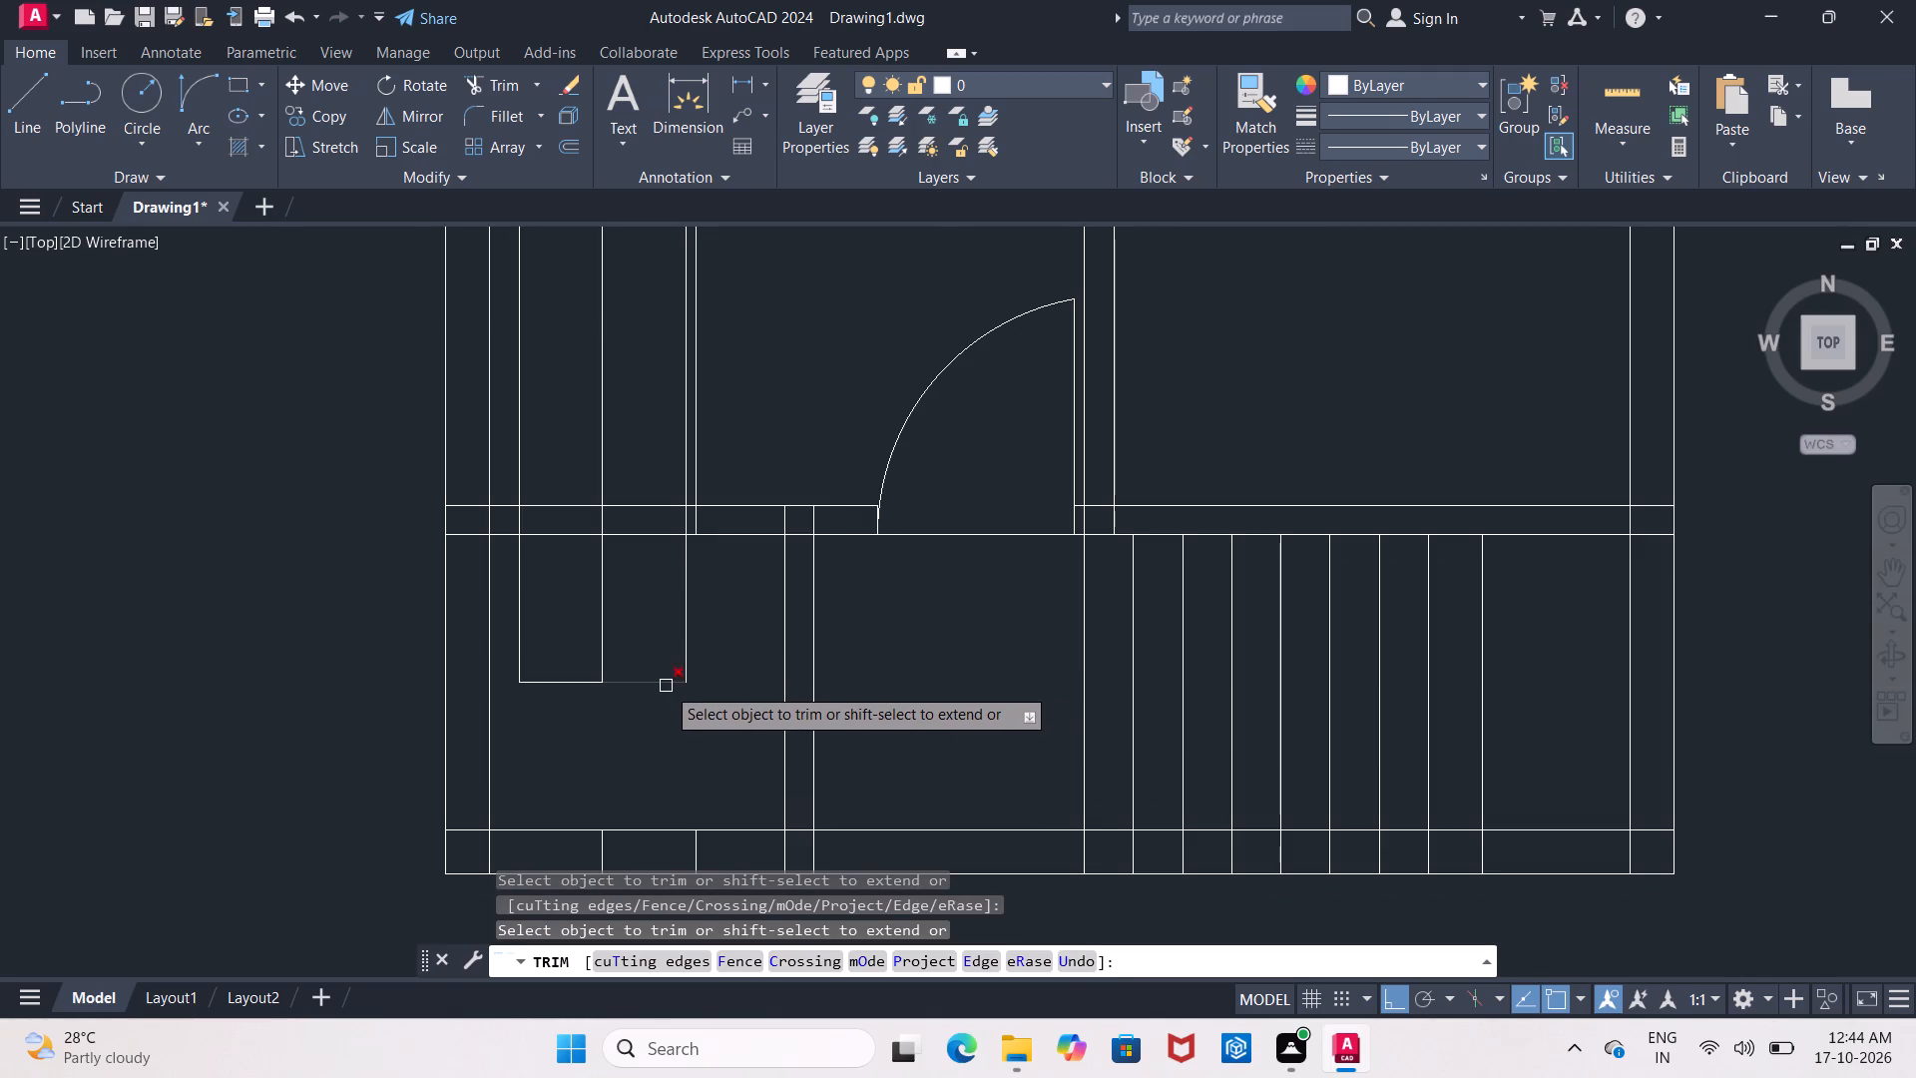
left_click(666, 686)
left_click(571, 687)
left_click(570, 678)
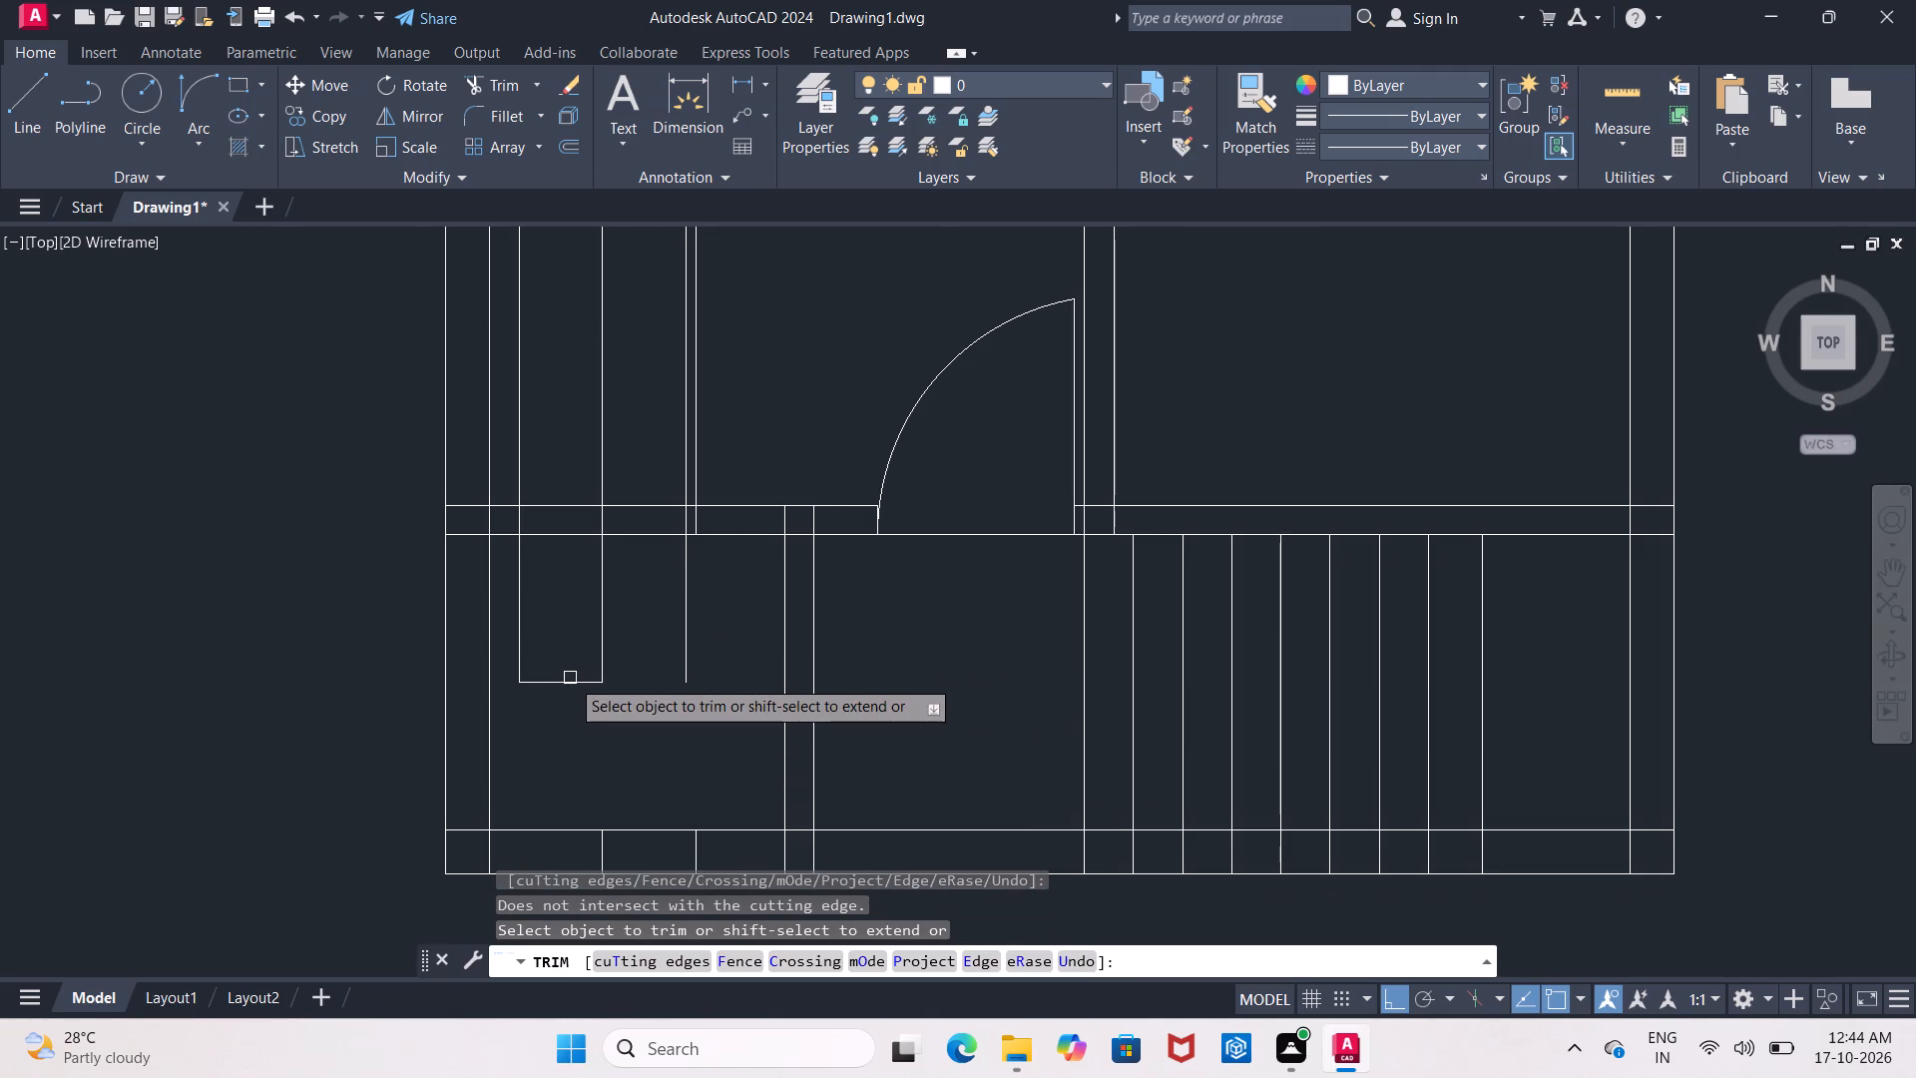
key("Escape")
left_click(570, 678)
key("Delete")
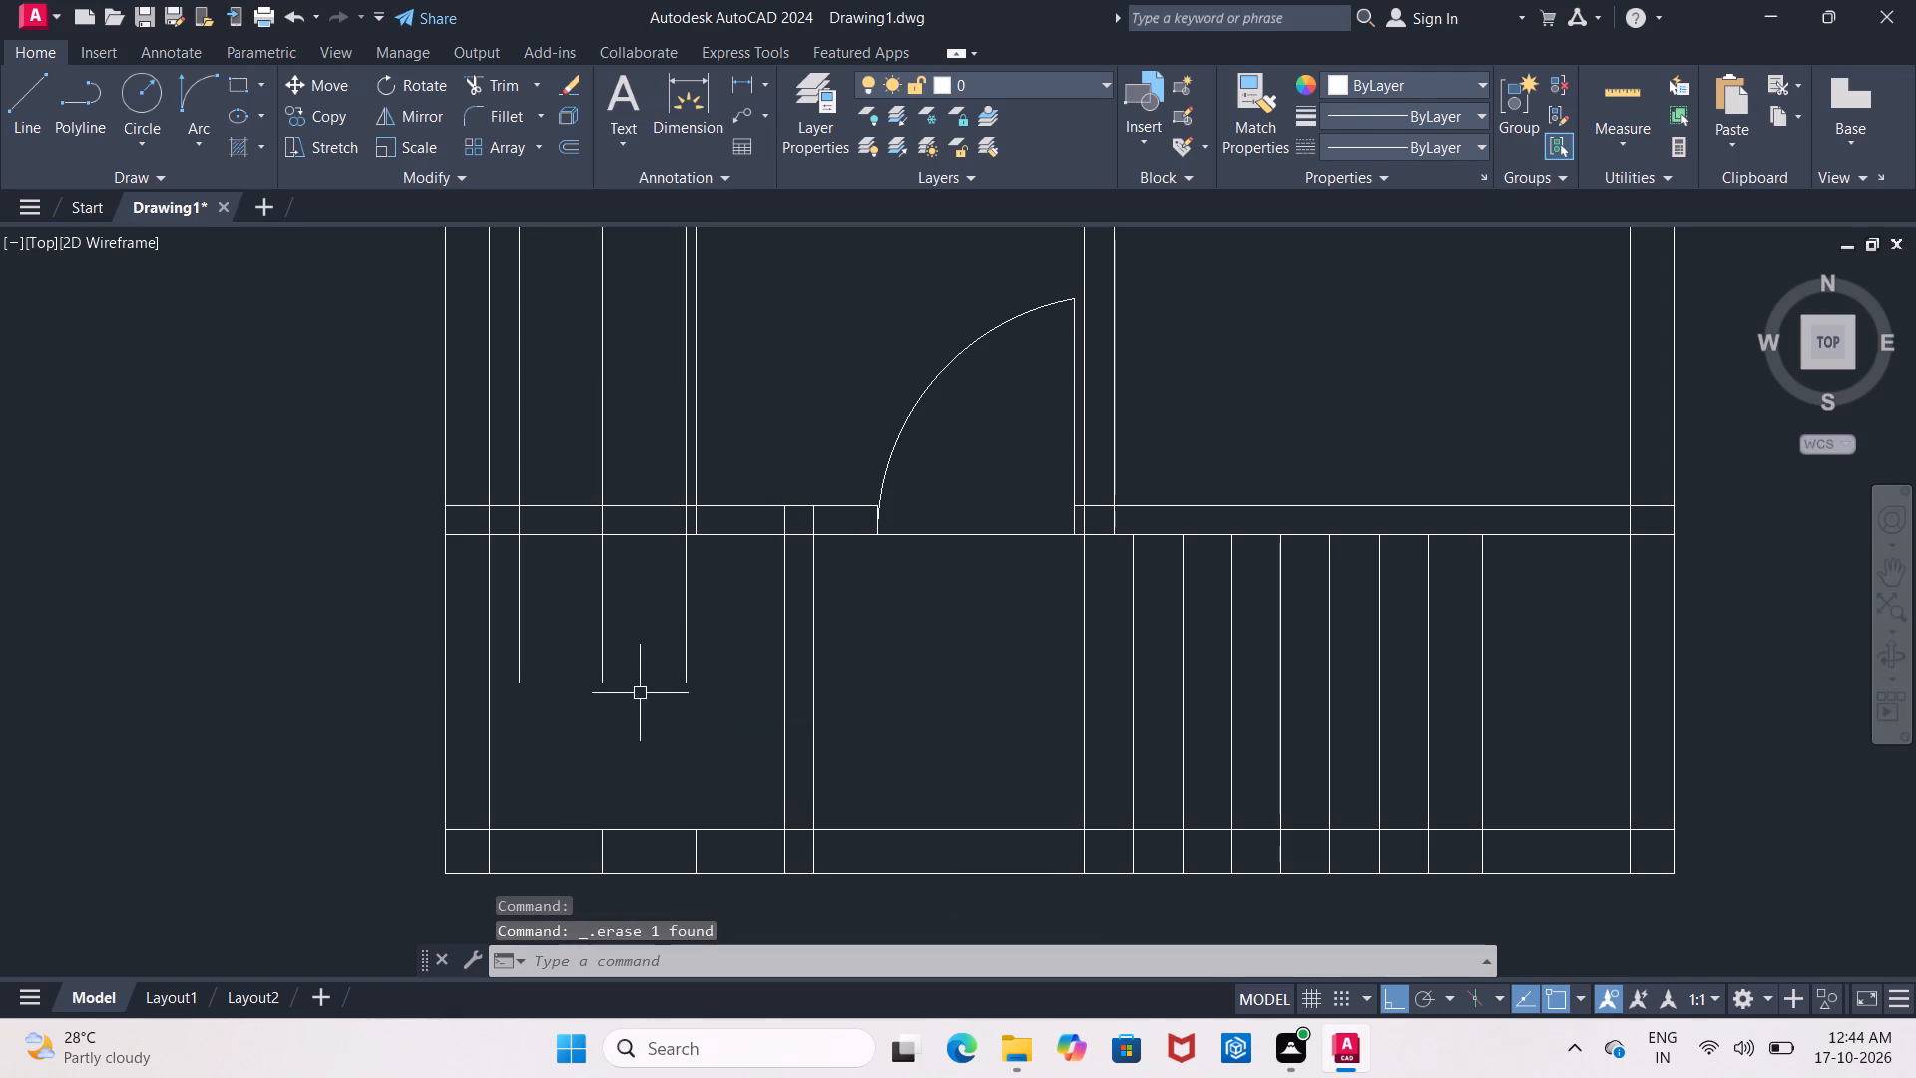
Trim the three door verticals above the horizontal wall, leaving the parts that extend into the lower-left room.
key("t")
key("r")
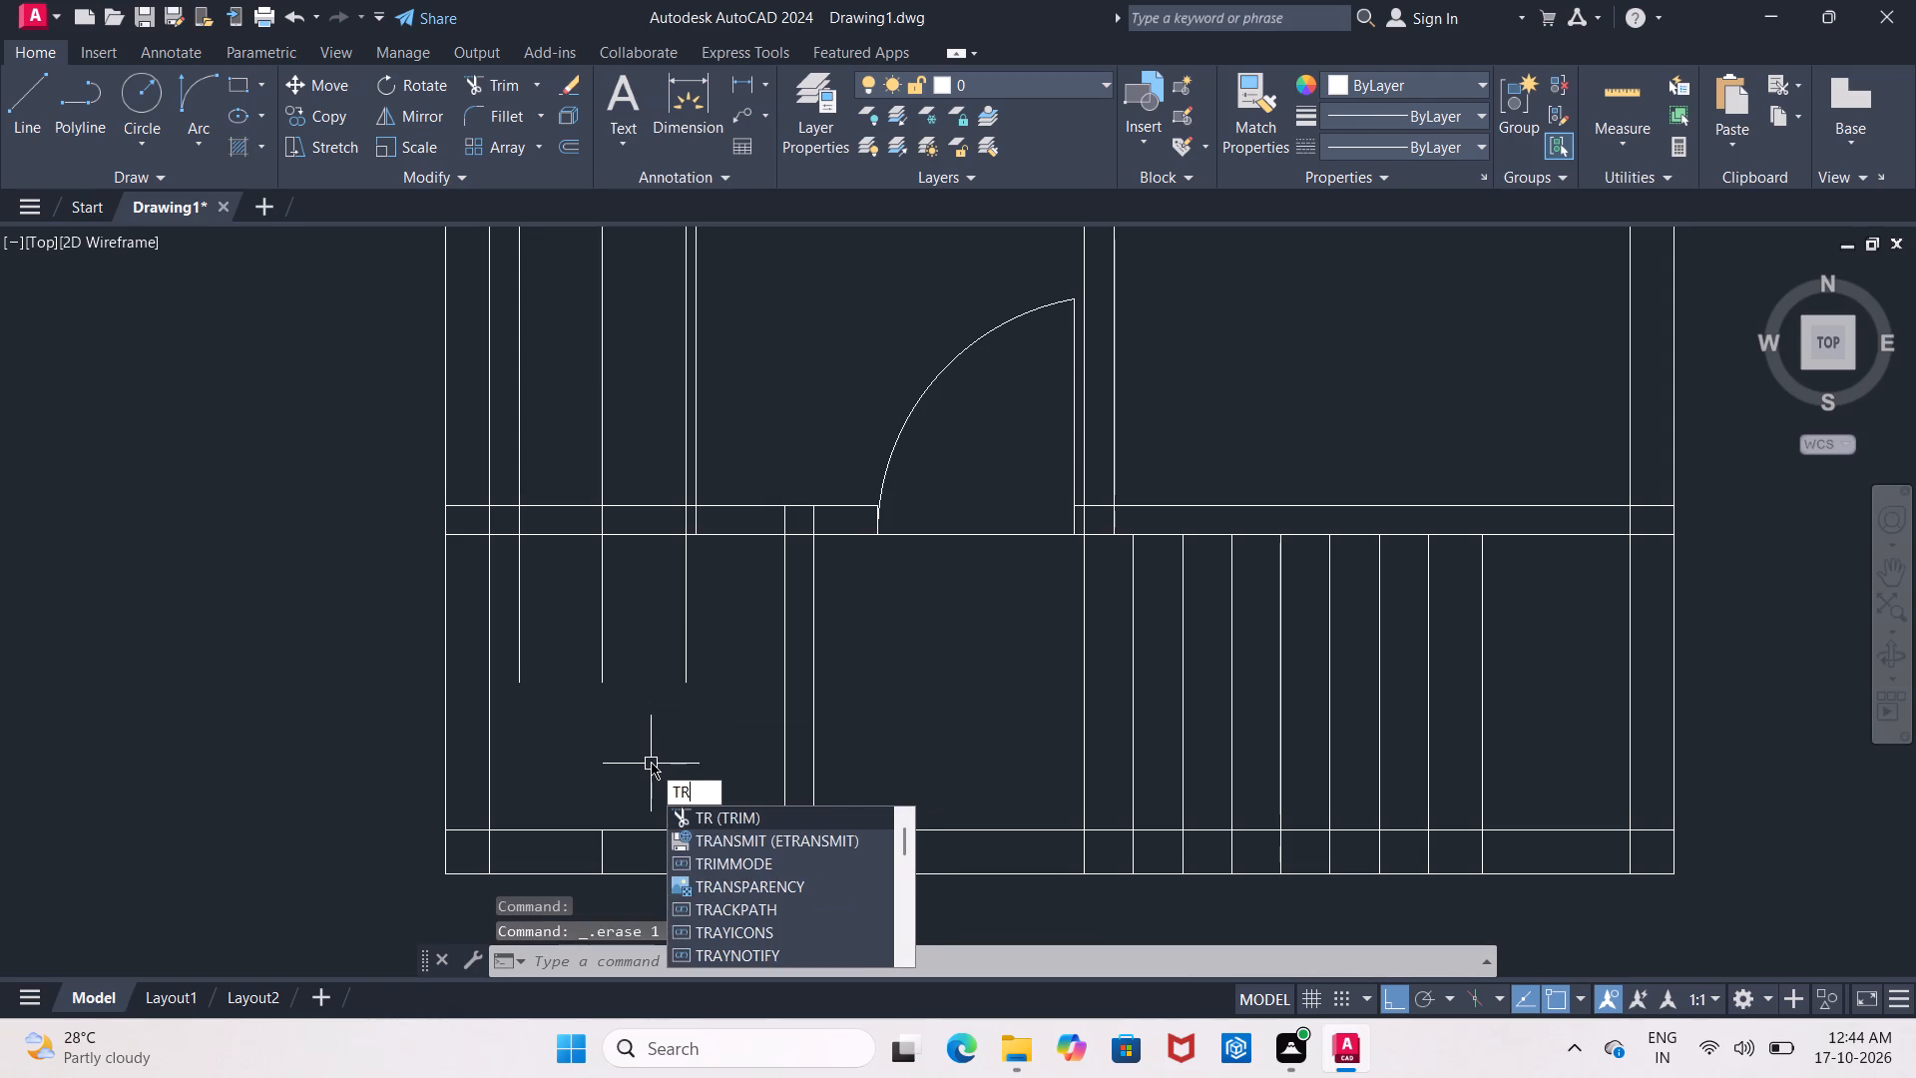
key("Return")
key("Return")
scroll(524, 481, "up", 1)
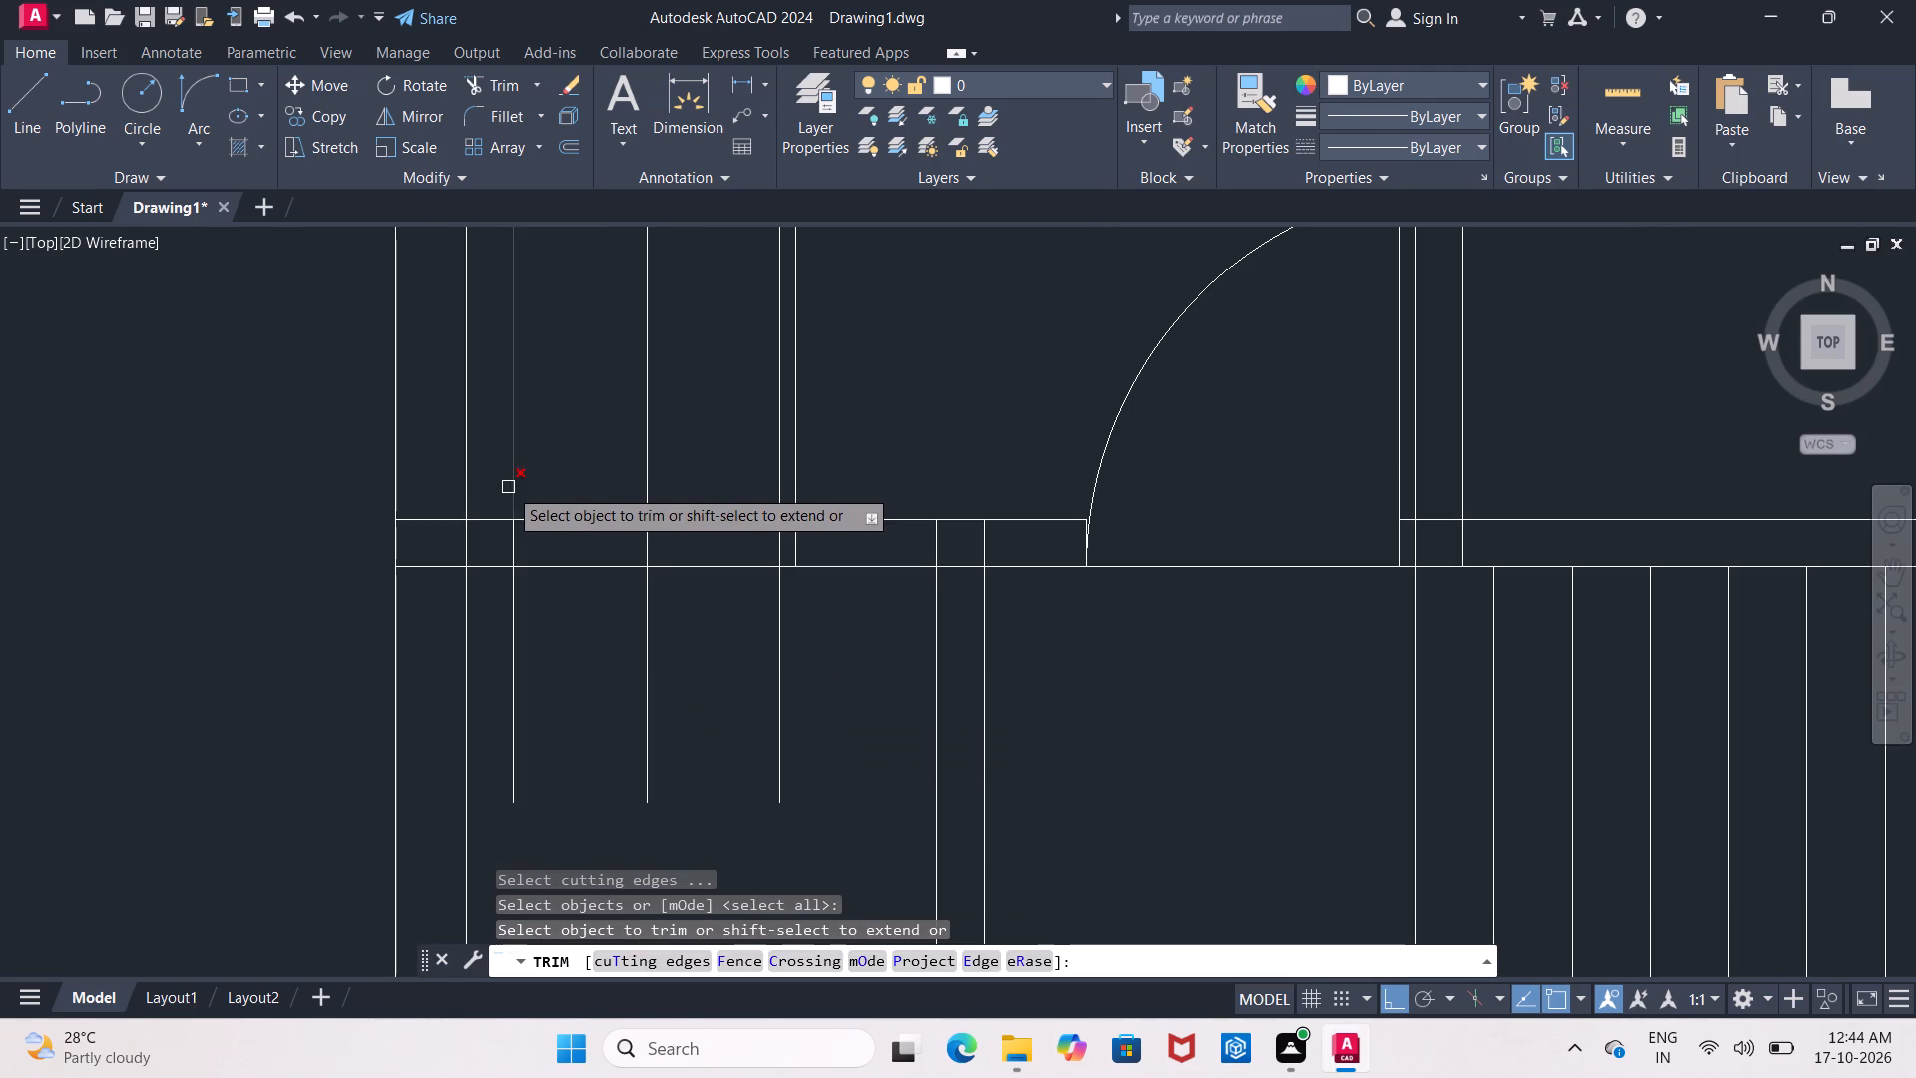
left_click_drag(498, 484, 742, 478)
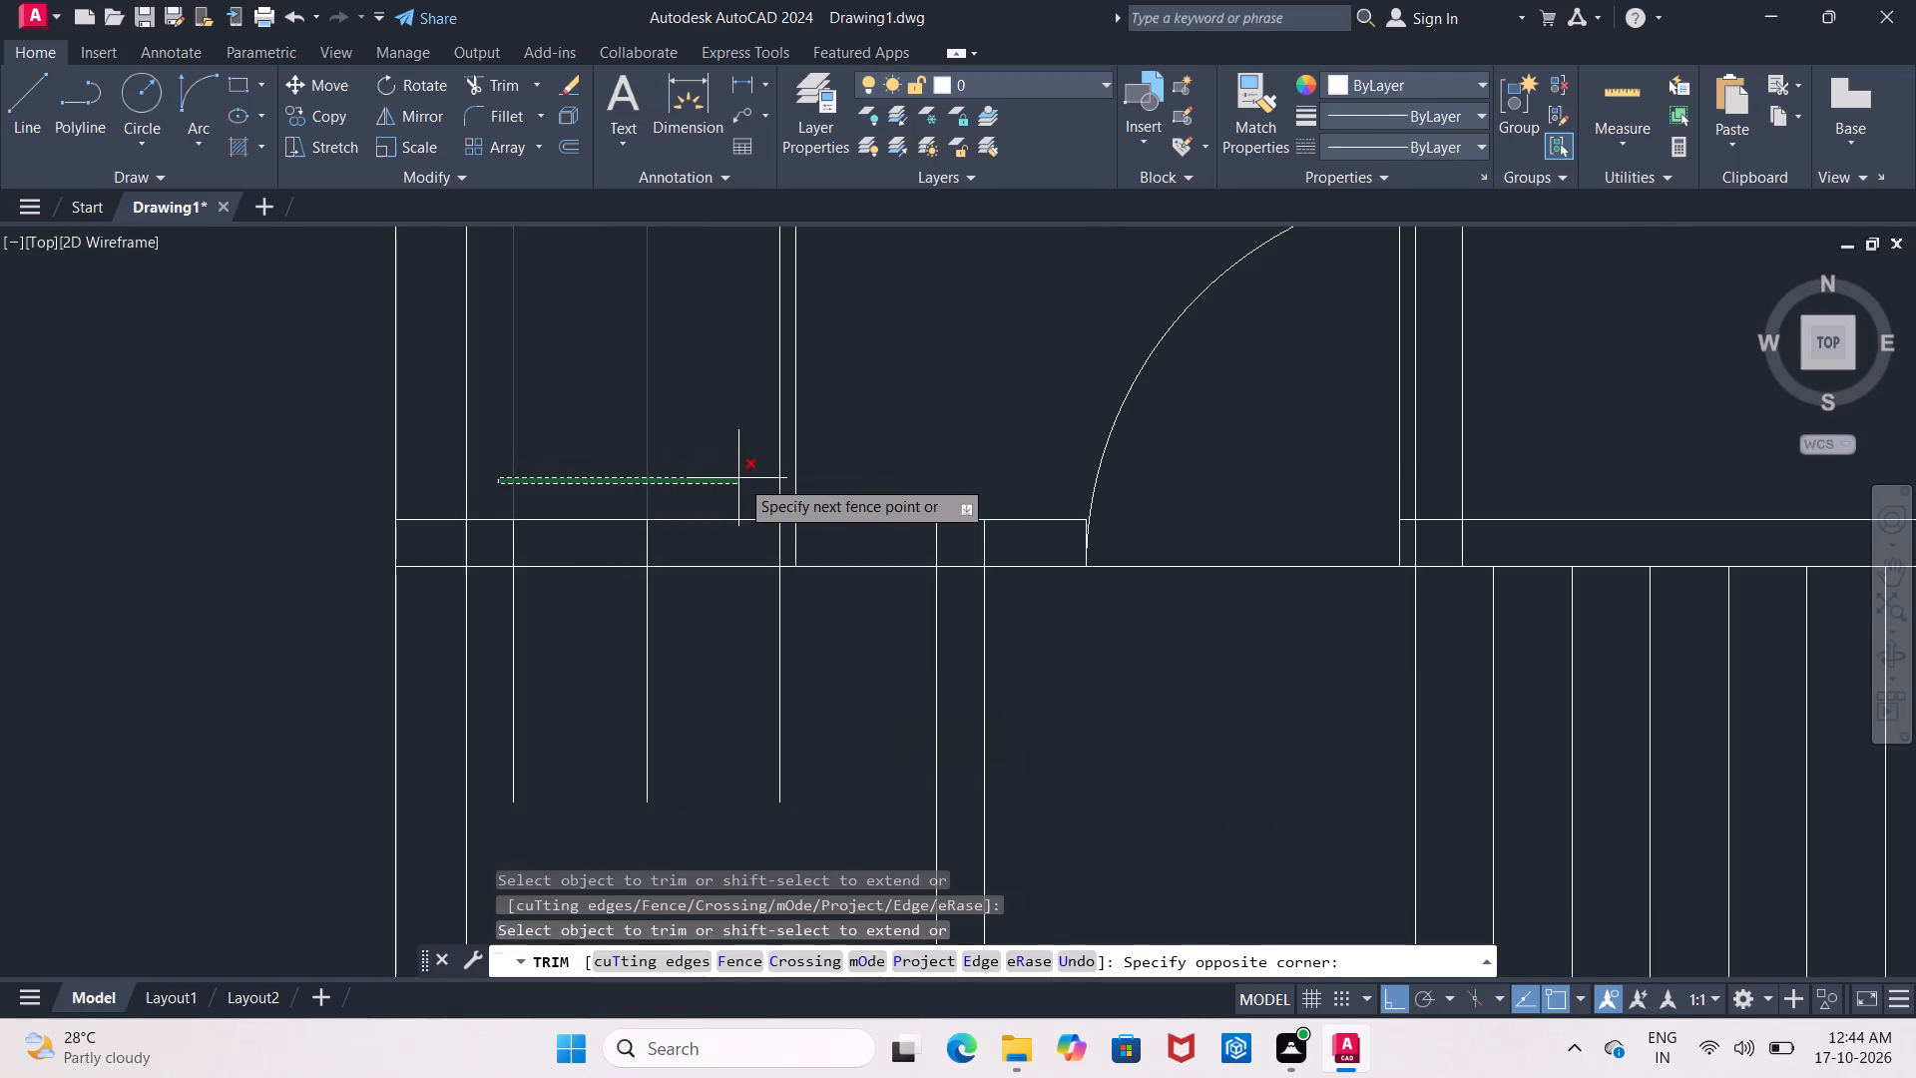
left_click_drag(742, 478, 781, 486)
middle_click_drag(728, 513, 726, 465)
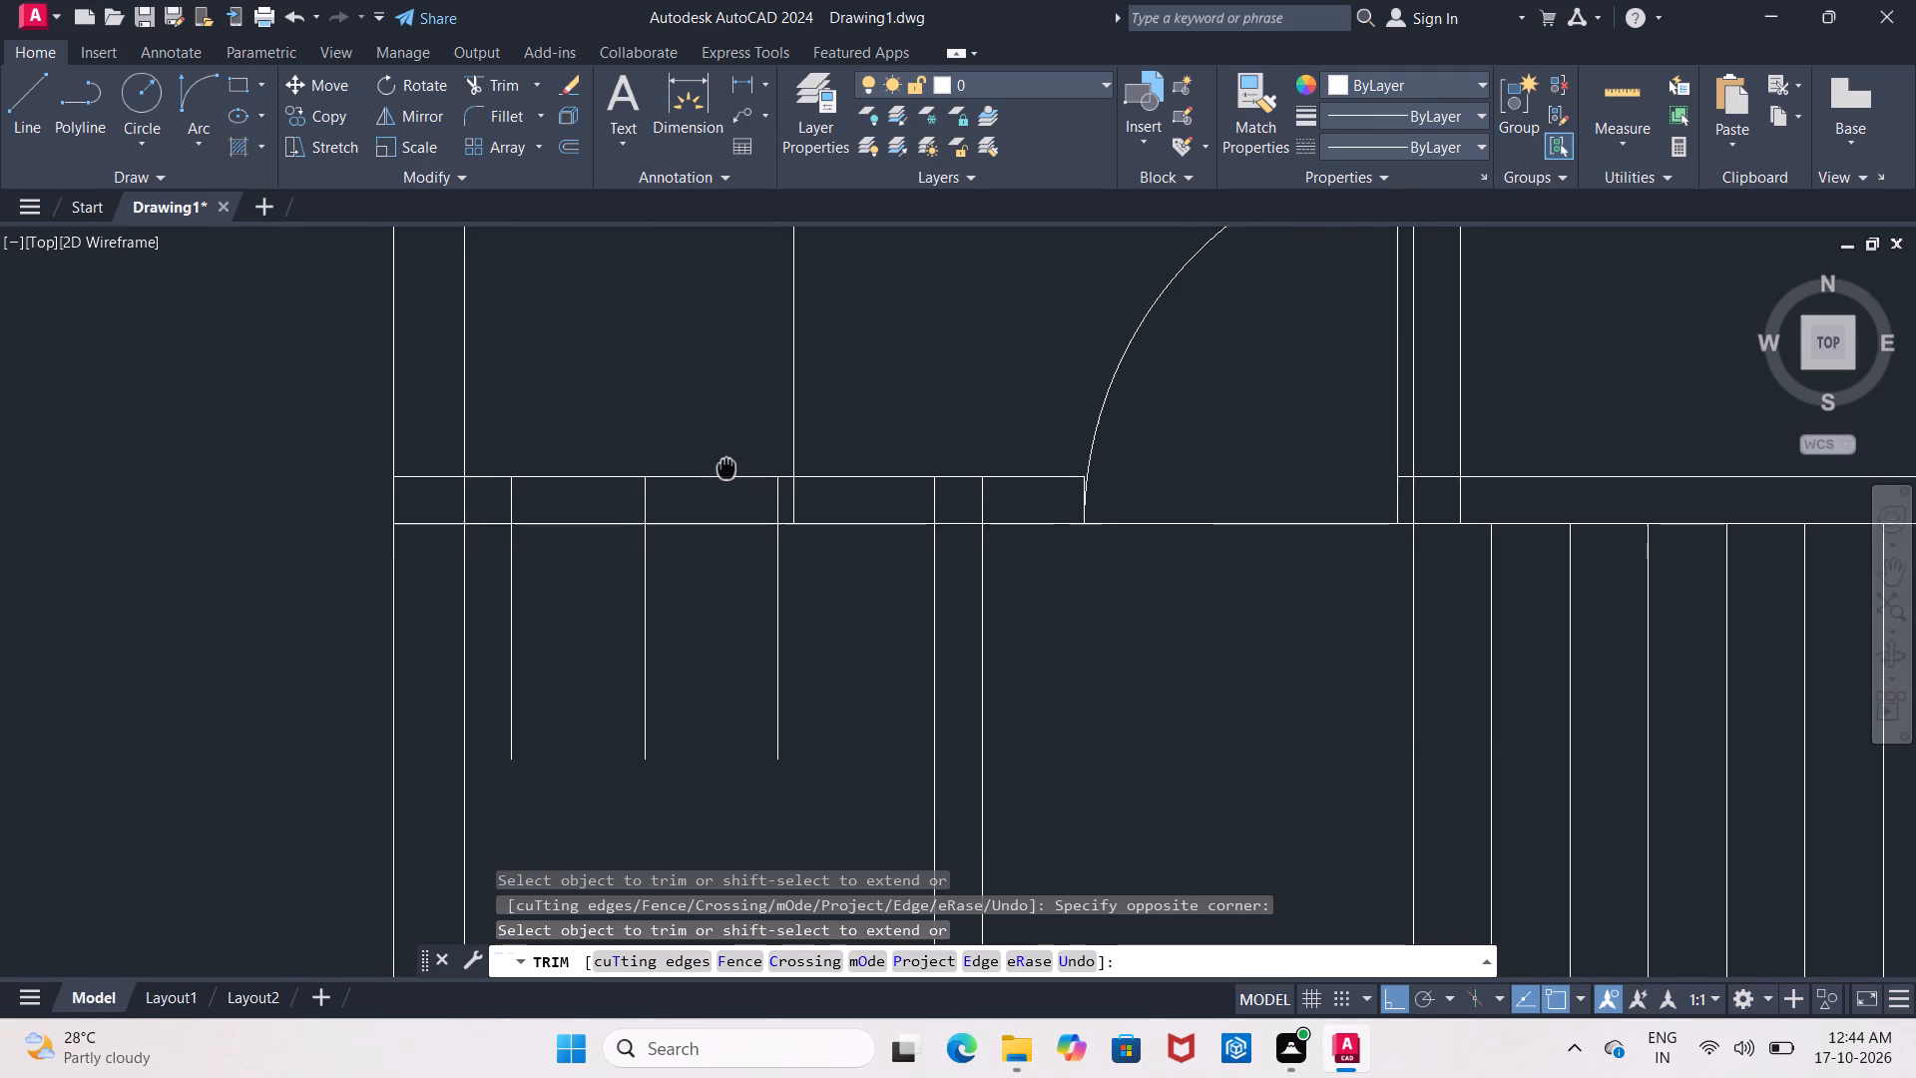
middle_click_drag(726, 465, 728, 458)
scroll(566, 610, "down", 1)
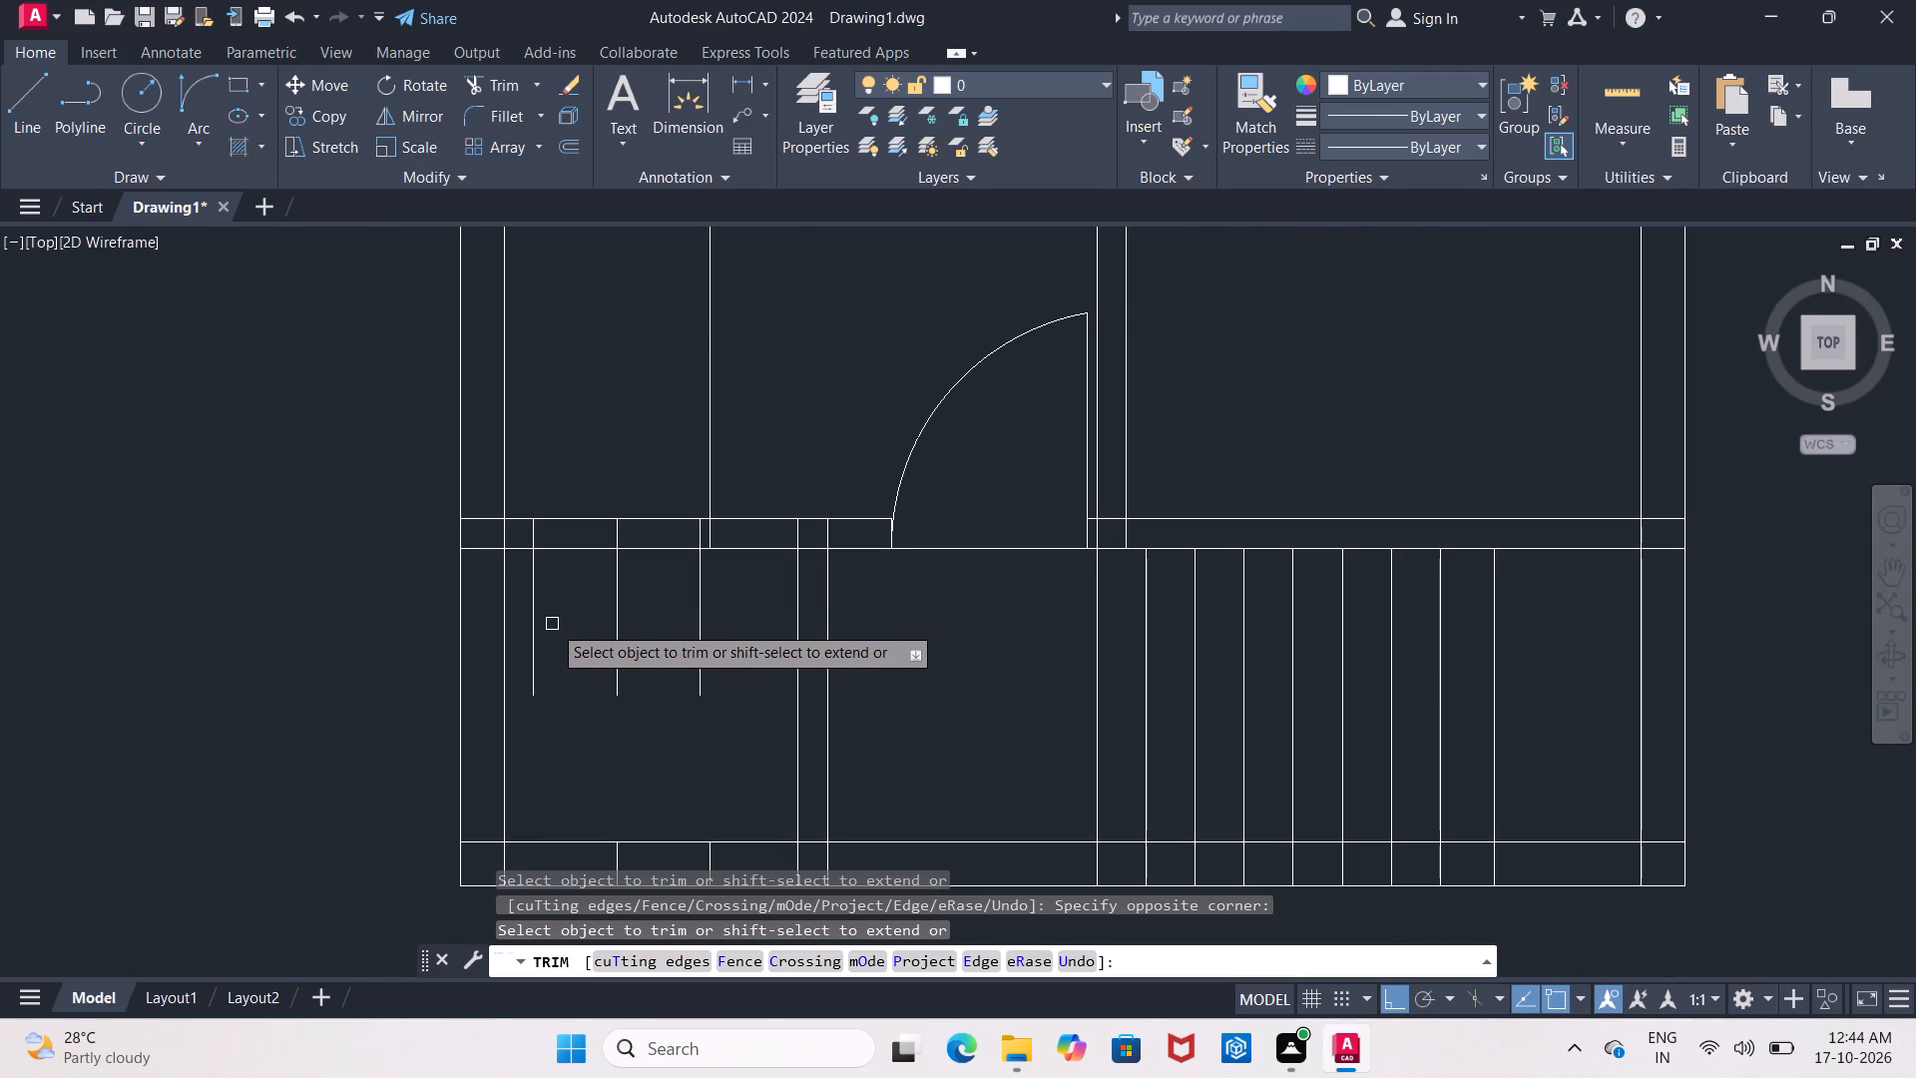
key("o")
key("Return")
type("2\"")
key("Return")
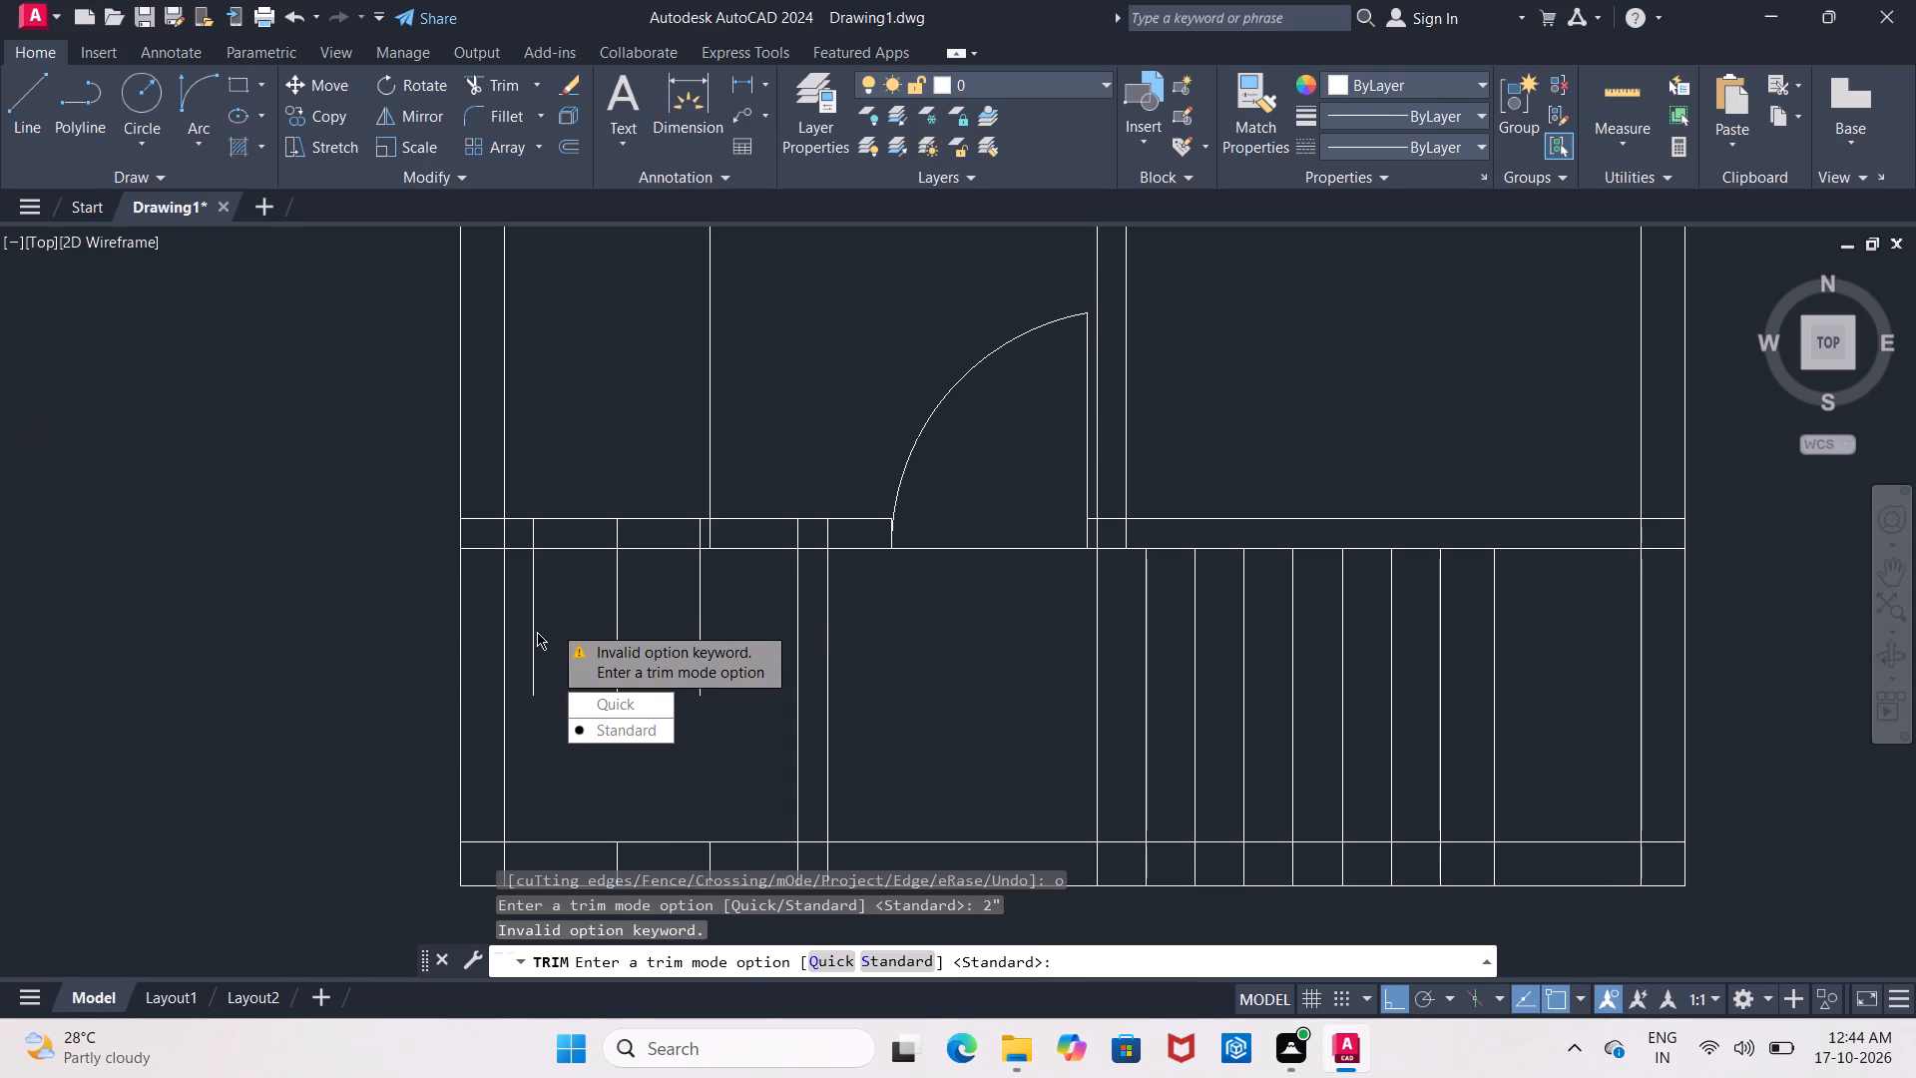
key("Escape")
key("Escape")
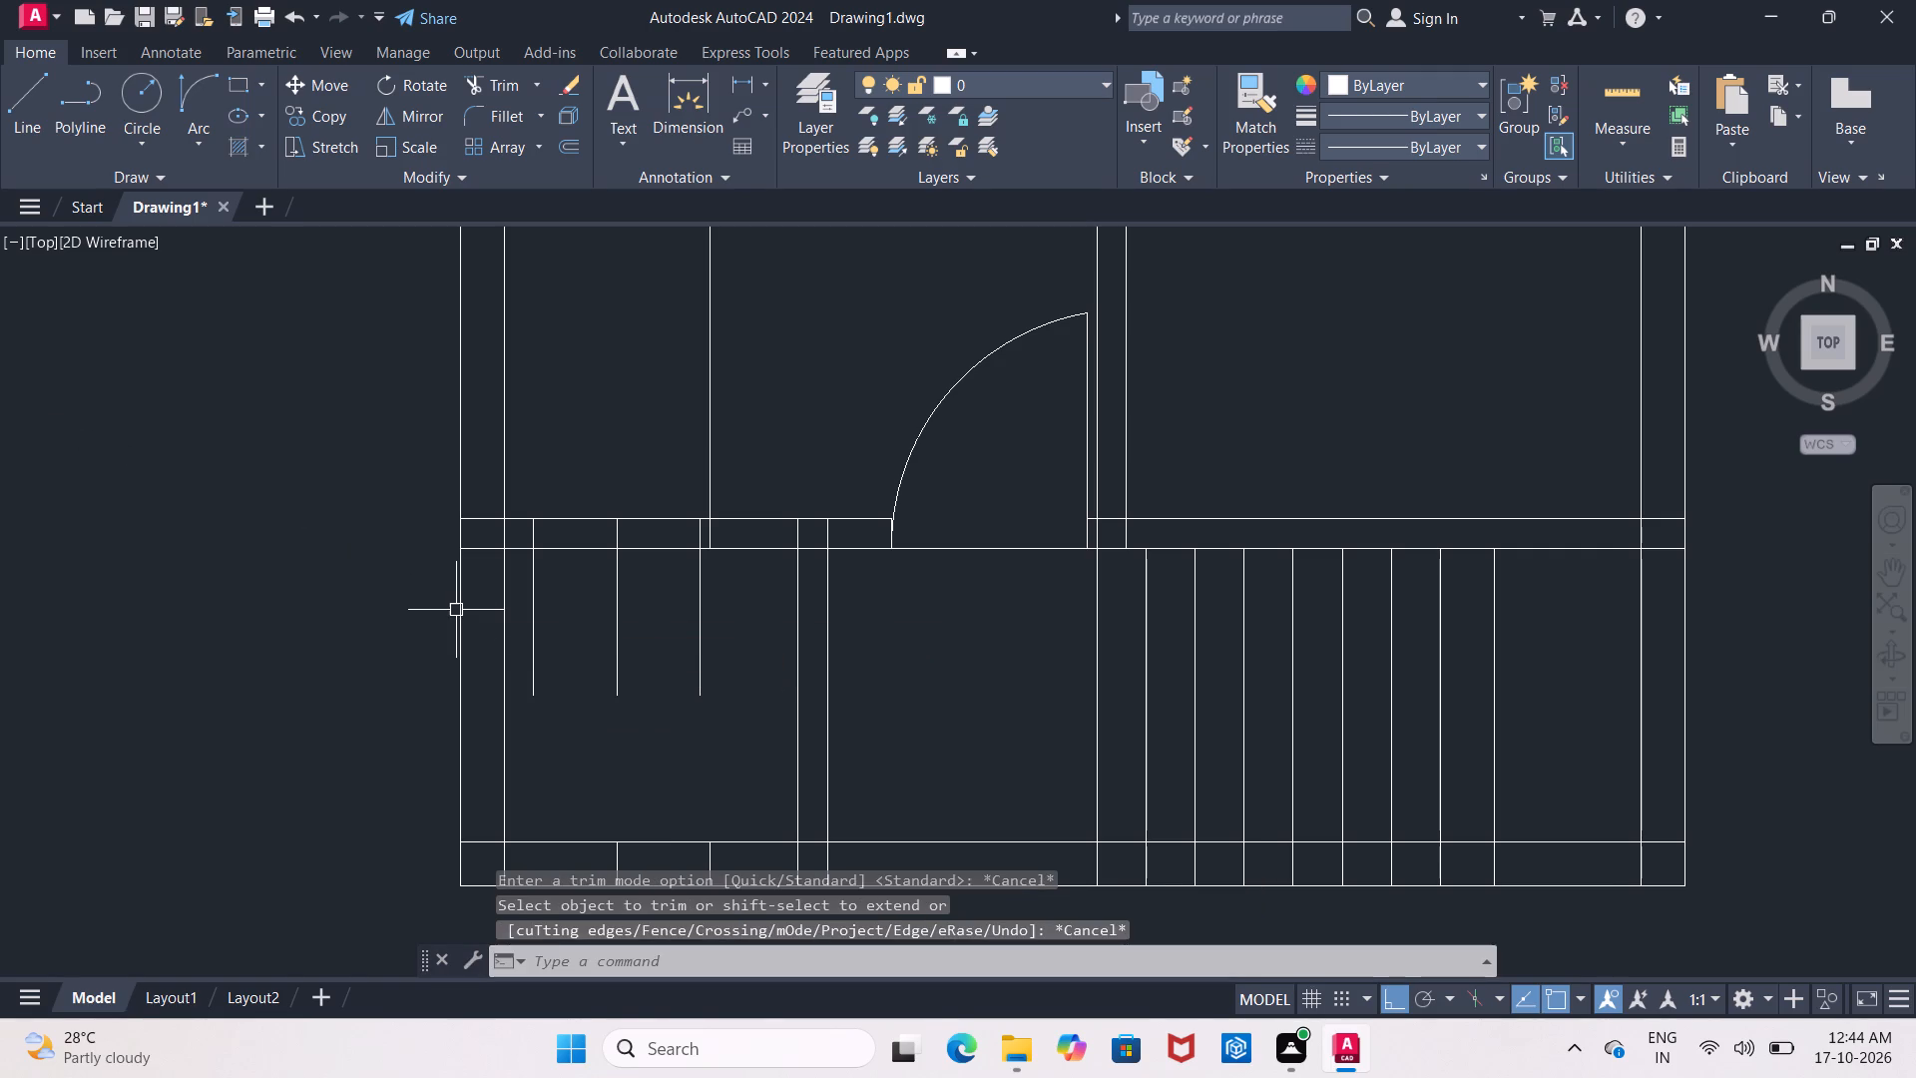
Offset the leftmost of the three door verticals 2" inward, toward the middle vertical.
key("Escape")
key("o")
key("Return")
type("2\"")
key("Return")
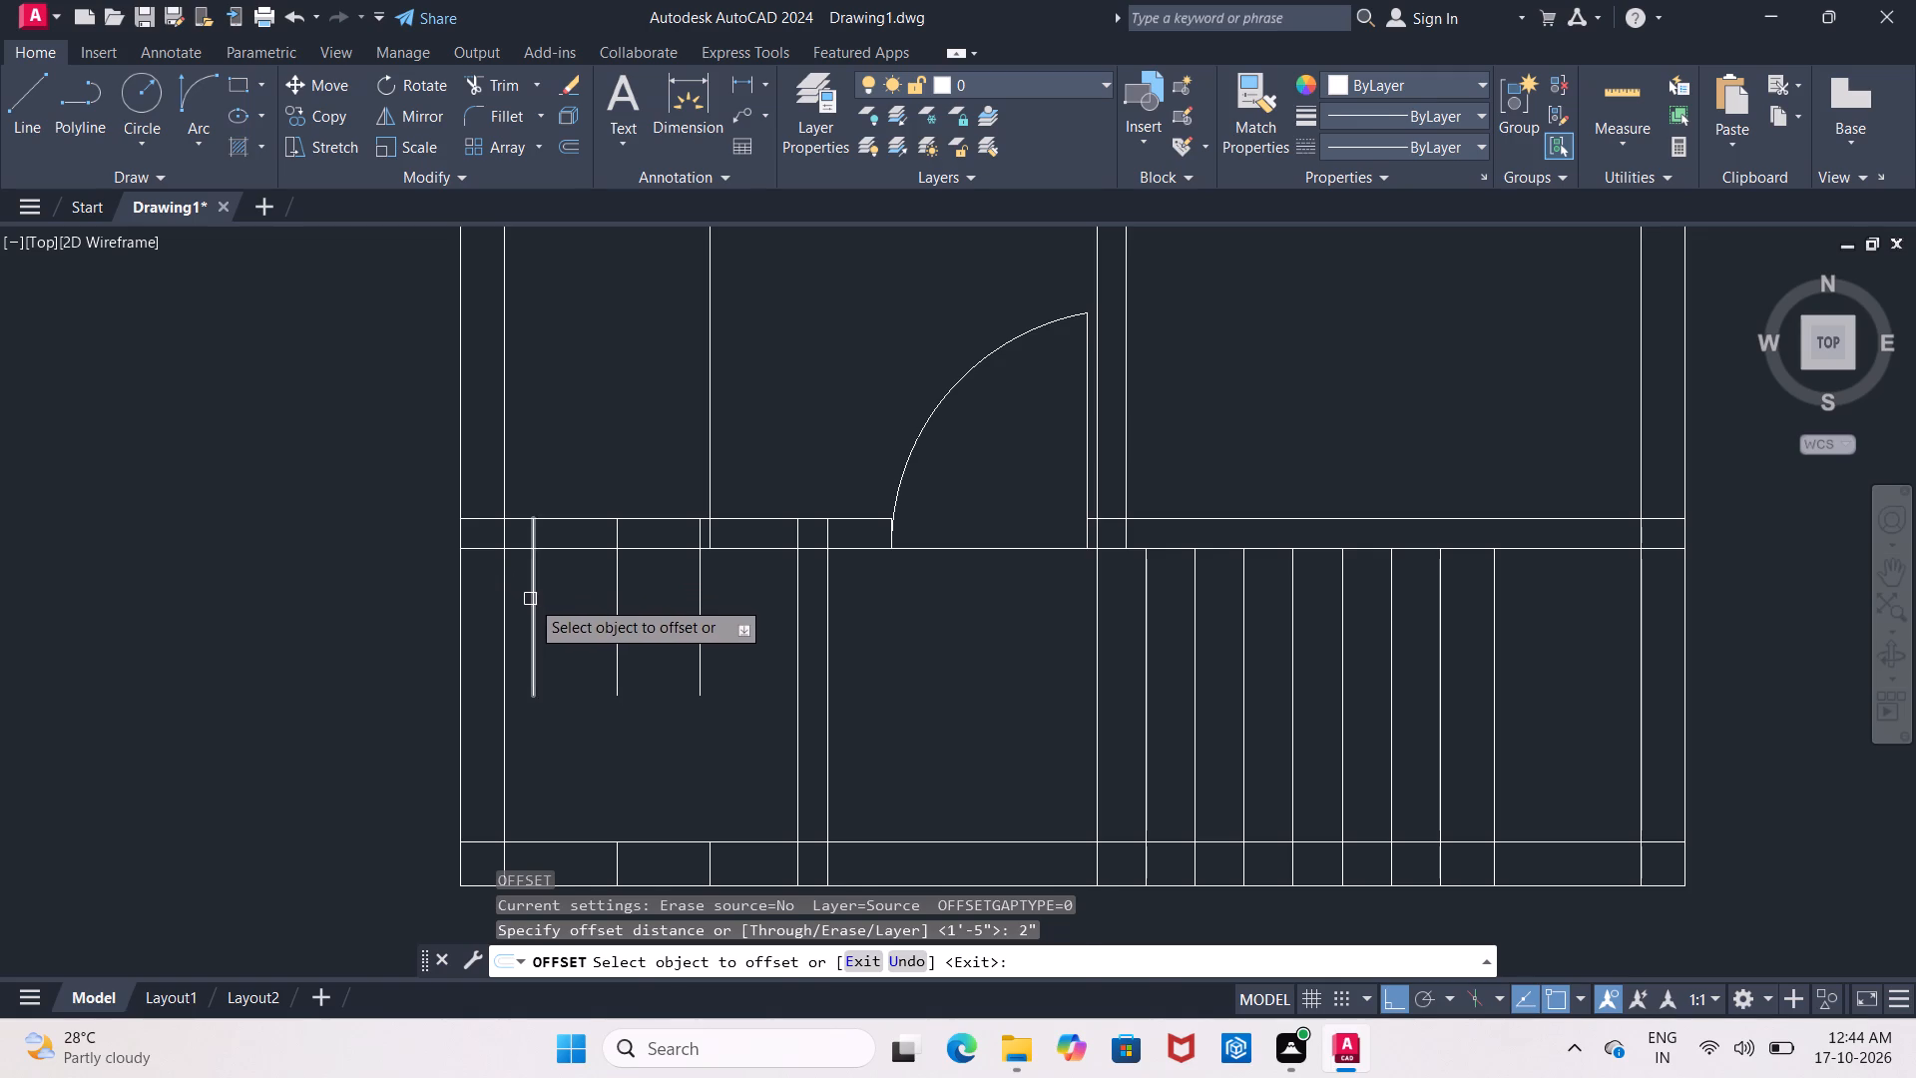
left_click(530, 599)
left_click(578, 619)
key("Escape")
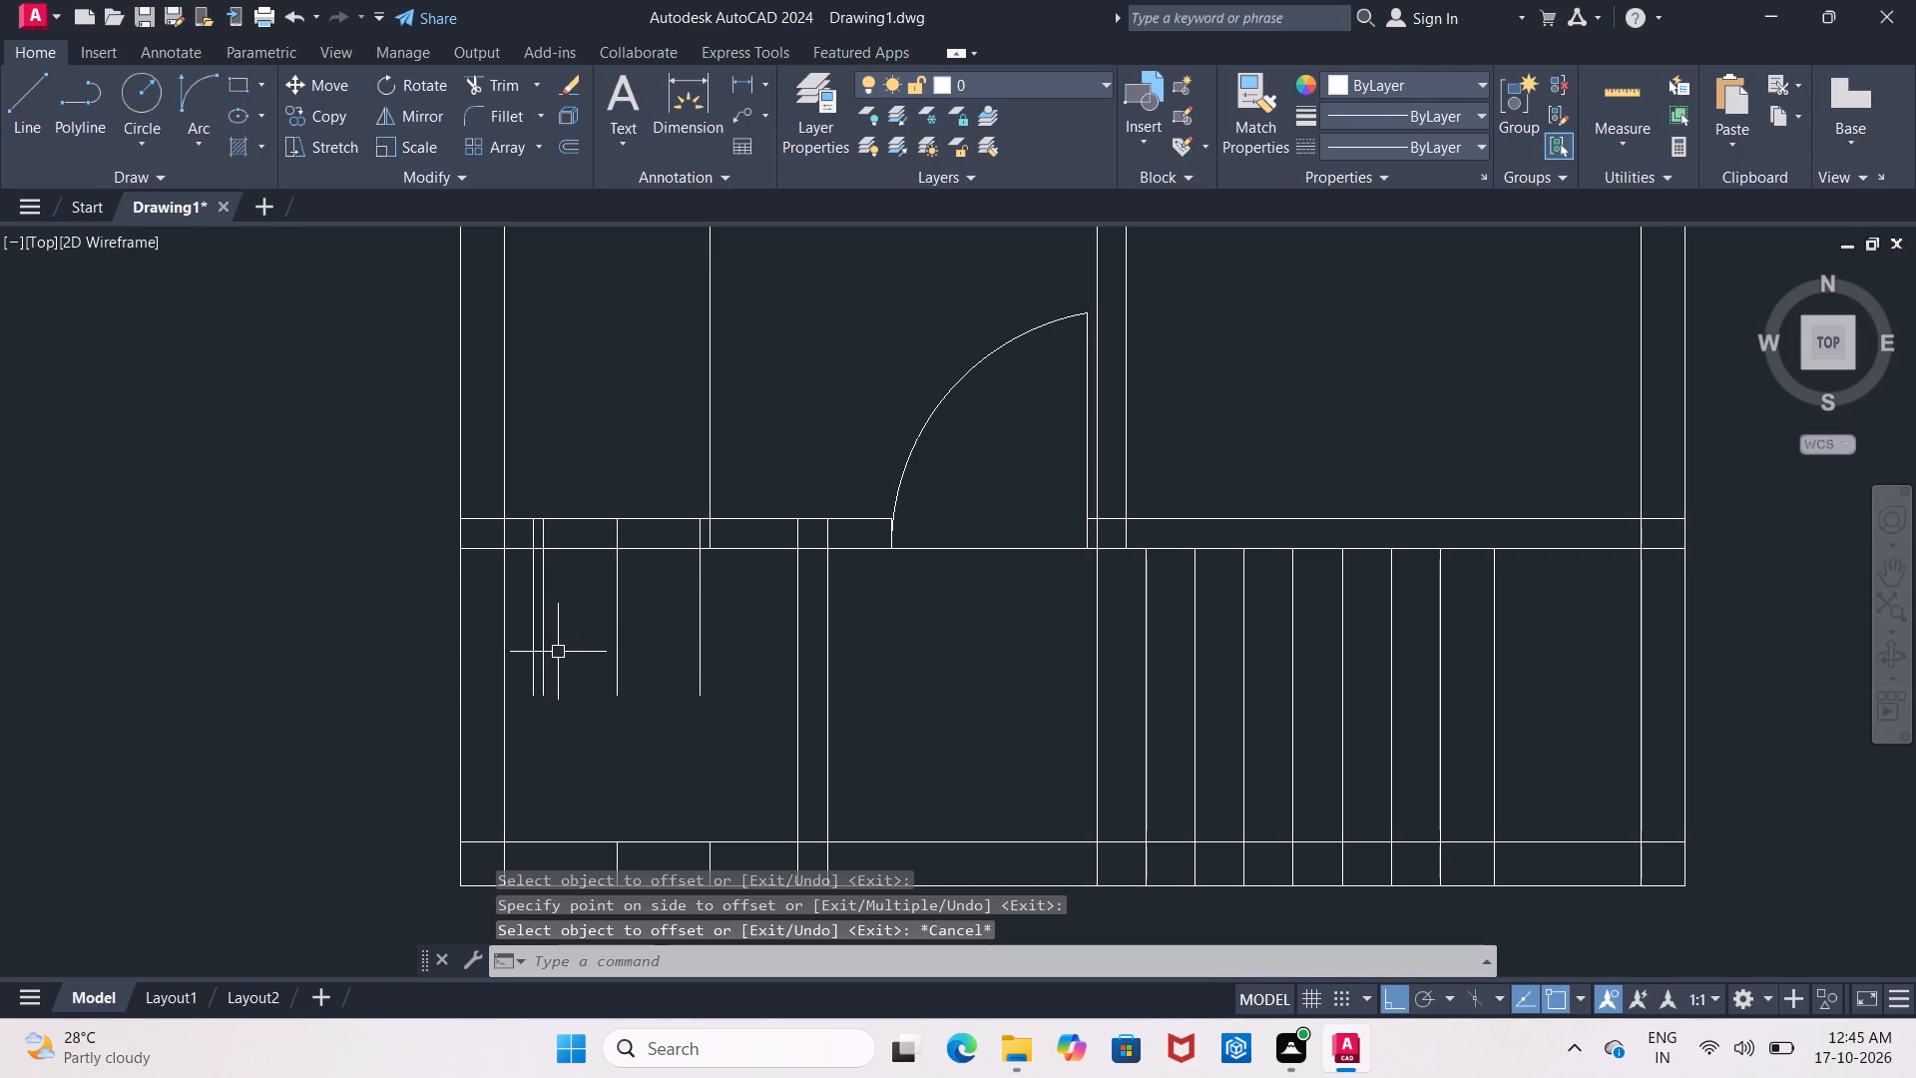
Trim the original leftmost door vertical below the horizontal wall, keeping the 2" offset line as the door leaf.
scroll(549, 645, "up", 1)
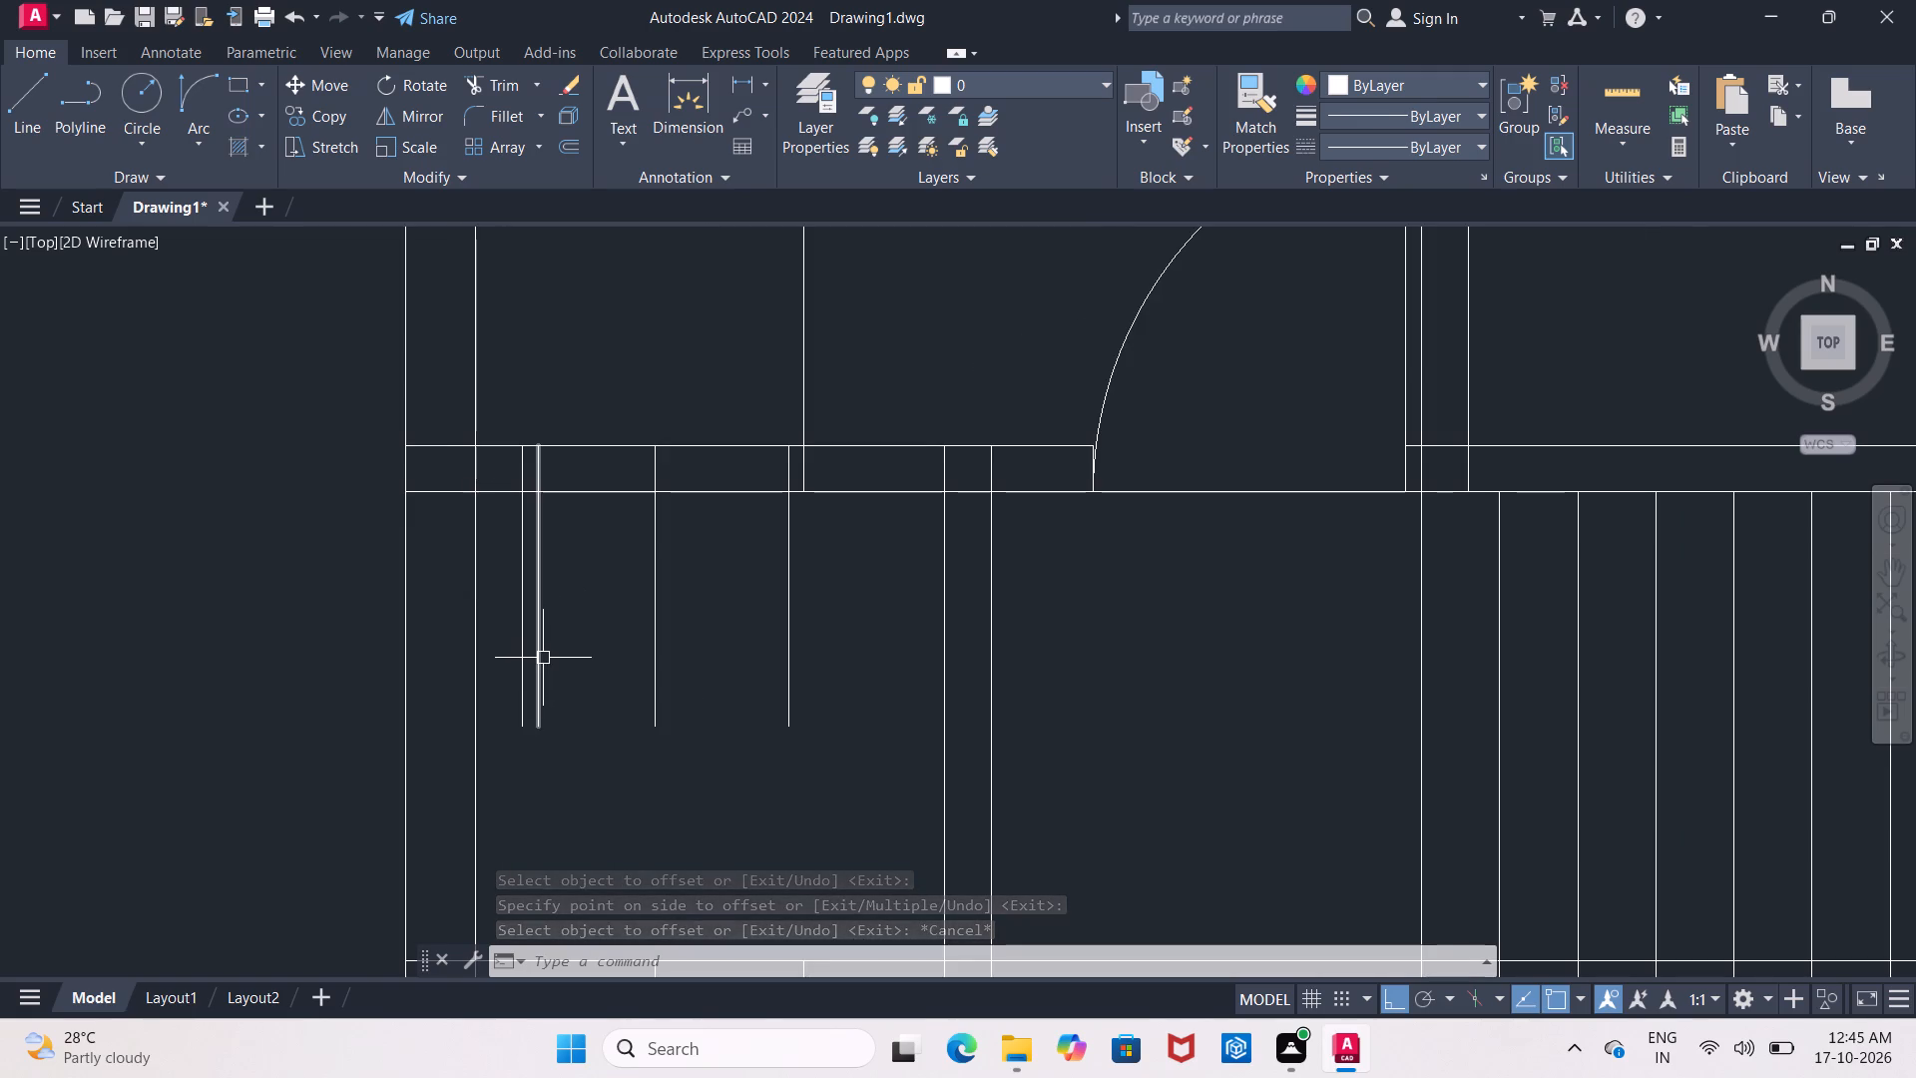
key("t")
key("r")
key("Return")
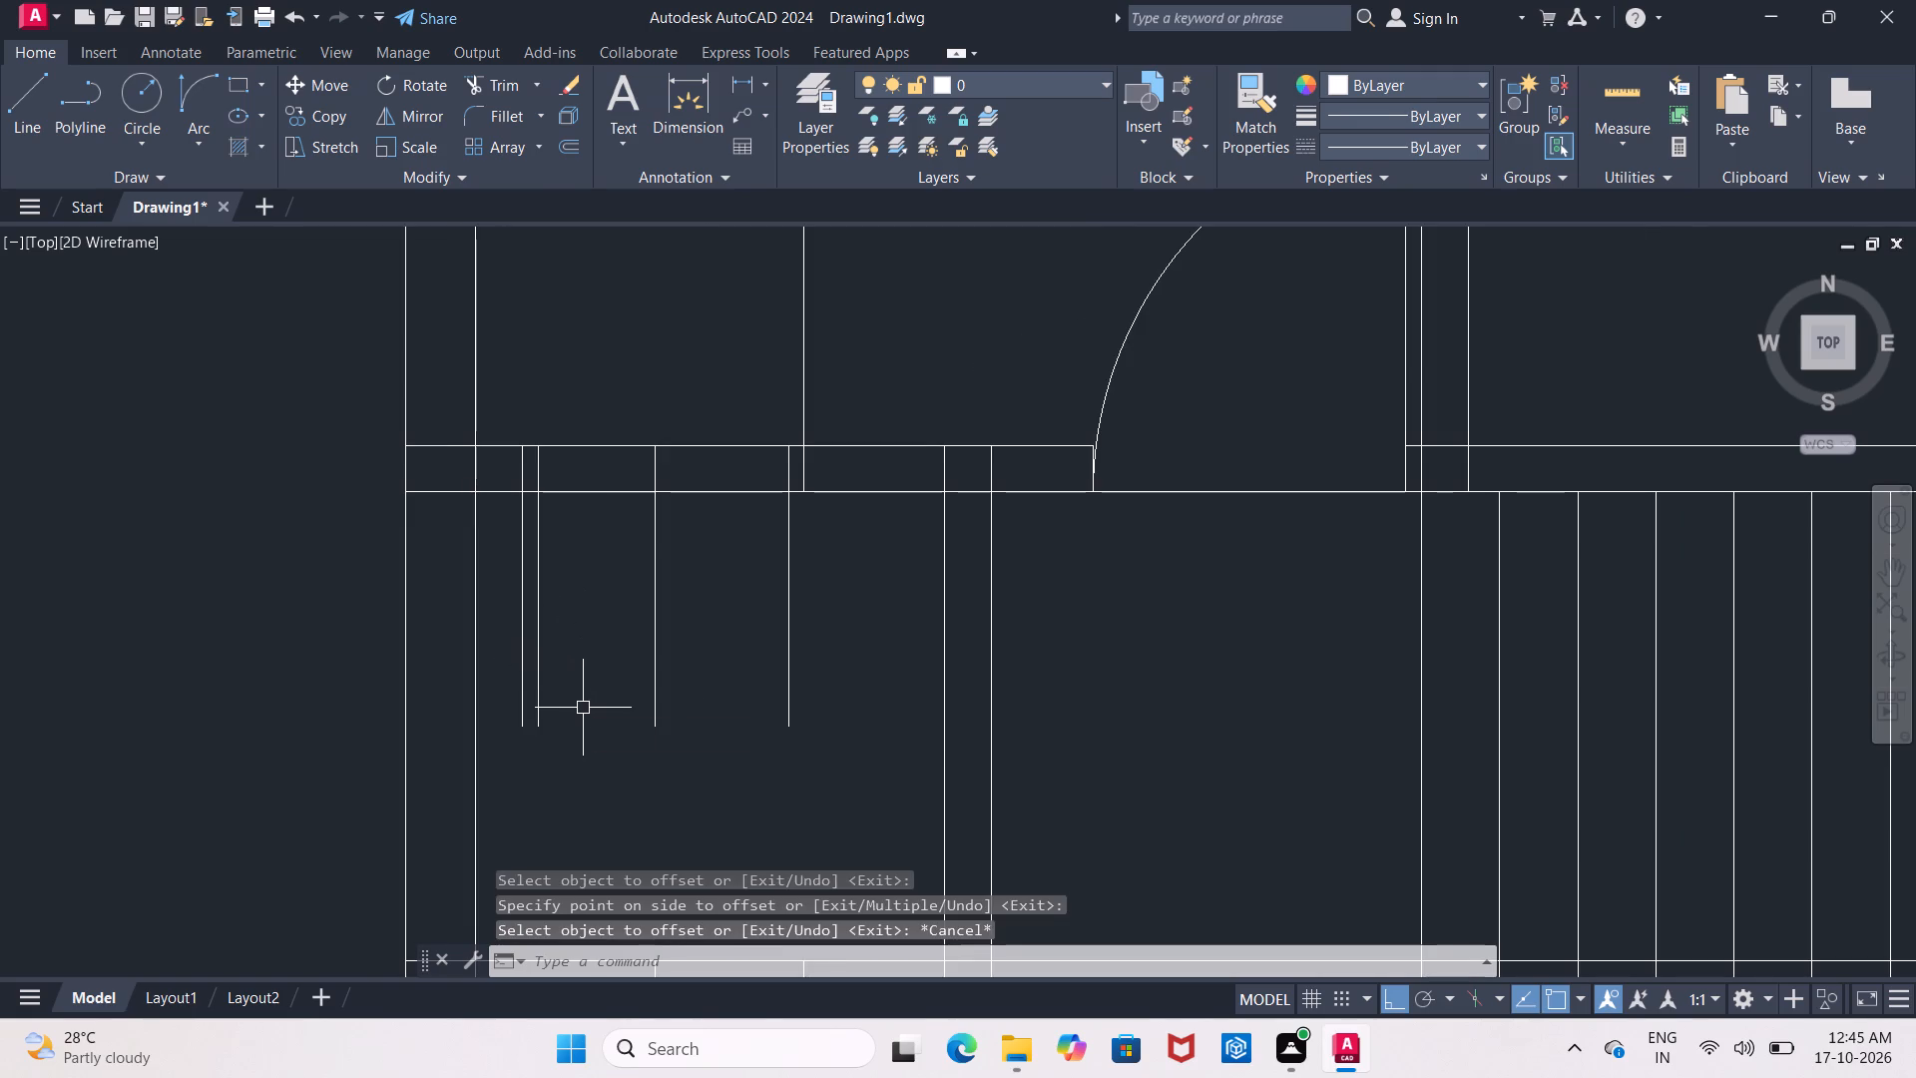
key("Return")
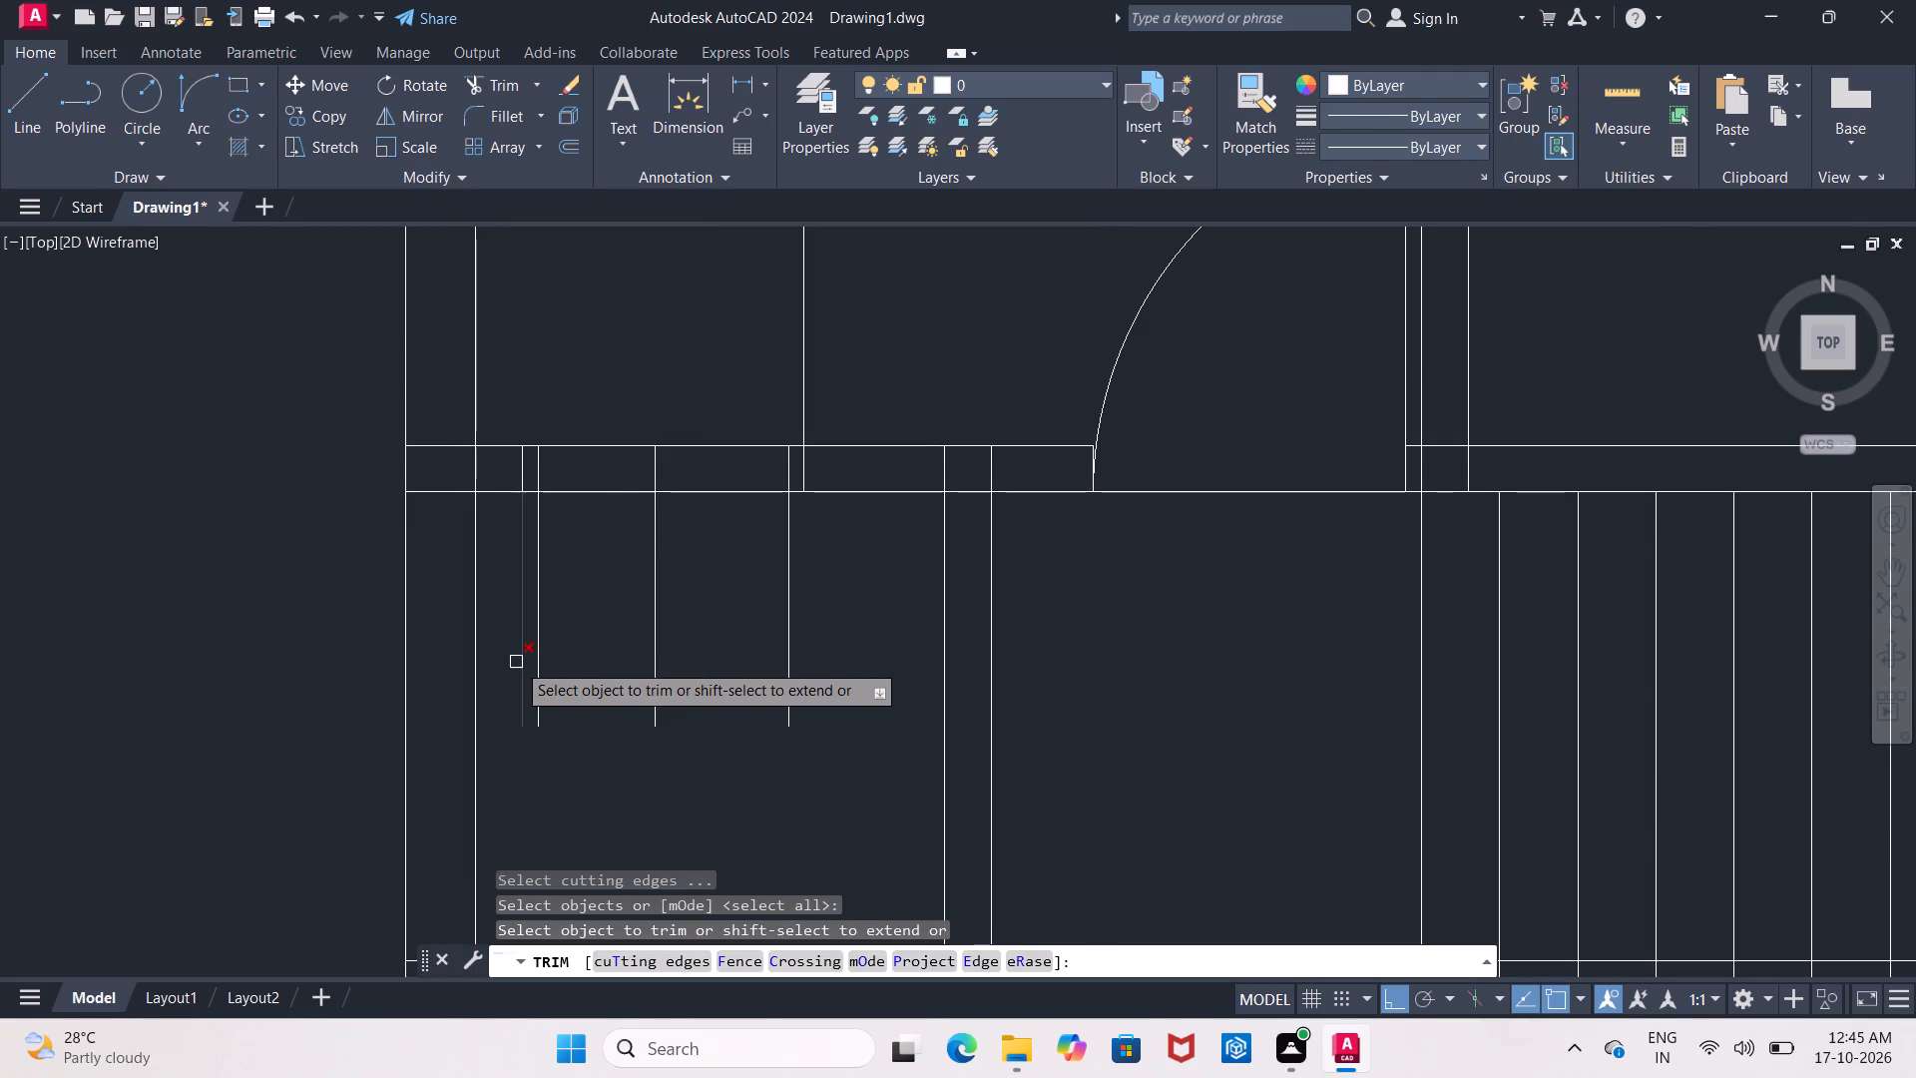
left_click(516, 662)
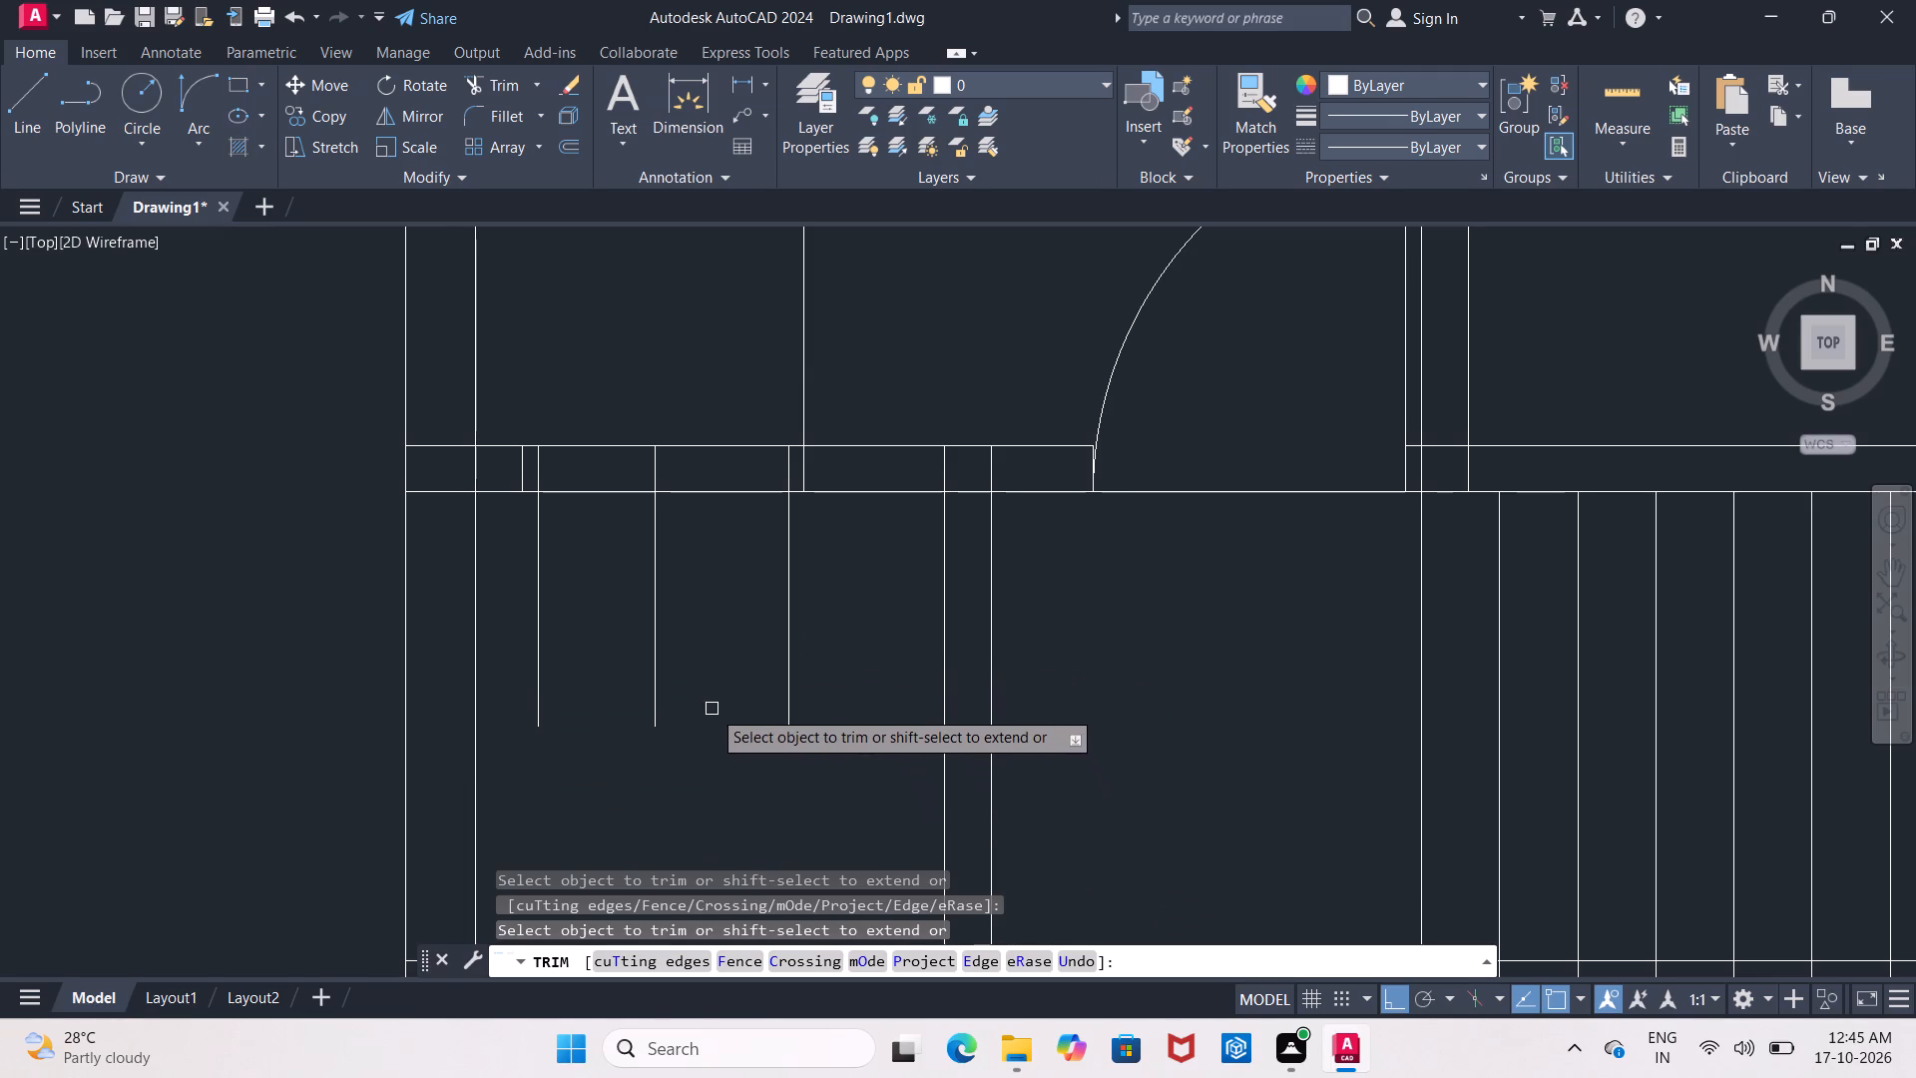
Trim both horizontal wall lines between the two outer door leaves to open the double-door opening.
left_click_drag(601, 375, 633, 645)
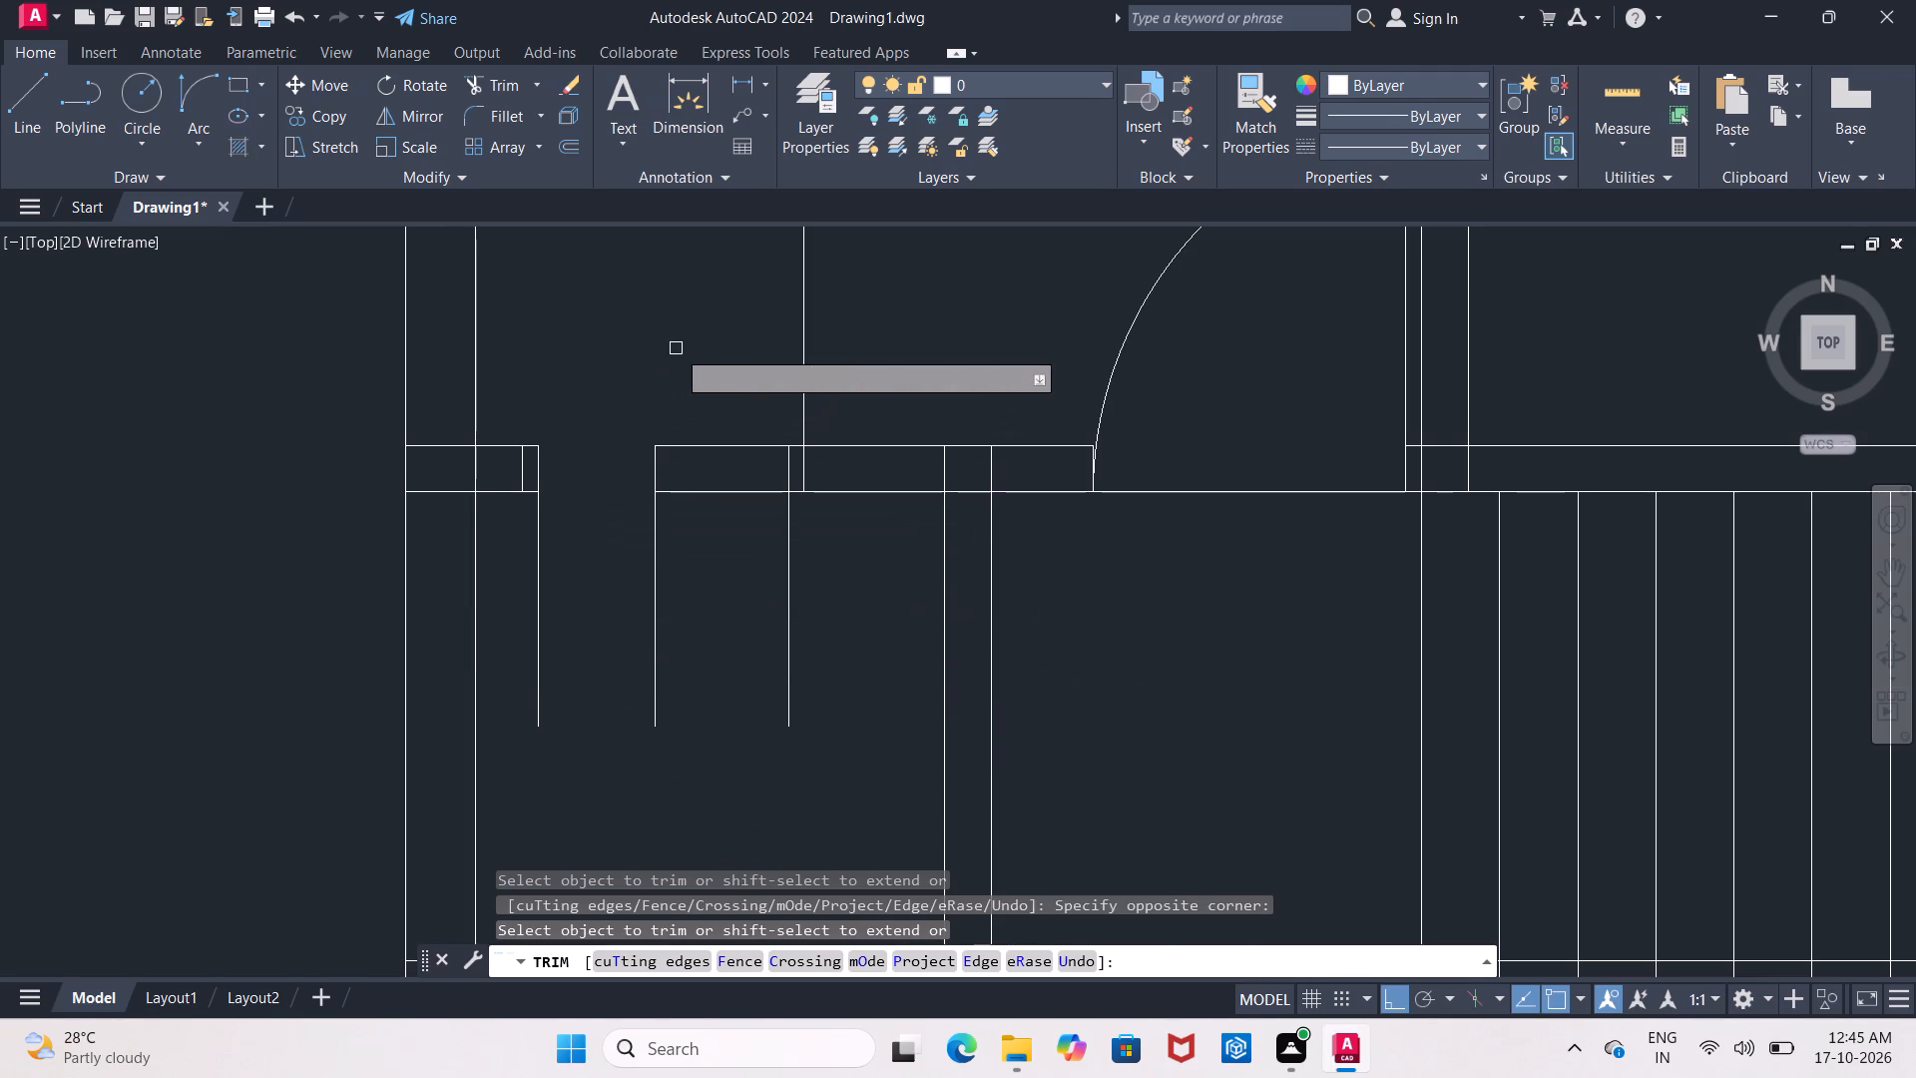
left_click_drag(676, 348, 766, 691)
left_click_drag(760, 730, 760, 740)
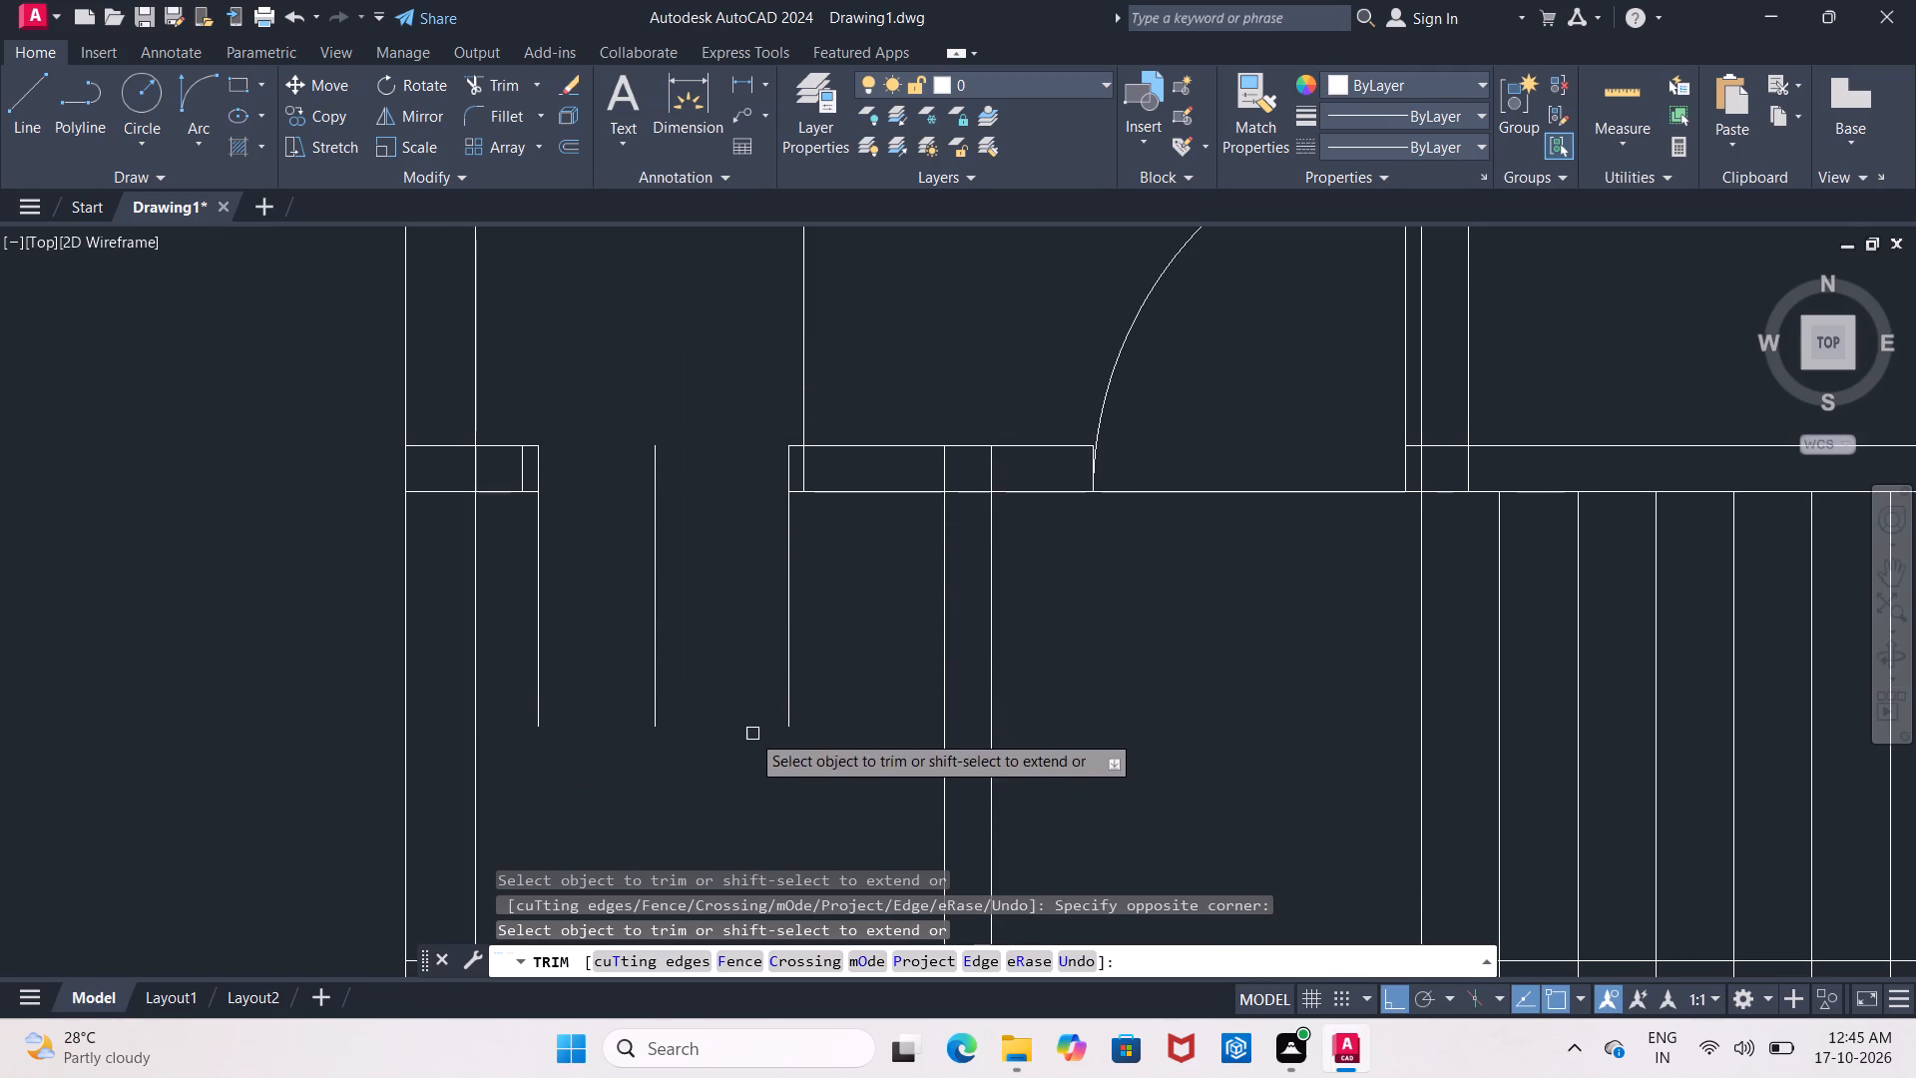
key("Escape")
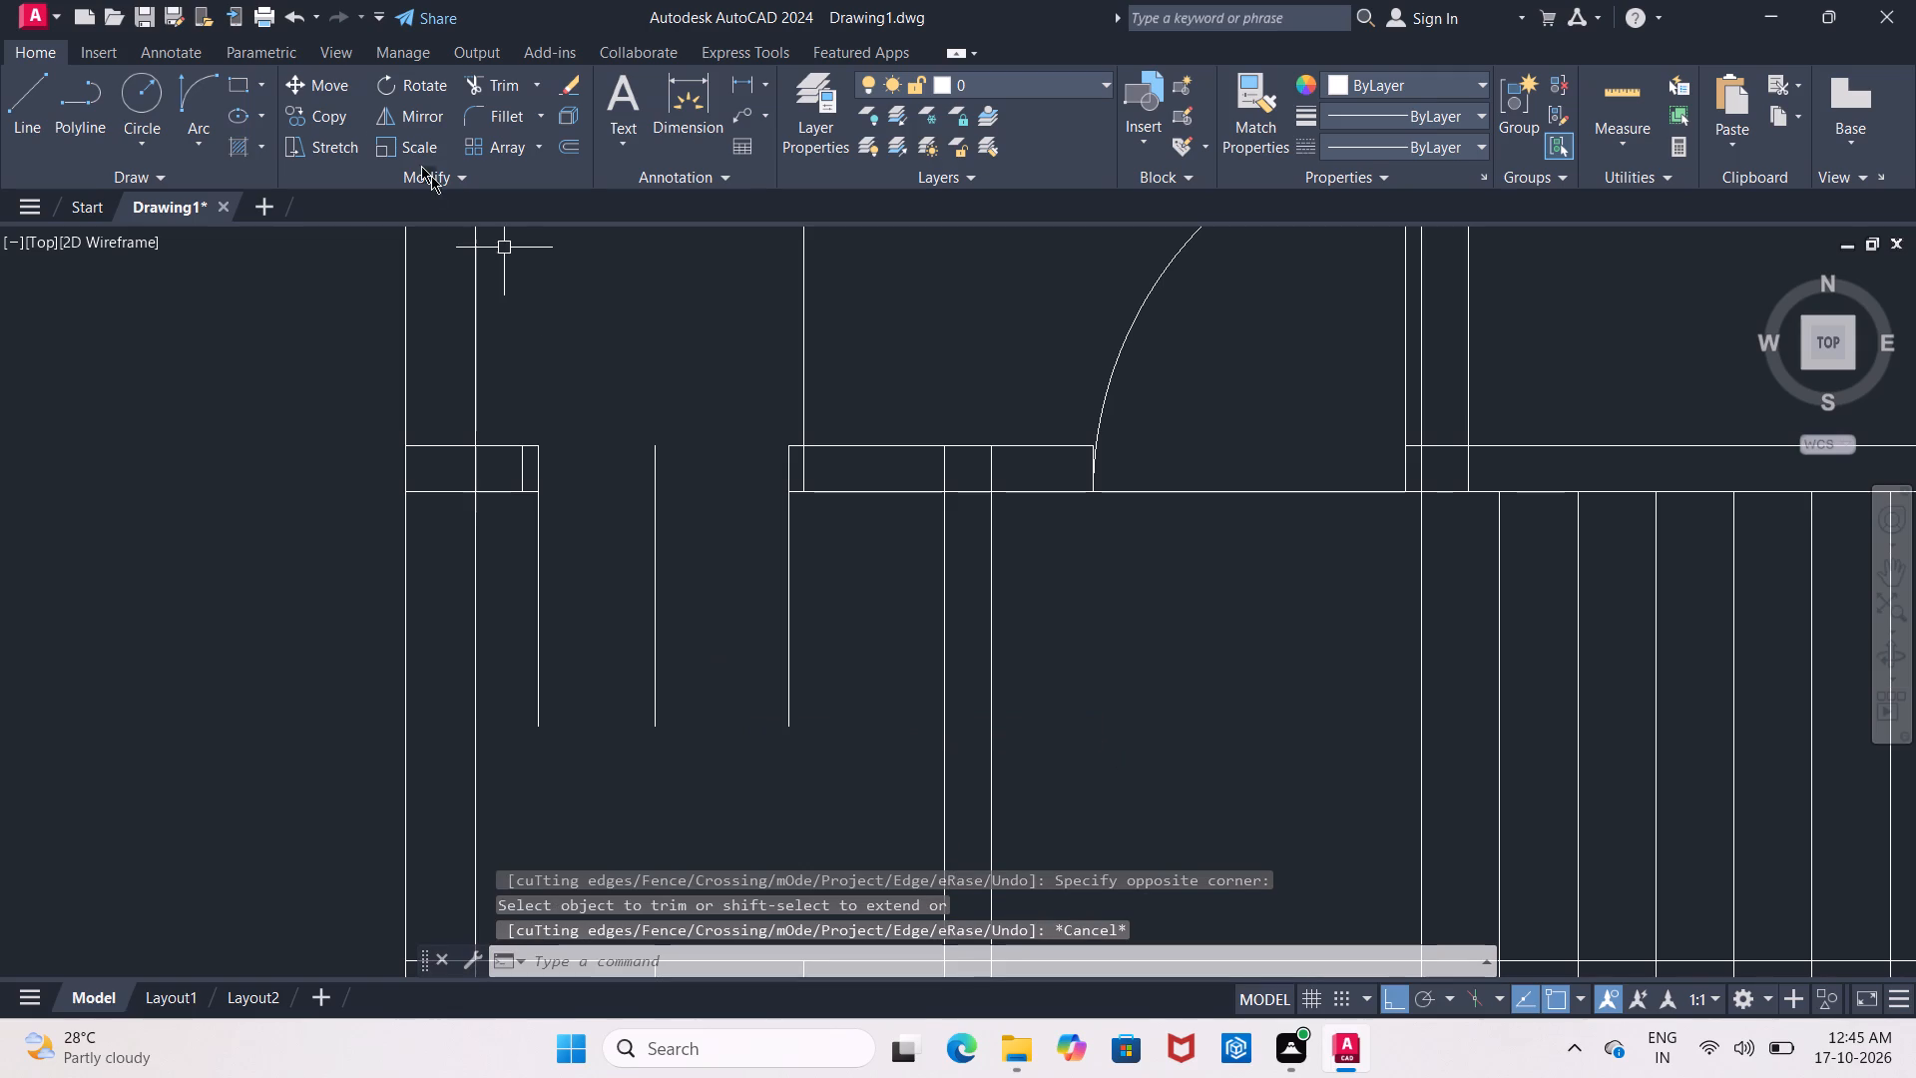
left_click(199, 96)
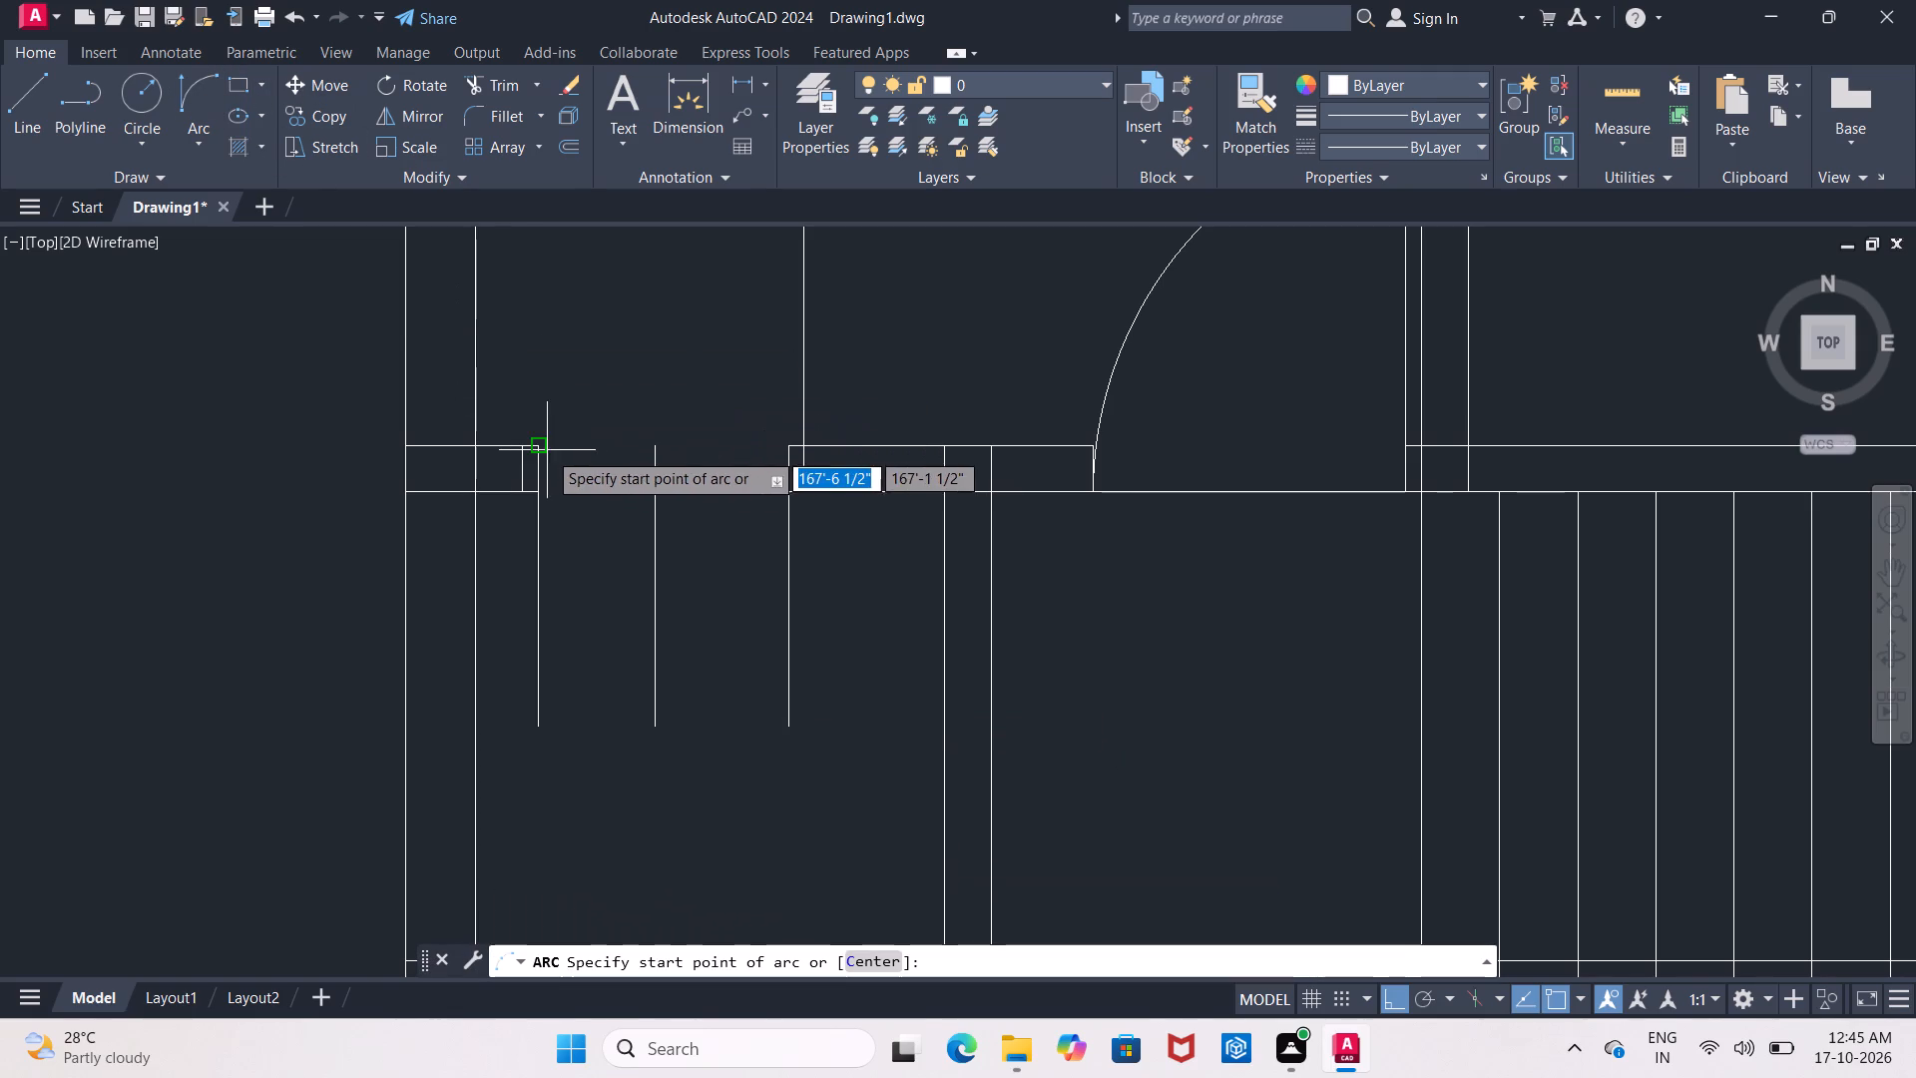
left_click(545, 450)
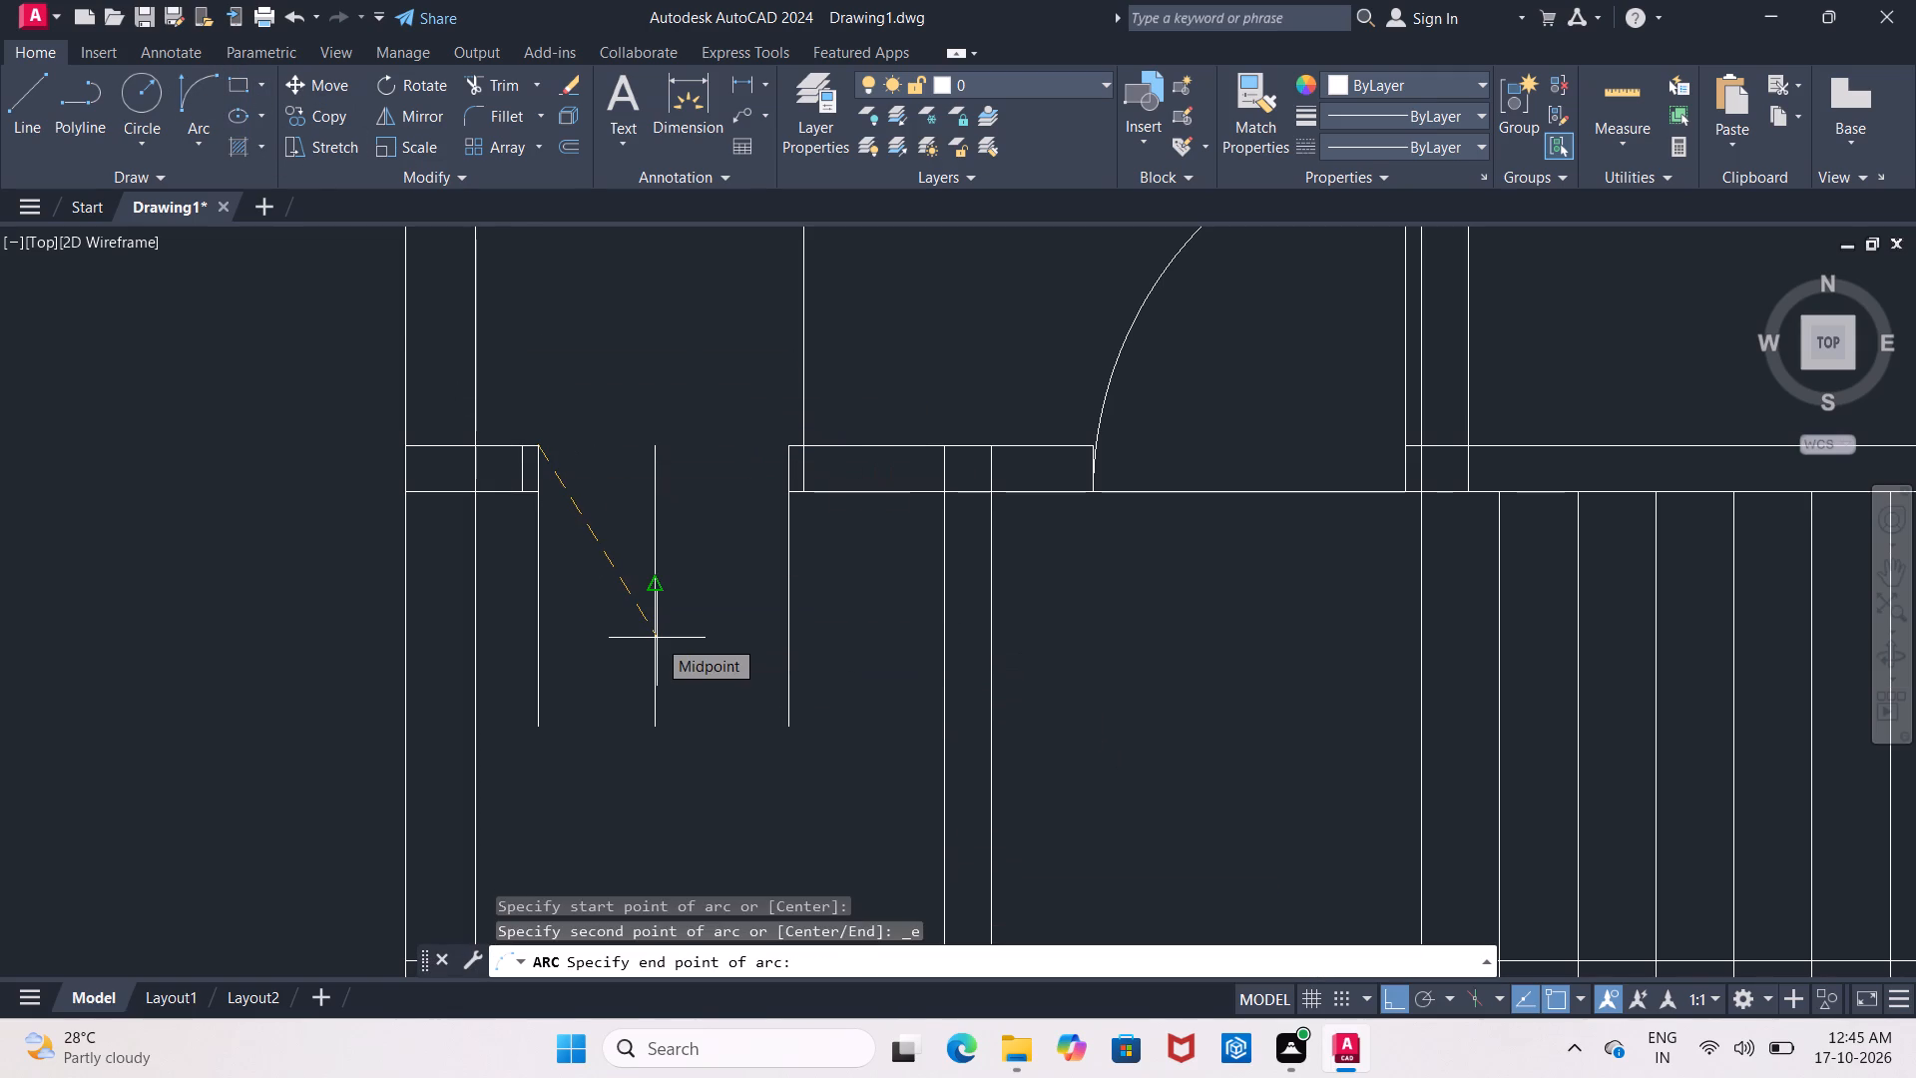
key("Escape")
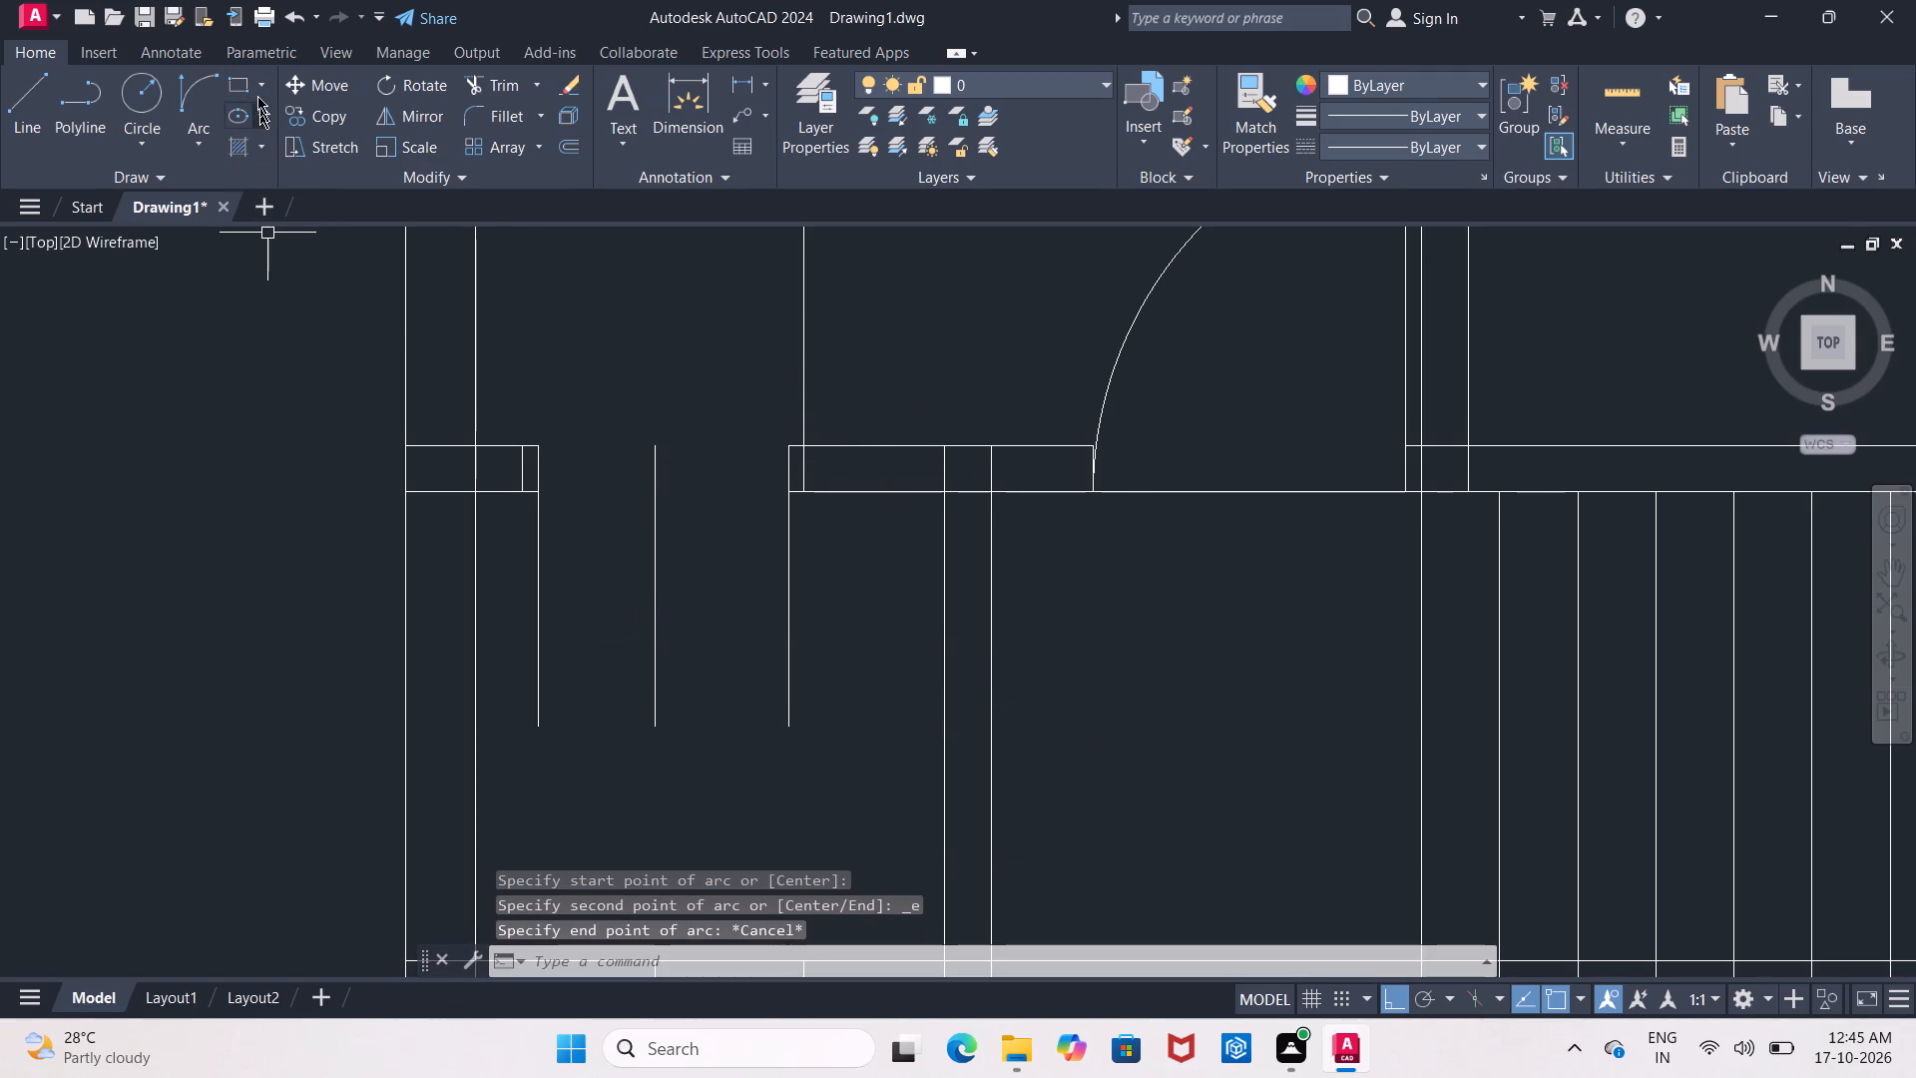
Draw the left door-swing arc from the middle vertical's upper end to the left leaf's lower end, starting tangent downward.
left_click_drag(200, 87, 205, 101)
left_click(654, 441)
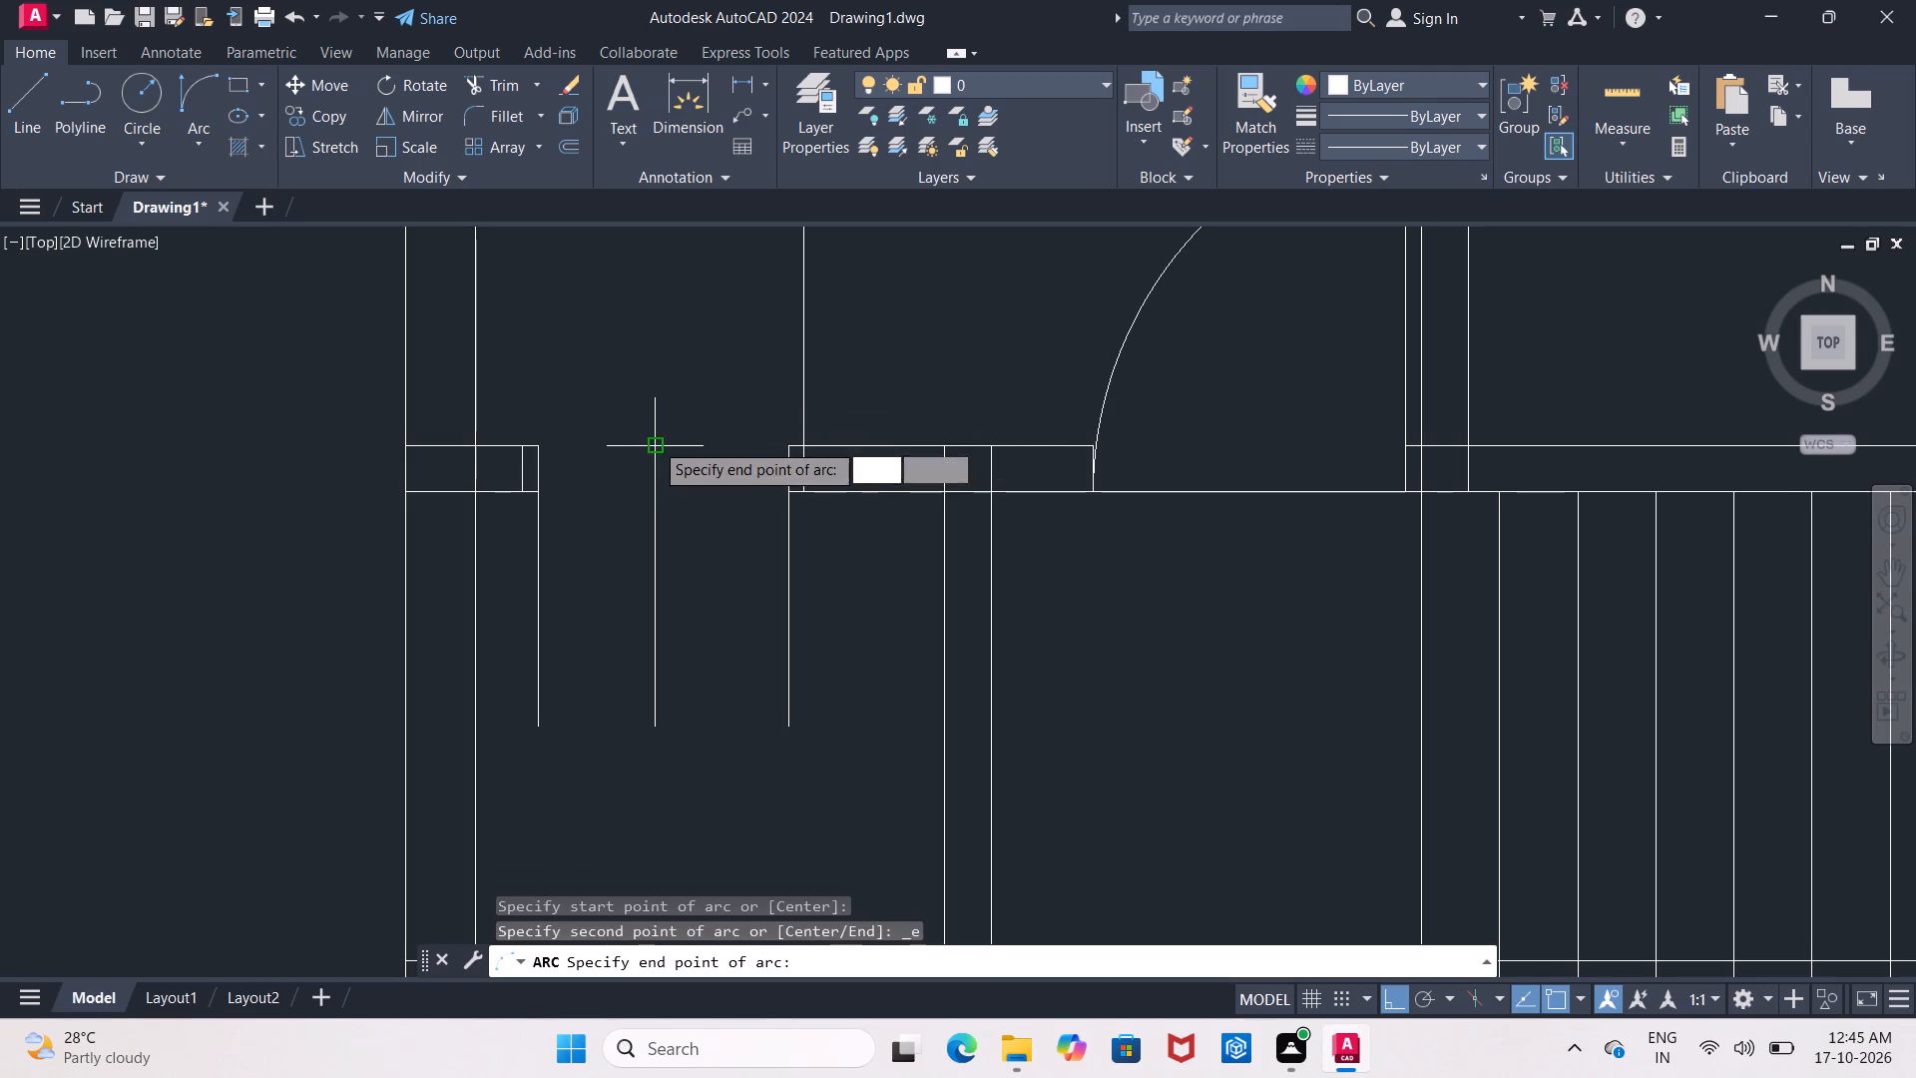
left_click(540, 726)
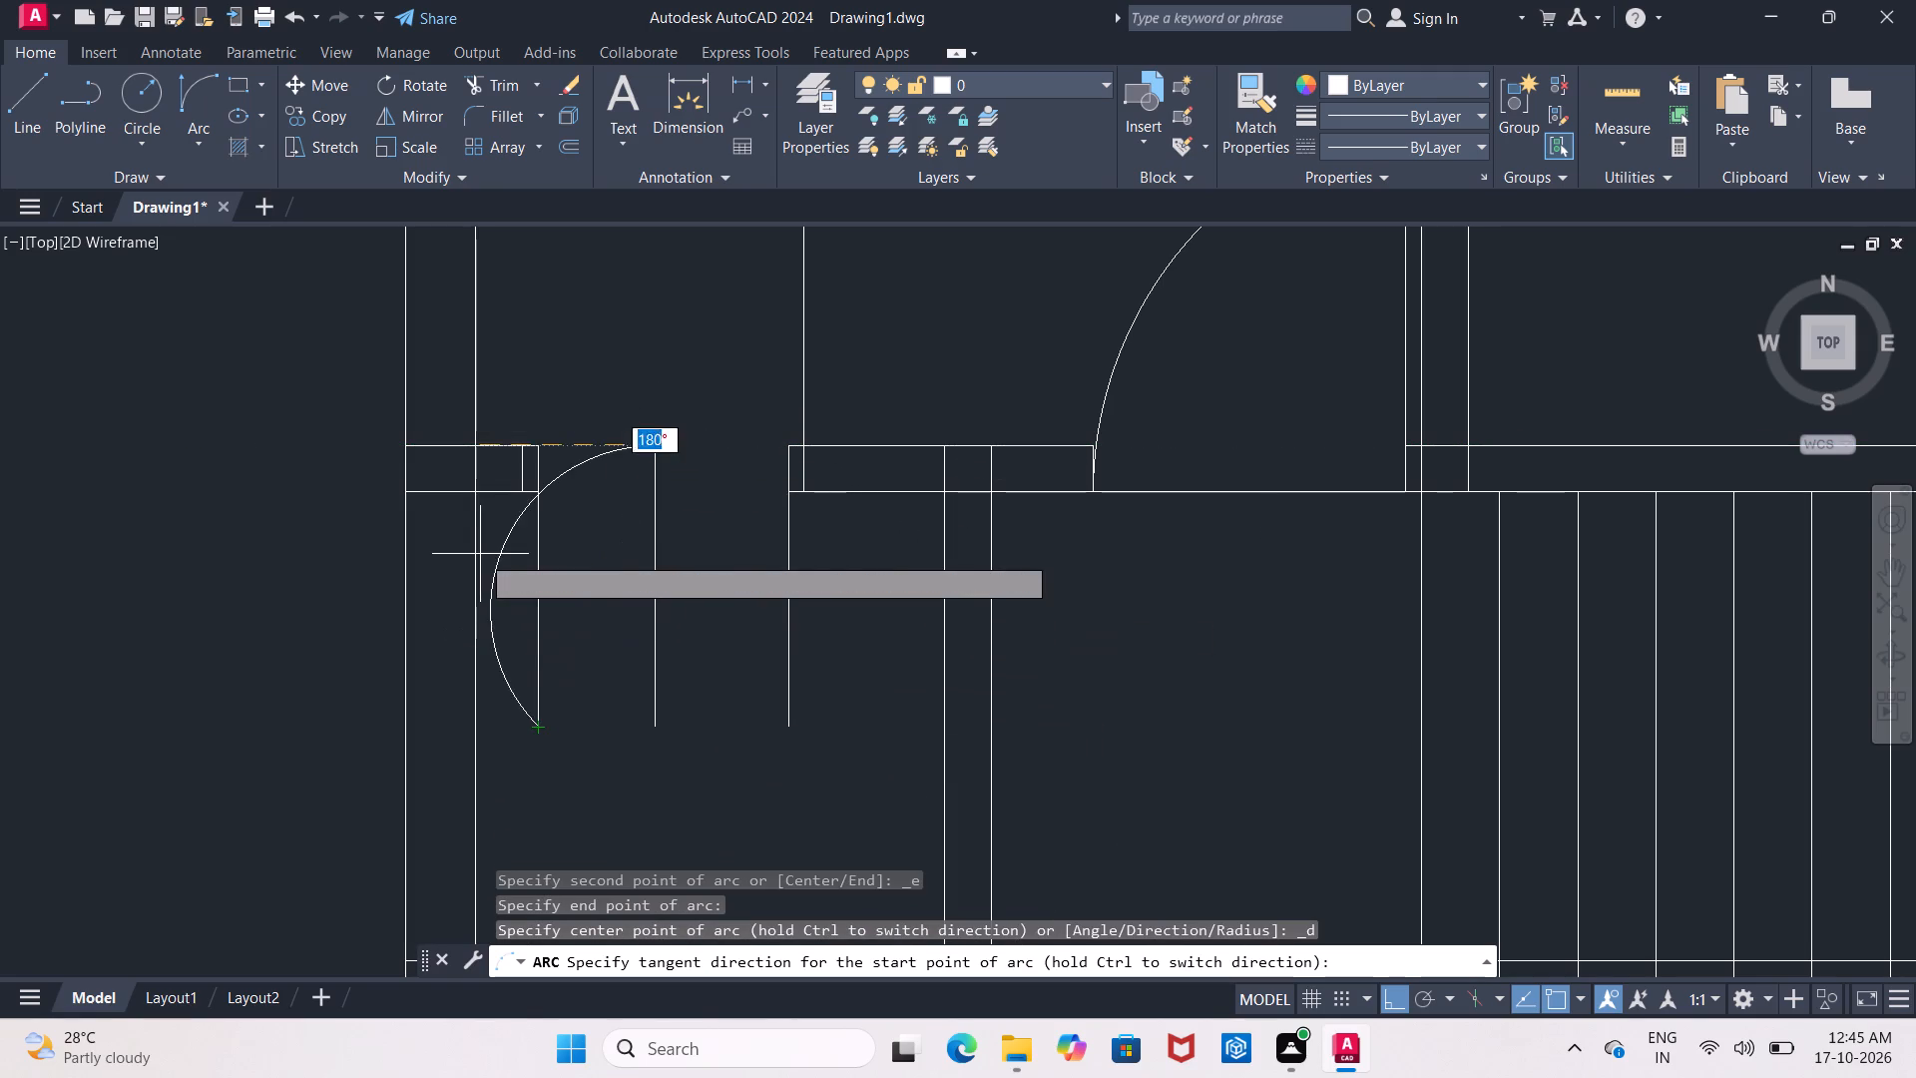
left_click(590, 795)
key("Escape")
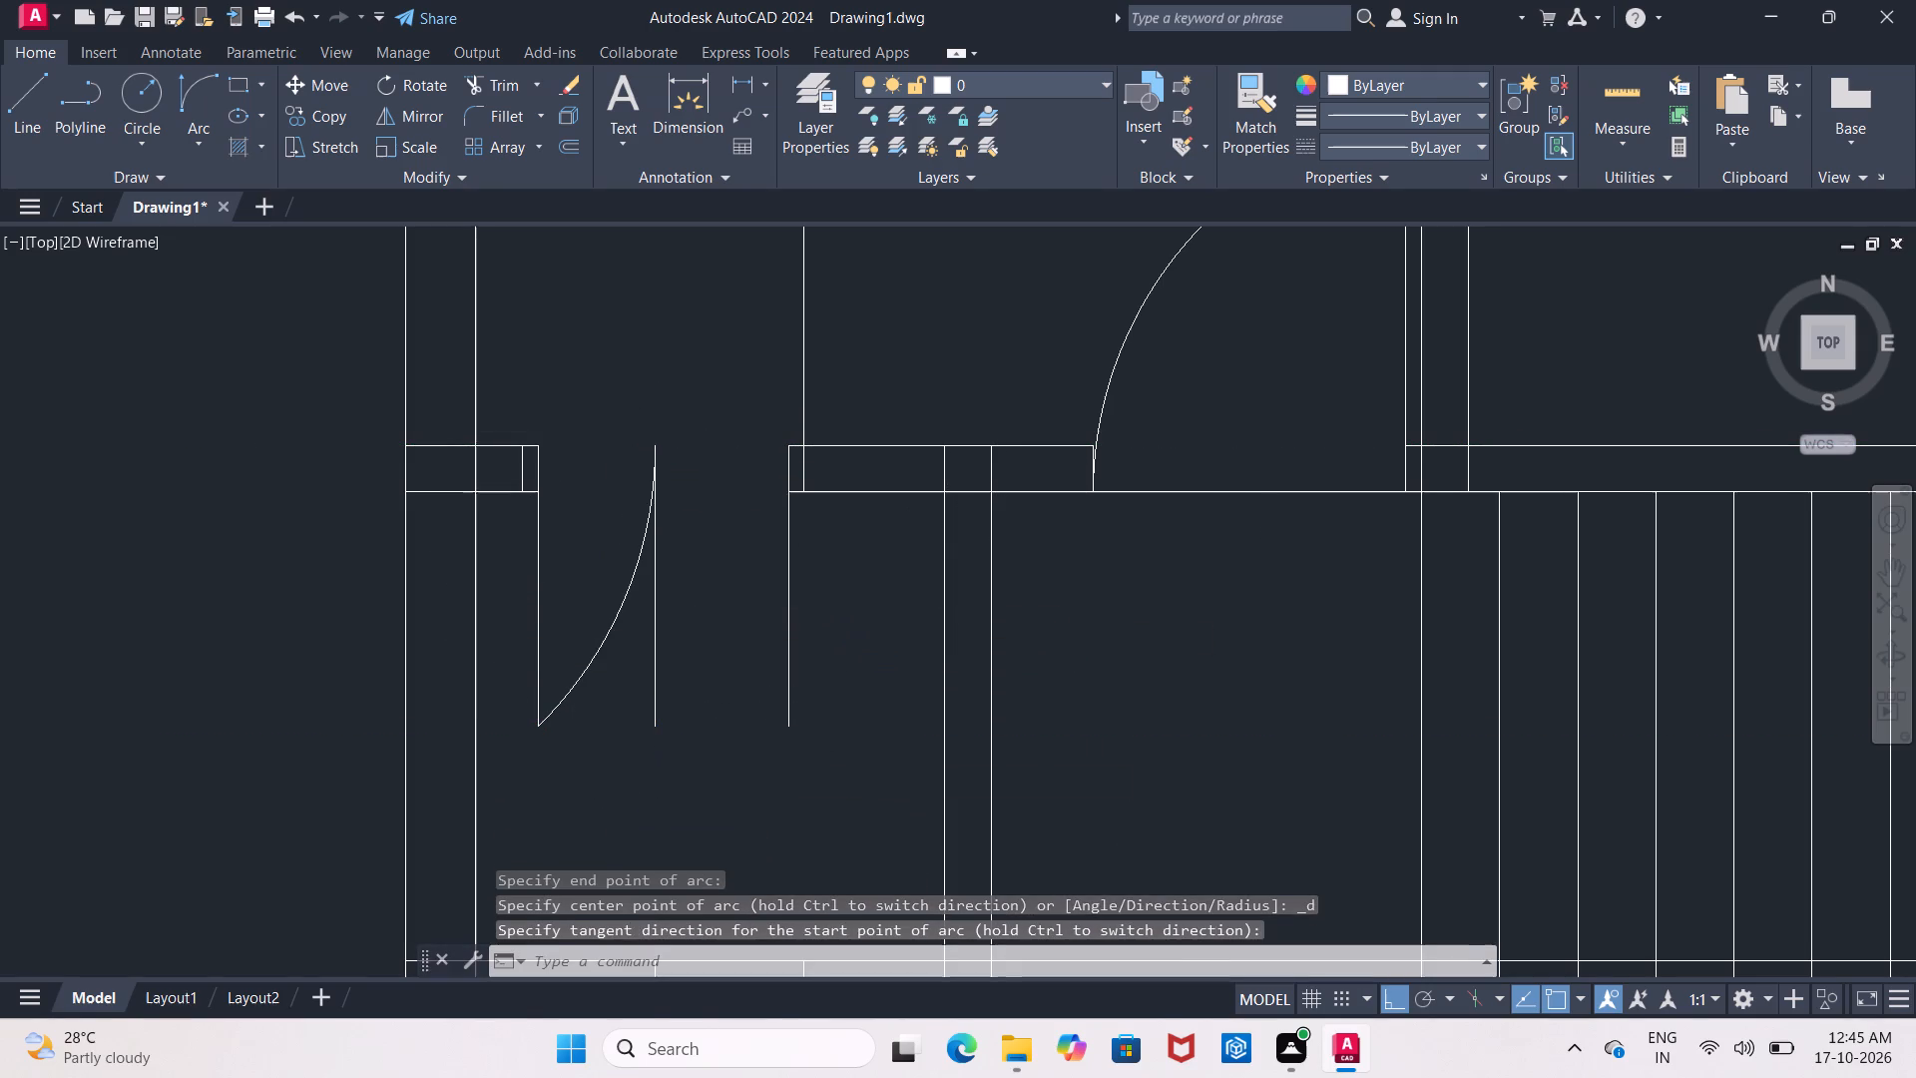
Draw the right door-swing arc from the middle vertical's upper end to the right leaf's lower end, starting tangent downward.
left_click(204, 83)
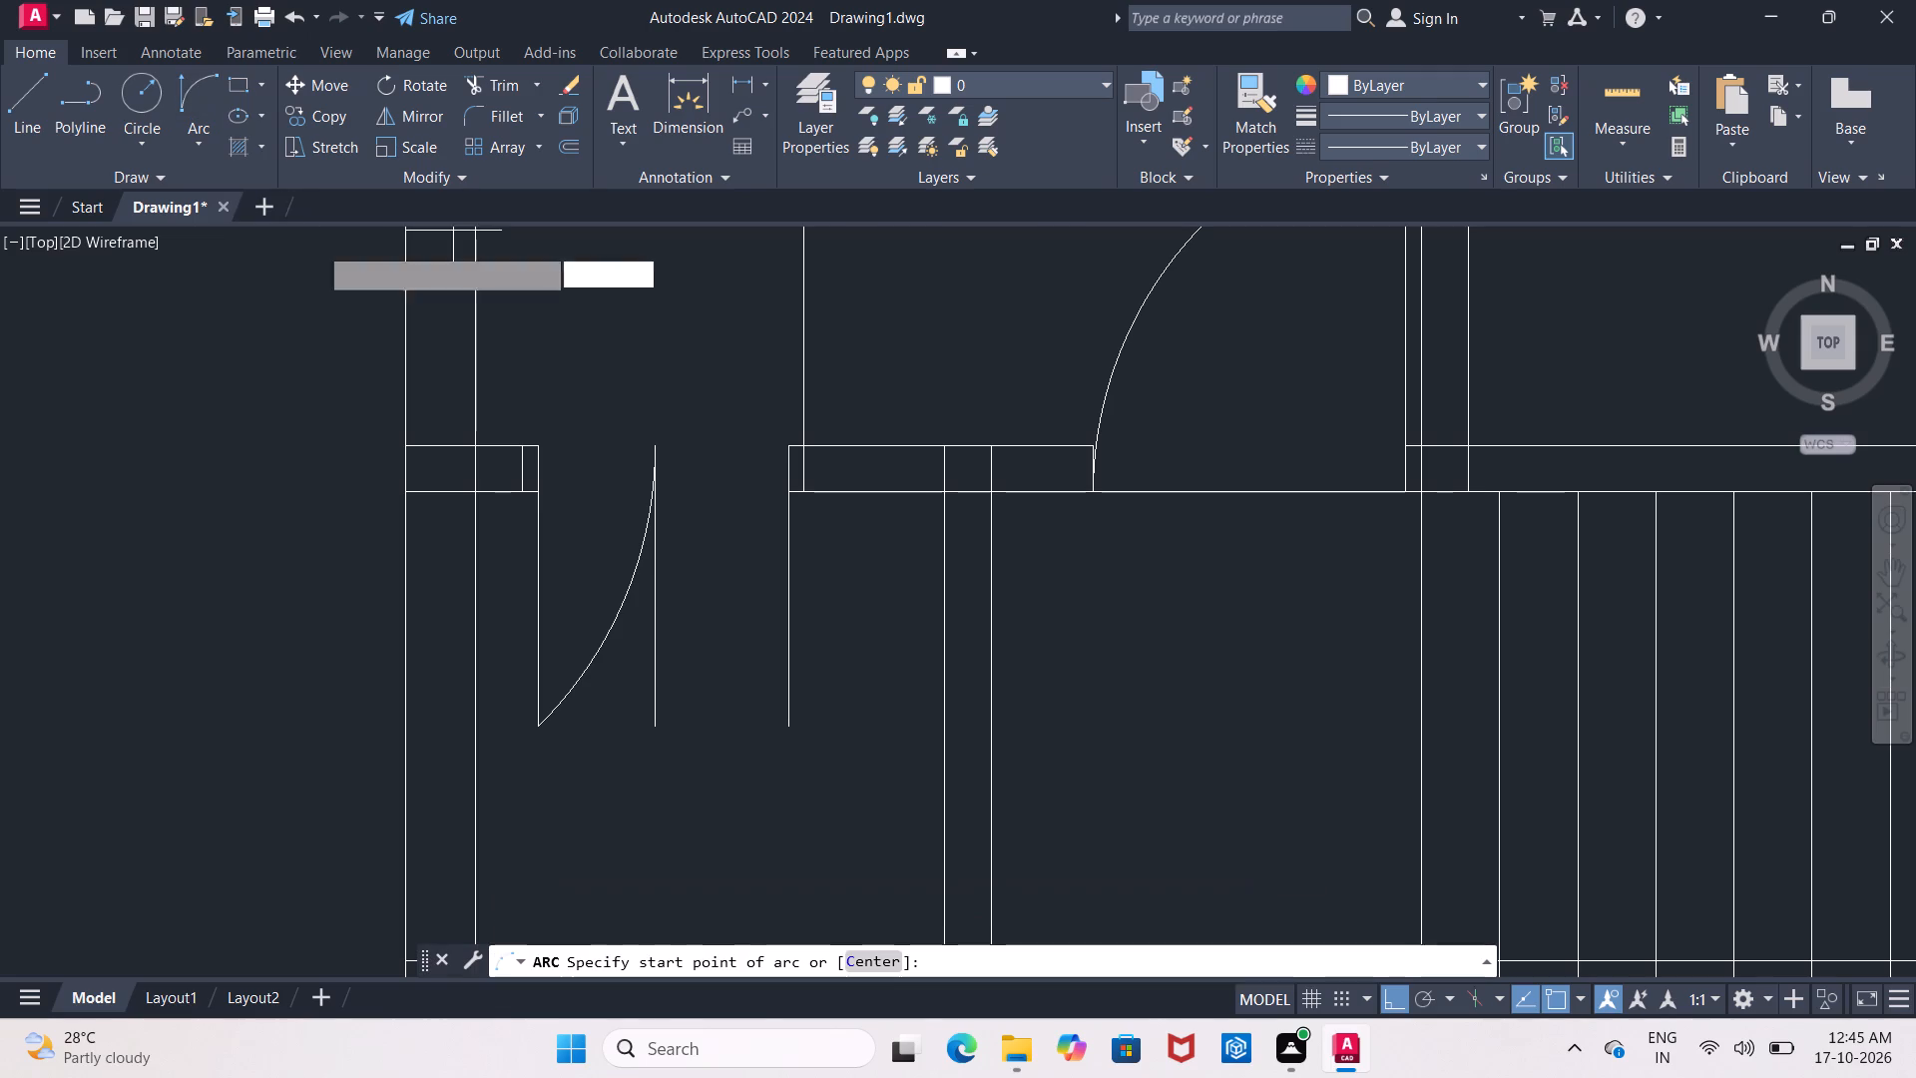
left_click(658, 458)
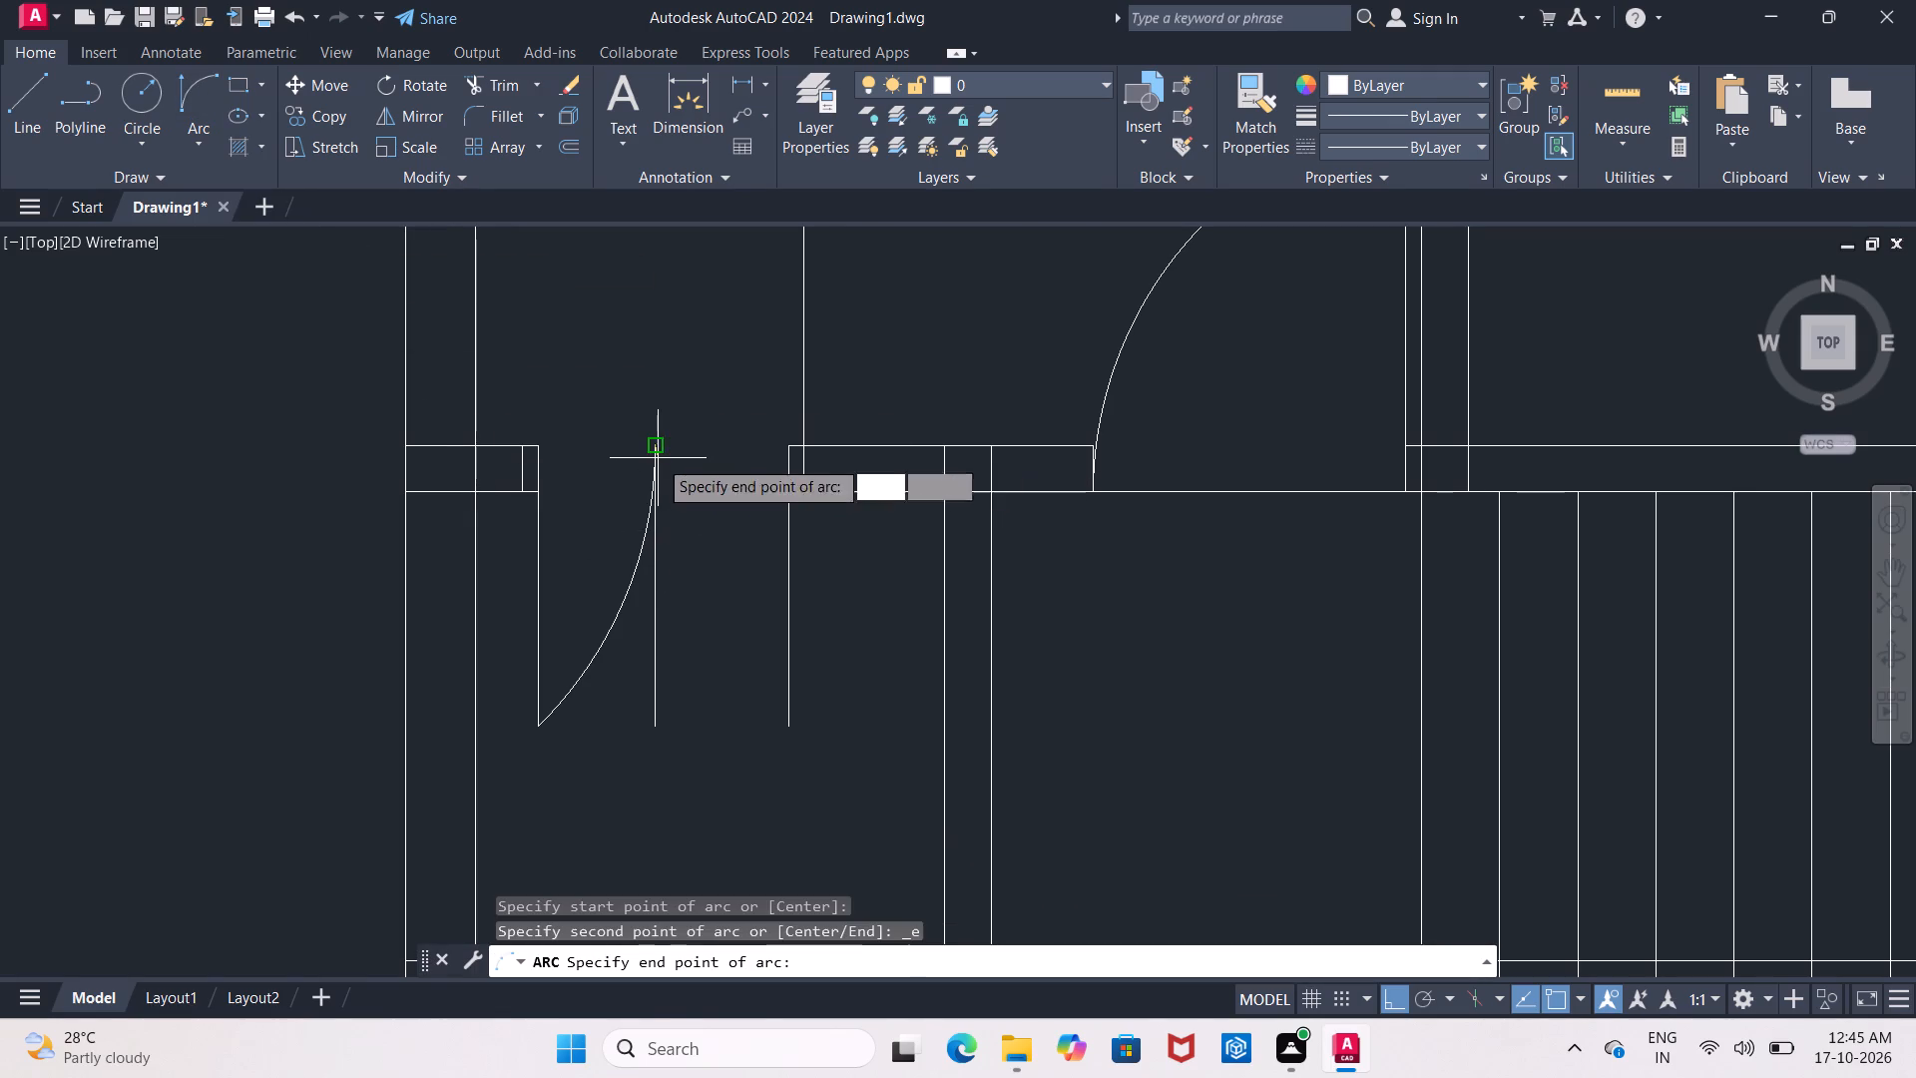
left_click(793, 722)
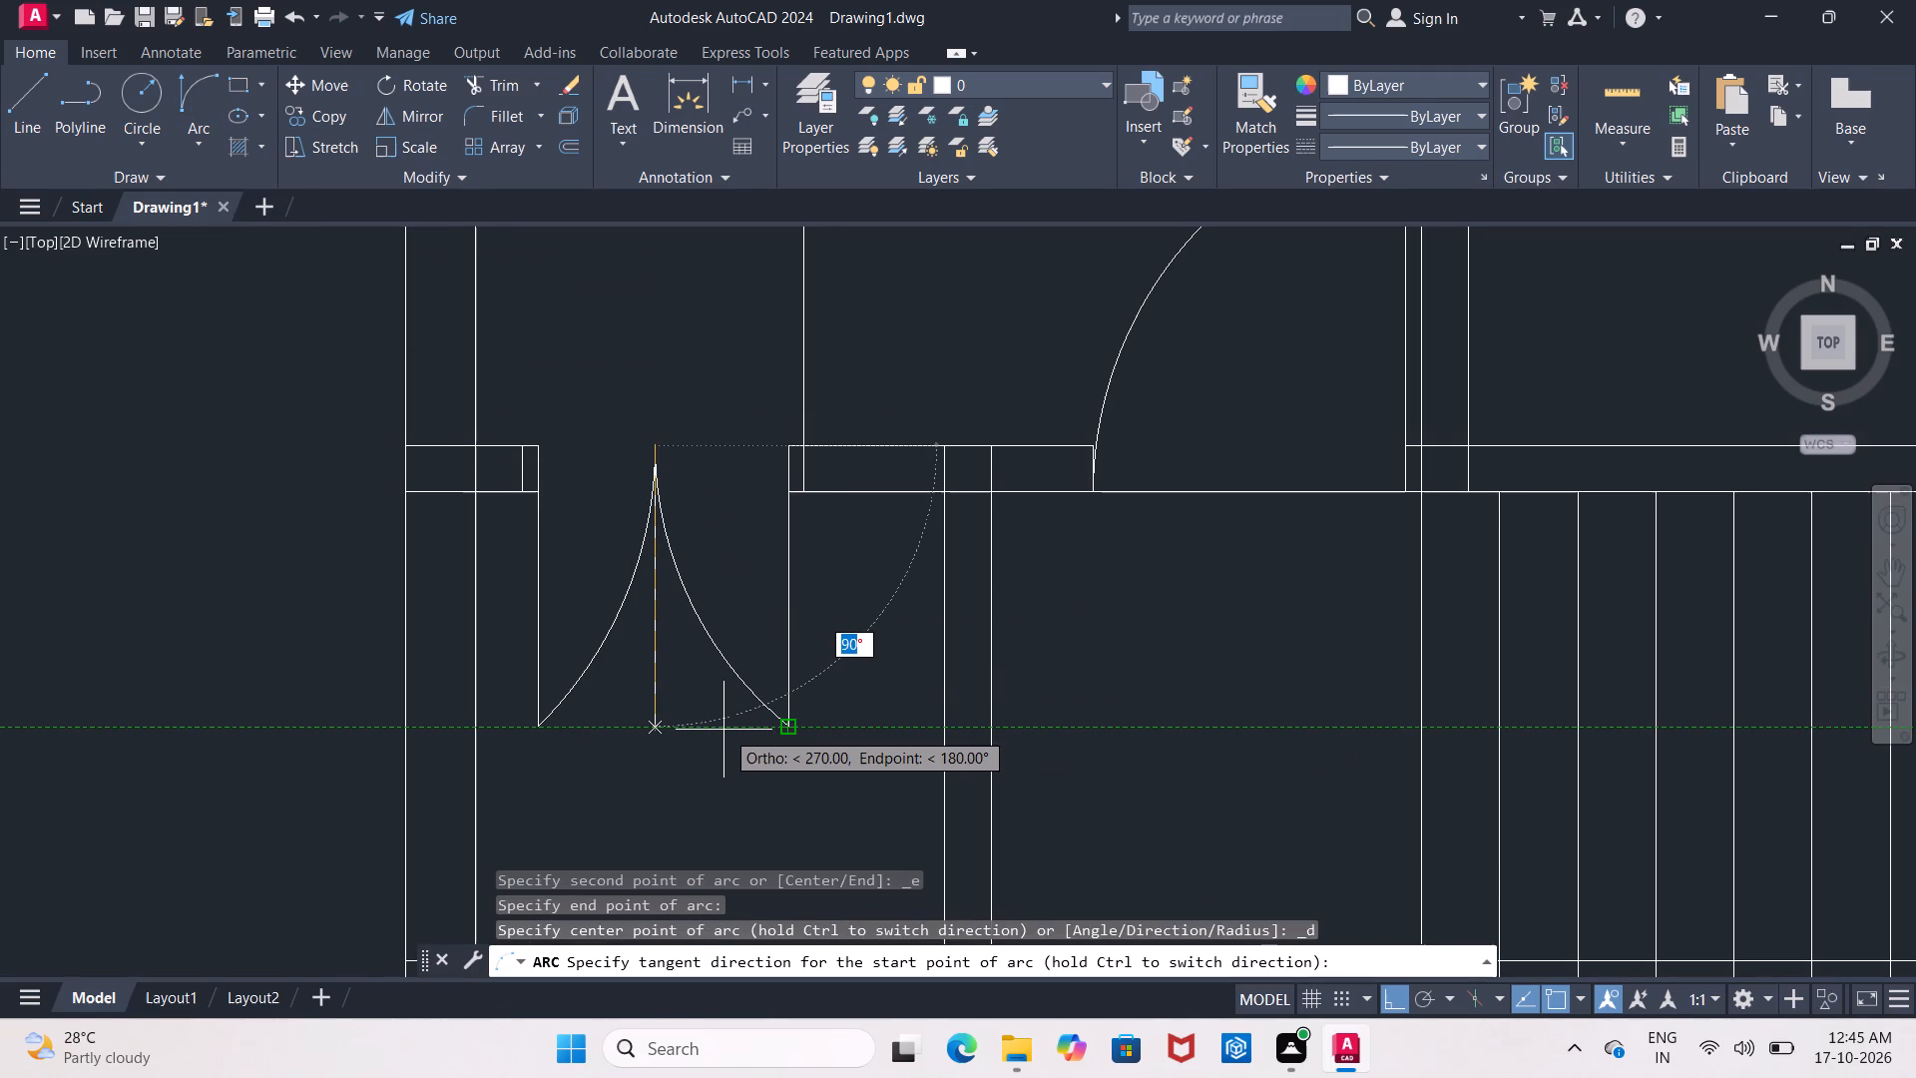
left_click(720, 730)
key("Escape")
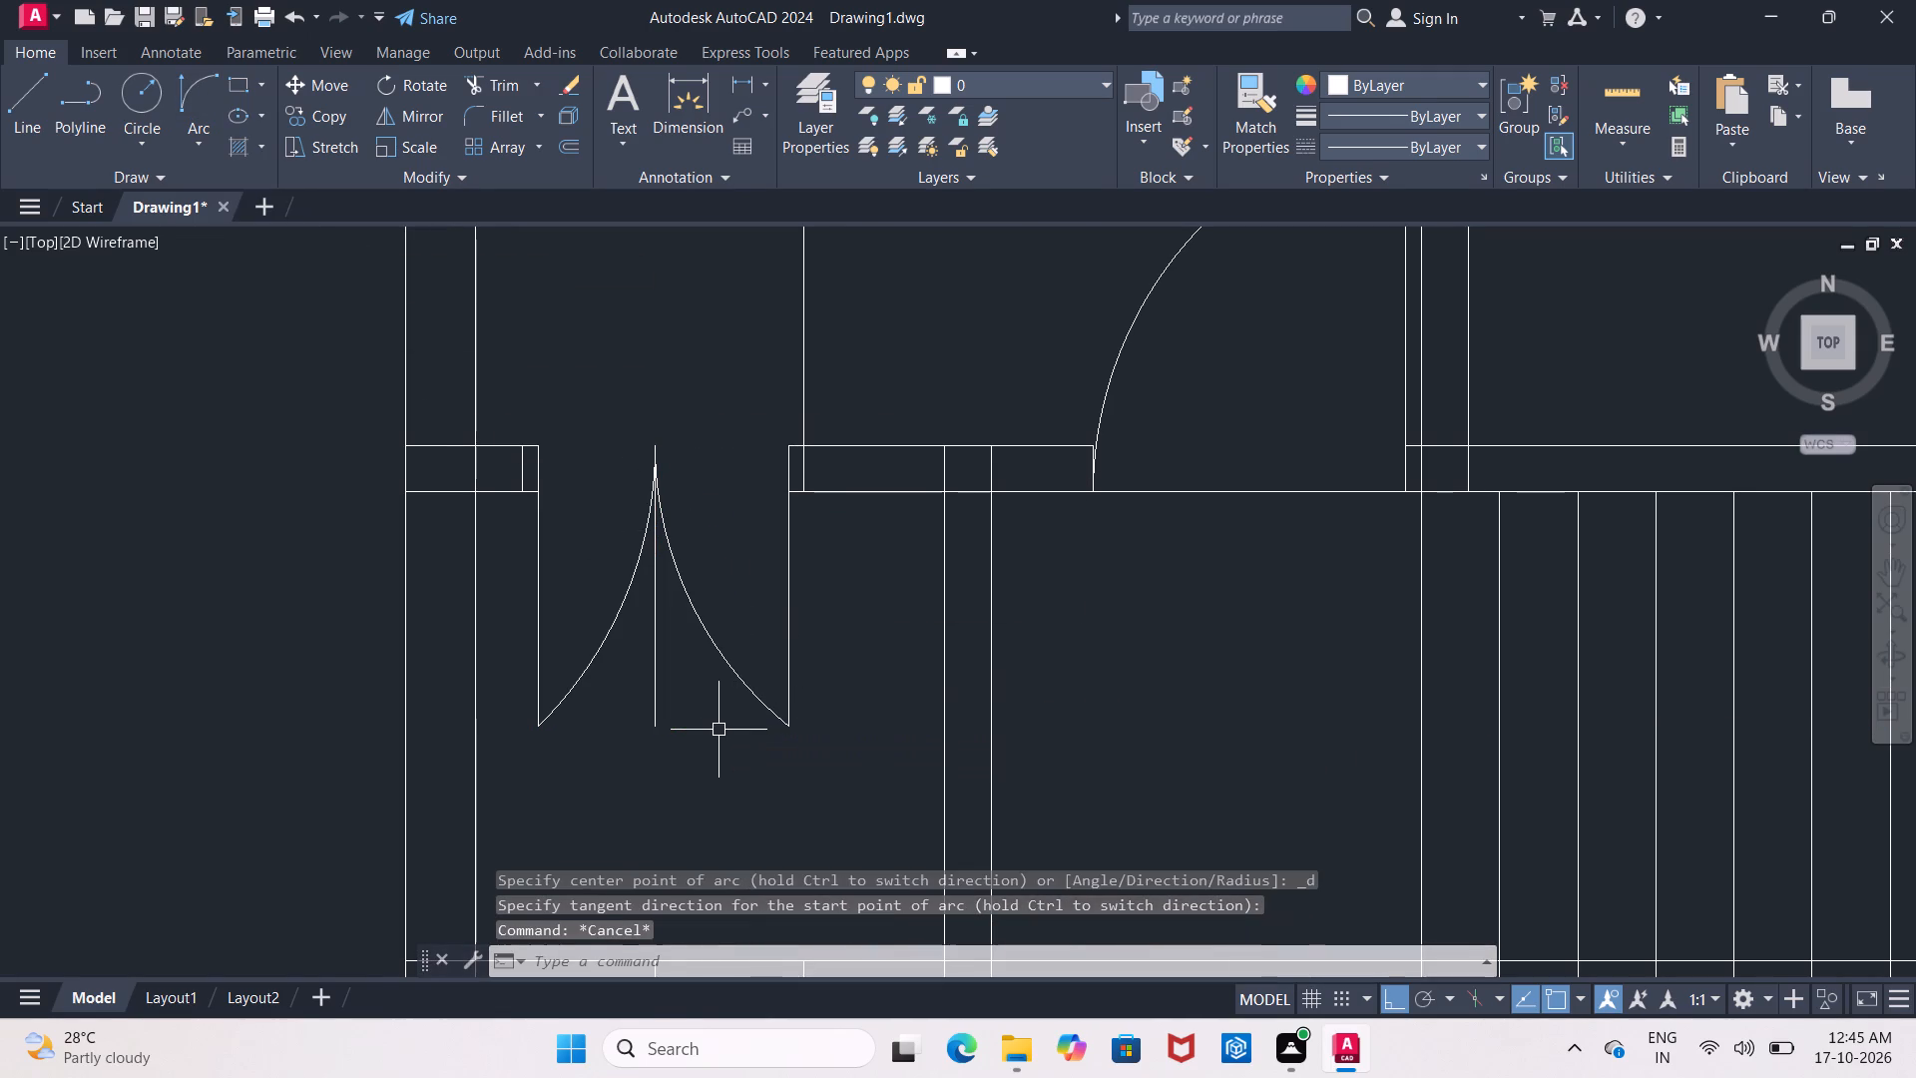
Delete the middle door vertical and the short leftover line inside the wall stub left of the opening.
left_click(652, 695)
key("Delete")
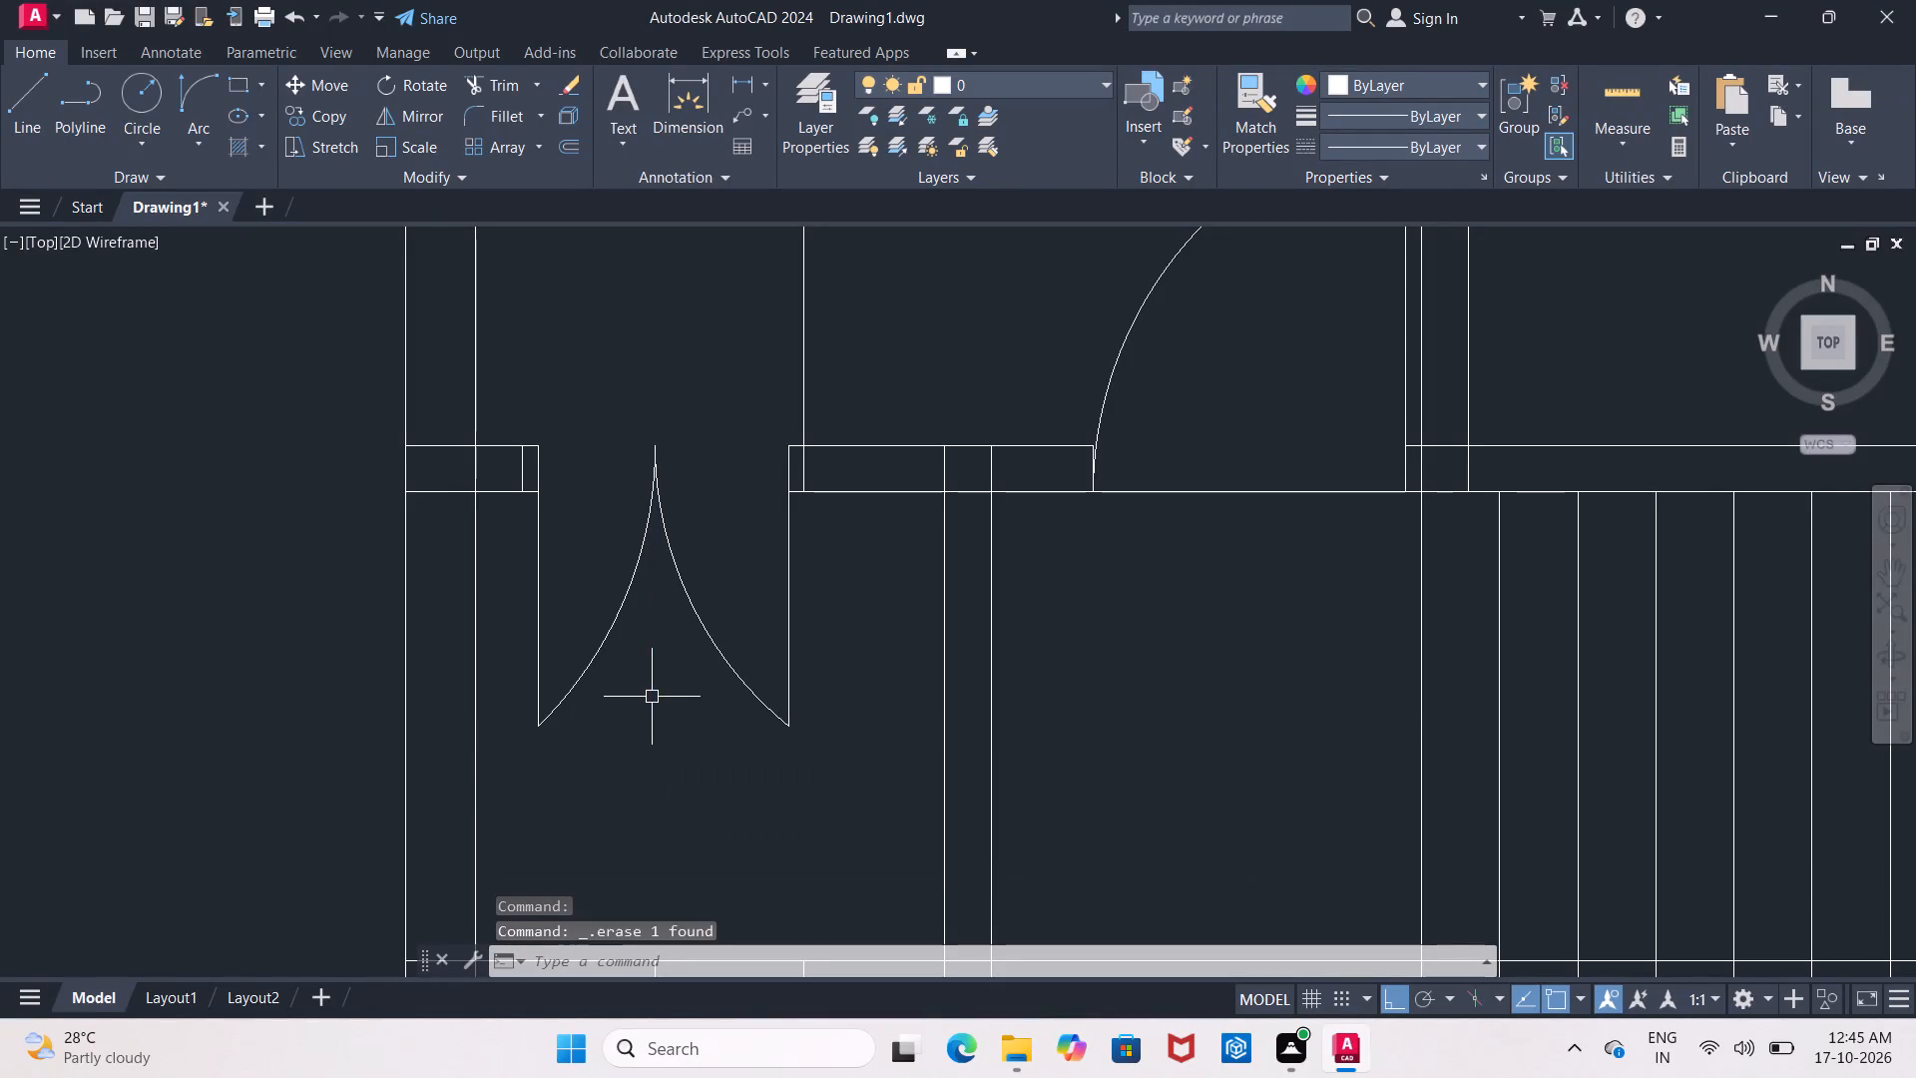
scroll(516, 499, "up", 2)
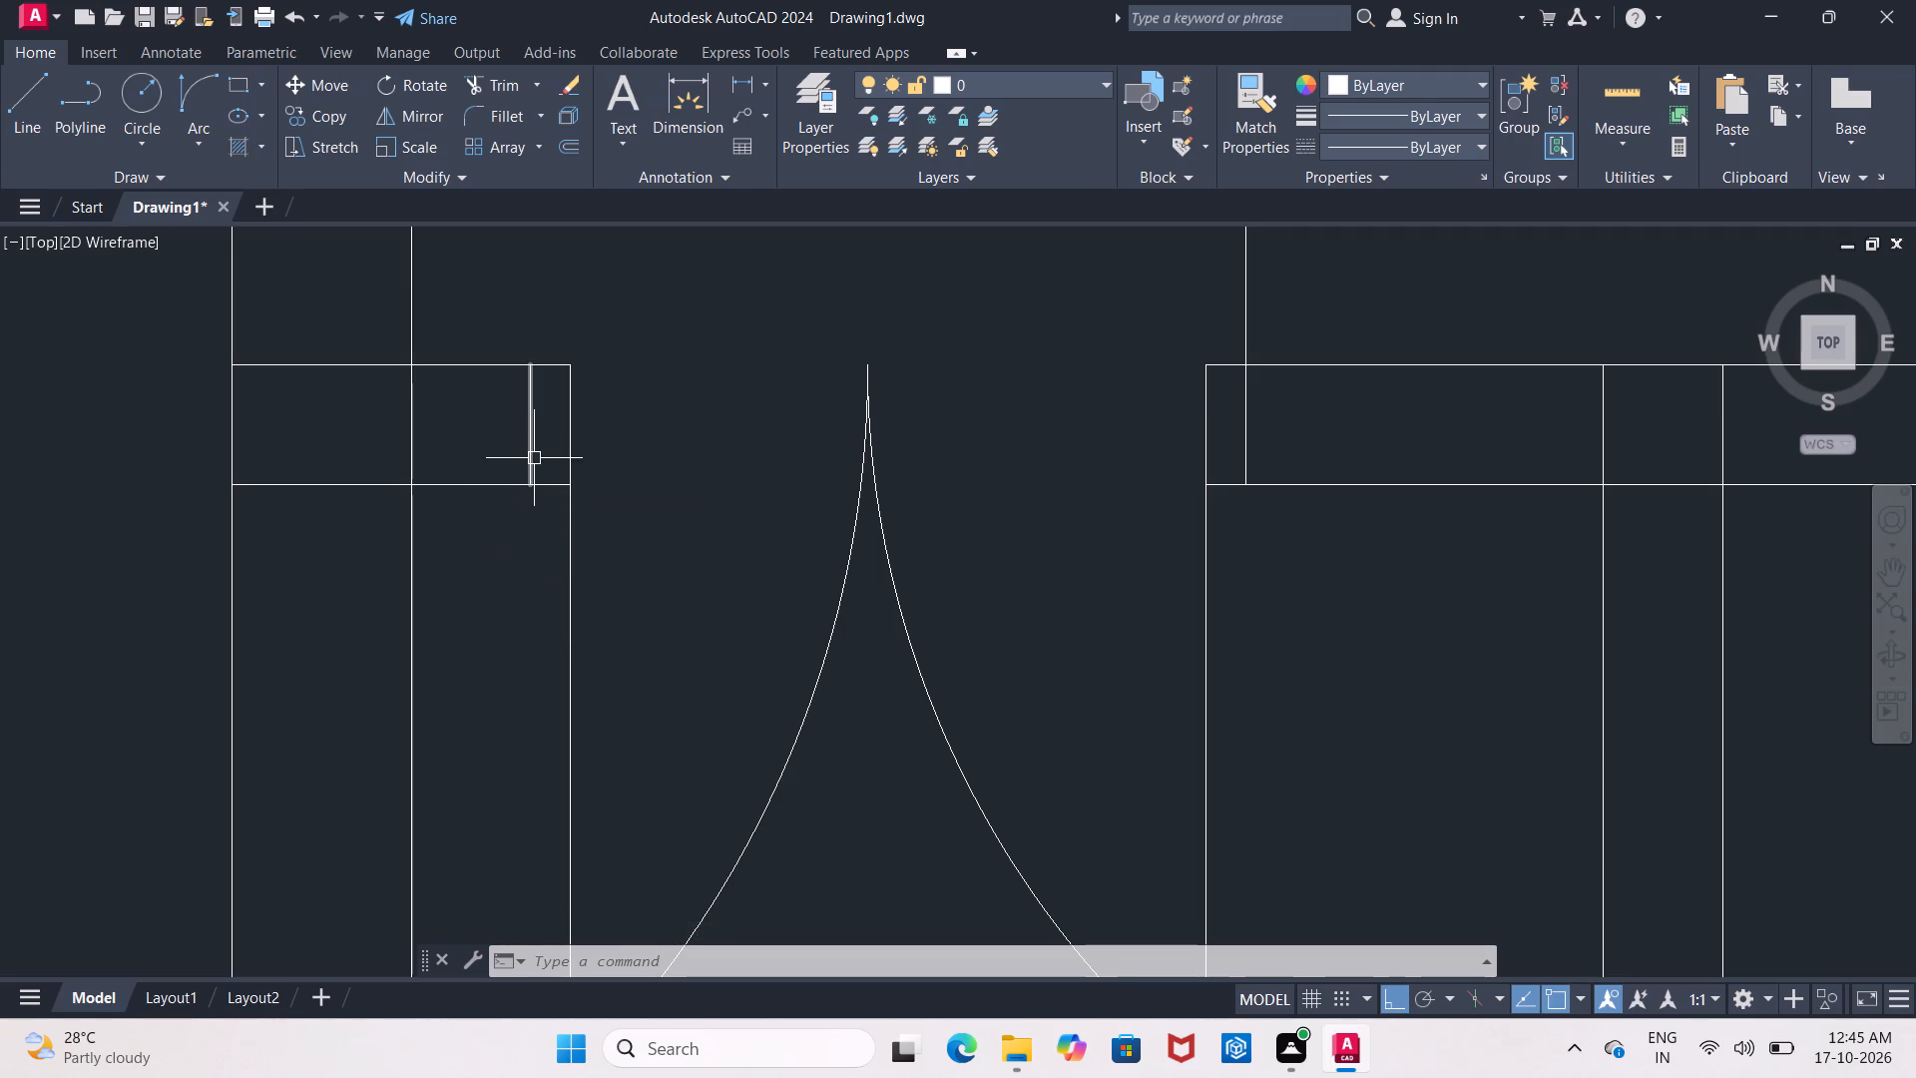
left_click(534, 456)
key("Delete")
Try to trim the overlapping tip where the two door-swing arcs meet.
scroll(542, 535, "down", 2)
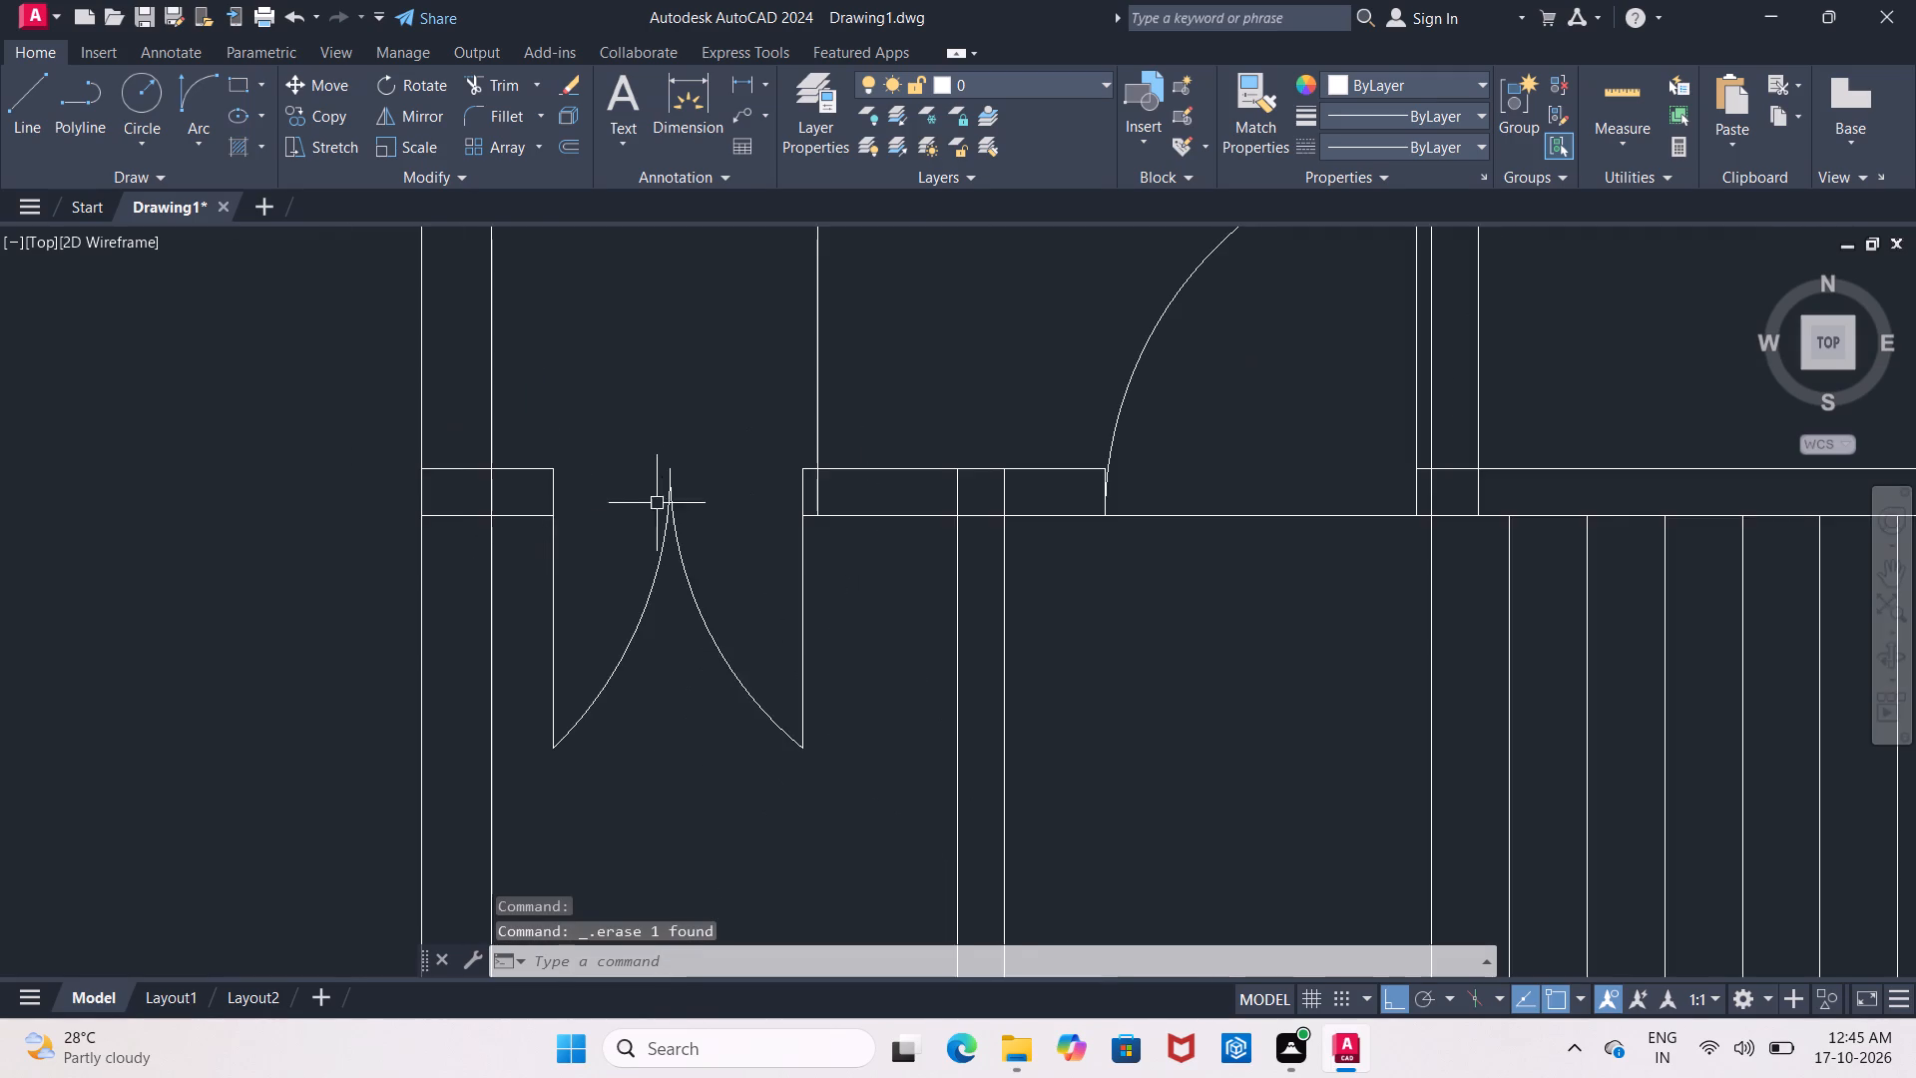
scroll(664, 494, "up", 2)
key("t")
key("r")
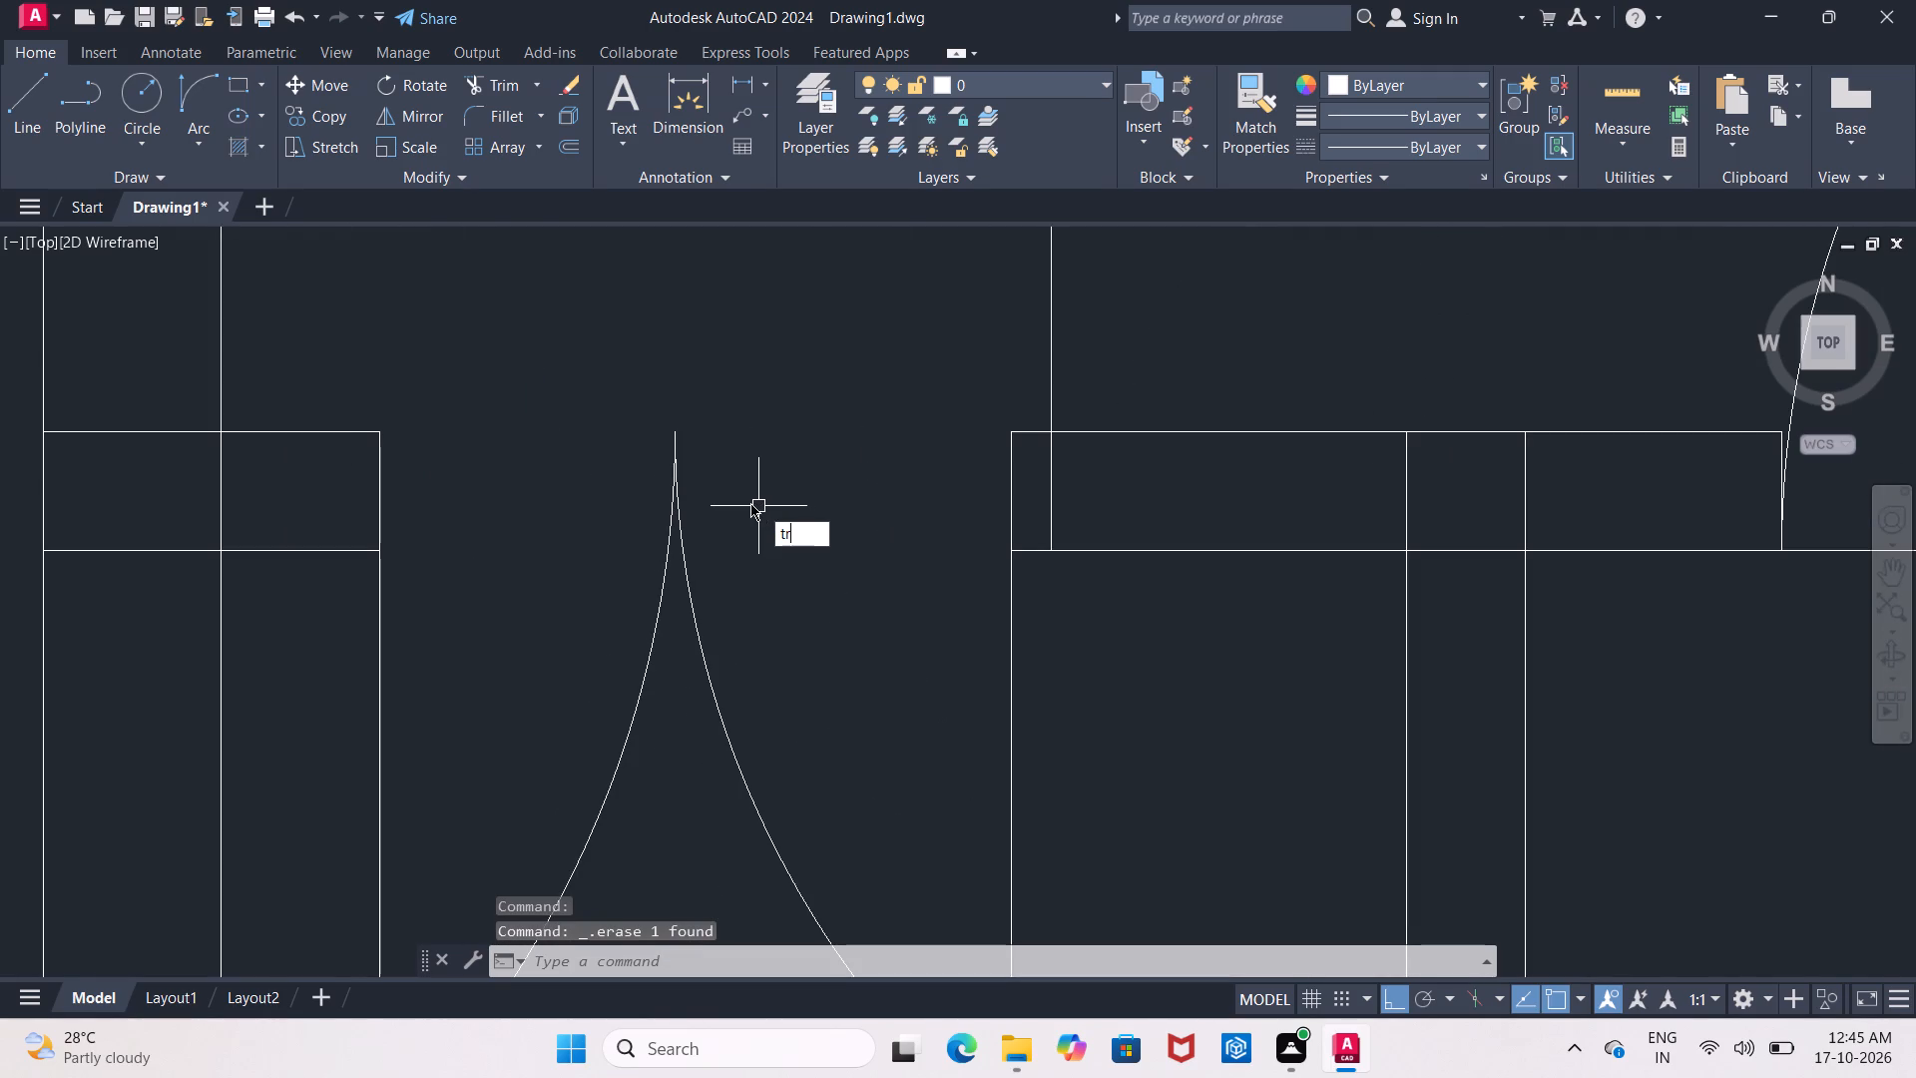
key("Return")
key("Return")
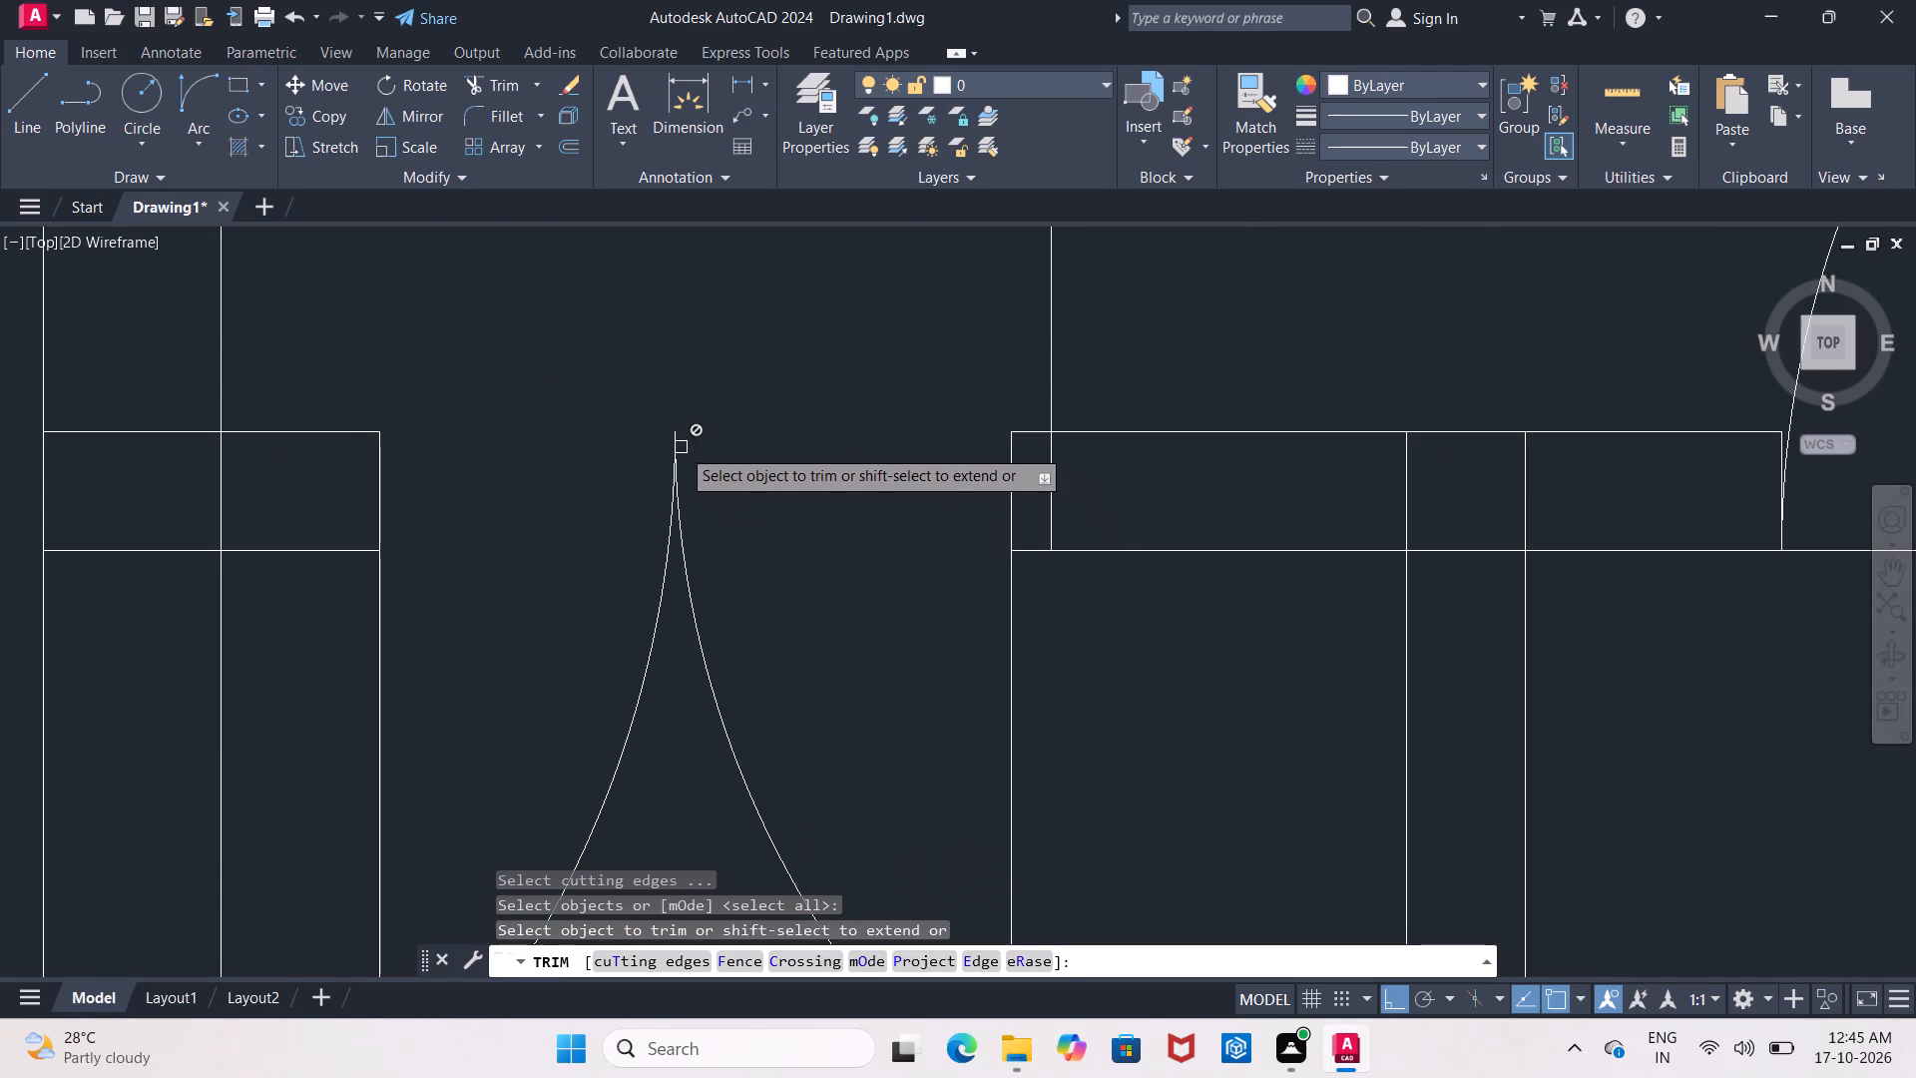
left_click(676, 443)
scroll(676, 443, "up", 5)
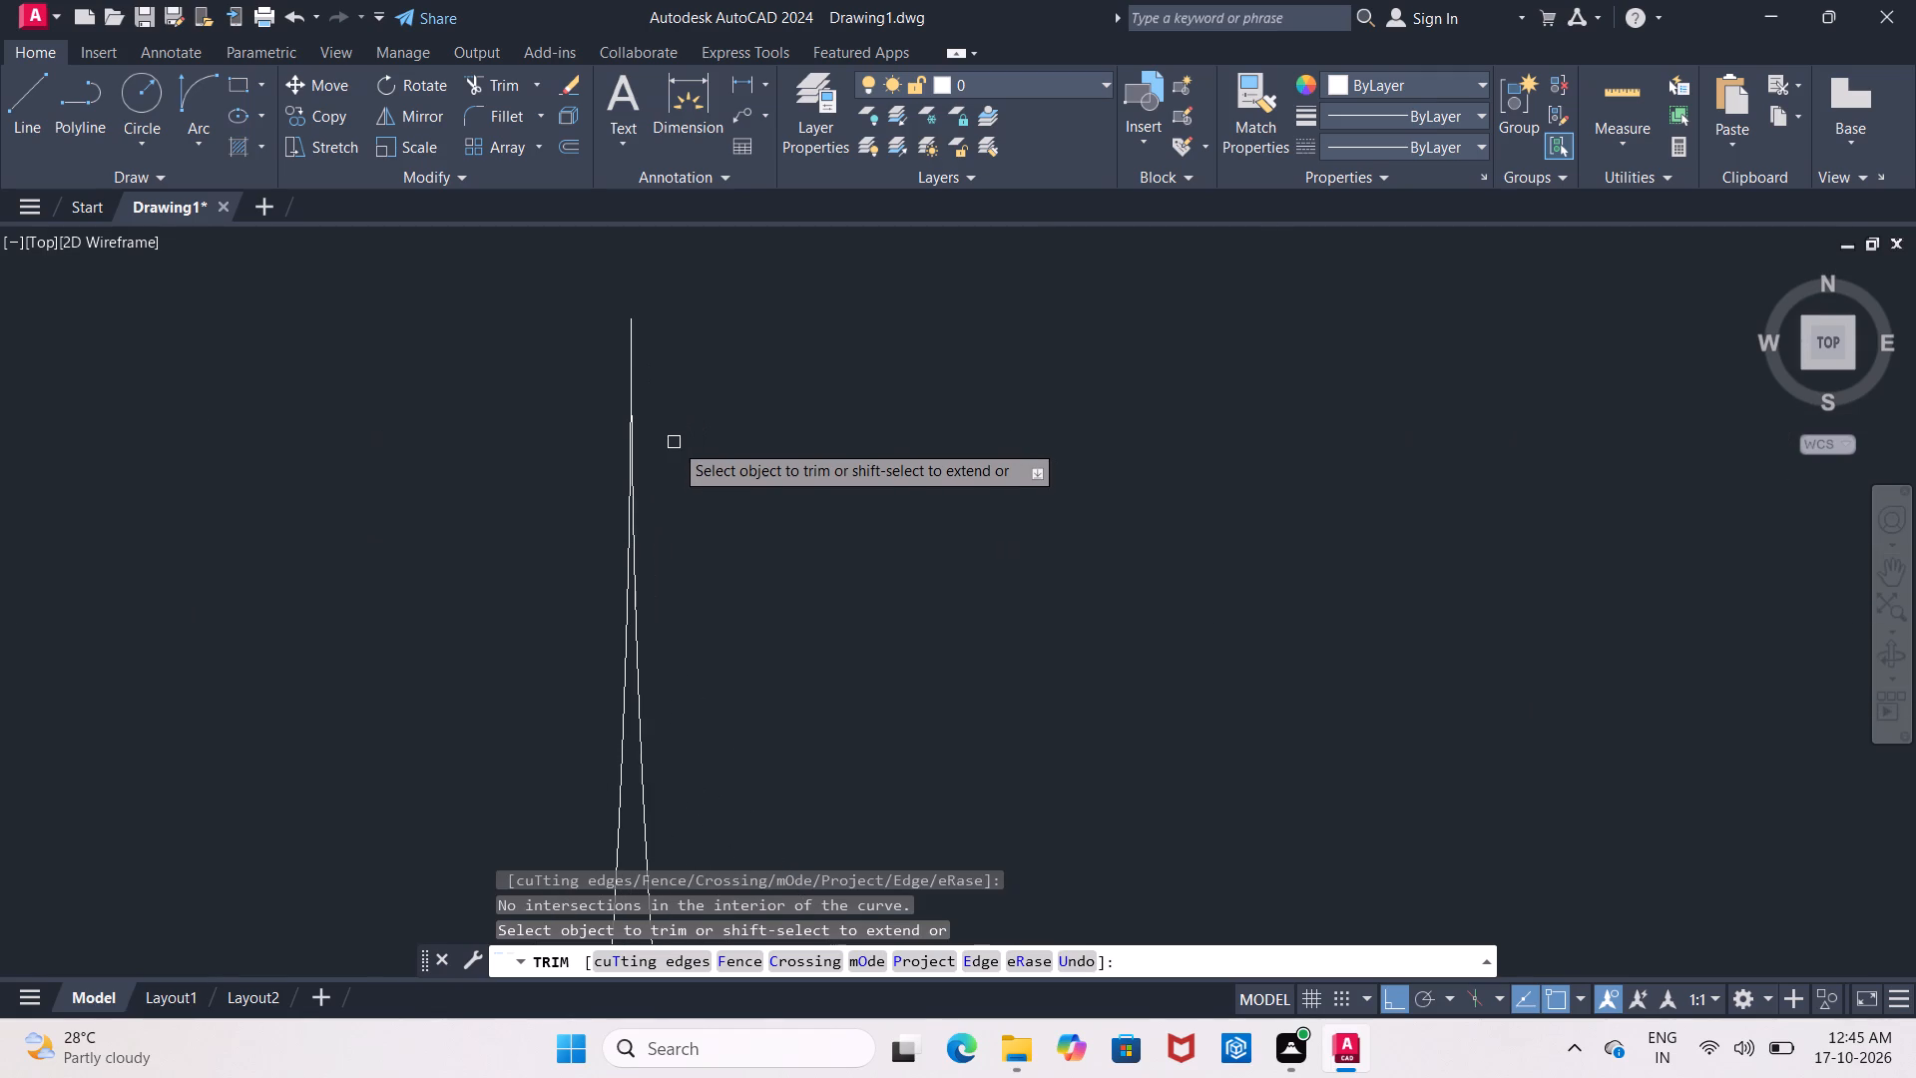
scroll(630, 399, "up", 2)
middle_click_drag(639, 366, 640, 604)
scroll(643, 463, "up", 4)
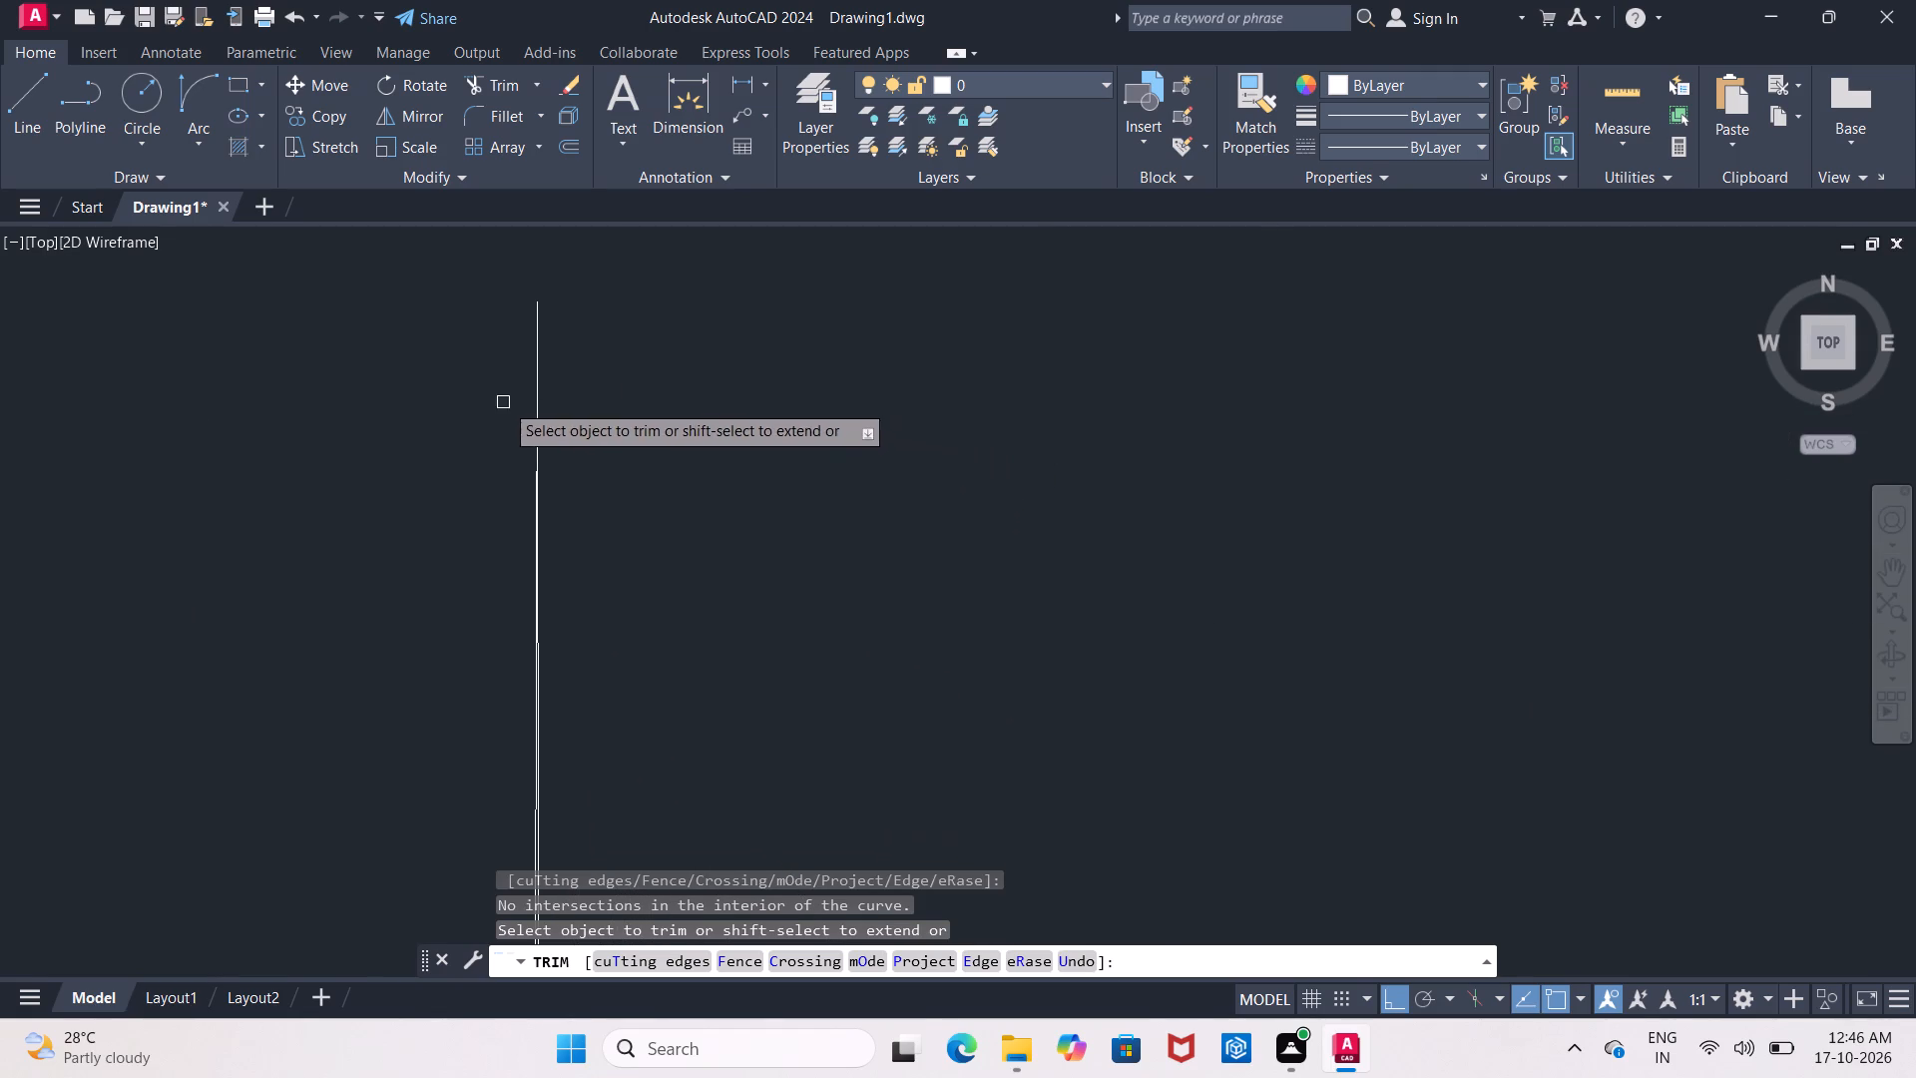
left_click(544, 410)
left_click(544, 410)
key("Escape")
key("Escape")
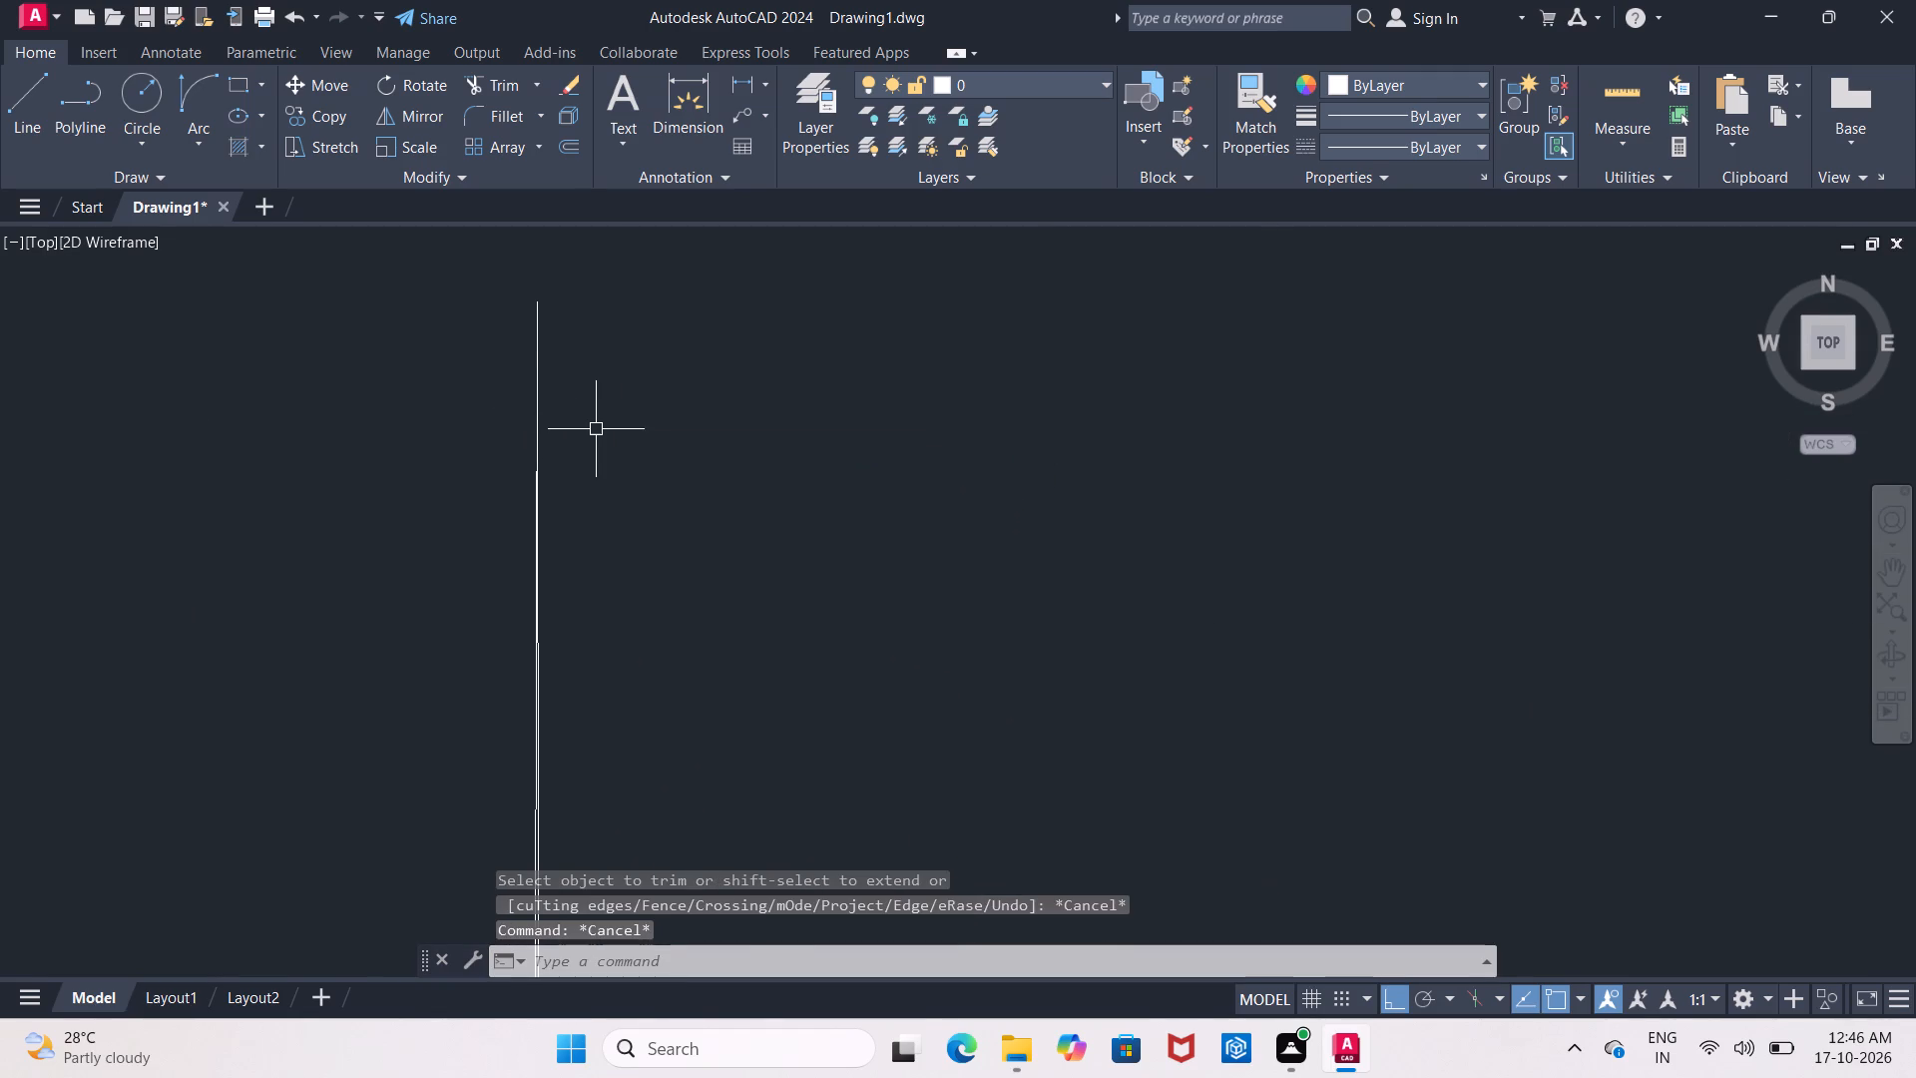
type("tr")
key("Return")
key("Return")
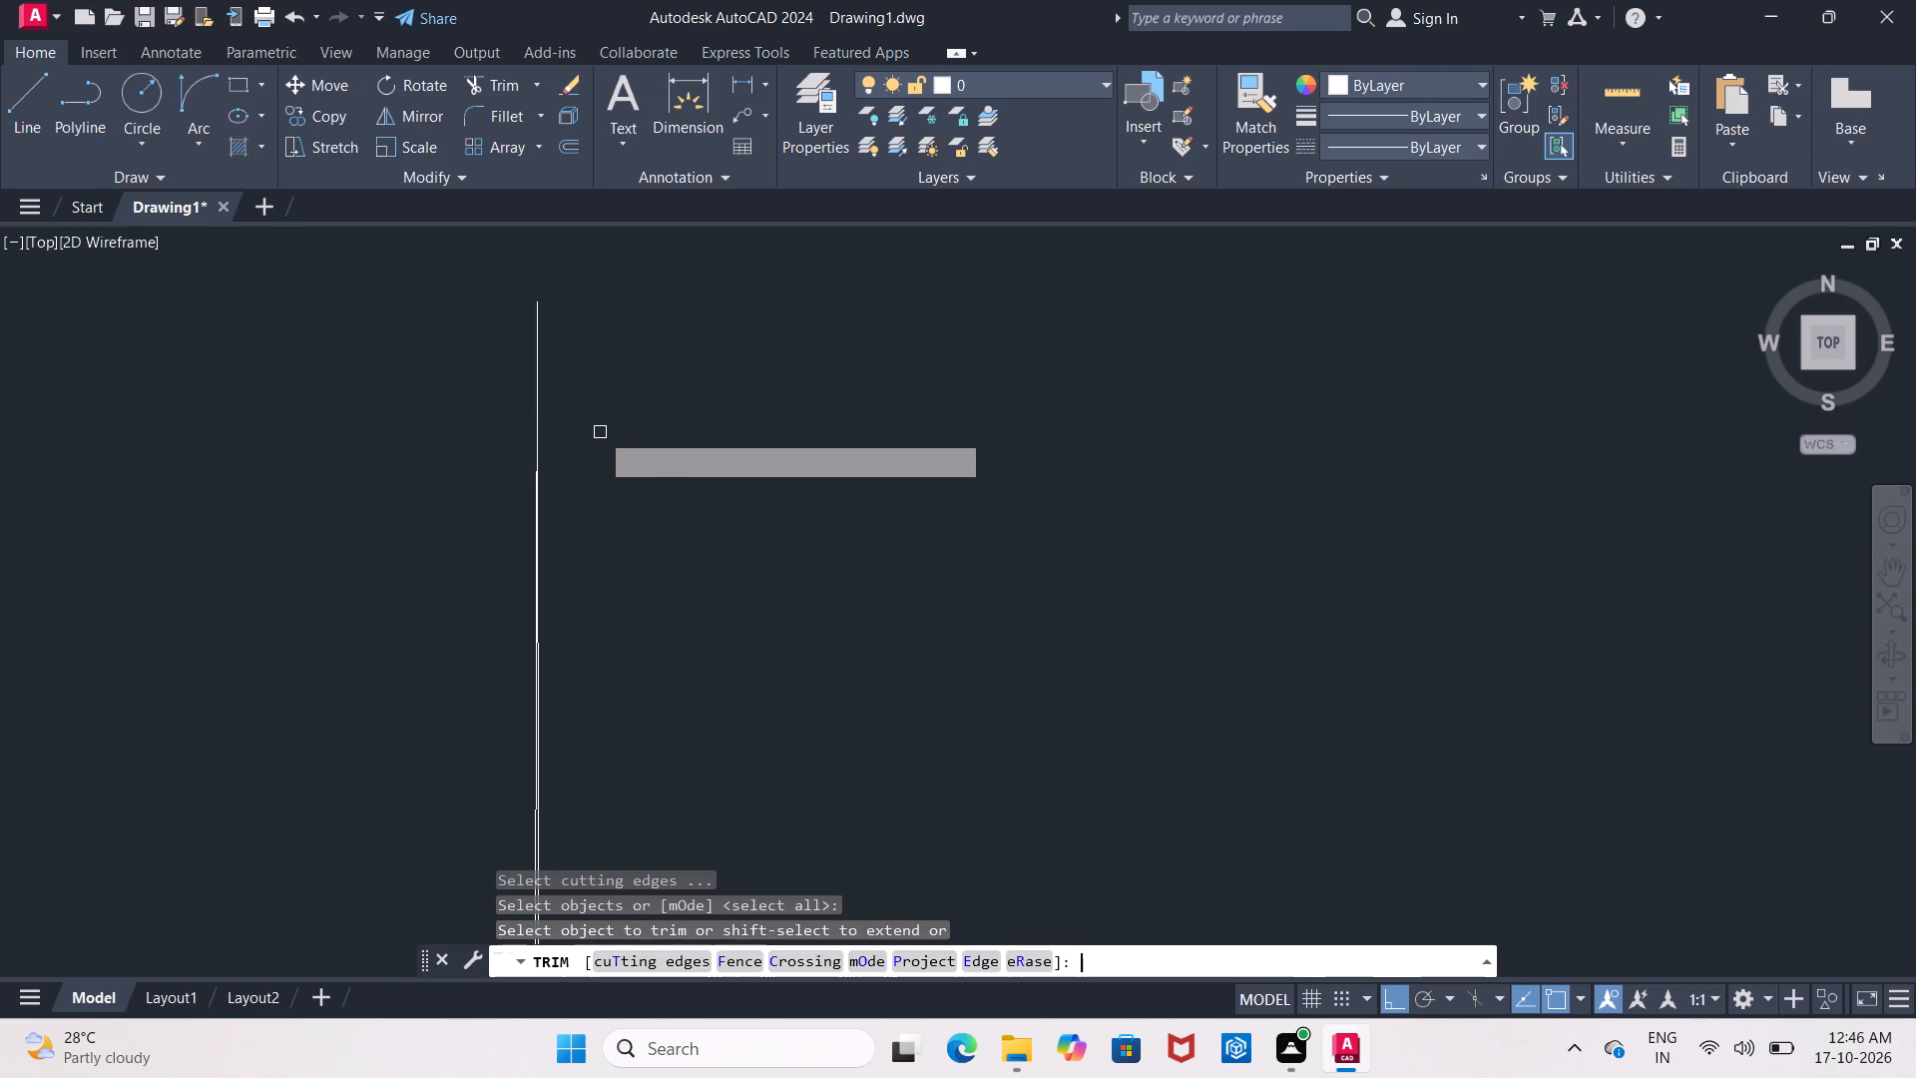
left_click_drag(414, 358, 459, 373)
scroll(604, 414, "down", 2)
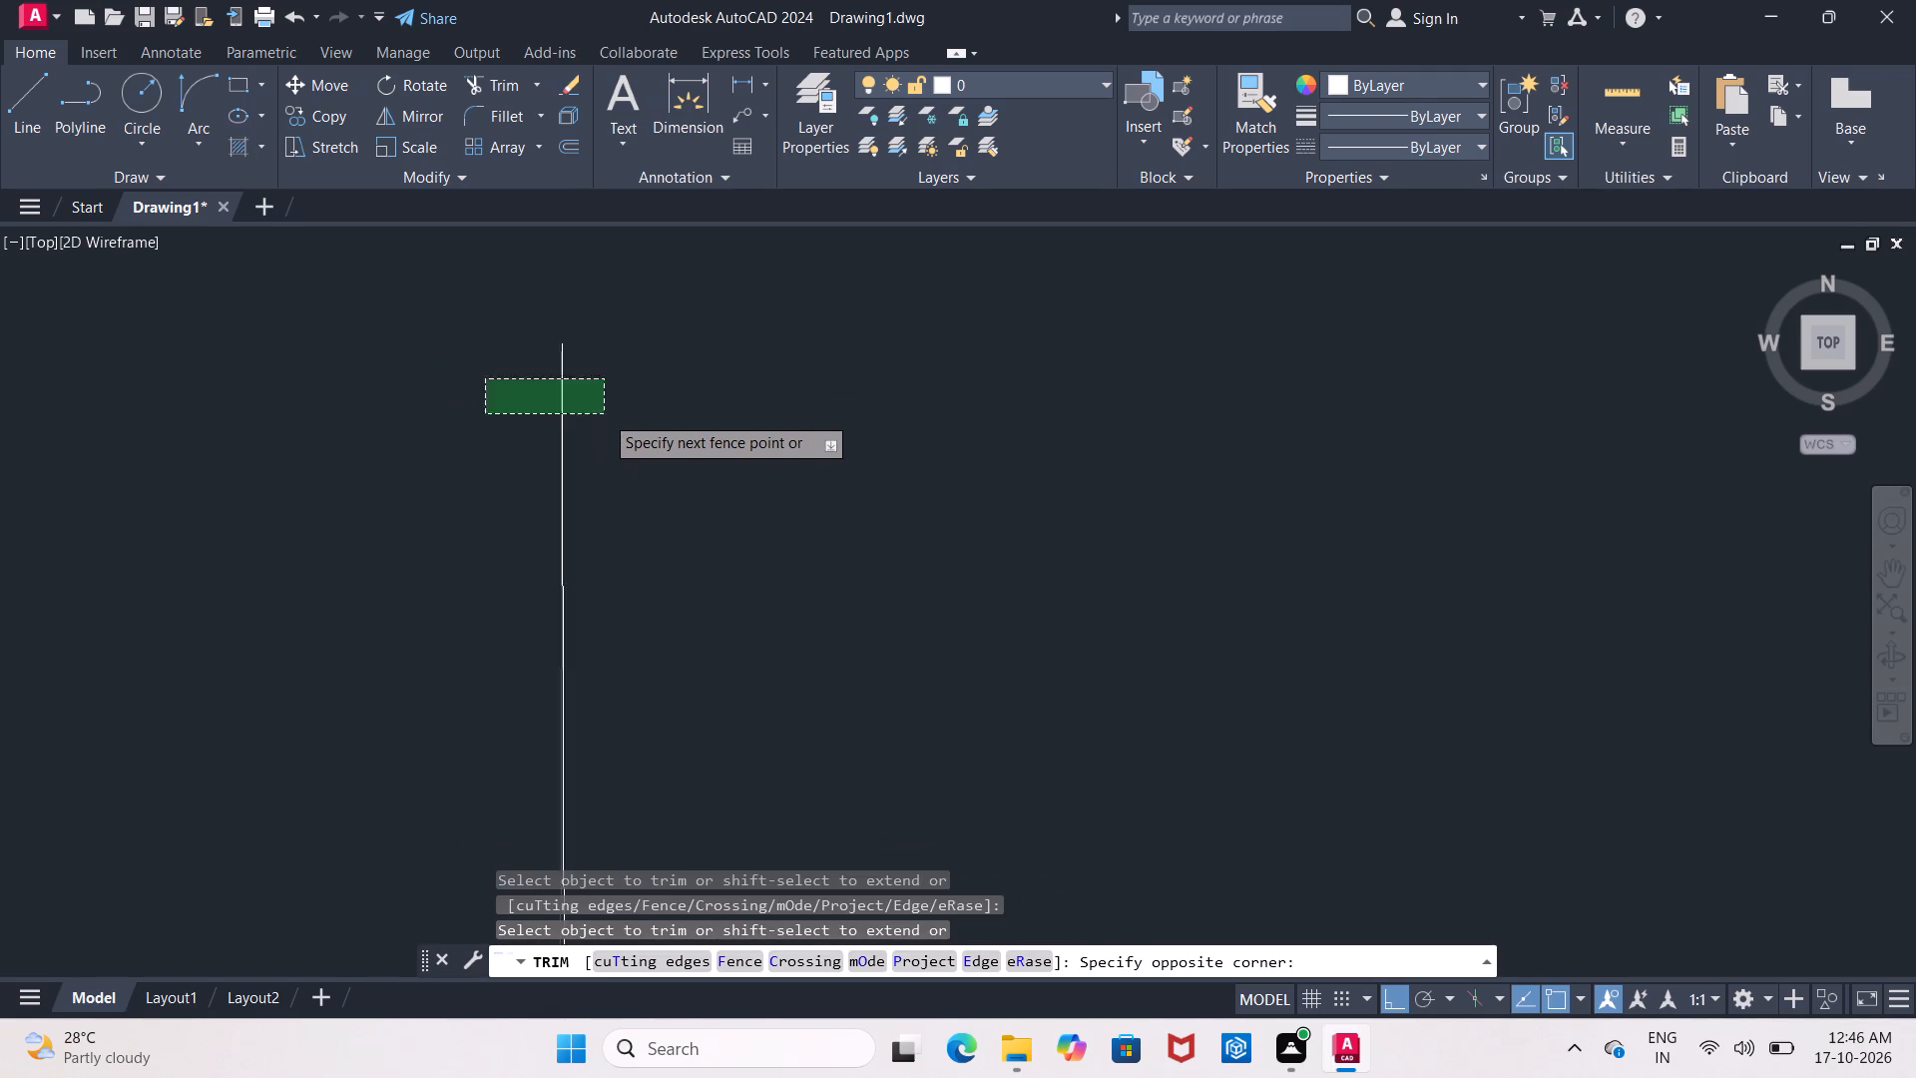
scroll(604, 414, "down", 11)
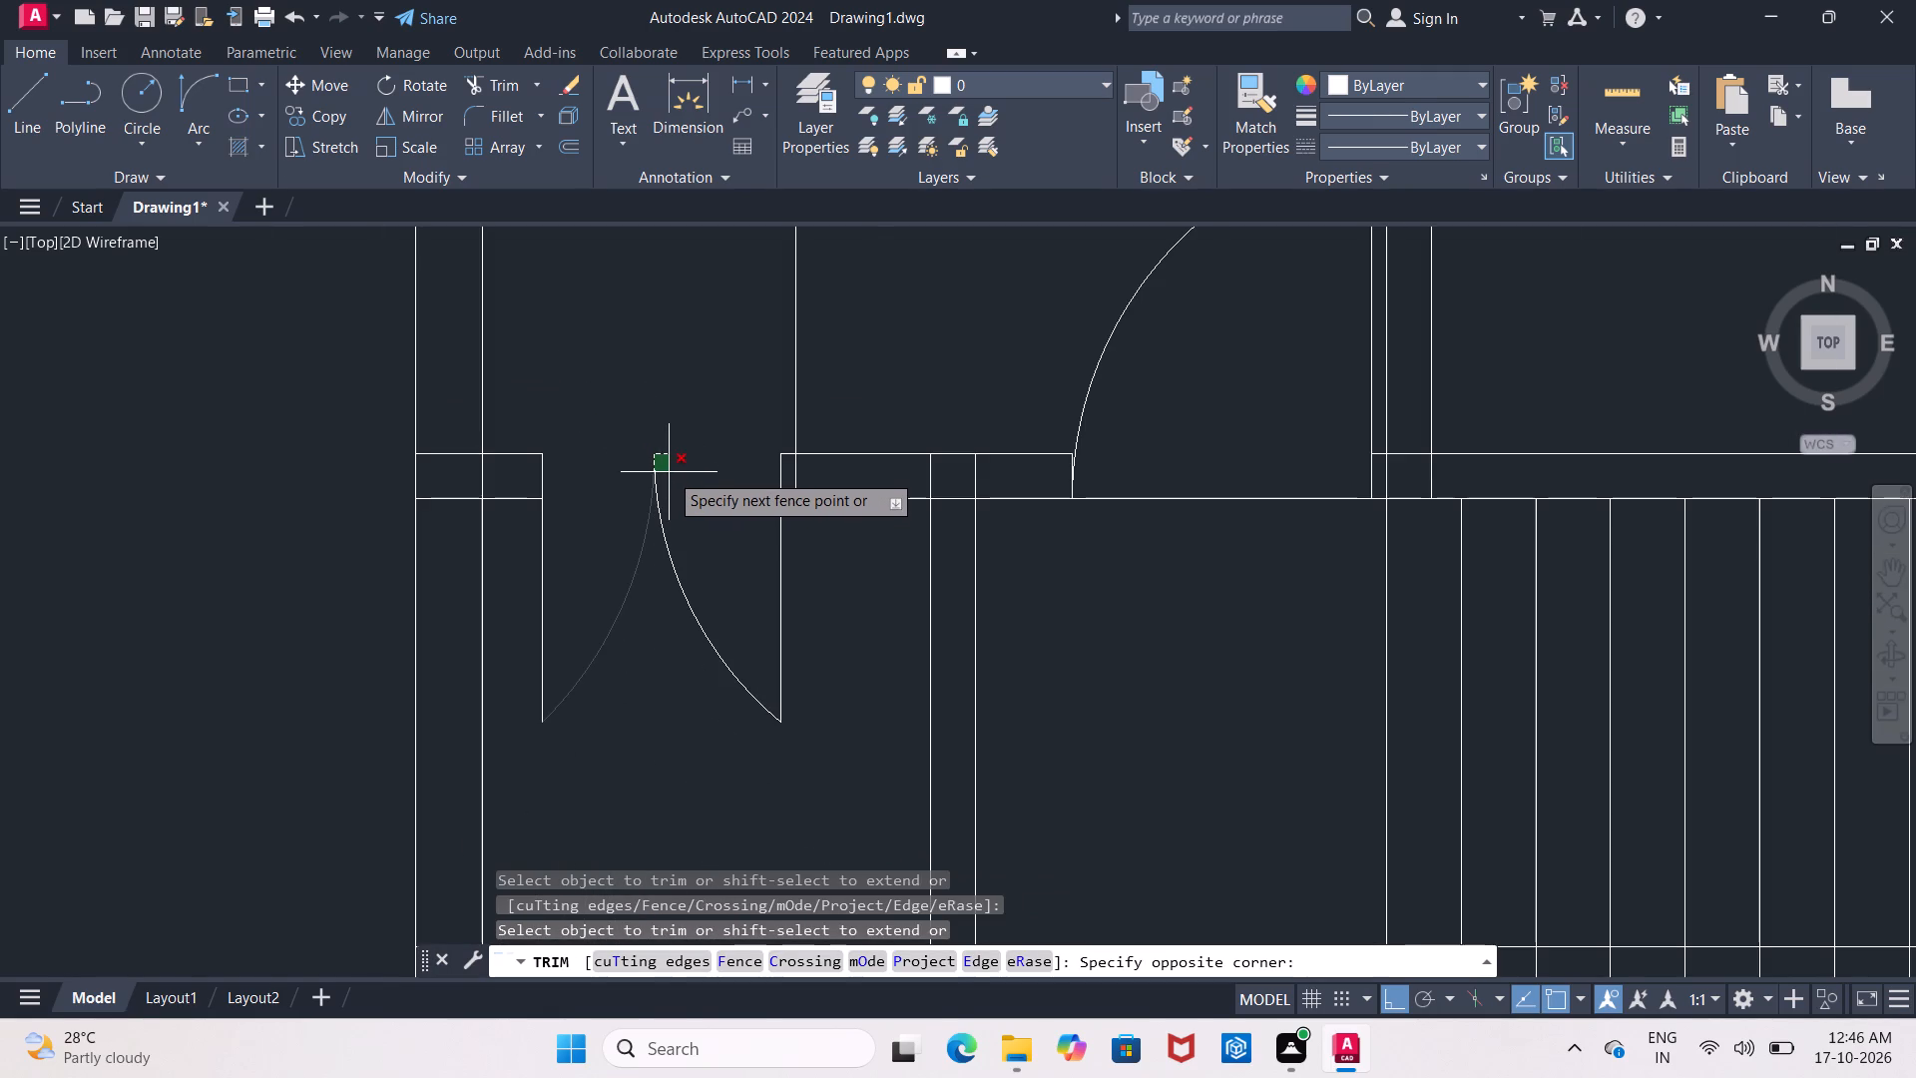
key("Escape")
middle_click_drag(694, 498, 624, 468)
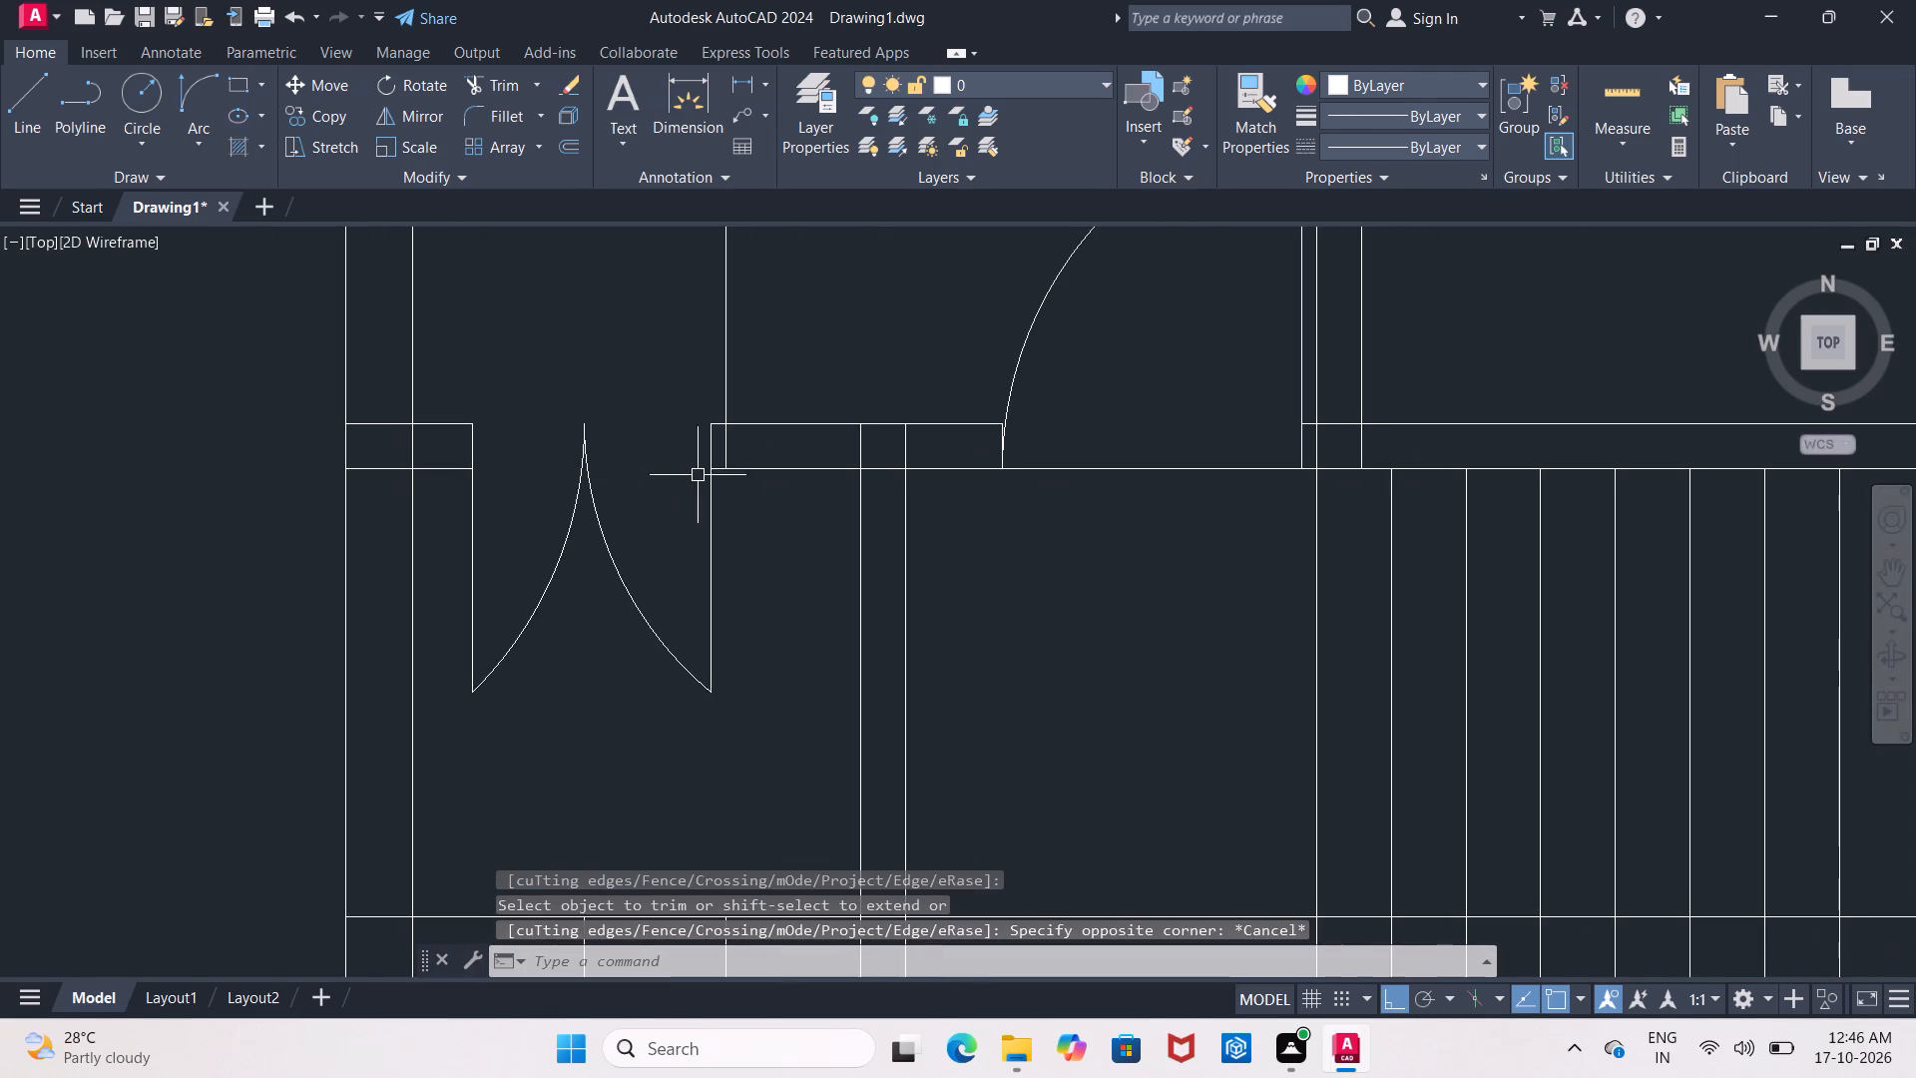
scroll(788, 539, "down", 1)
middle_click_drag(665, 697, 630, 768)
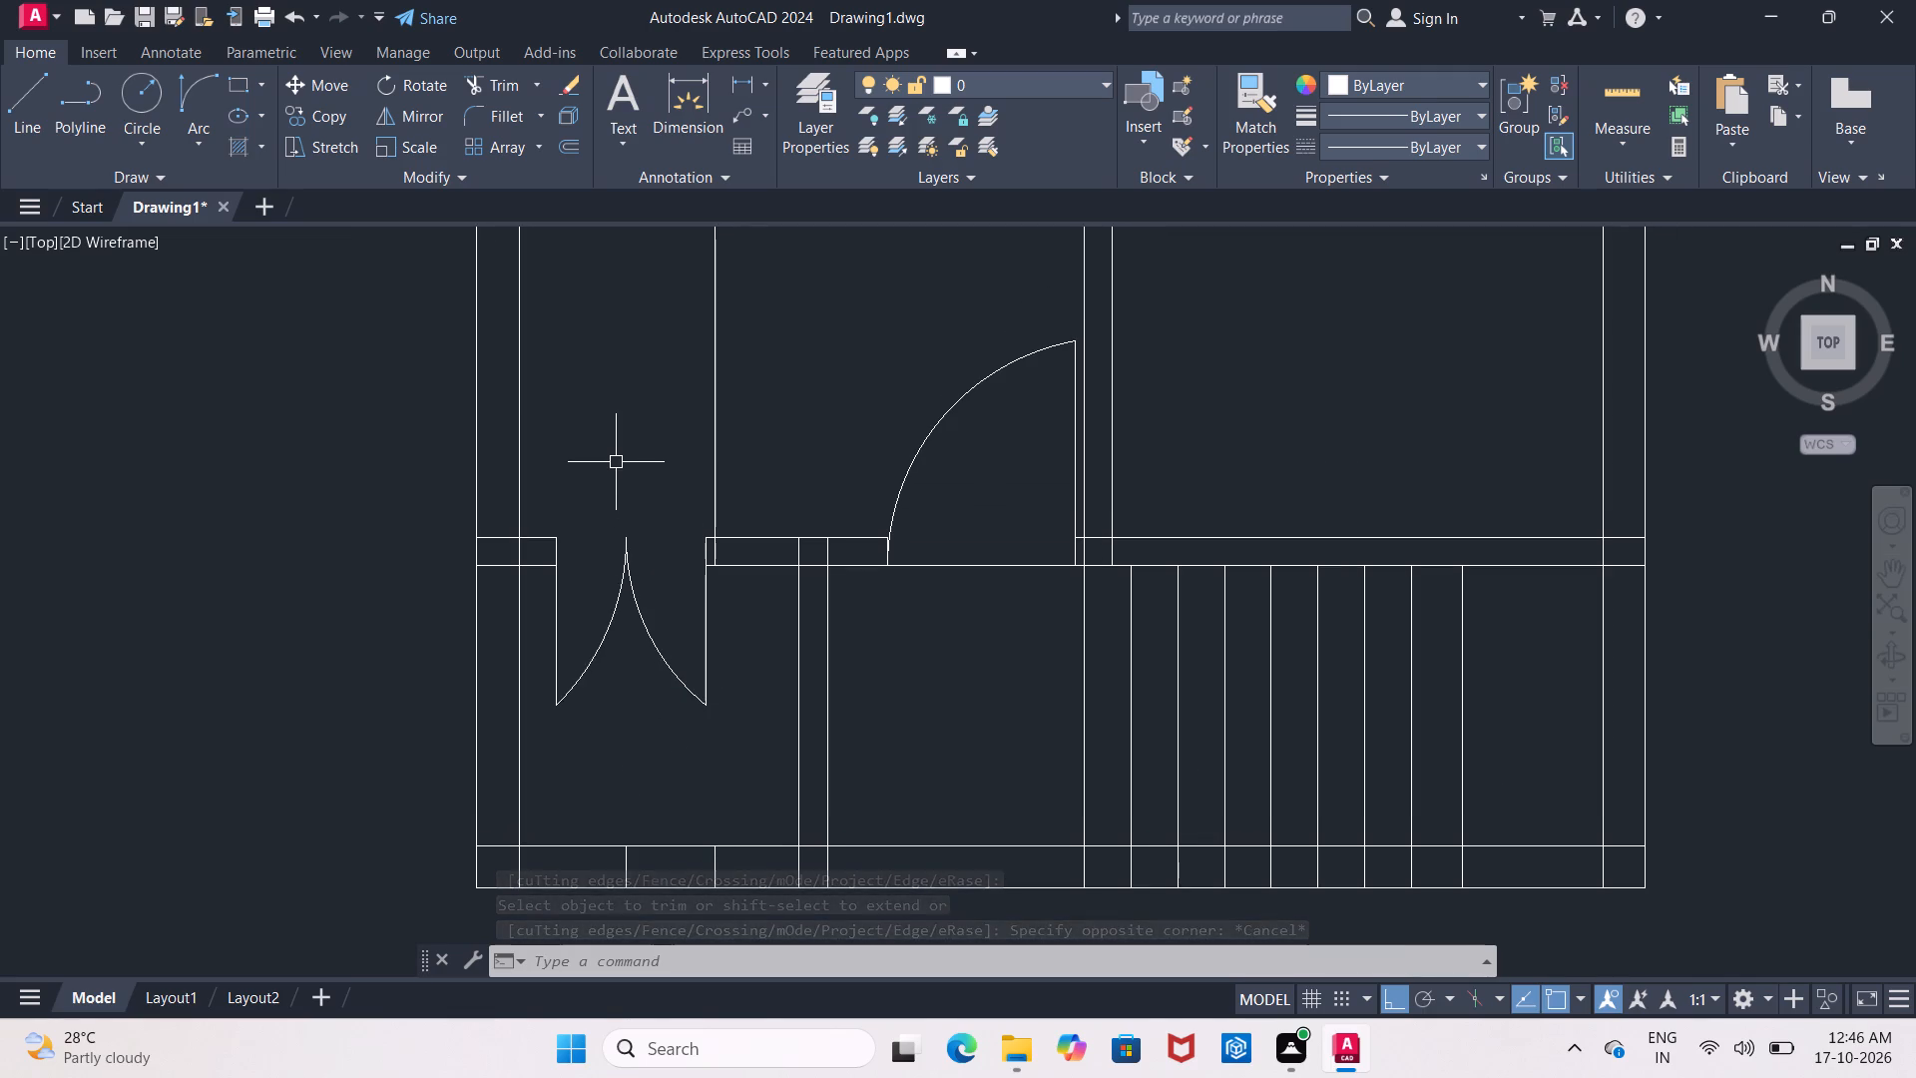
Trim away the long vertical line running up through the left room above the double door.
type("tr")
key("Return")
key("Return")
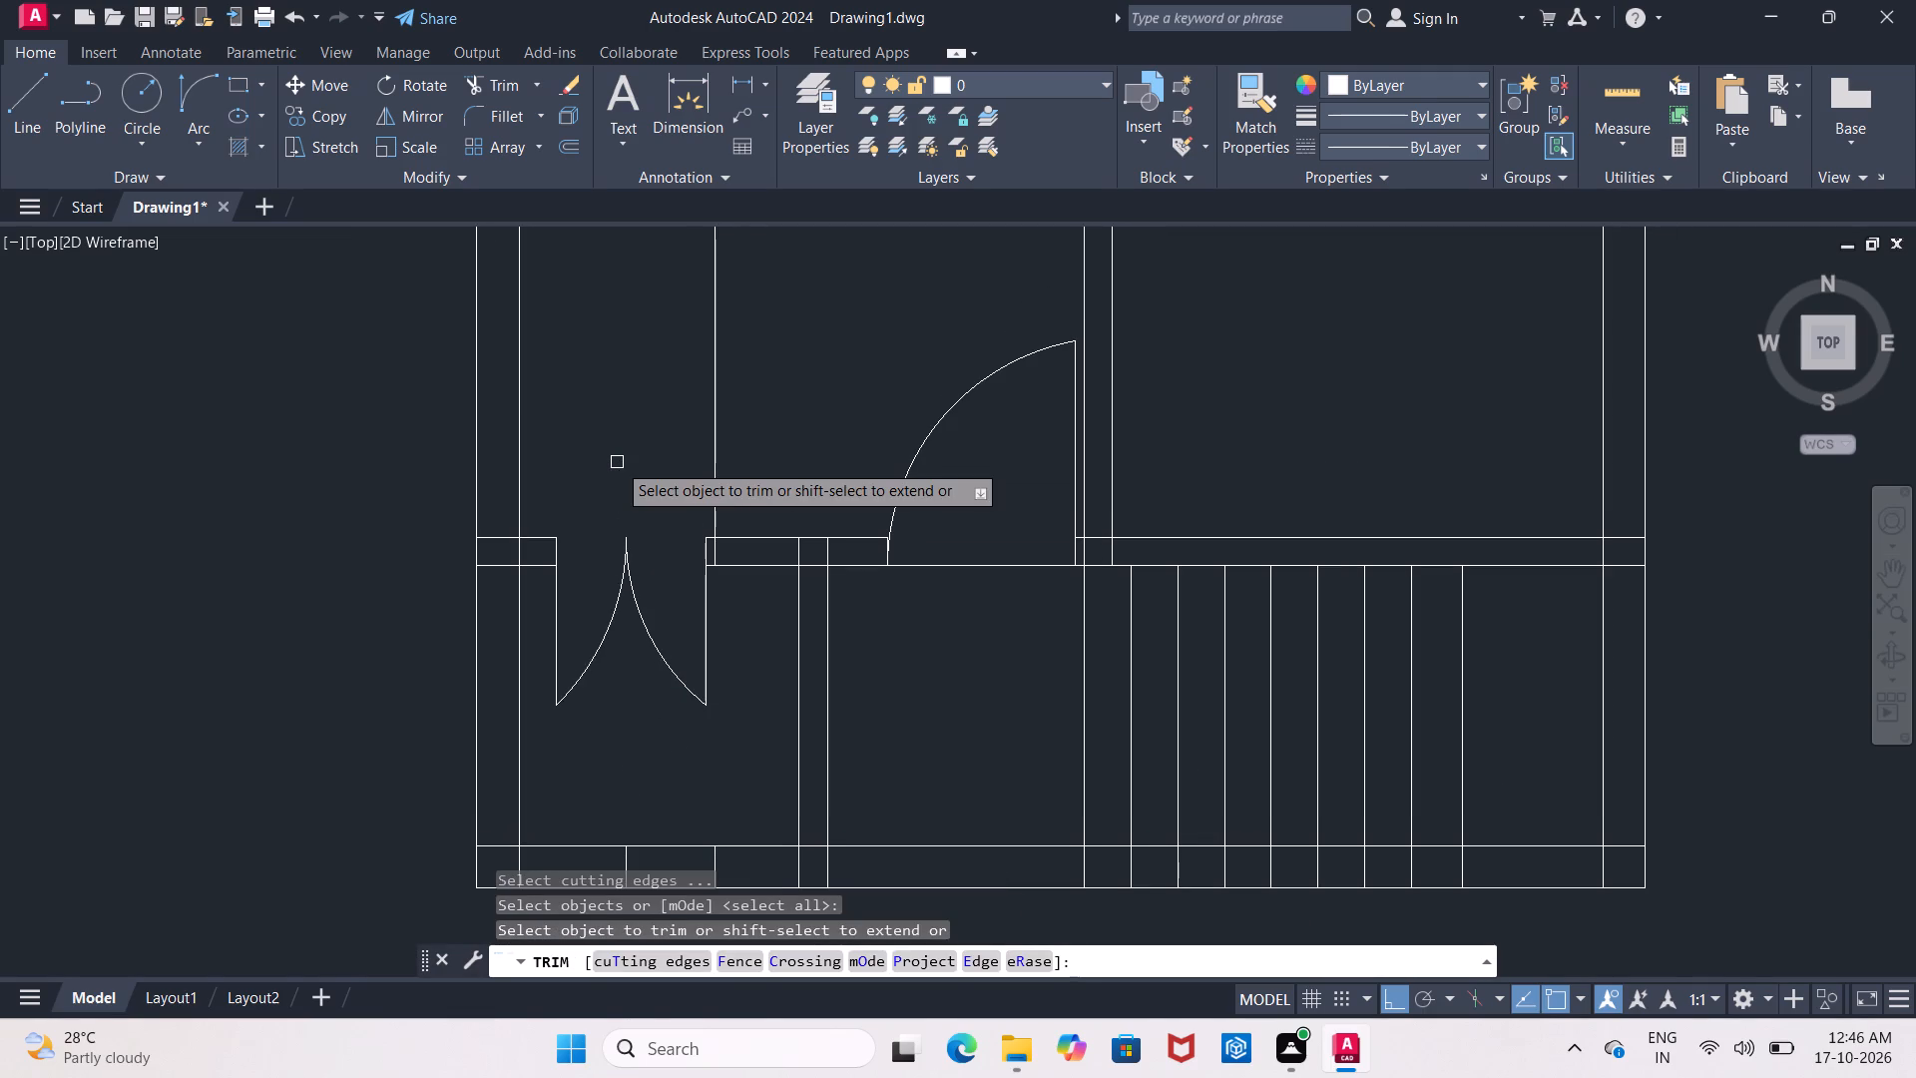
scroll(528, 505, "down", 4)
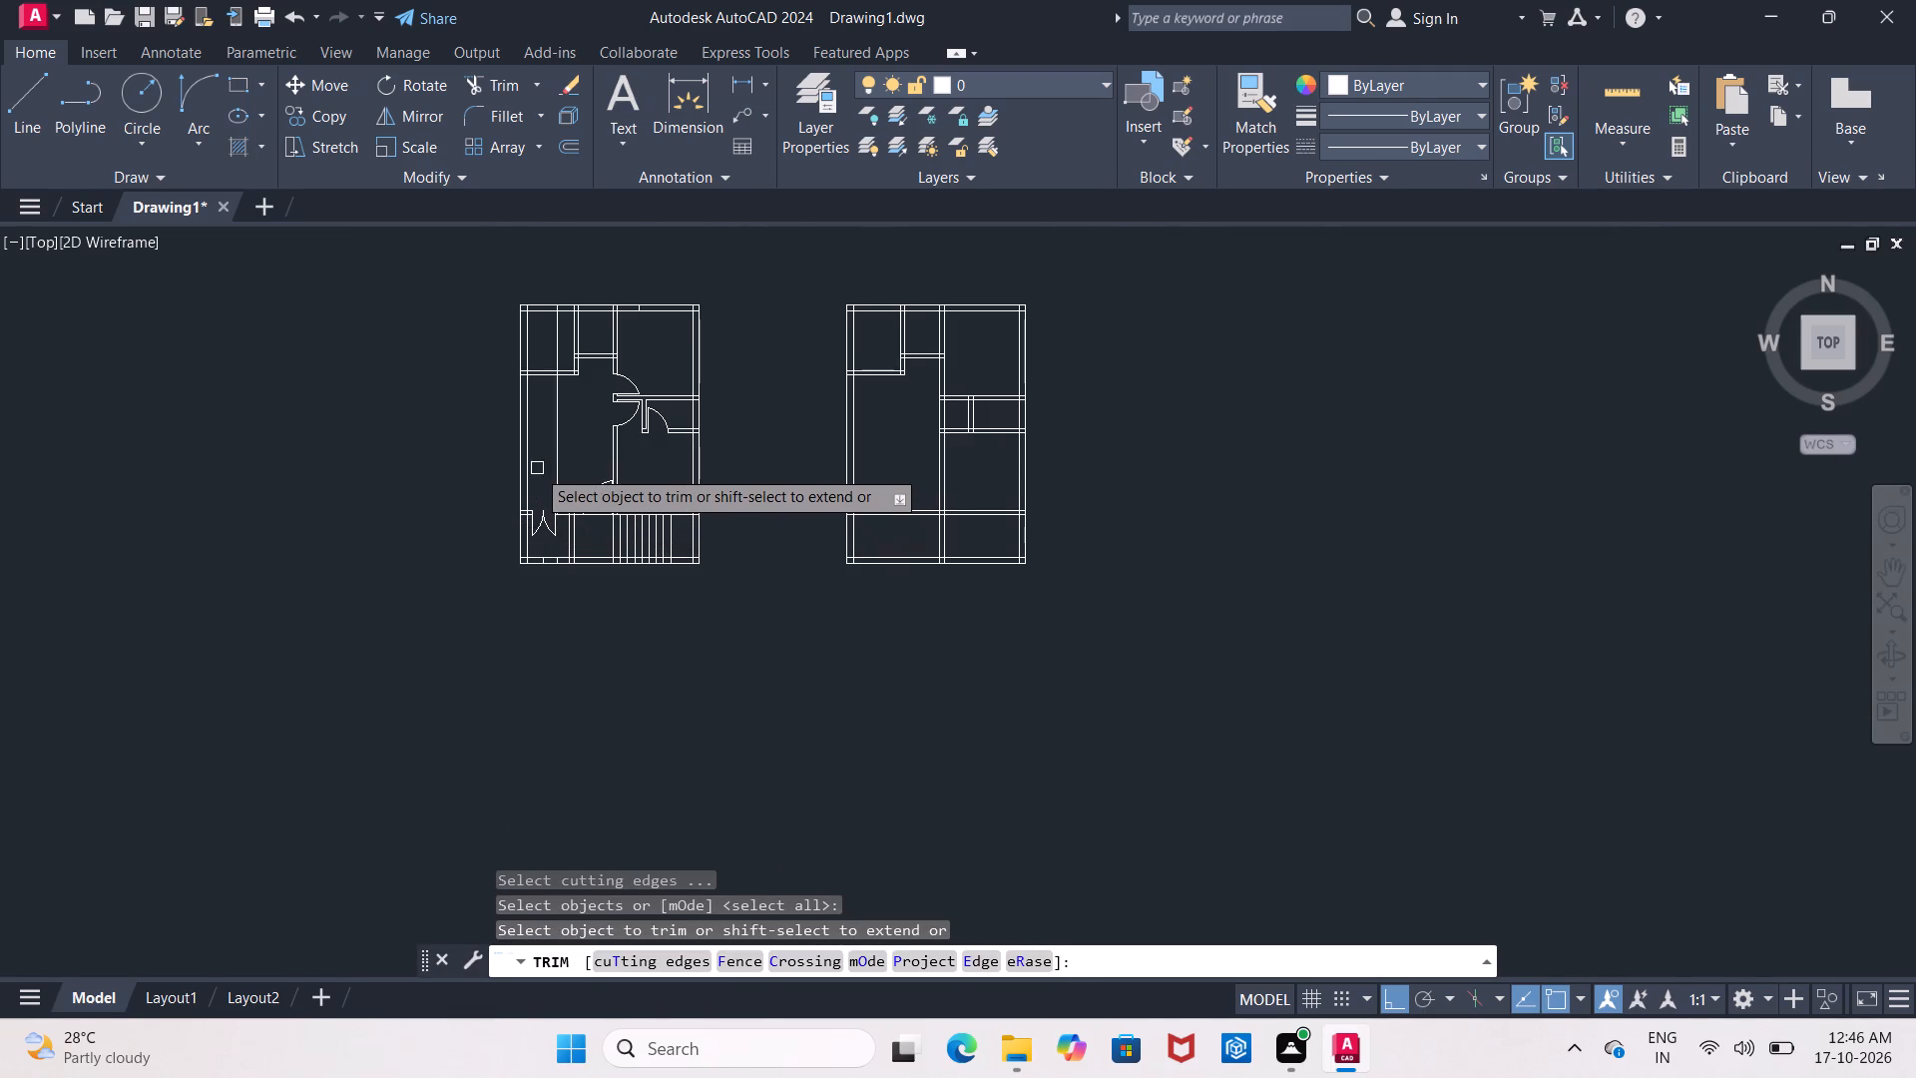
scroll(526, 475, "up", 3)
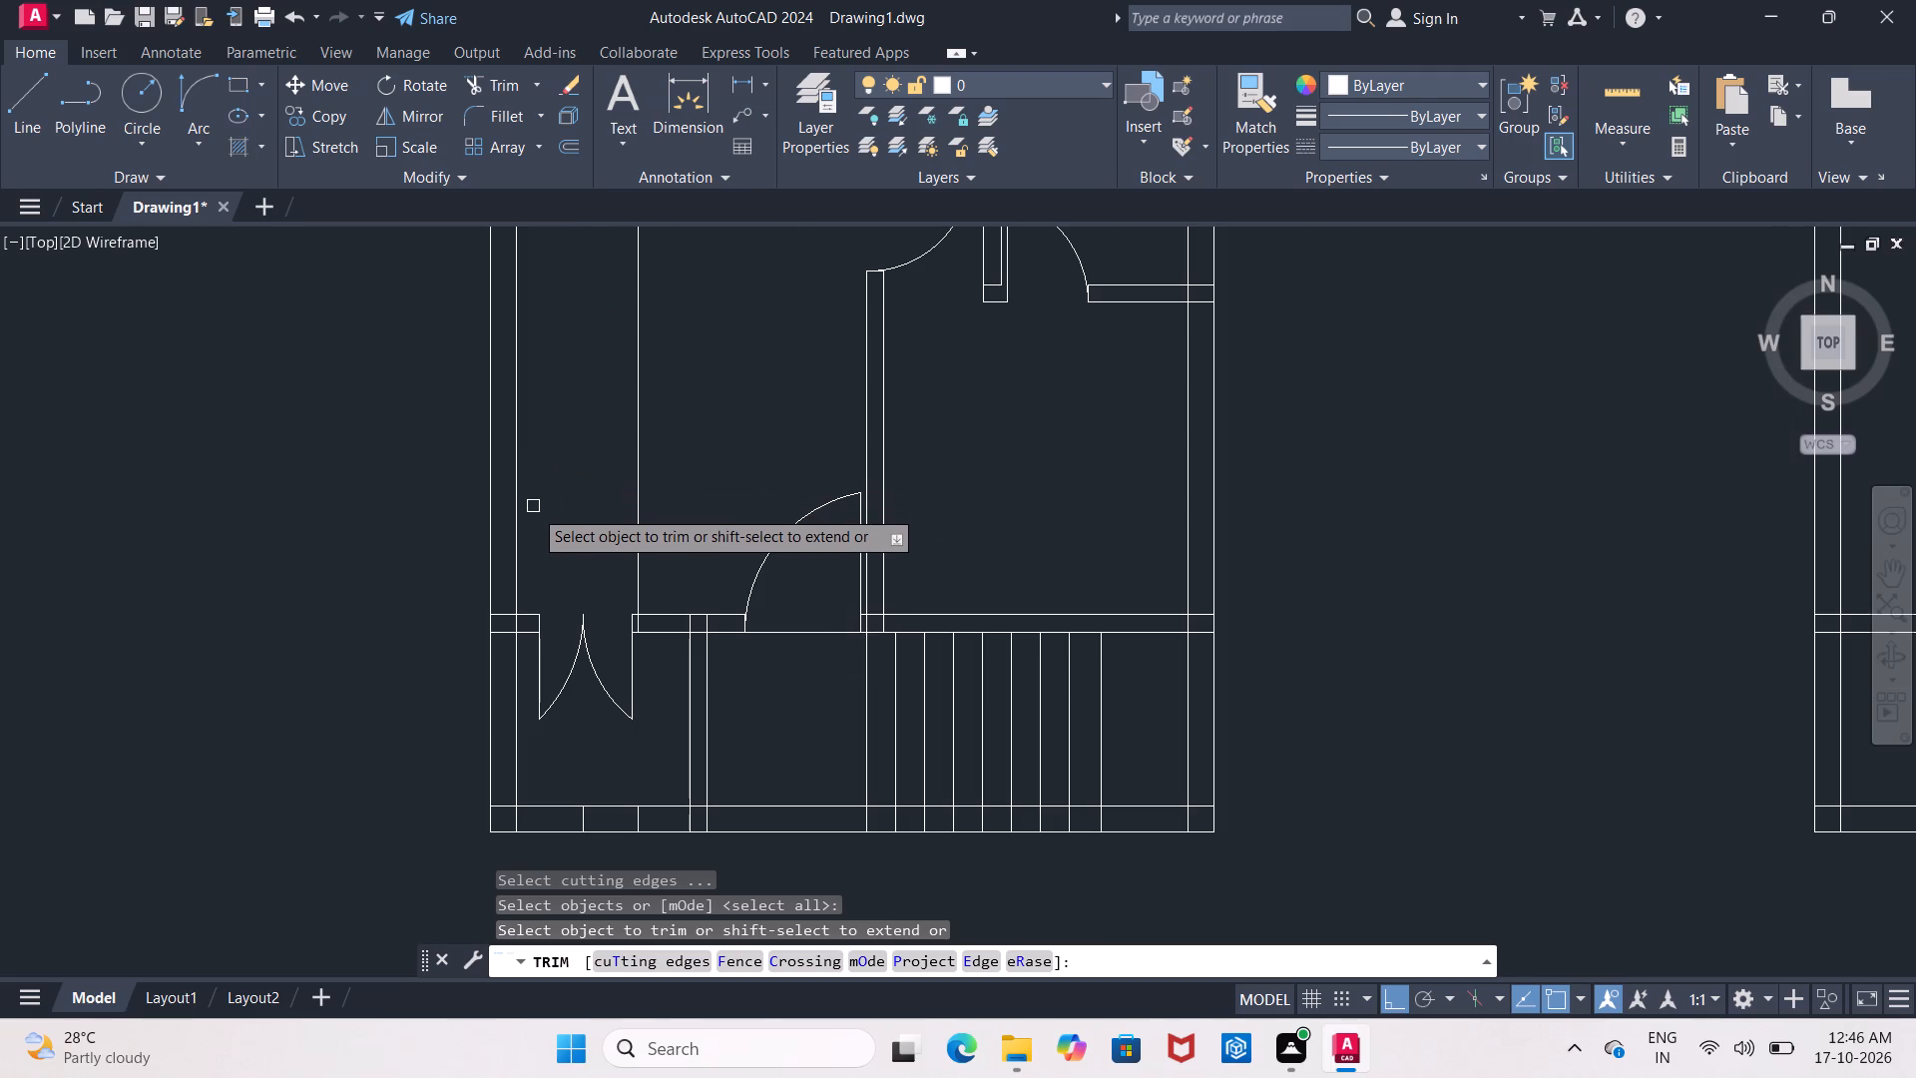
scroll(535, 541, "down", 1)
middle_click_drag(559, 534, 550, 548)
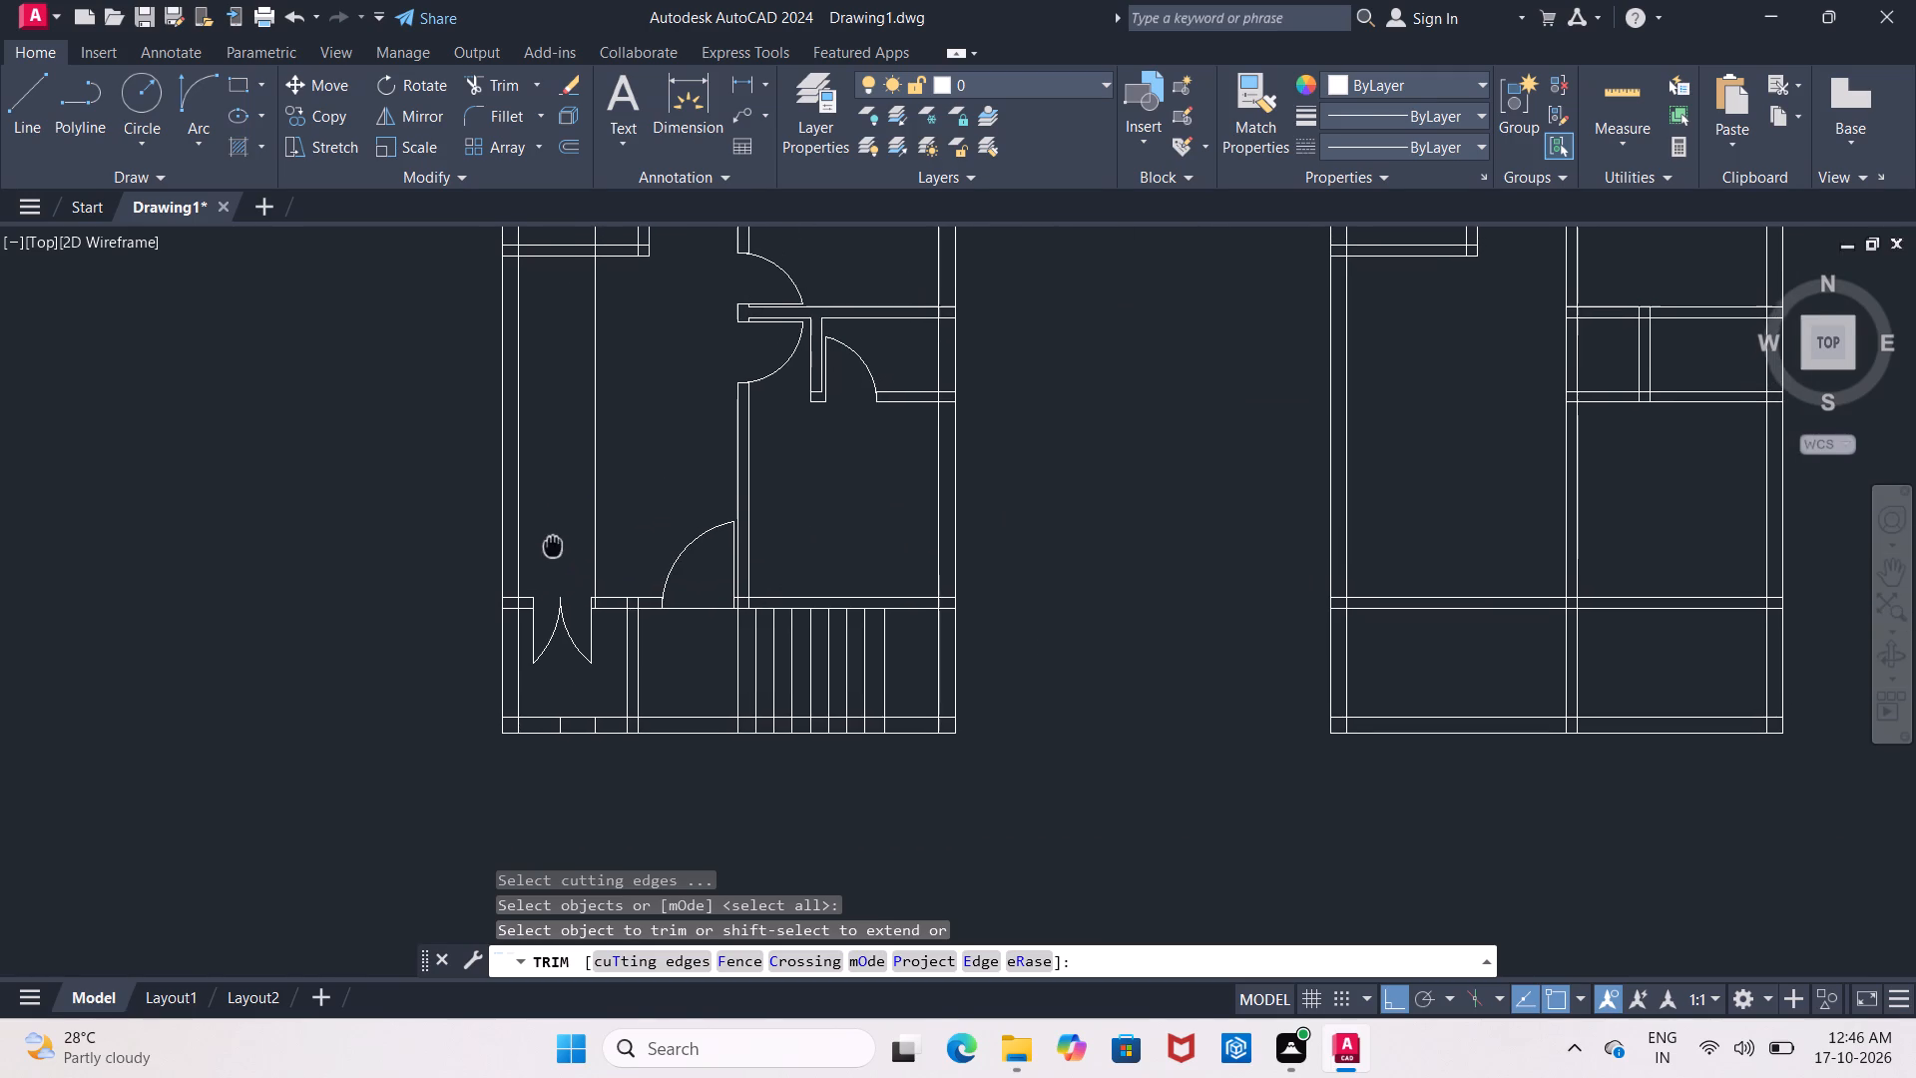
middle_click_drag(550, 548, 542, 550)
left_click(583, 553)
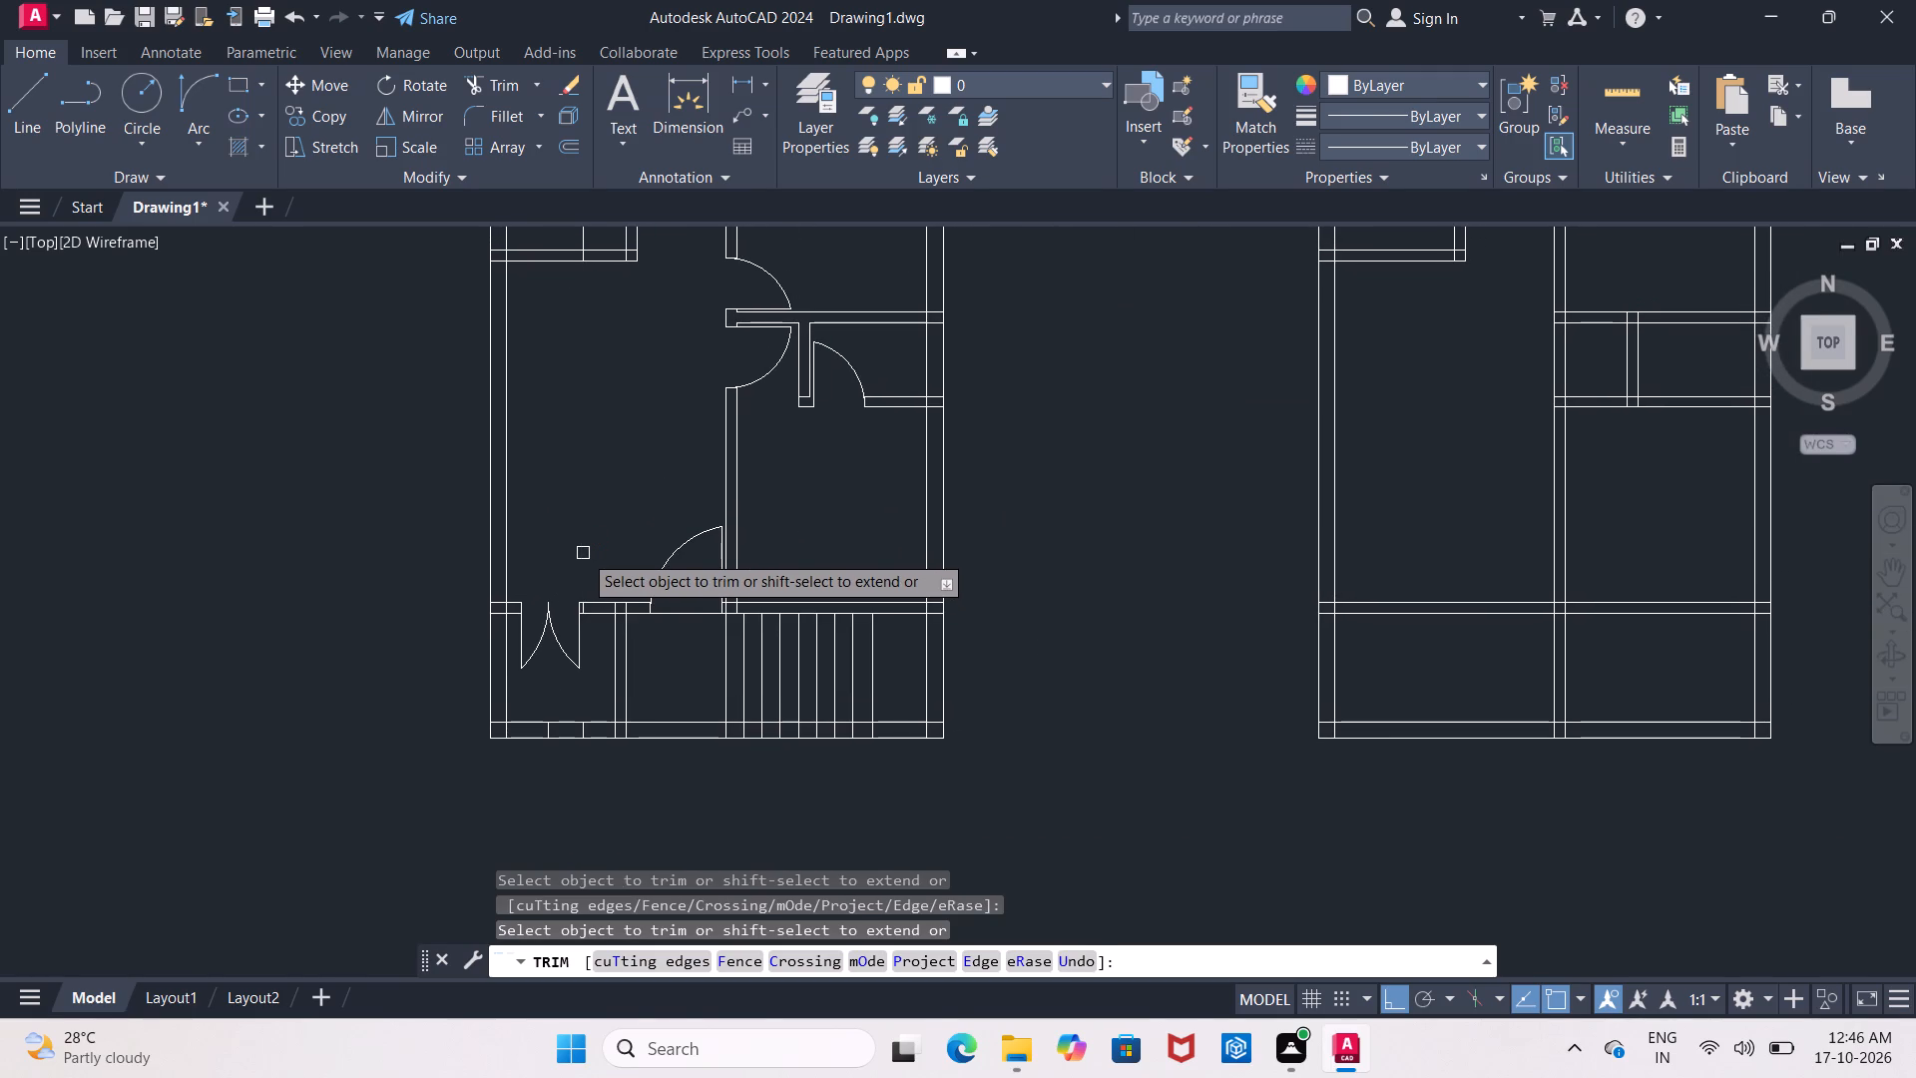
Trim the overlapping wall lines where the lower vertical partition meets the horizontal wall between the double and single doors, opening the junction.
scroll(554, 605, "up", 2)
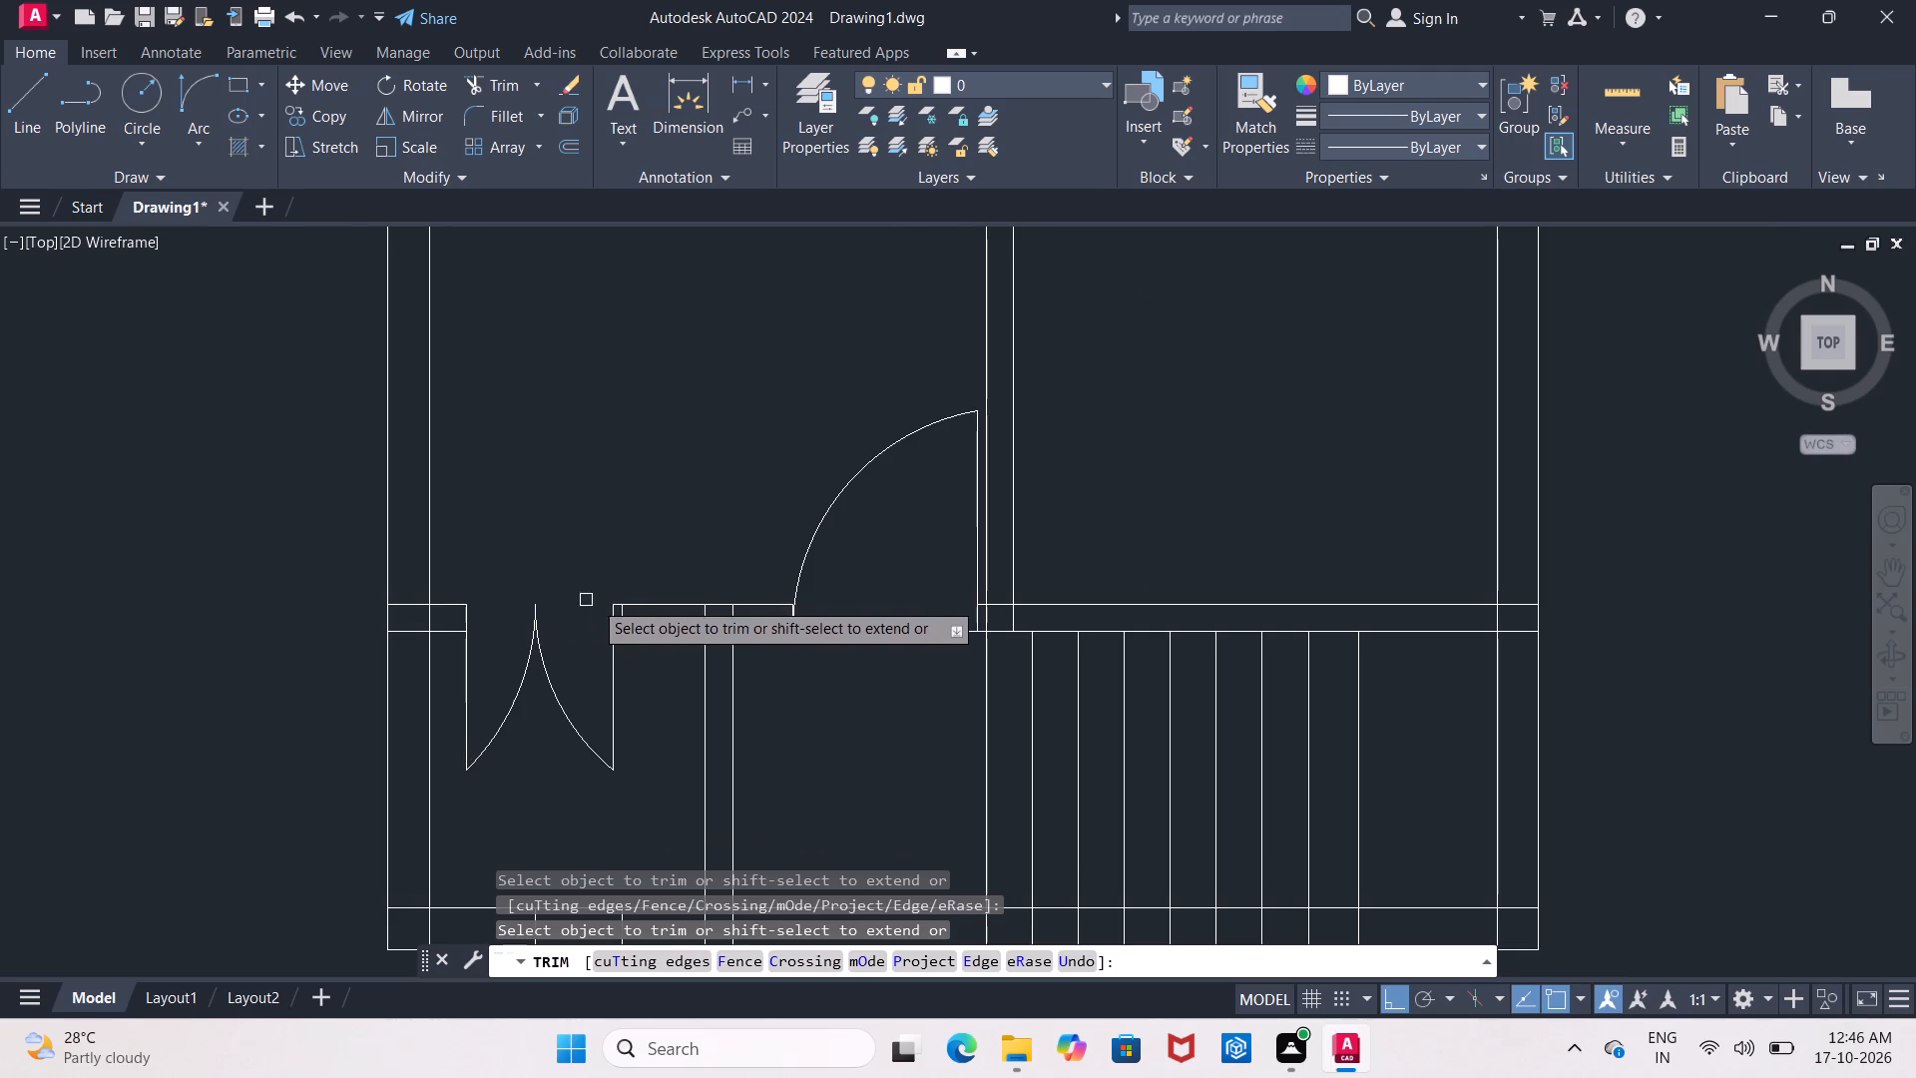
scroll(611, 601, "down", 1)
scroll(671, 623, "up", 1)
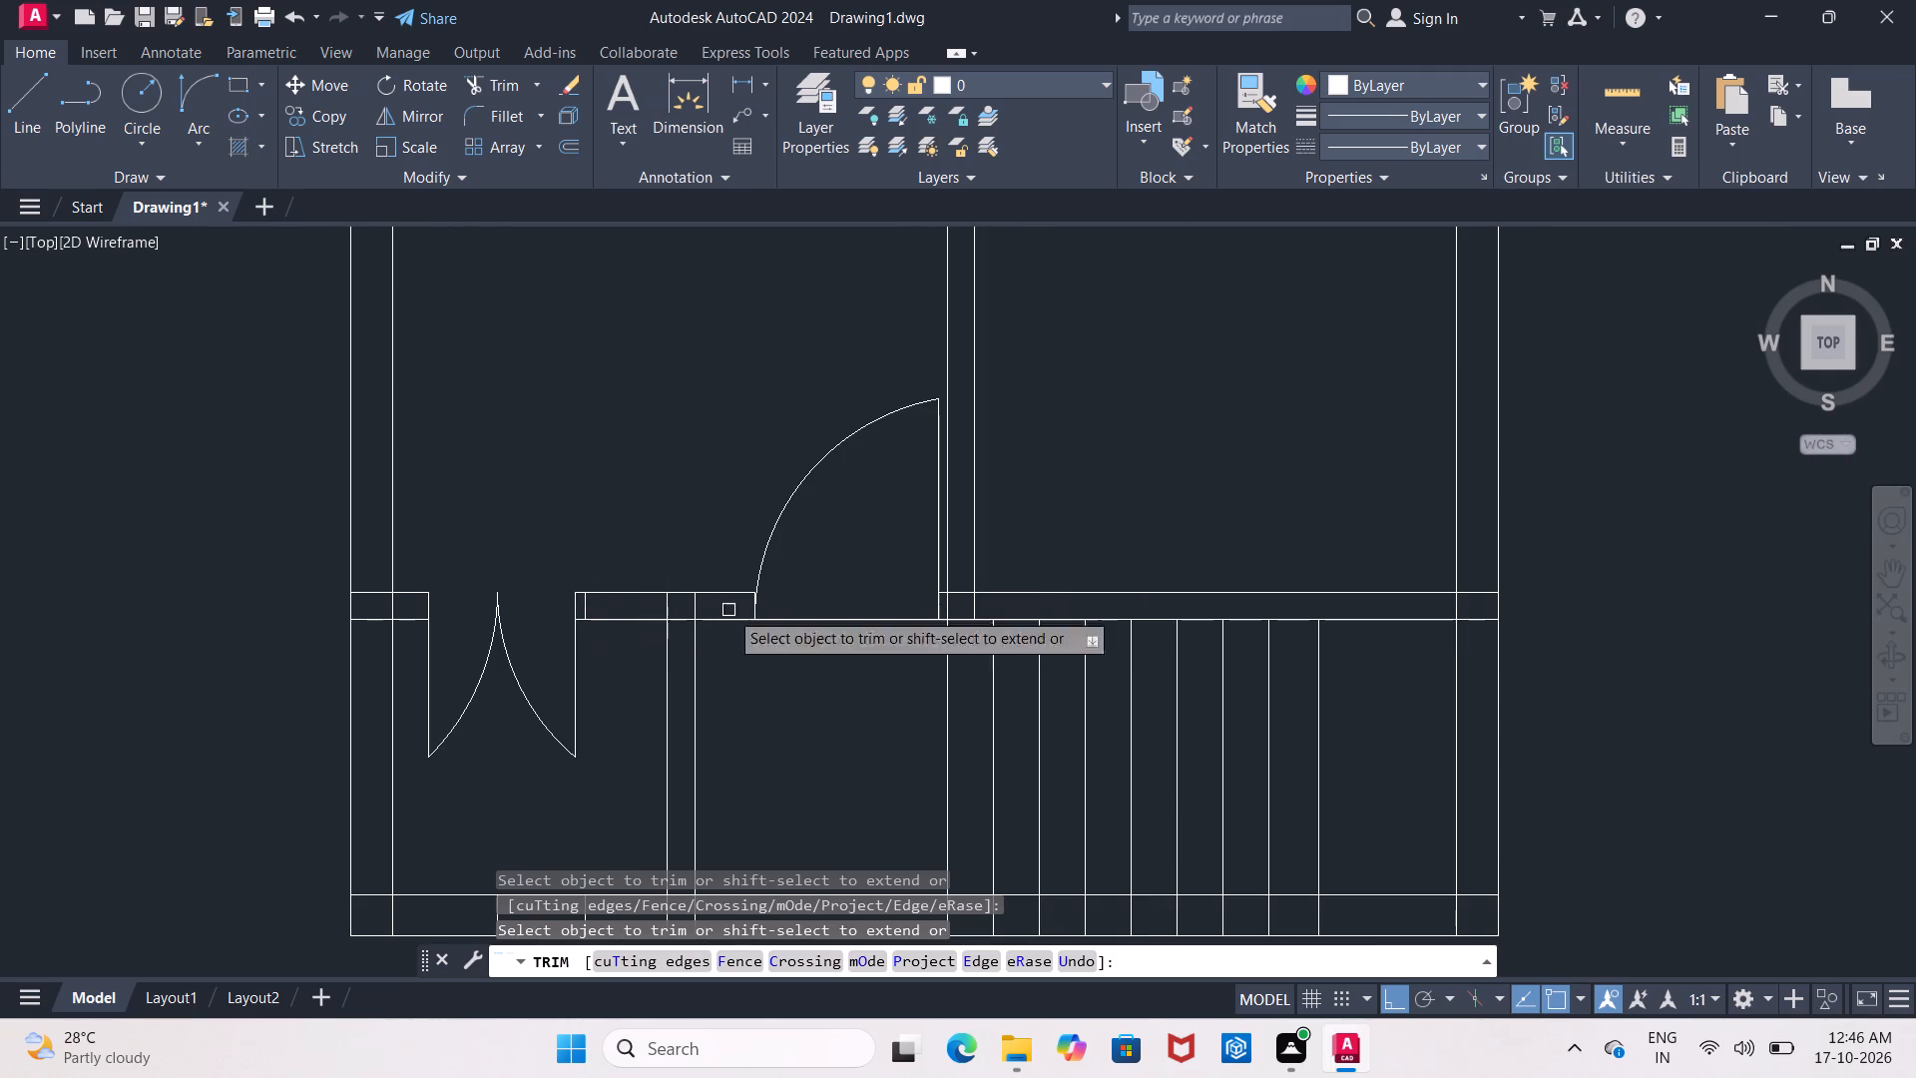
scroll(719, 695, "up", 2)
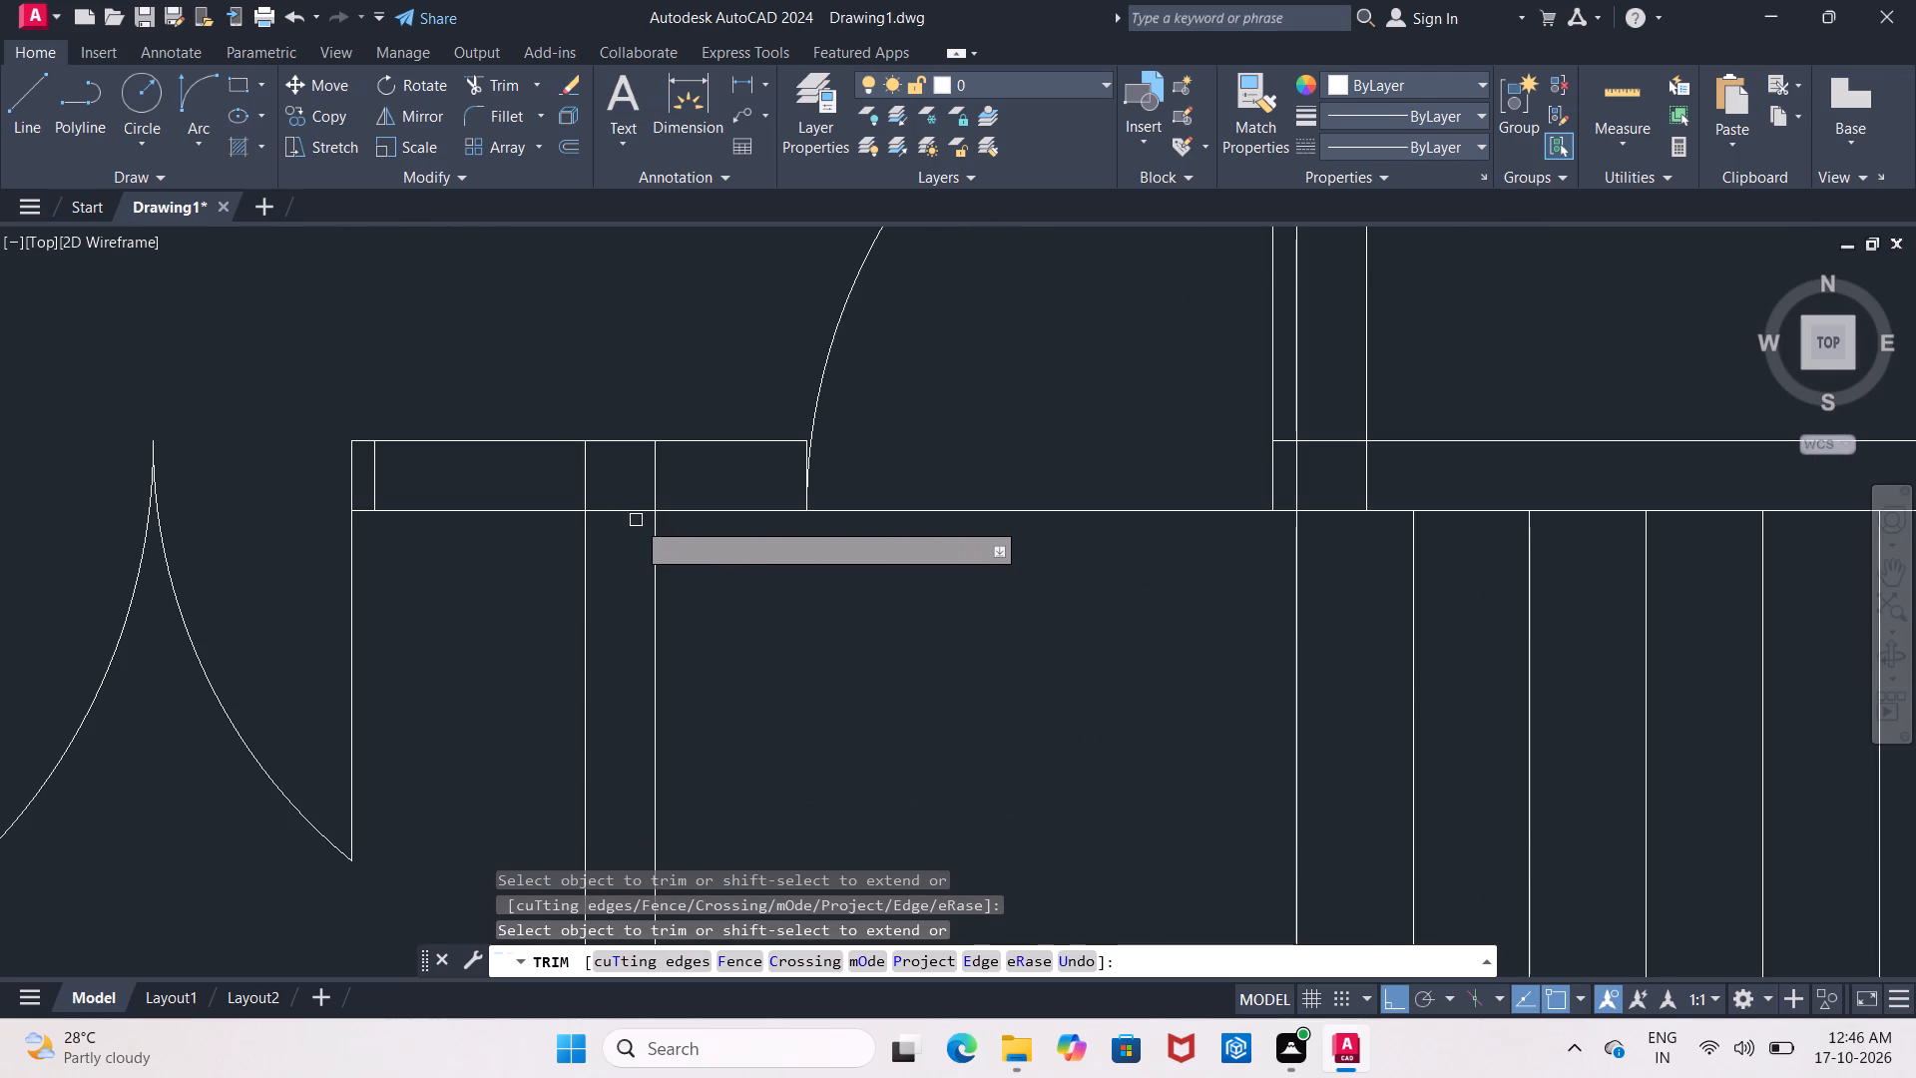
left_click(625, 508)
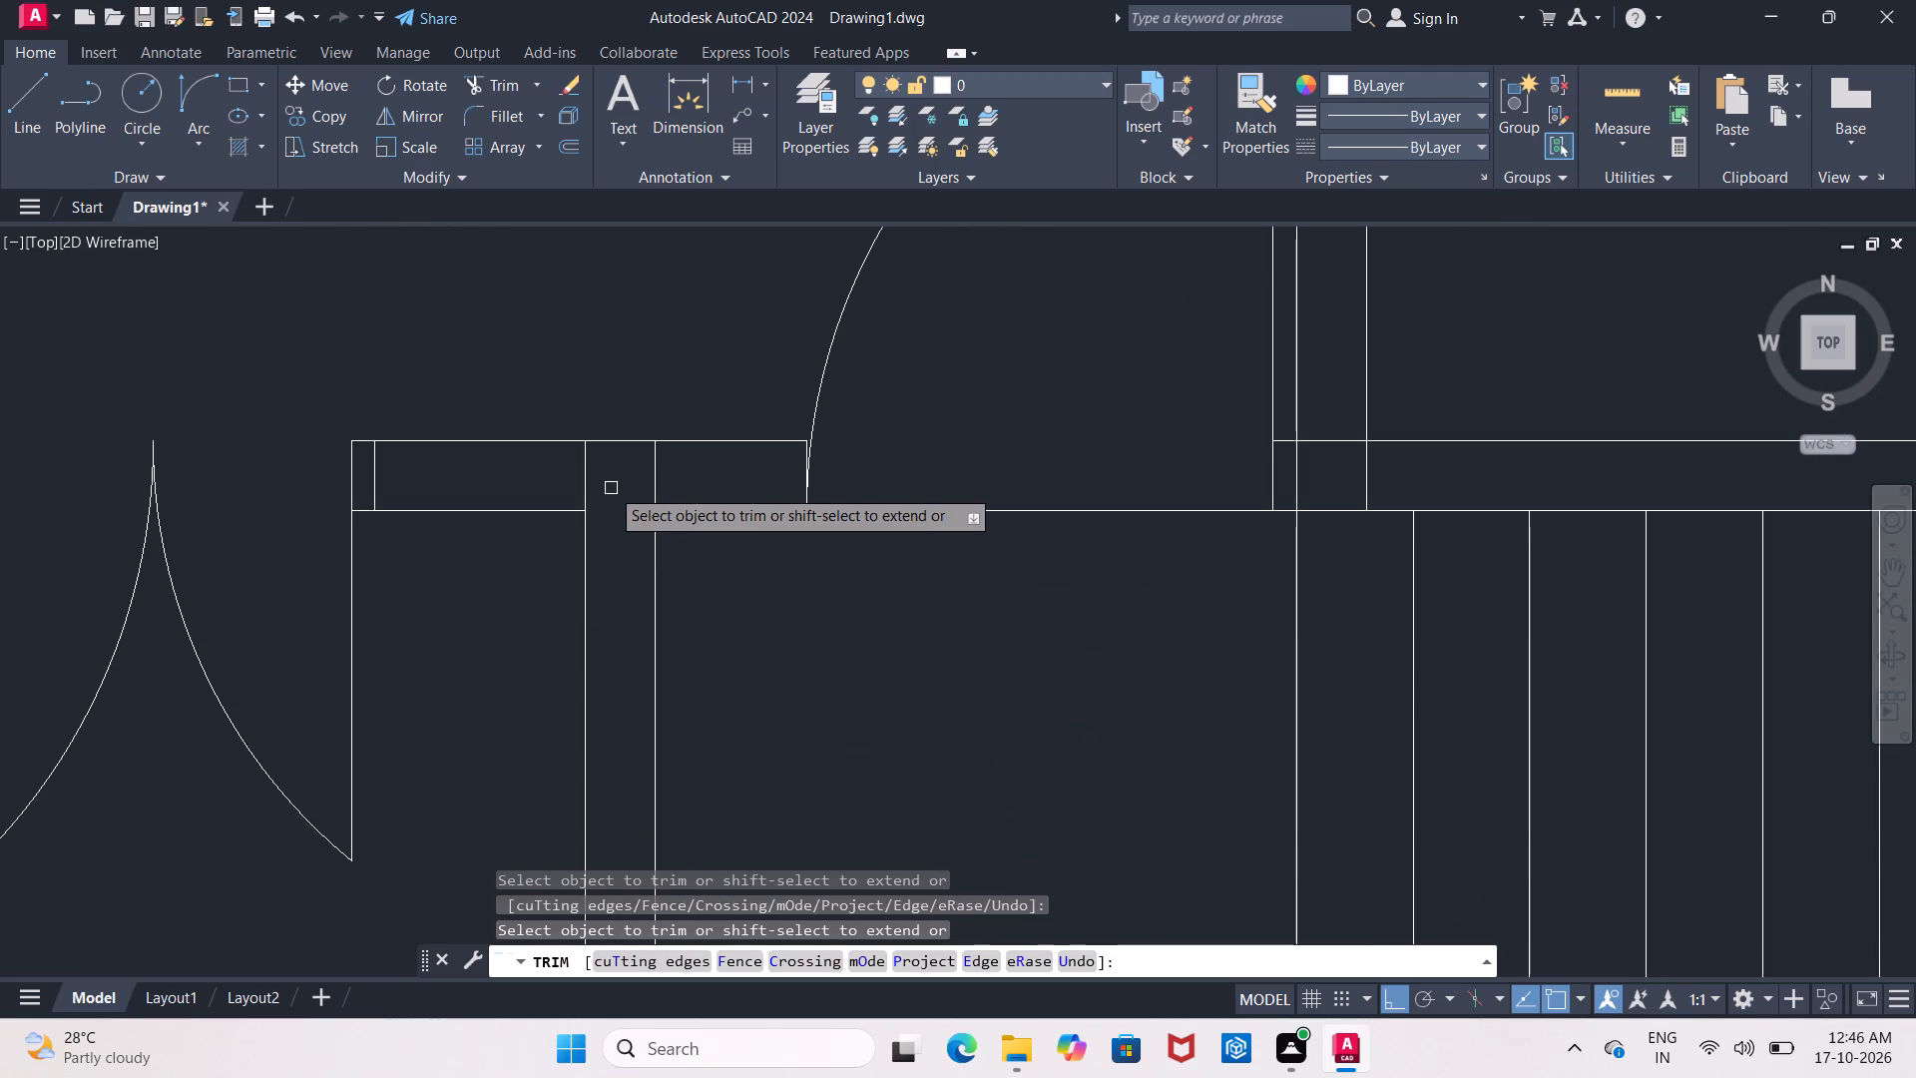
left_click(585, 479)
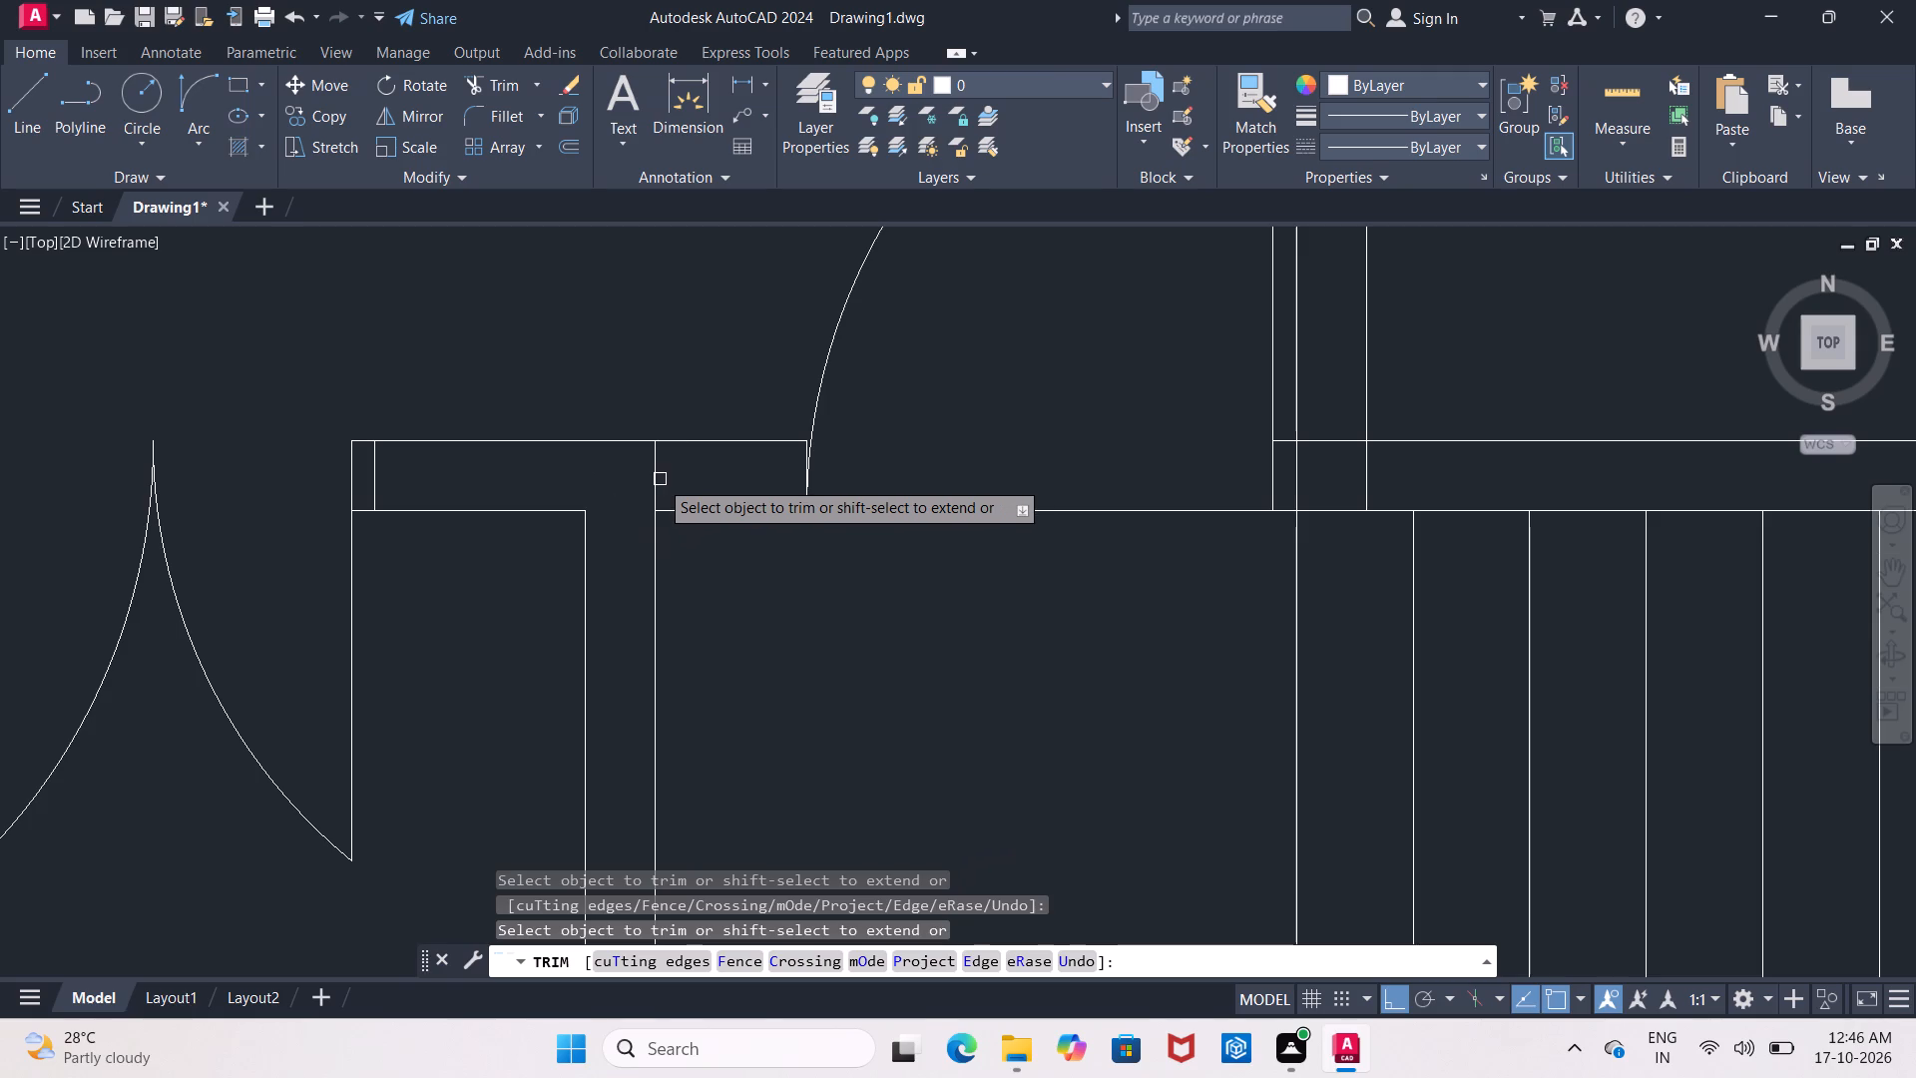
left_click(659, 479)
Delete the short leftover vertical line inside the wall just right of the double-door opening.
triple_click(380, 485)
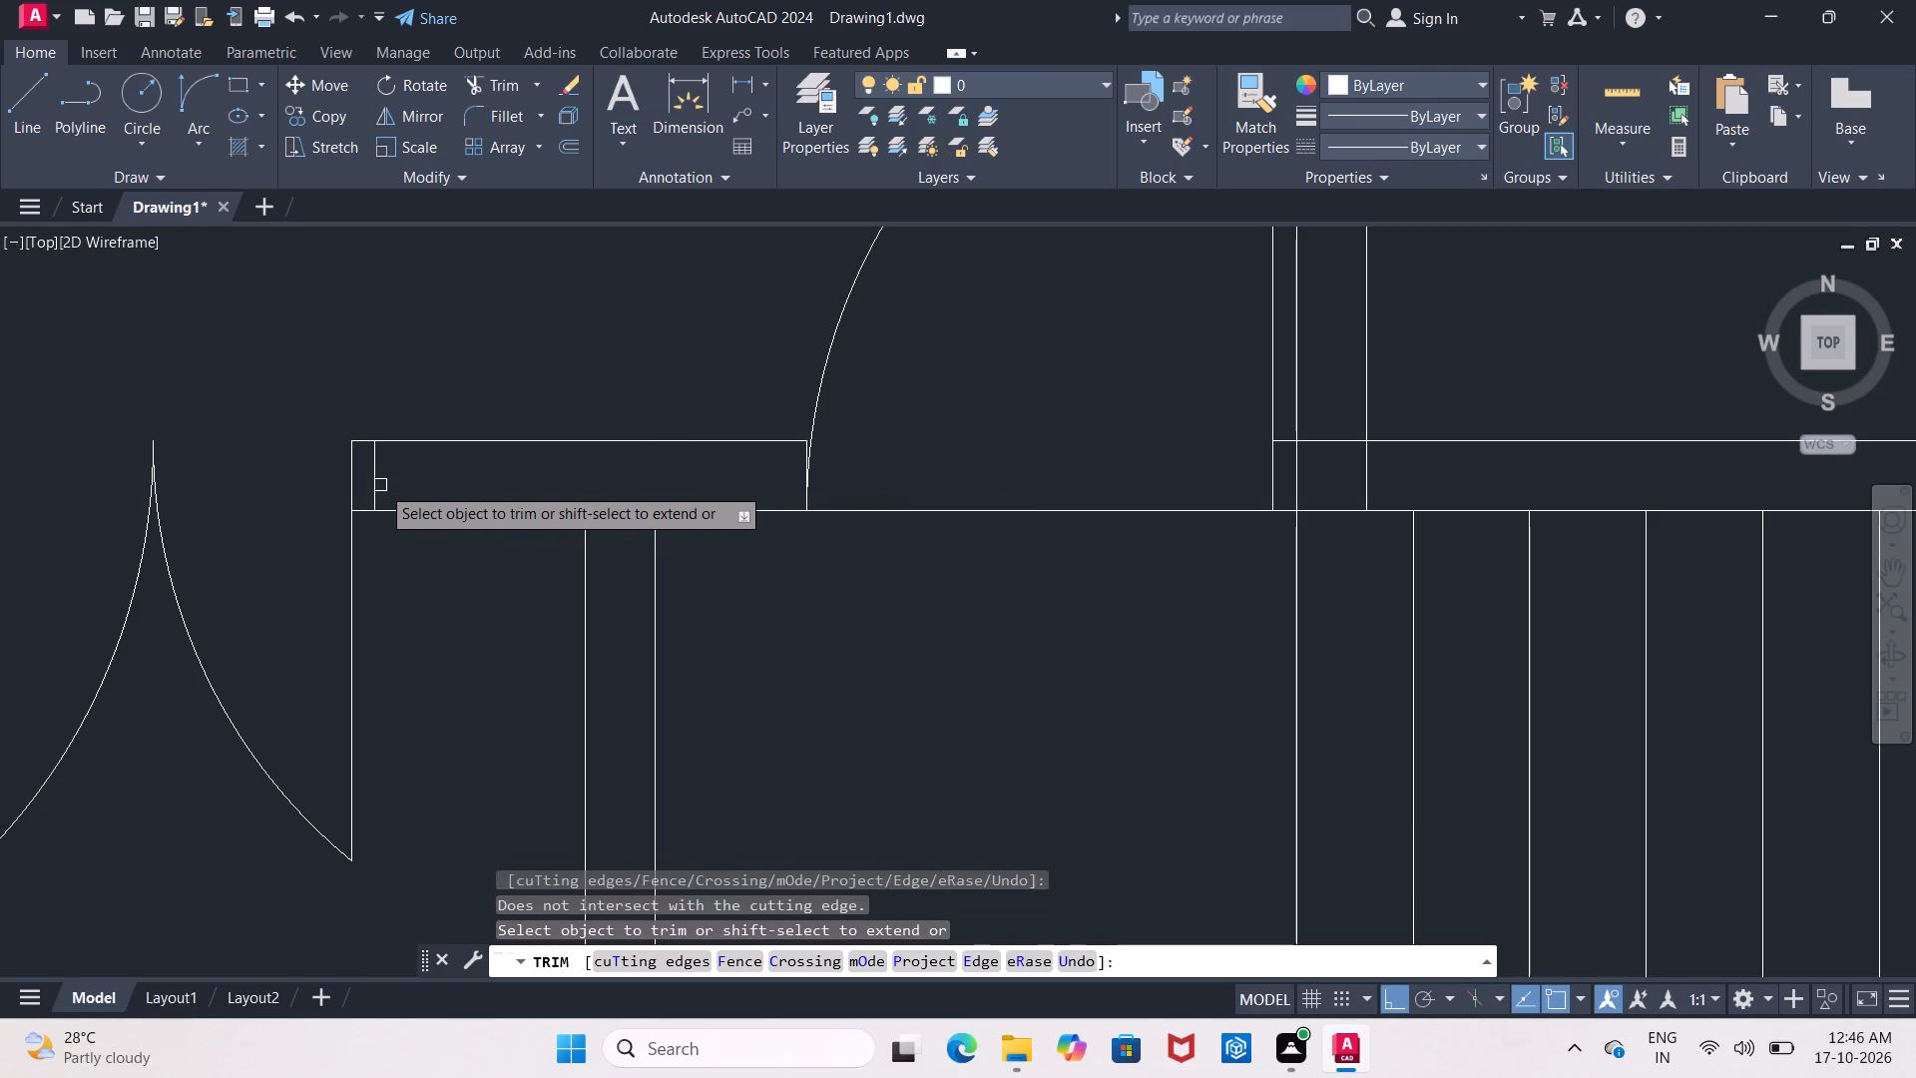
key("Escape")
left_click(380, 485)
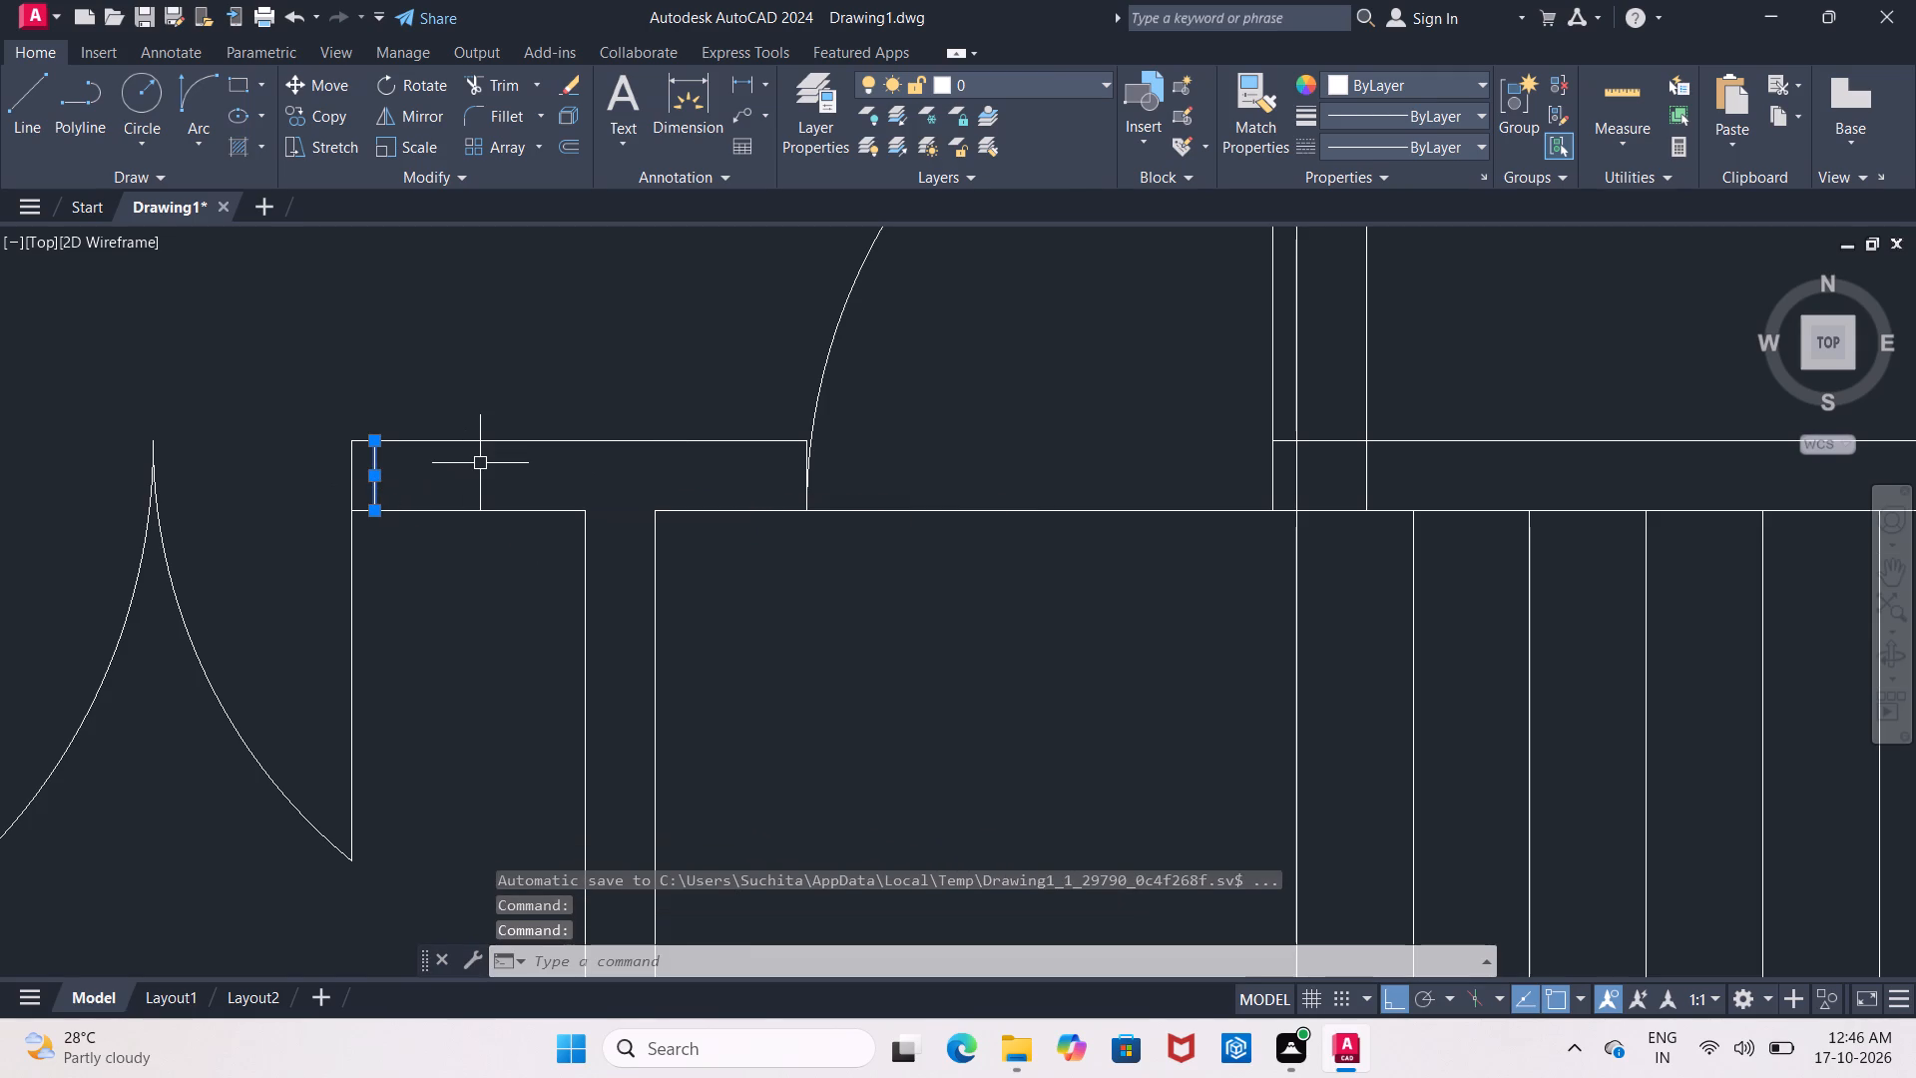
key("Delete")
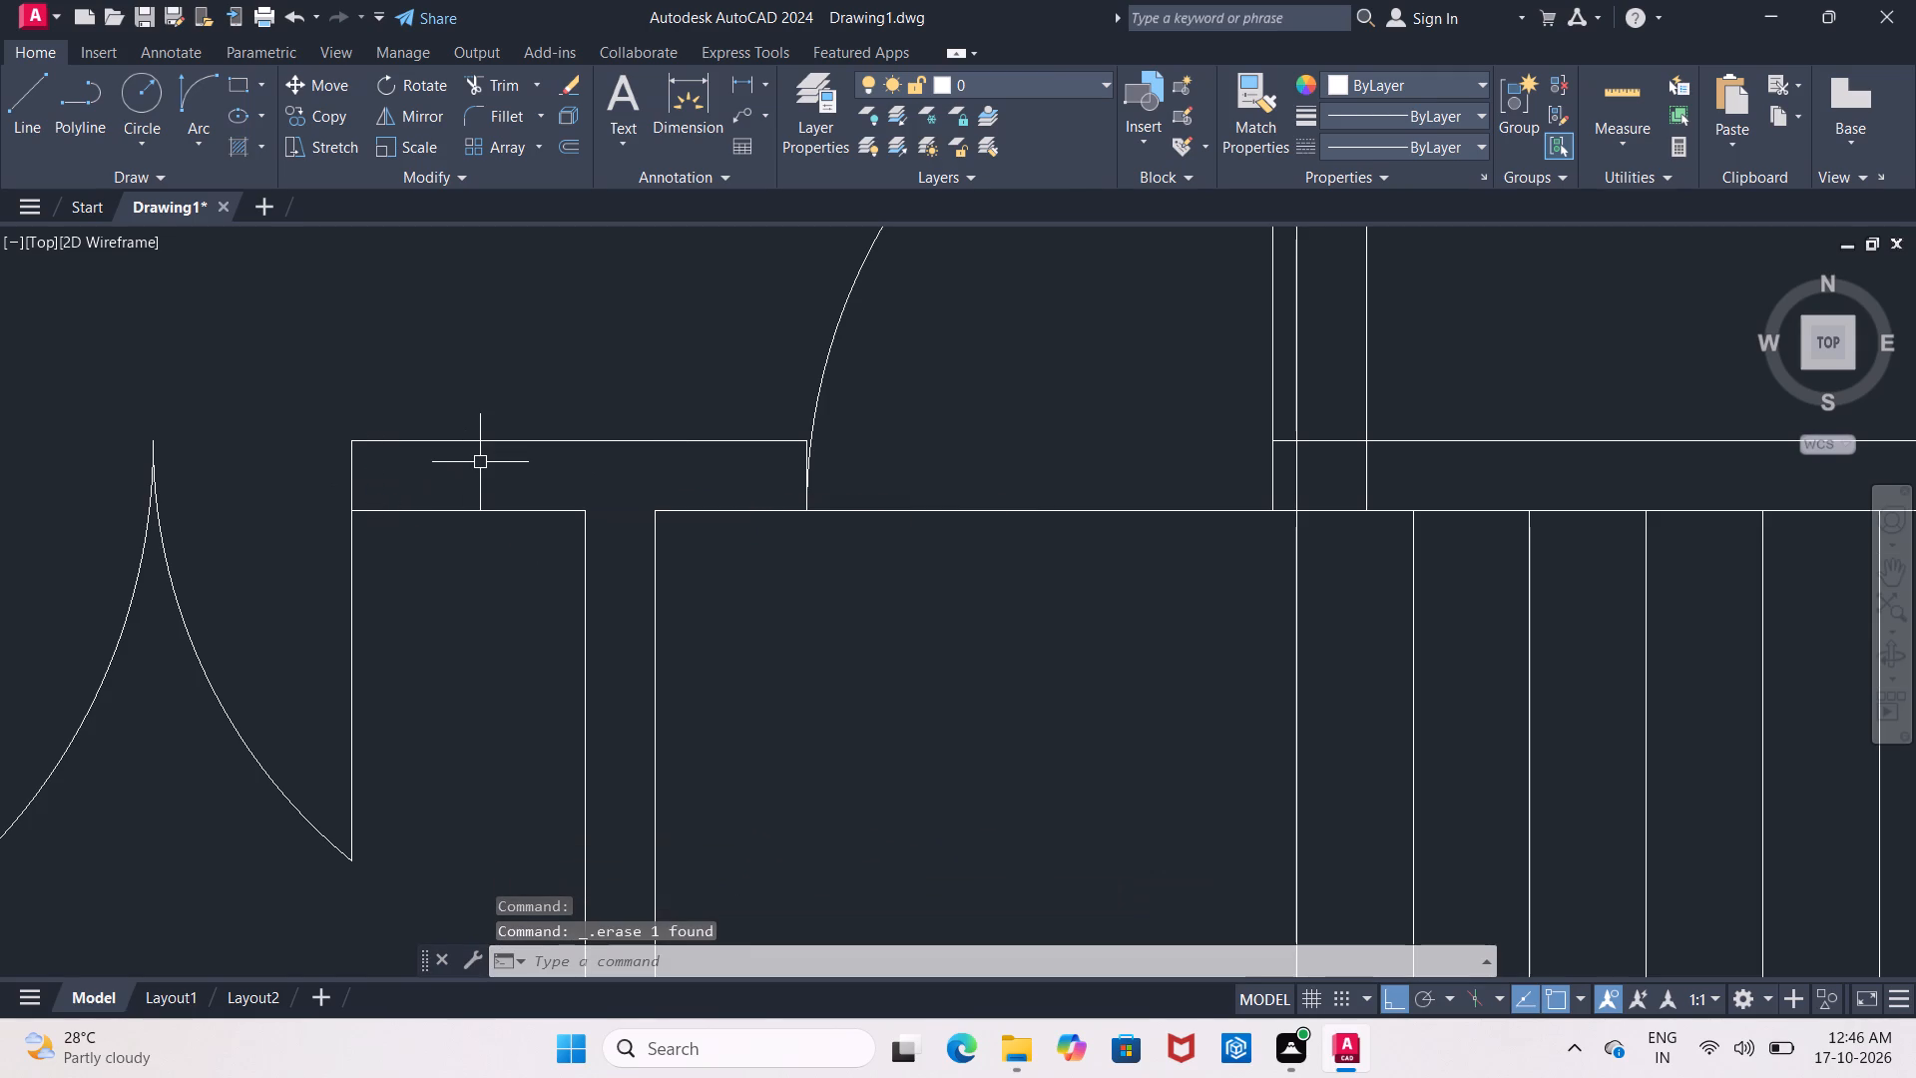
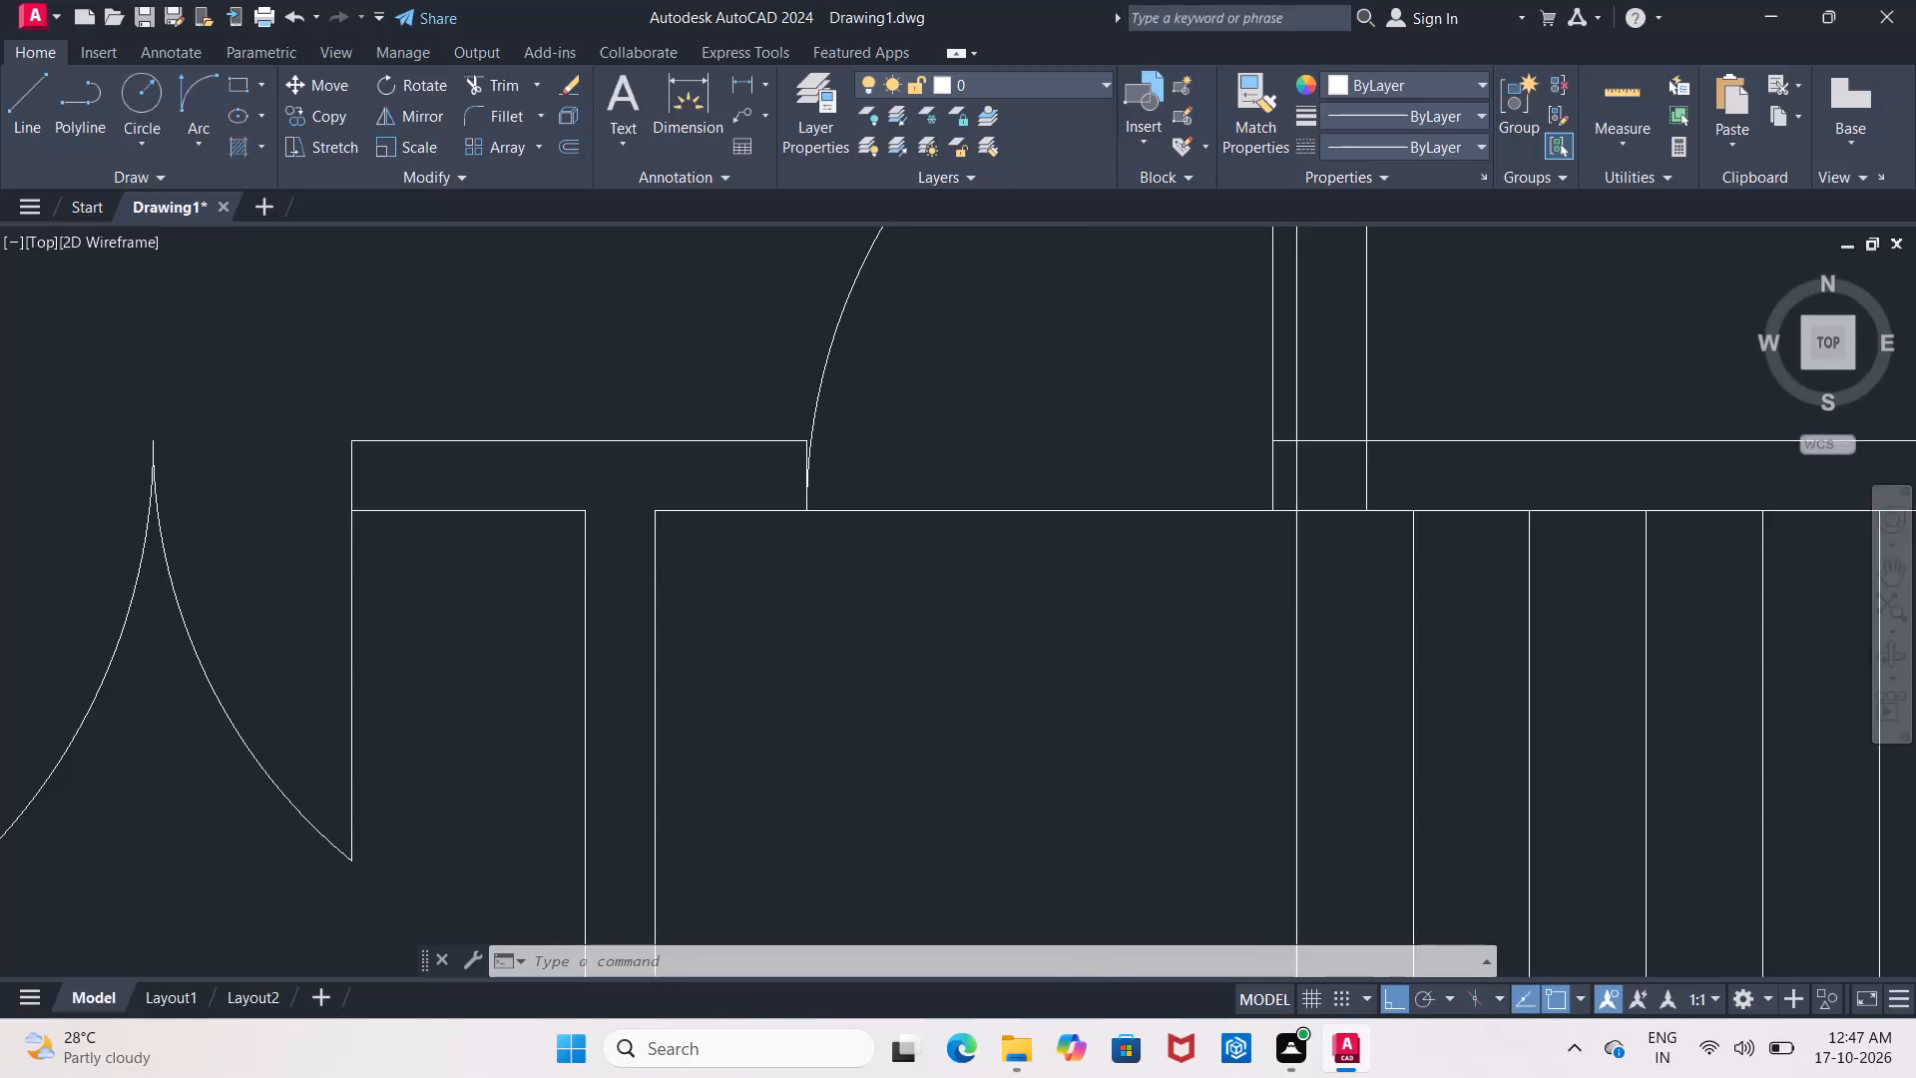
Erase the two short vertical lines crossing the bottom outer wall below the double door.
scroll(615, 574, "down", 1)
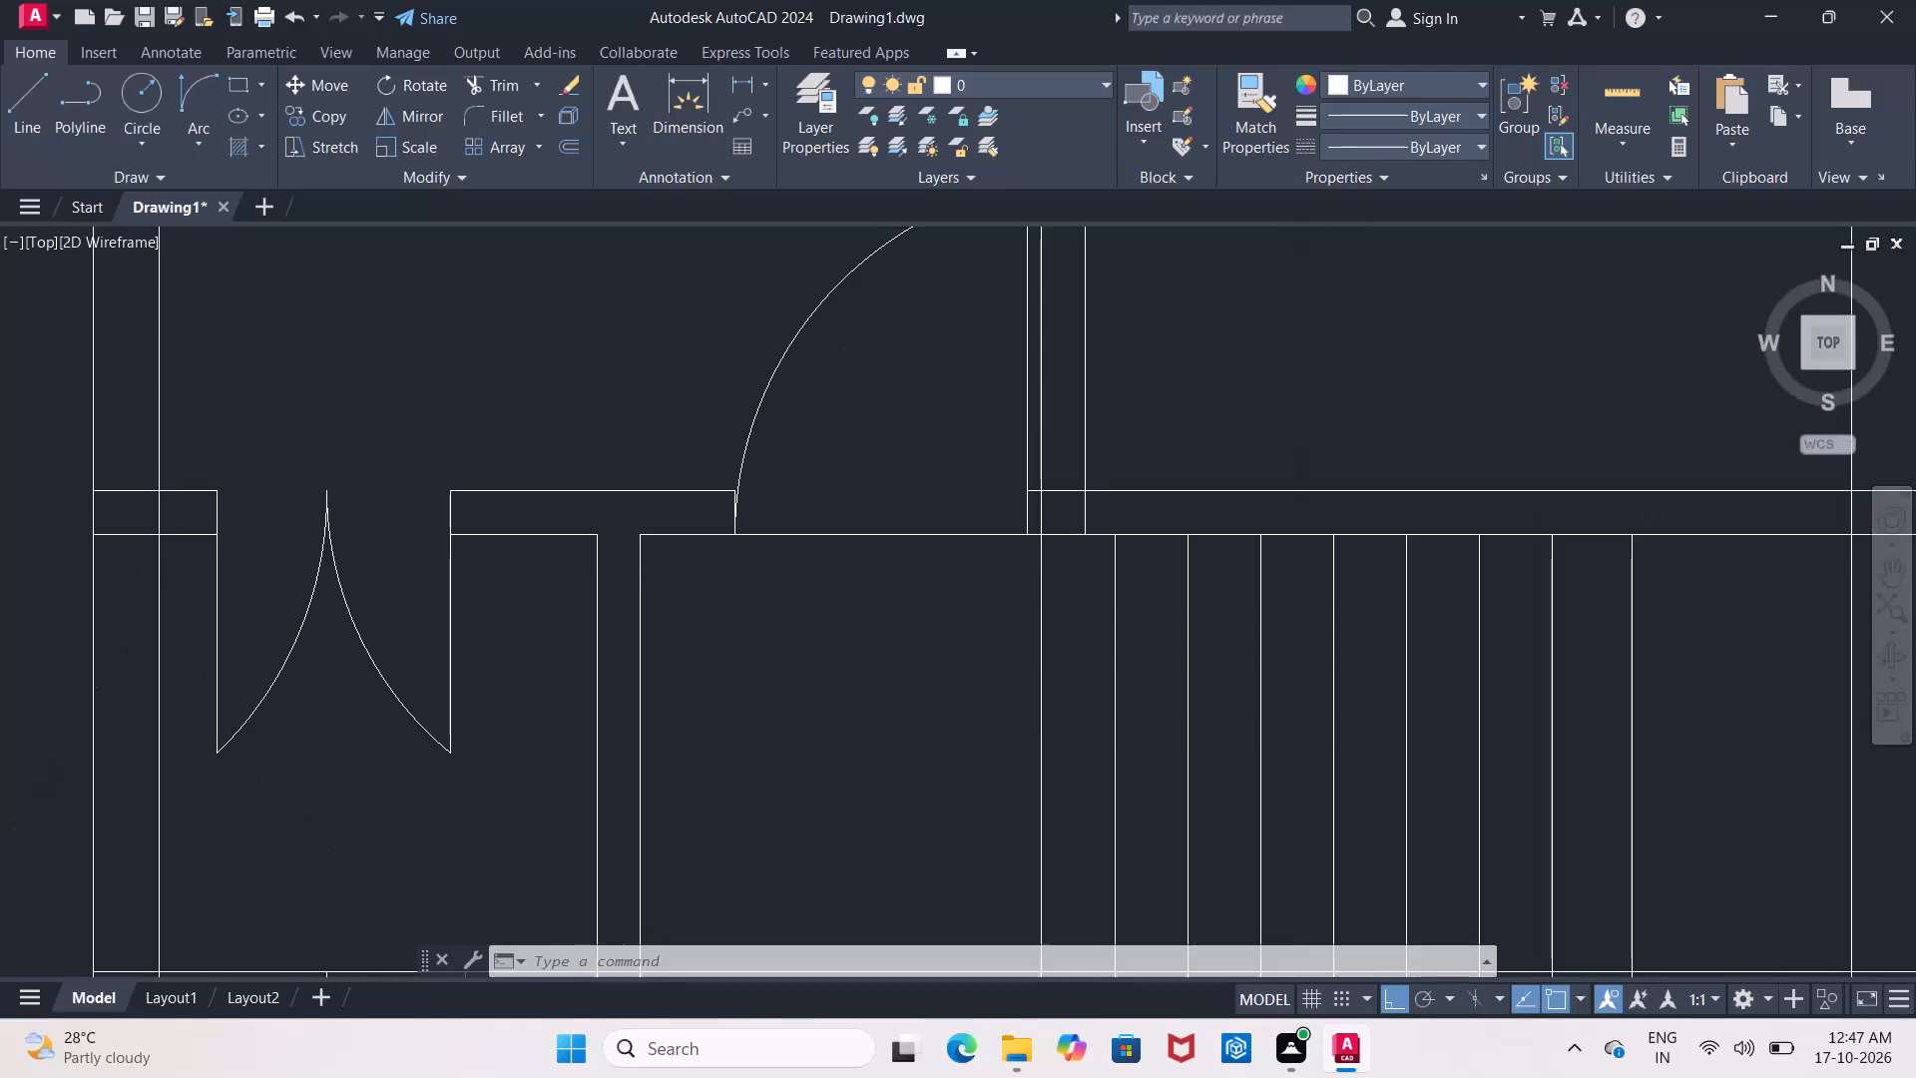
scroll(634, 577, "down", 1)
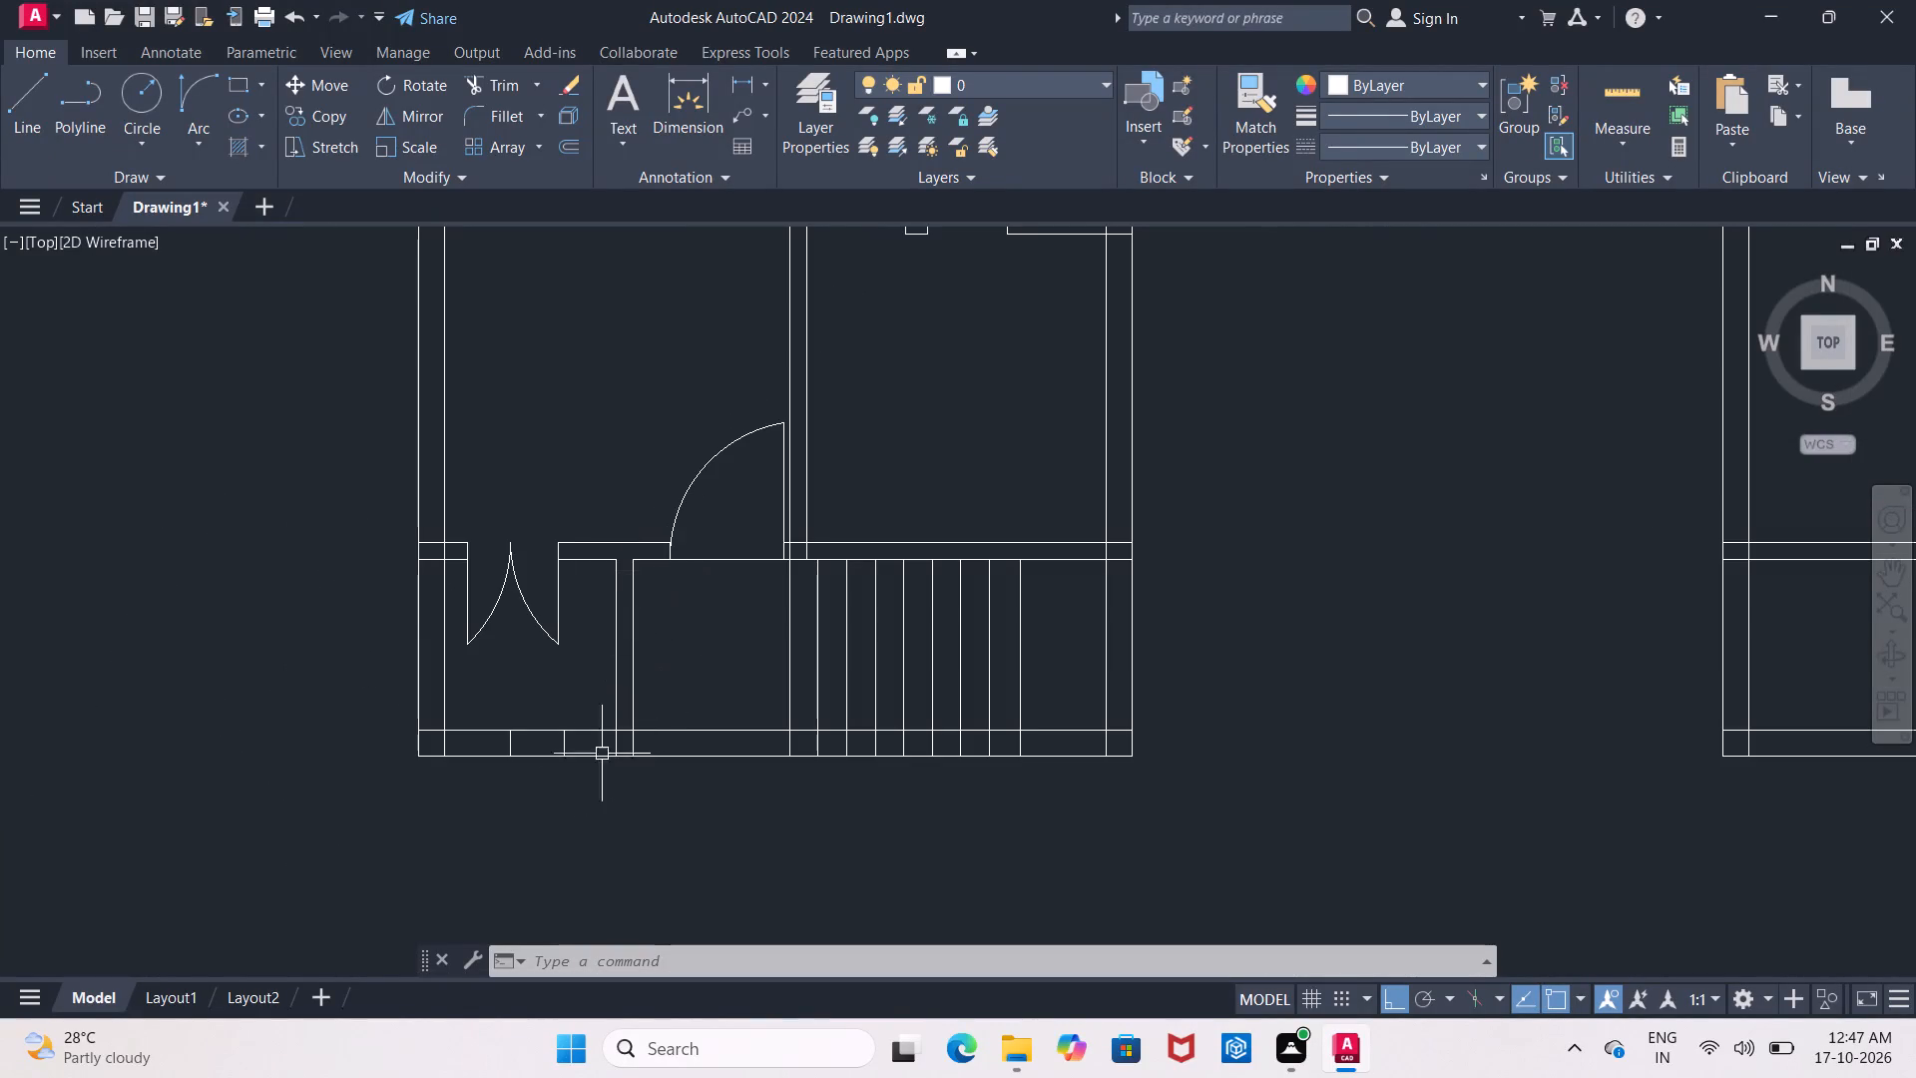
scroll(527, 778, "up", 3)
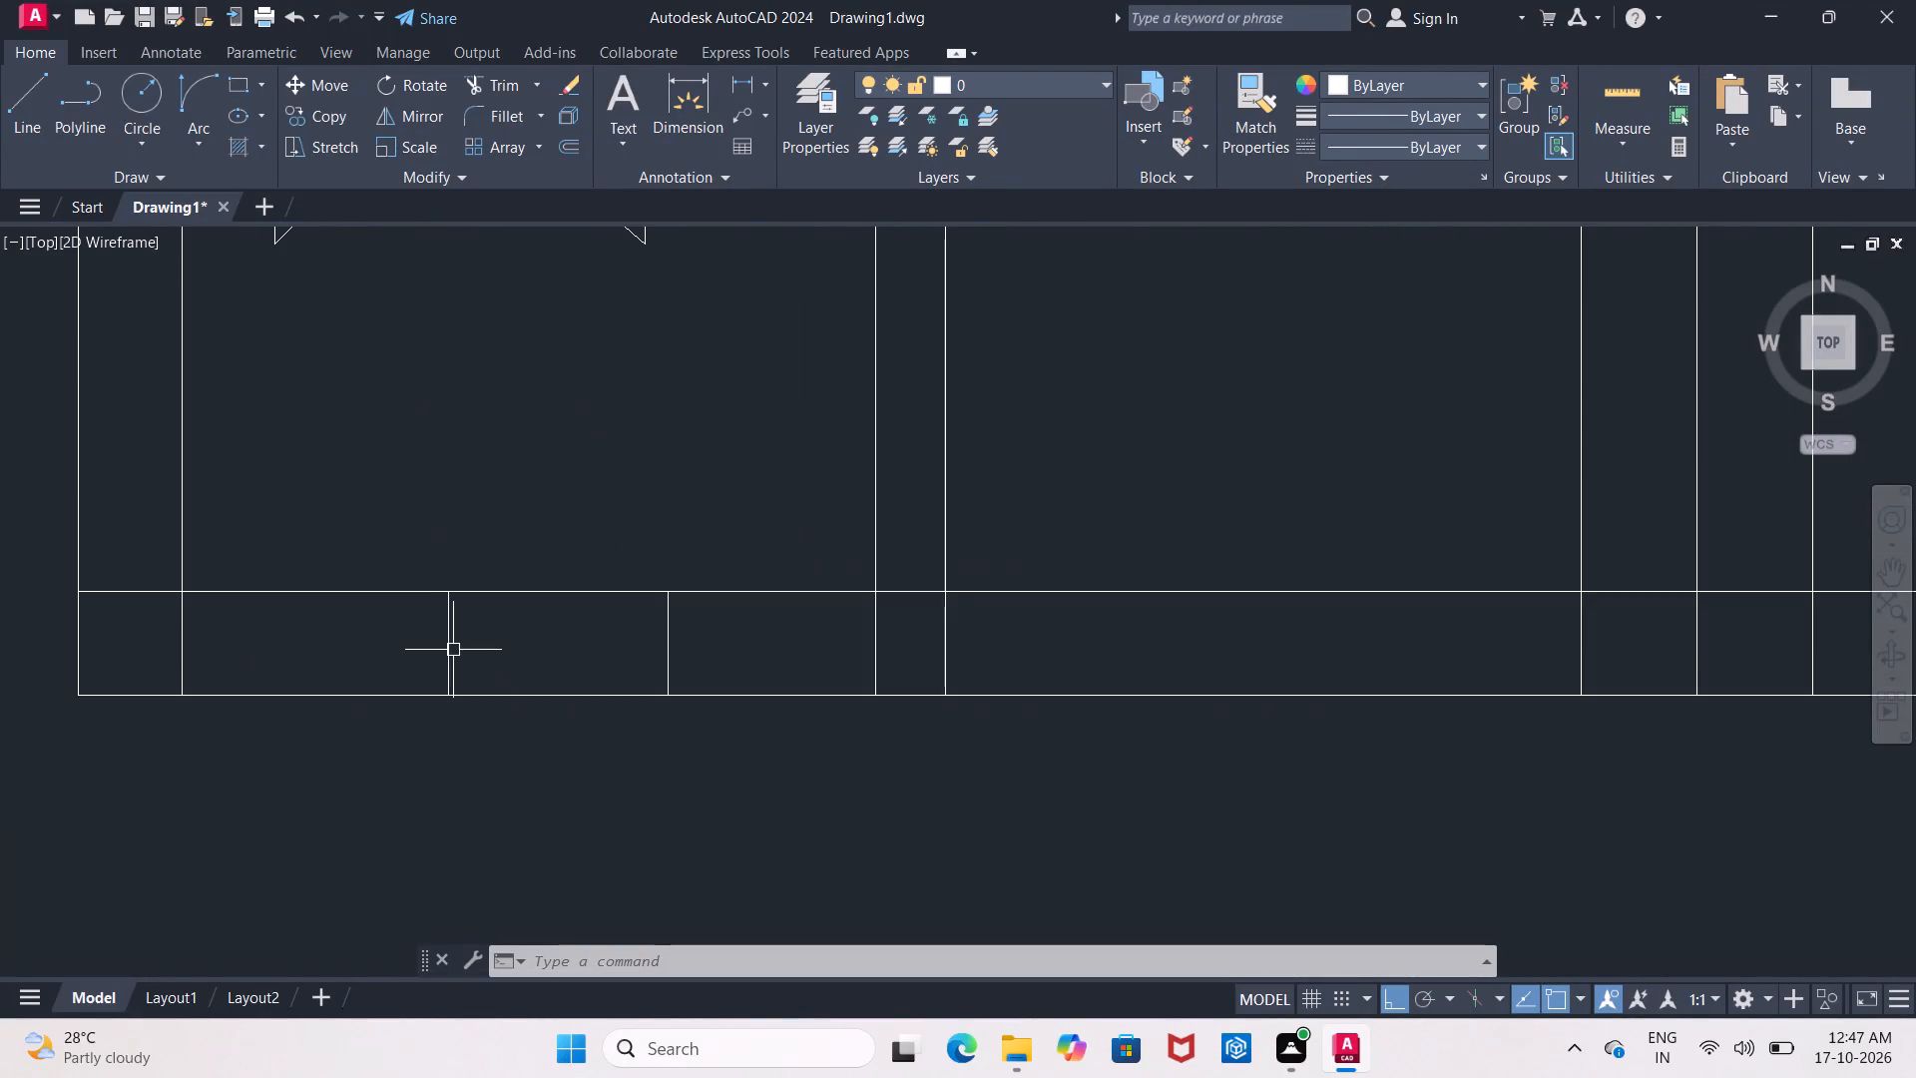
left_click(450, 649)
left_click(666, 666)
key("Delete")
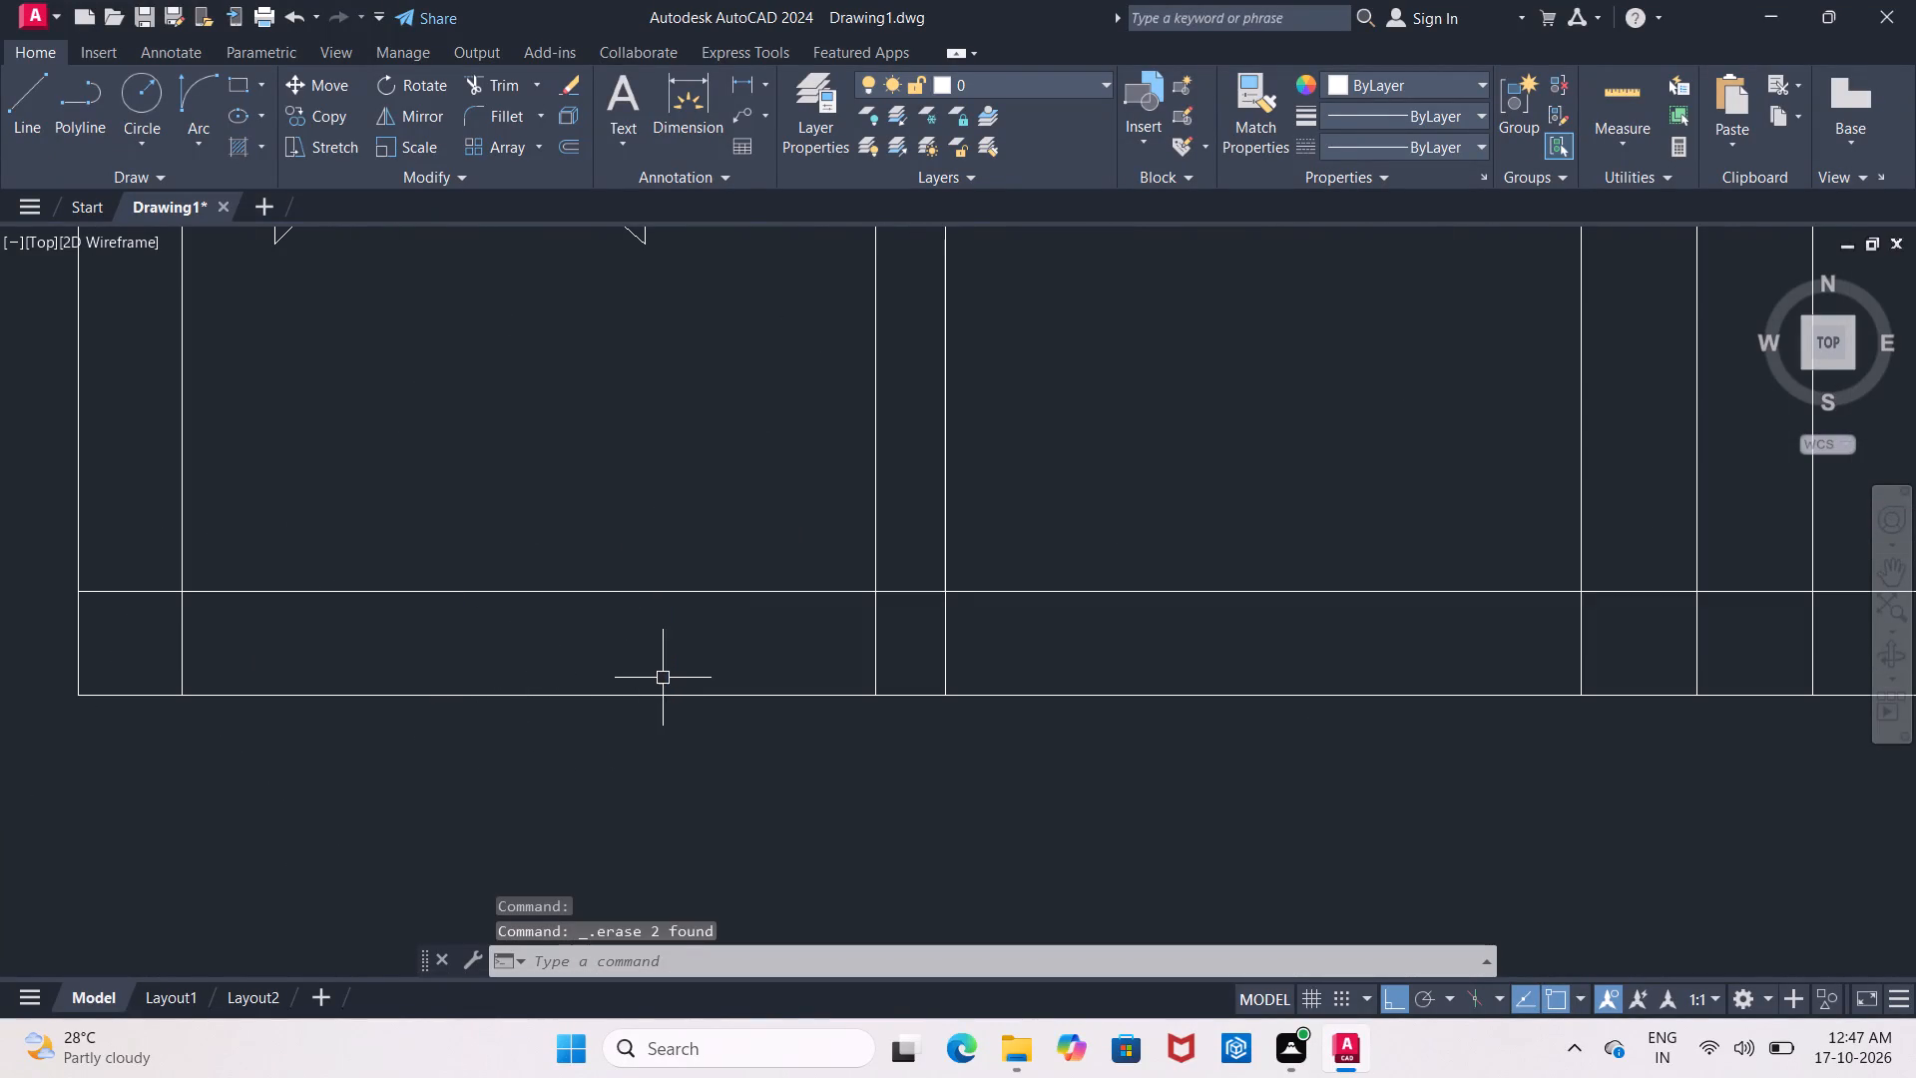
Erase the stray vertical line running through the upper-left room of the floor plan with doors.
scroll(661, 678, "down", 4)
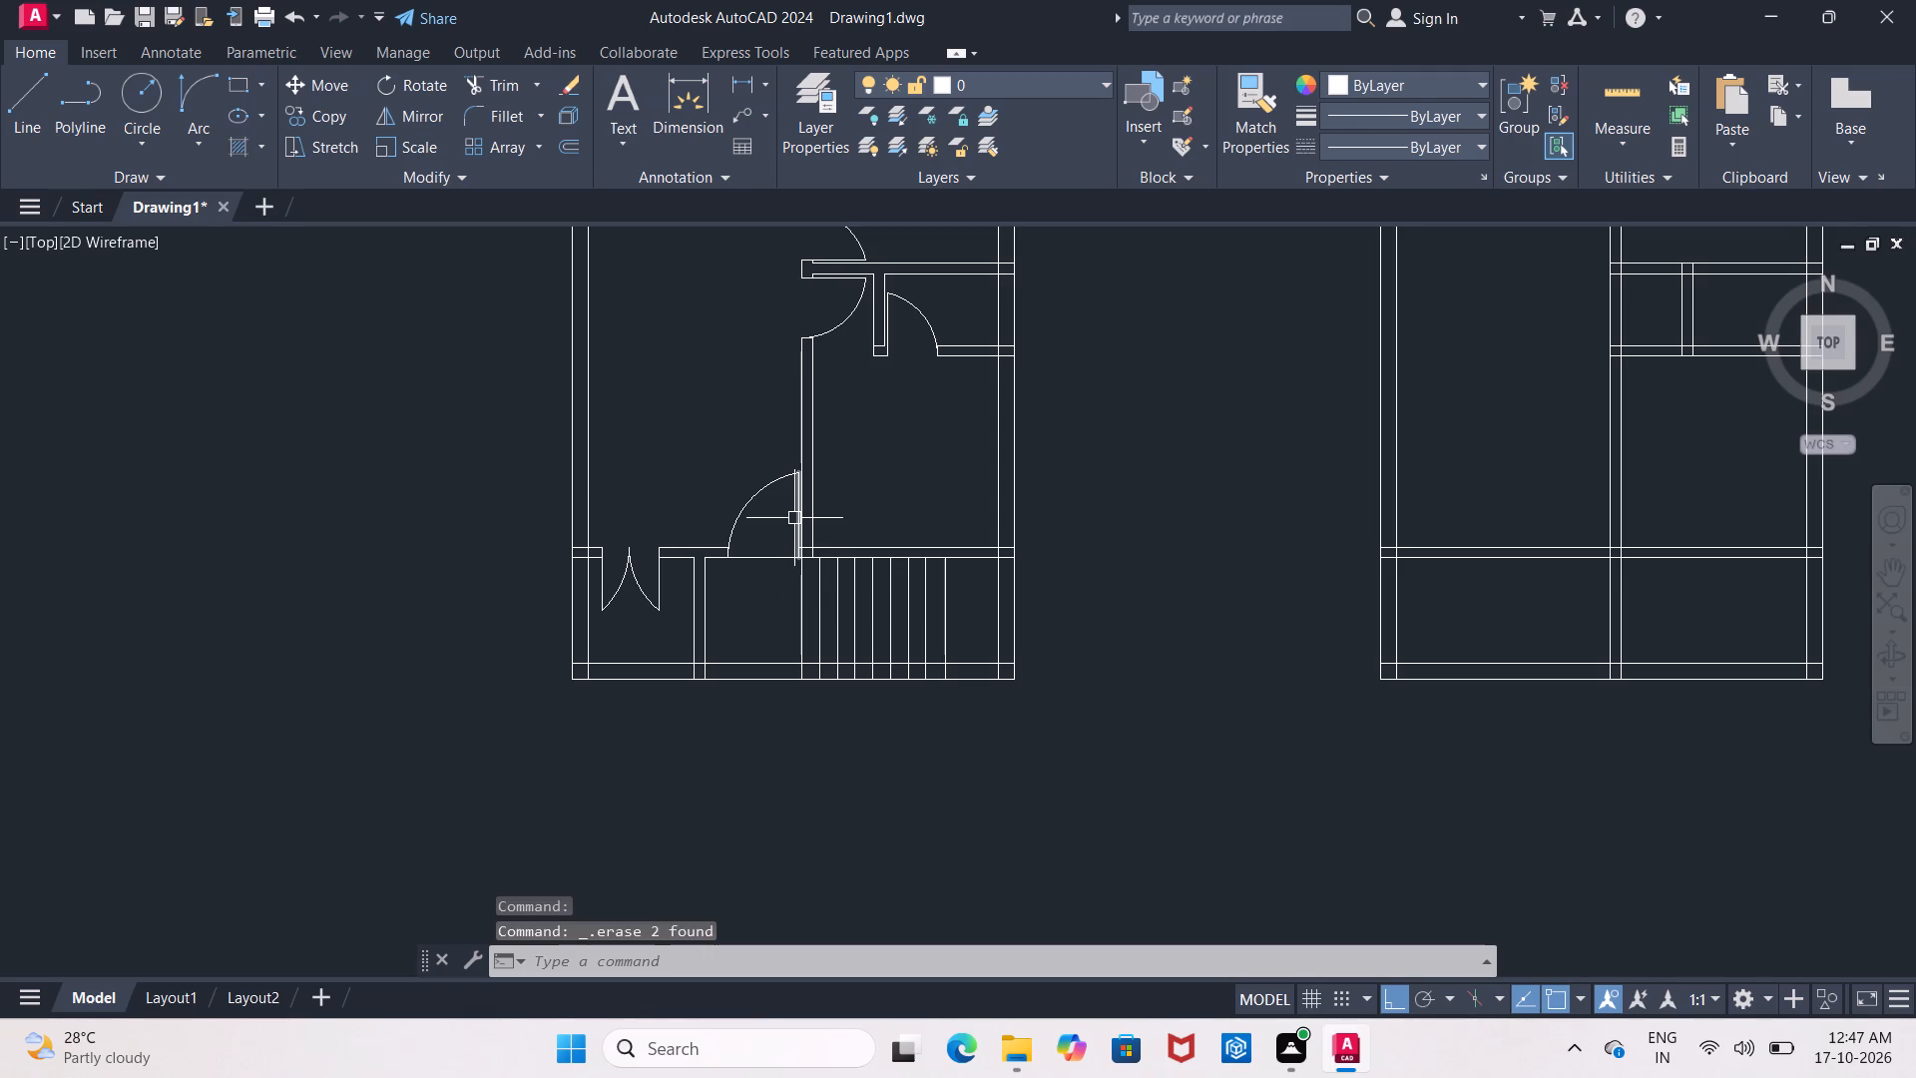
middle_click_drag(794, 518, 756, 781)
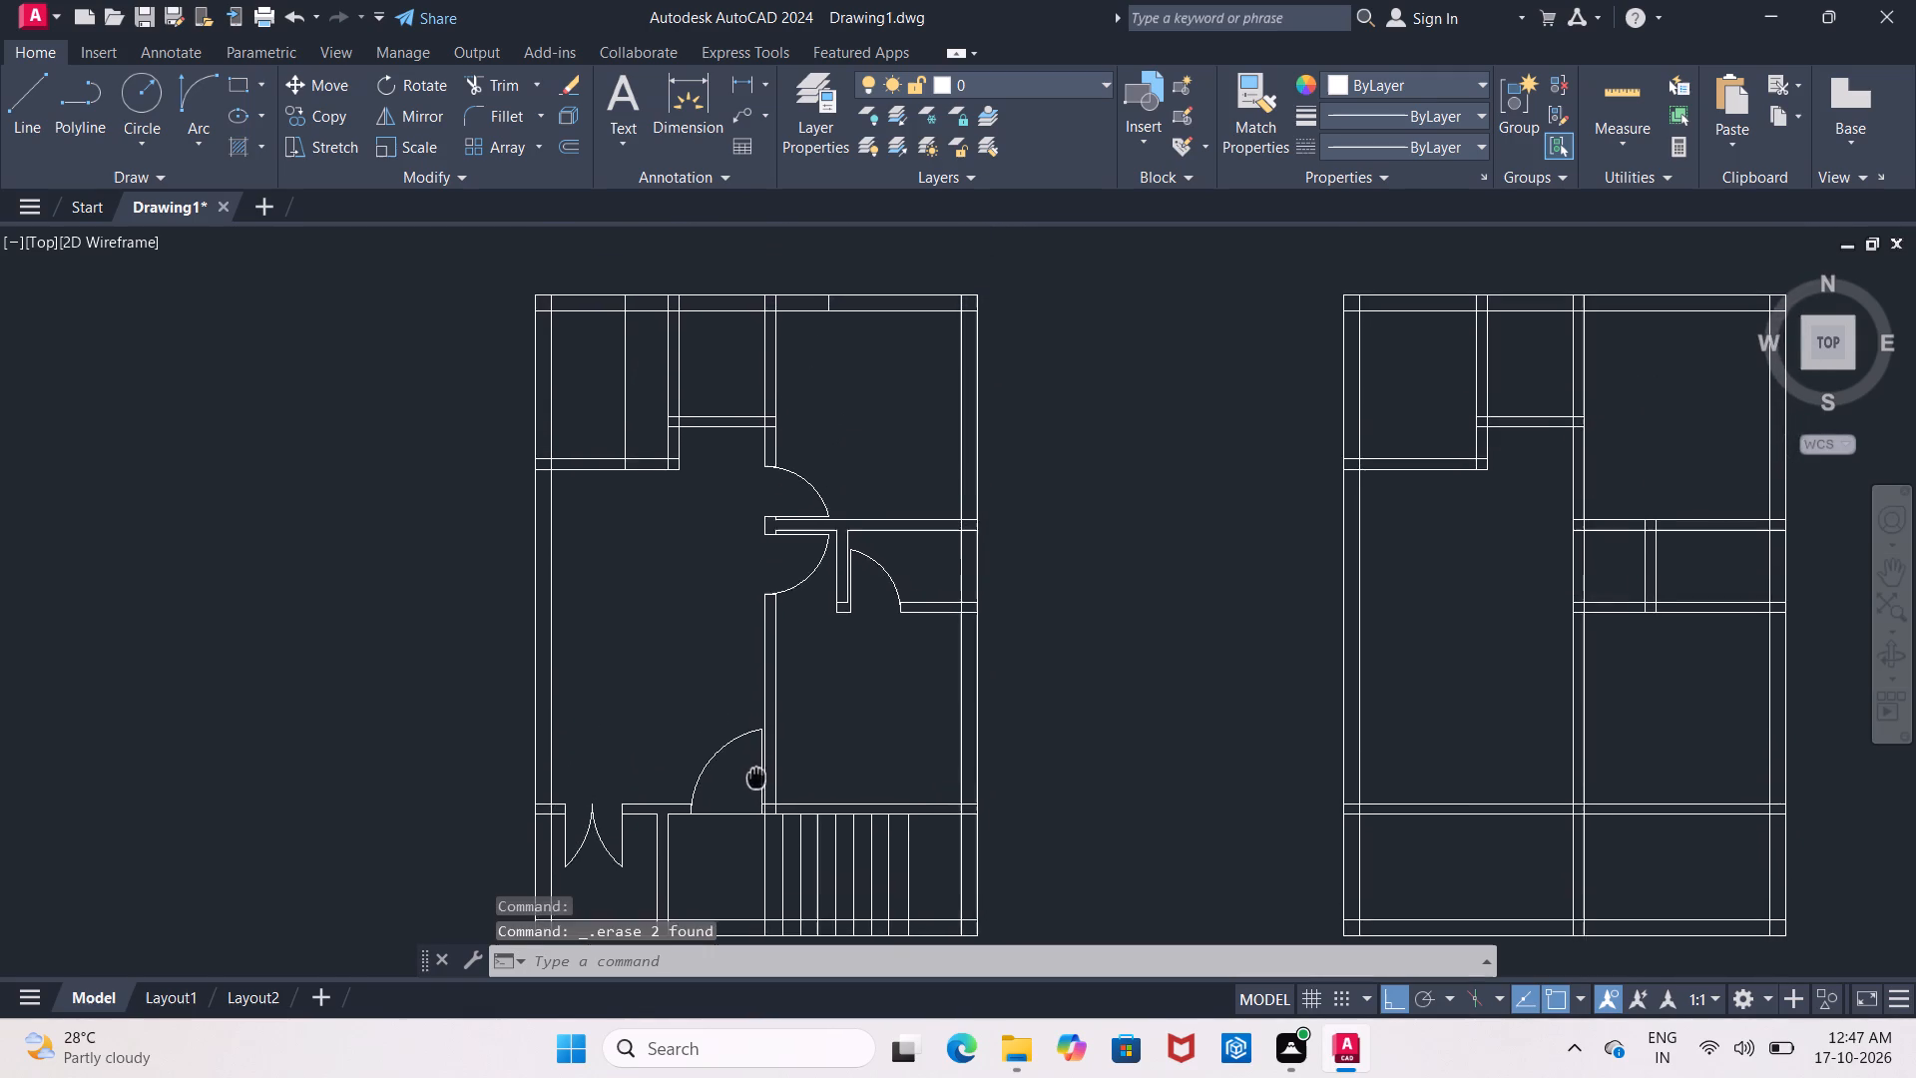
middle_click_drag(756, 781, 796, 904)
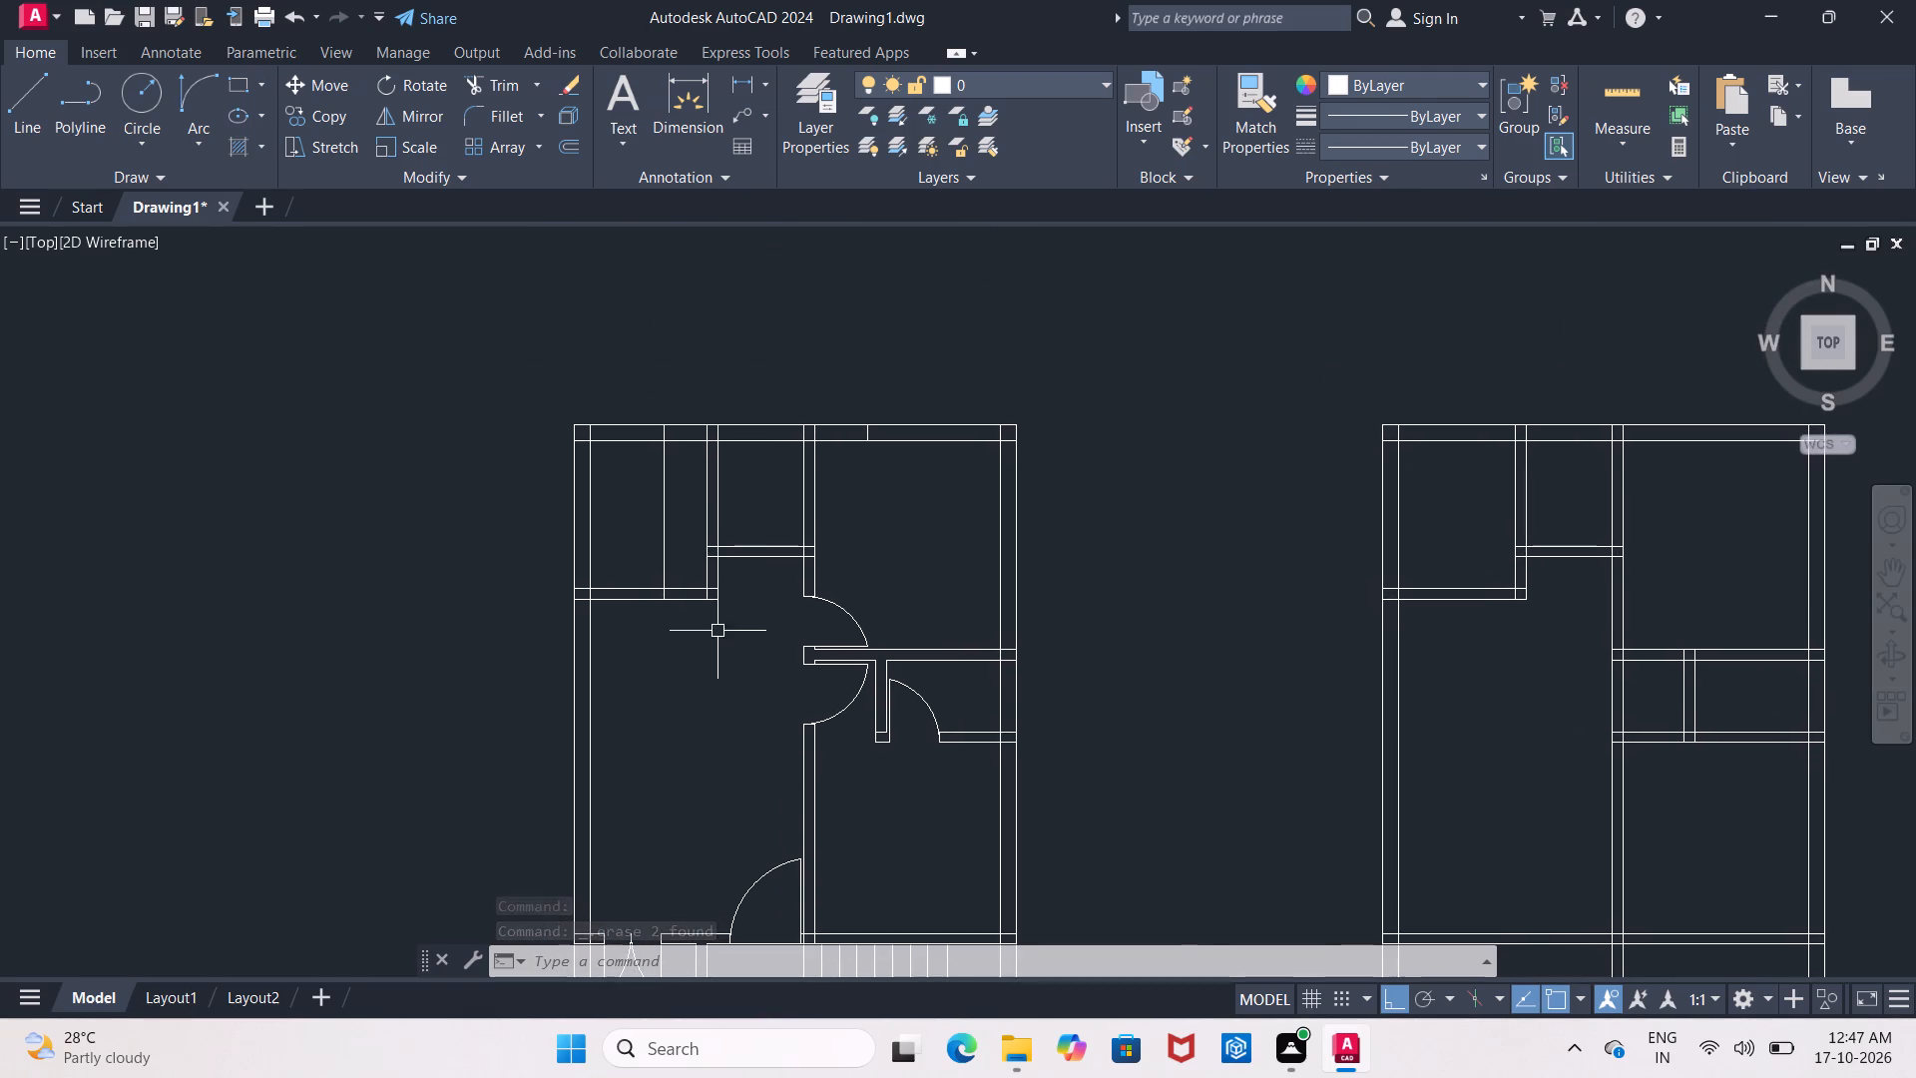
scroll(697, 590, "up", 2)
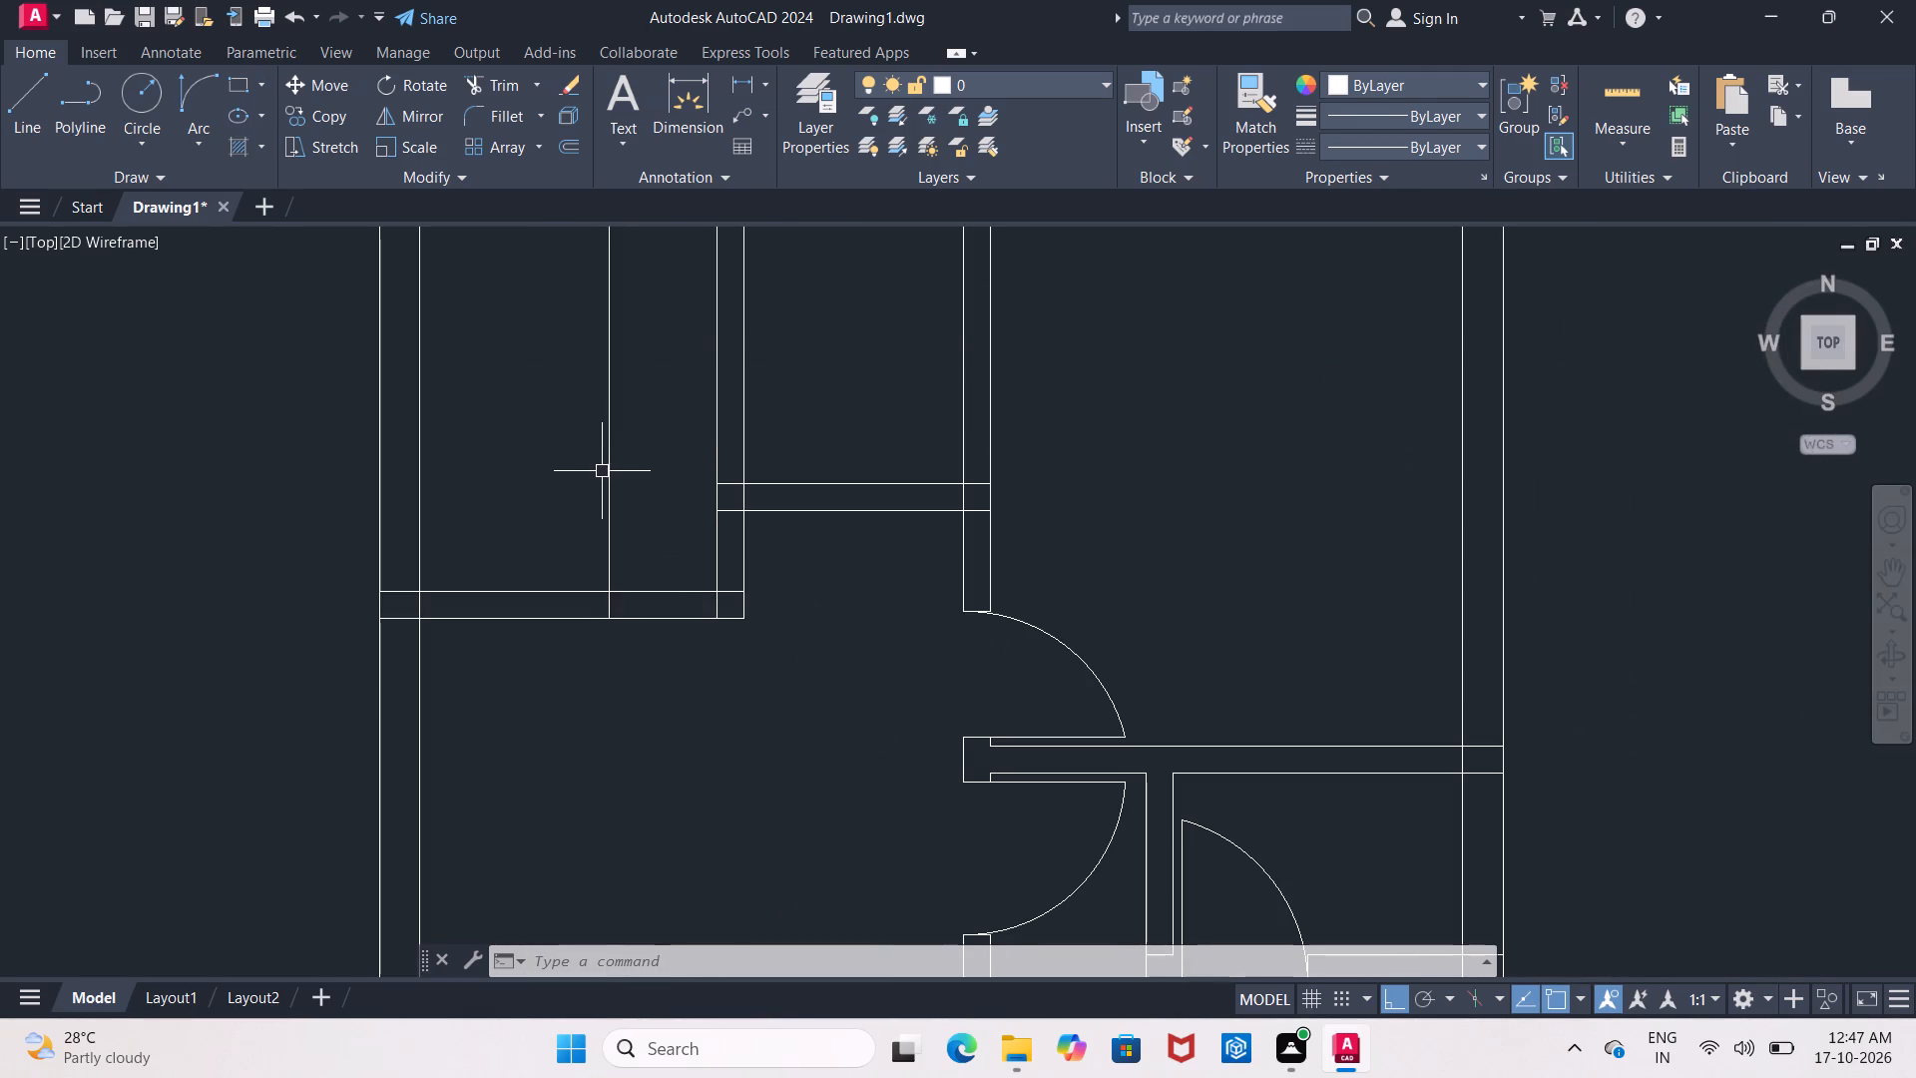
left_click(607, 475)
key("Delete")
Trim the short line segment crossing the wall at the upper-left room's lower-right corner.
scroll(655, 527, "down", 1)
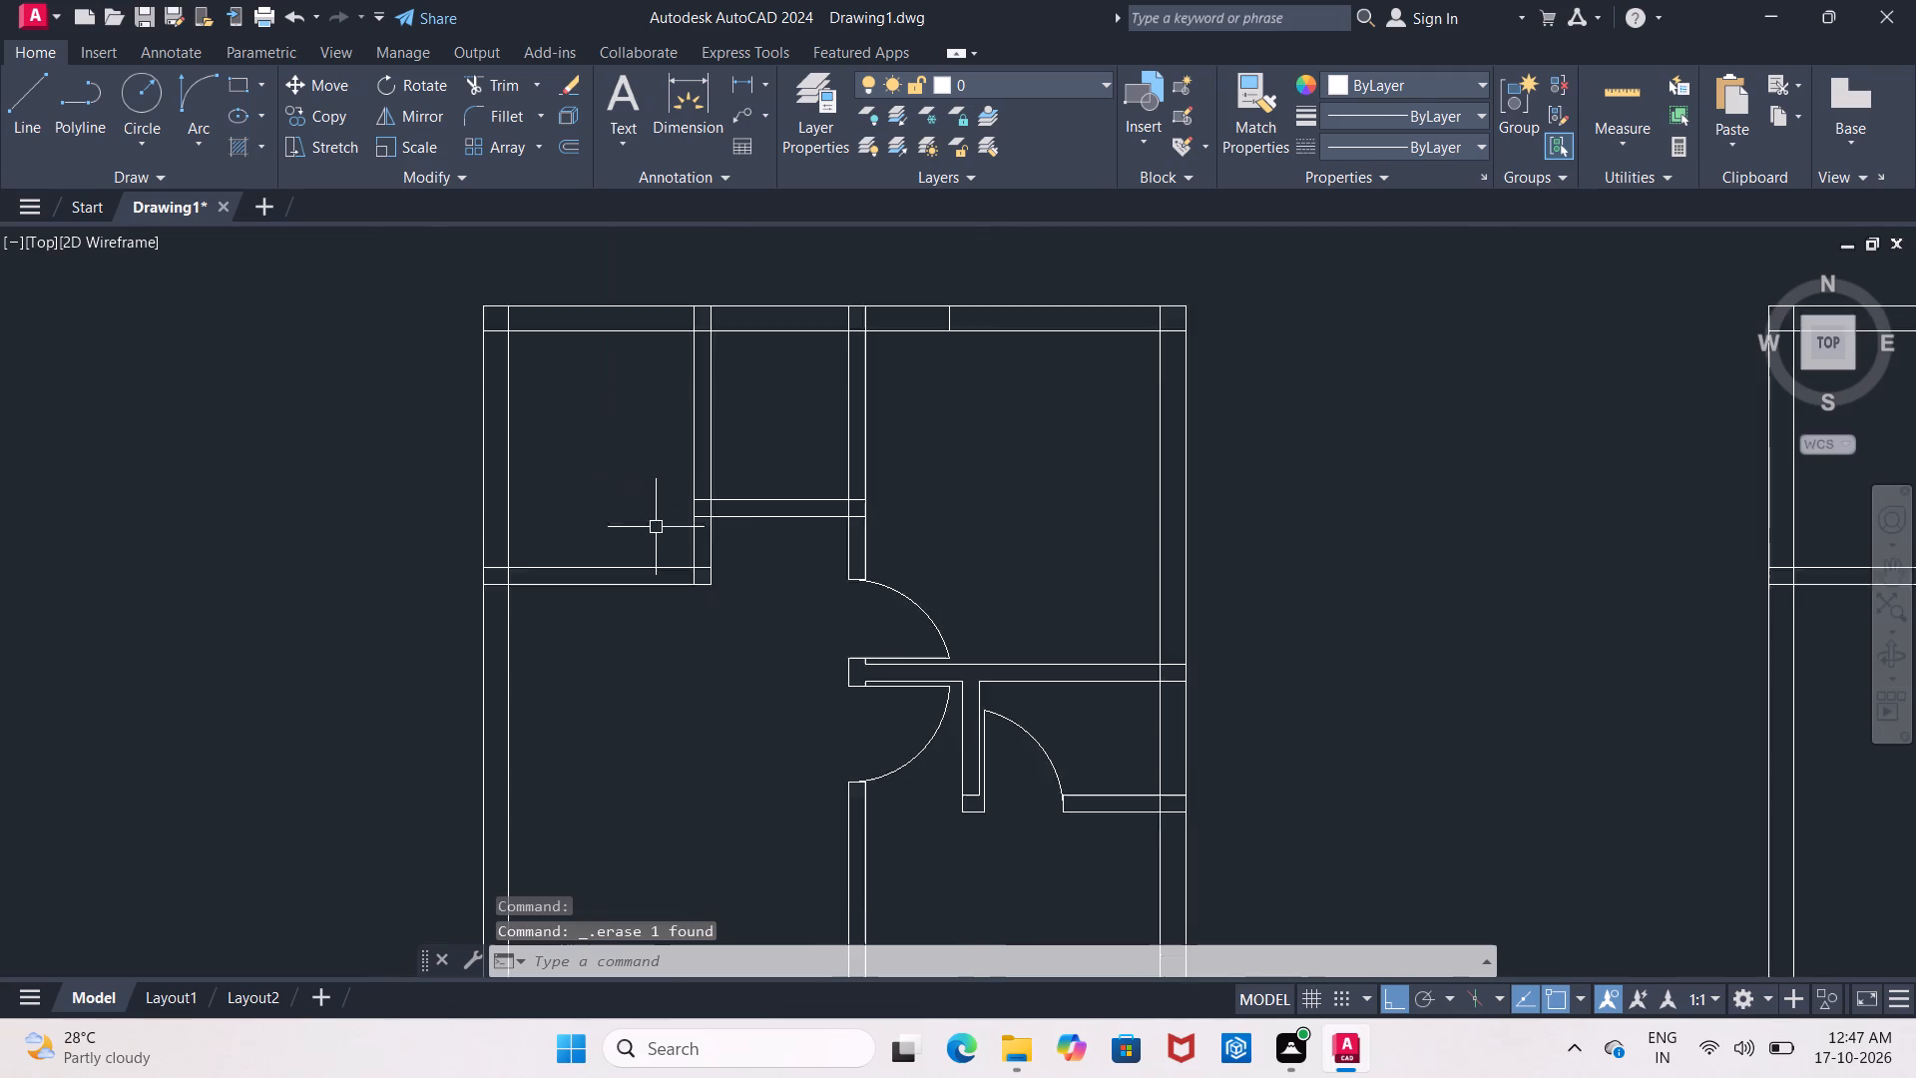
scroll(657, 530, "down", 1)
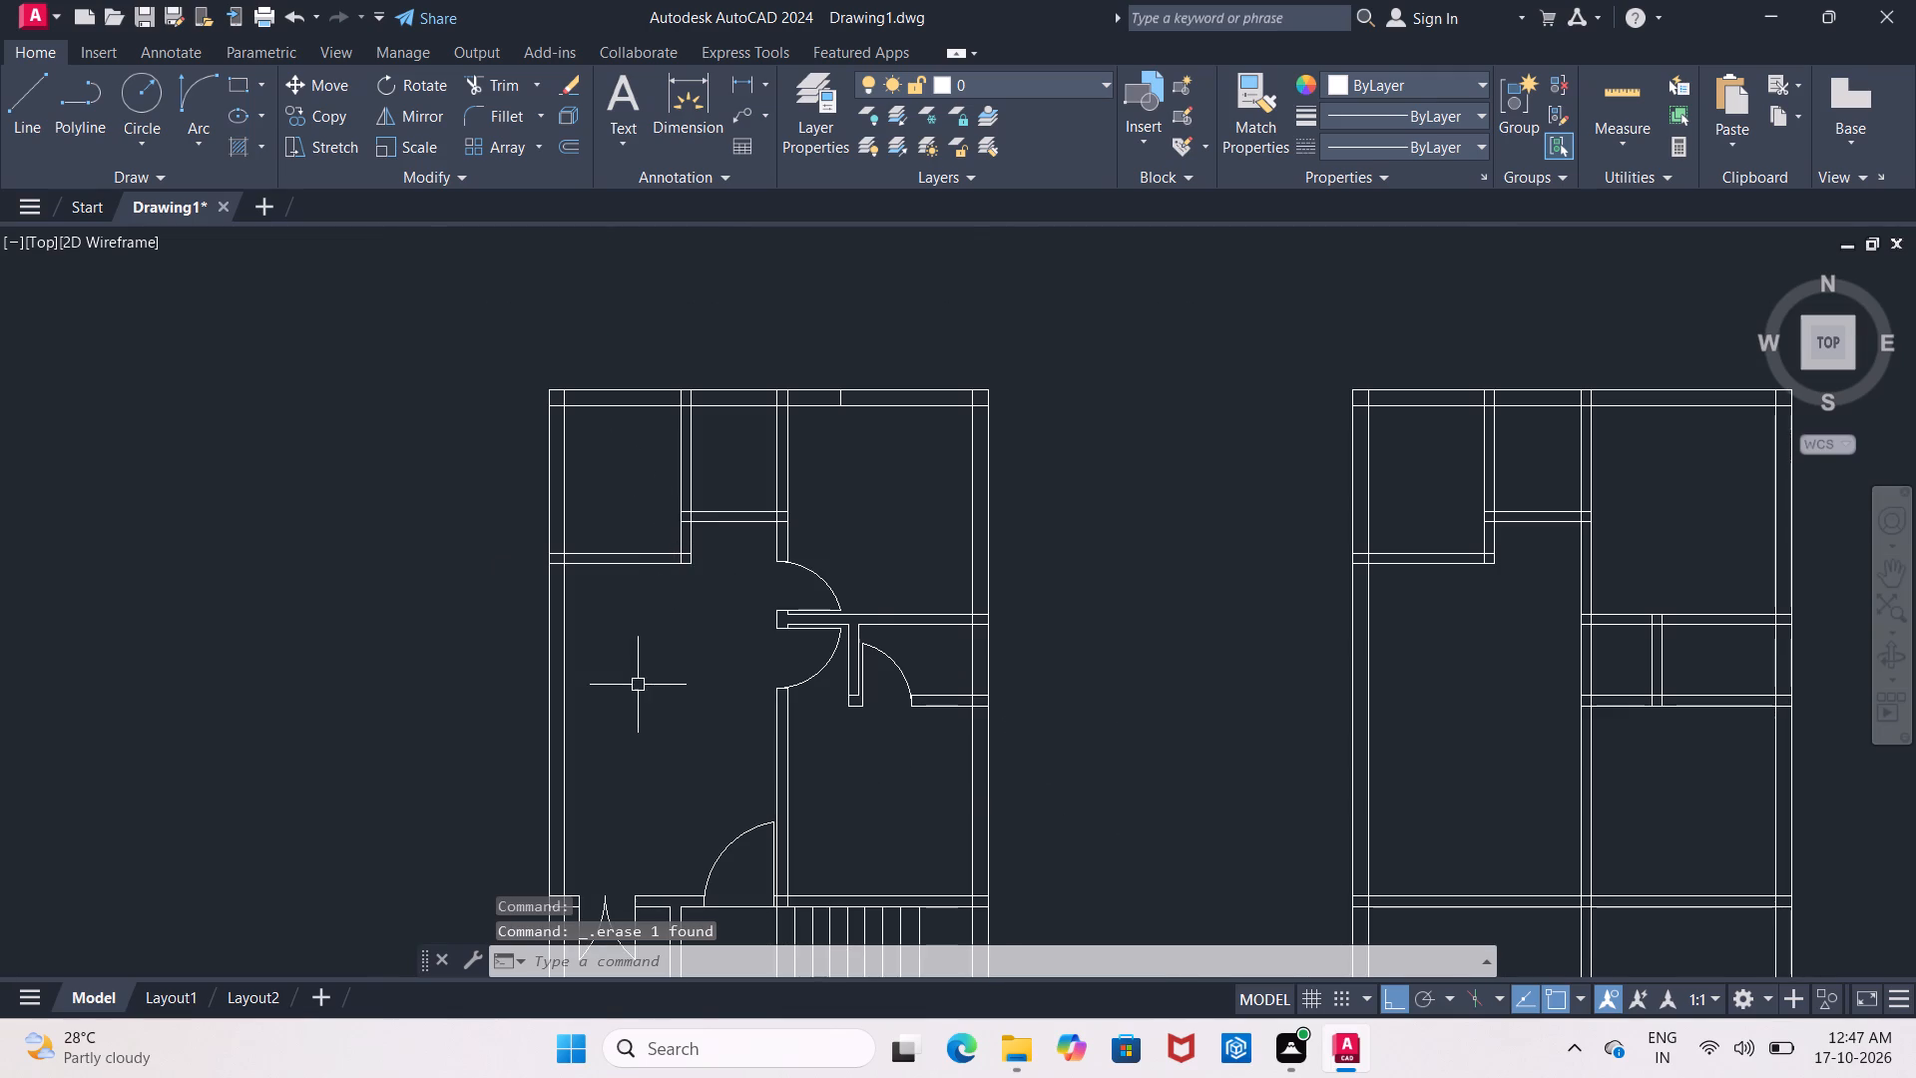
scroll(654, 640, "up", 2)
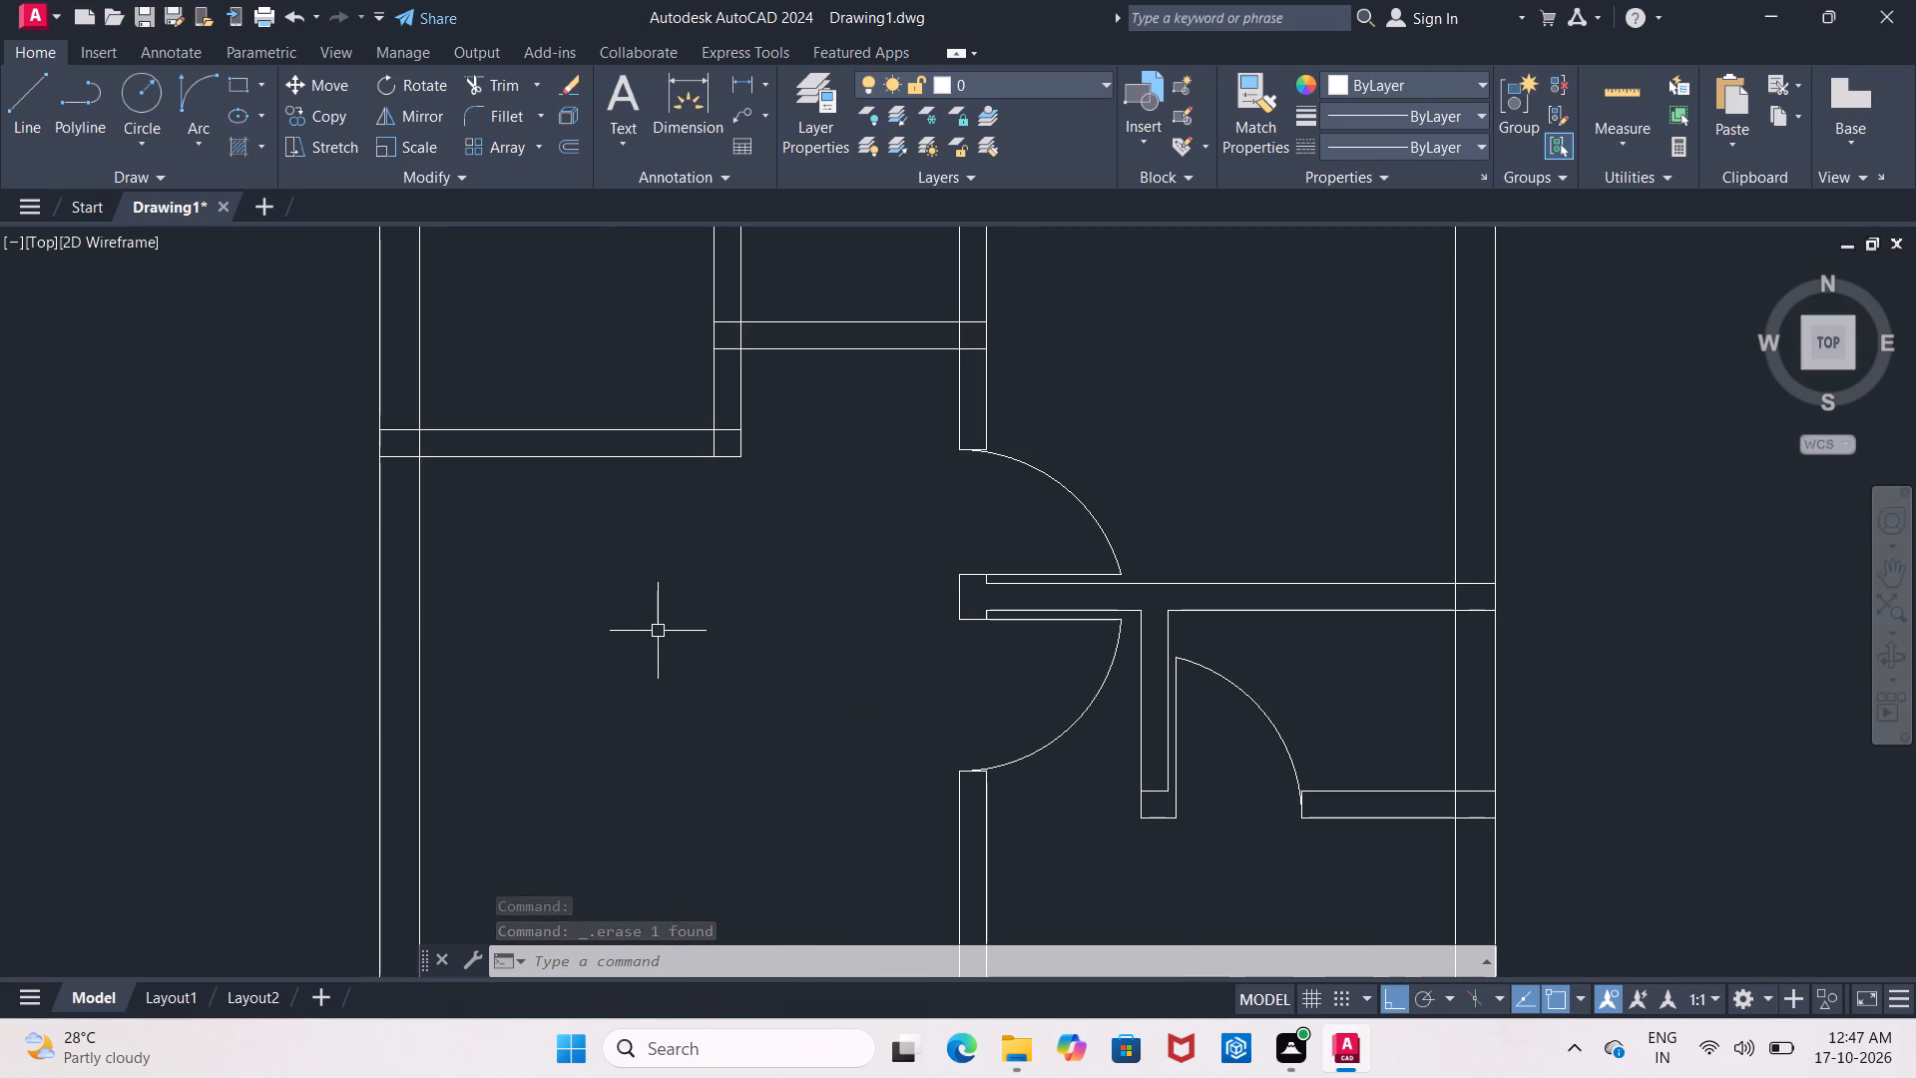
type("tr")
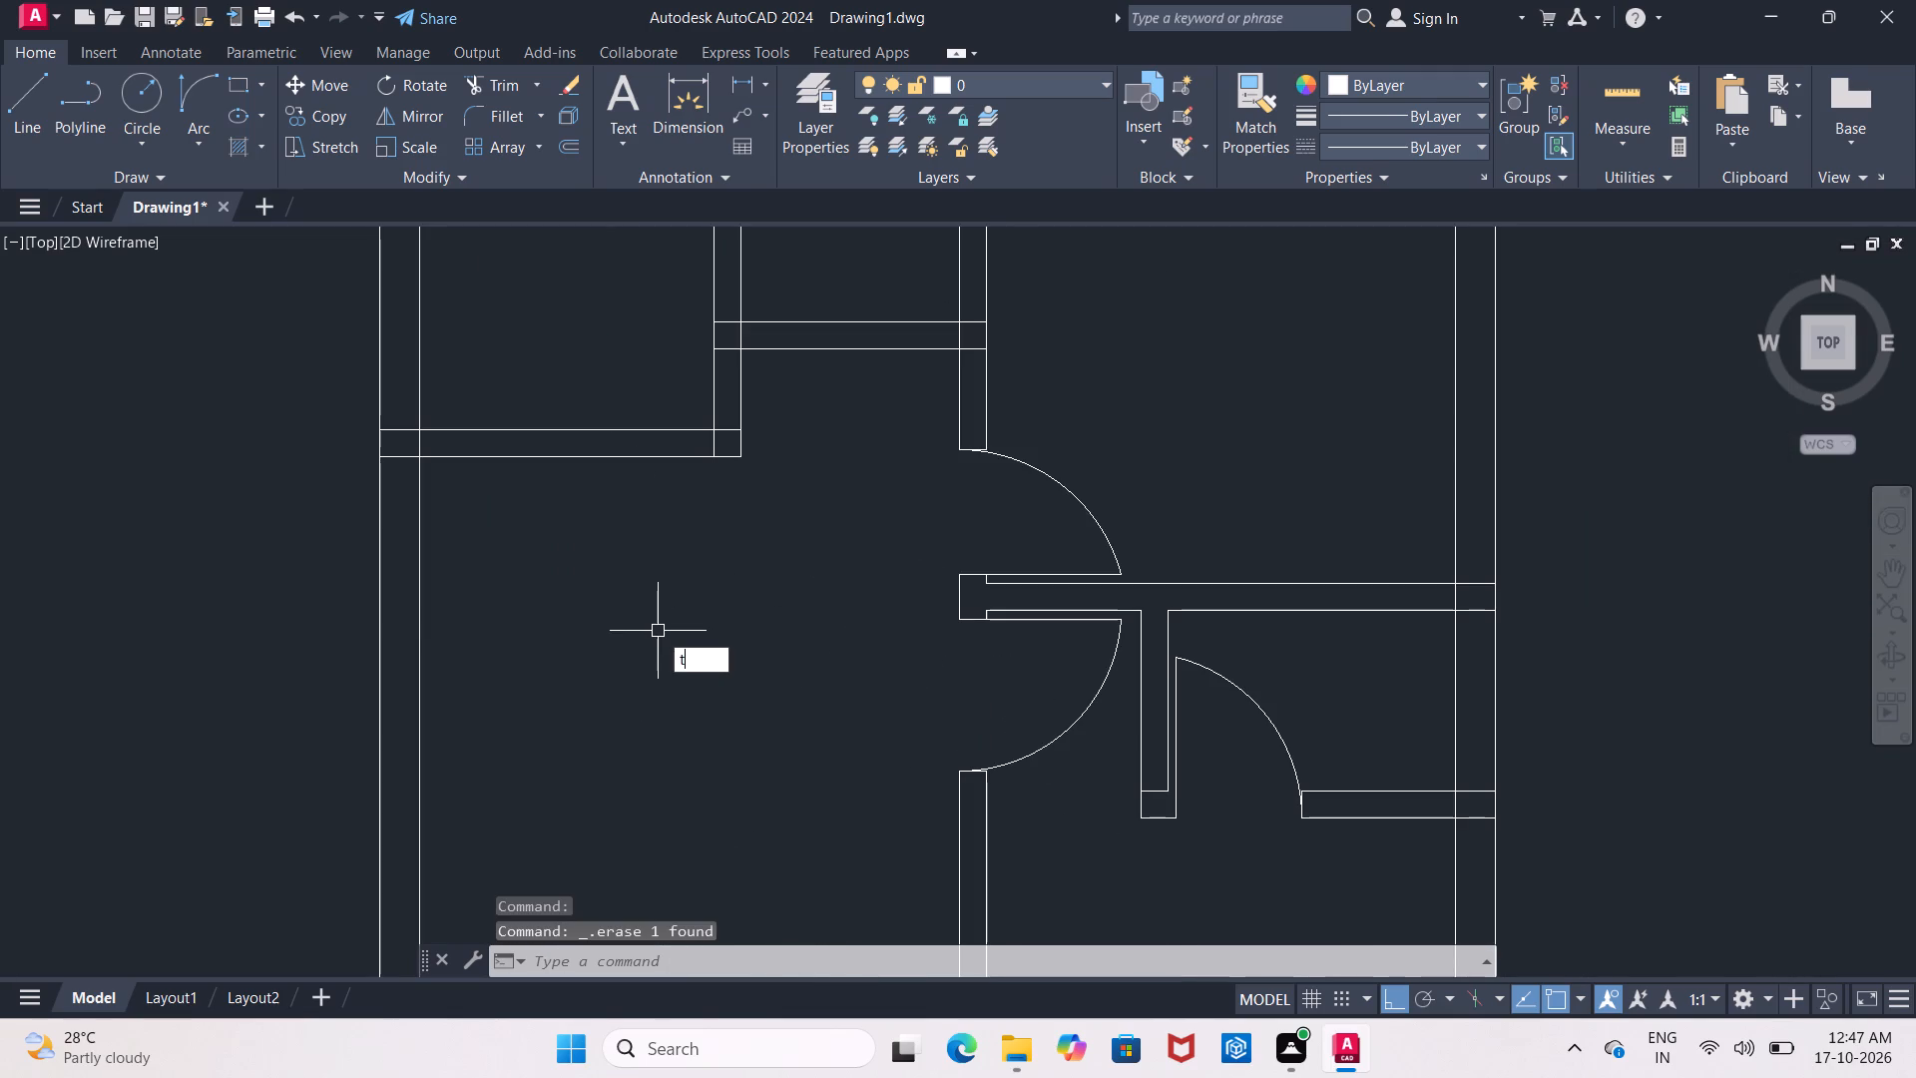
key("Return")
key("Return")
scroll(704, 464, "up", 2)
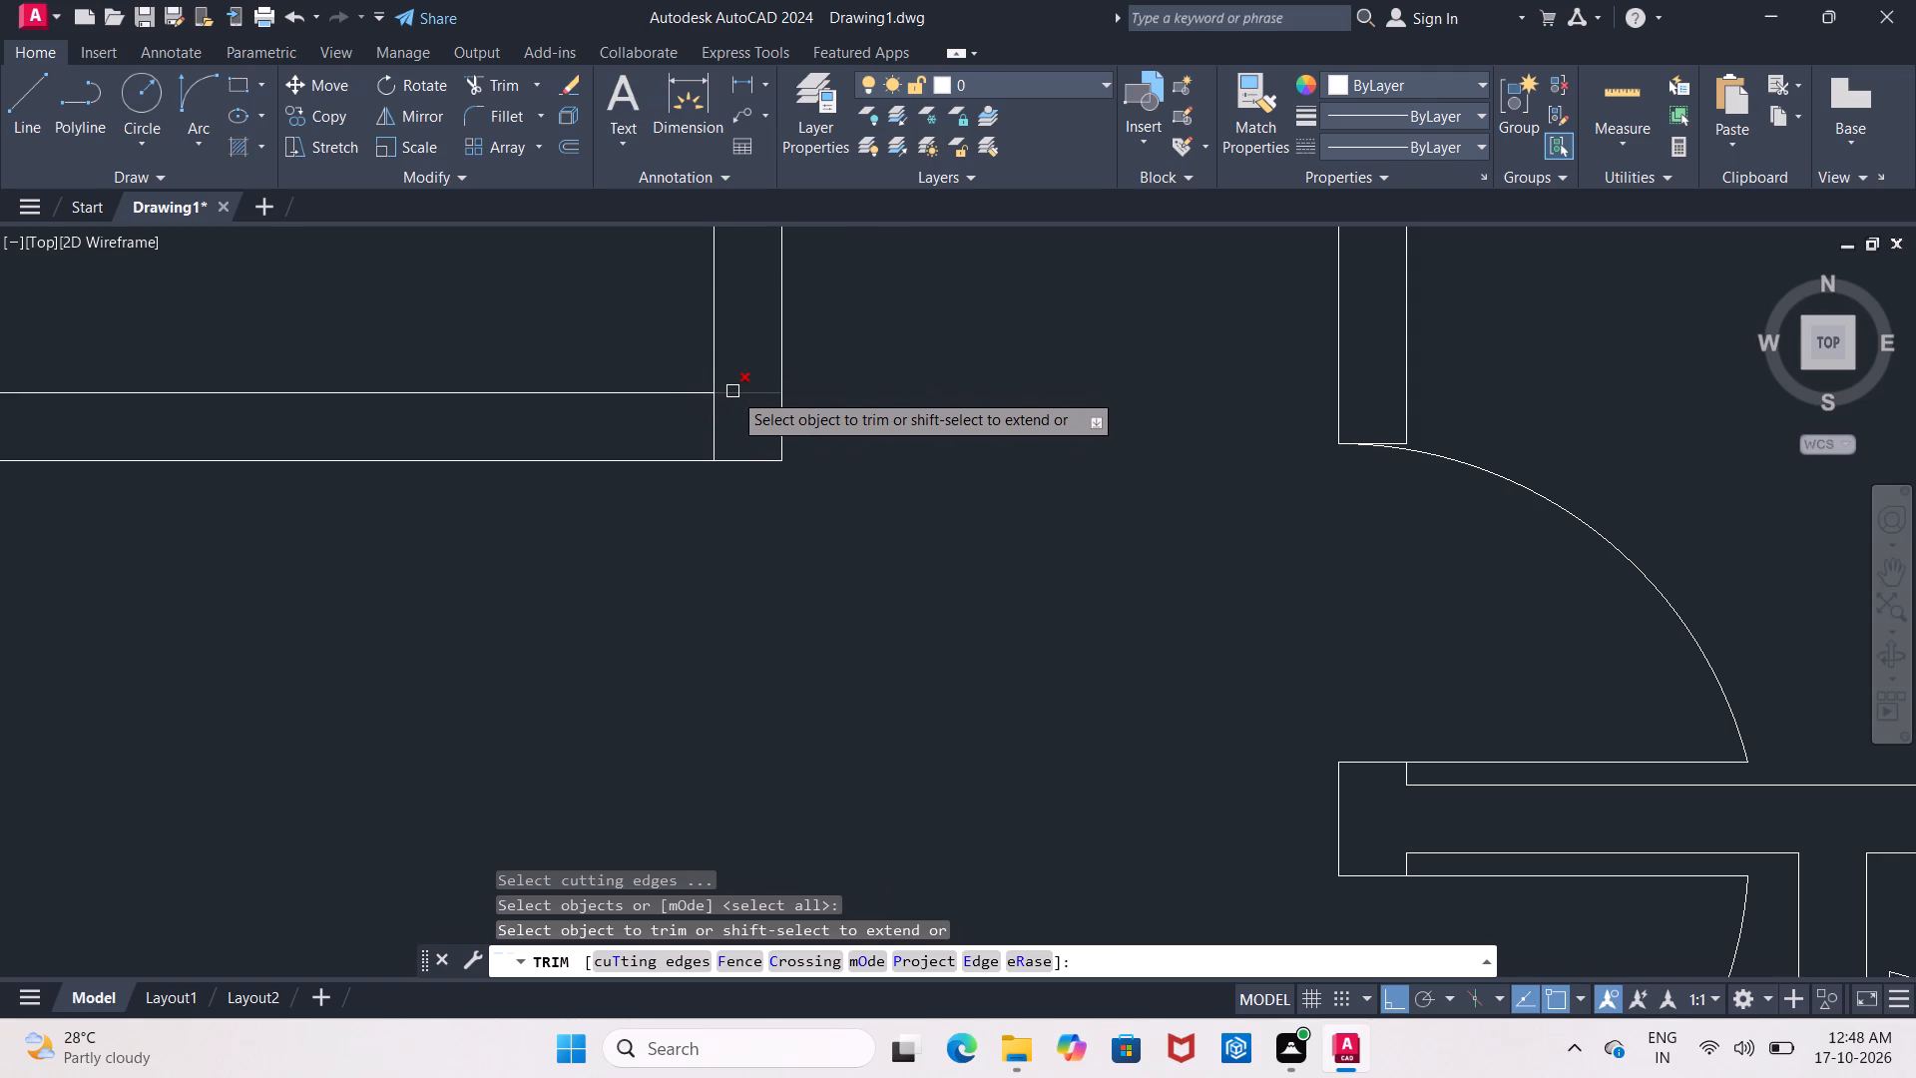
left_click_drag(732, 391, 735, 400)
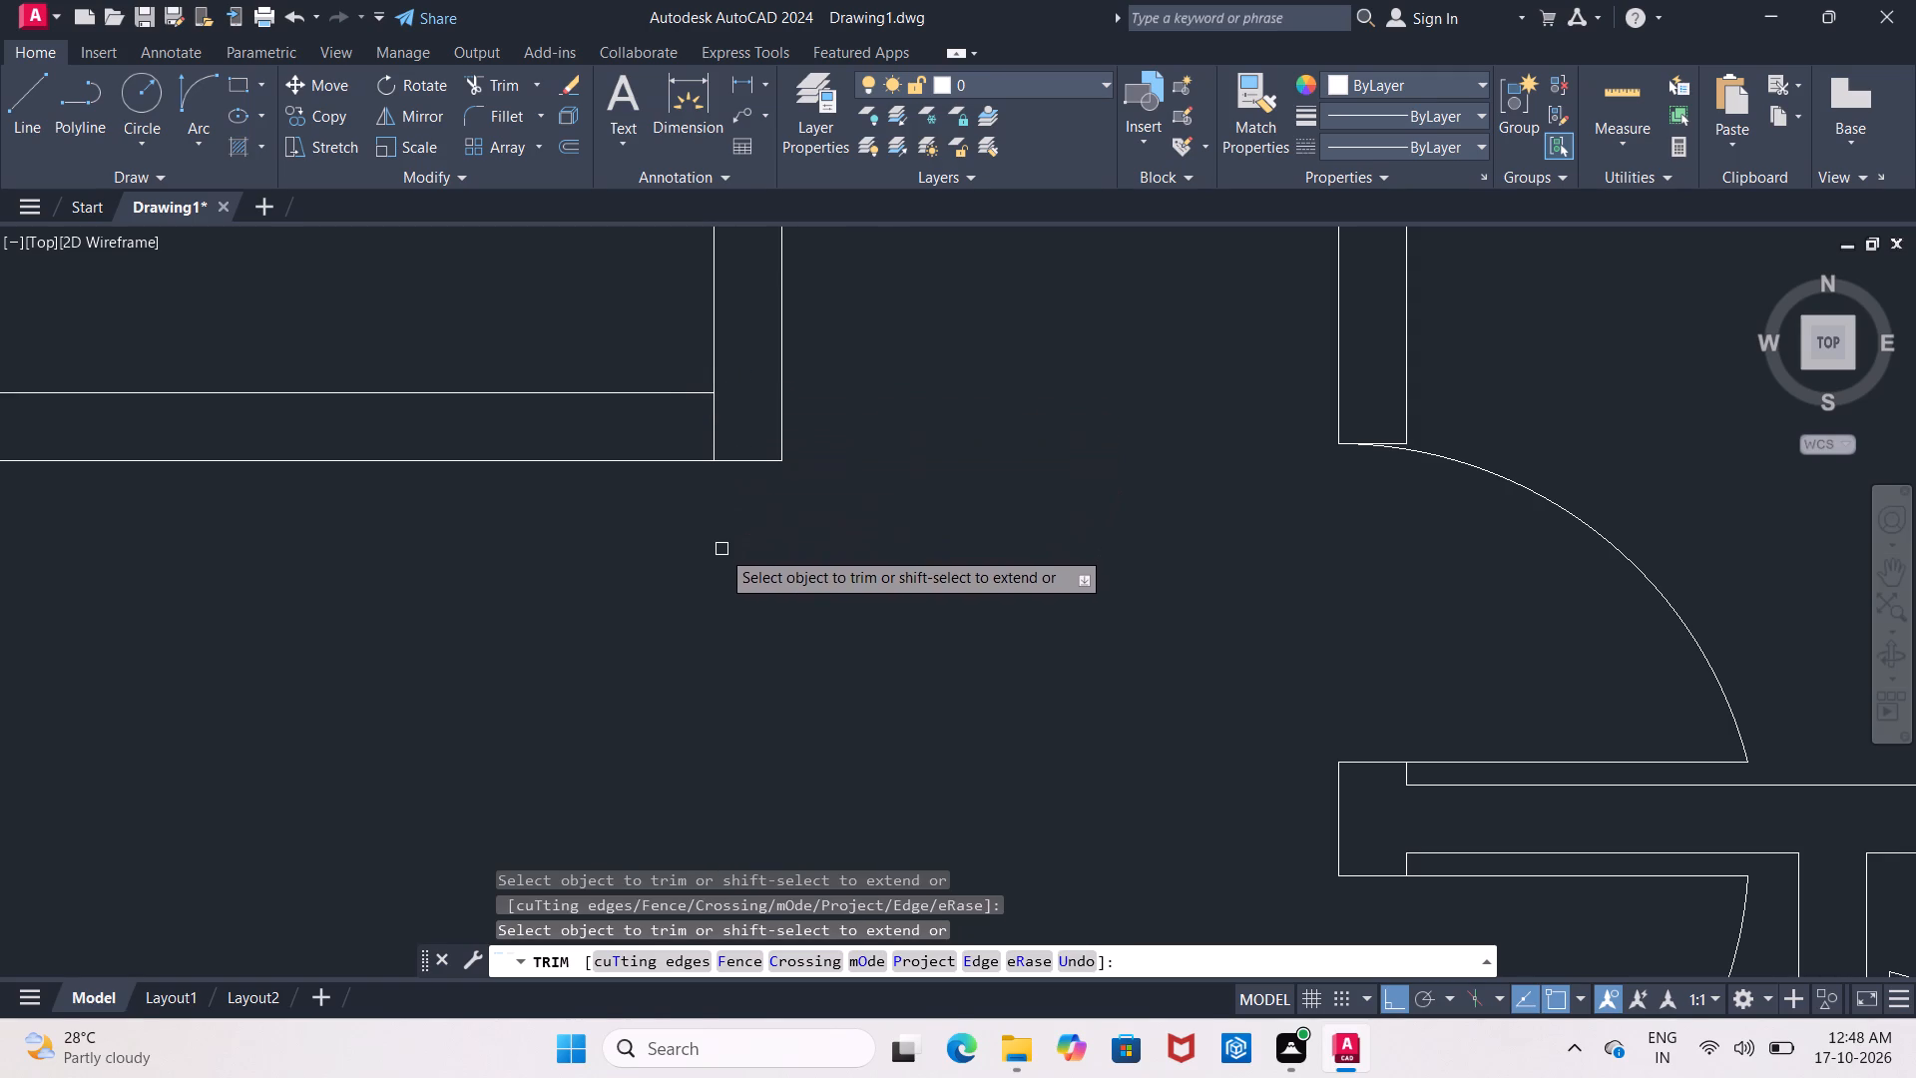
middle_click_drag(720, 549, 733, 610)
scroll(732, 604, "down", 3)
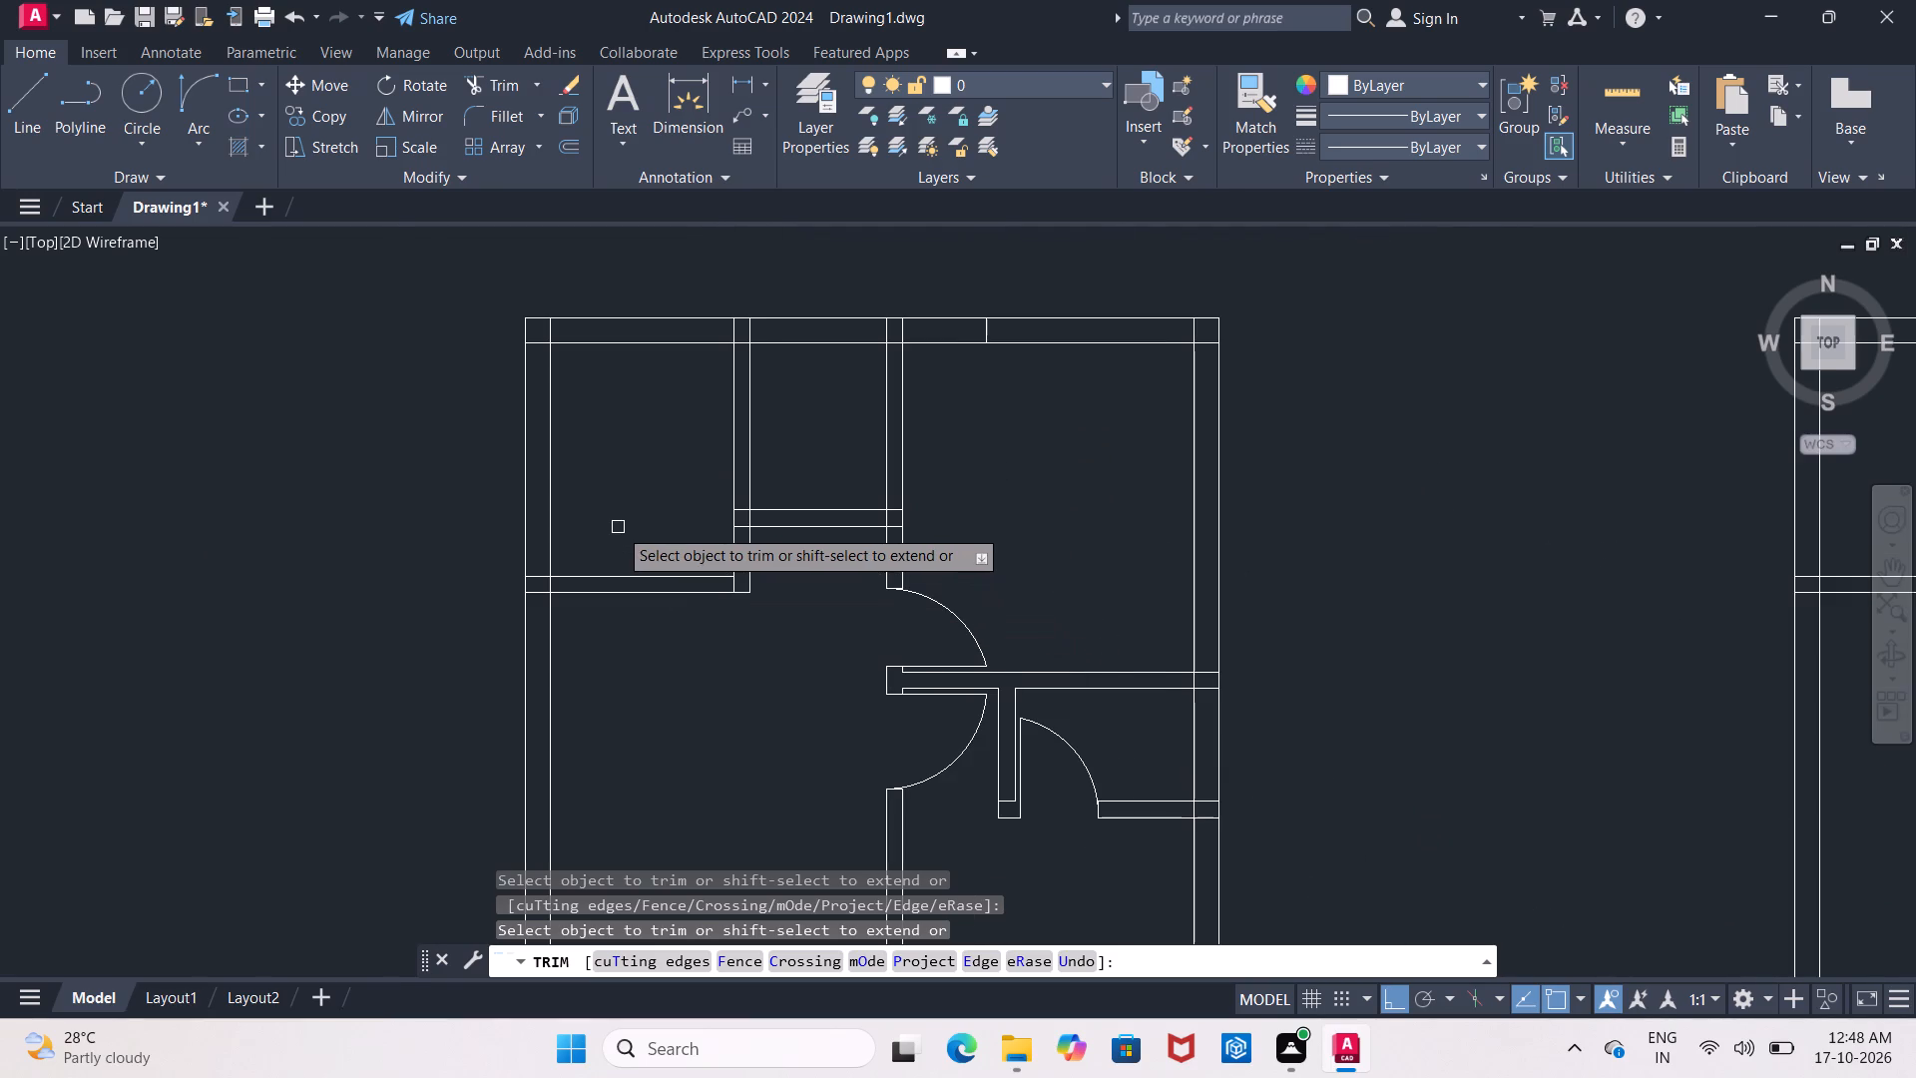
key("Escape")
Offset the inner faces of the upper-left room's left and top outer walls 2' into the room.
key("o")
key("Return")
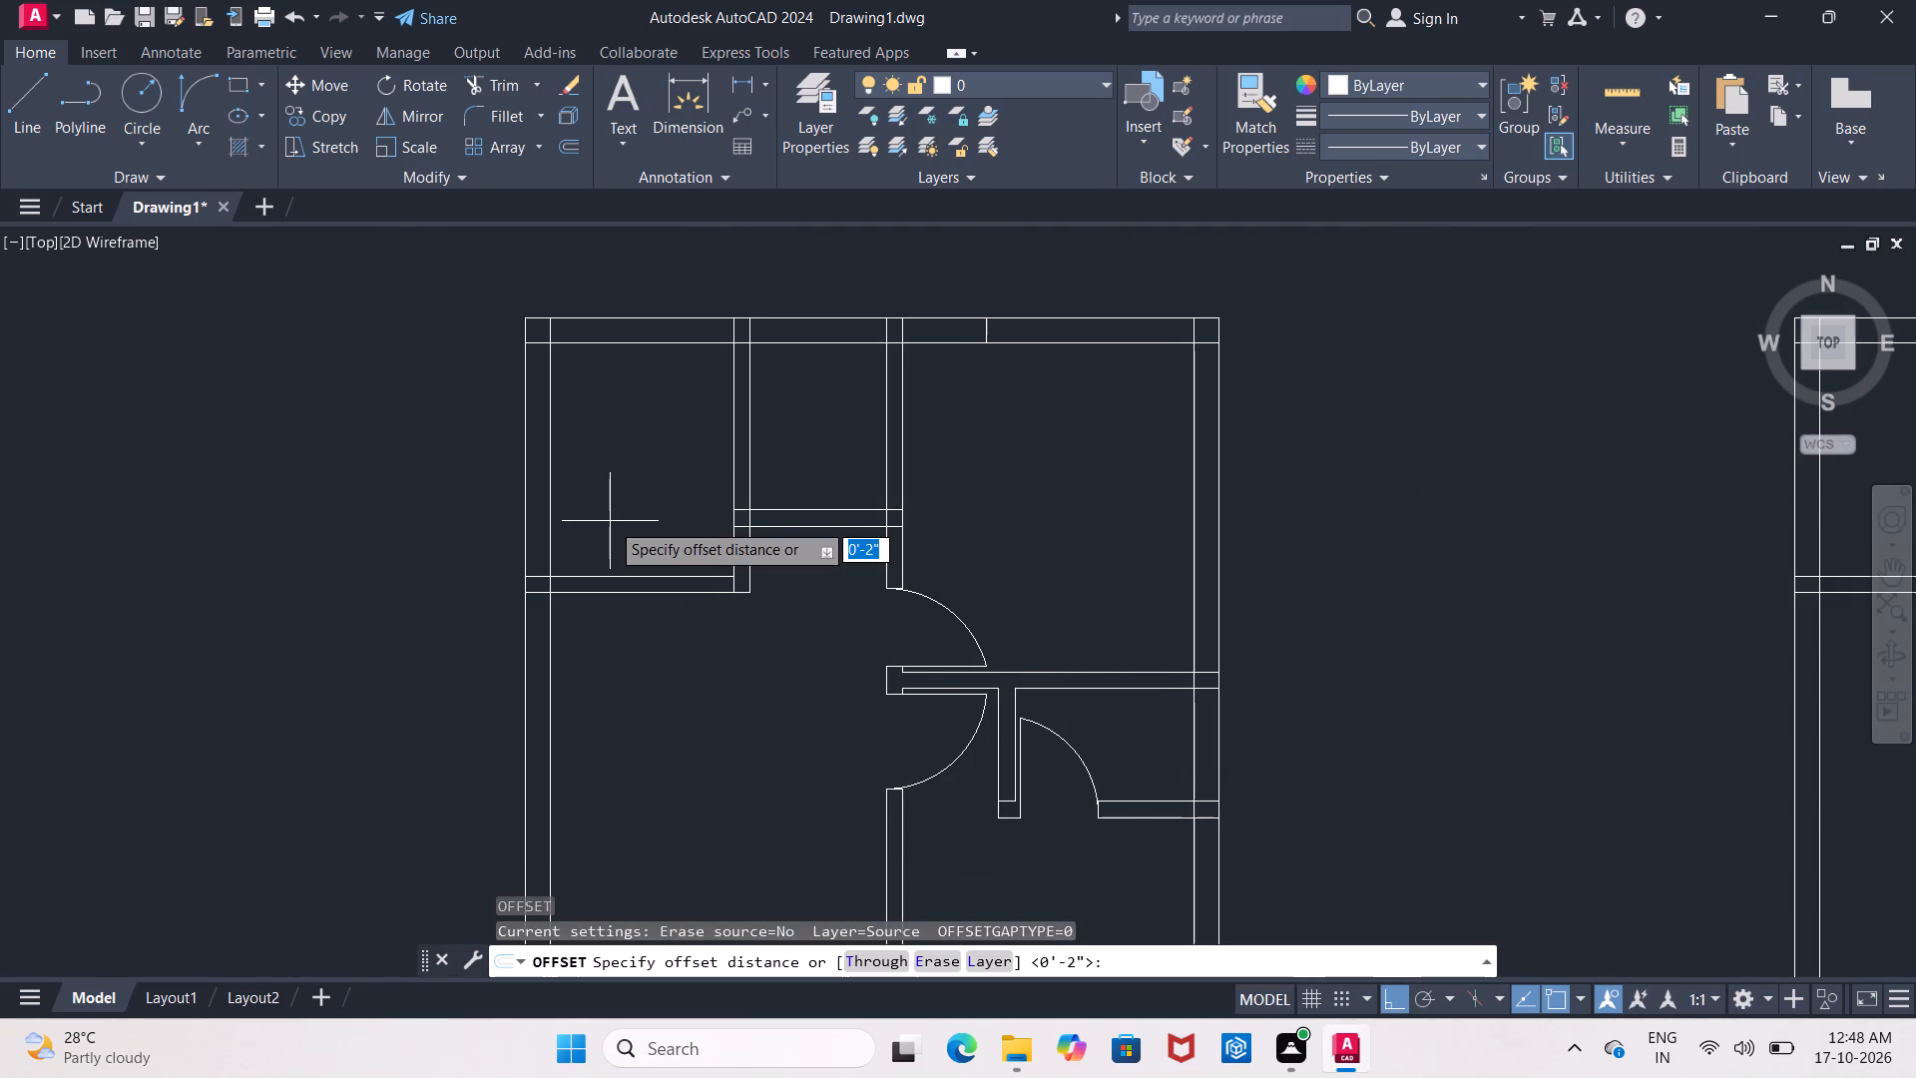
key("3")
key("apostrophe")
key("Return")
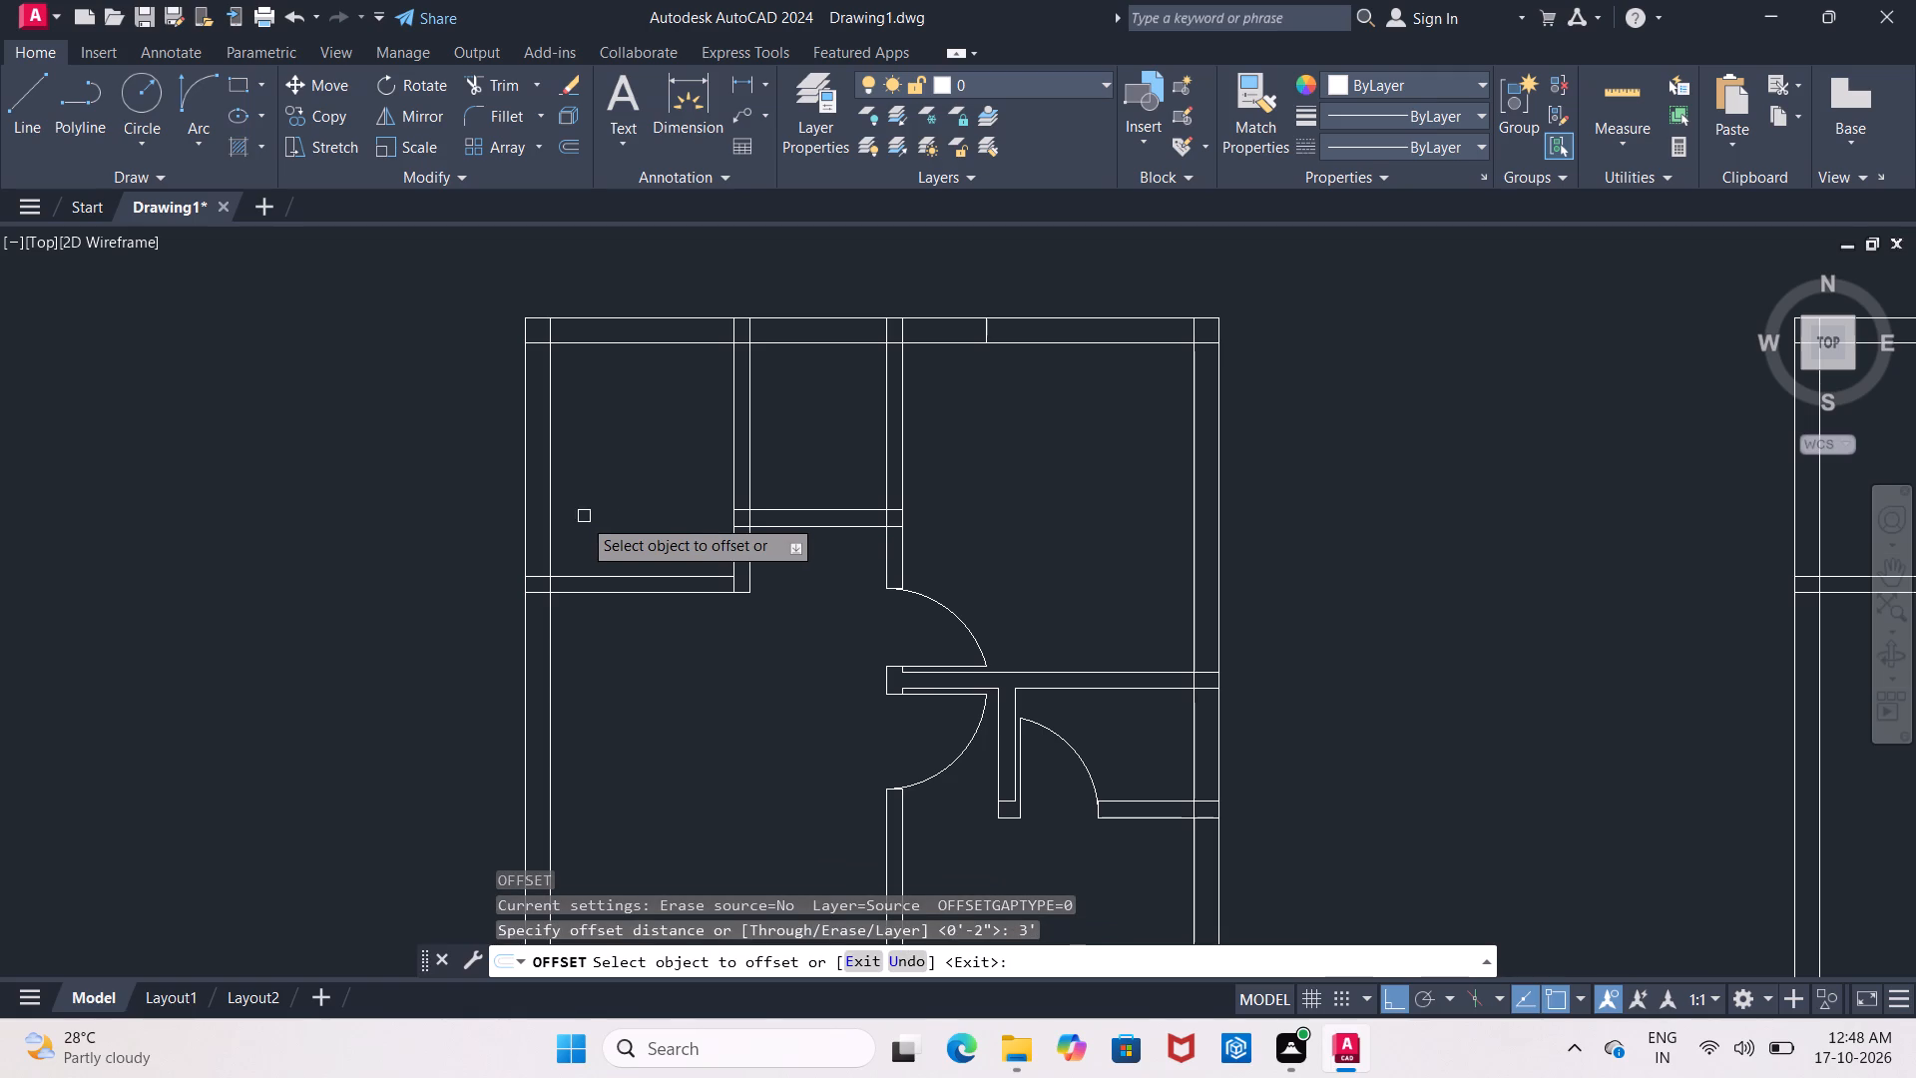
left_click_drag(549, 480, 562, 483)
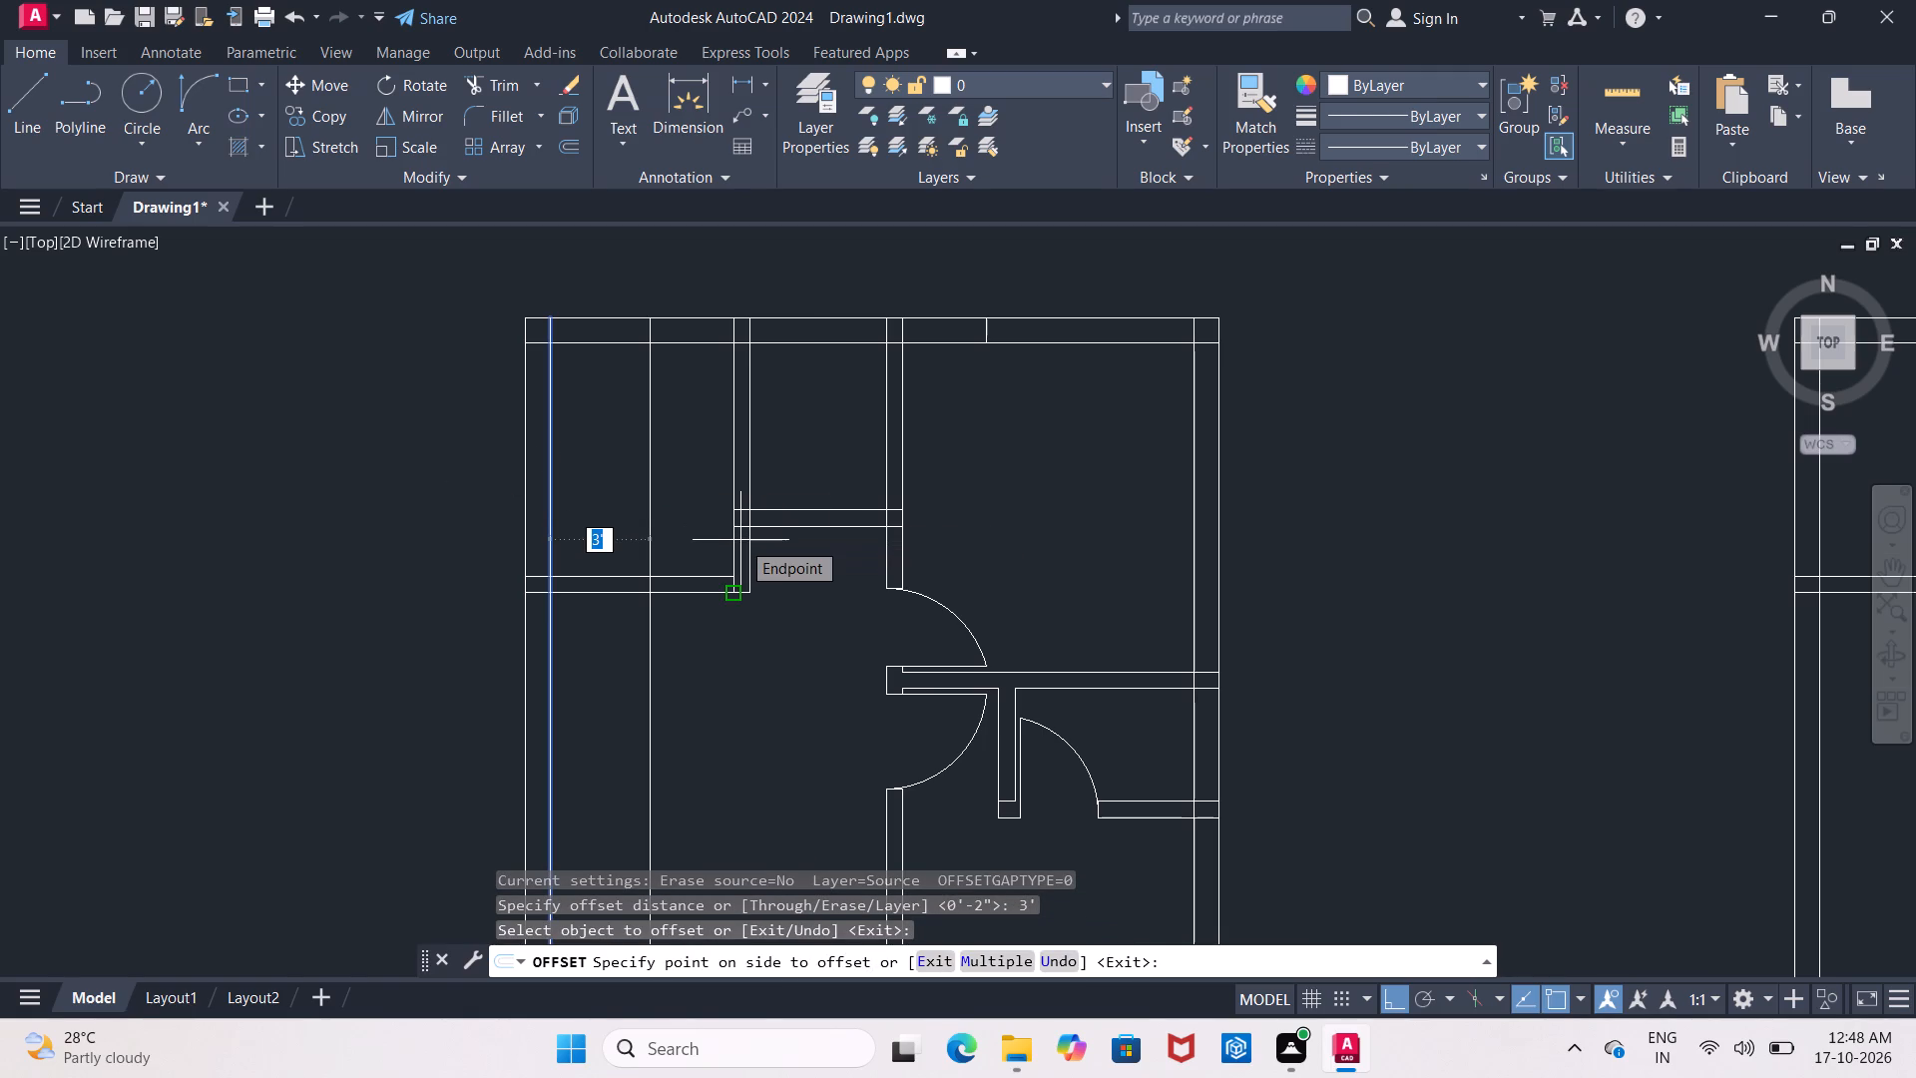
type("2'")
key("Return")
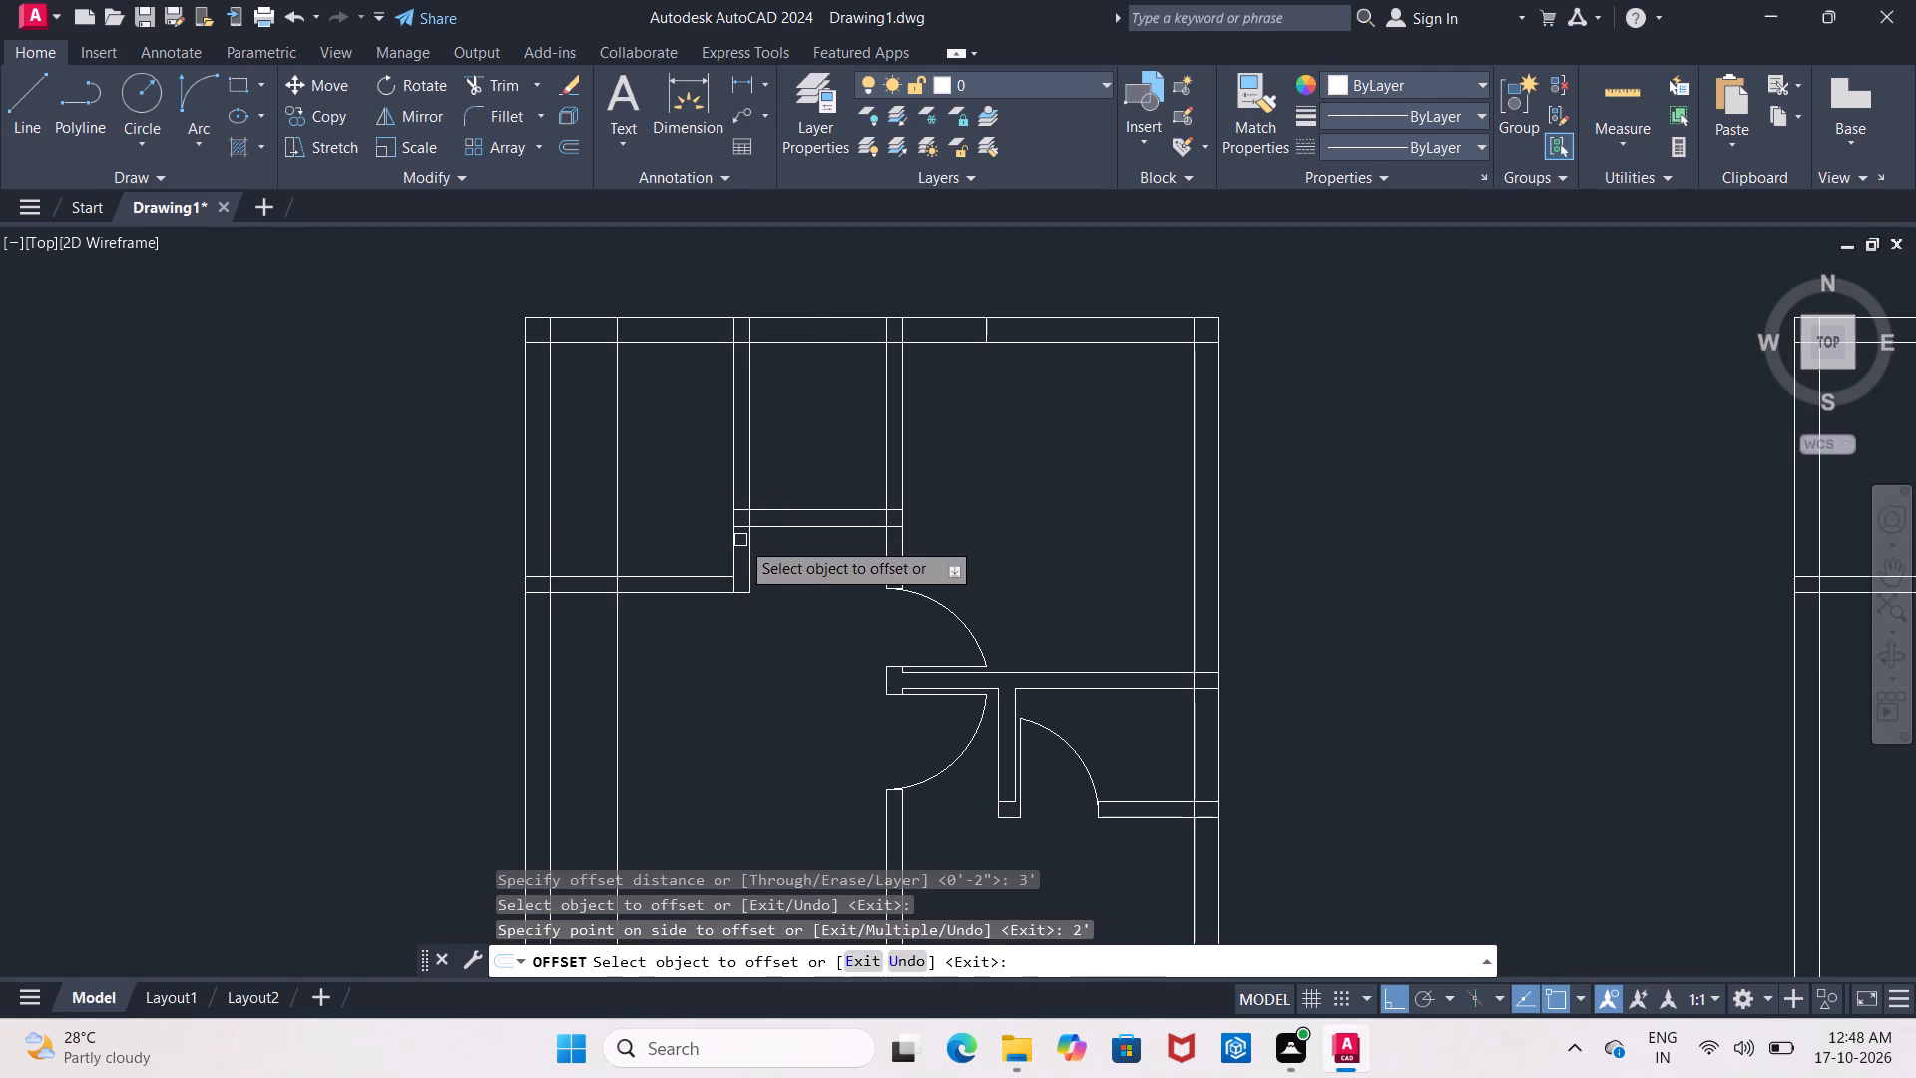
left_click(673, 342)
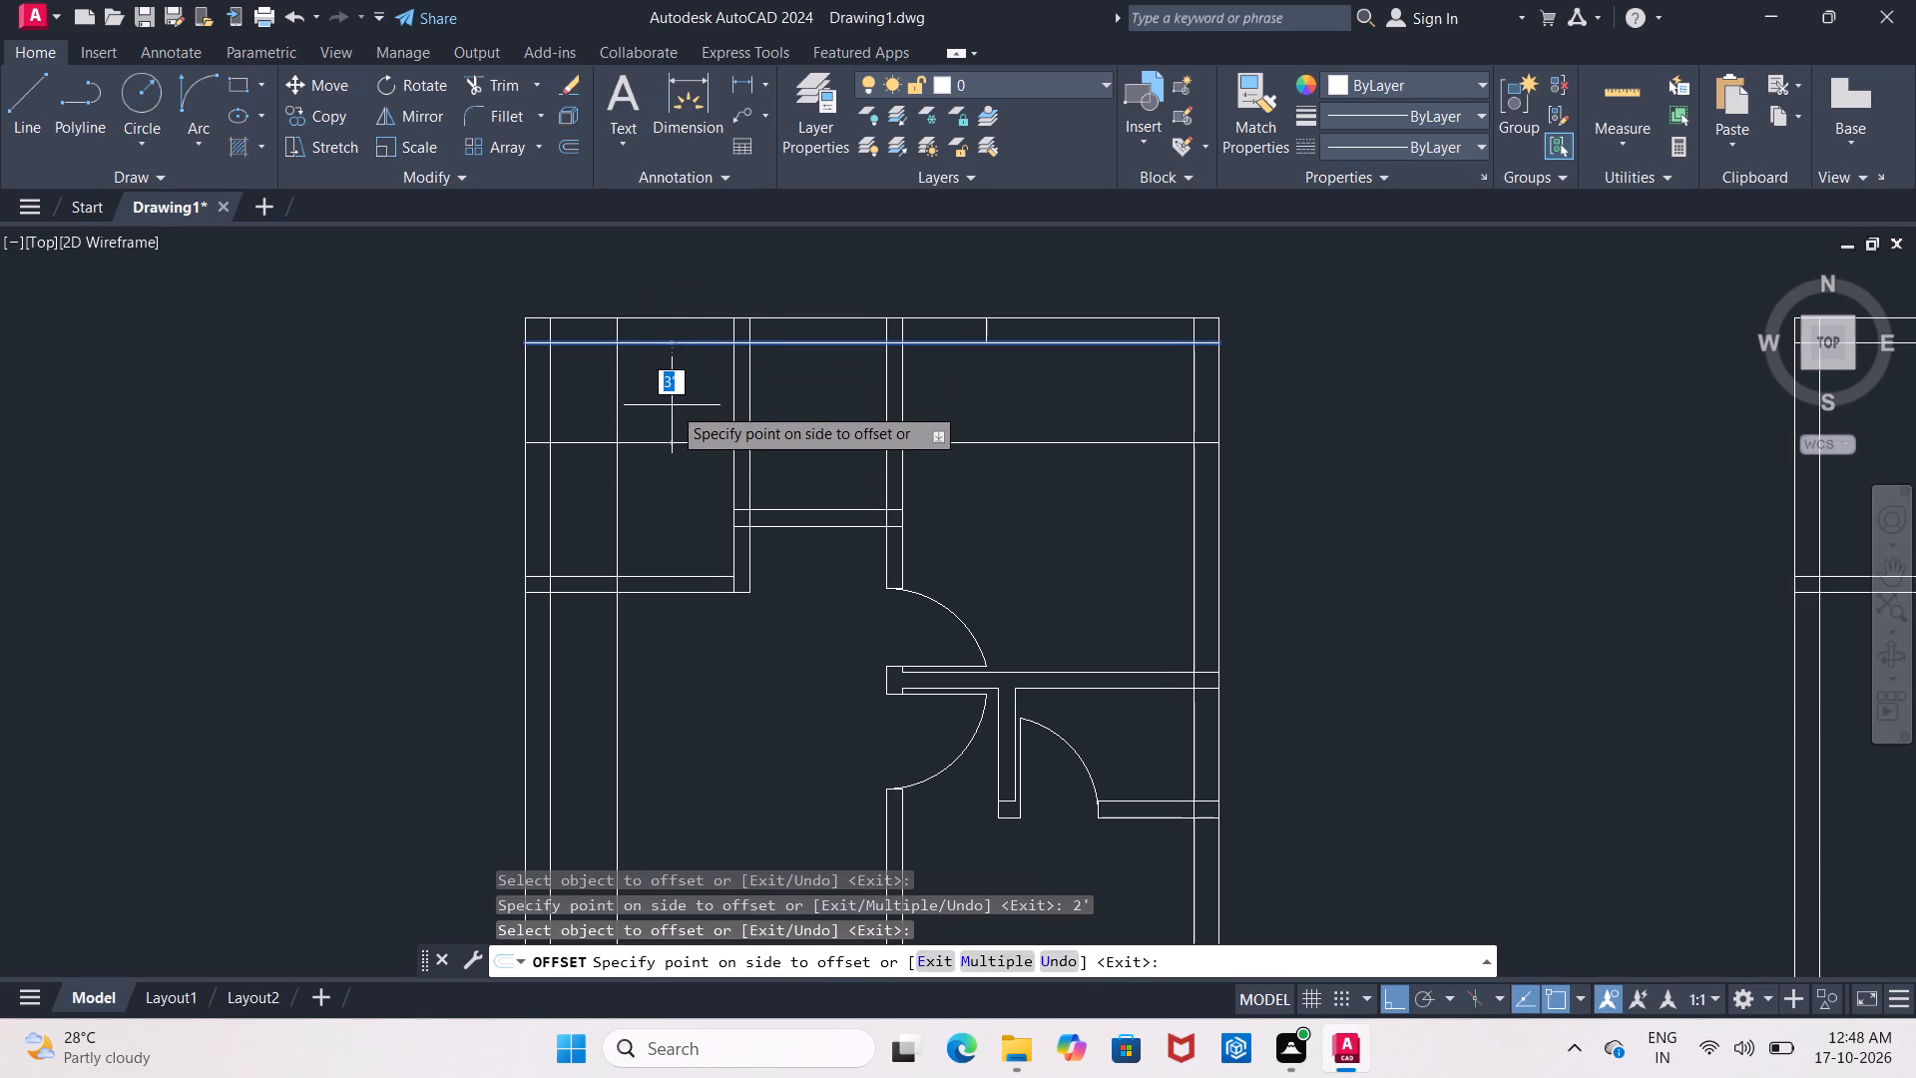
key("2")
key("apostrophe")
key("Return")
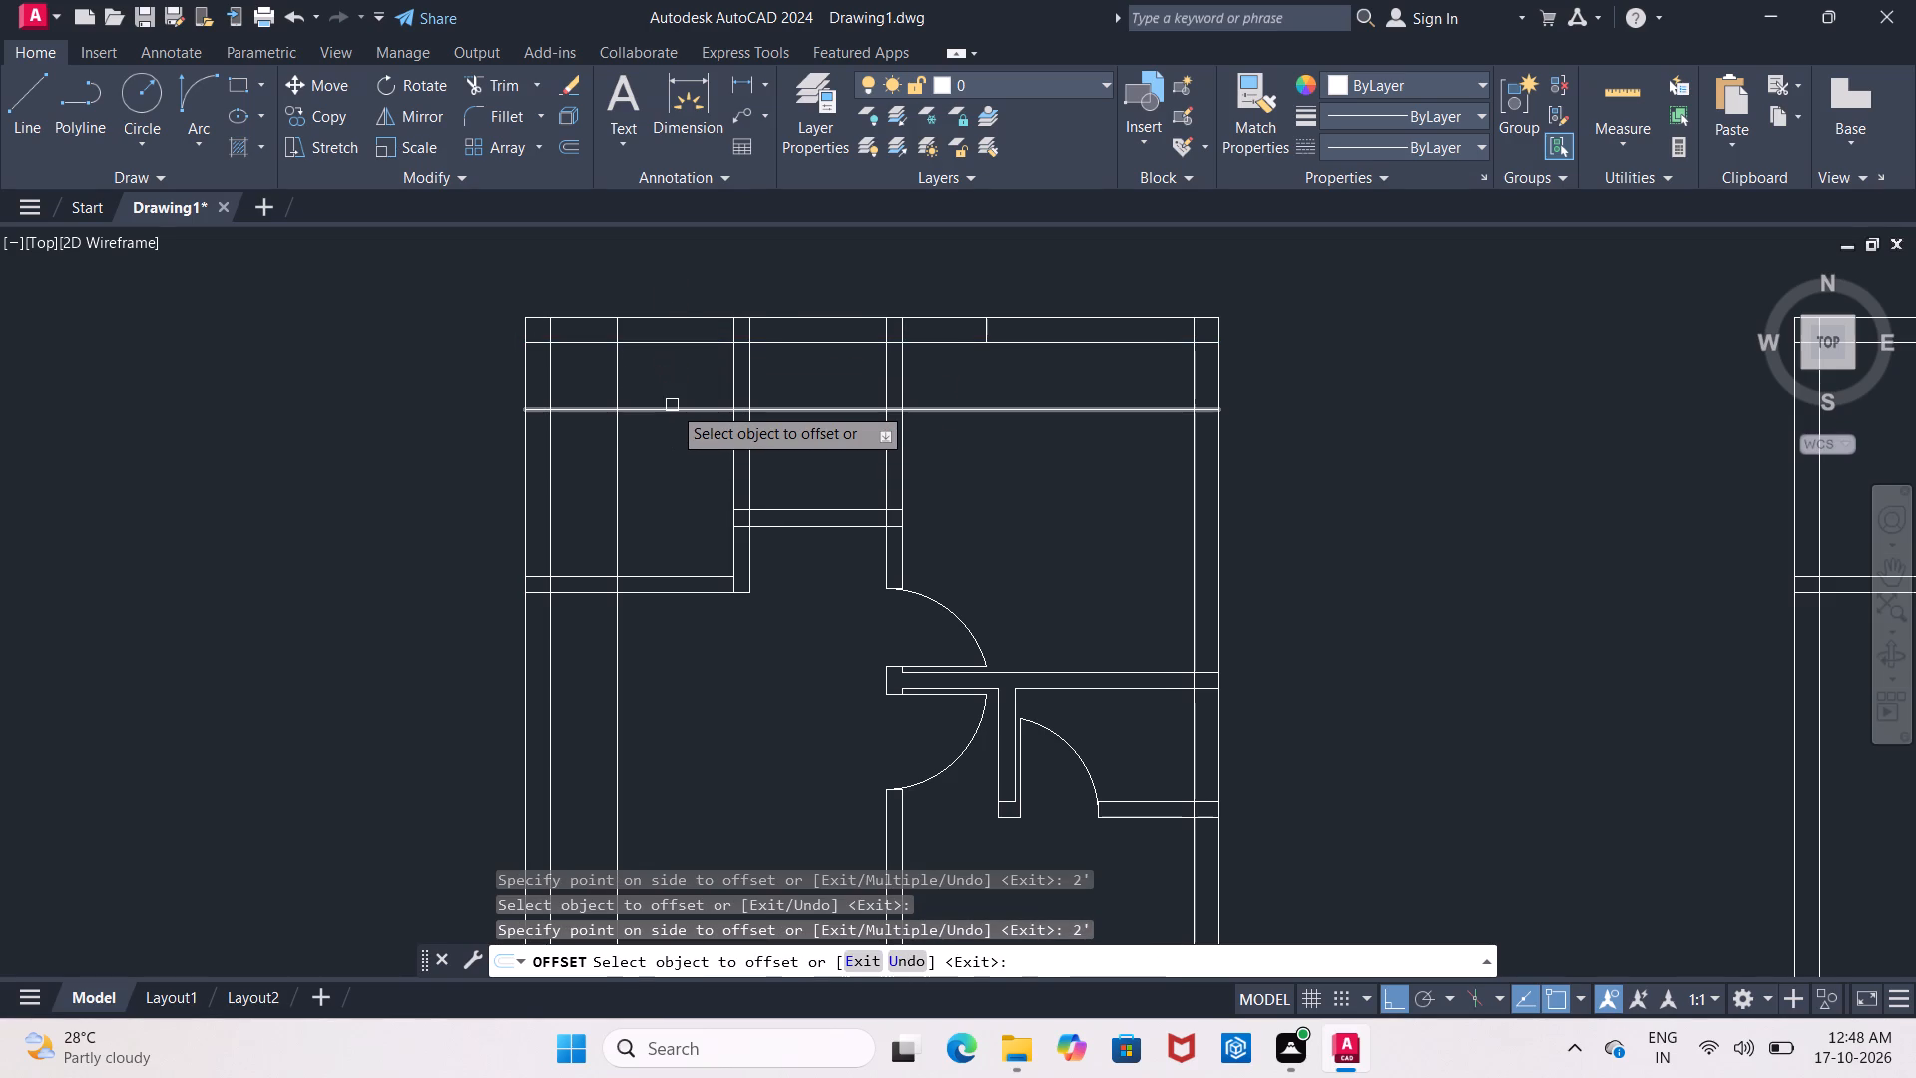
left_click(710, 748)
key("Escape")
Trim the two offset lines to a corner and cut the horizontal one where it crosses the room's right wall.
type("tr")
key("Return")
key("Return")
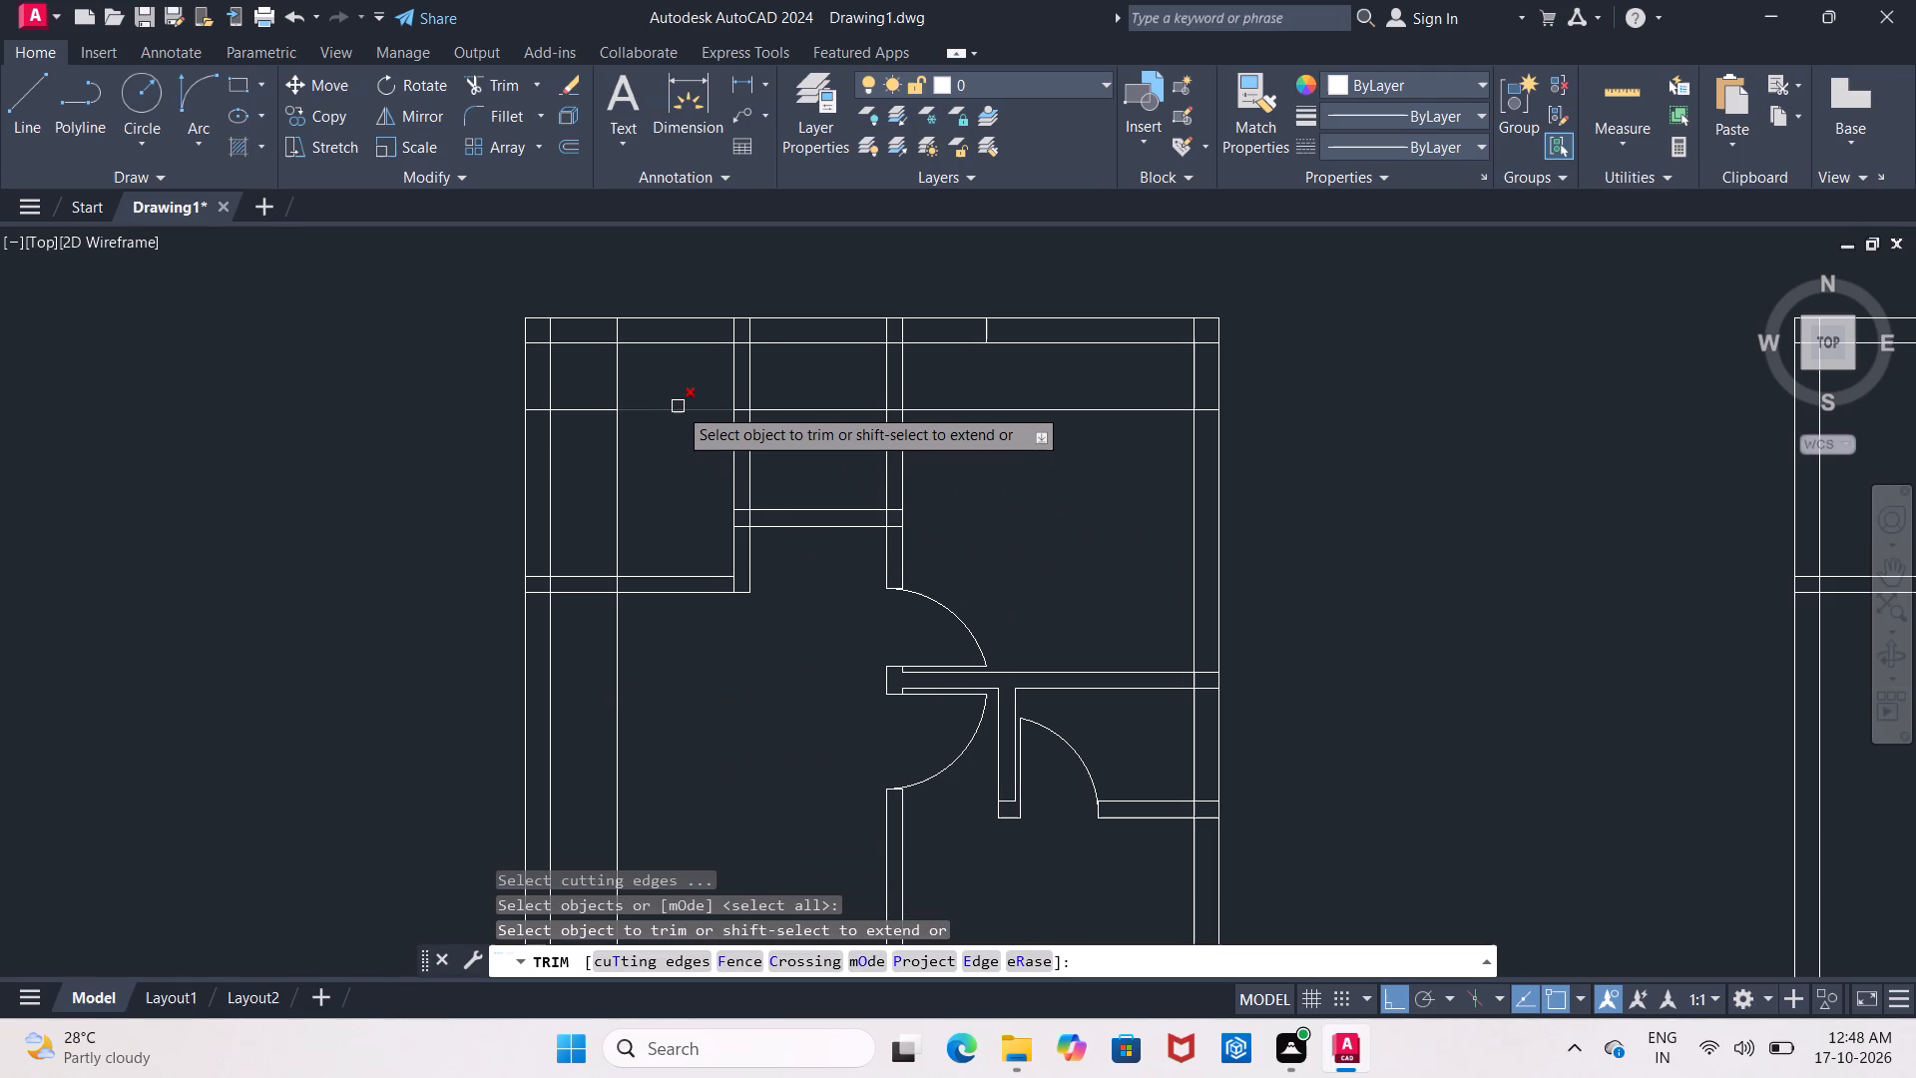
left_click(587, 409)
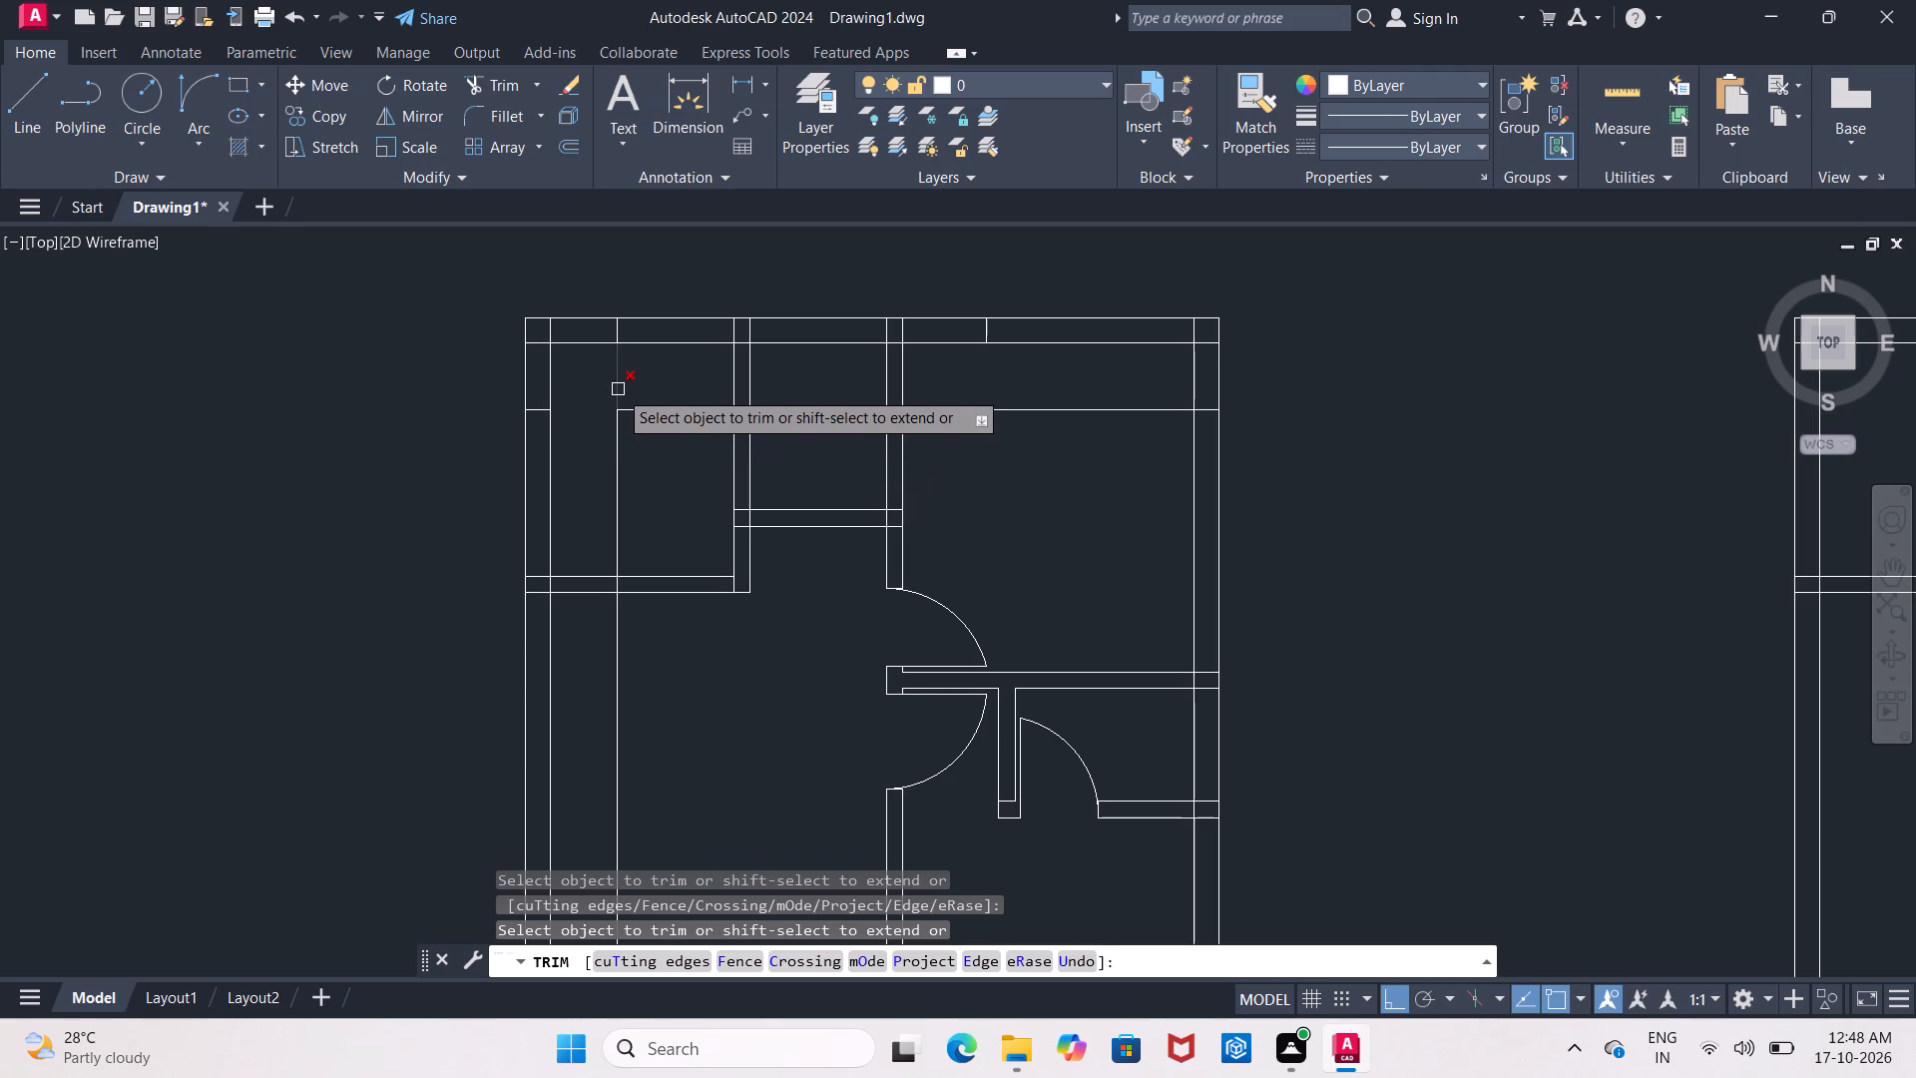
left_click(618, 389)
scroll(744, 412, "up", 2)
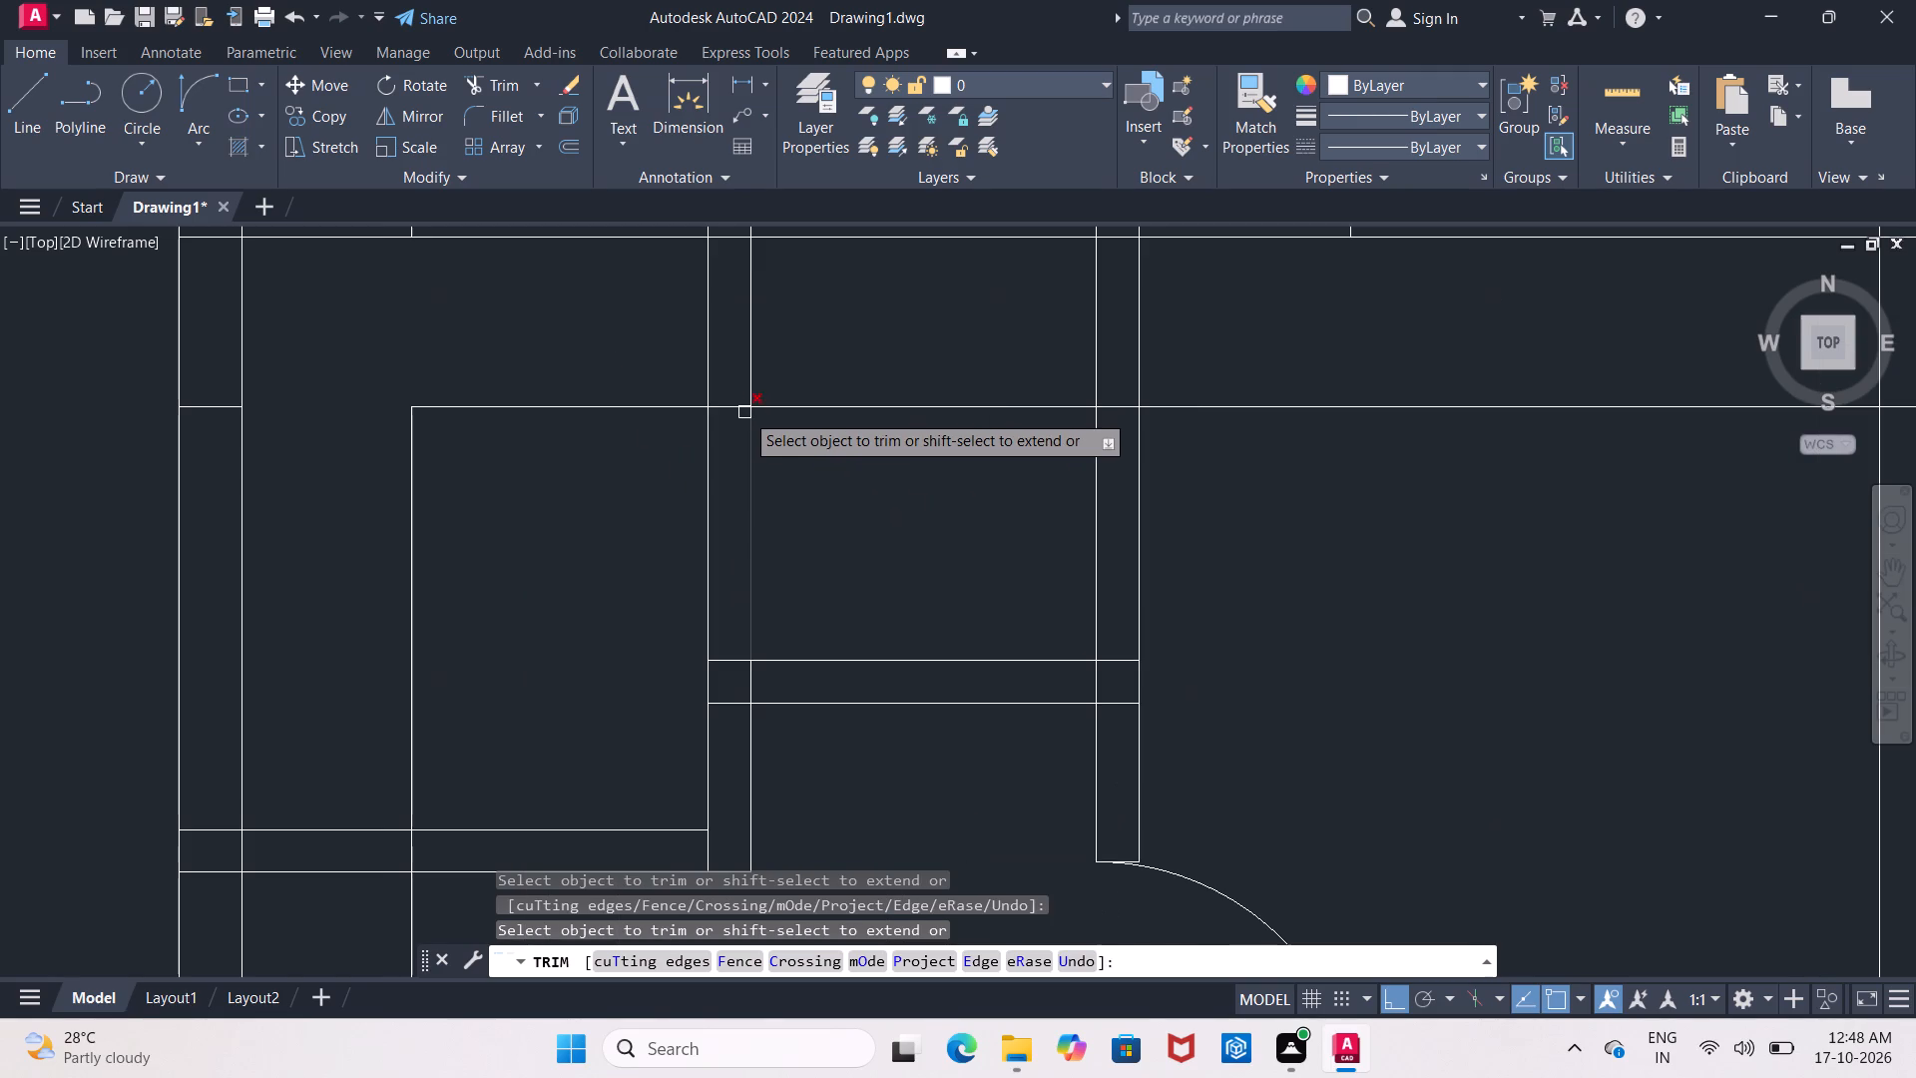
left_click(740, 408)
key("Escape")
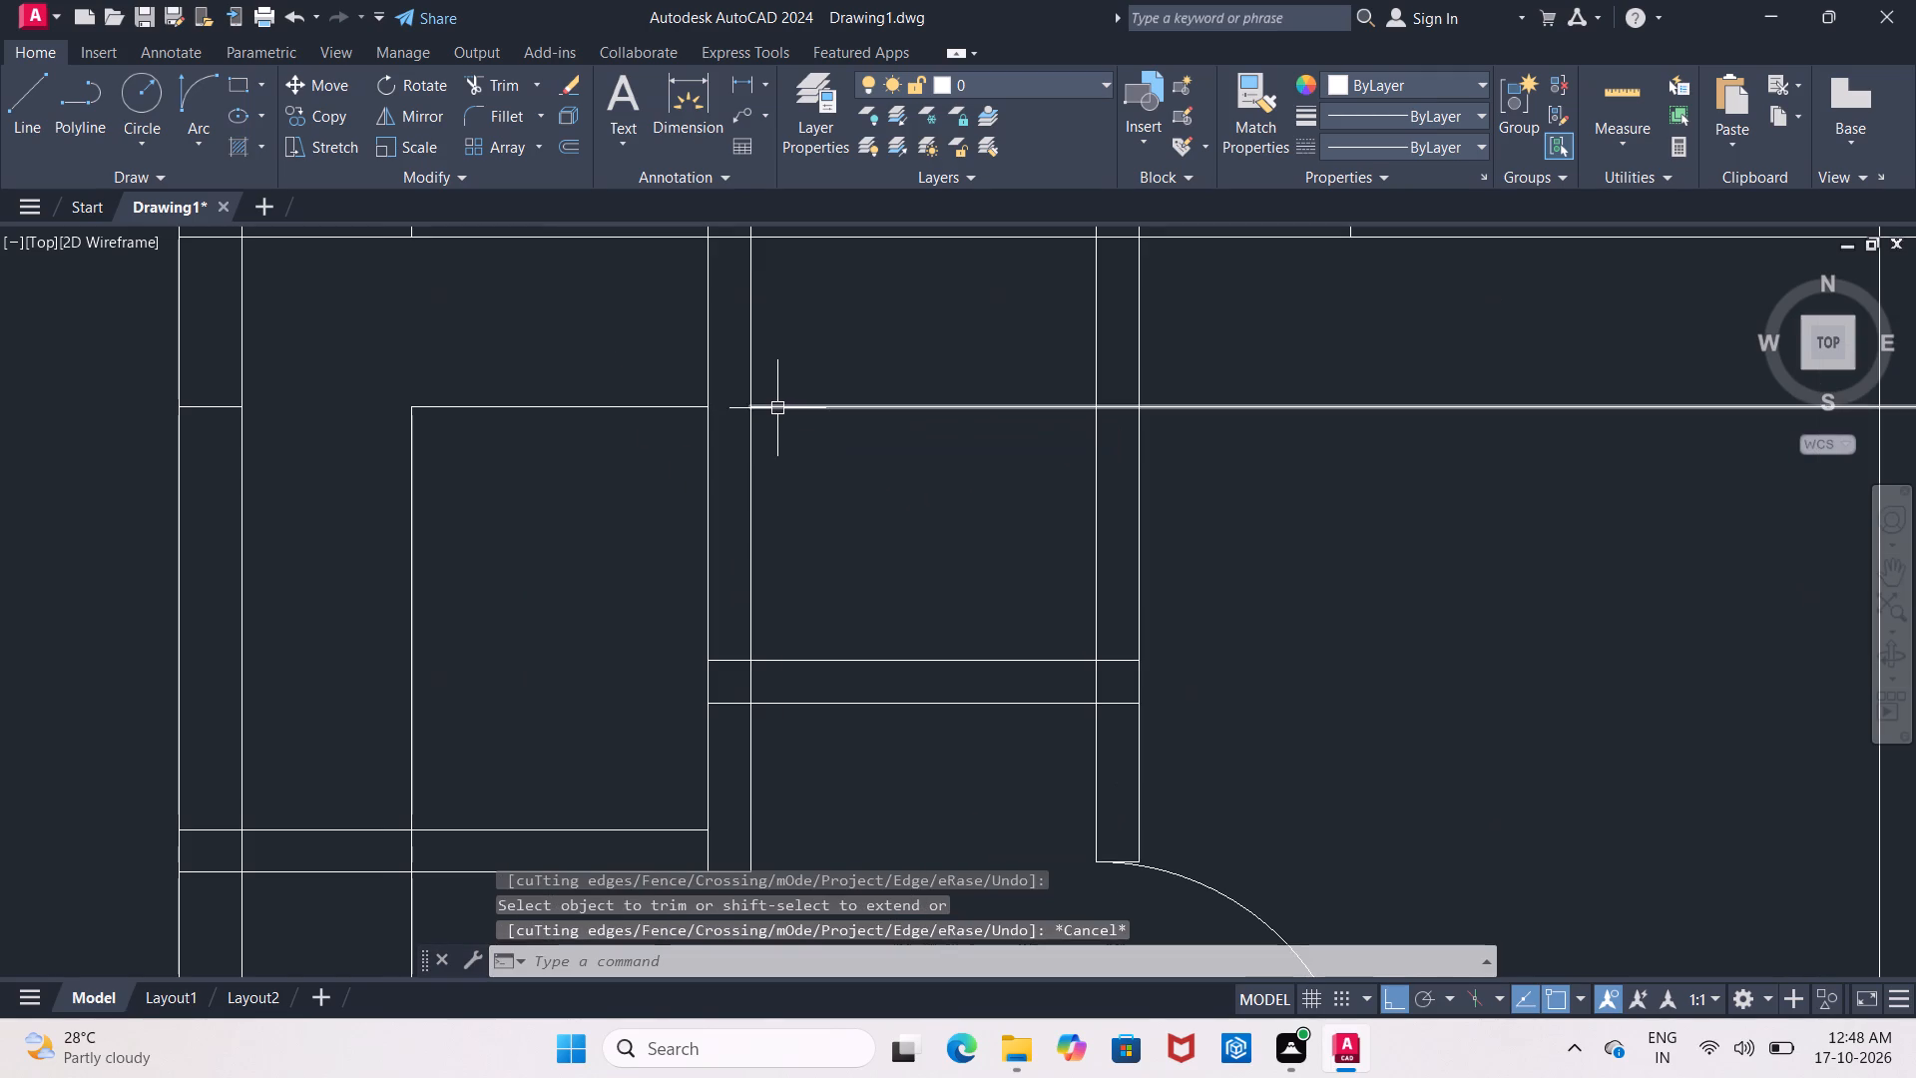
Erase the leftover horizontal offset pieces and the two short vertical lines in the top outer wall.
left_click(777, 408)
left_click(218, 407)
middle_click_drag(341, 381, 318, 544)
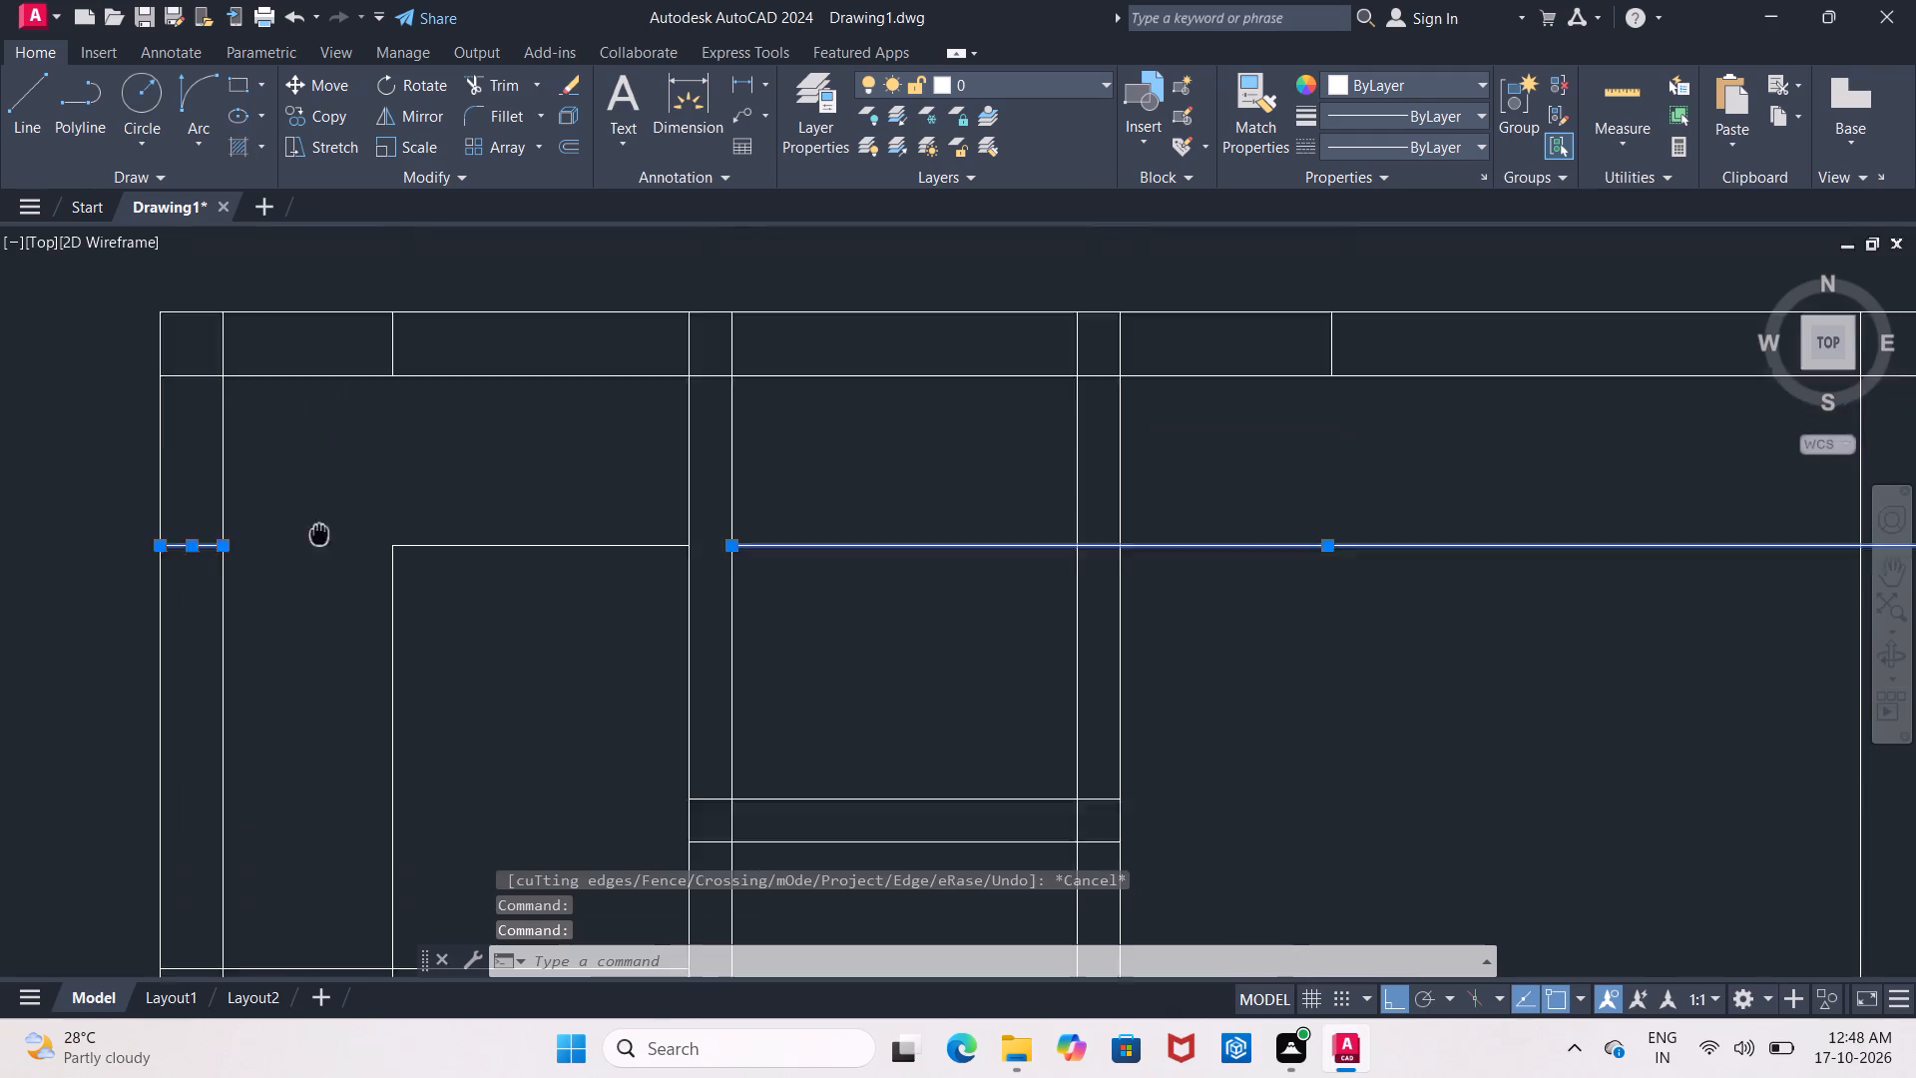
middle_click_drag(318, 544, 317, 549)
left_click(386, 371)
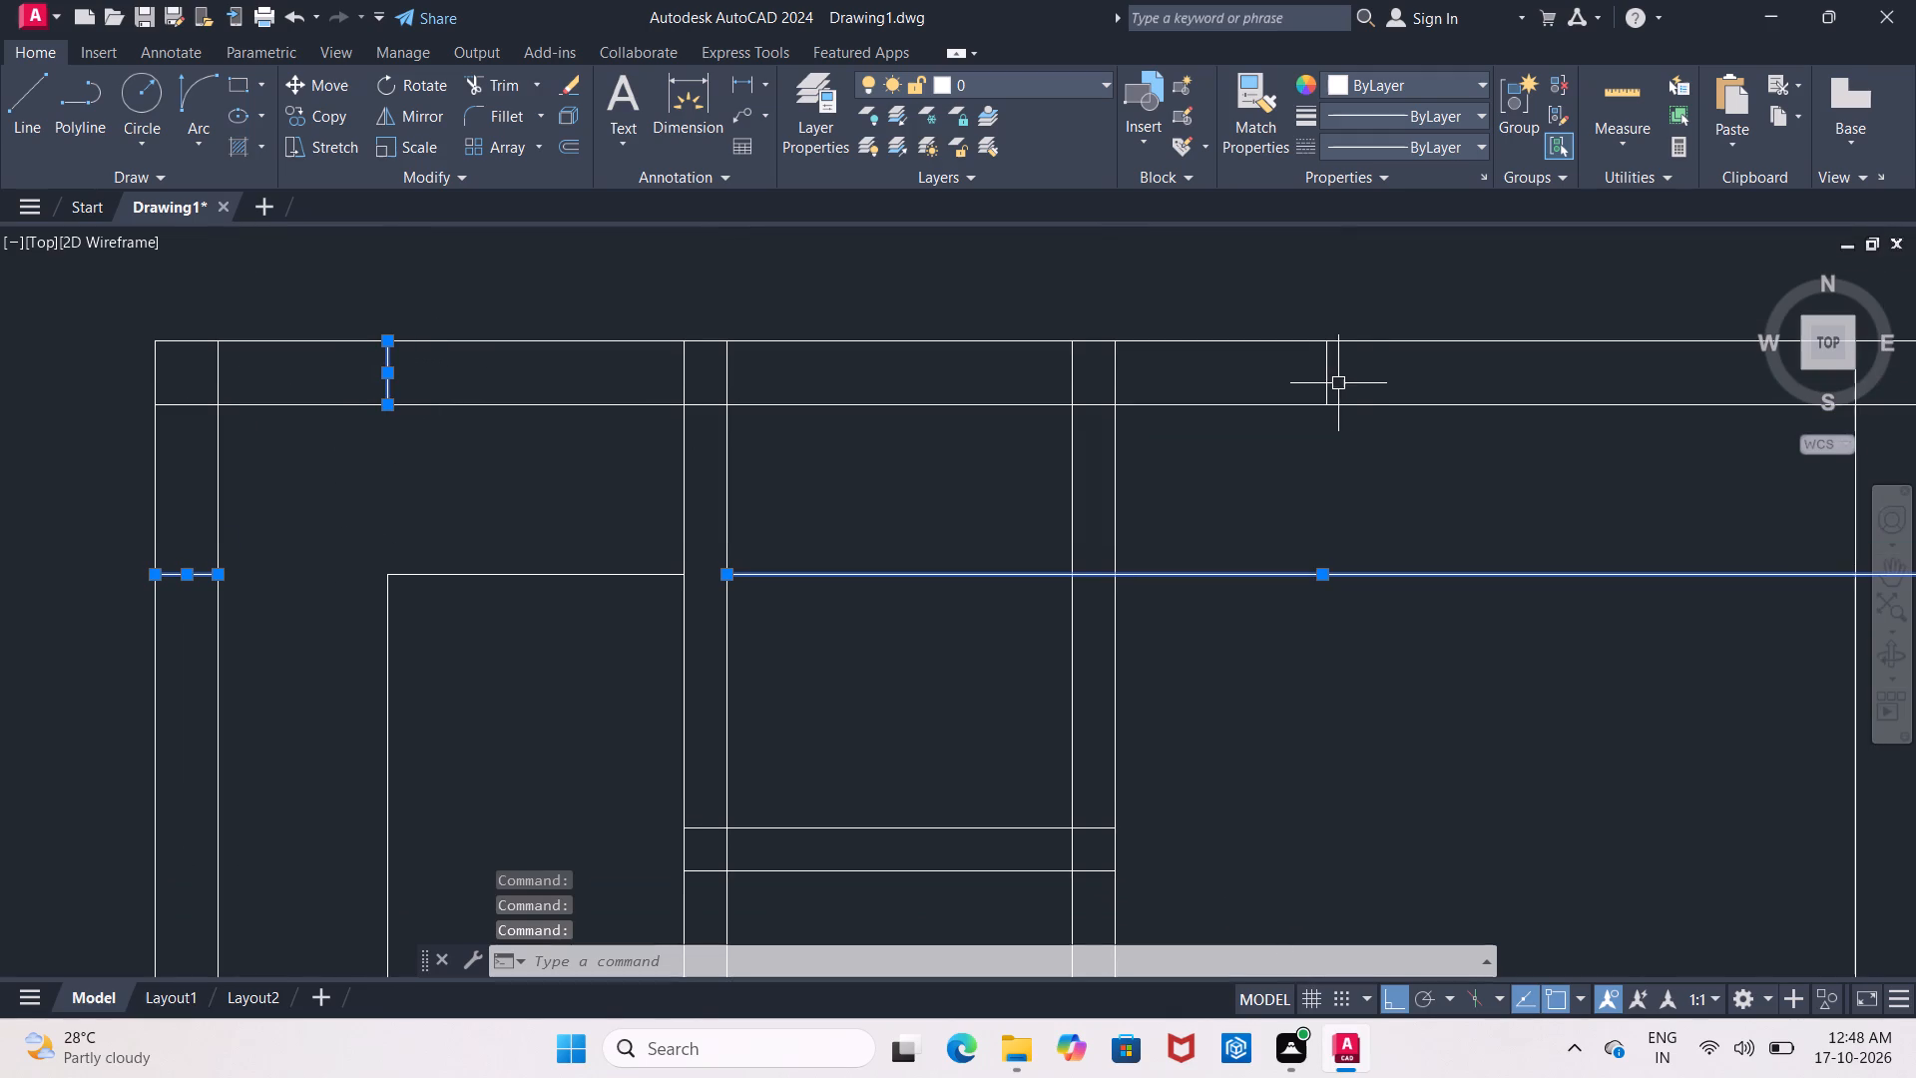
left_click(1329, 385)
key("Delete")
Trim the vertical offset line where it crosses the upper-left room's bottom wall and erase its remainder below that wall.
scroll(1316, 409, "down", 3)
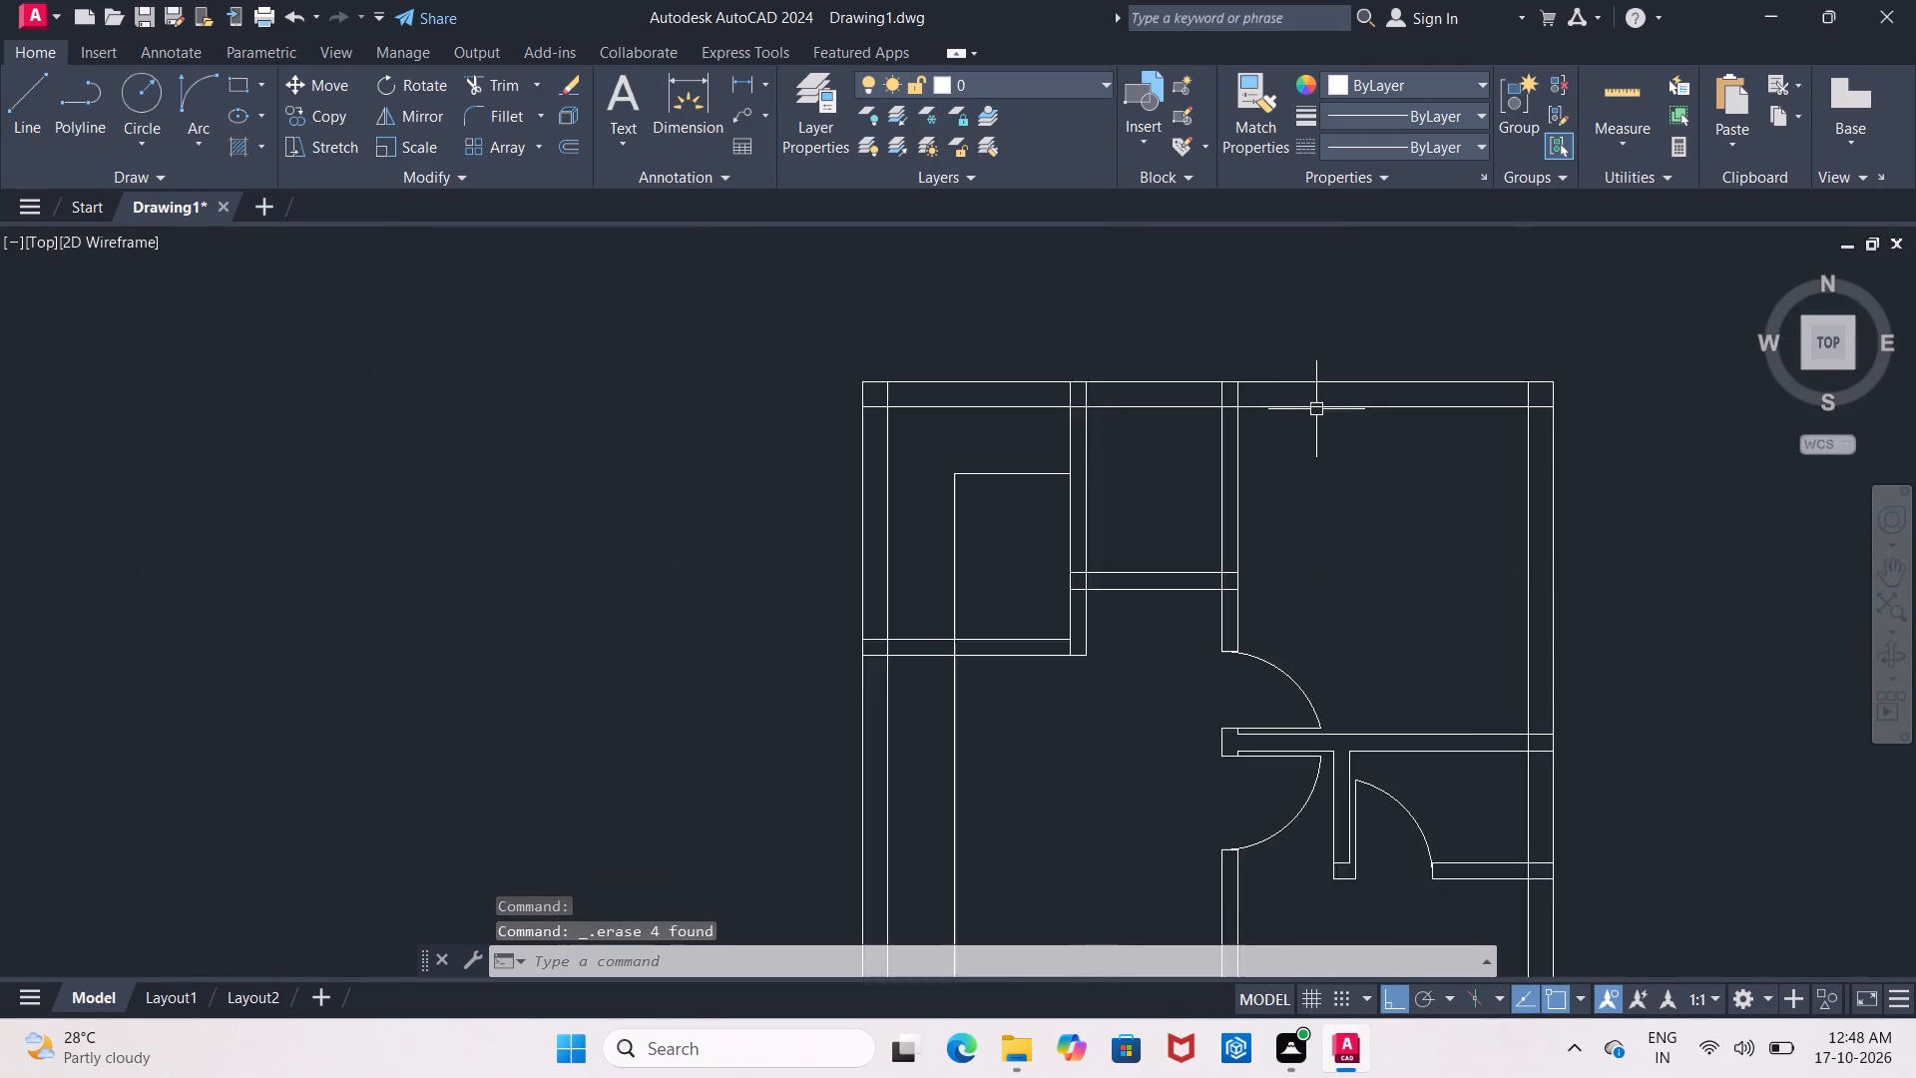
middle_click_drag(1149, 610, 1100, 564)
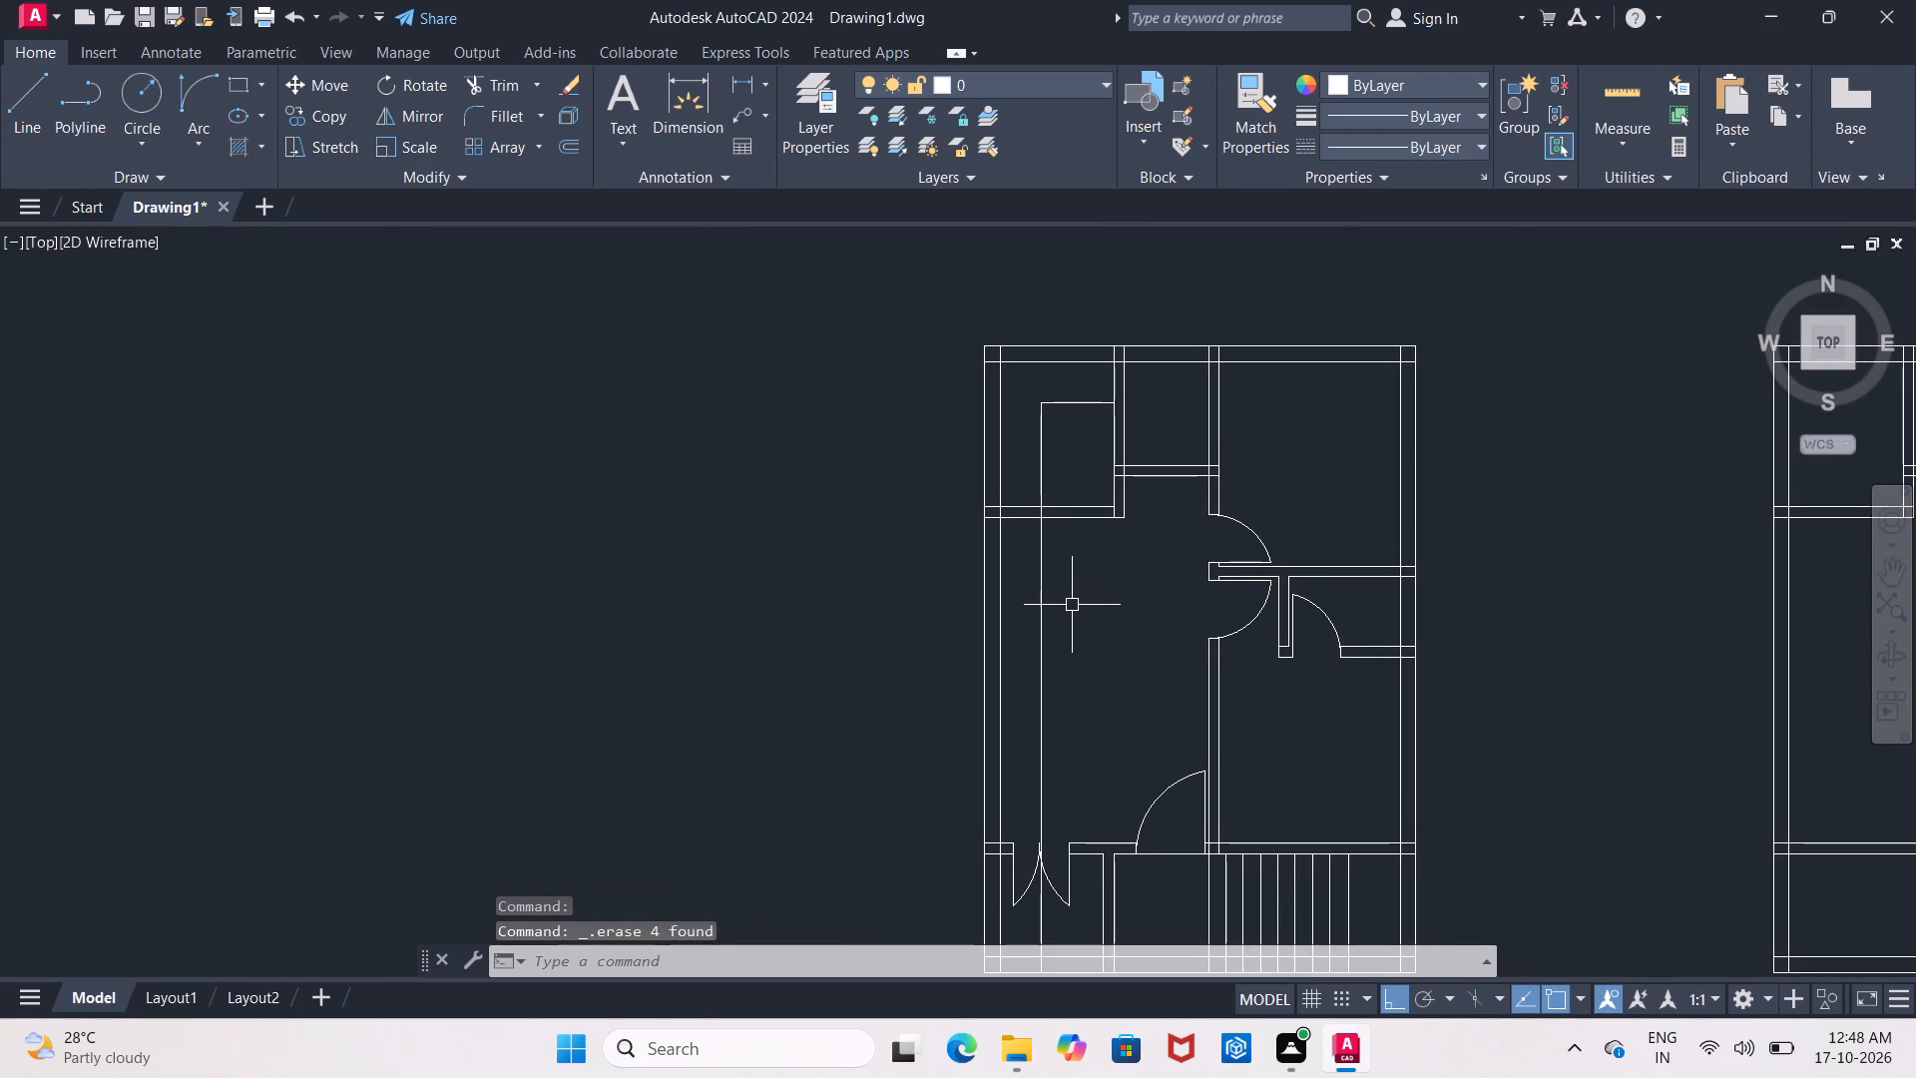
key("t")
key("r")
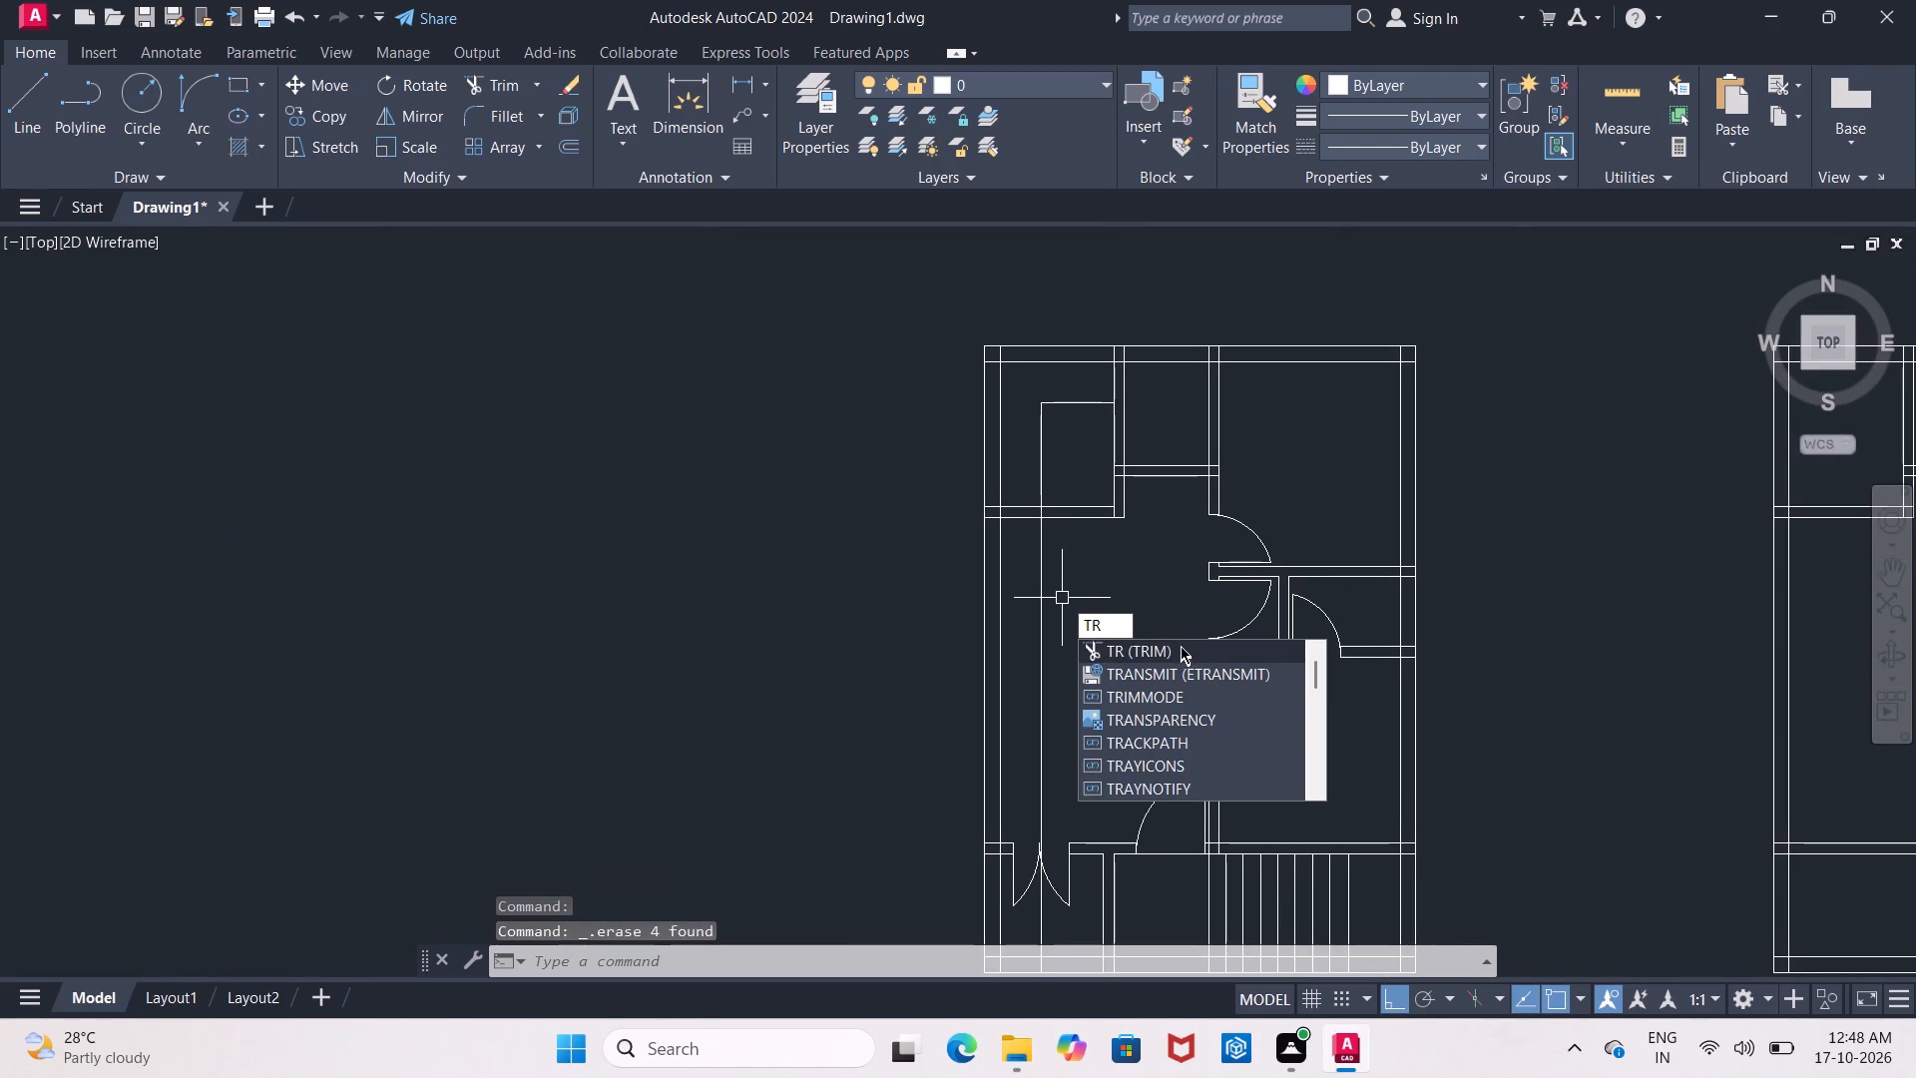
key("Return")
key("Return")
scroll(1042, 574, "up", 2)
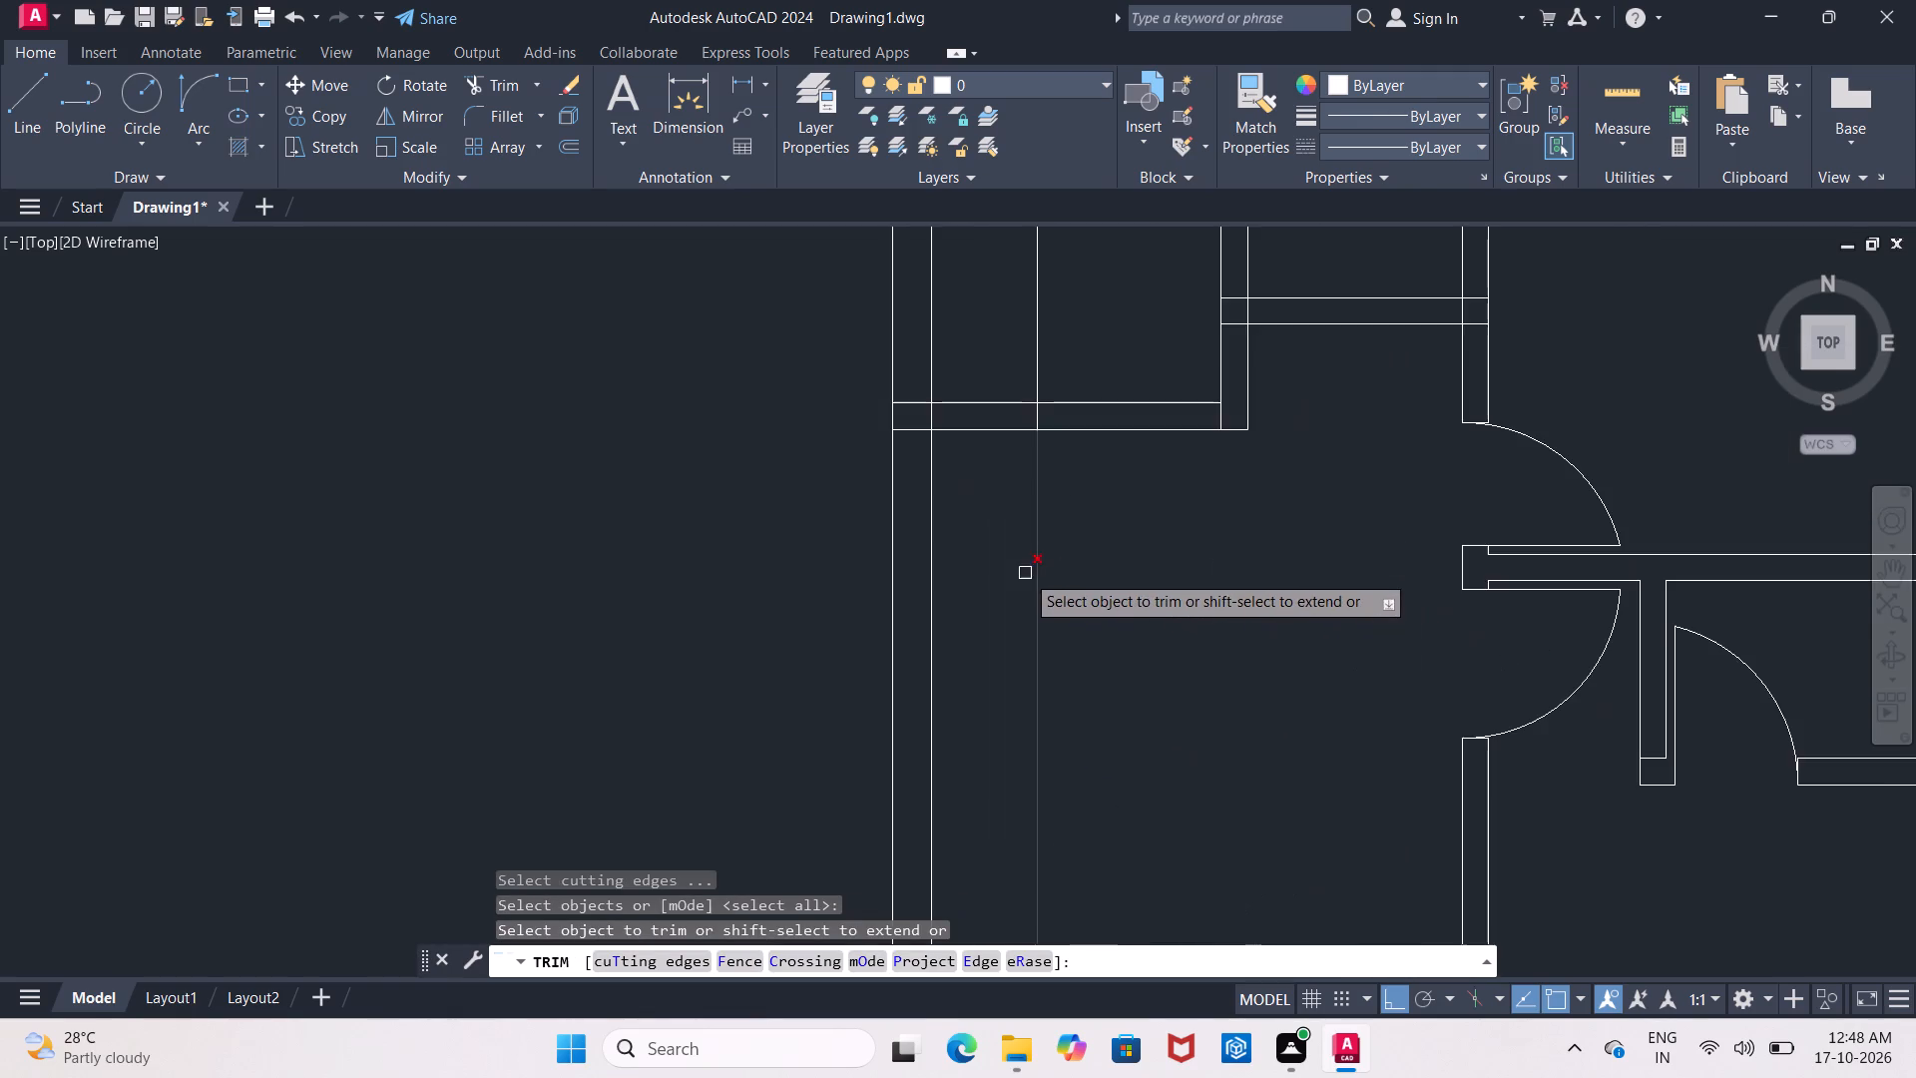
scroll(1040, 551, "up", 1)
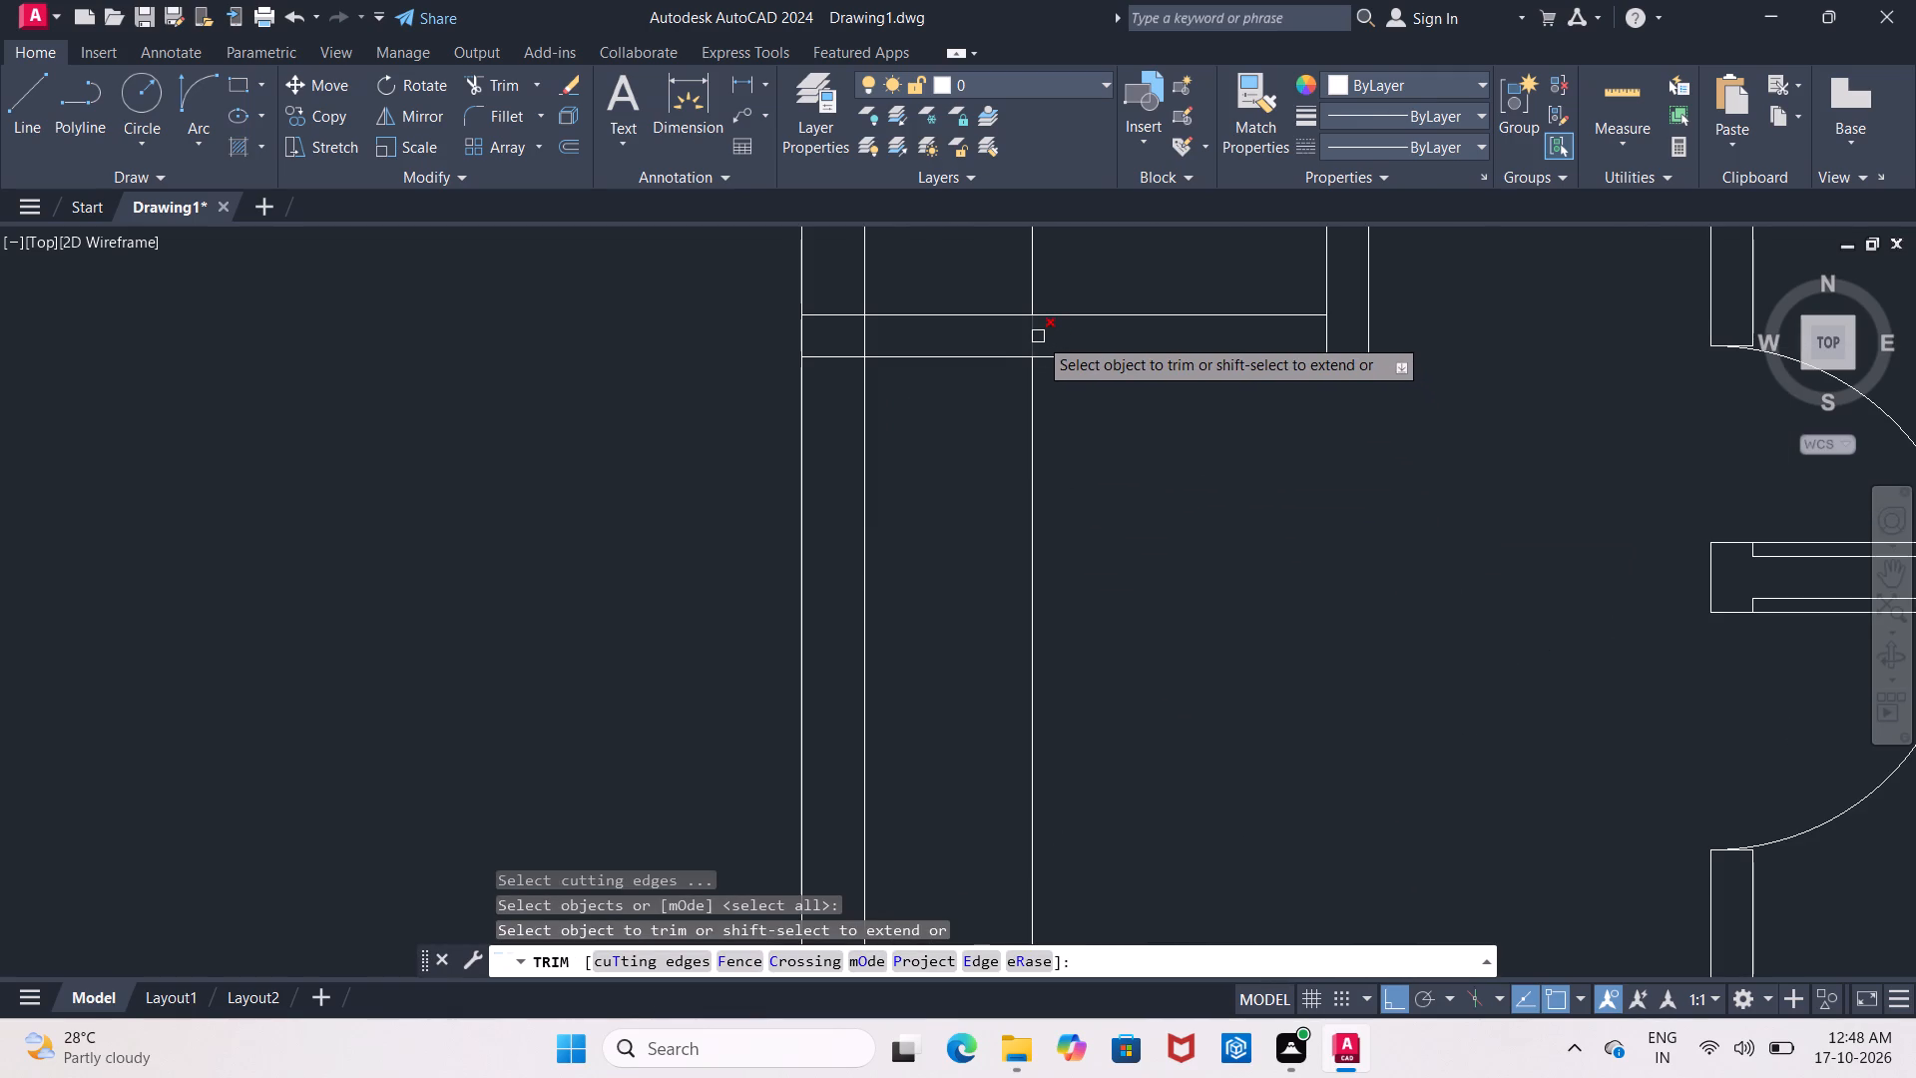
left_click(1038, 336)
double_click(1028, 453)
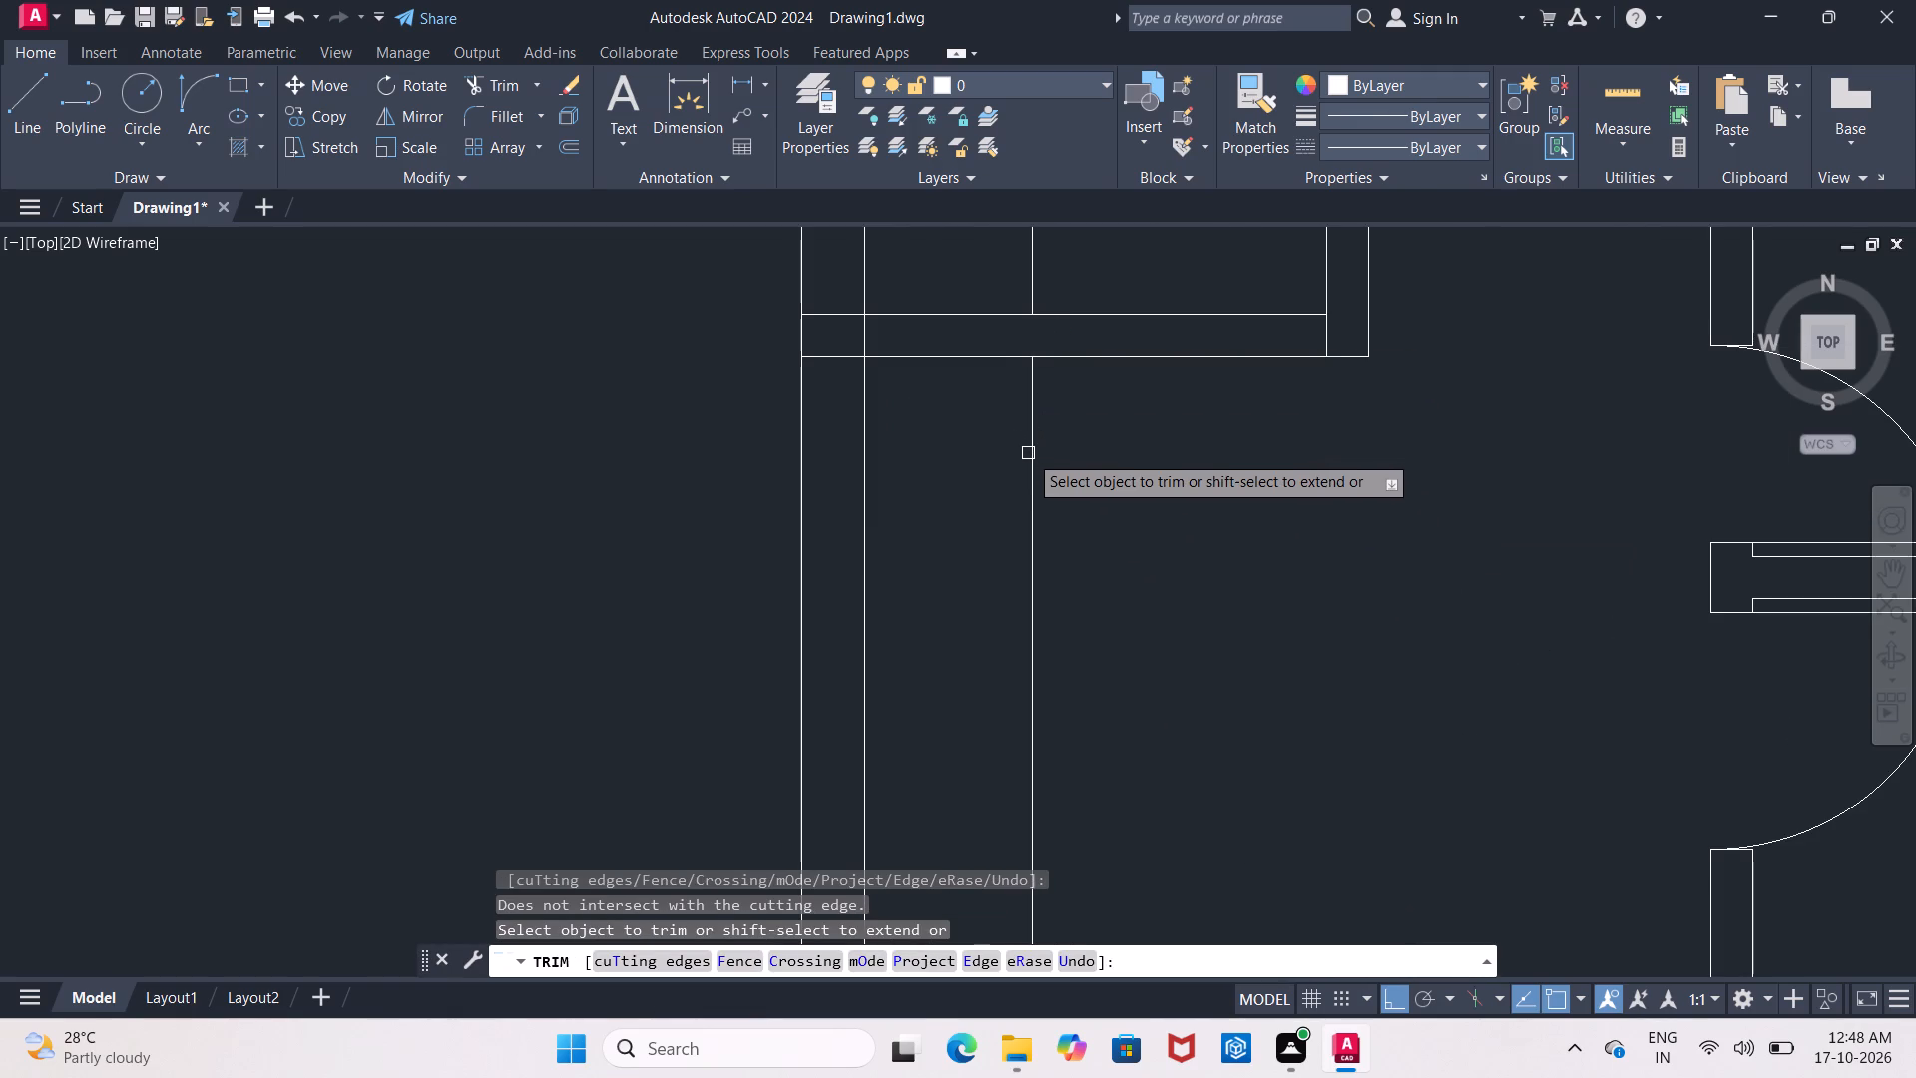
key("Escape")
left_click(1028, 453)
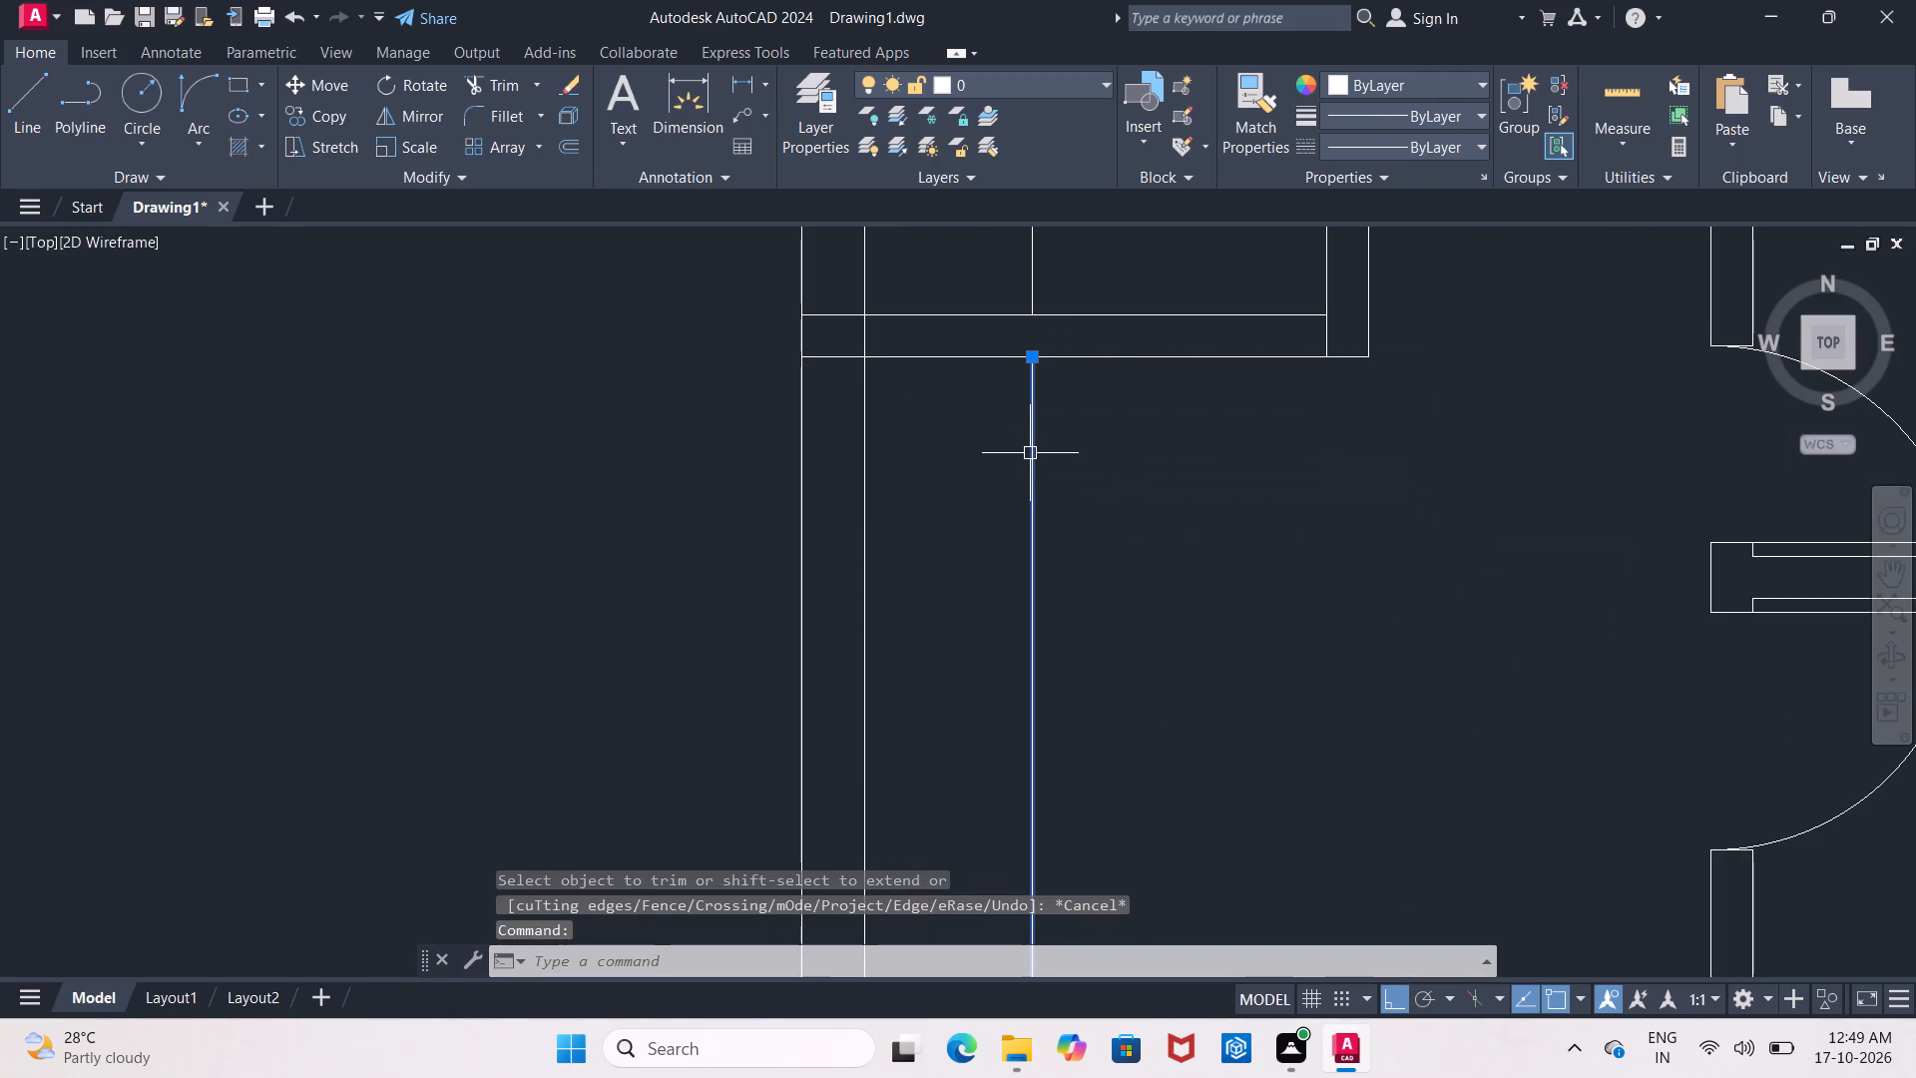
key("Delete")
Offset the vertical outline line inside the upper-left room 4" to the right.
scroll(1034, 465, "down", 1)
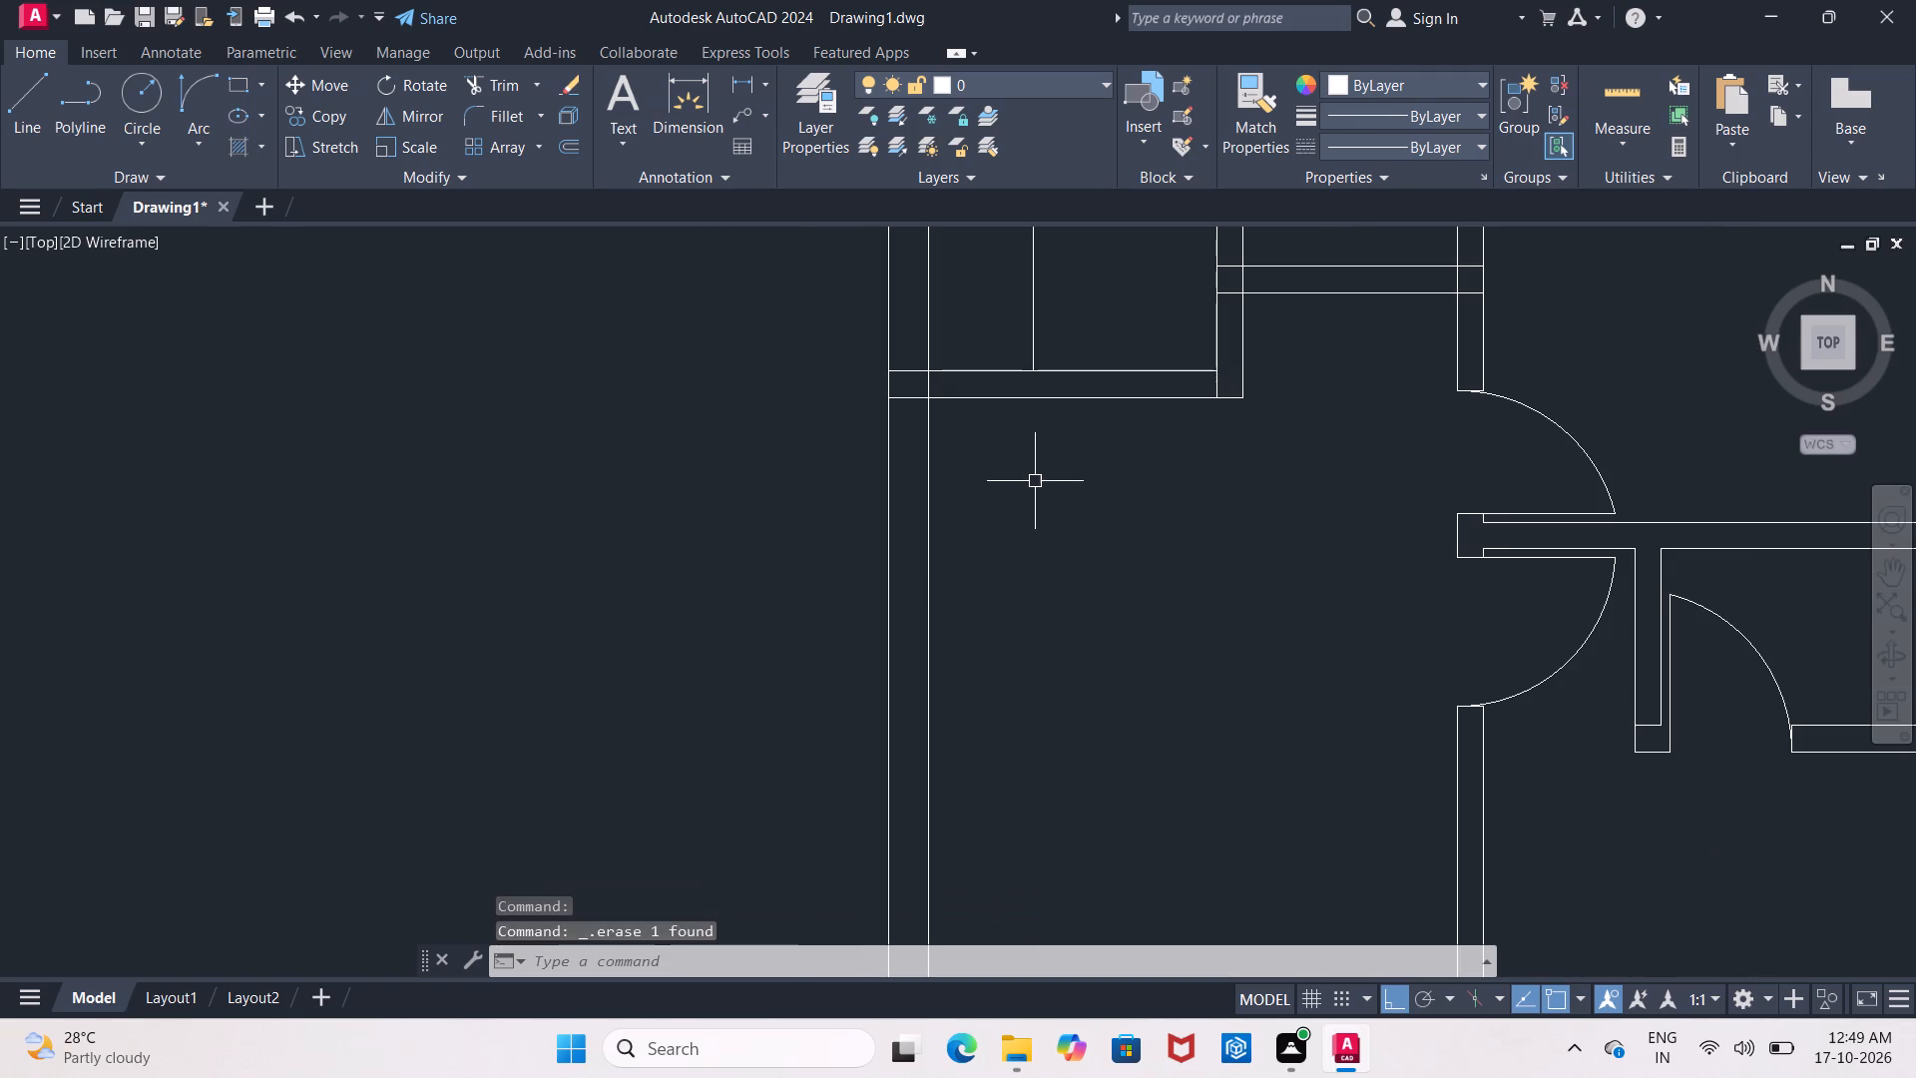
scroll(1032, 486, "down", 1)
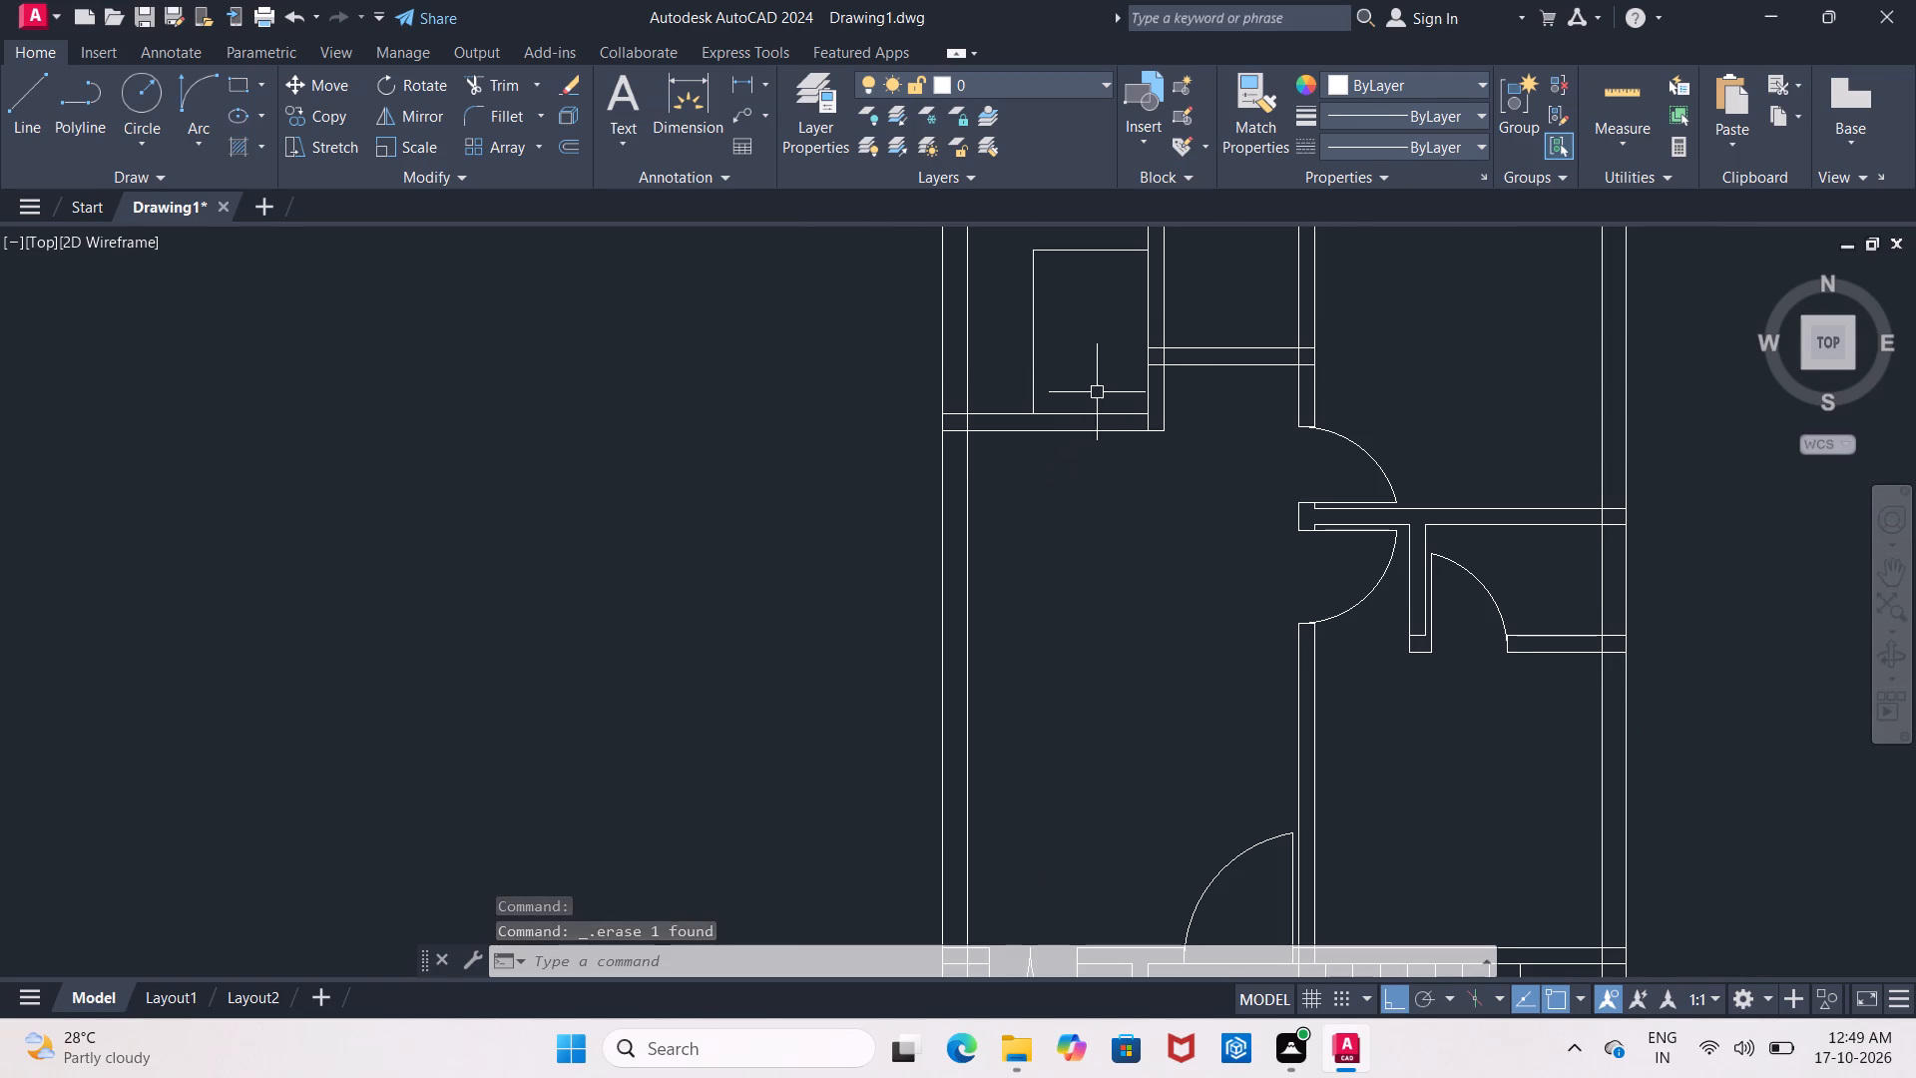
scroll(1079, 406, "up", 3)
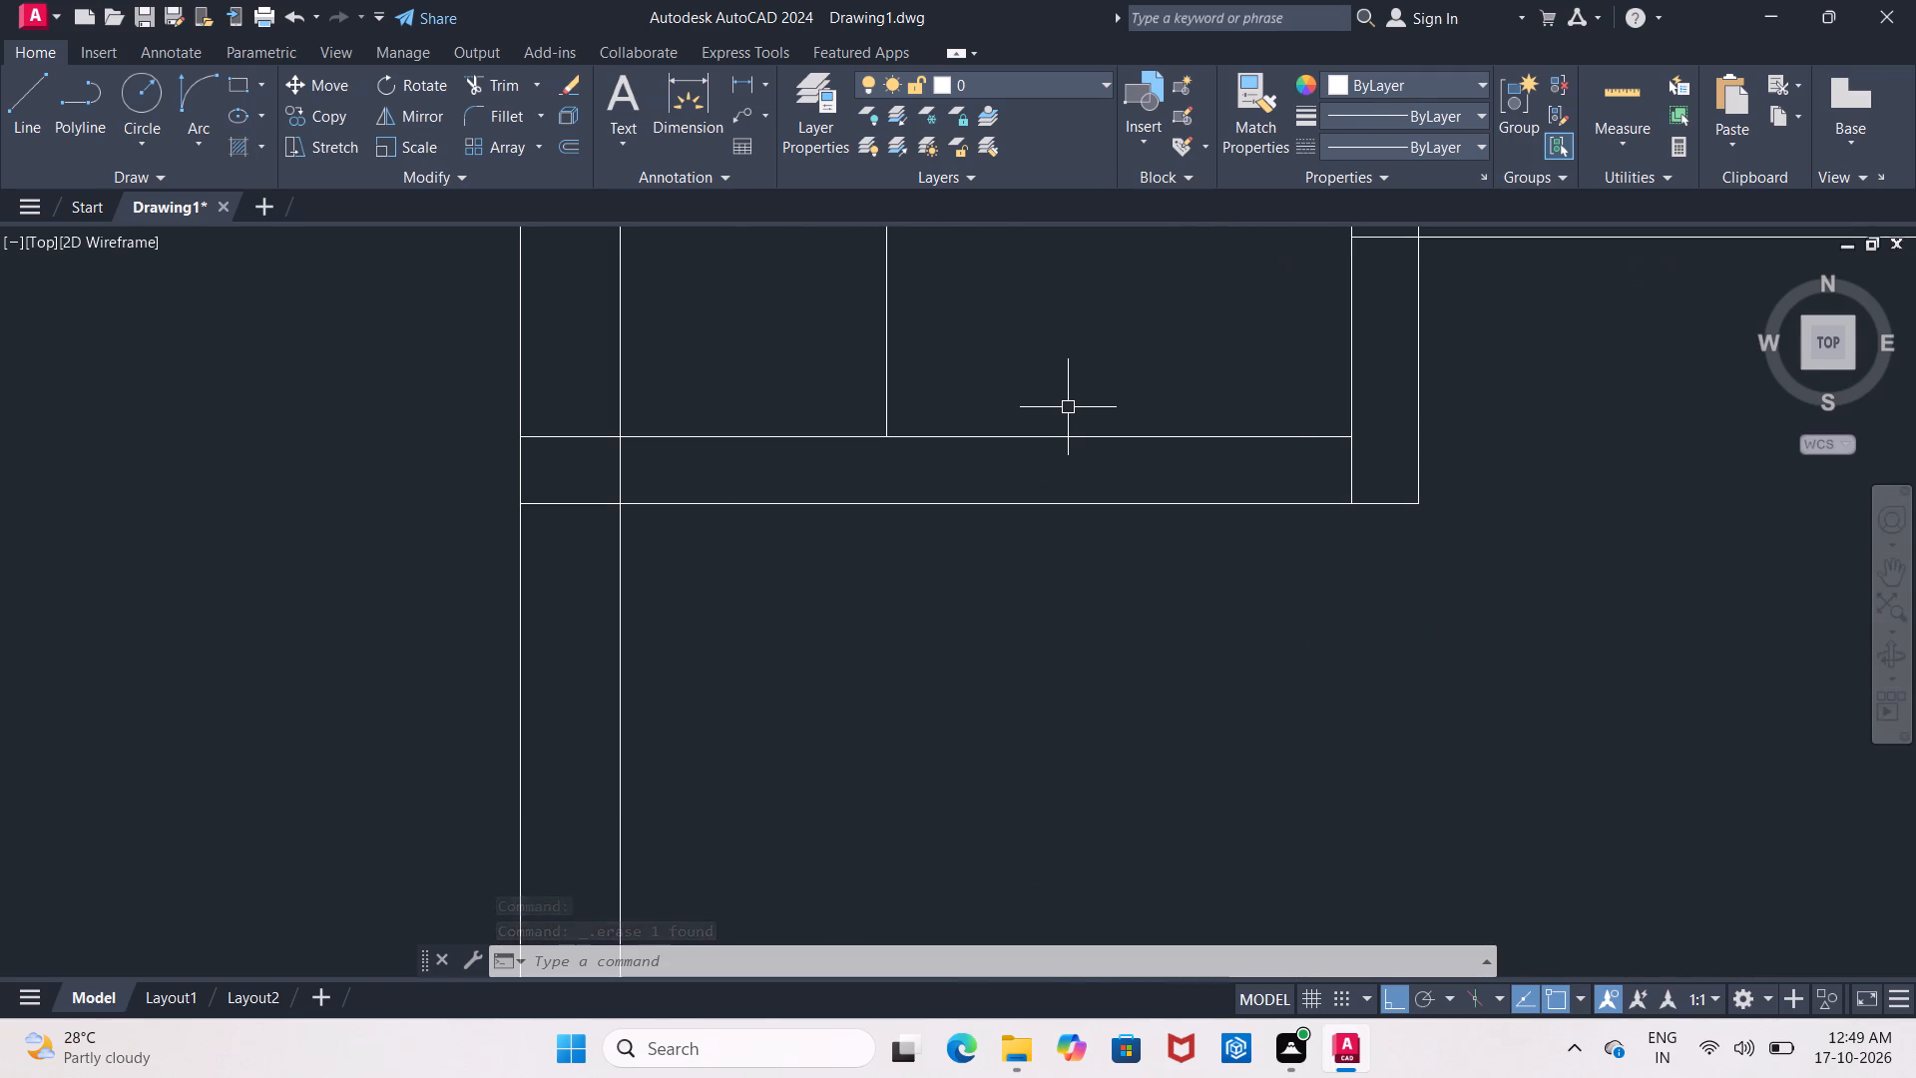
key("Escape")
key("o")
key("Return")
type("4\"")
key("Return")
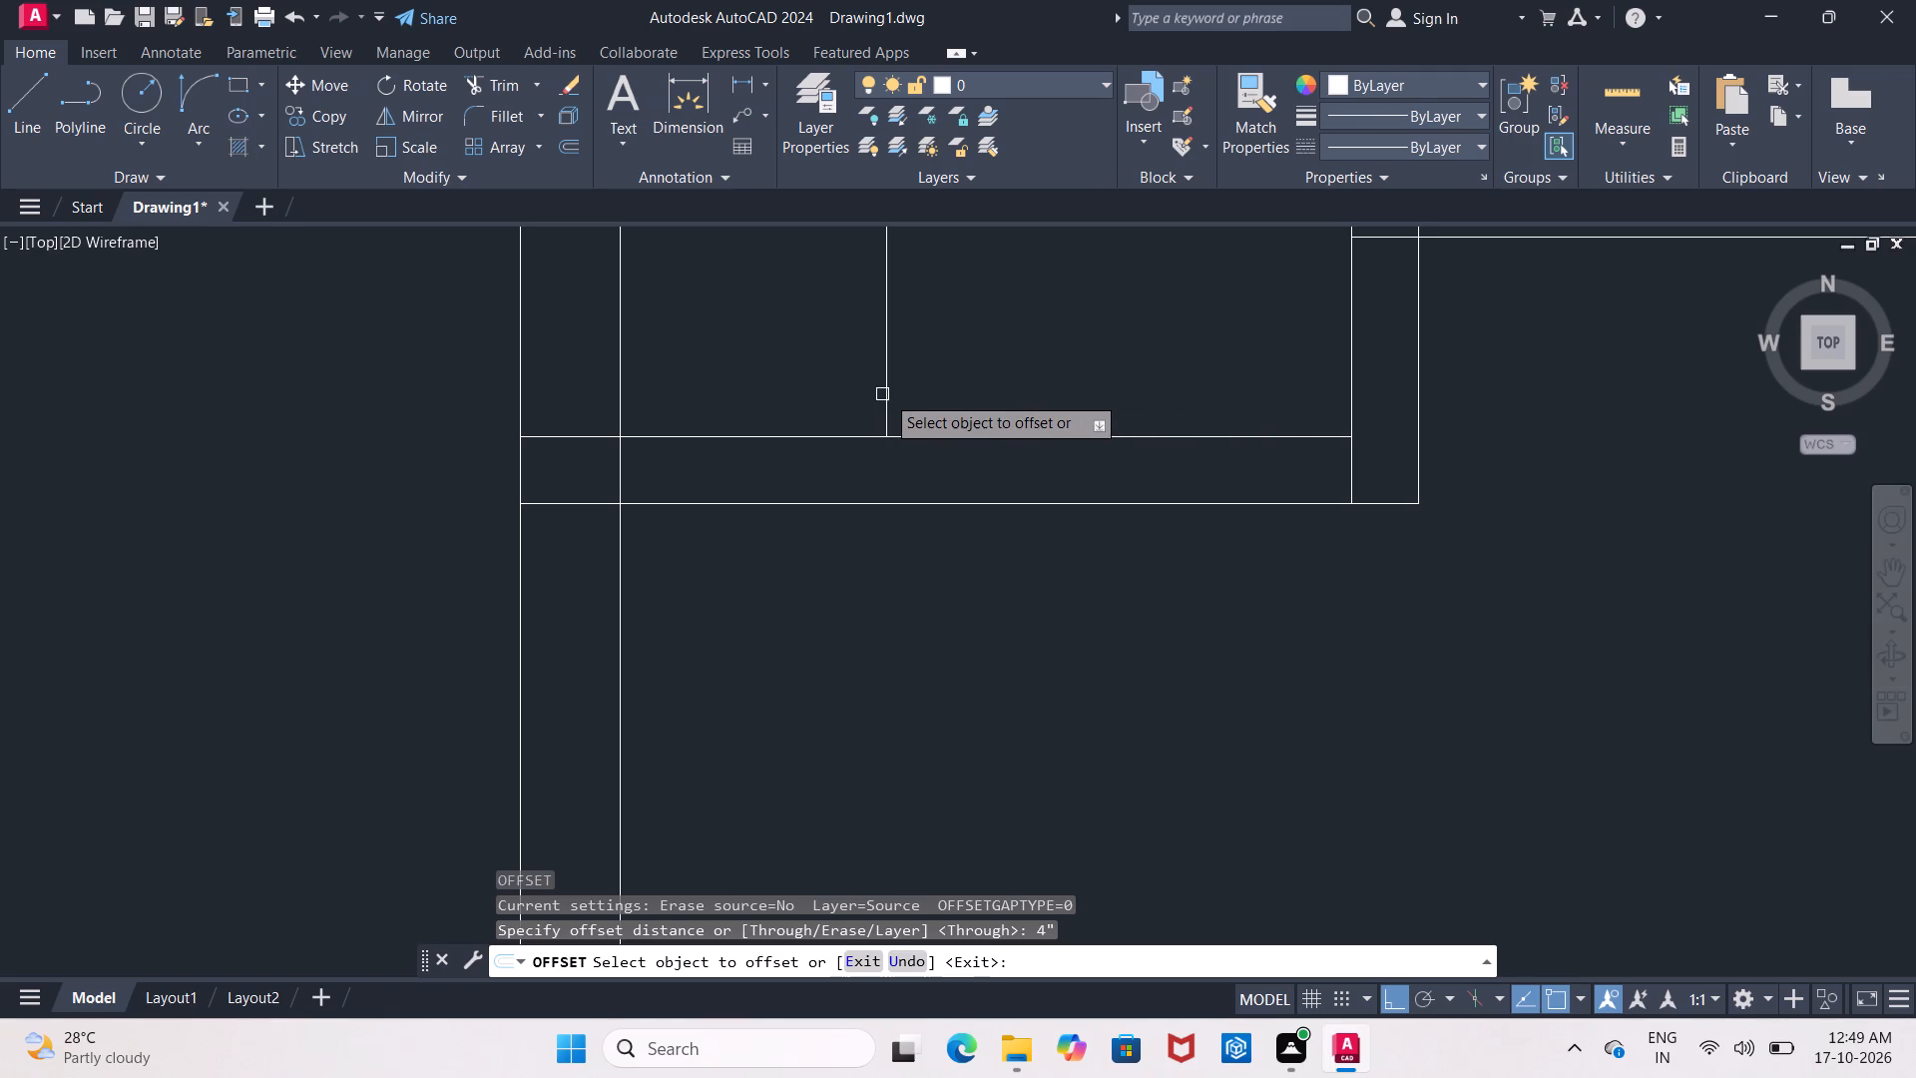
left_click(882, 401)
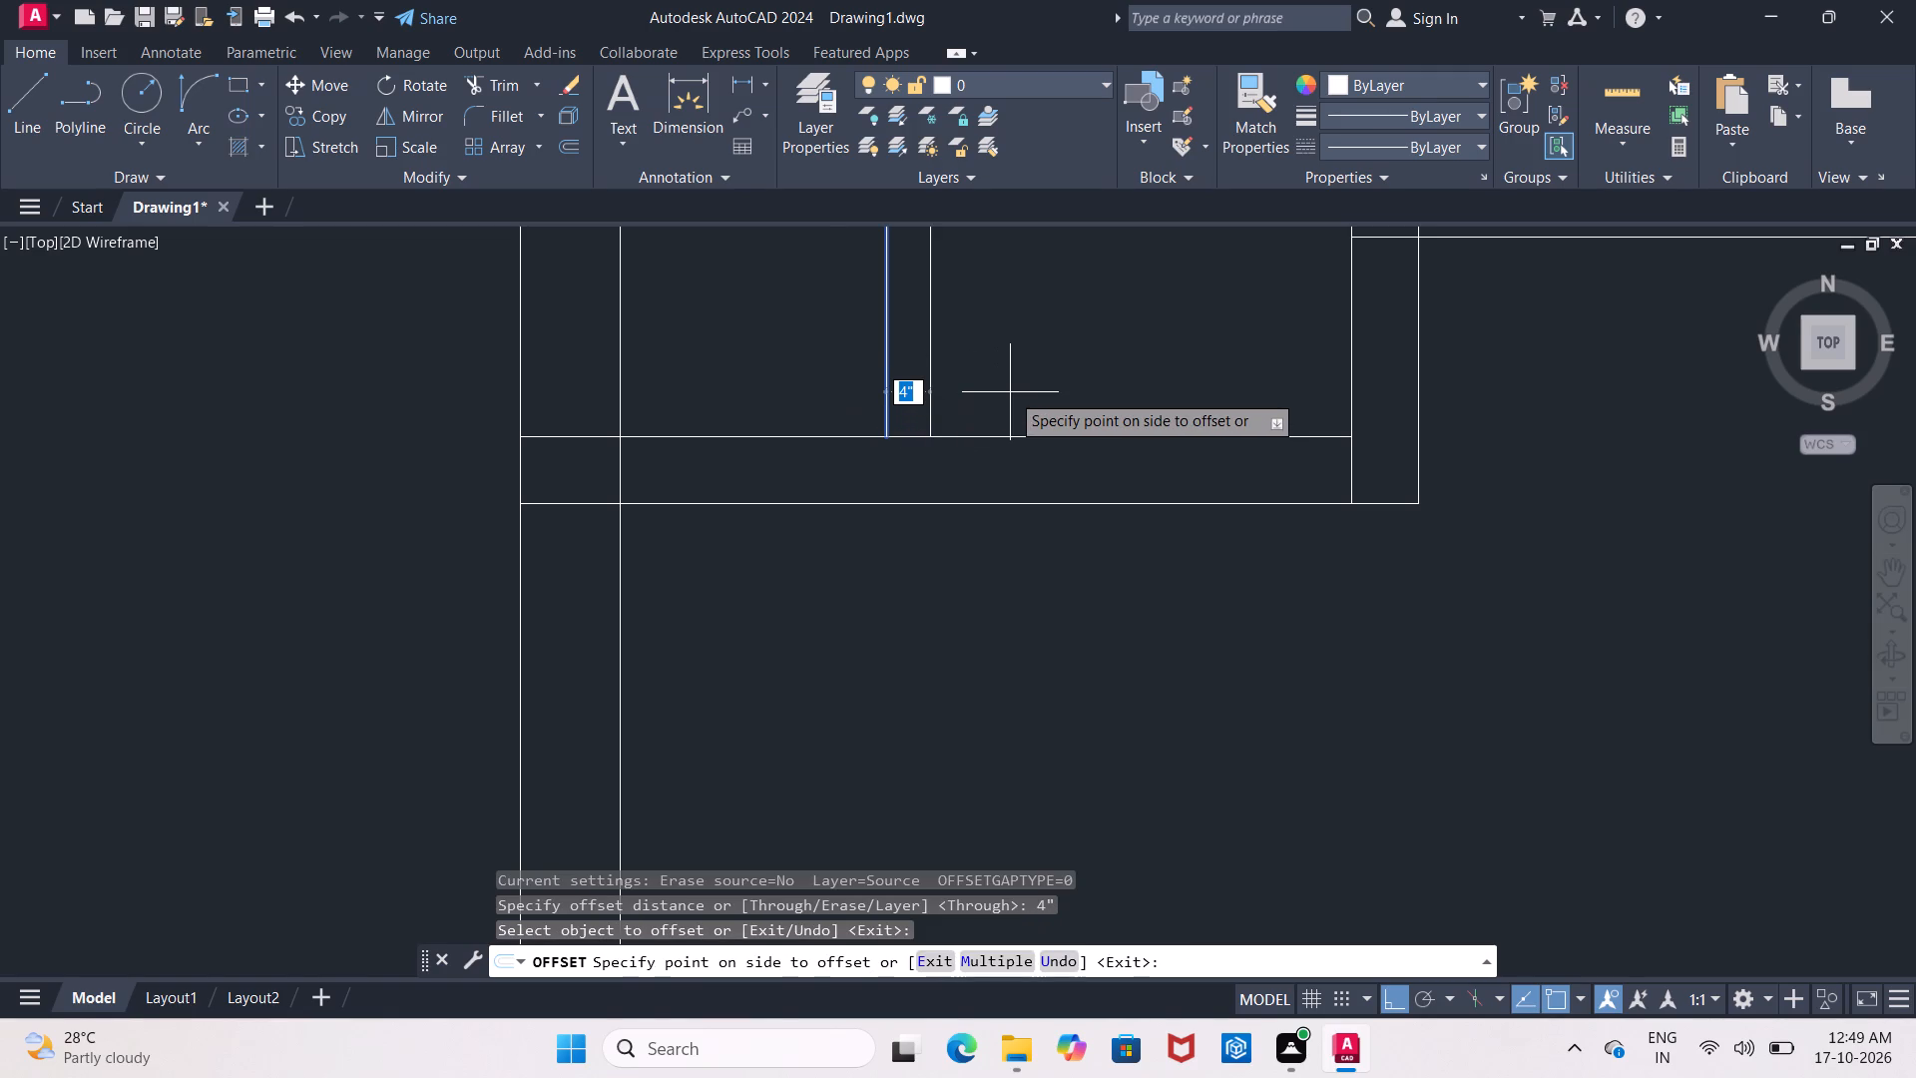
left_click(1014, 392)
key("Escape")
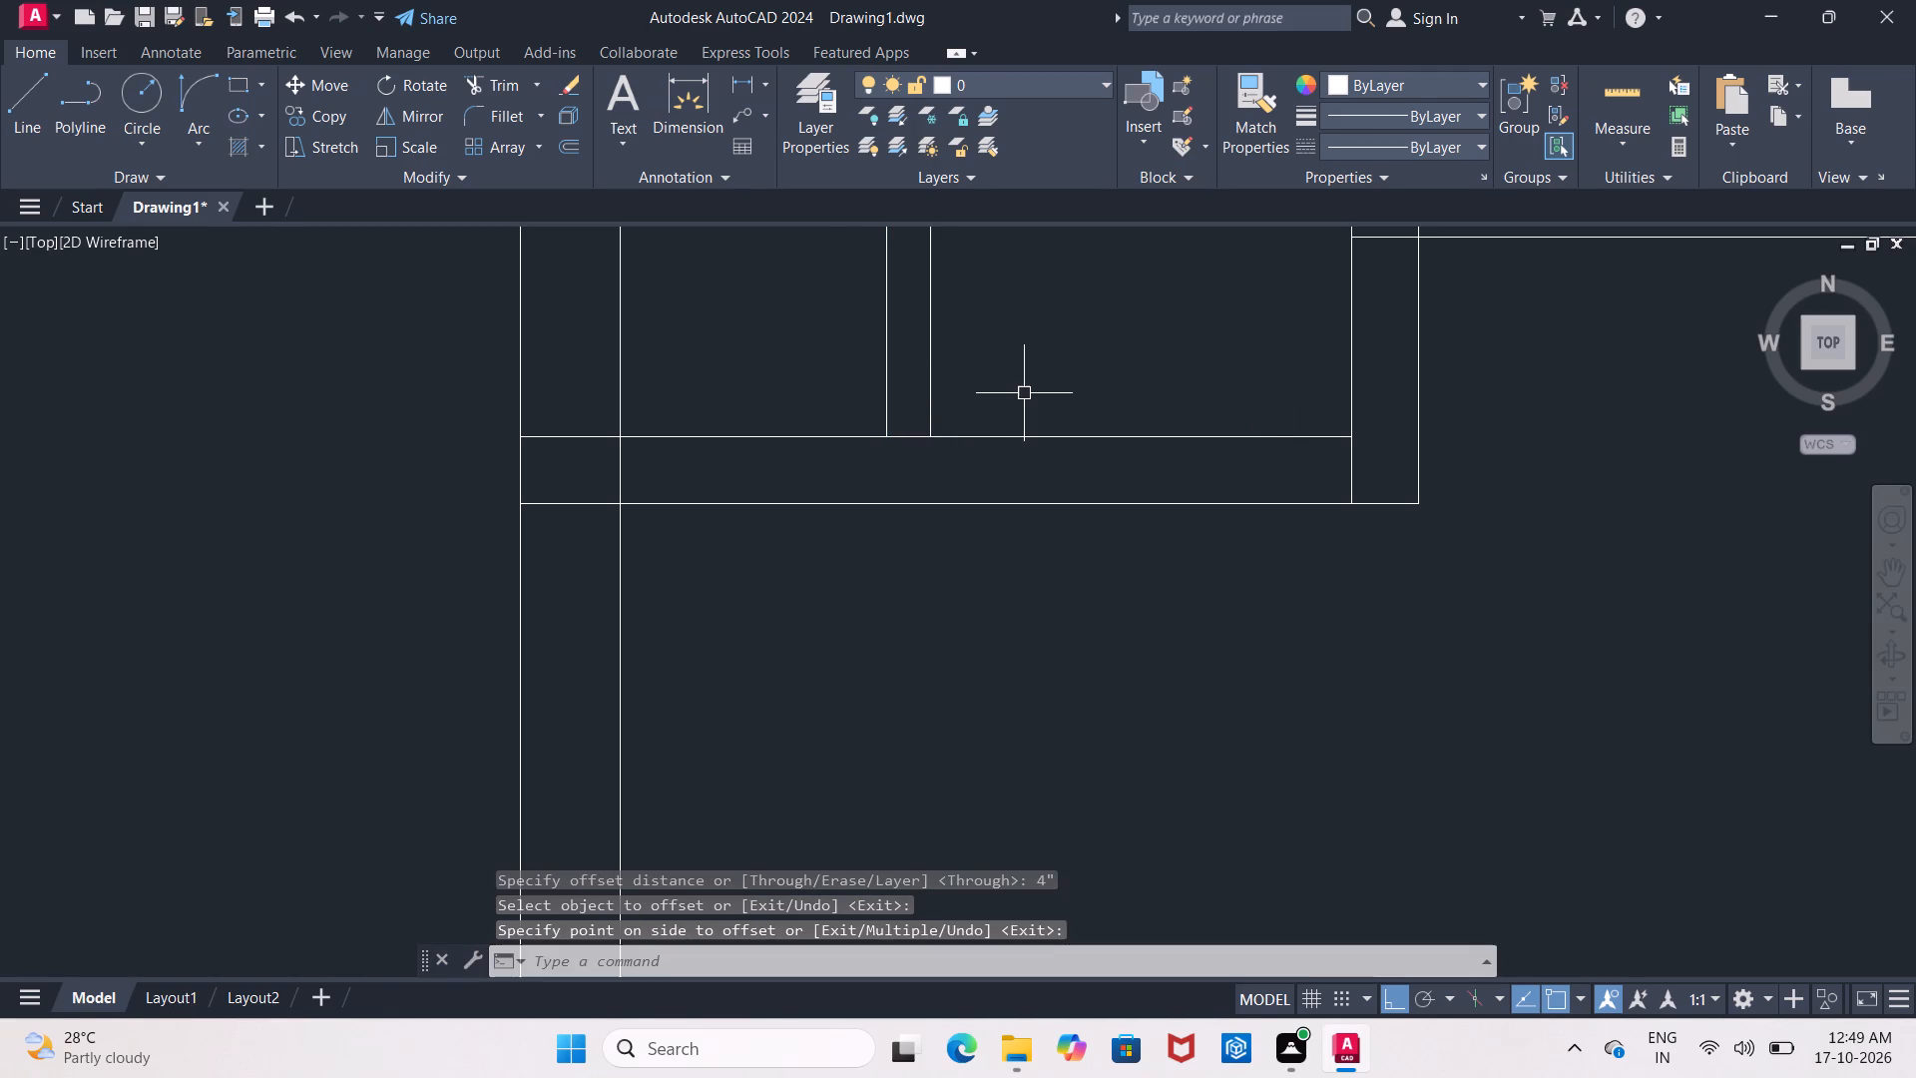
Extend the new 4" offset line down through the bottom wall to its lower face.
type("ex")
key("Return")
key("Return")
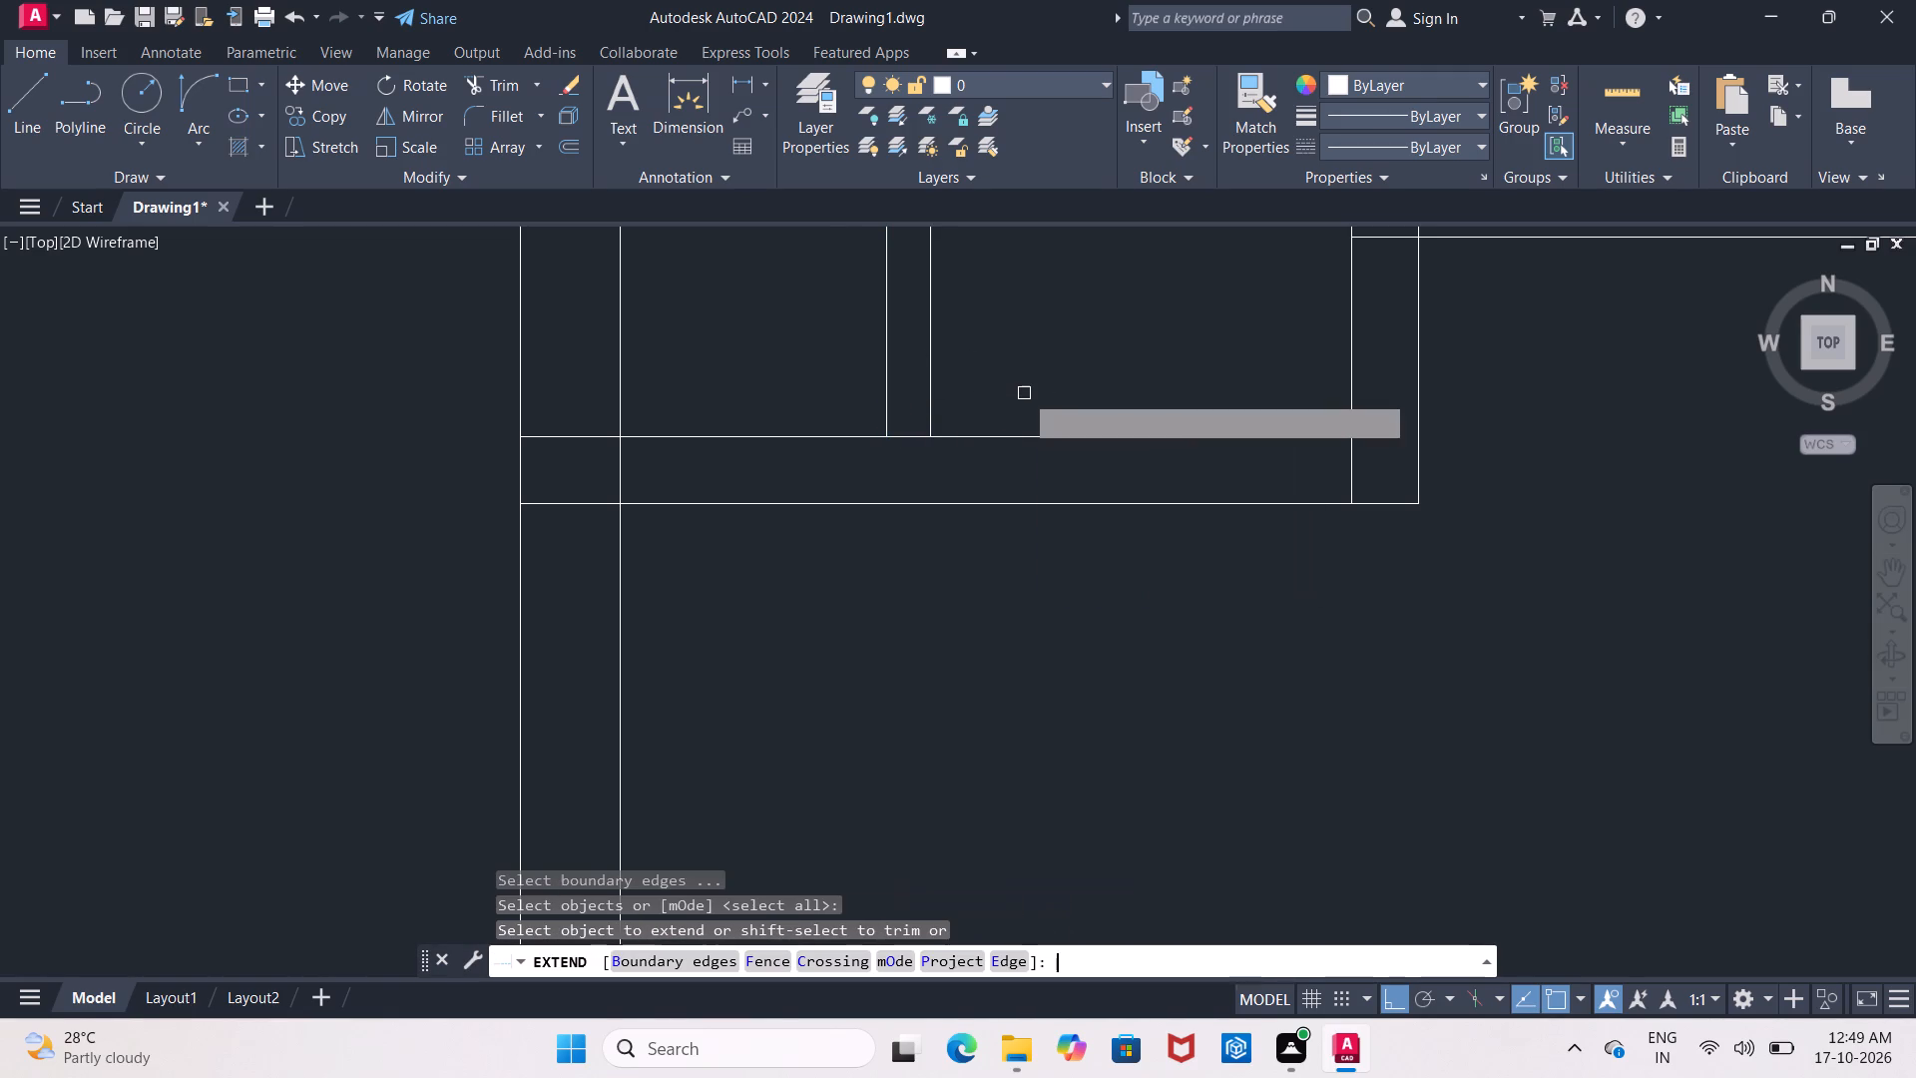
left_click(929, 397)
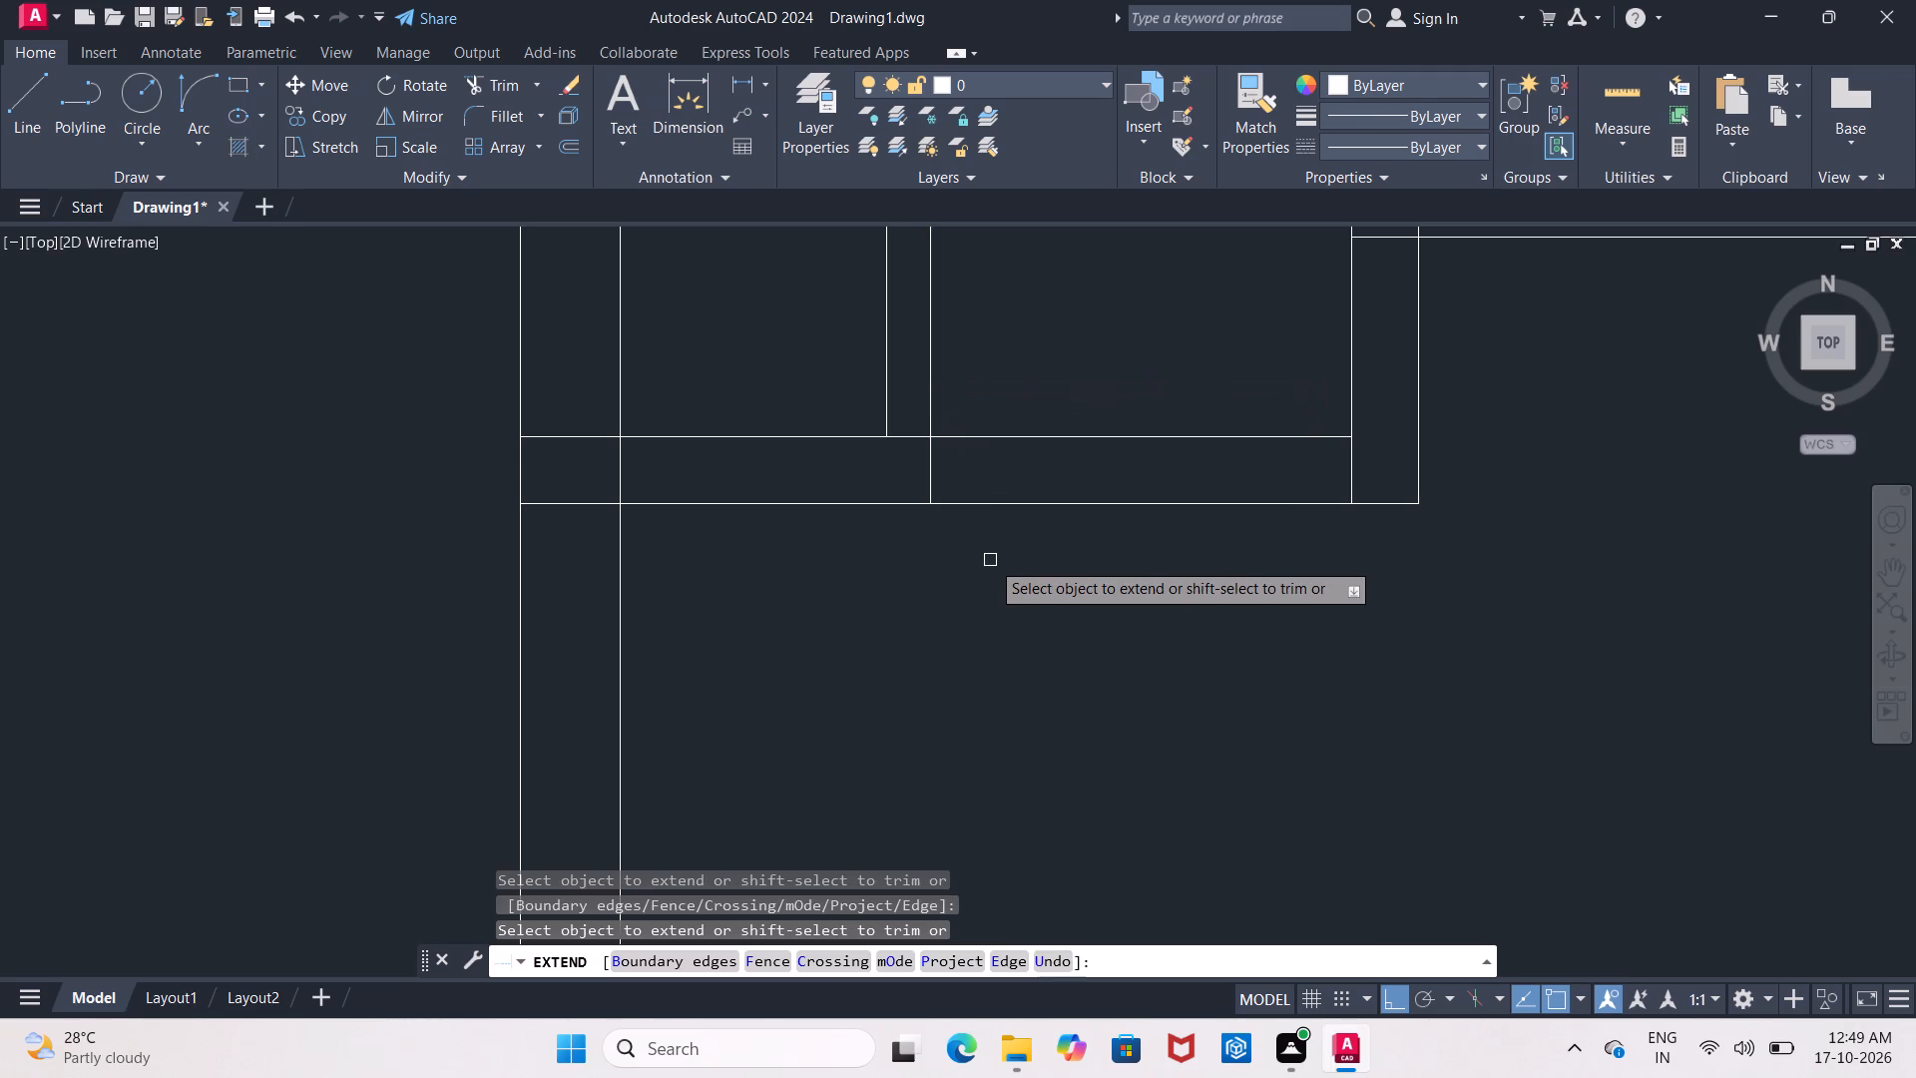
middle_click_drag(991, 576, 979, 631)
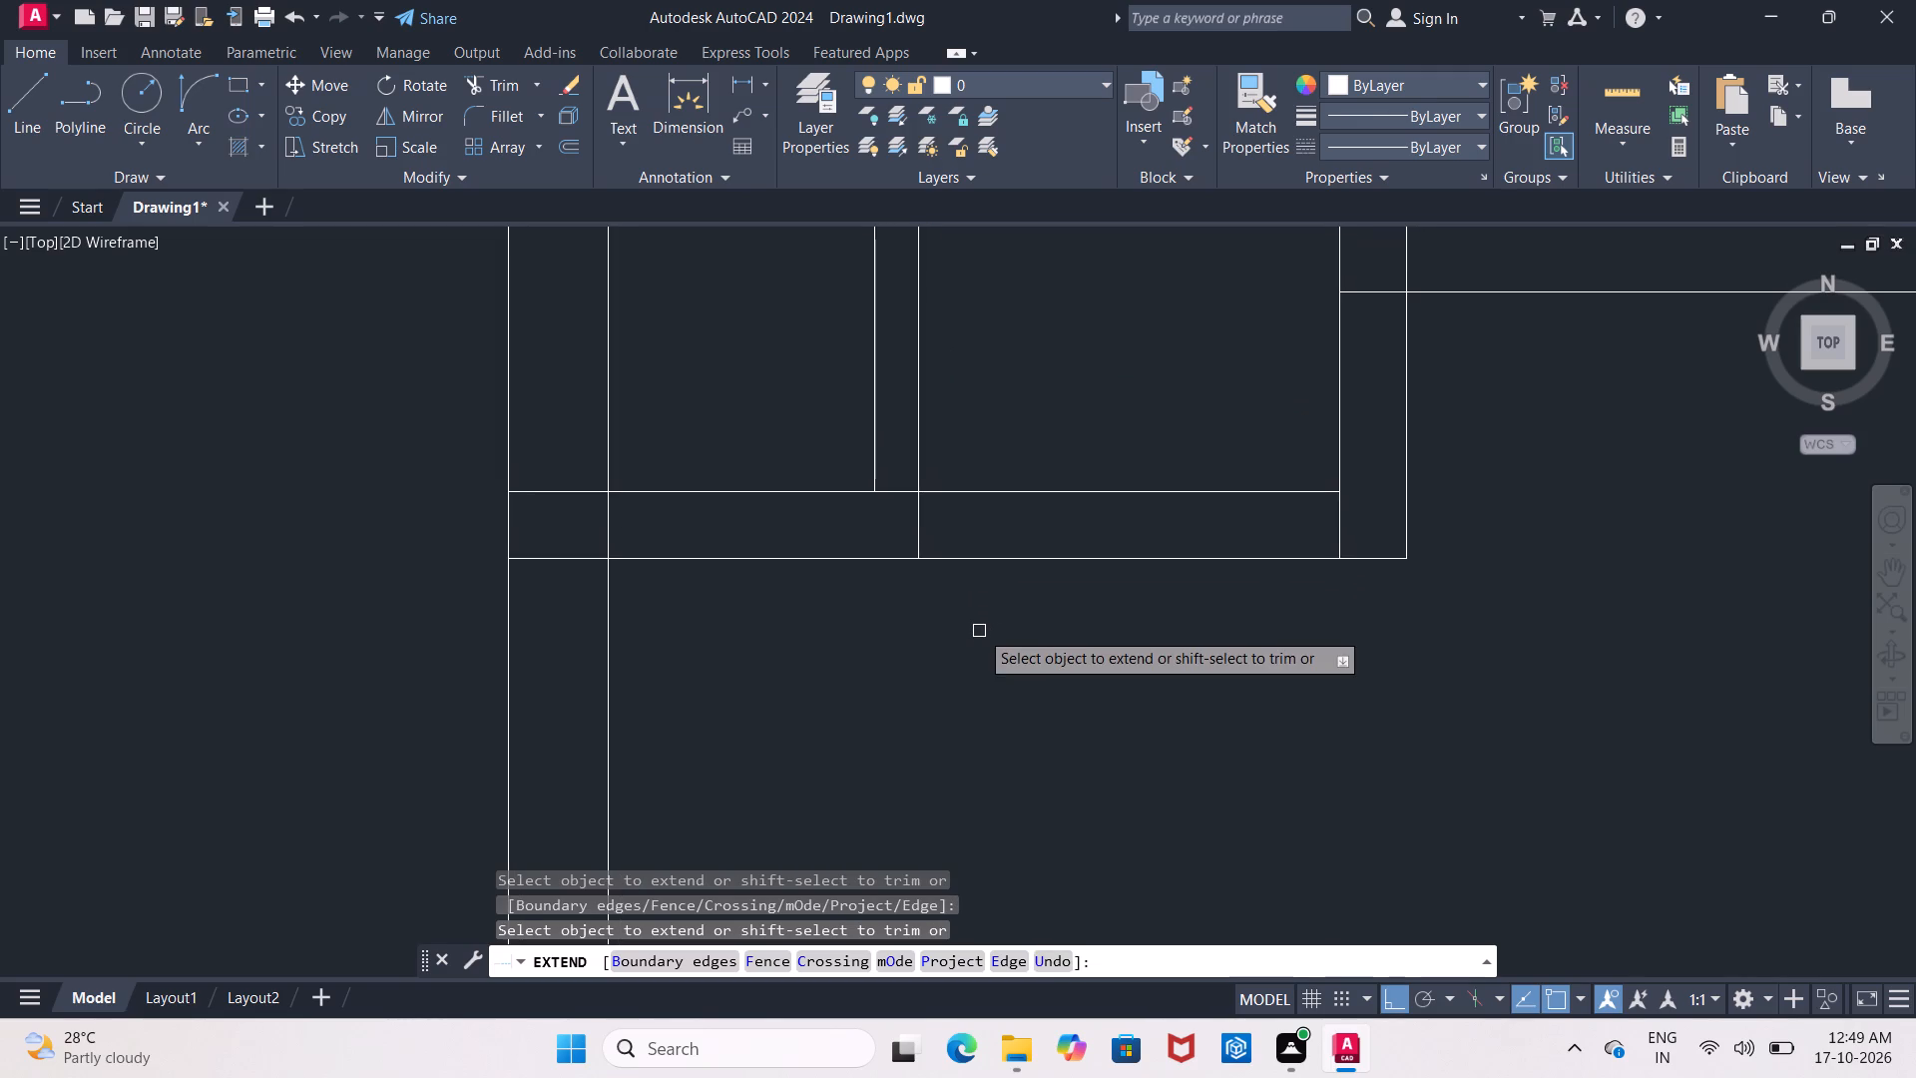
key("Escape")
Trim the bottom wall's two lines between the 4" offset line and the room's right wall, and remove the offset line above the wall.
scroll(1041, 502, "down", 1)
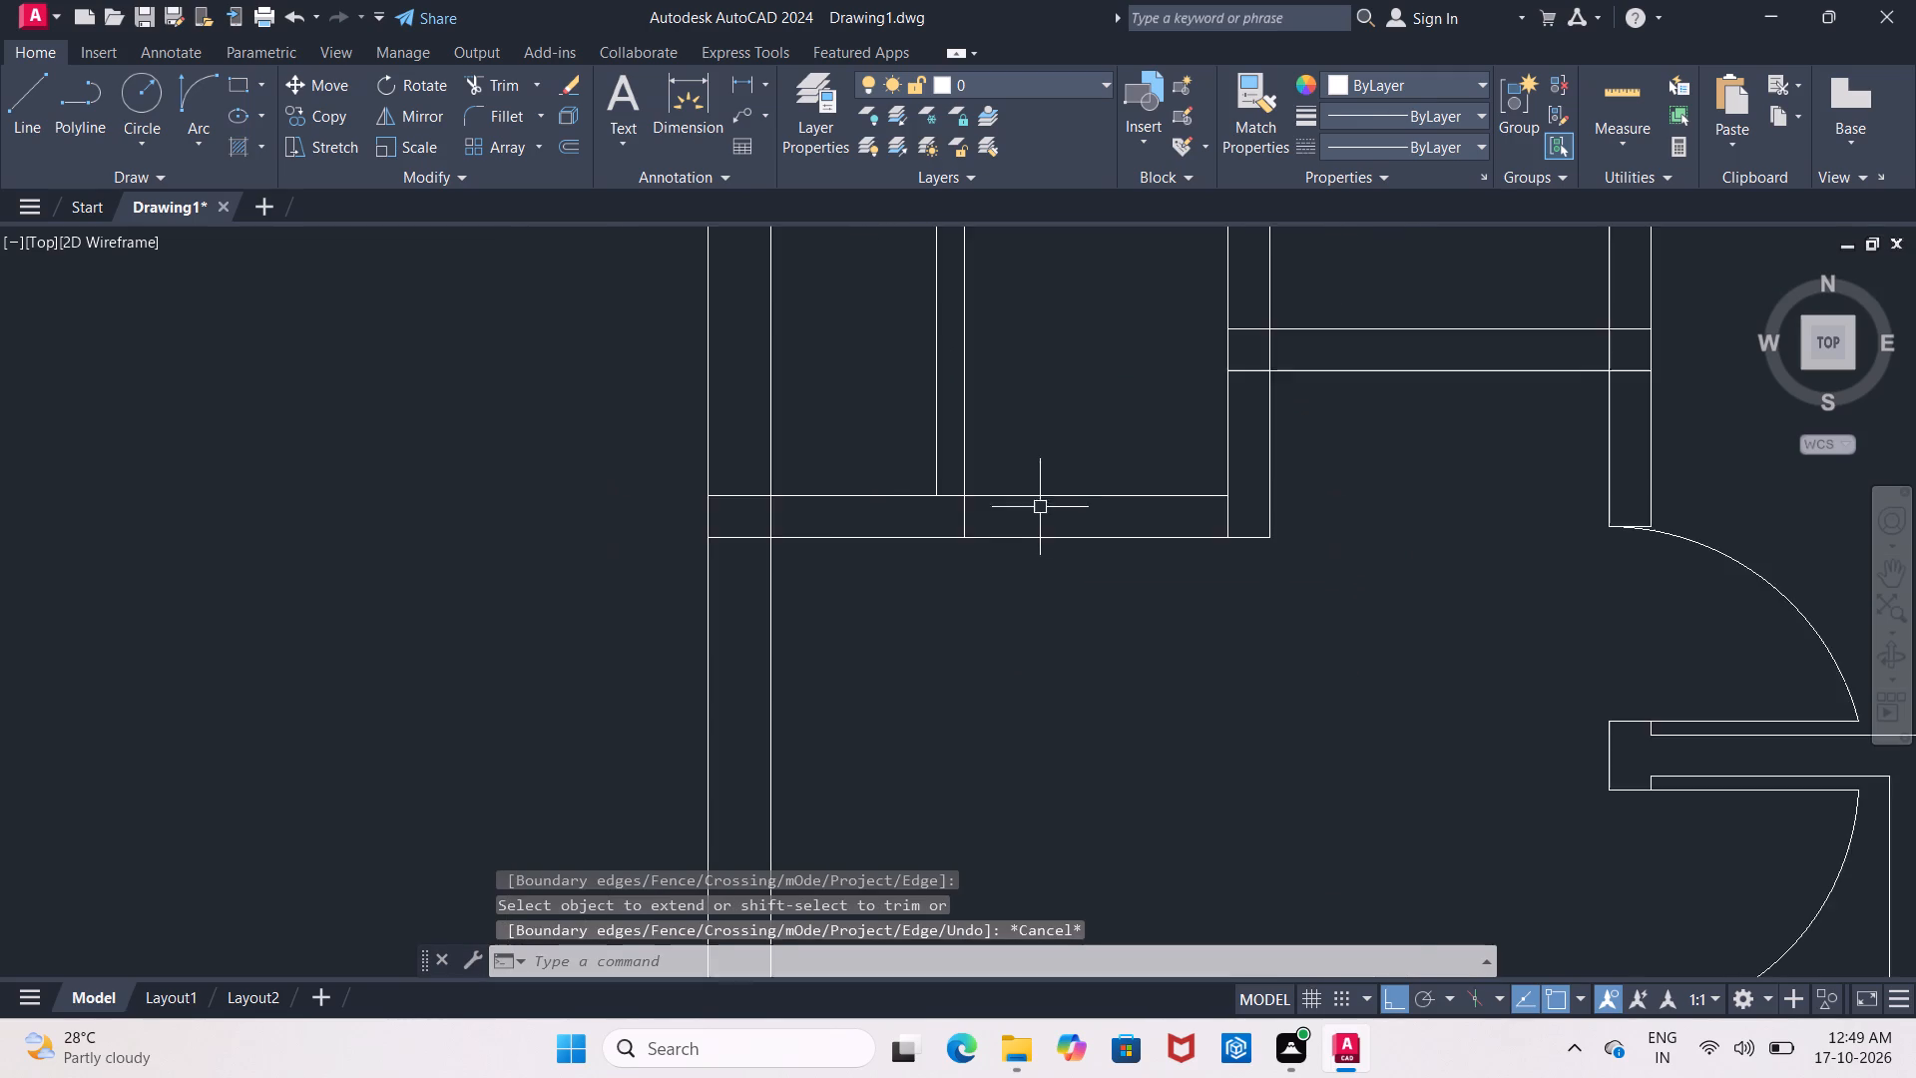
scroll(1036, 527, "down", 1)
scroll(1036, 533, "up", 1)
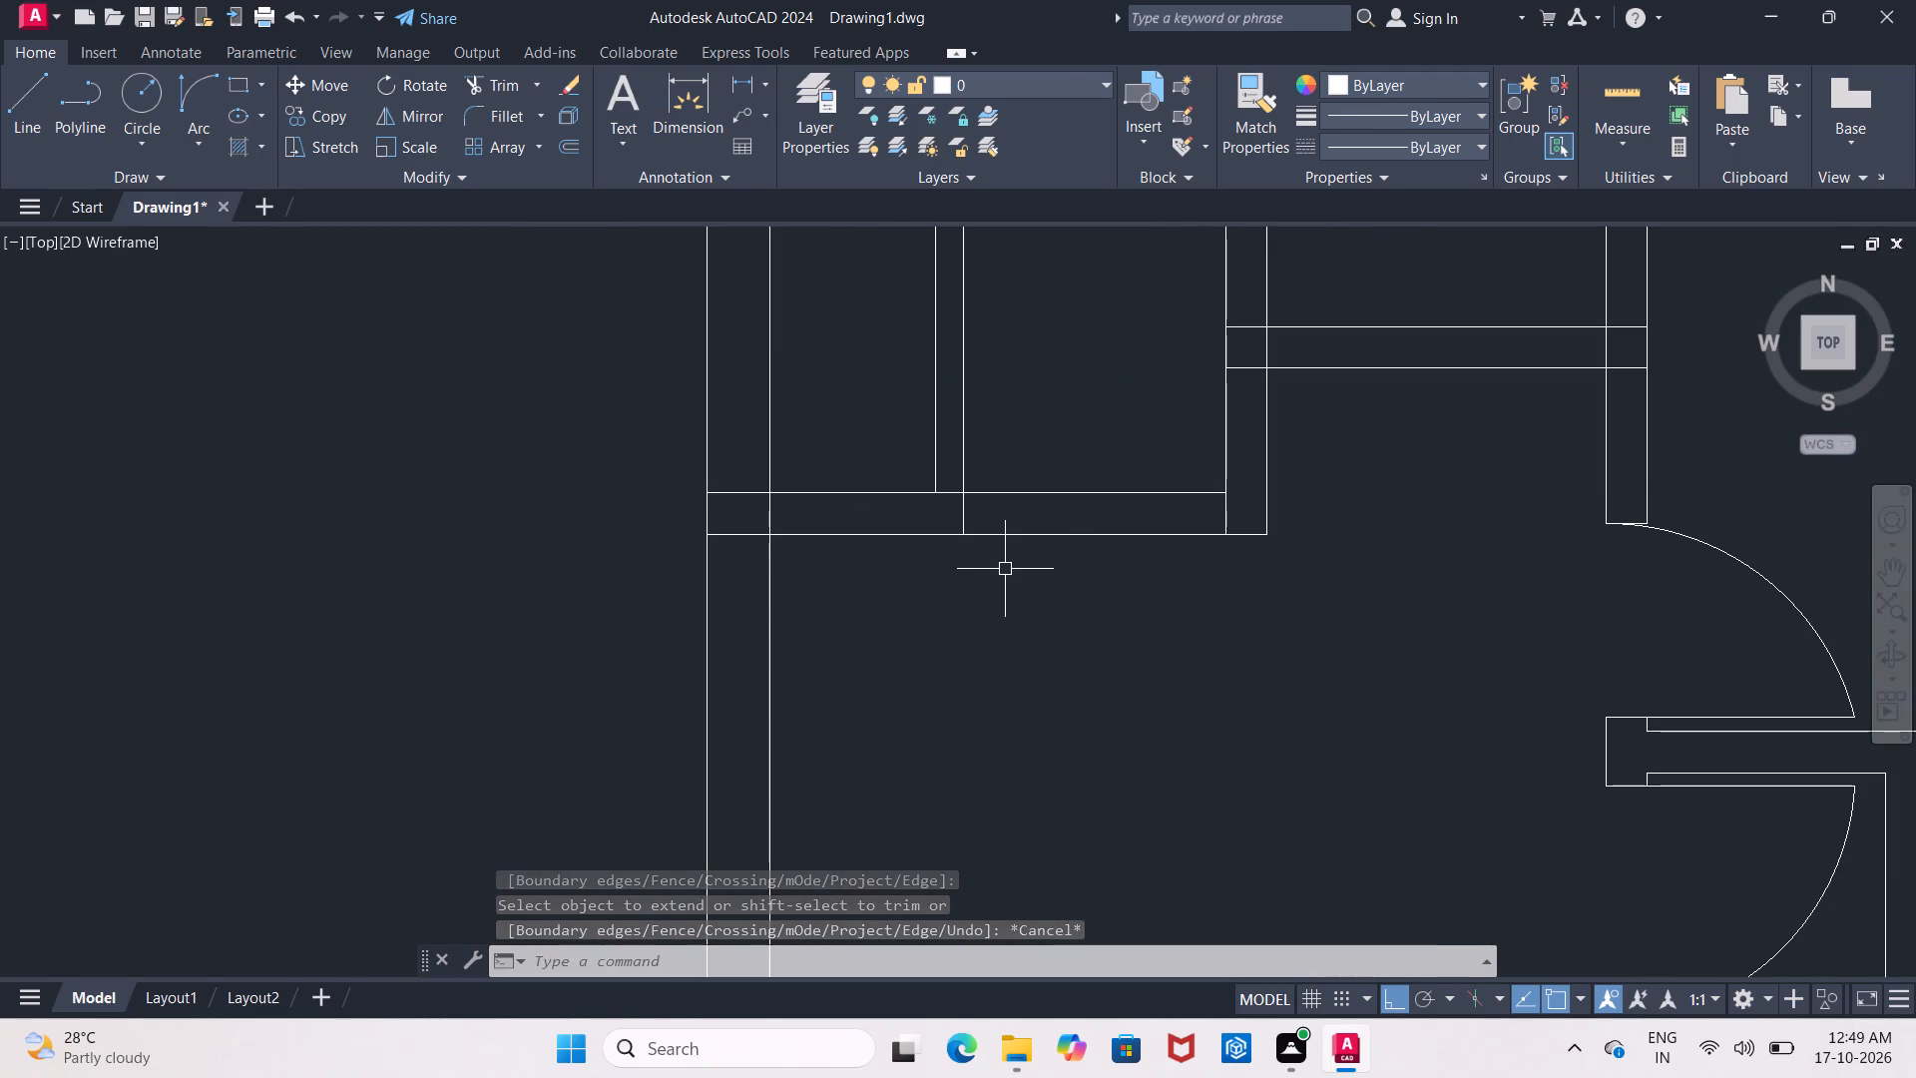
key("Escape")
type("tr")
key("Return")
key("Return")
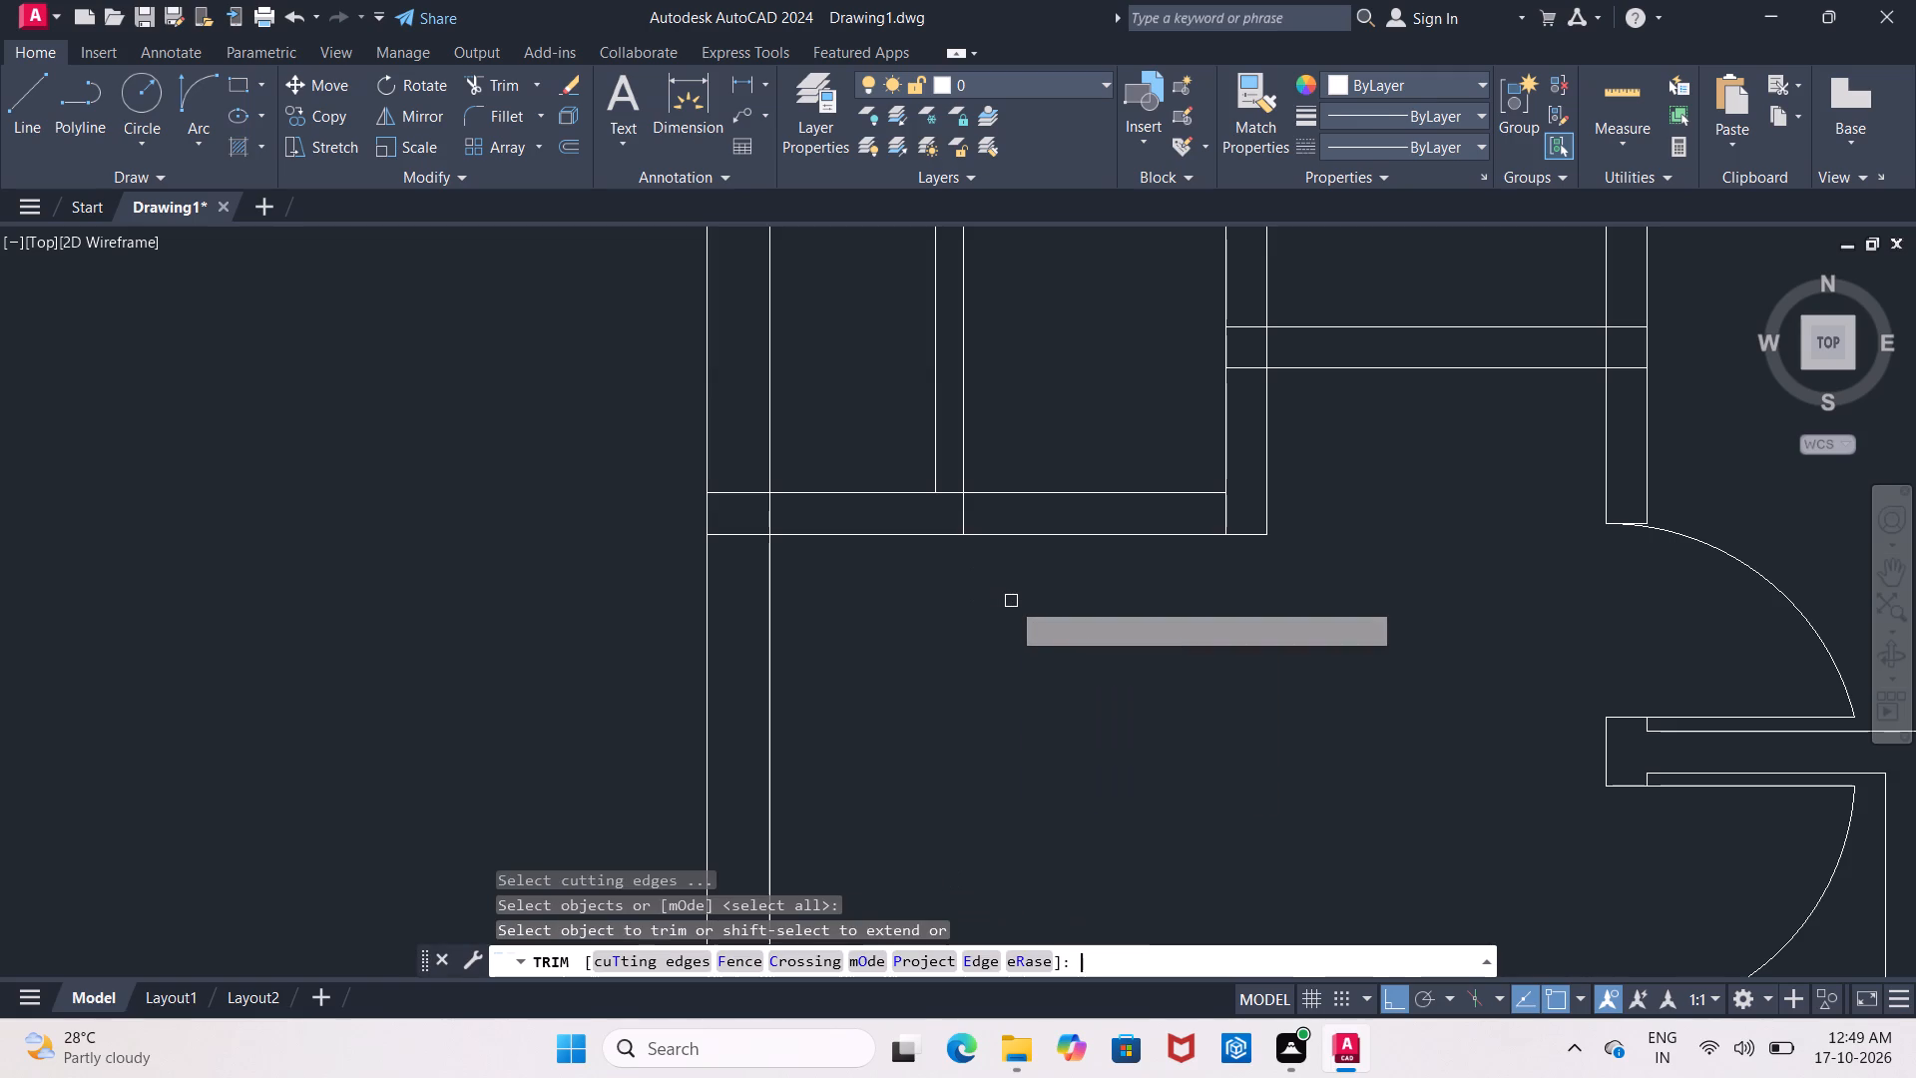
left_click_drag(1052, 410, 1071, 447)
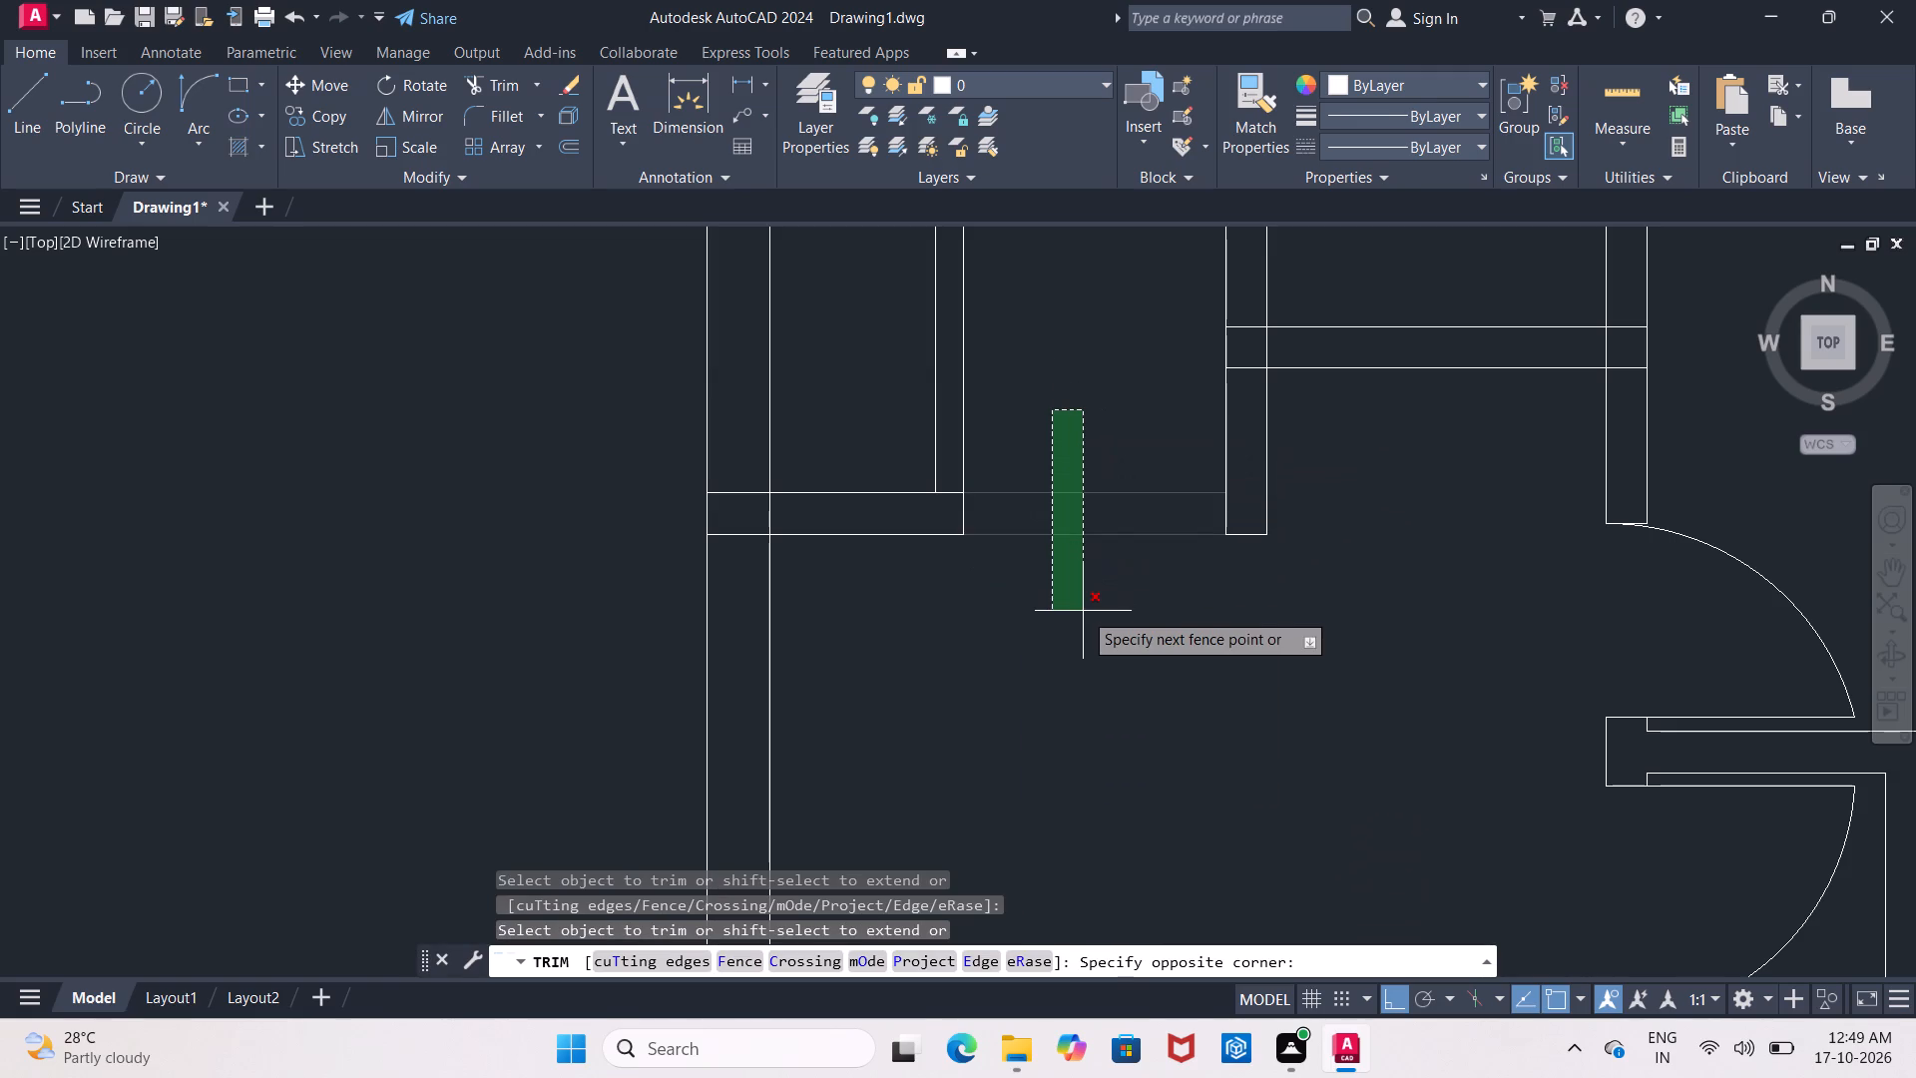
left_click(1083, 611)
middle_click_drag(1084, 610, 1069, 684)
scroll(1077, 662, "down", 1)
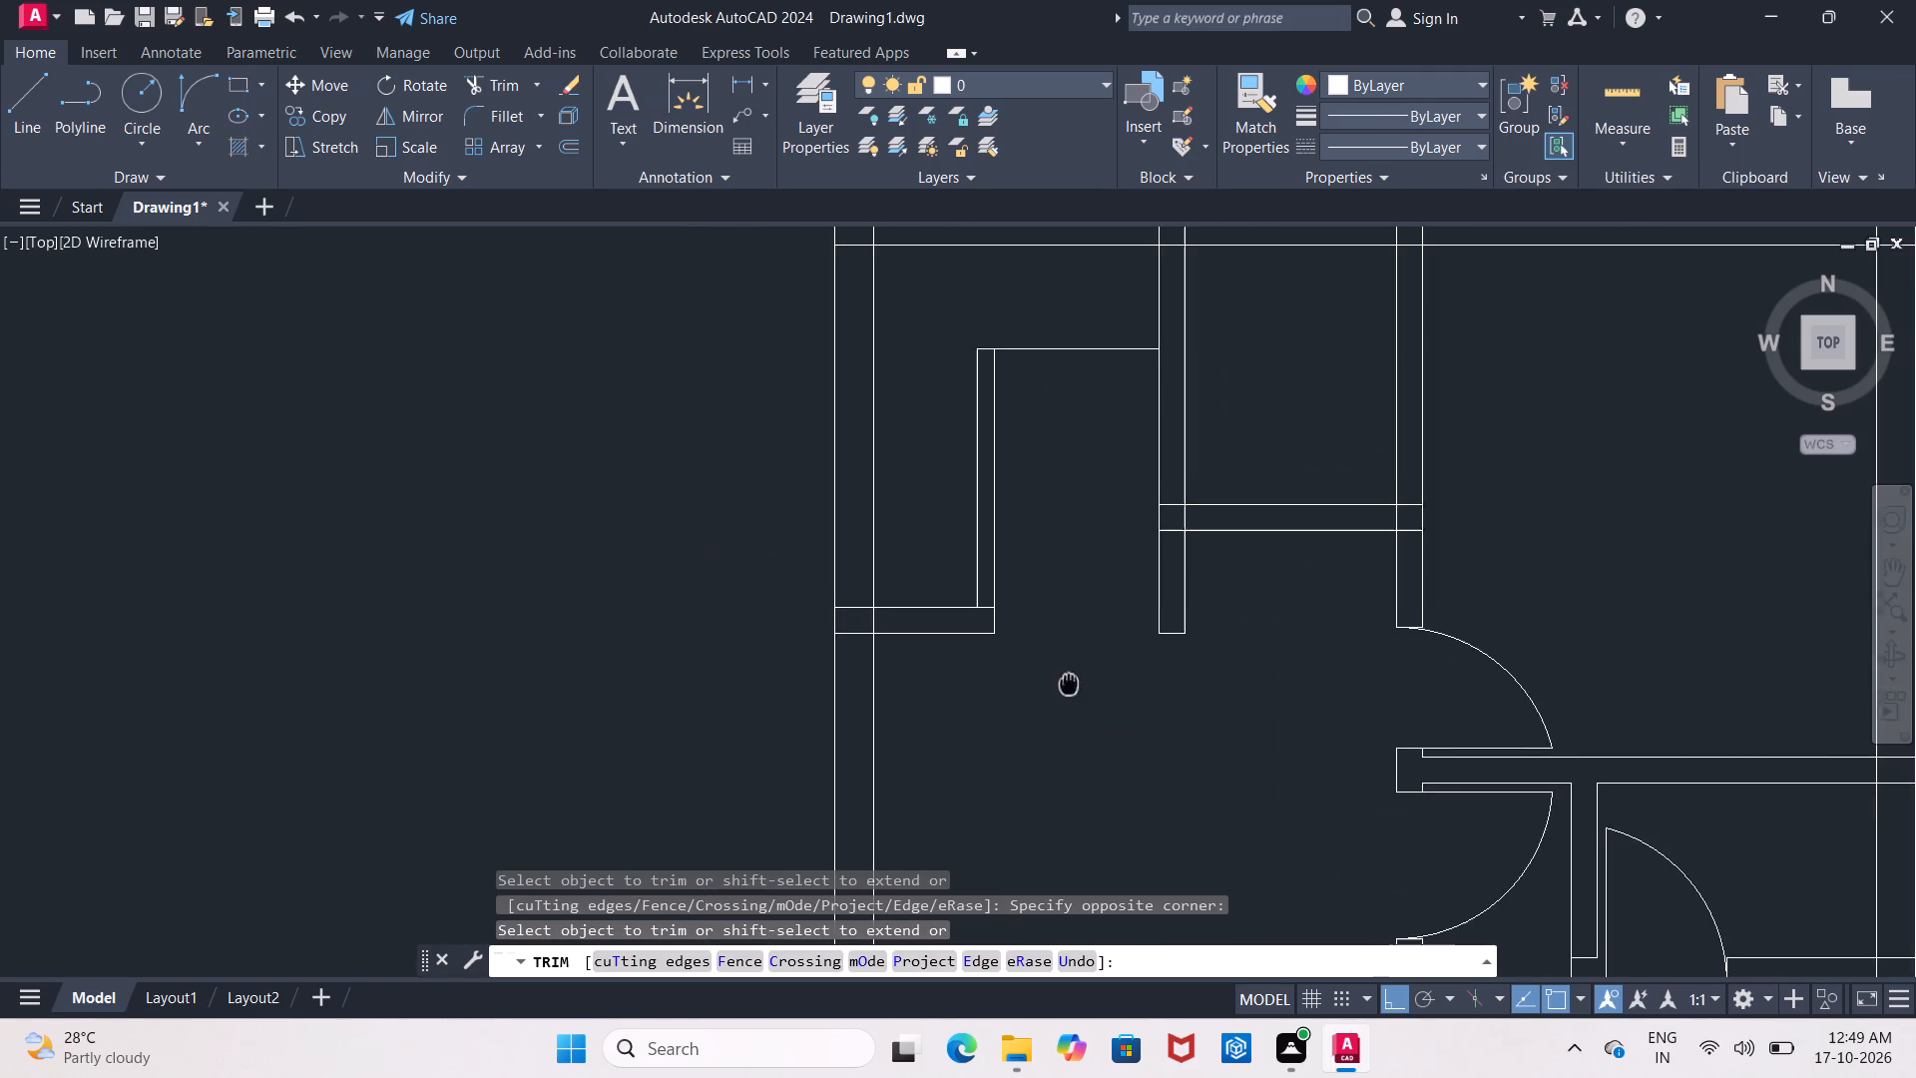
middle_click_drag(1069, 684, 1069, 685)
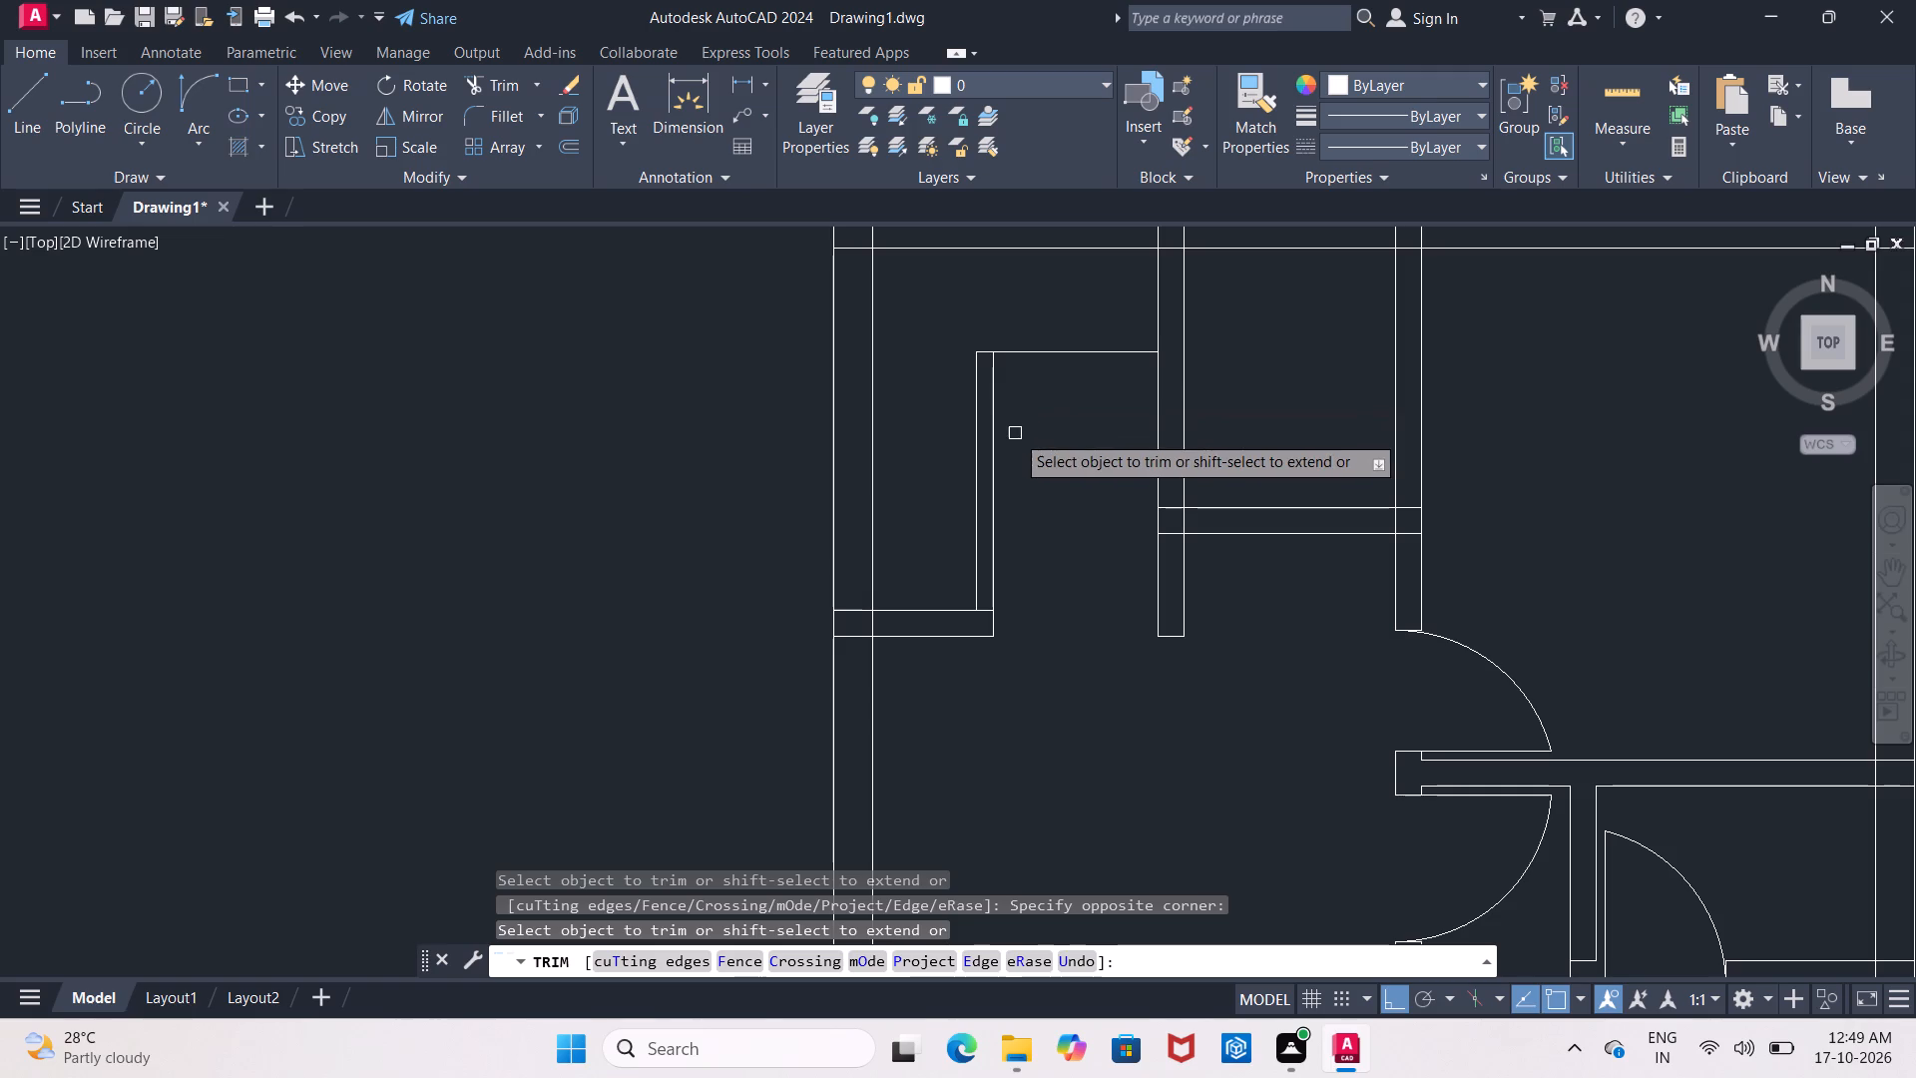
left_click(998, 478)
scroll(1024, 496, "down", 1)
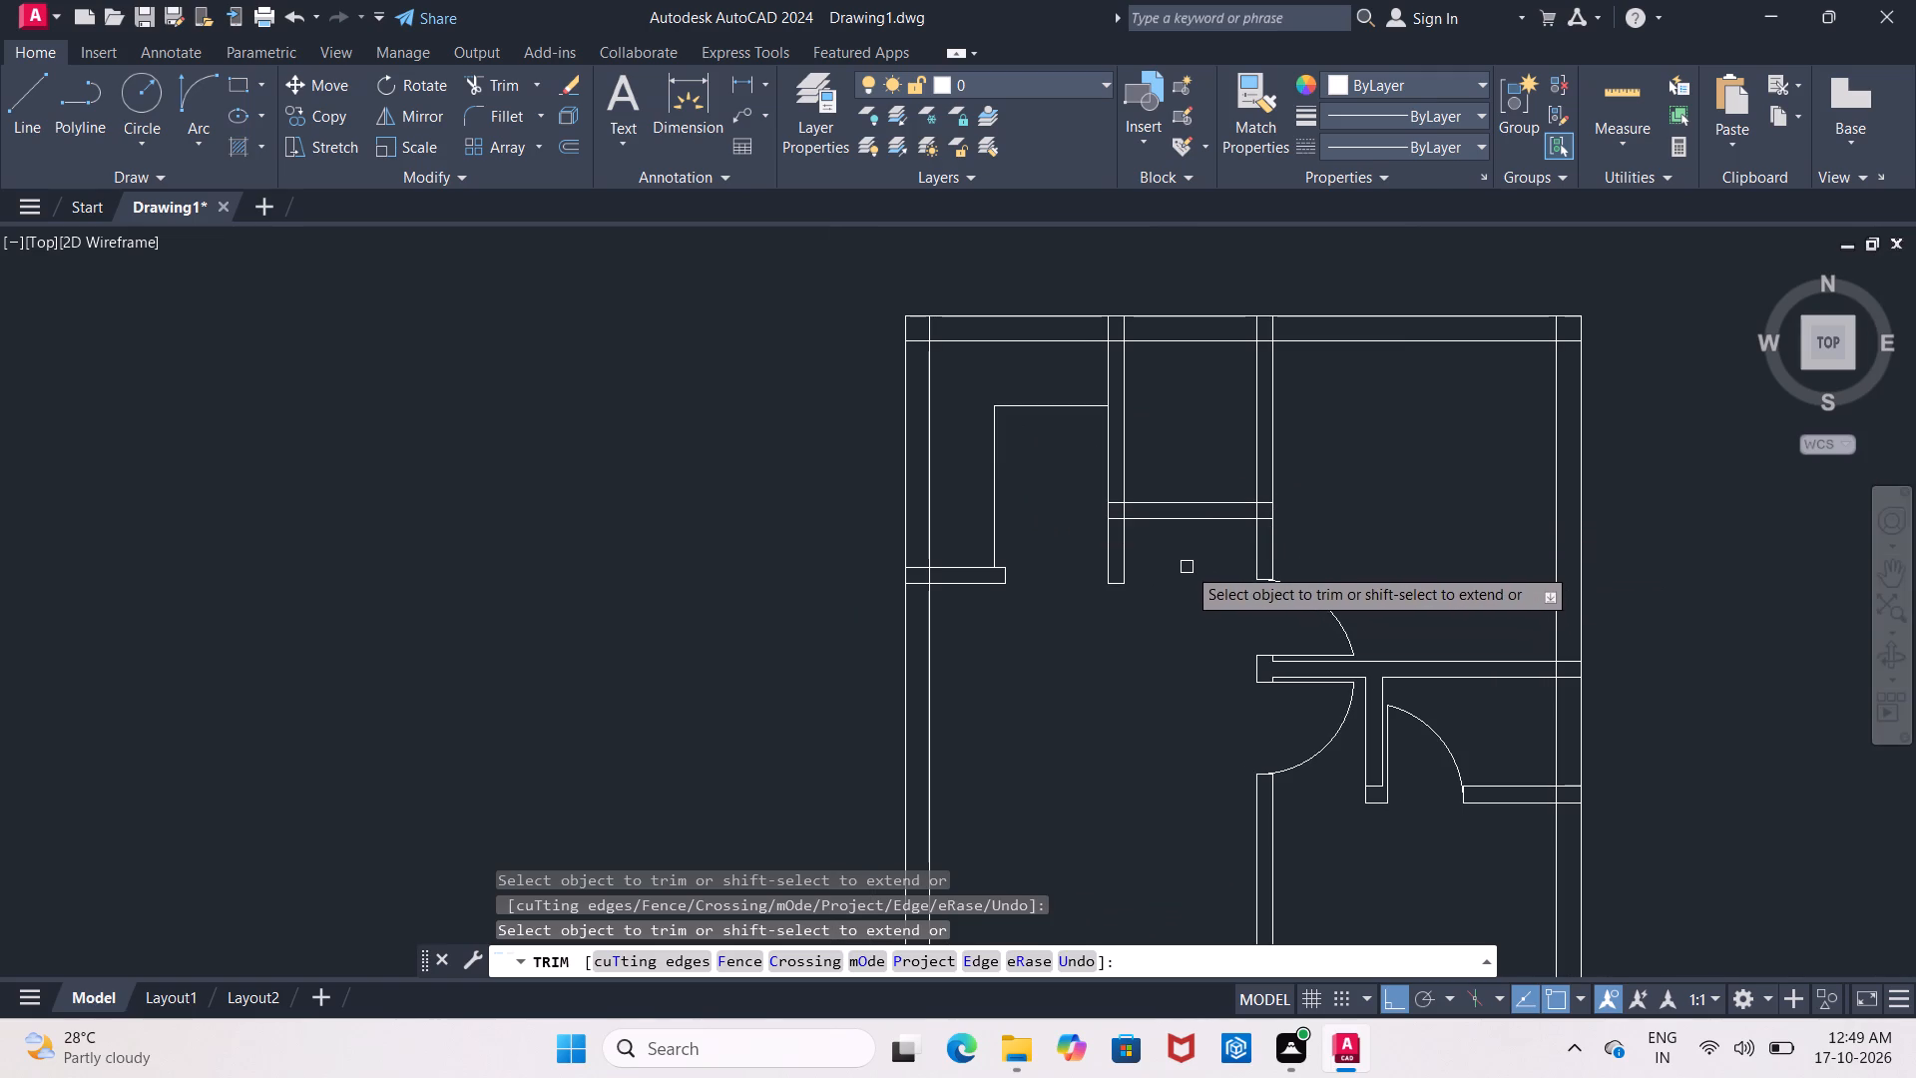
middle_click_drag(1182, 675, 1186, 675)
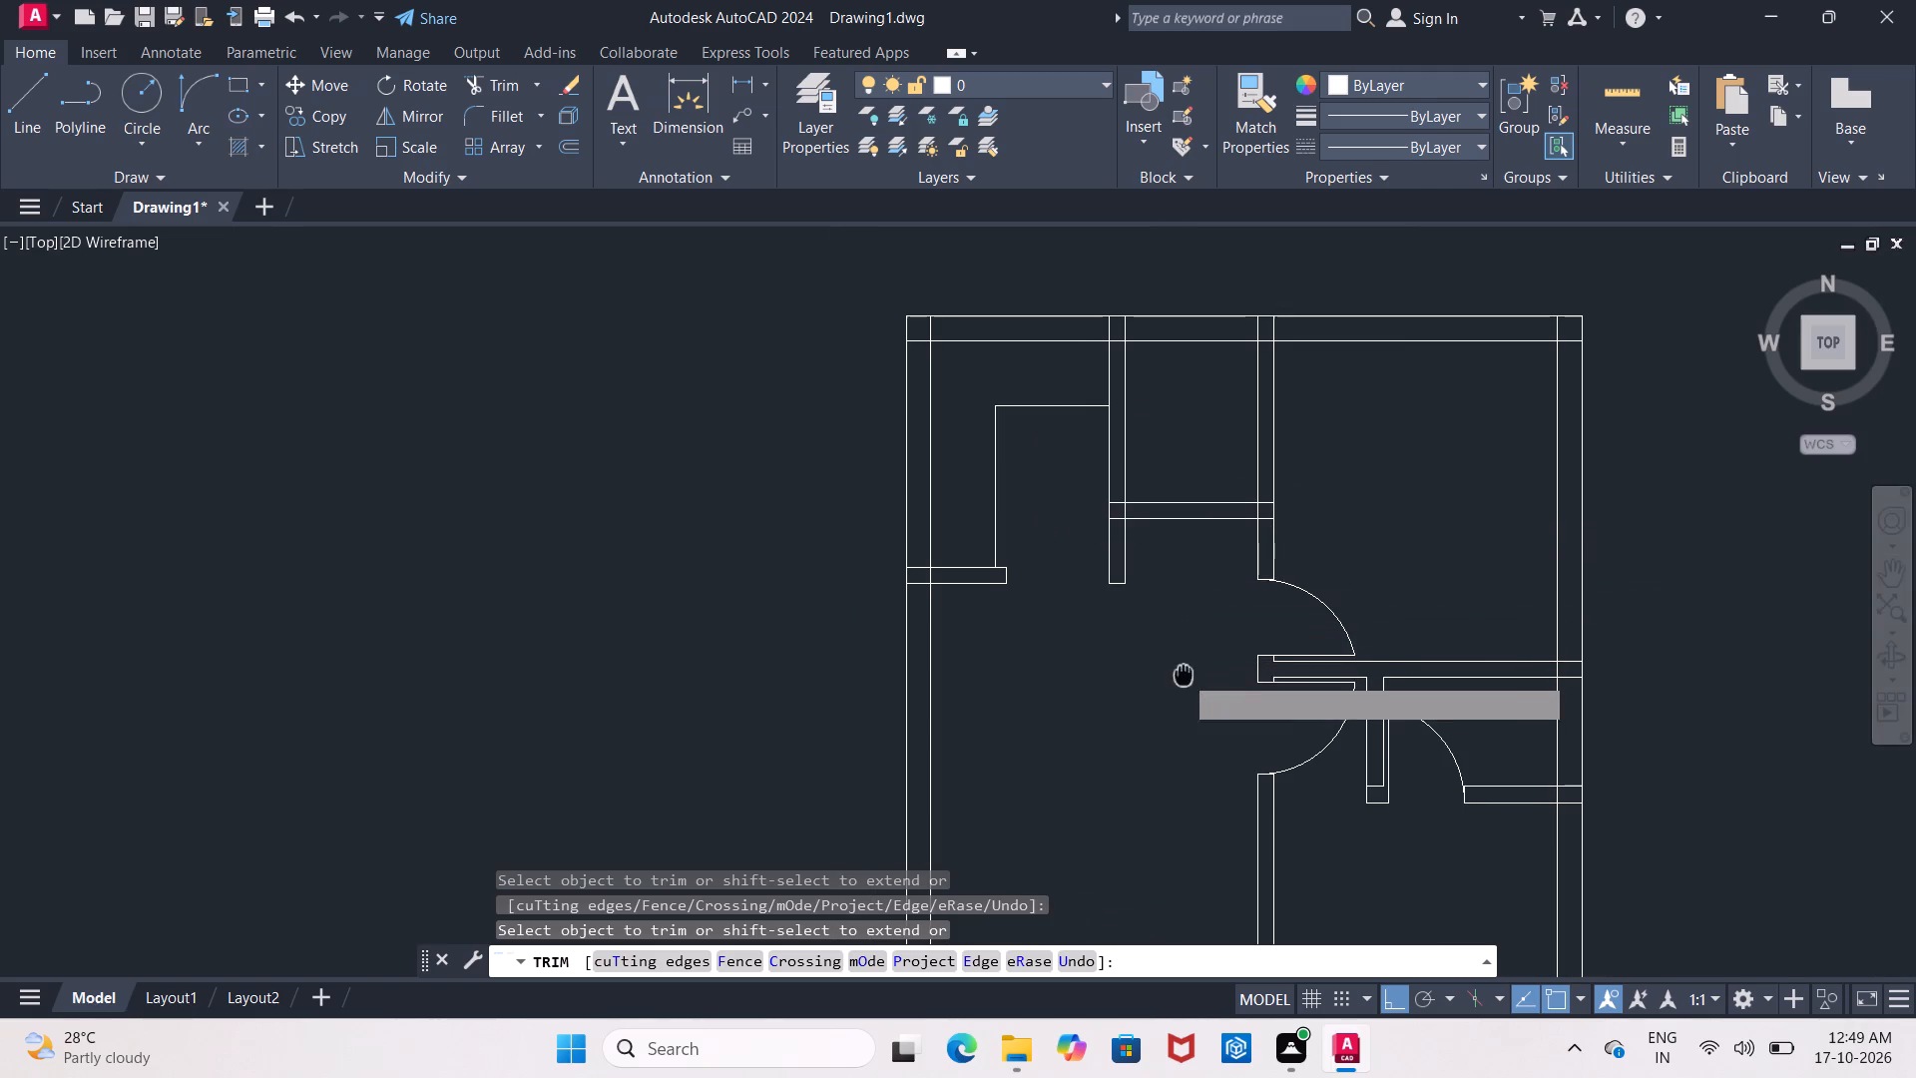
middle_click_drag(1186, 675, 832, 831)
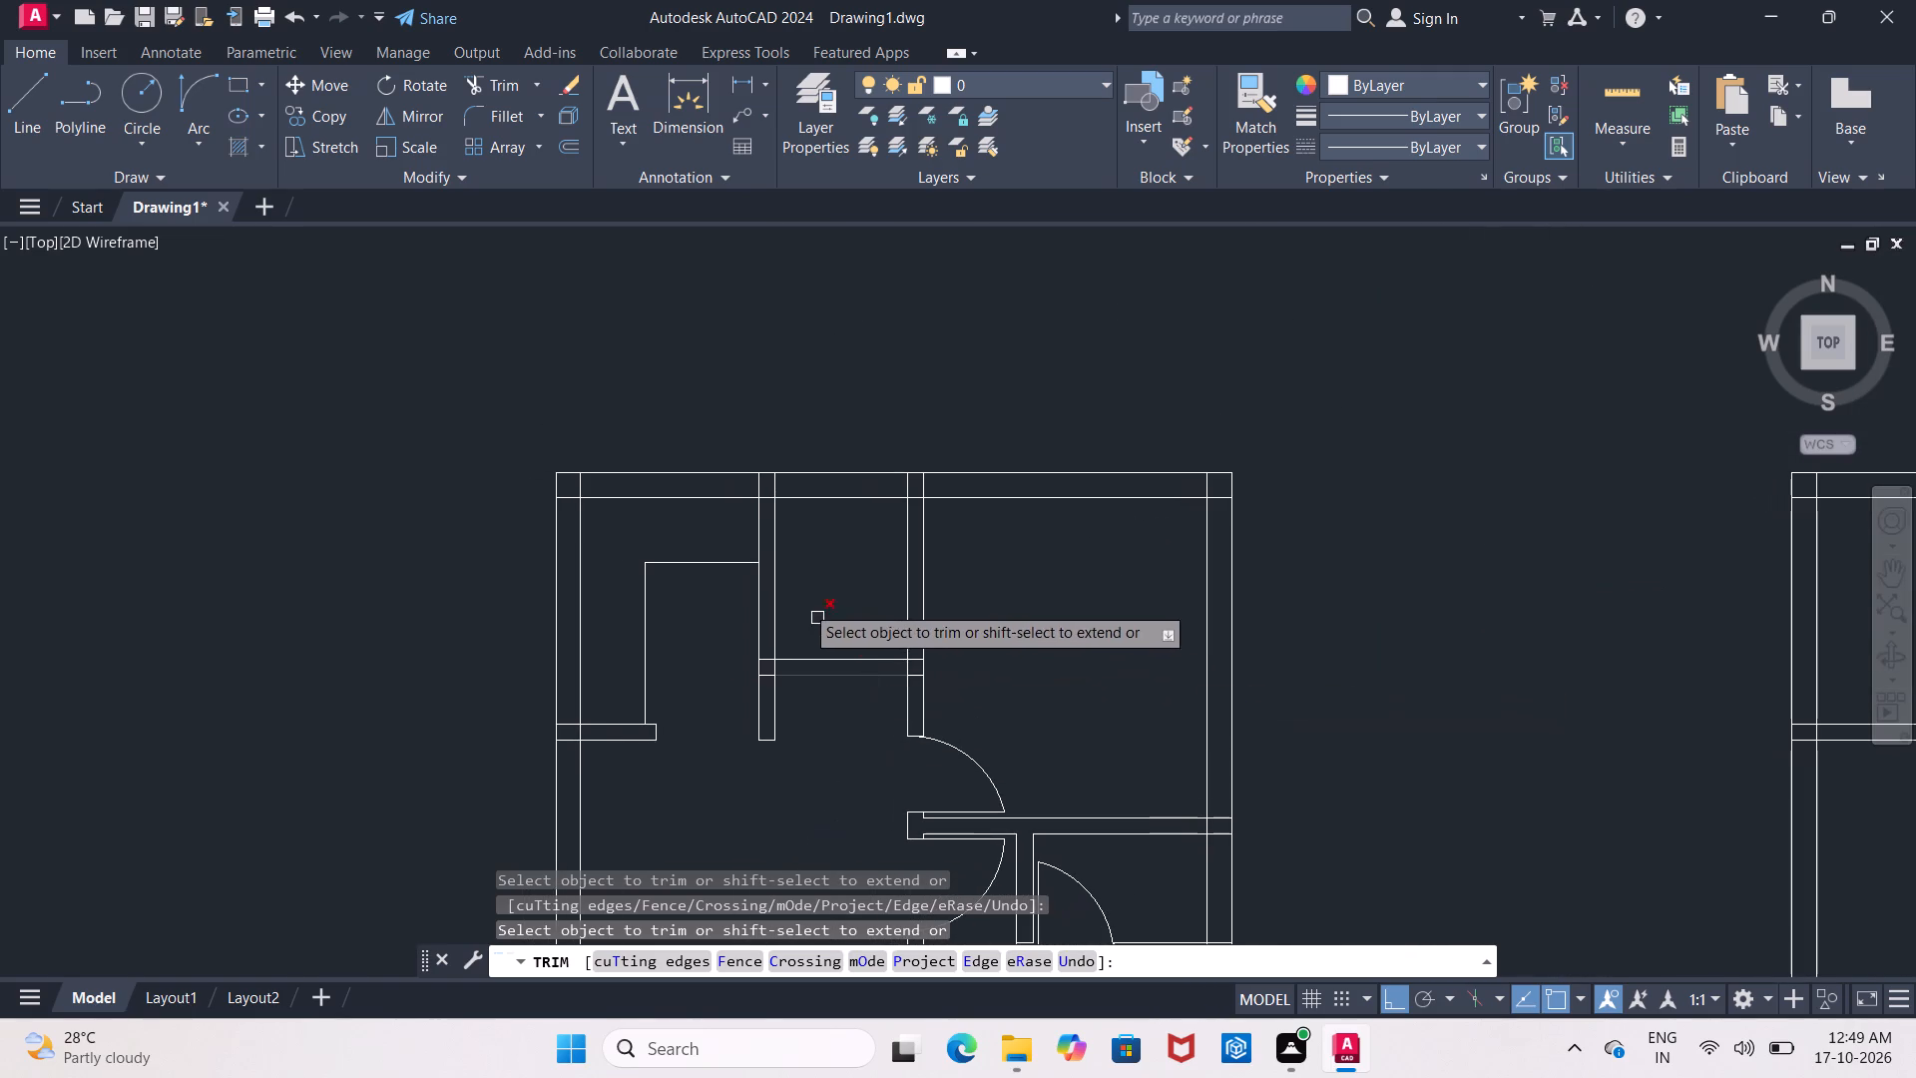
scroll(819, 452, "up", 2)
key("Escape")
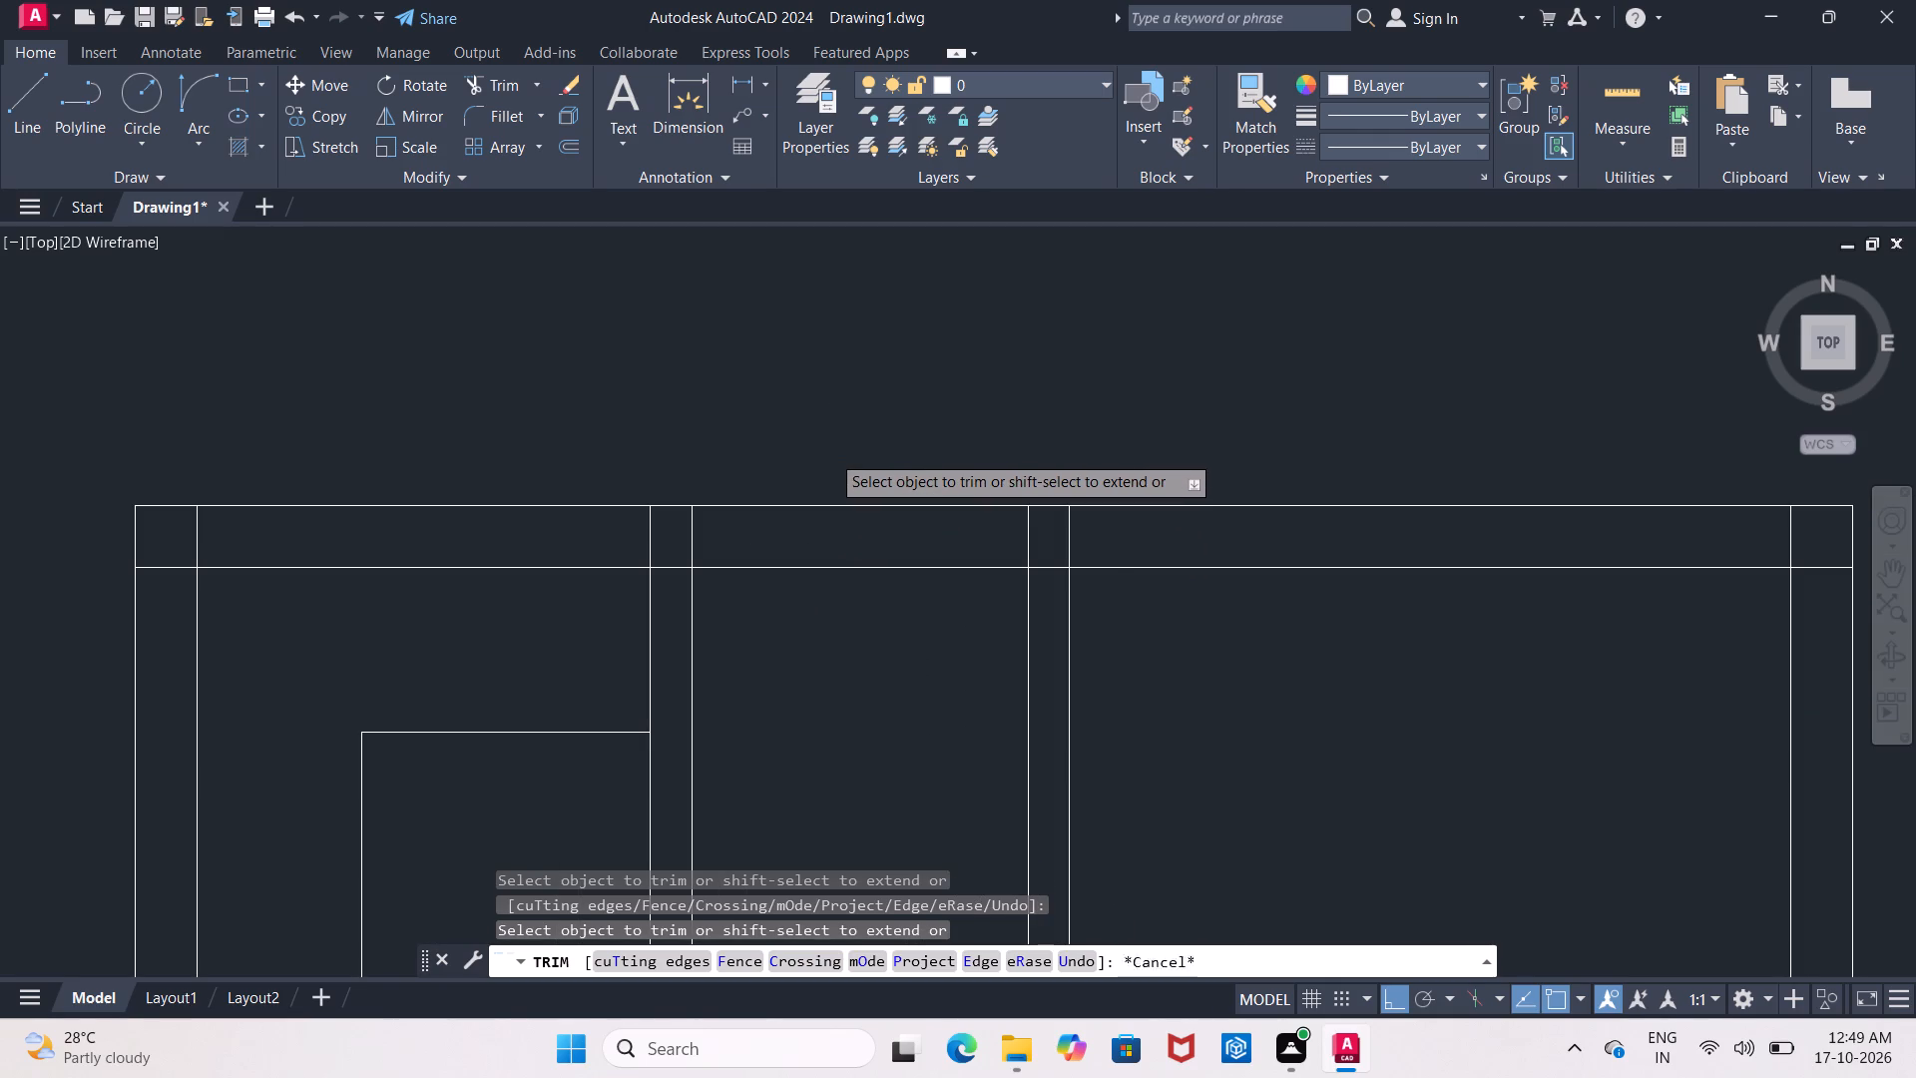
Measure the clear width of the upper middle room between its side walls with a linear dimension along the top wall.
left_click(749, 89)
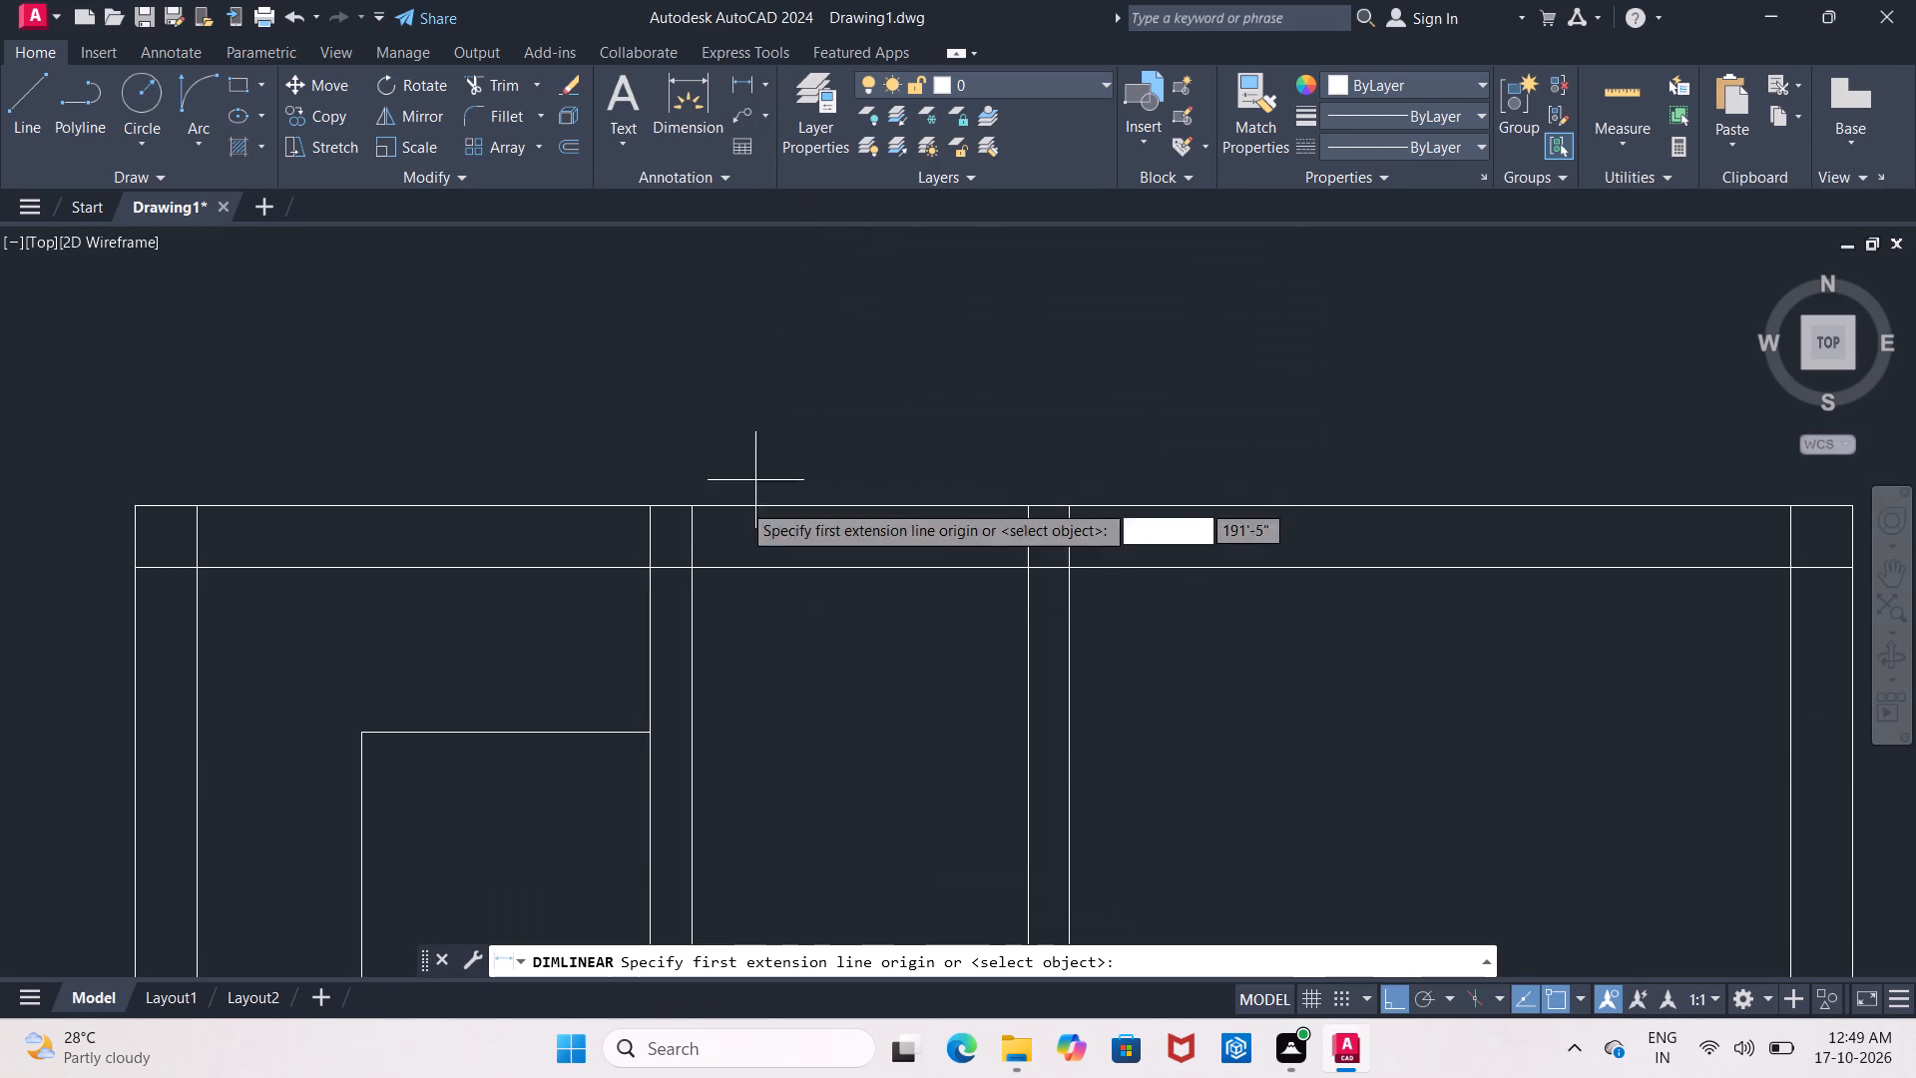
left_click(693, 568)
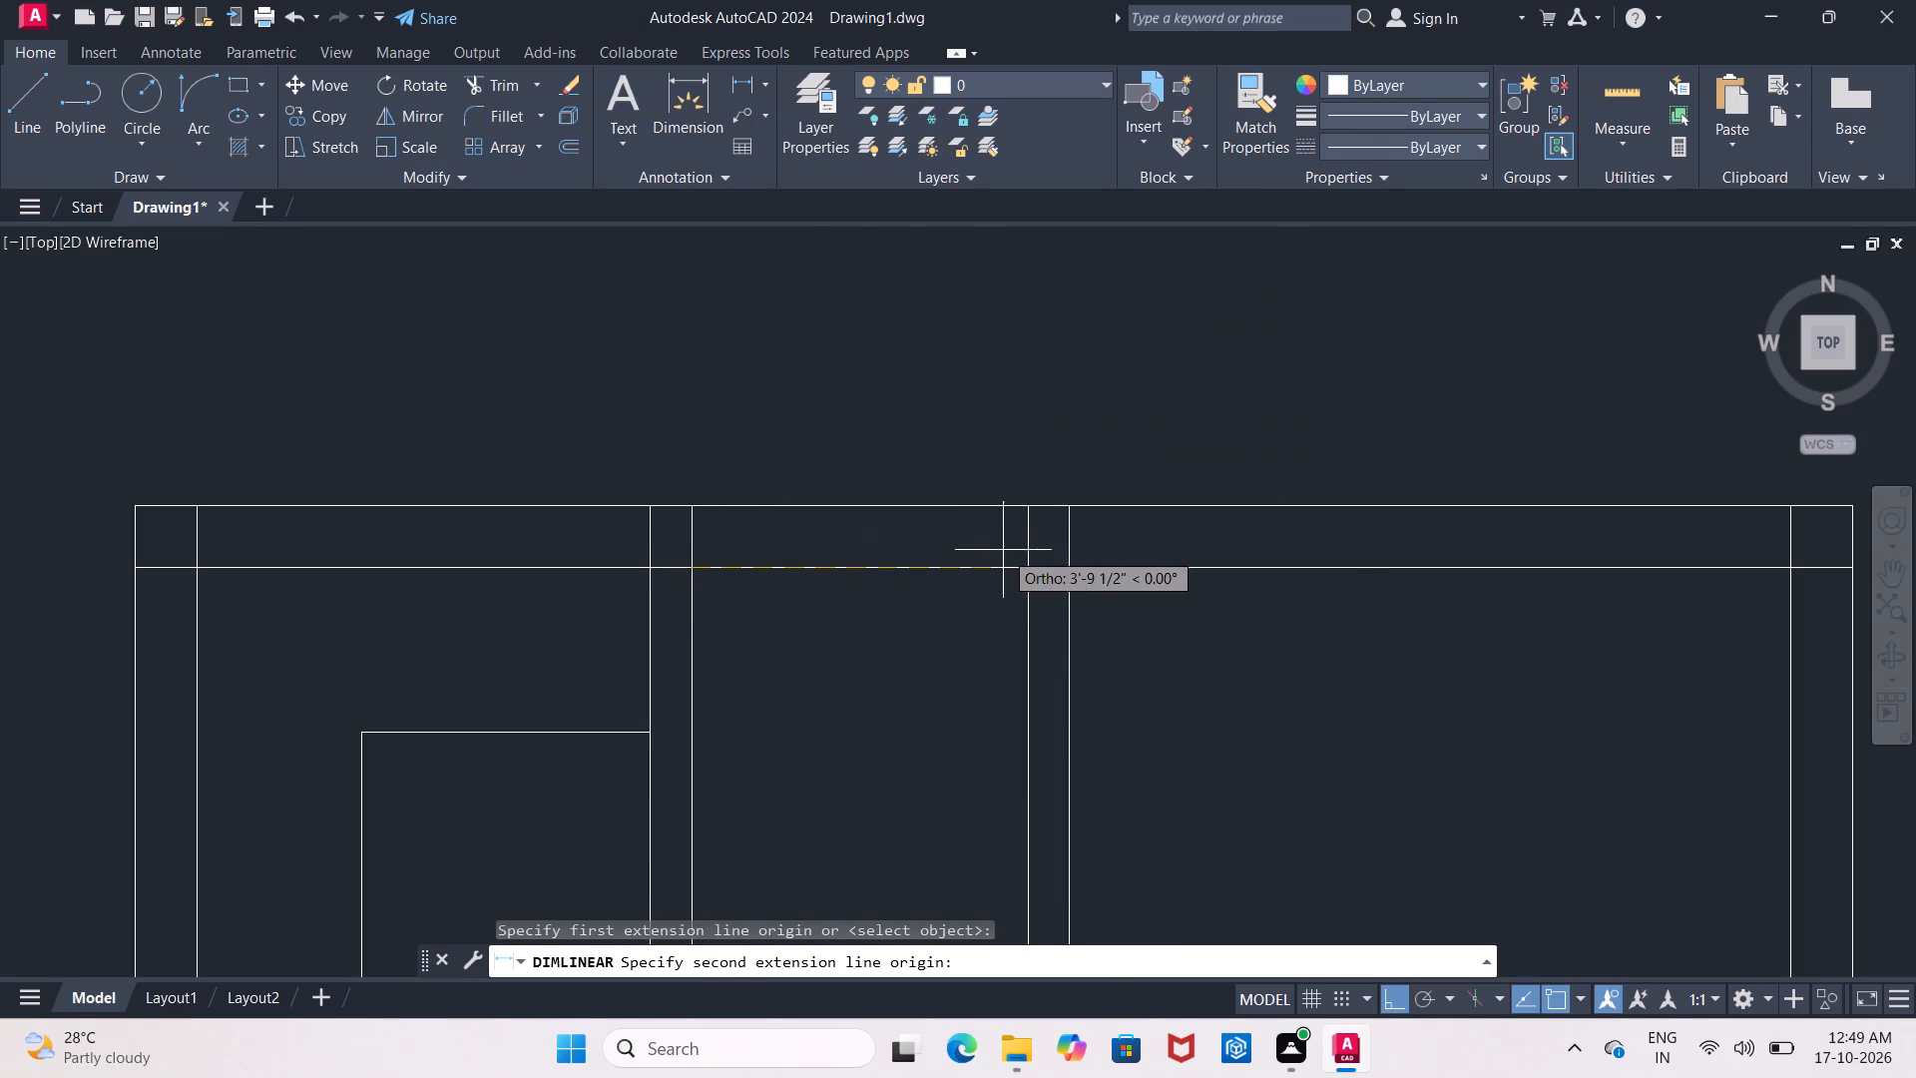
left_click(1026, 567)
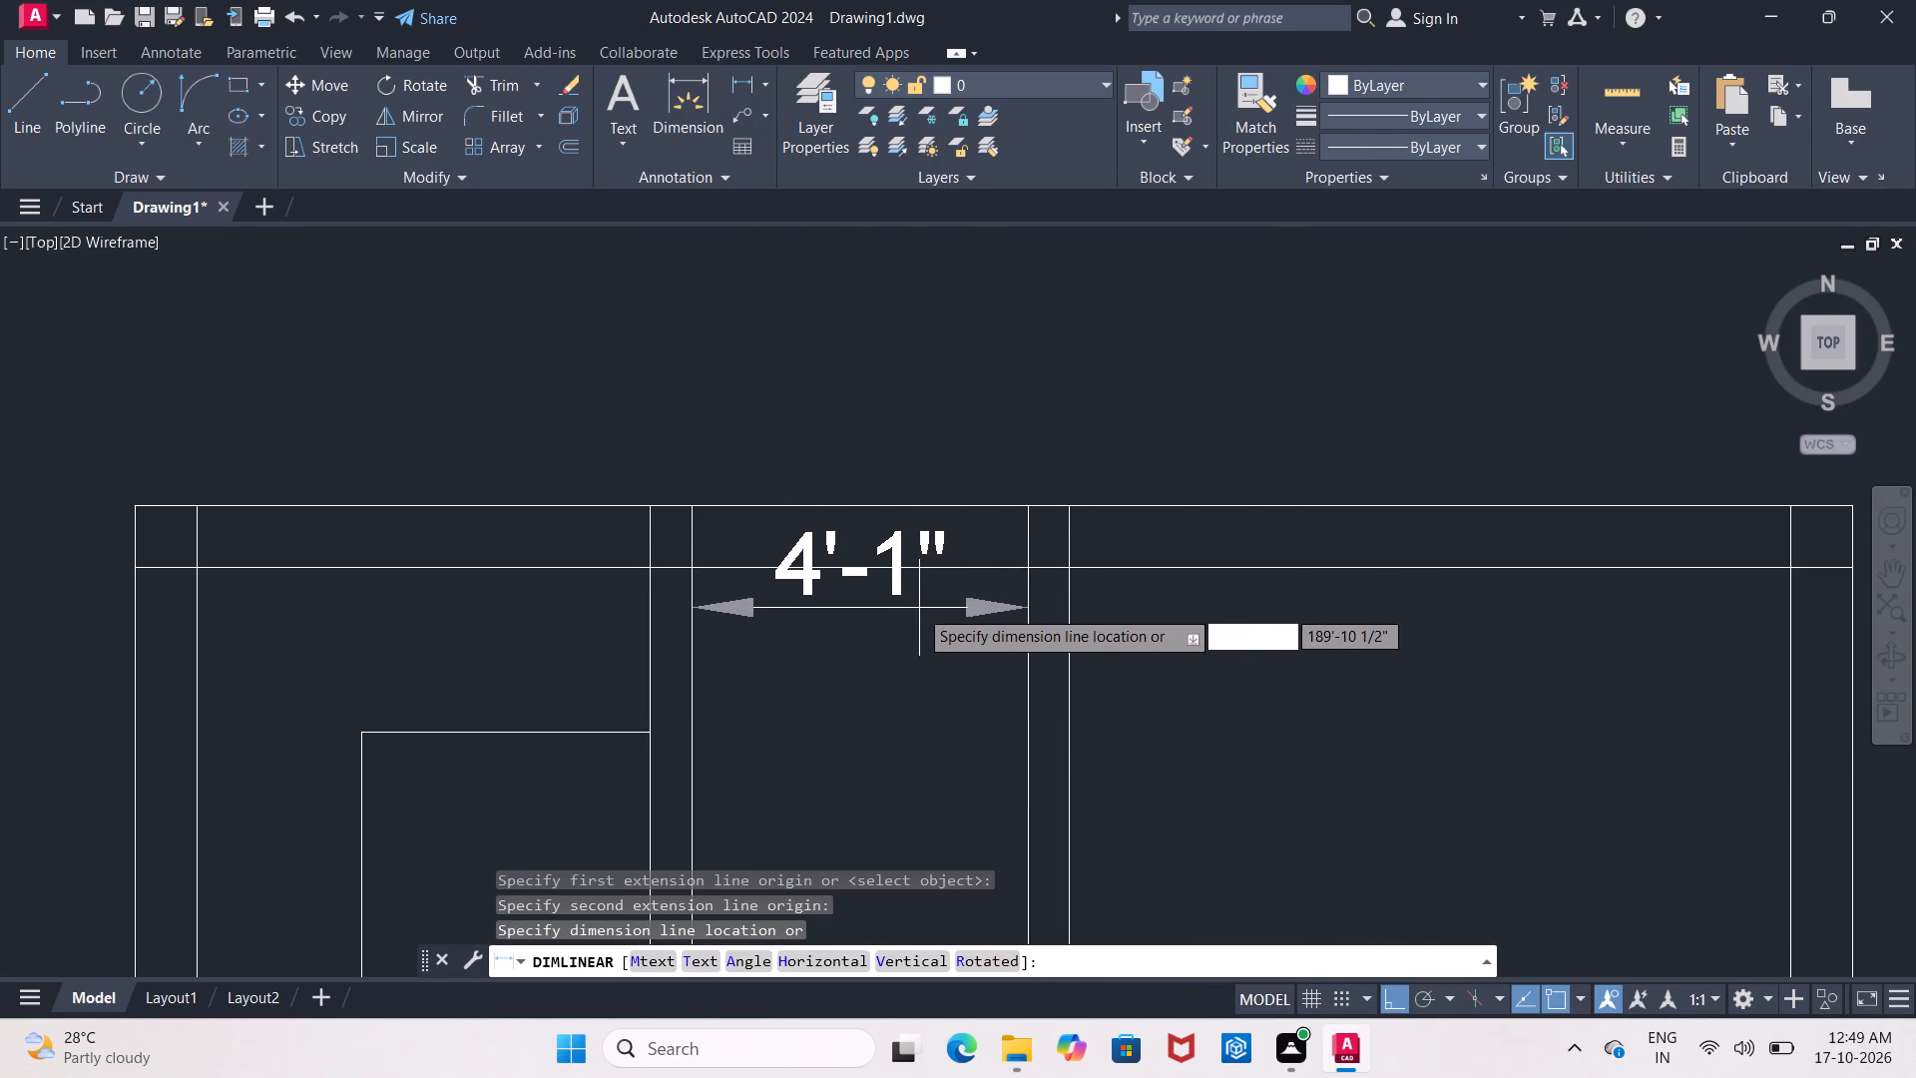
key("Escape")
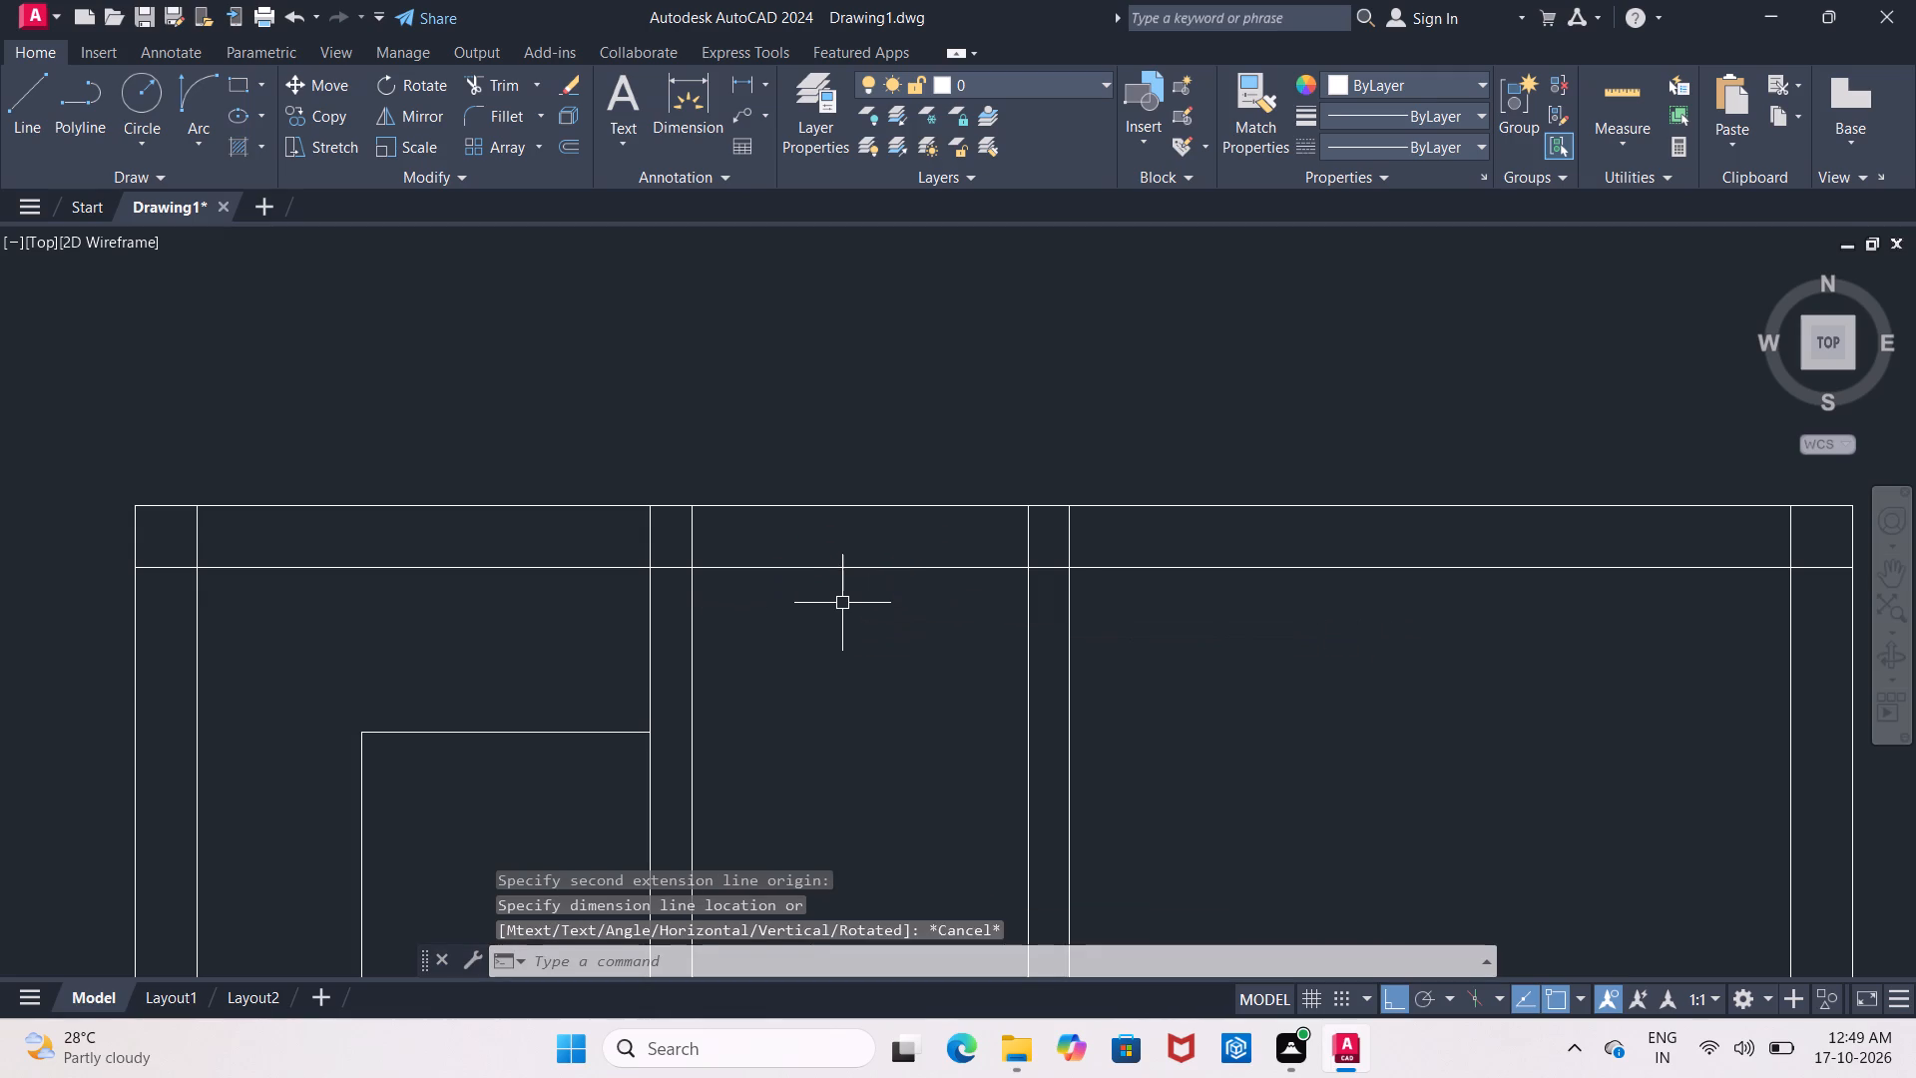
Divide 4.1 by 2 in Calculator, and close it to return to the drawing.
key("4")
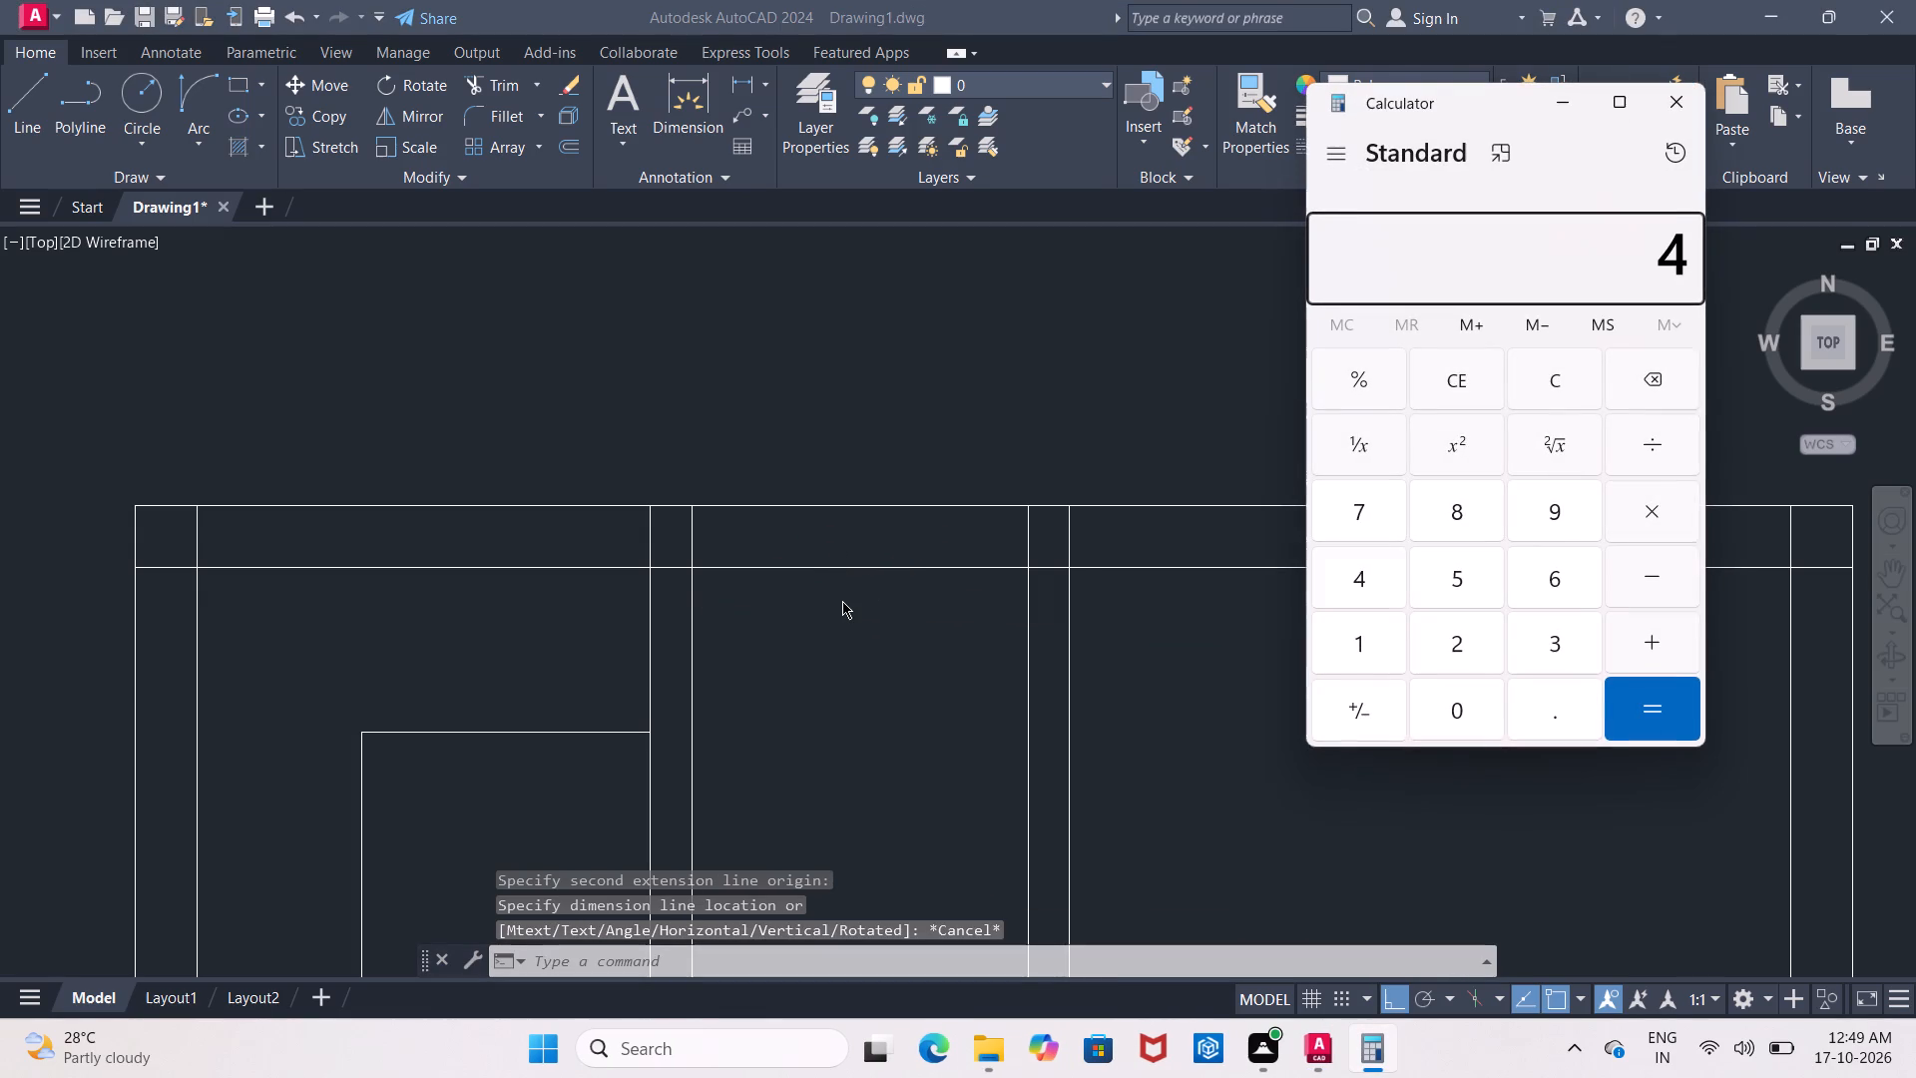
type(".1/")
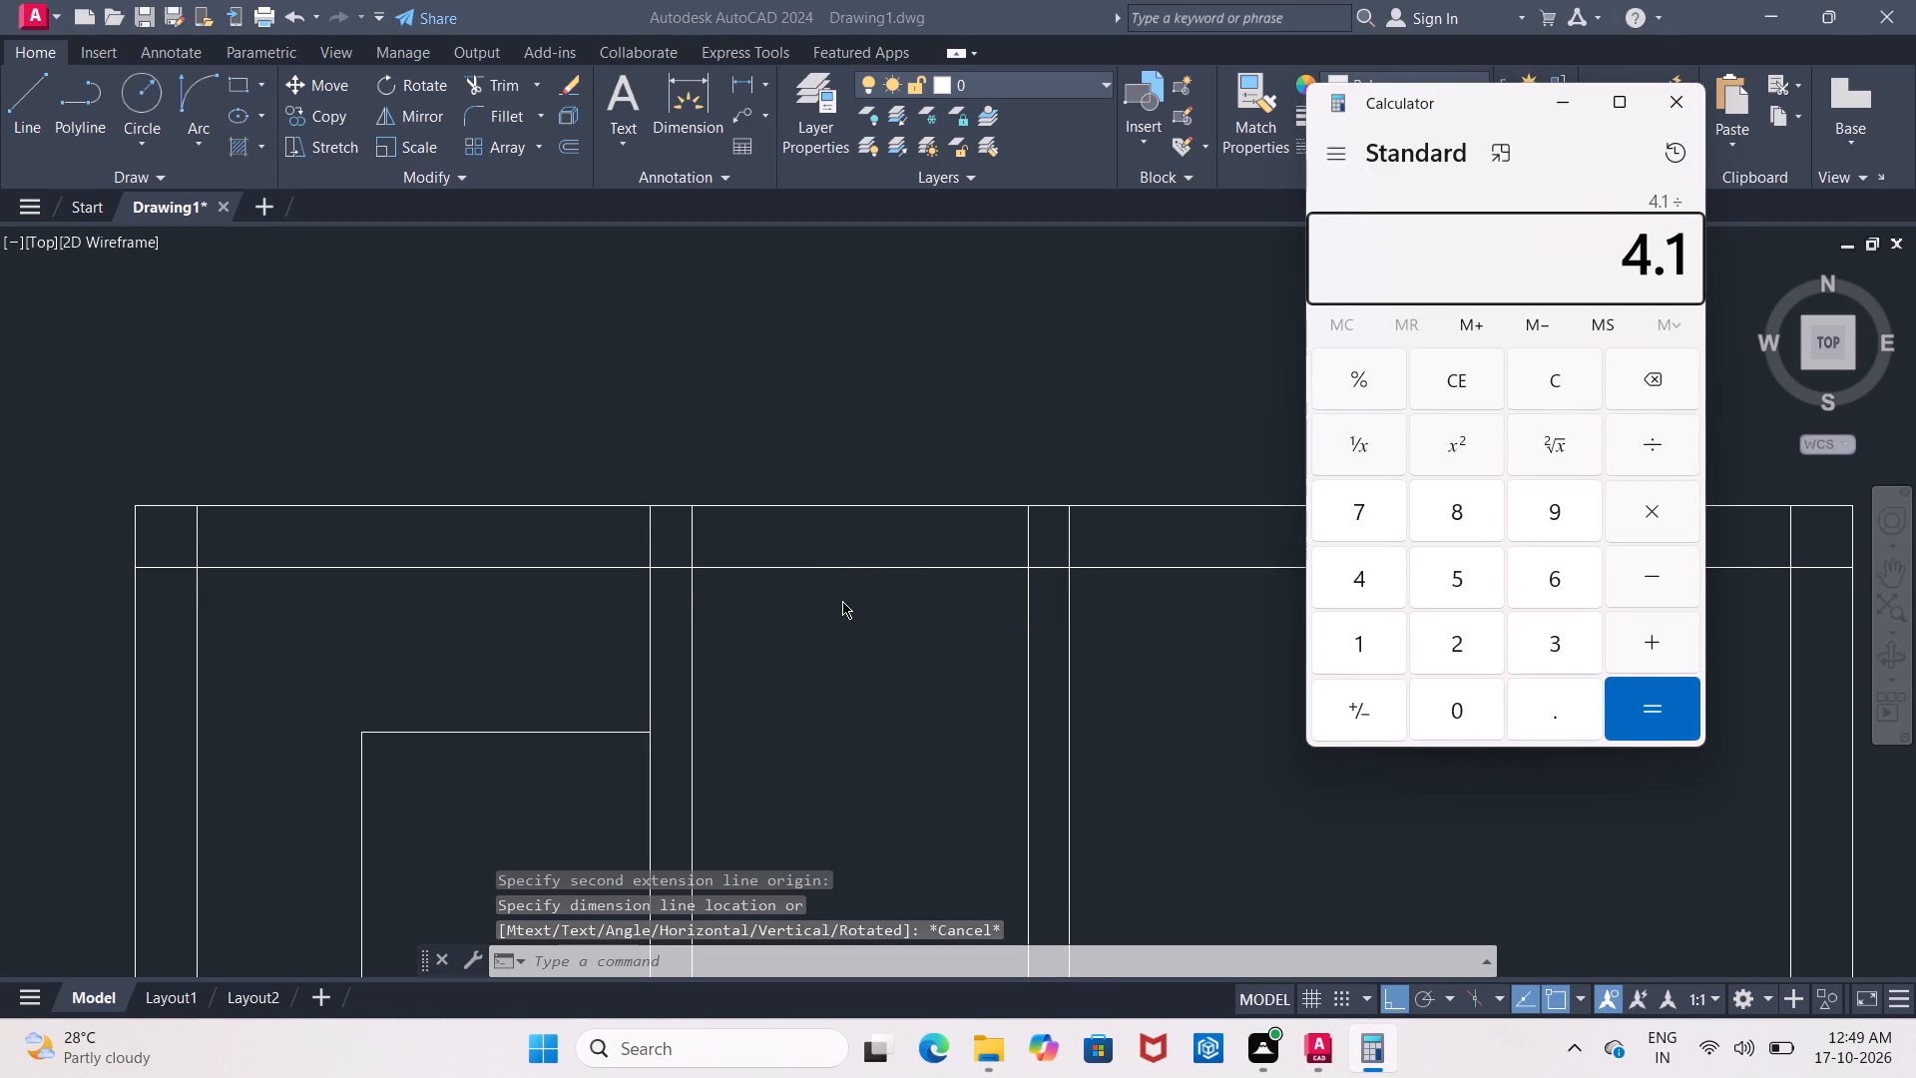
key("2")
key("Return")
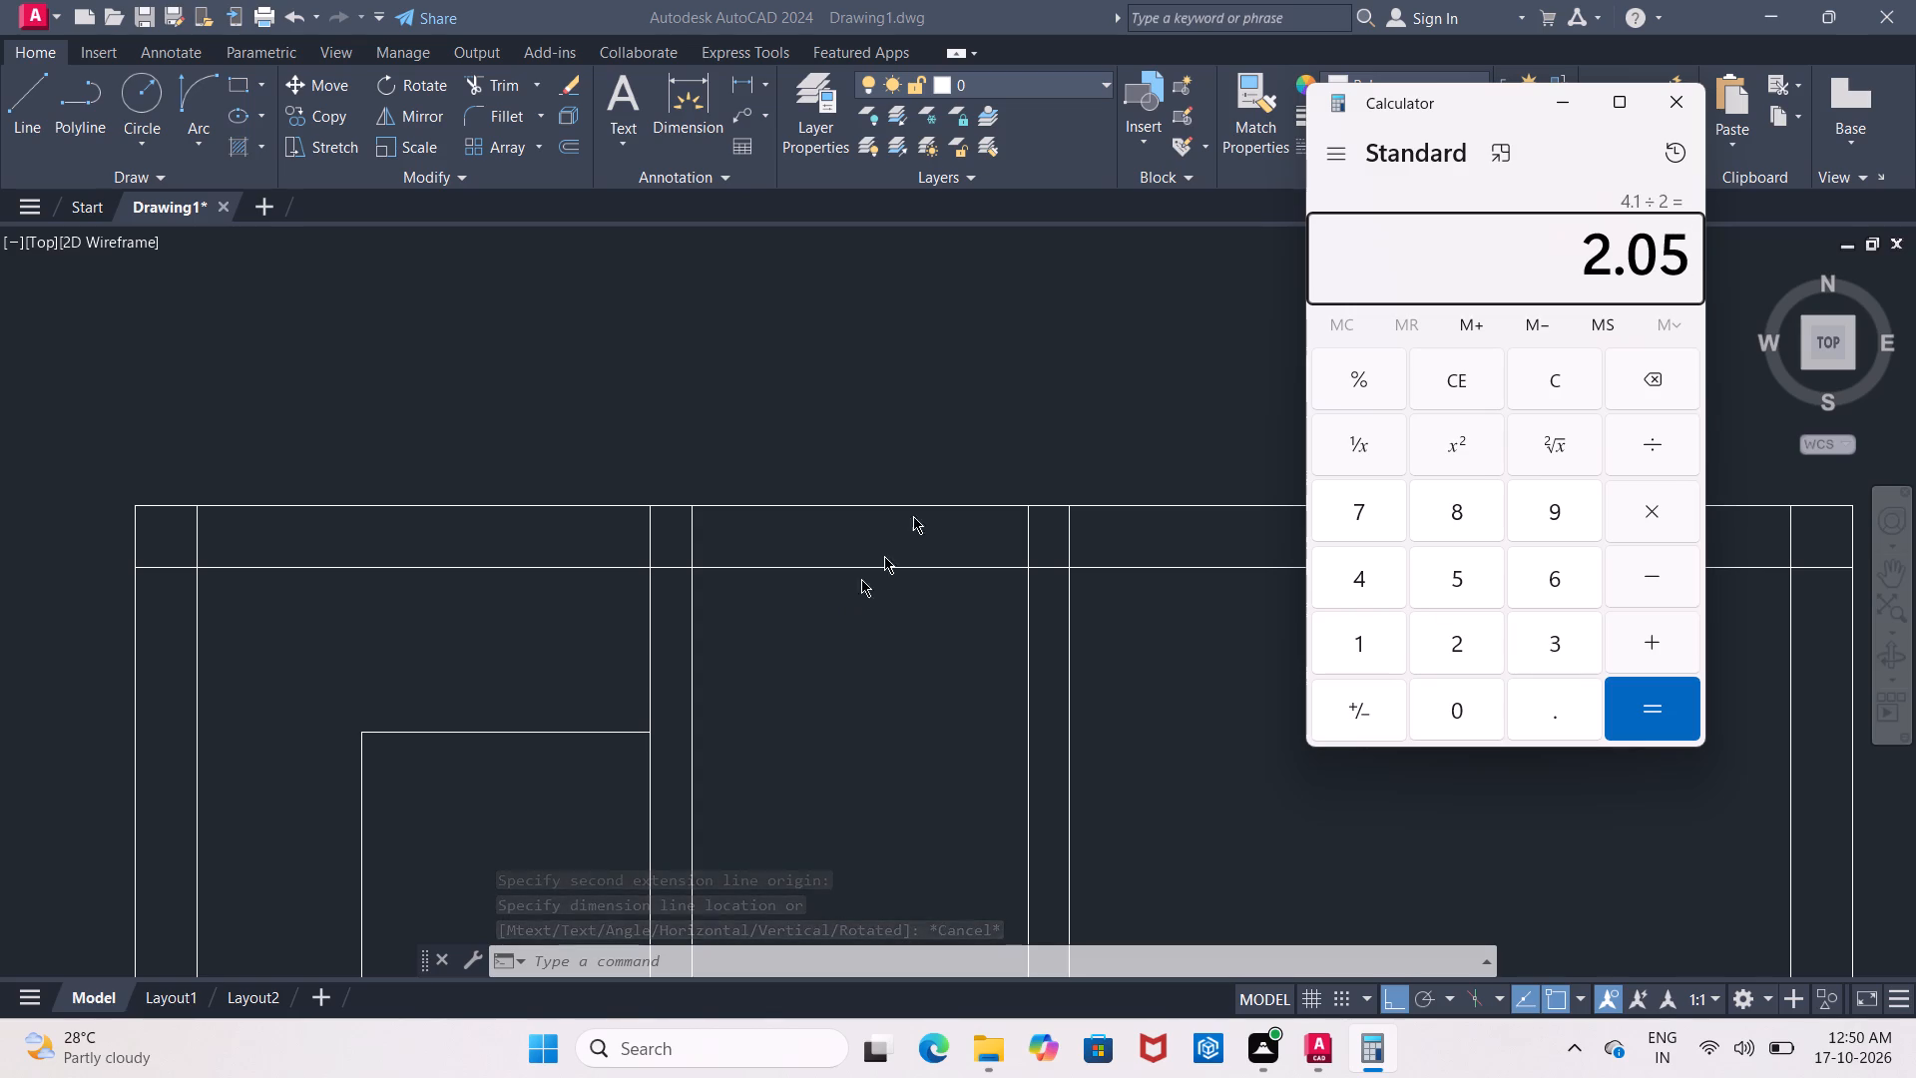
left_click(1665, 98)
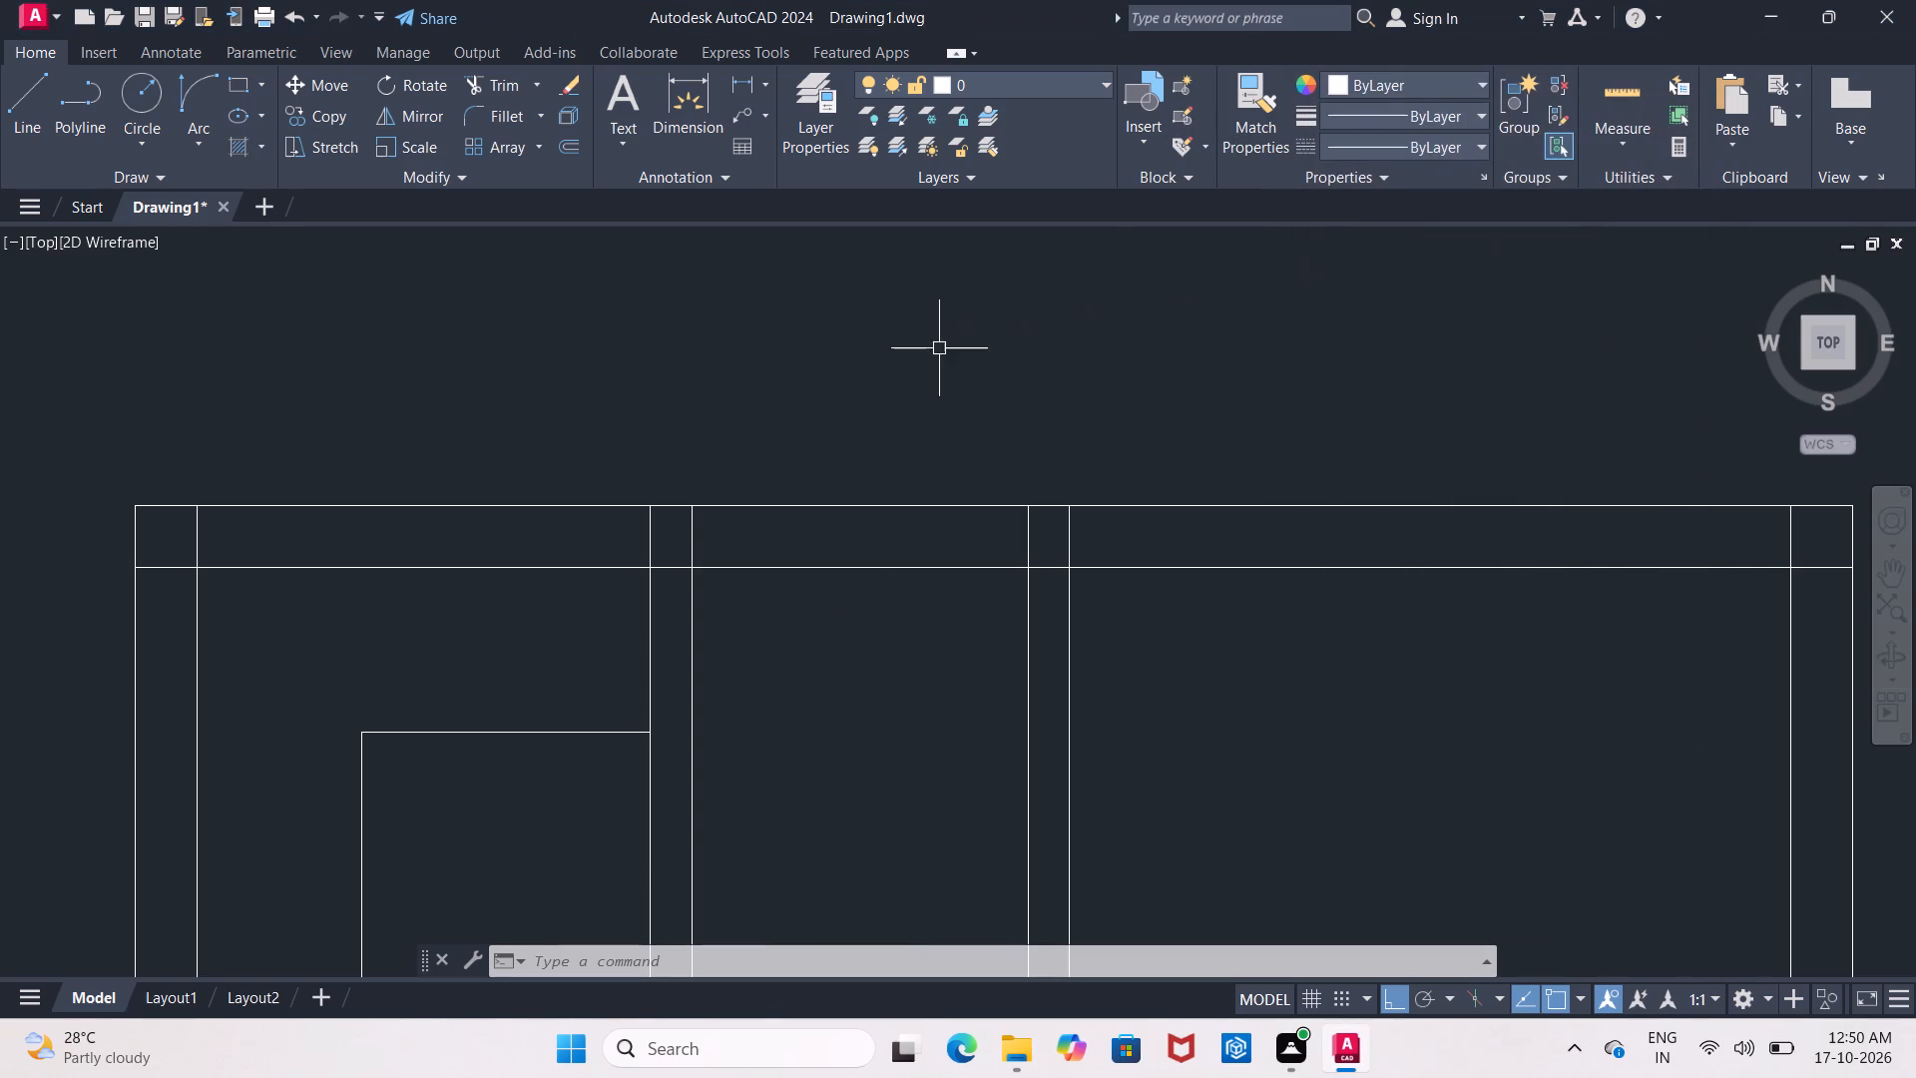
Offset the inner line of the upper middle room's left wall 2'5" to the right, into the room.
key("o")
key("Return")
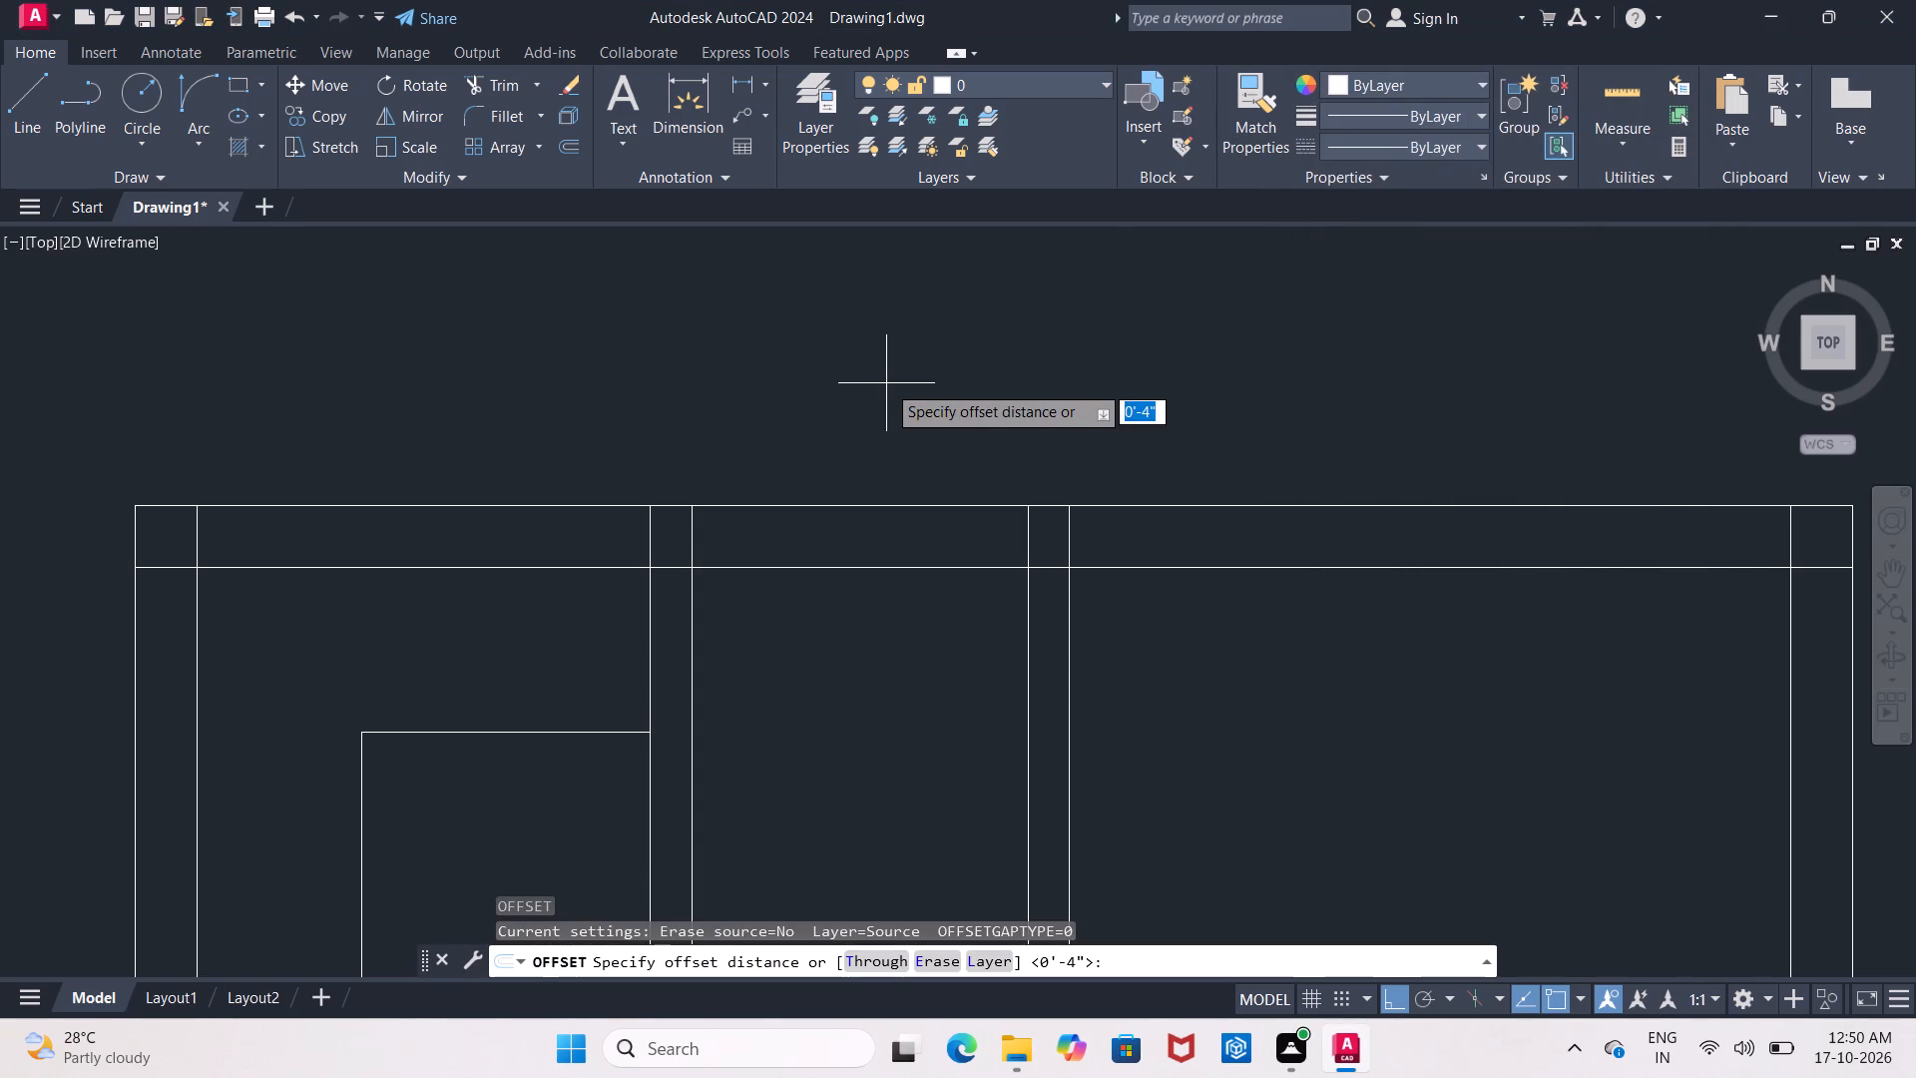
key("2")
key("apostrophe")
key("5")
key("shift+quotedbl")
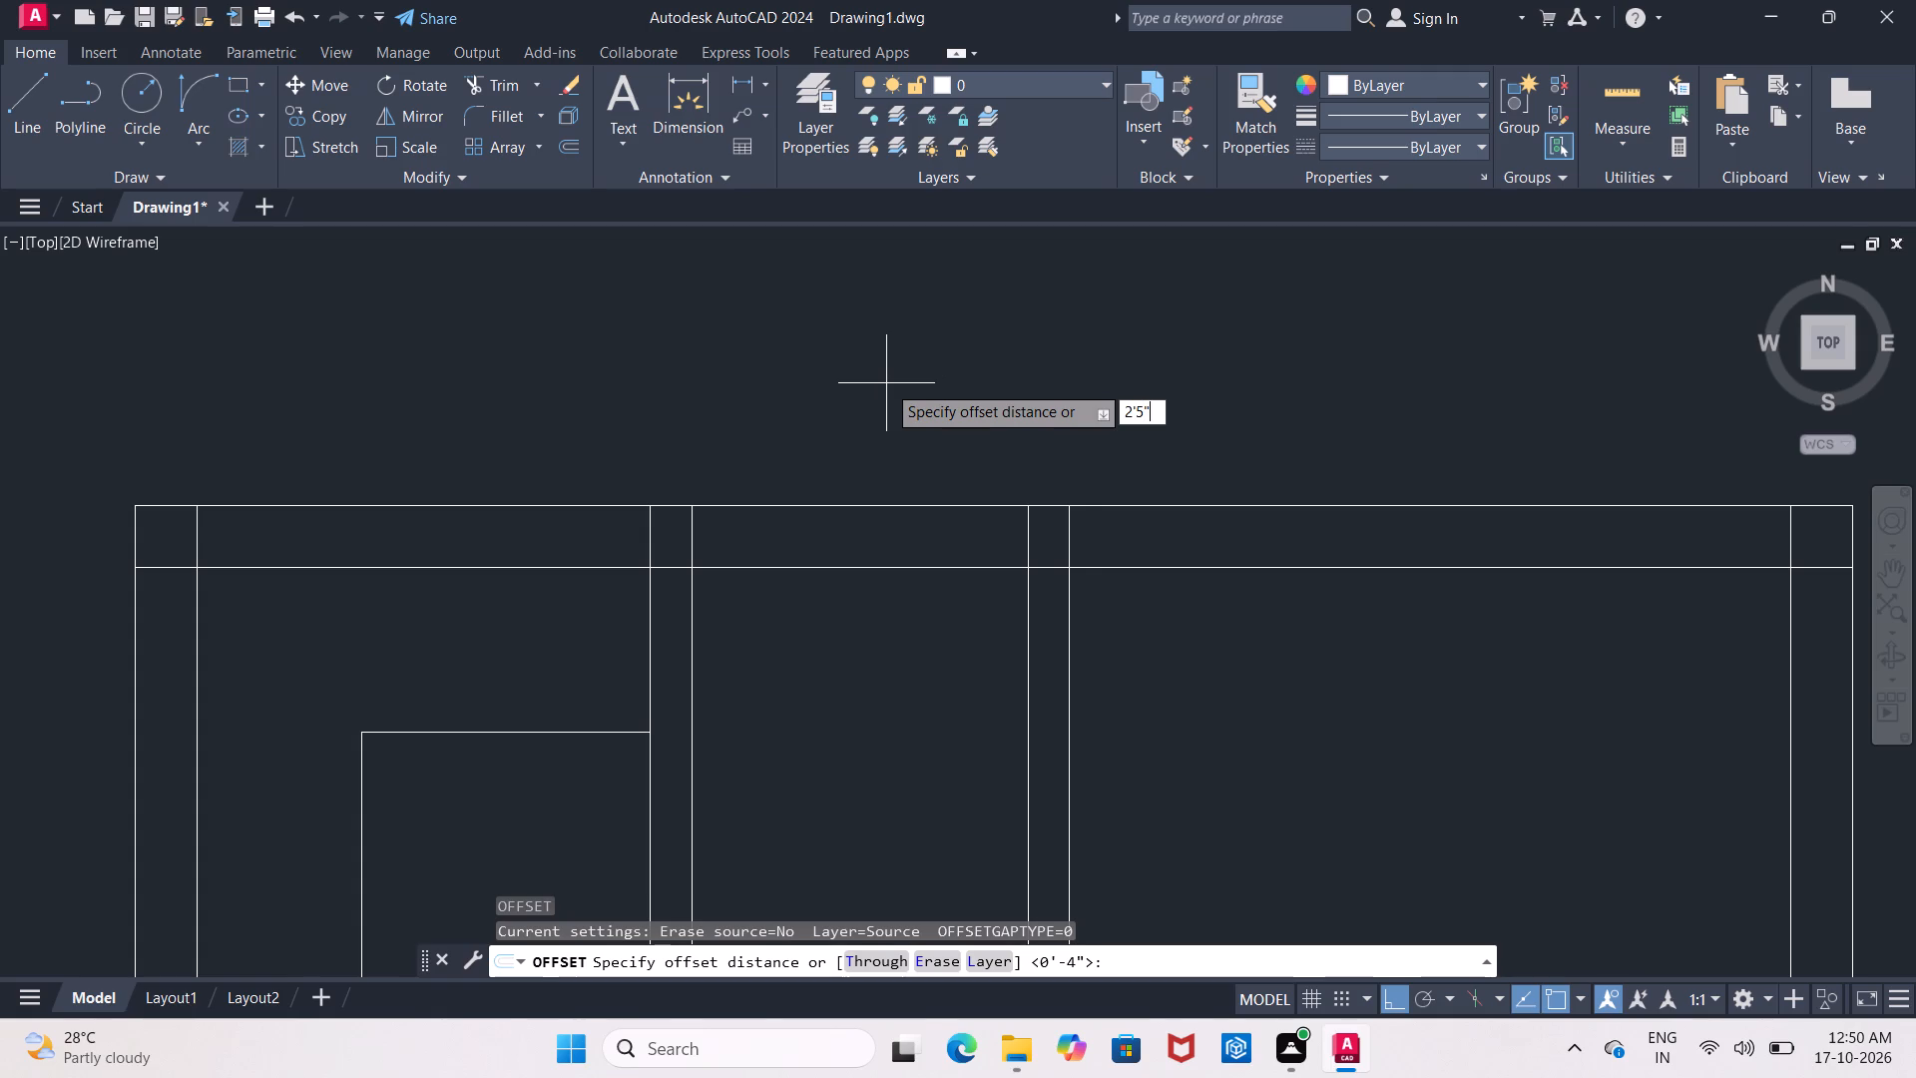
key("shift+Return")
left_click(695, 597)
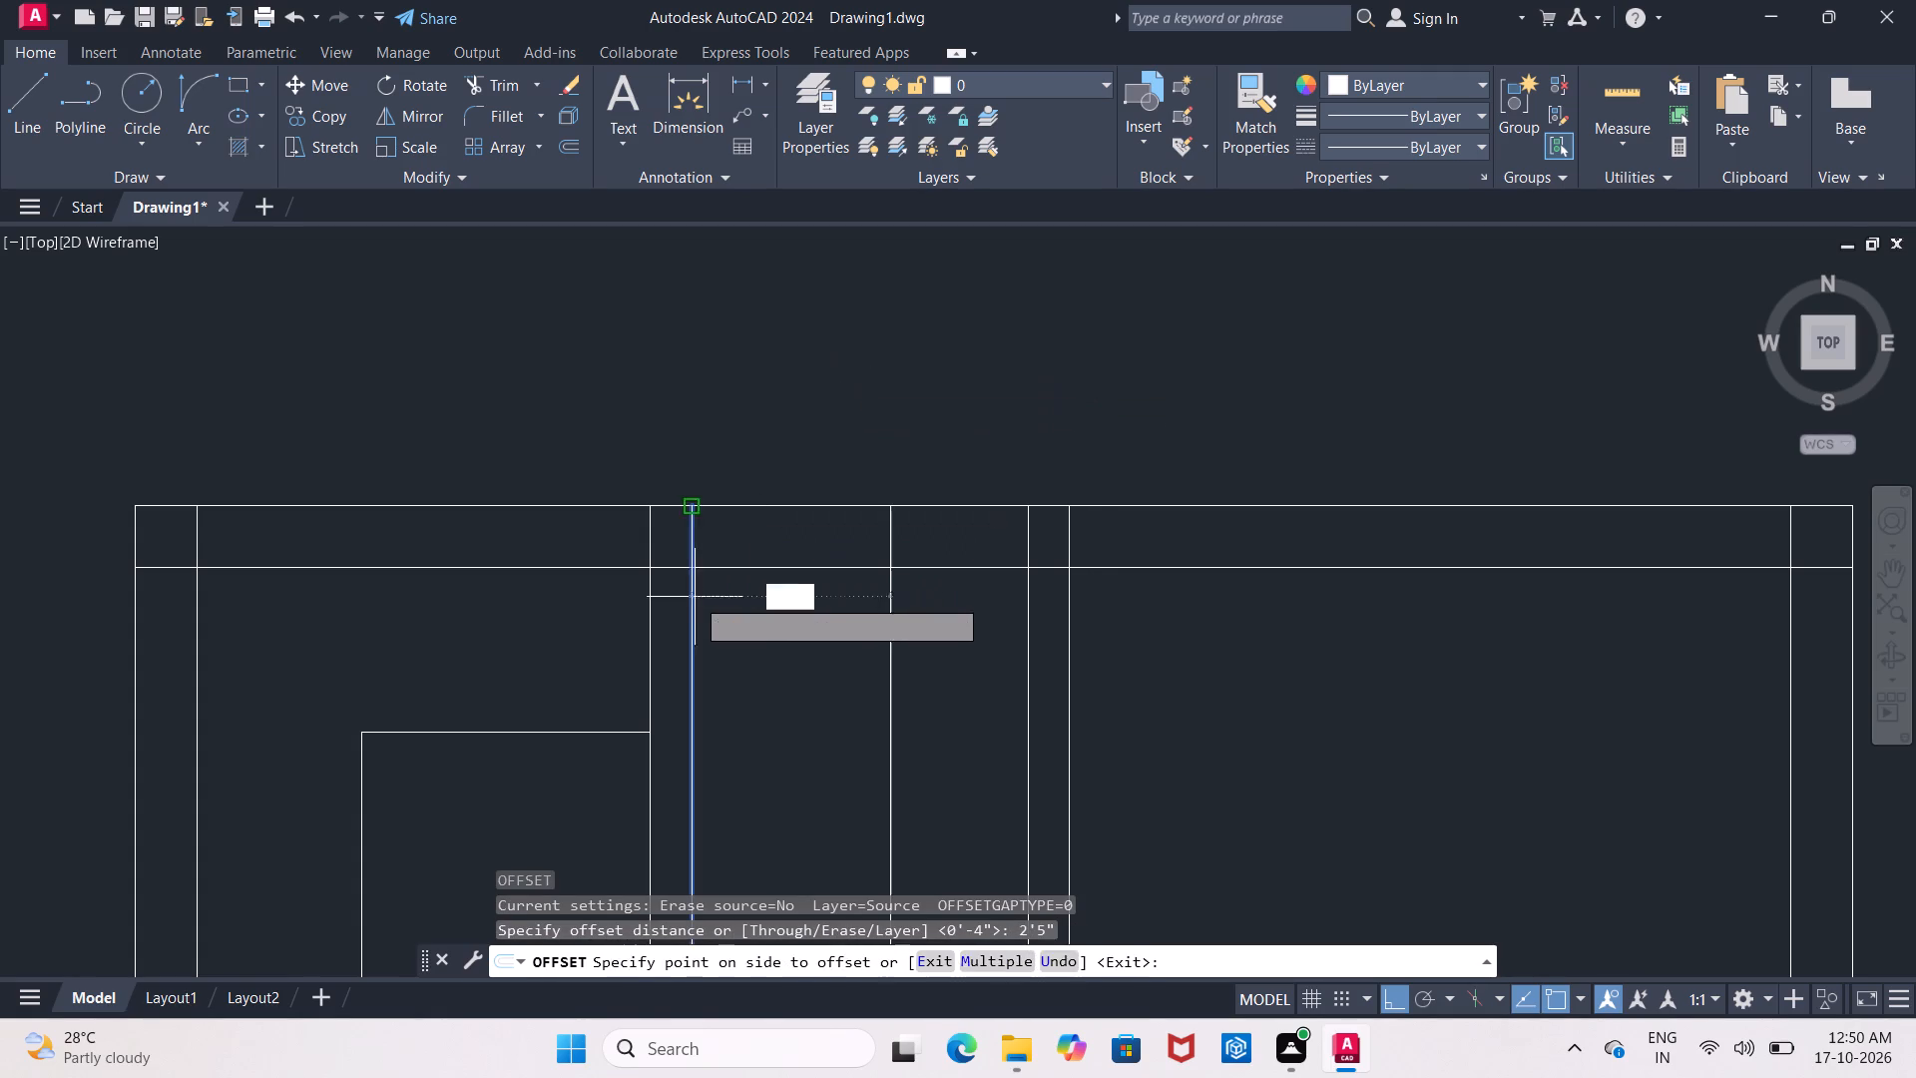
left_click(842, 662)
scroll(844, 655, "down", 2)
middle_click_drag(844, 655, 833, 597)
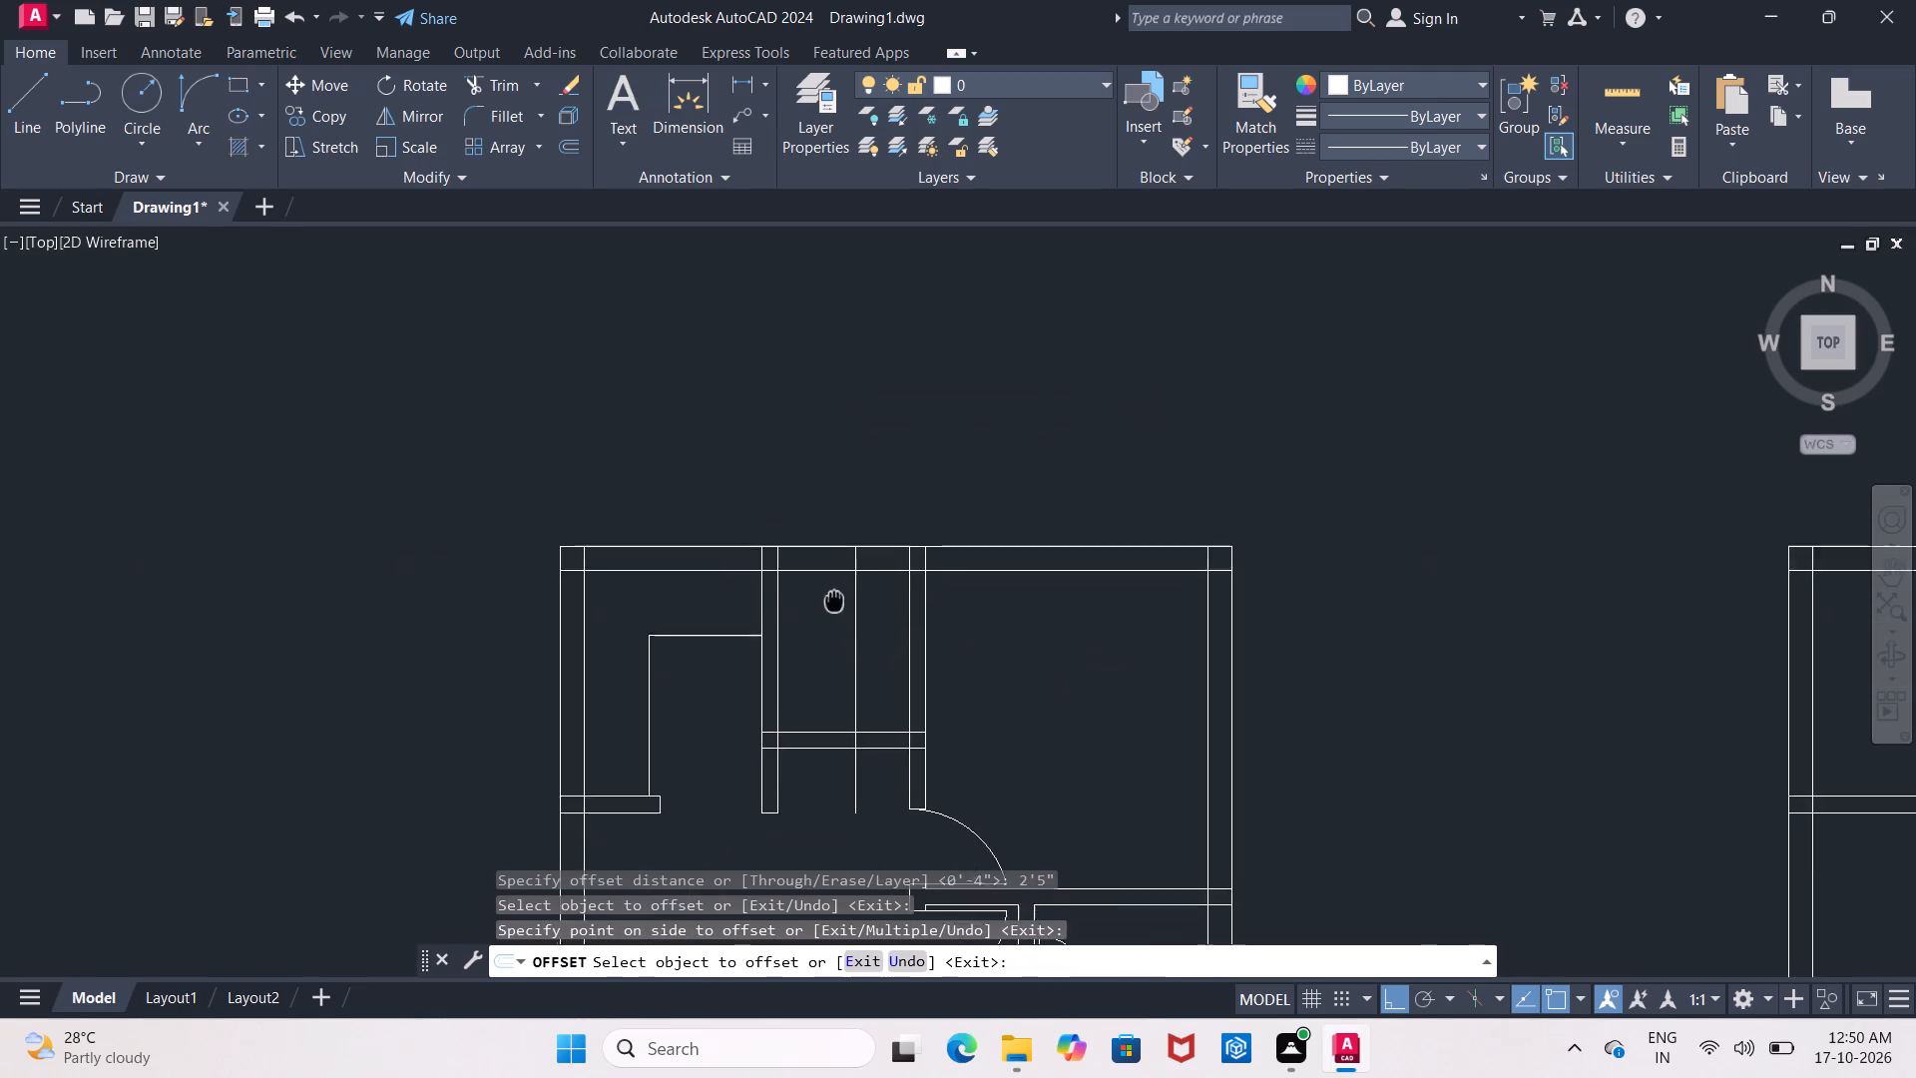
middle_click_drag(833, 597, 828, 586)
scroll(868, 596, "up", 1)
middle_click_drag(868, 596, 841, 561)
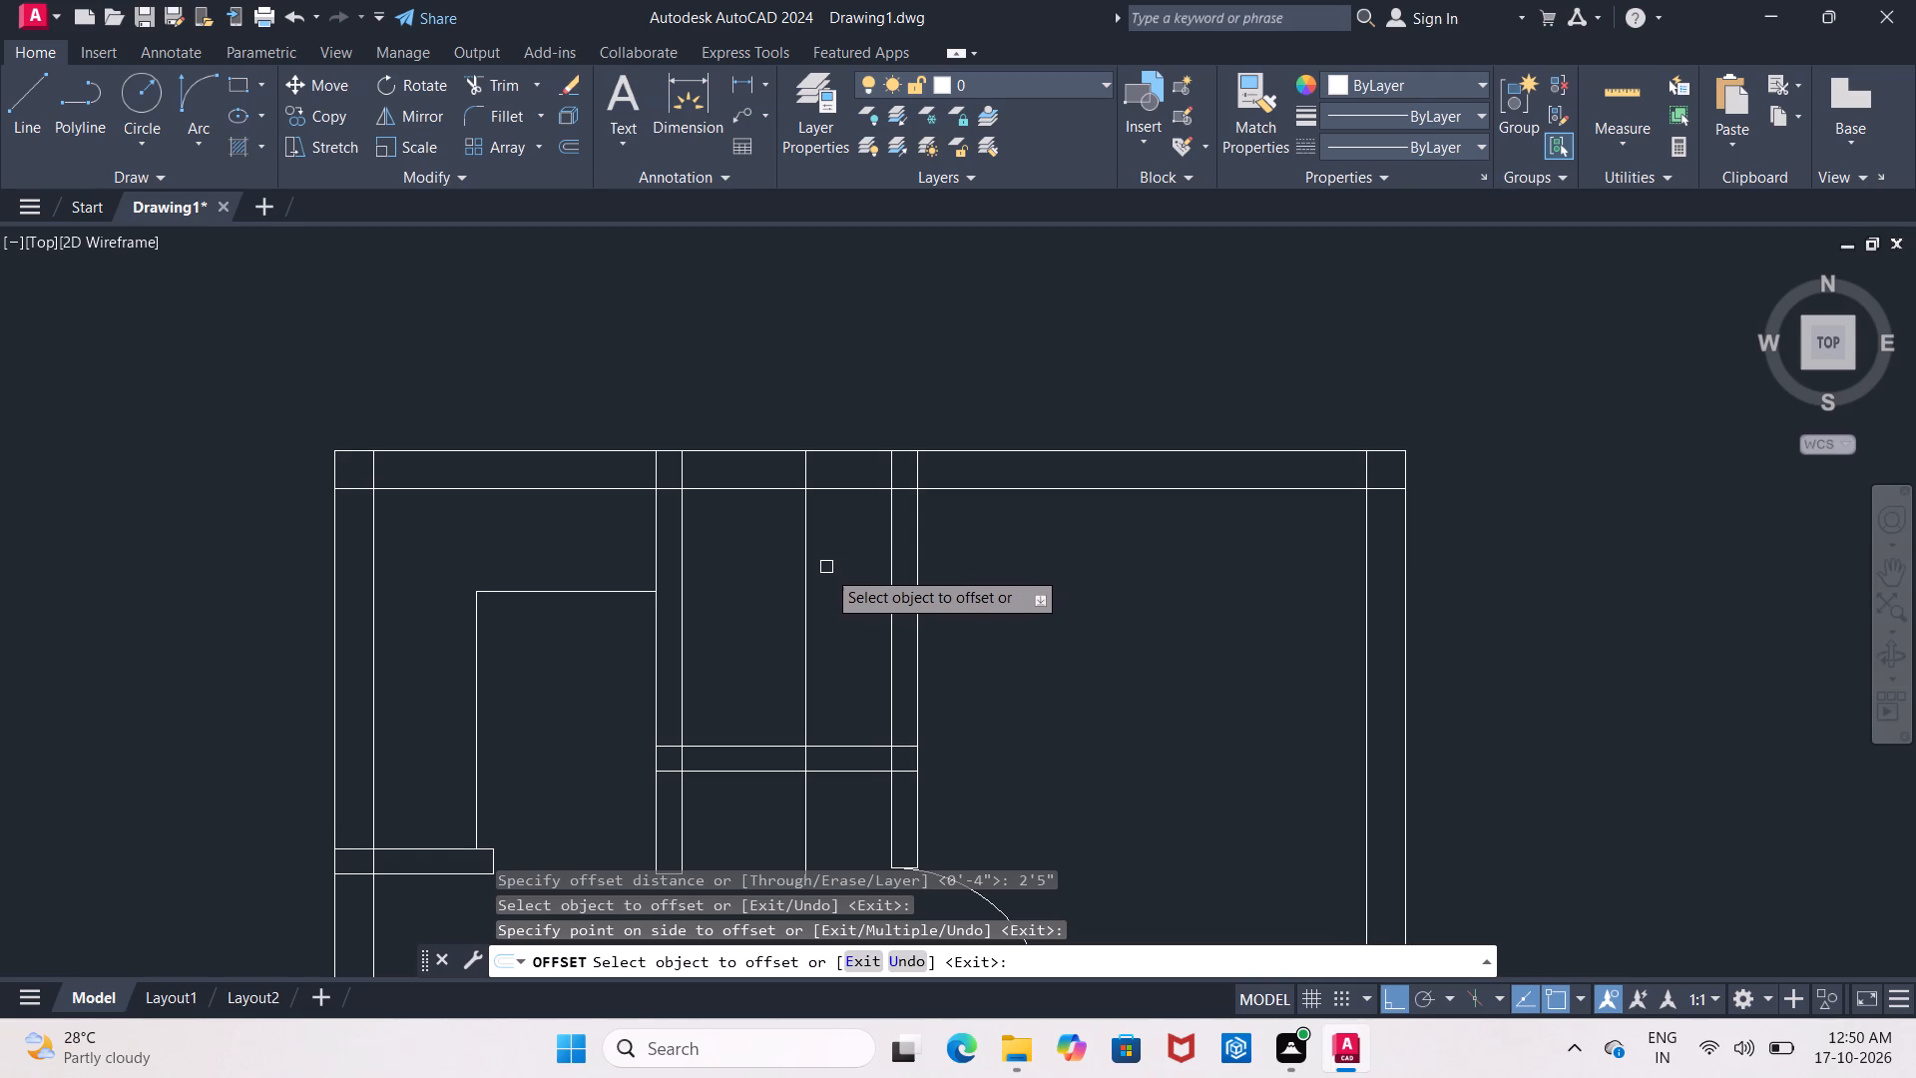
key("Return")
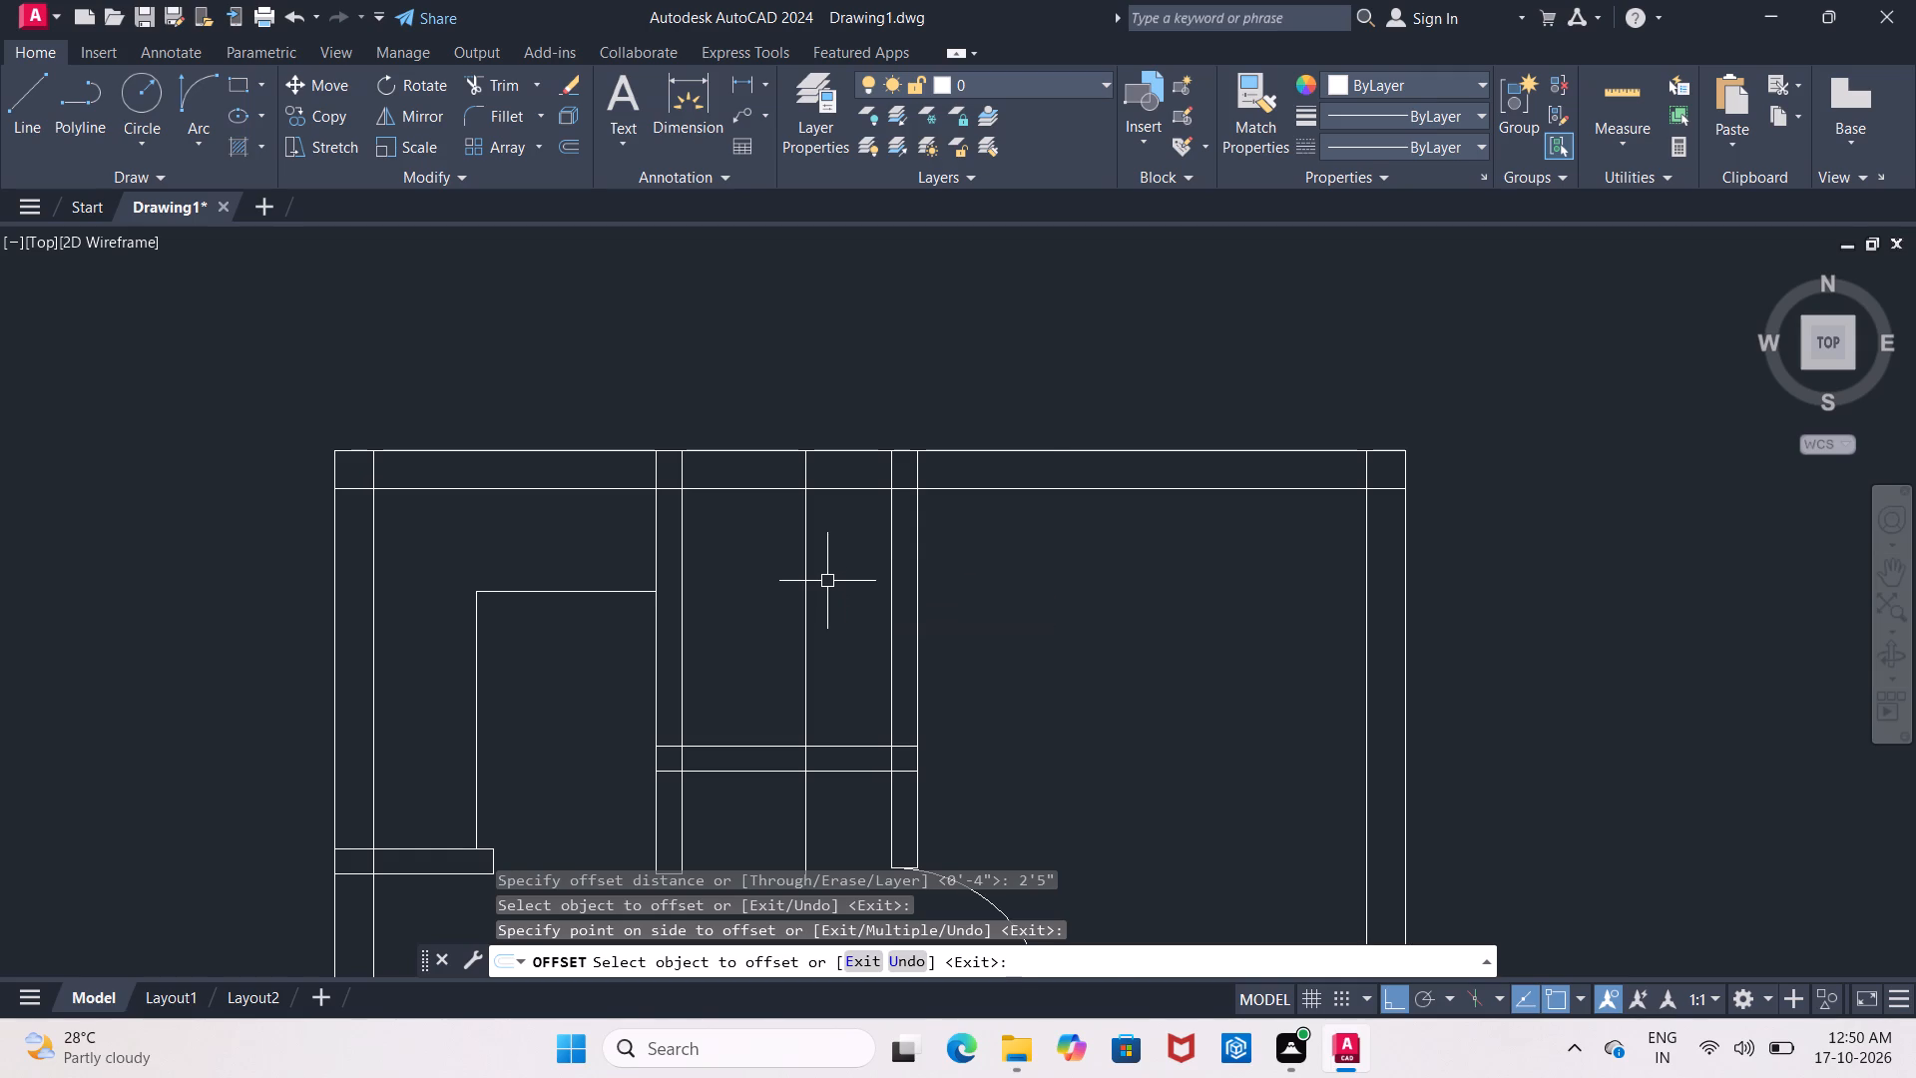
Offset the new vertical line in the upper middle room by 1' to both its left and right sides.
key("Return")
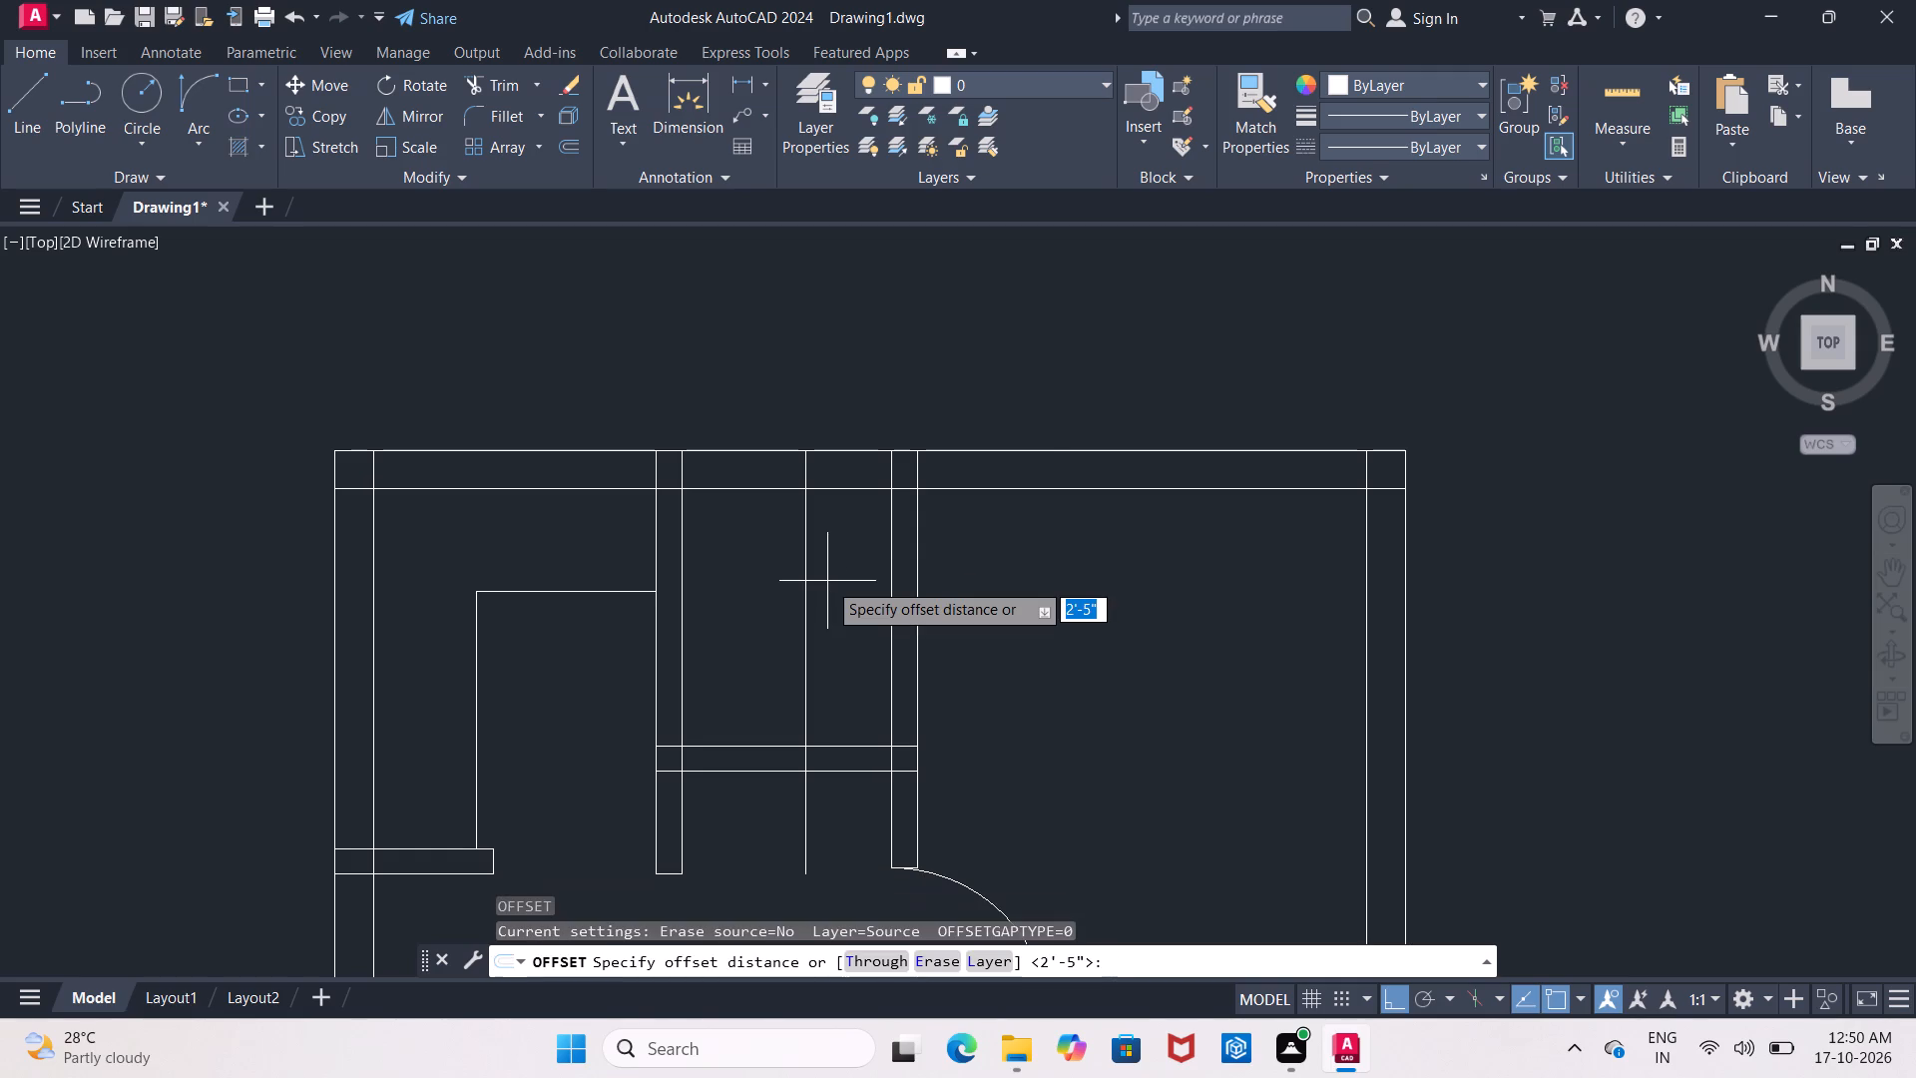
type("1'")
key("Return")
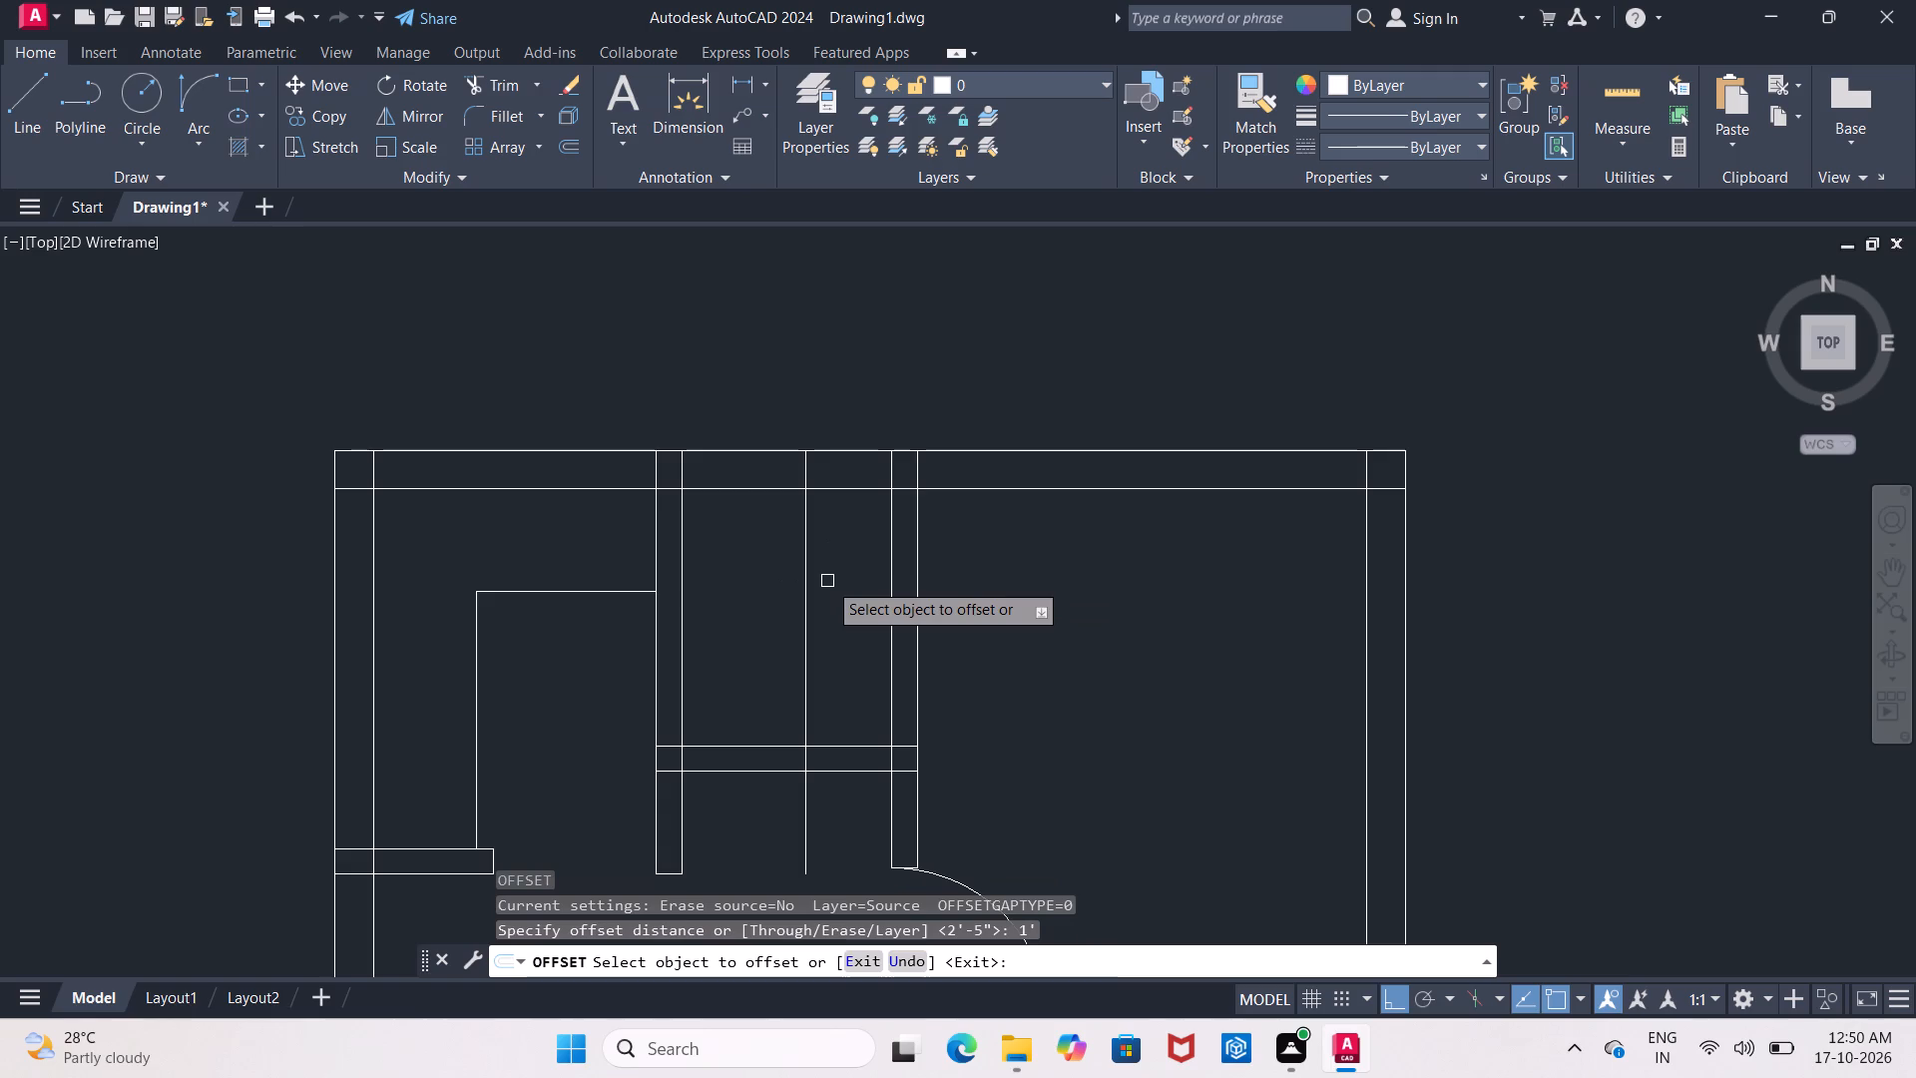
scroll(824, 550, "up", 1)
left_click(788, 540)
left_click(660, 565)
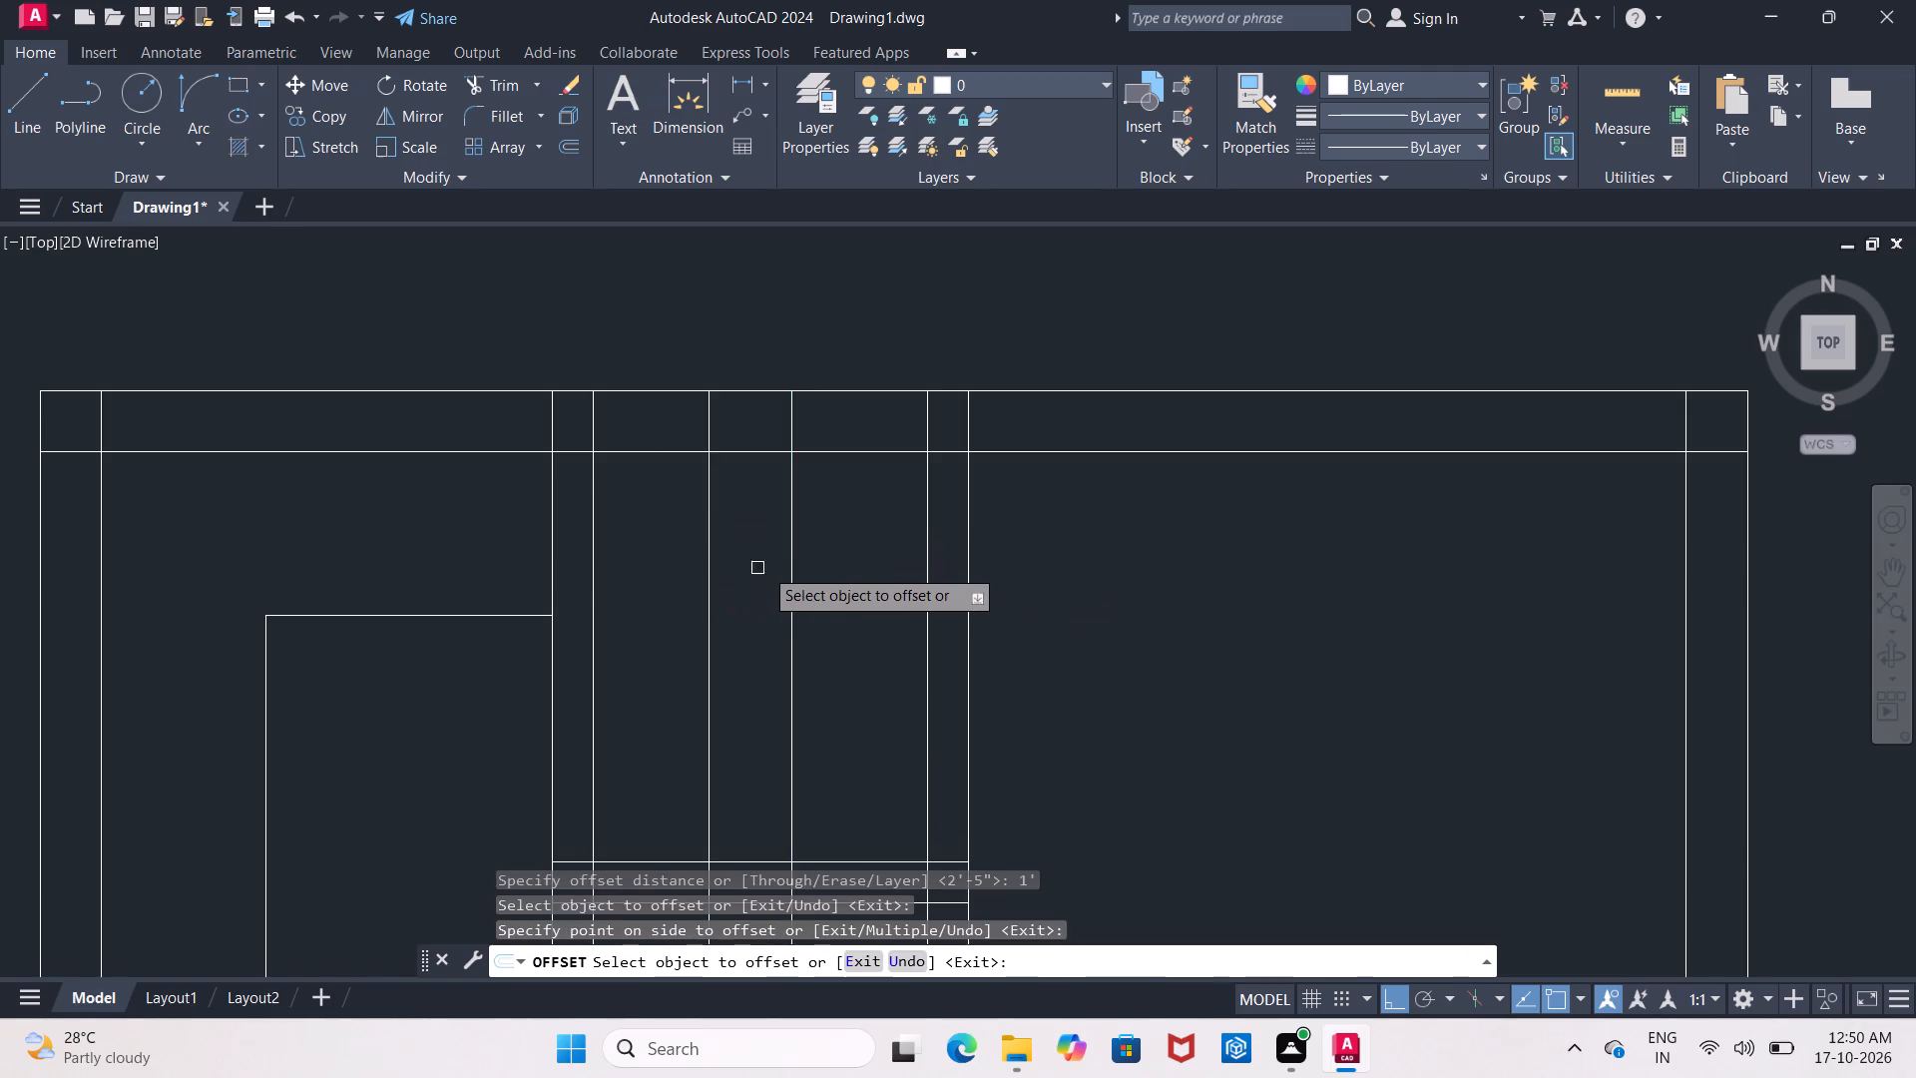
left_click(785, 566)
left_click(888, 586)
key("Escape")
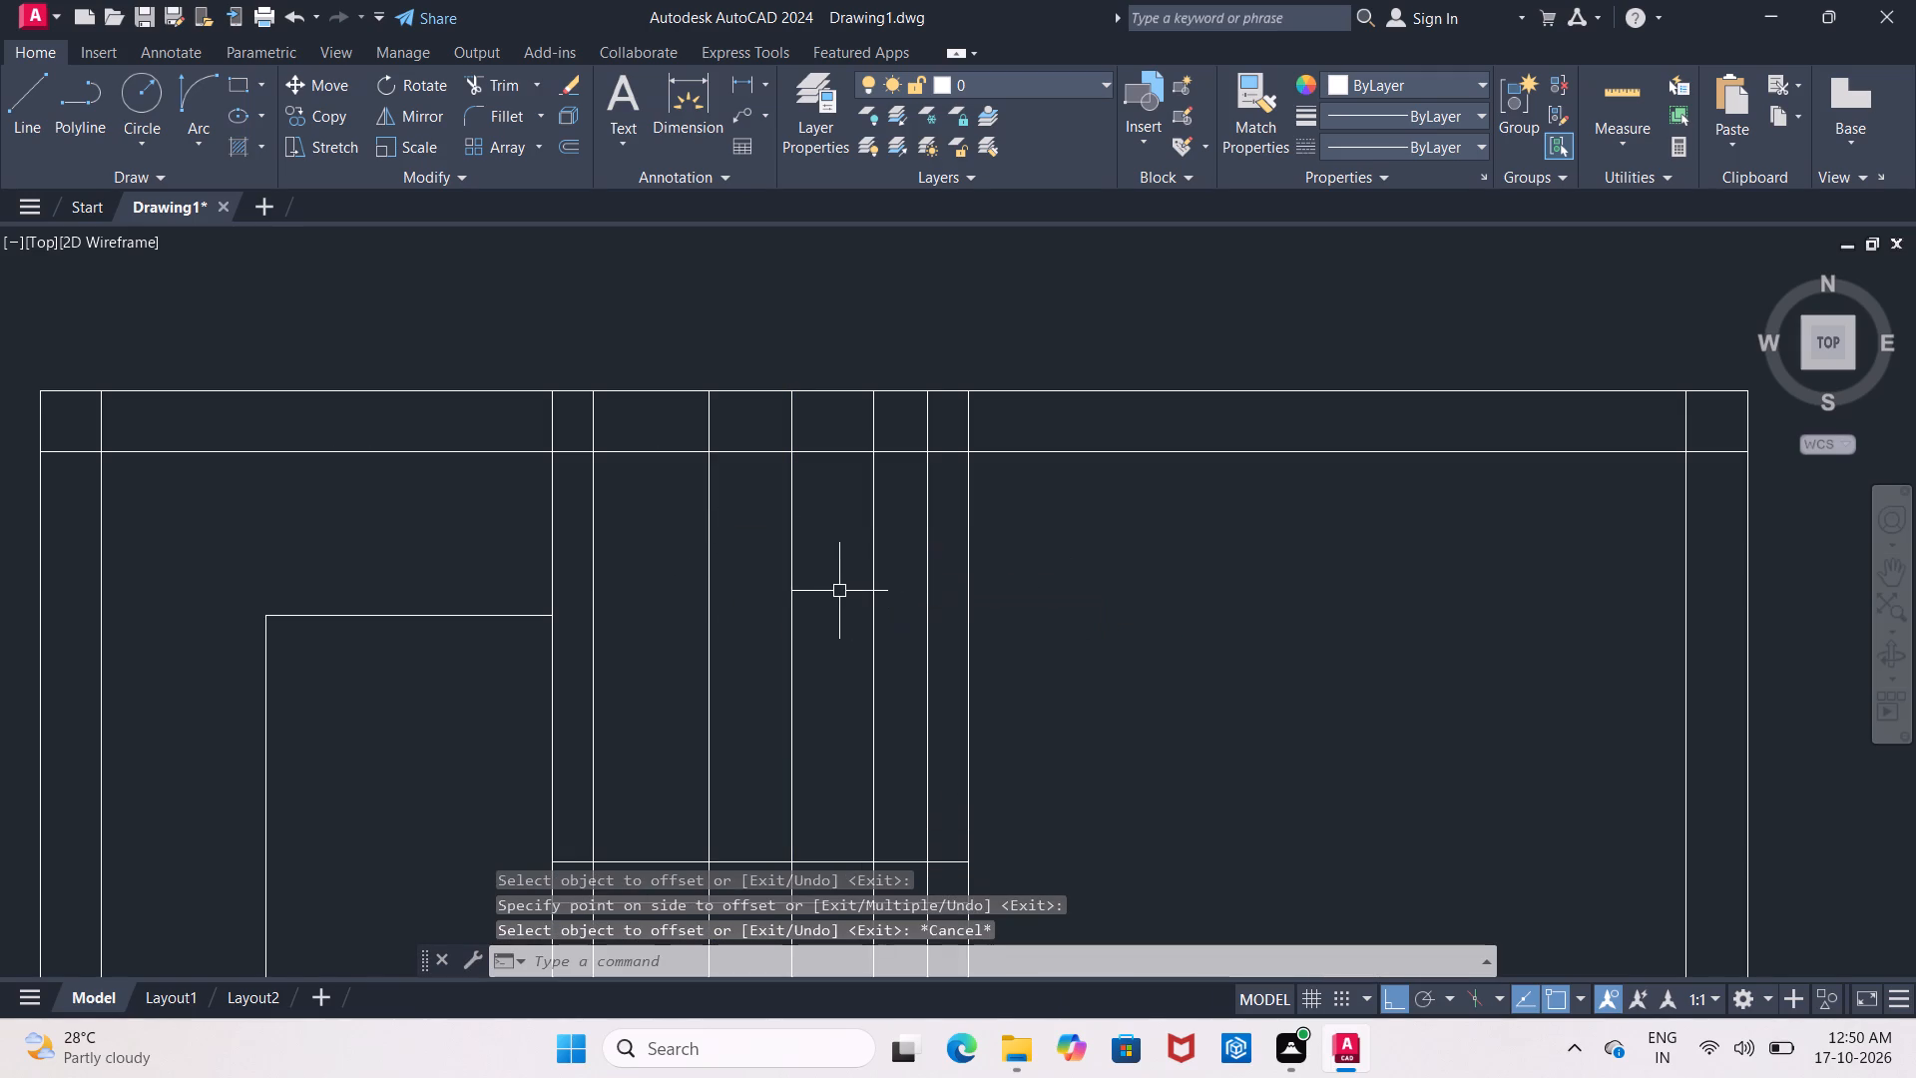
Trim the three vertical offset lines inside the upper middle room, between its top and bottom walls.
key("t")
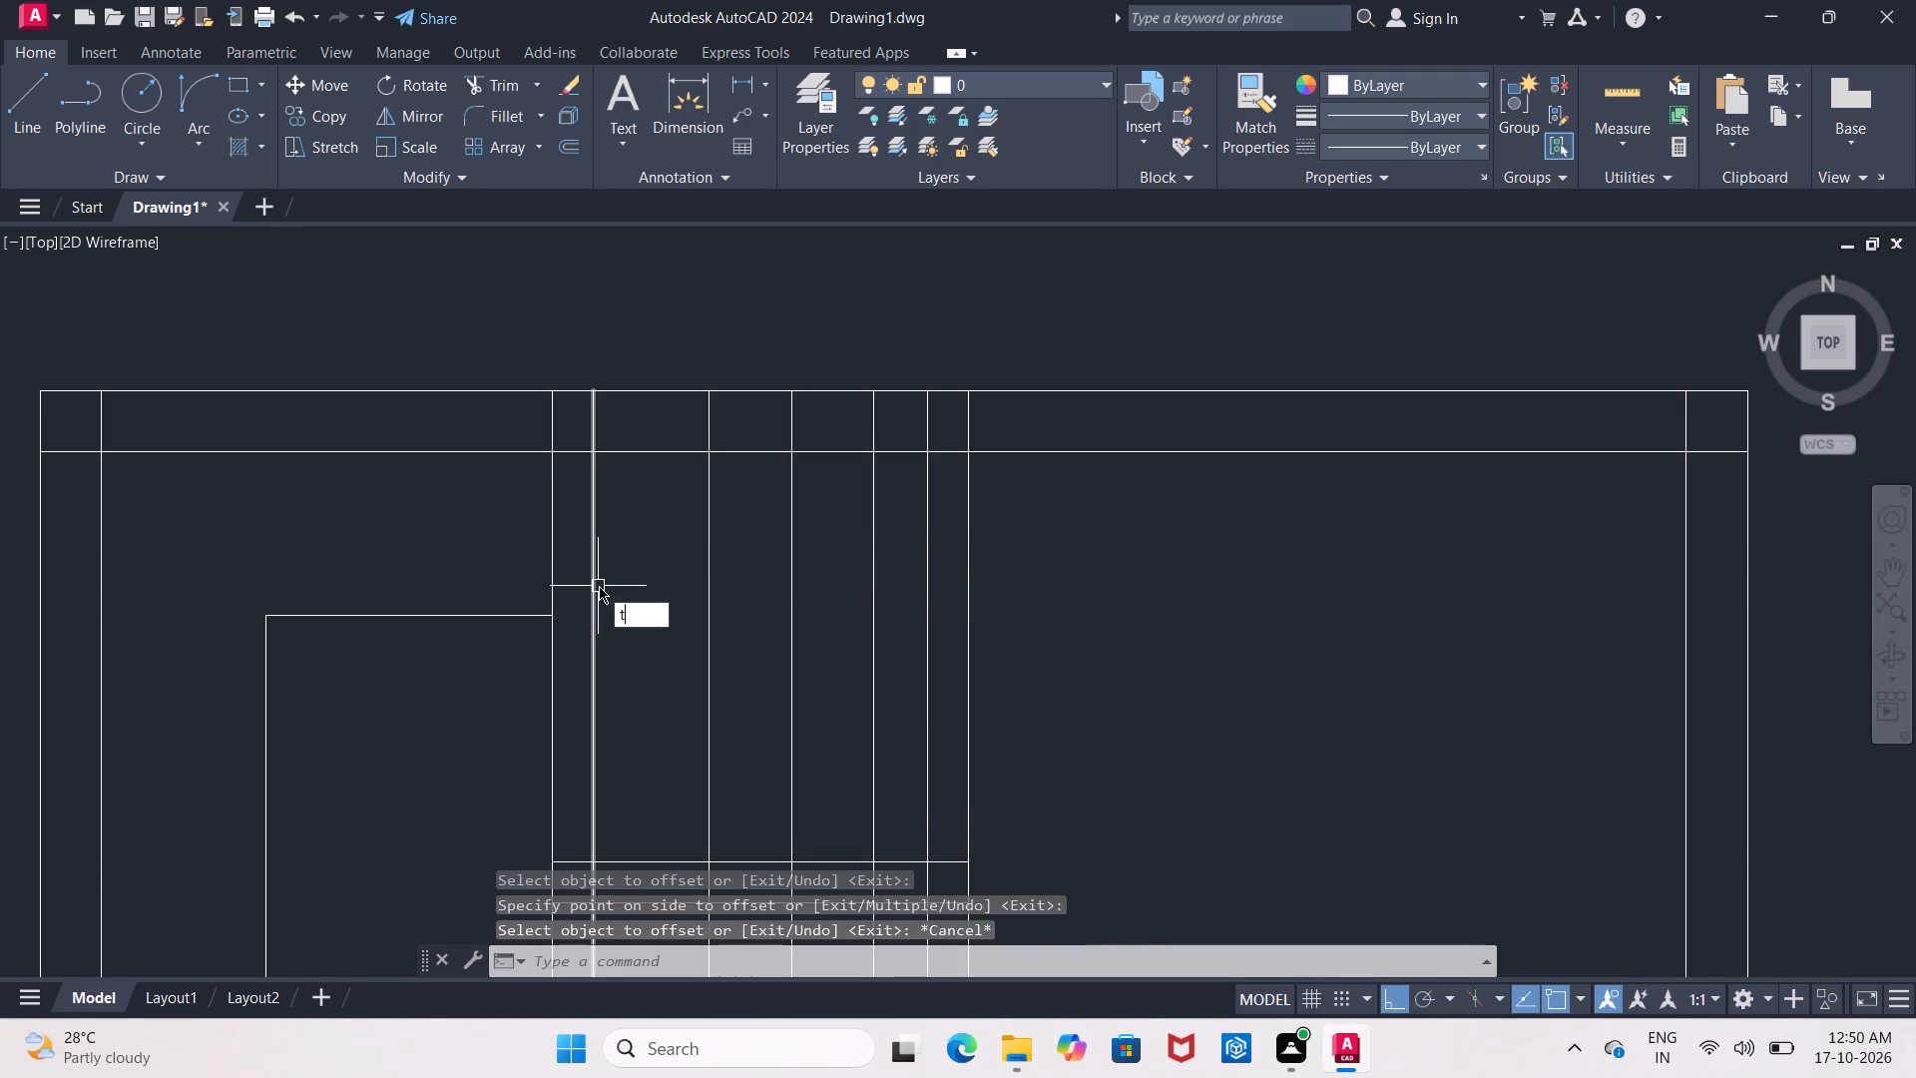
key("r")
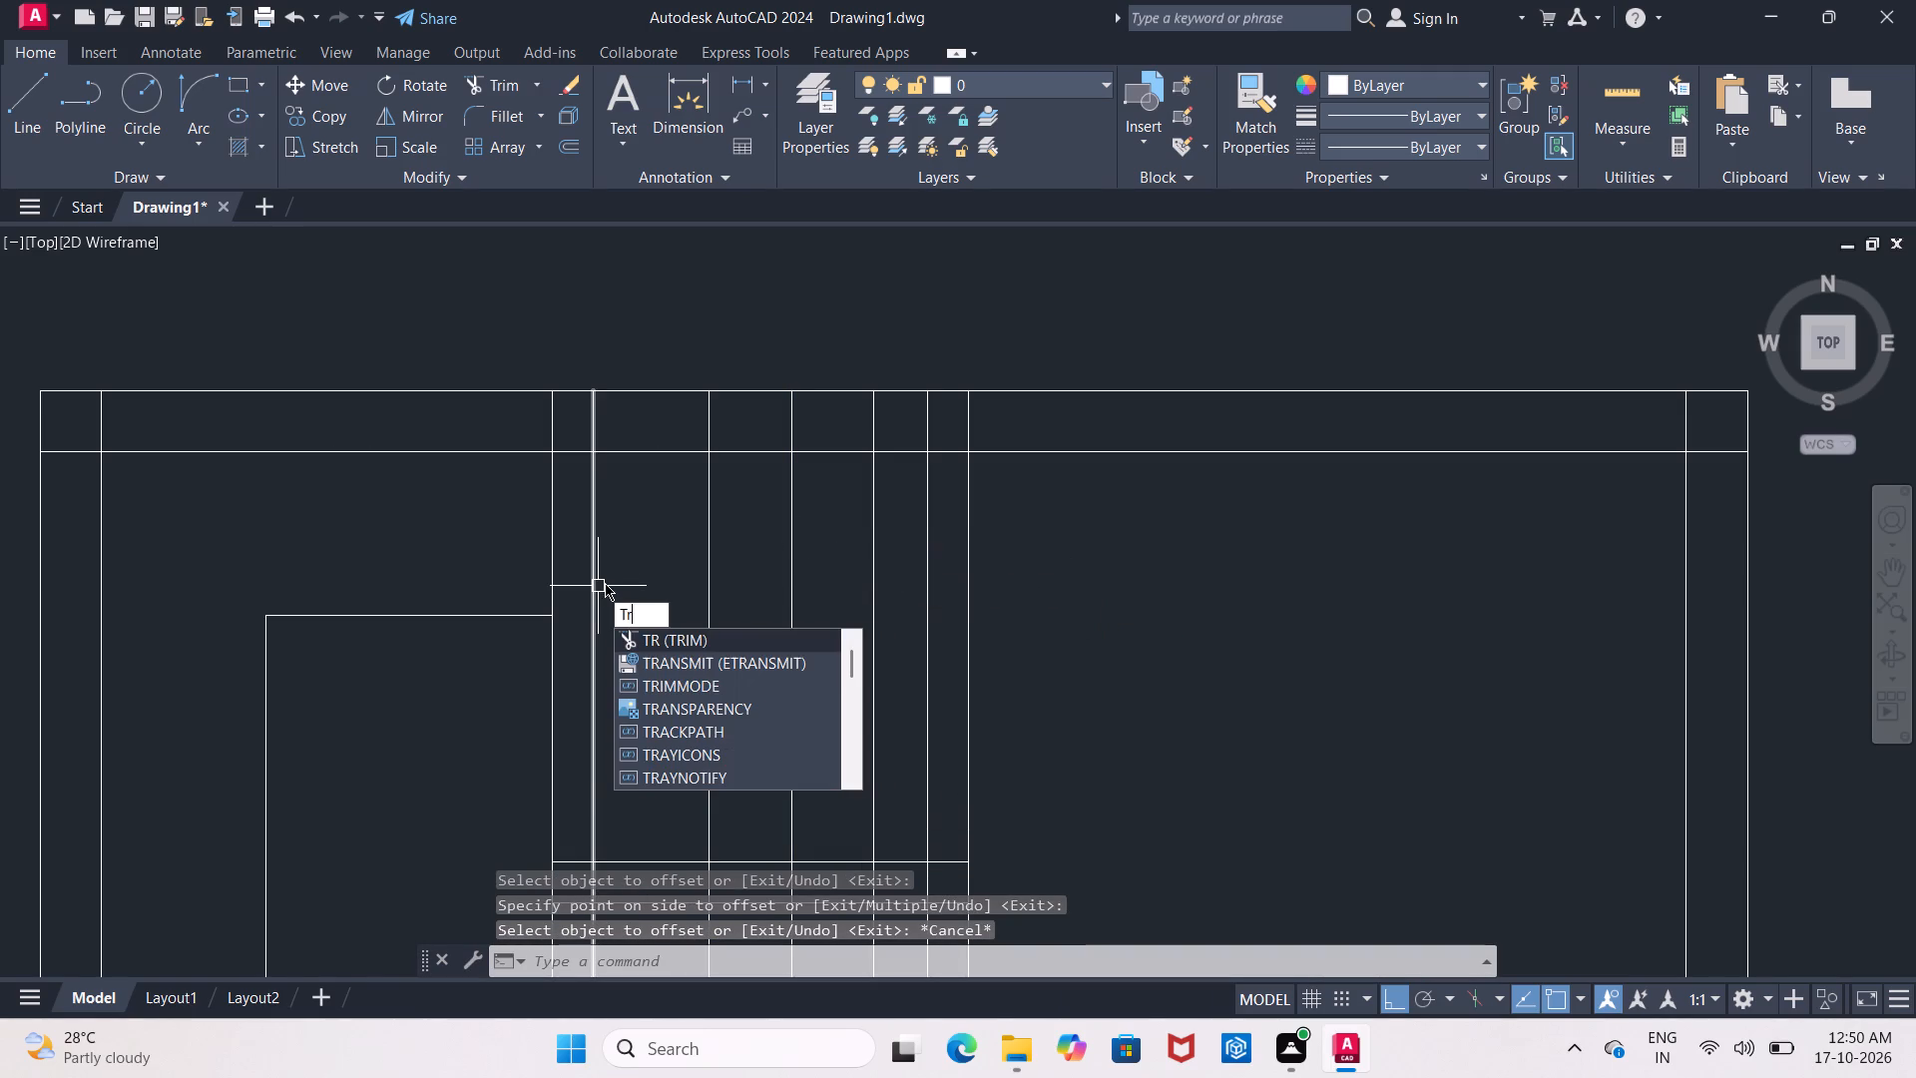
key("Return")
key("Return")
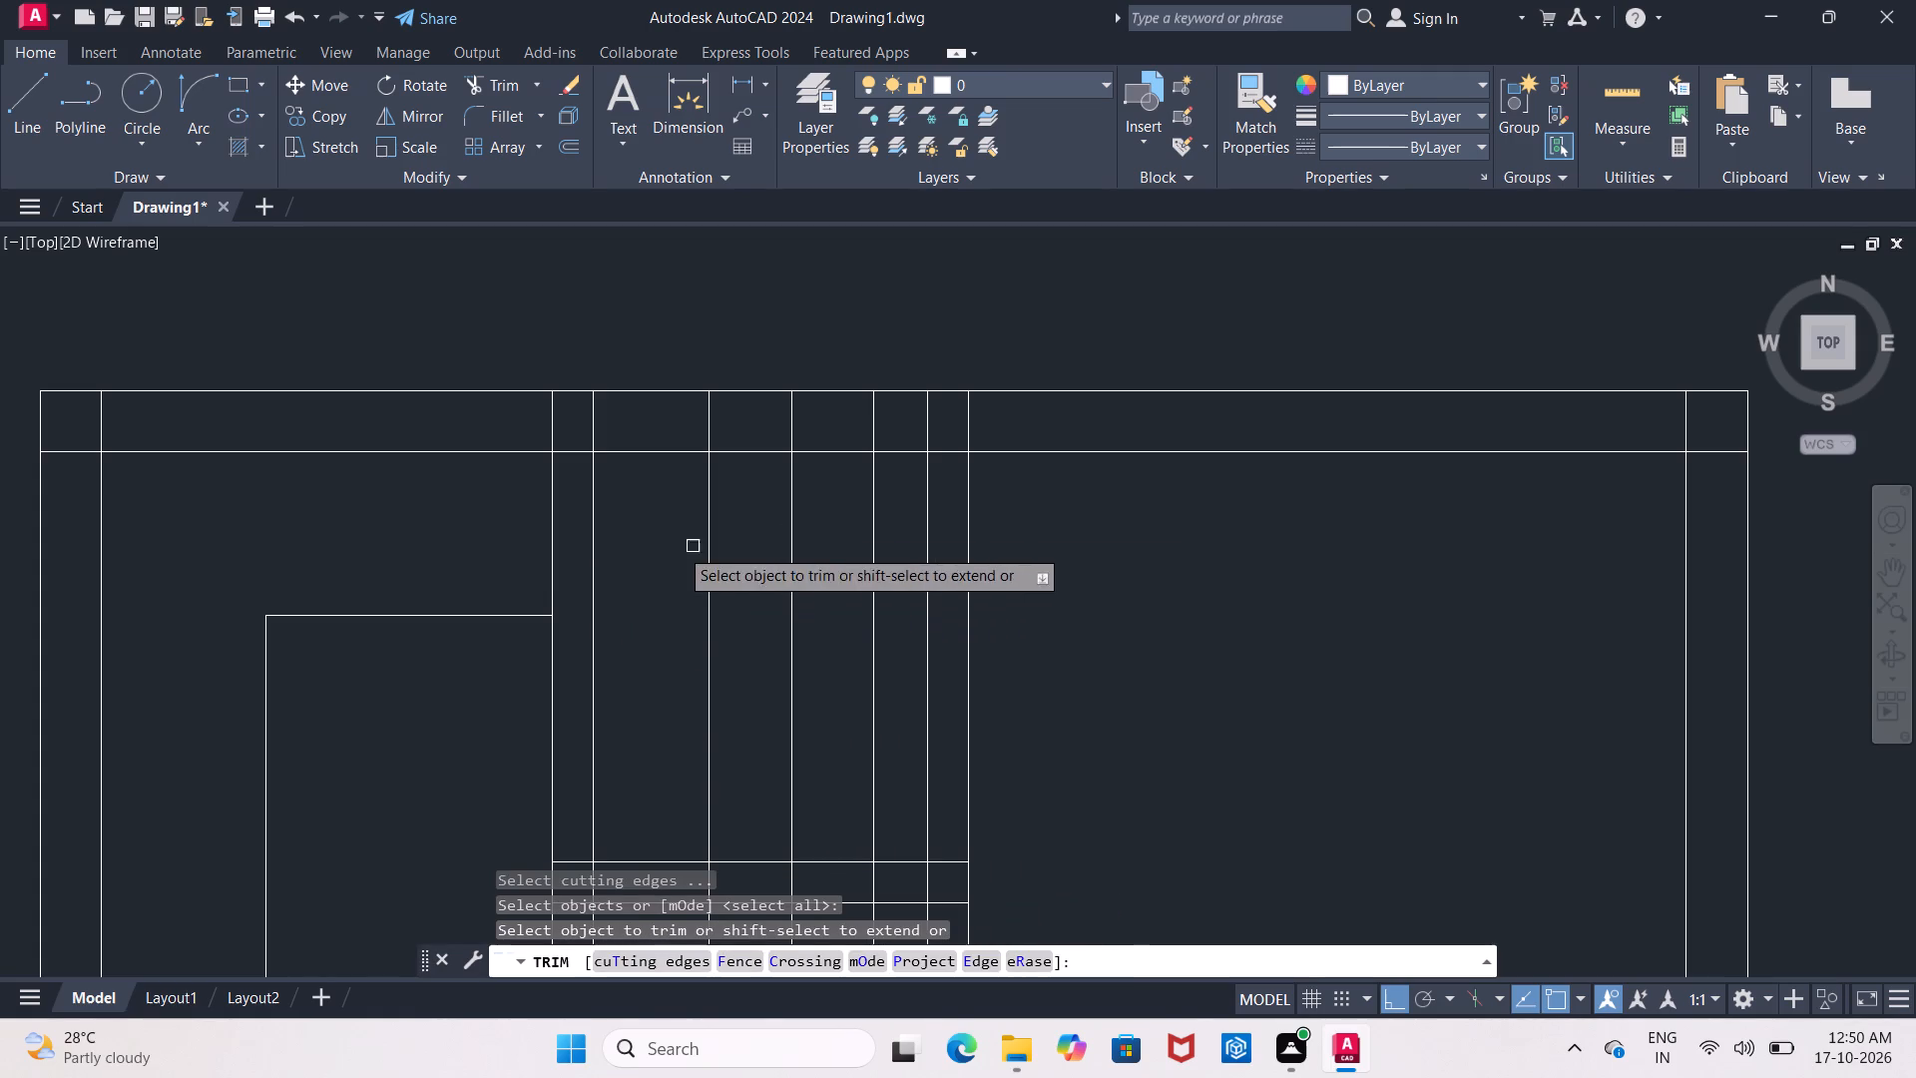
left_click(649, 551)
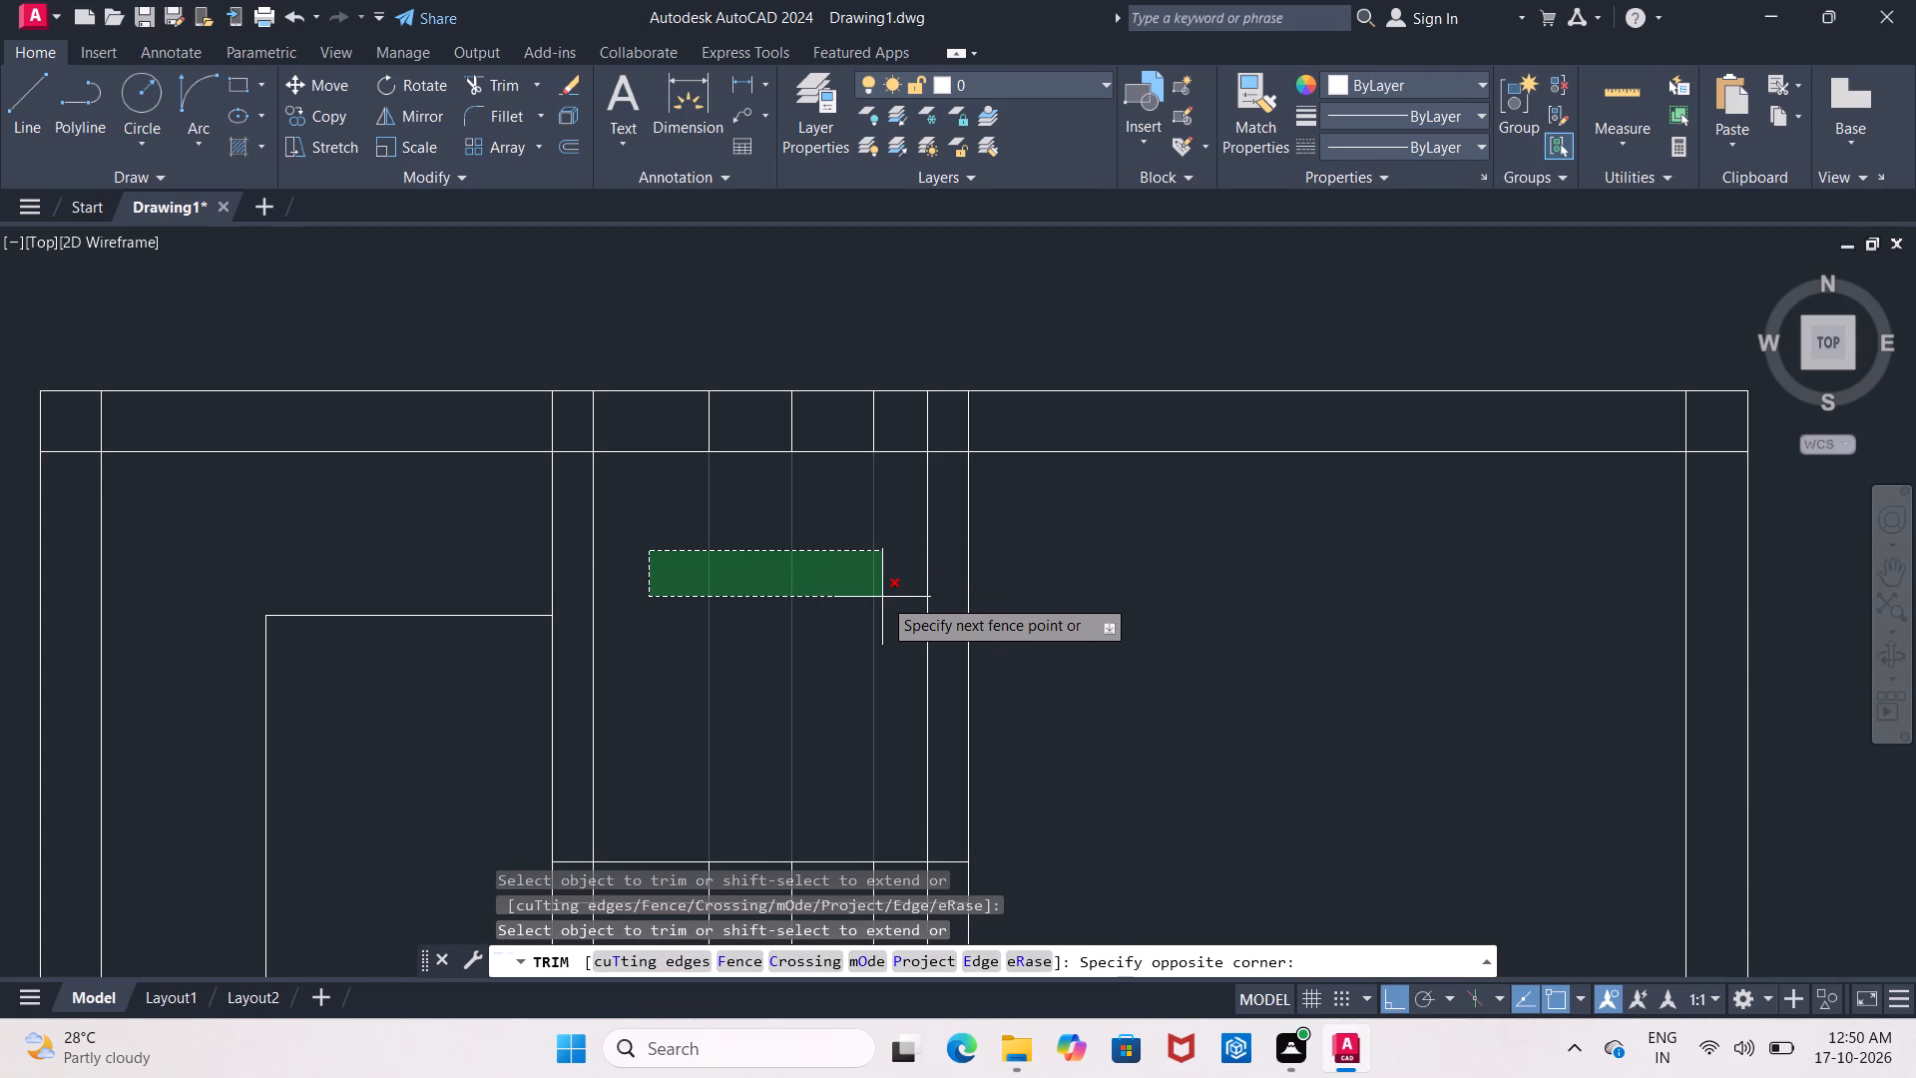
left_click(882, 597)
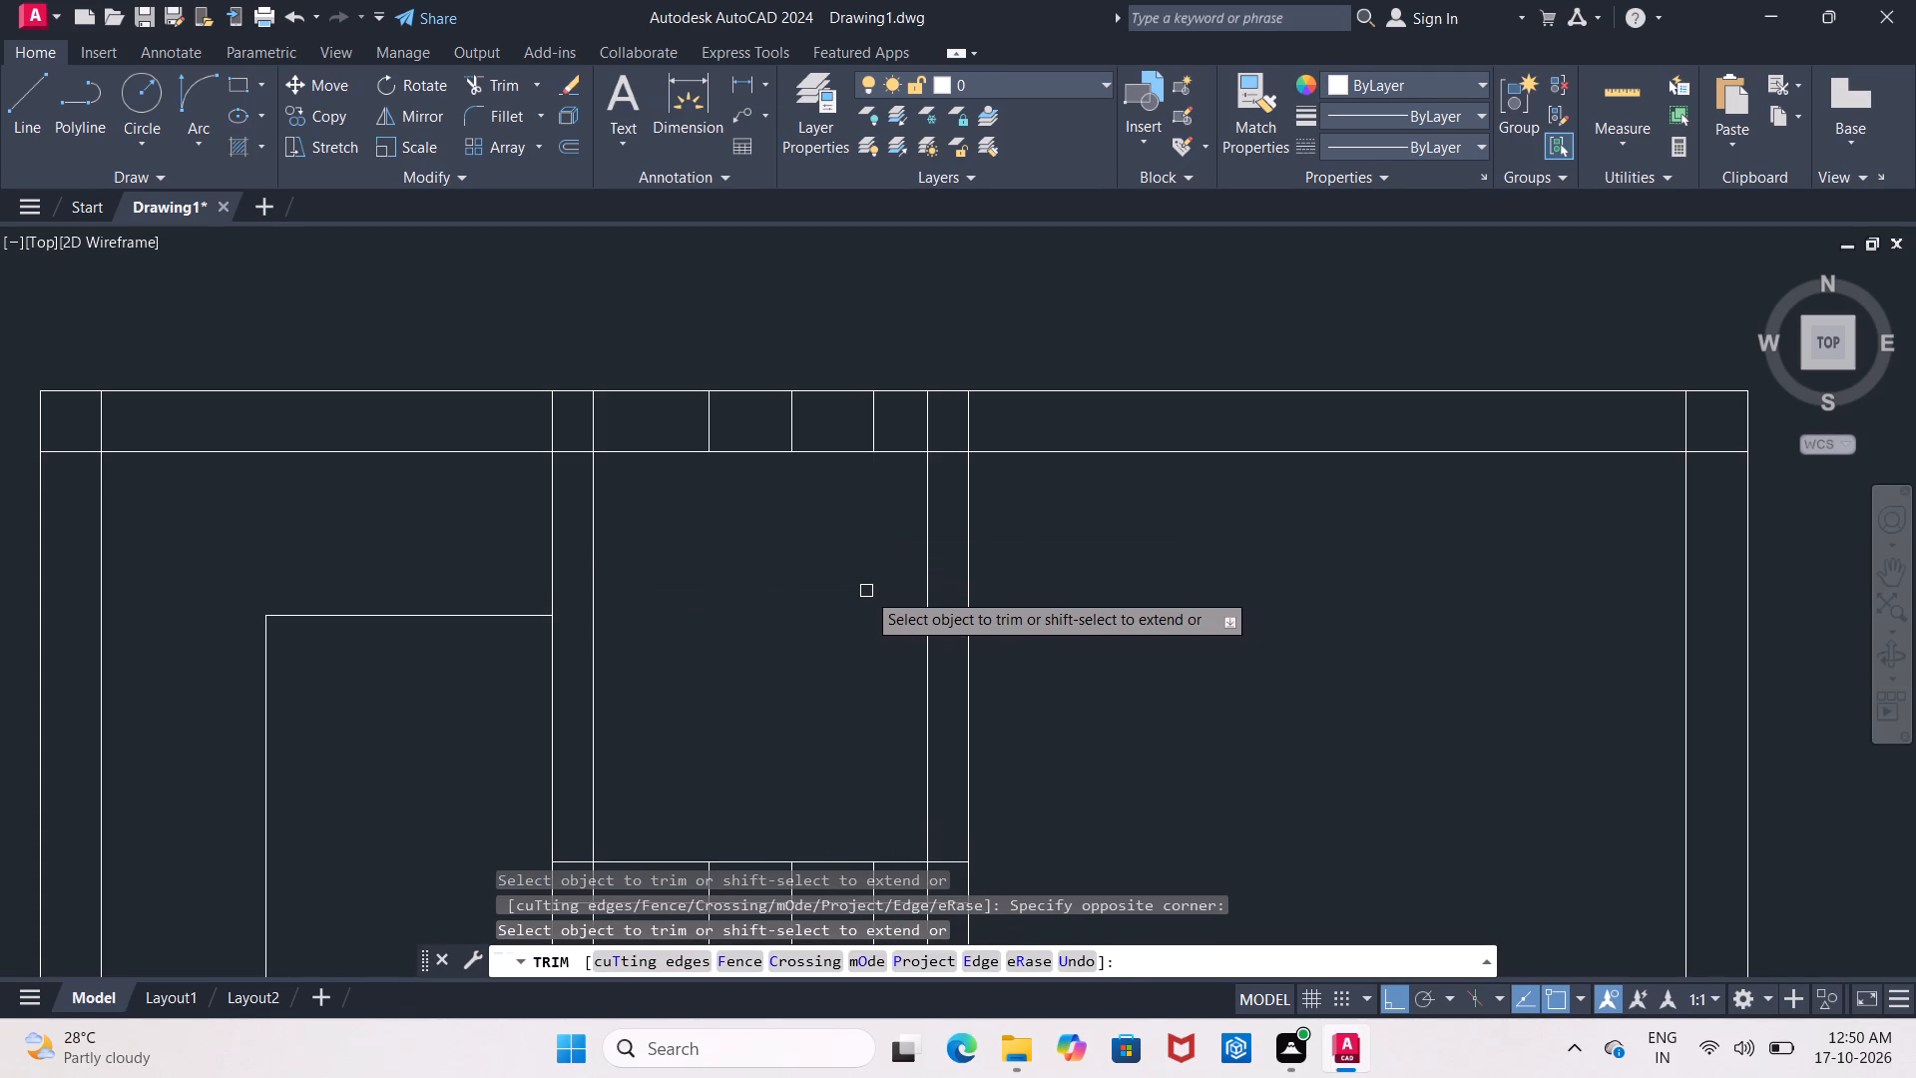
middle_click_drag(866, 591, 861, 604)
key("Escape")
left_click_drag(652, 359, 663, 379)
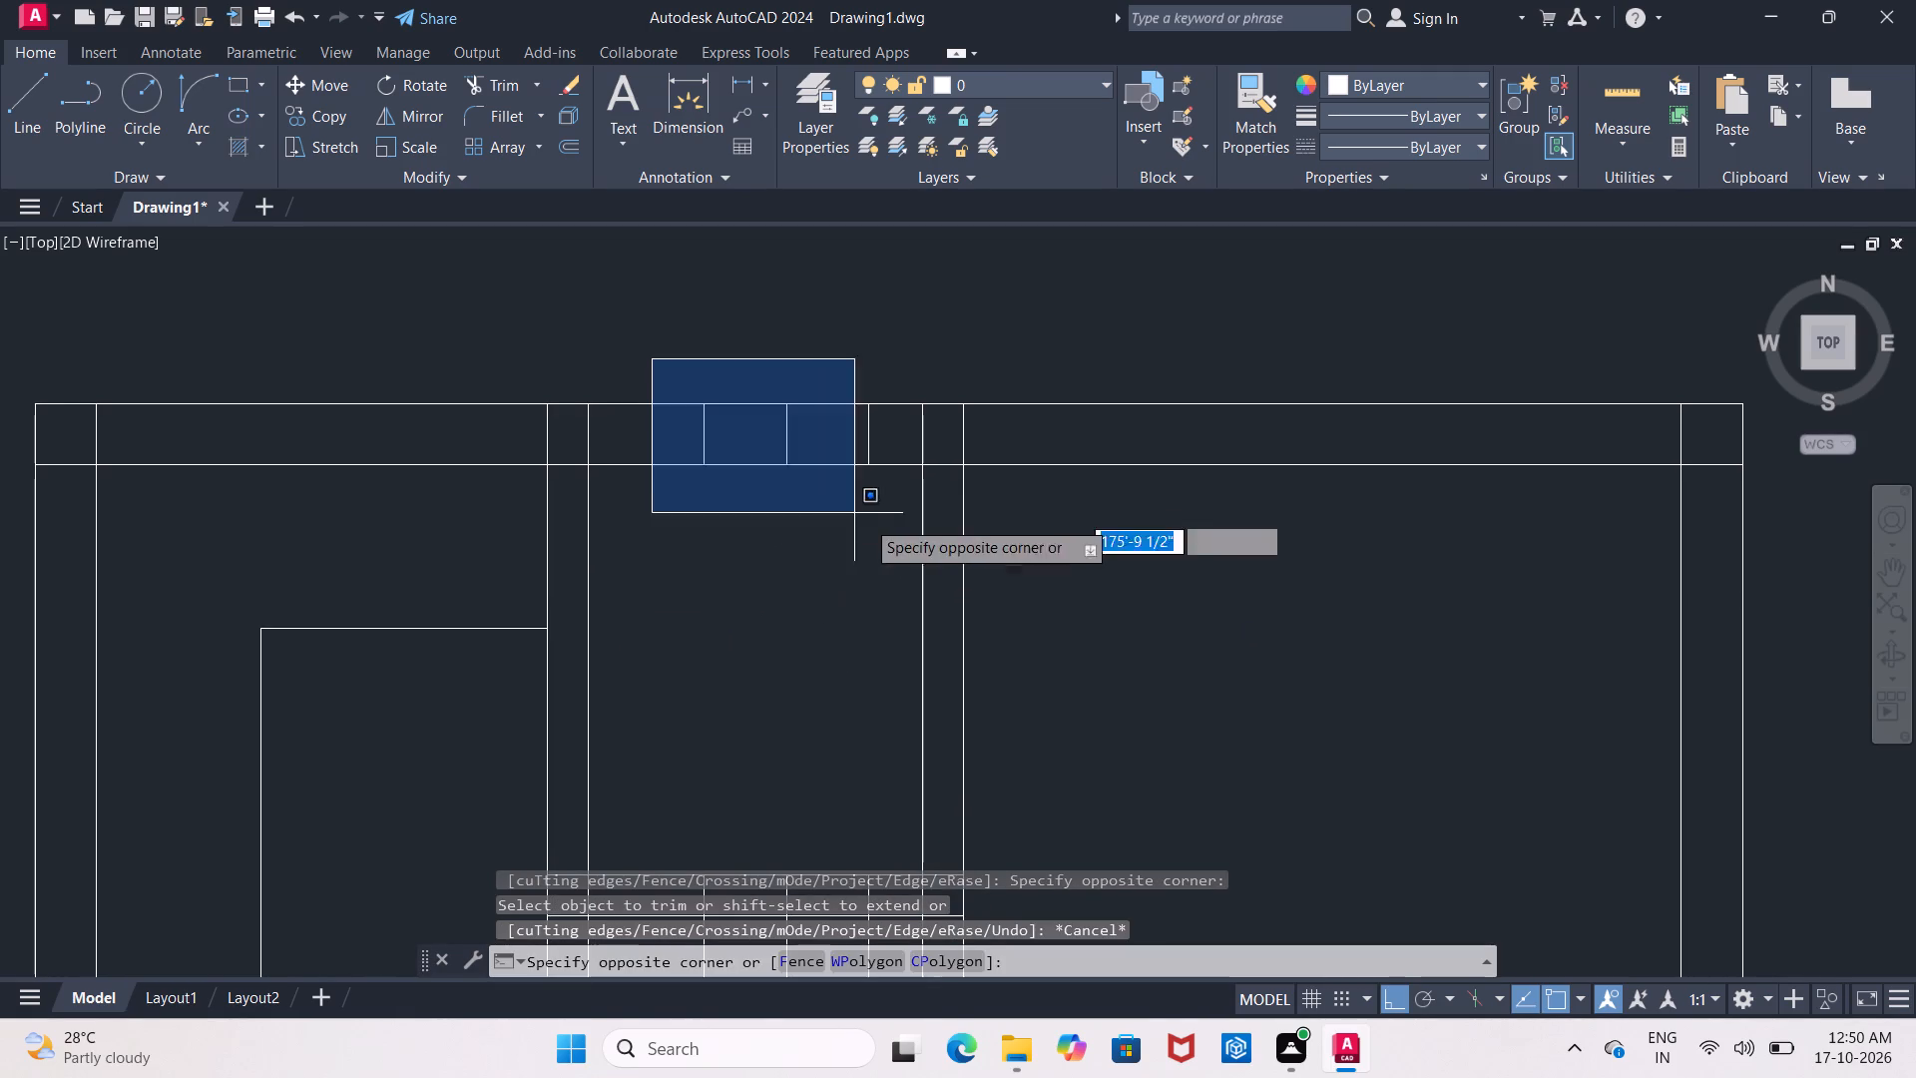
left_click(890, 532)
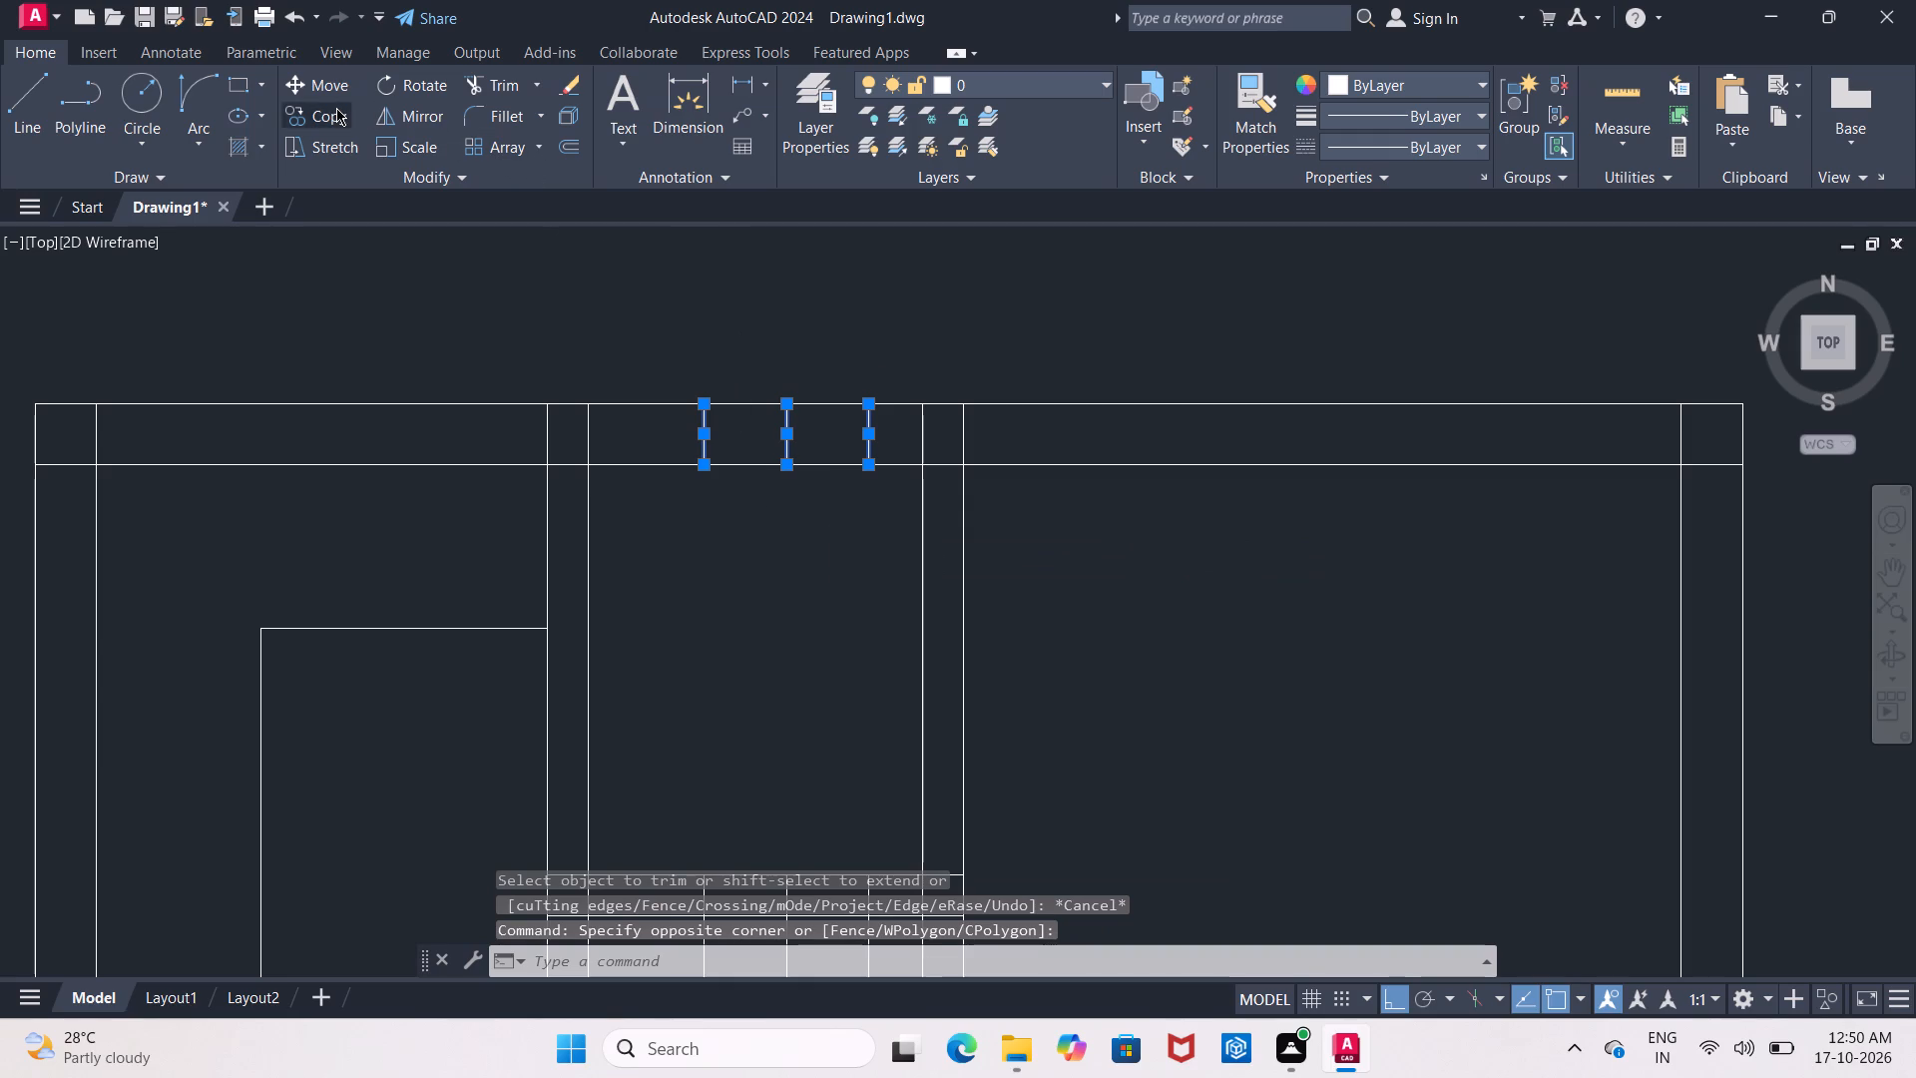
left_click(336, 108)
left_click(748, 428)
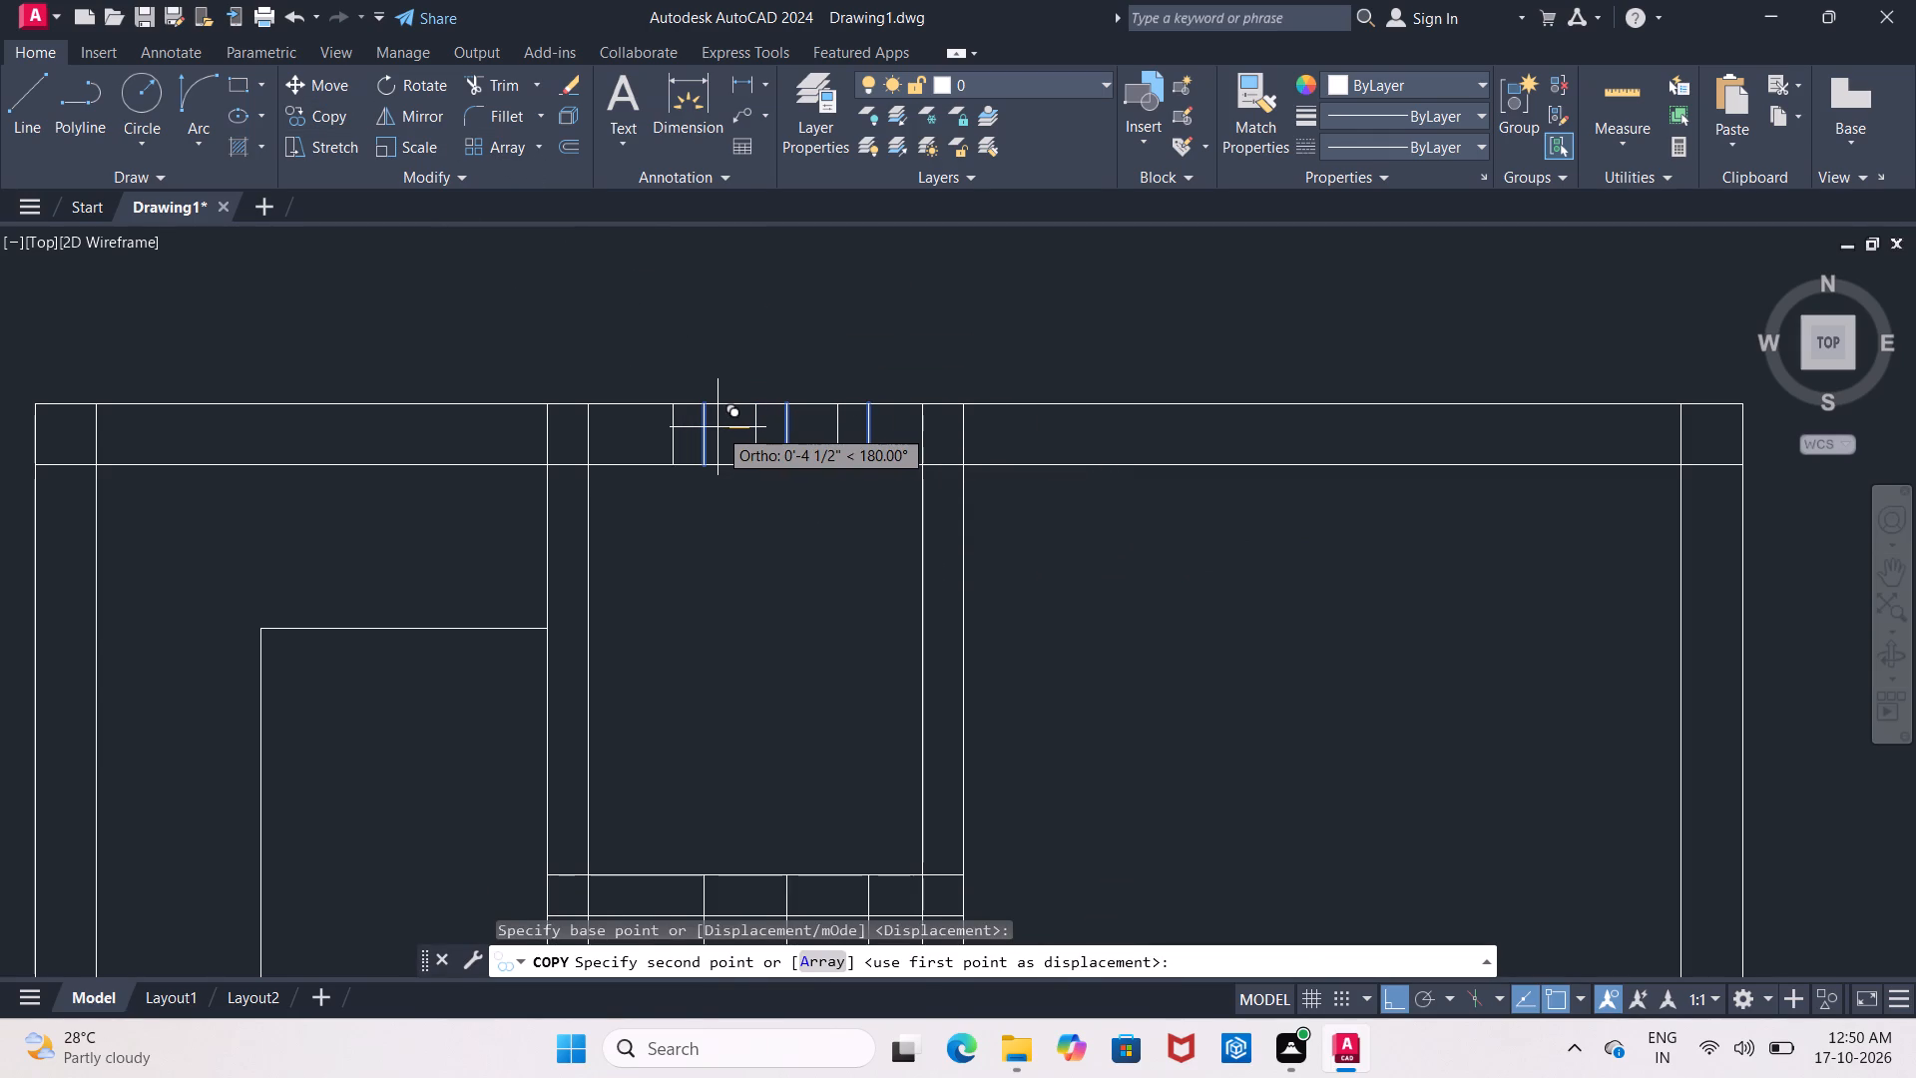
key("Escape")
Move the three short vertical lines in the top wall horizontally left, roughly midway between the upper middle room's side walls.
left_click(673, 369)
left_click(868, 521)
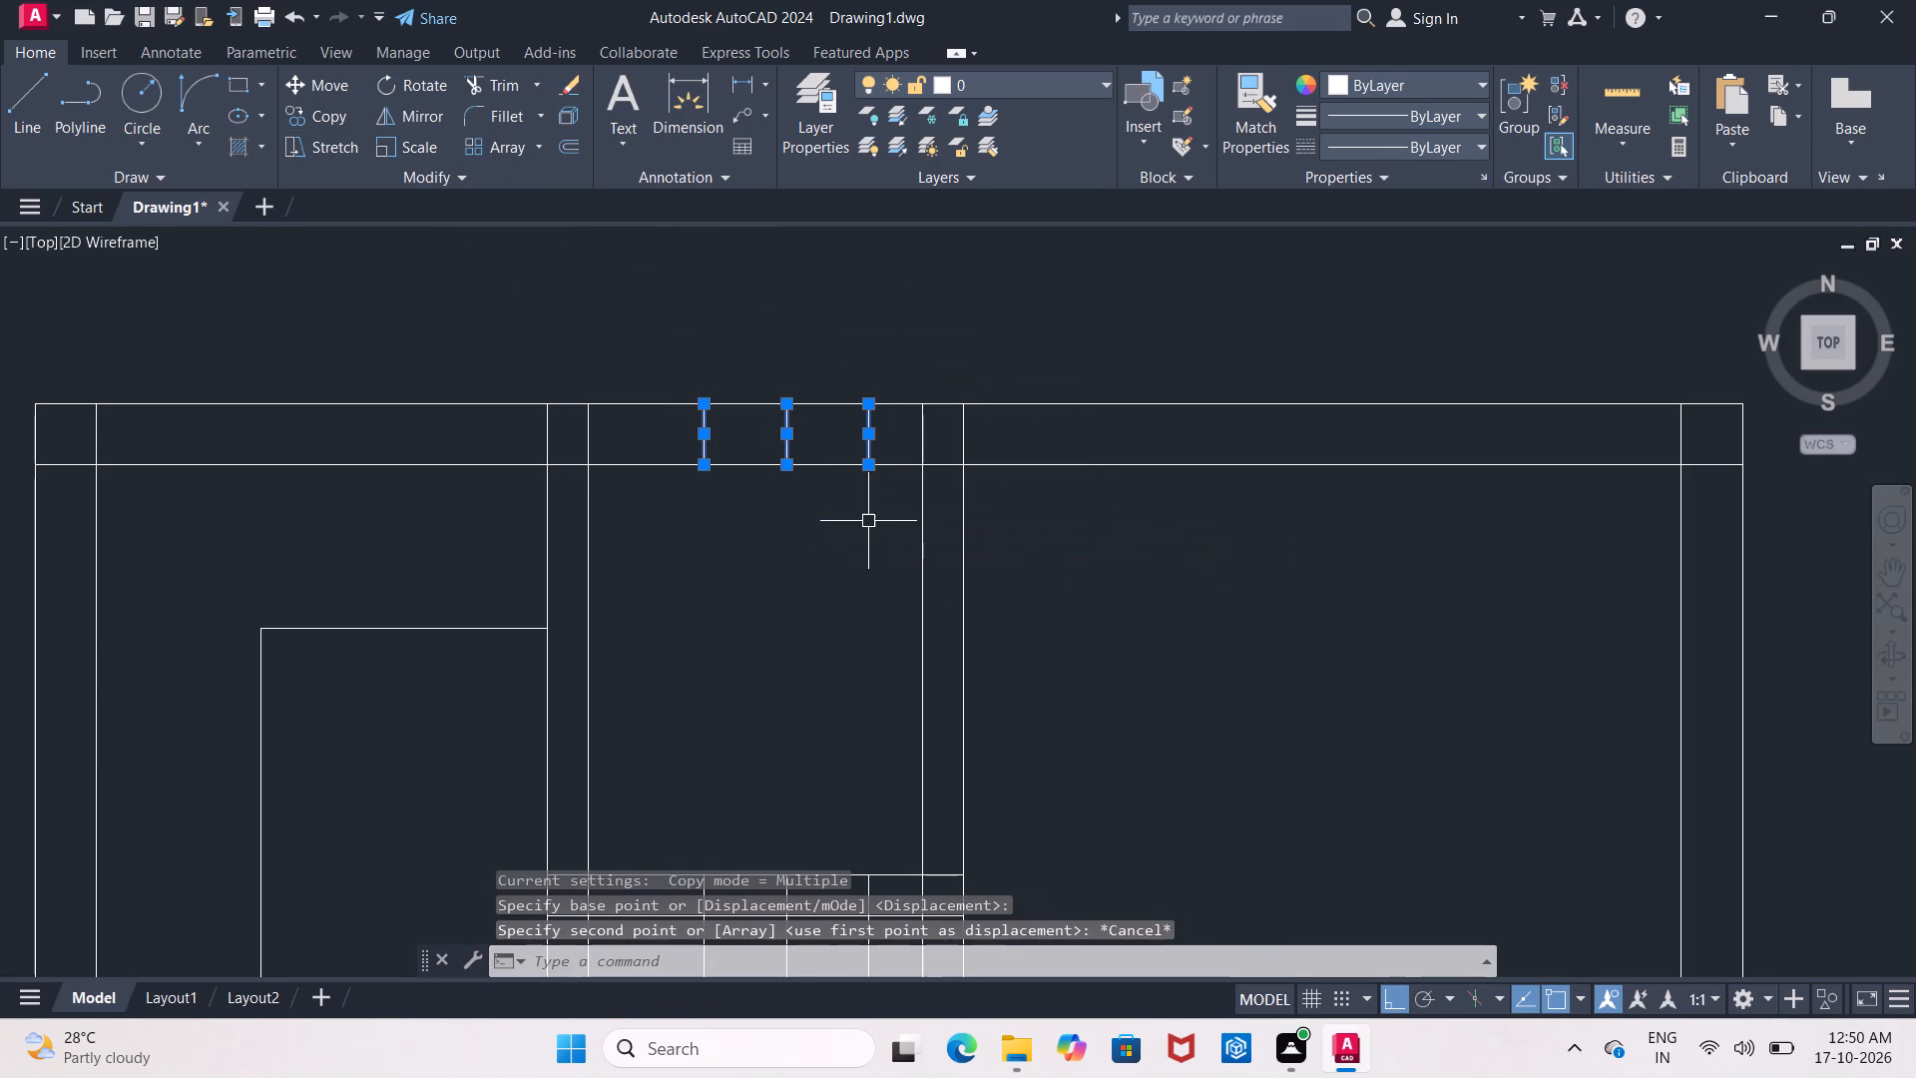
left_click(311, 94)
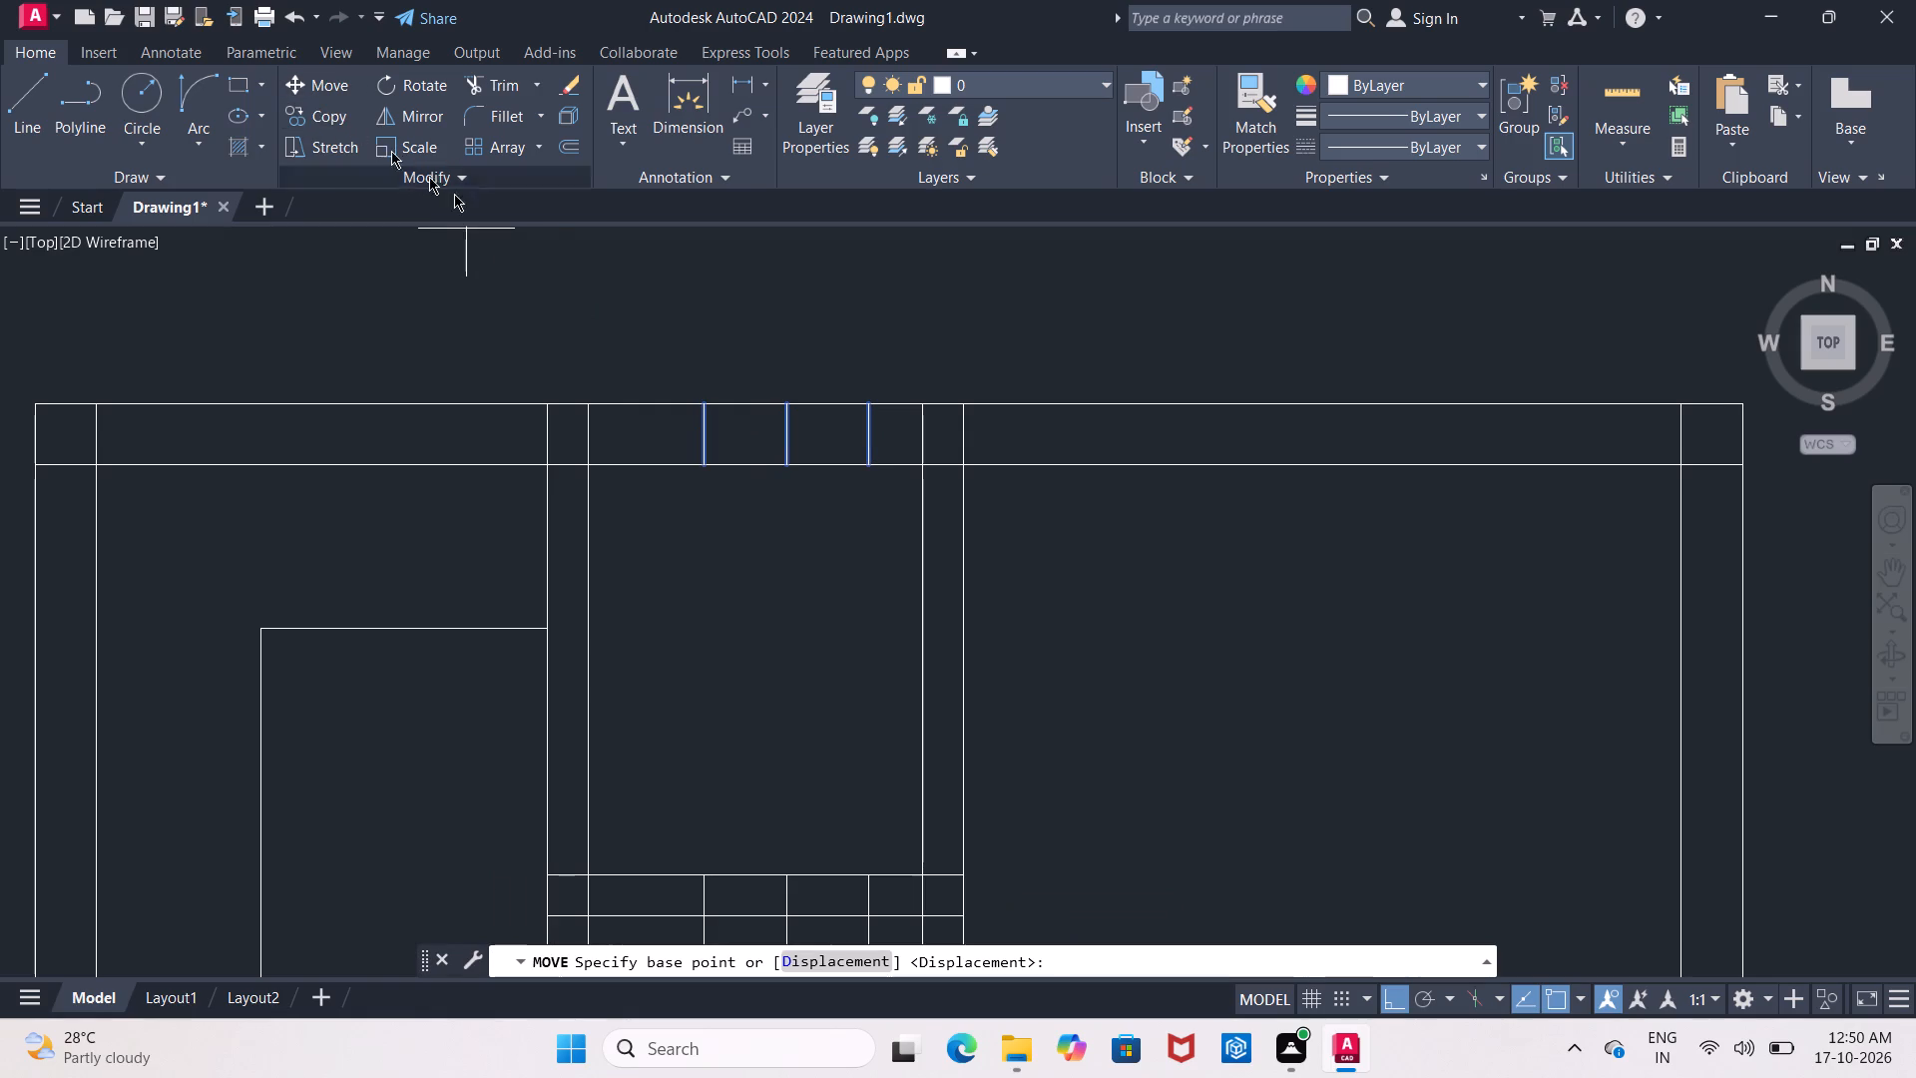
left_click(757, 434)
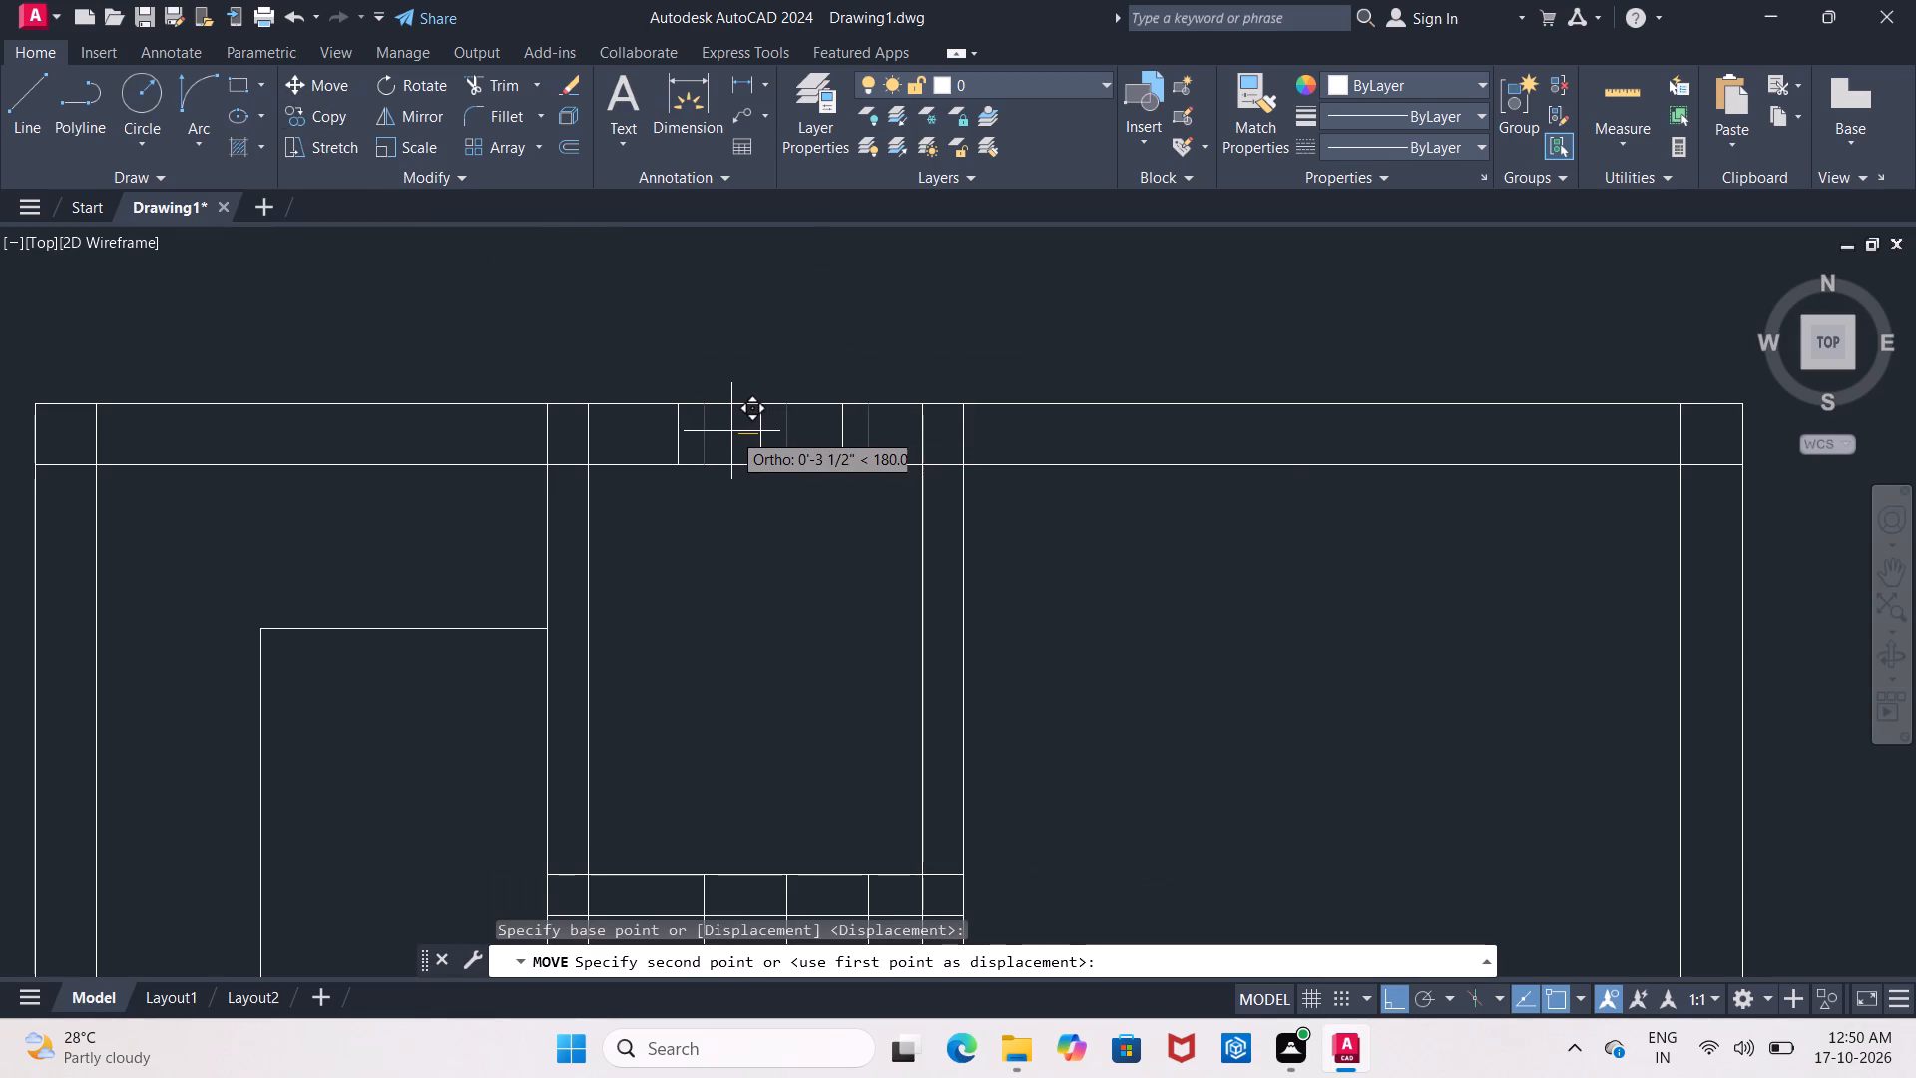
left_click(718, 431)
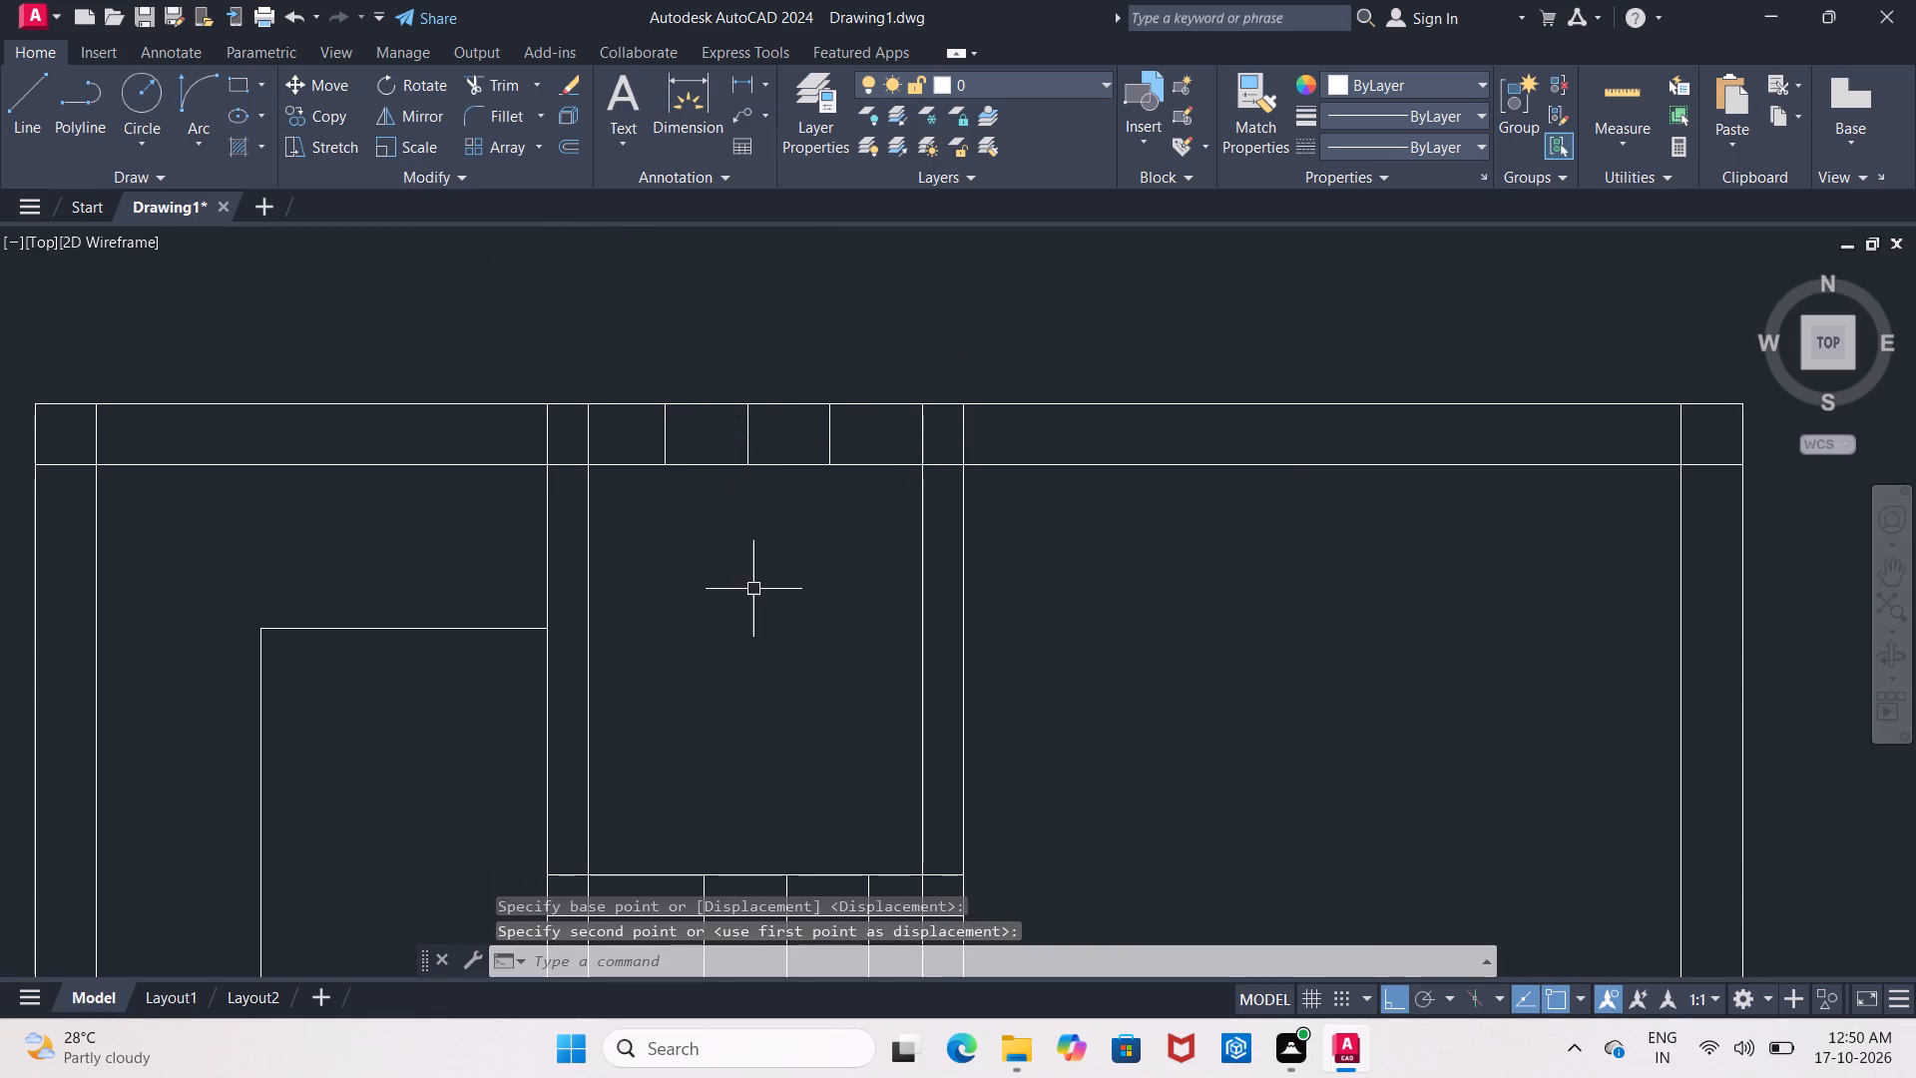
Delete the middle one of the three short vertical lines in the upper middle room's top wall.
scroll(753, 590, "down", 1)
middle_click_drag(753, 590, 745, 494)
left_click(744, 405)
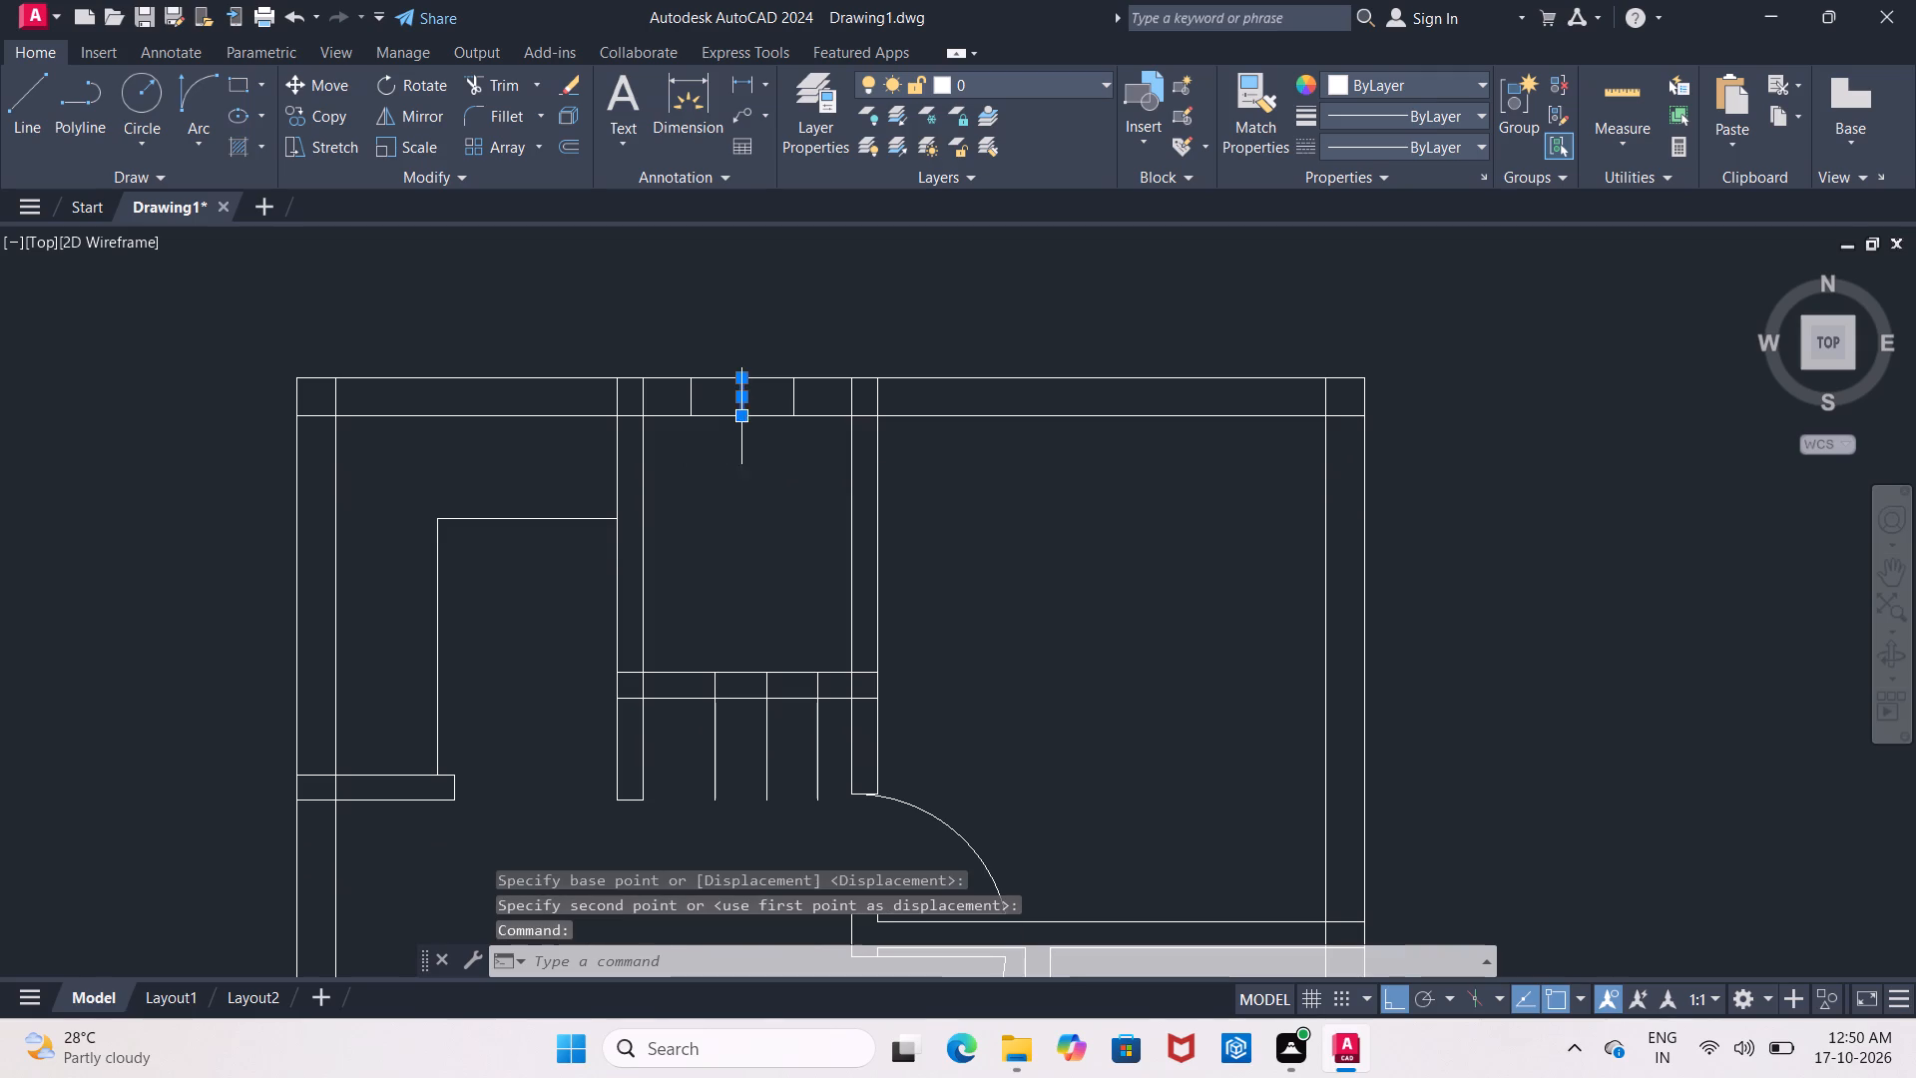
key("Delete")
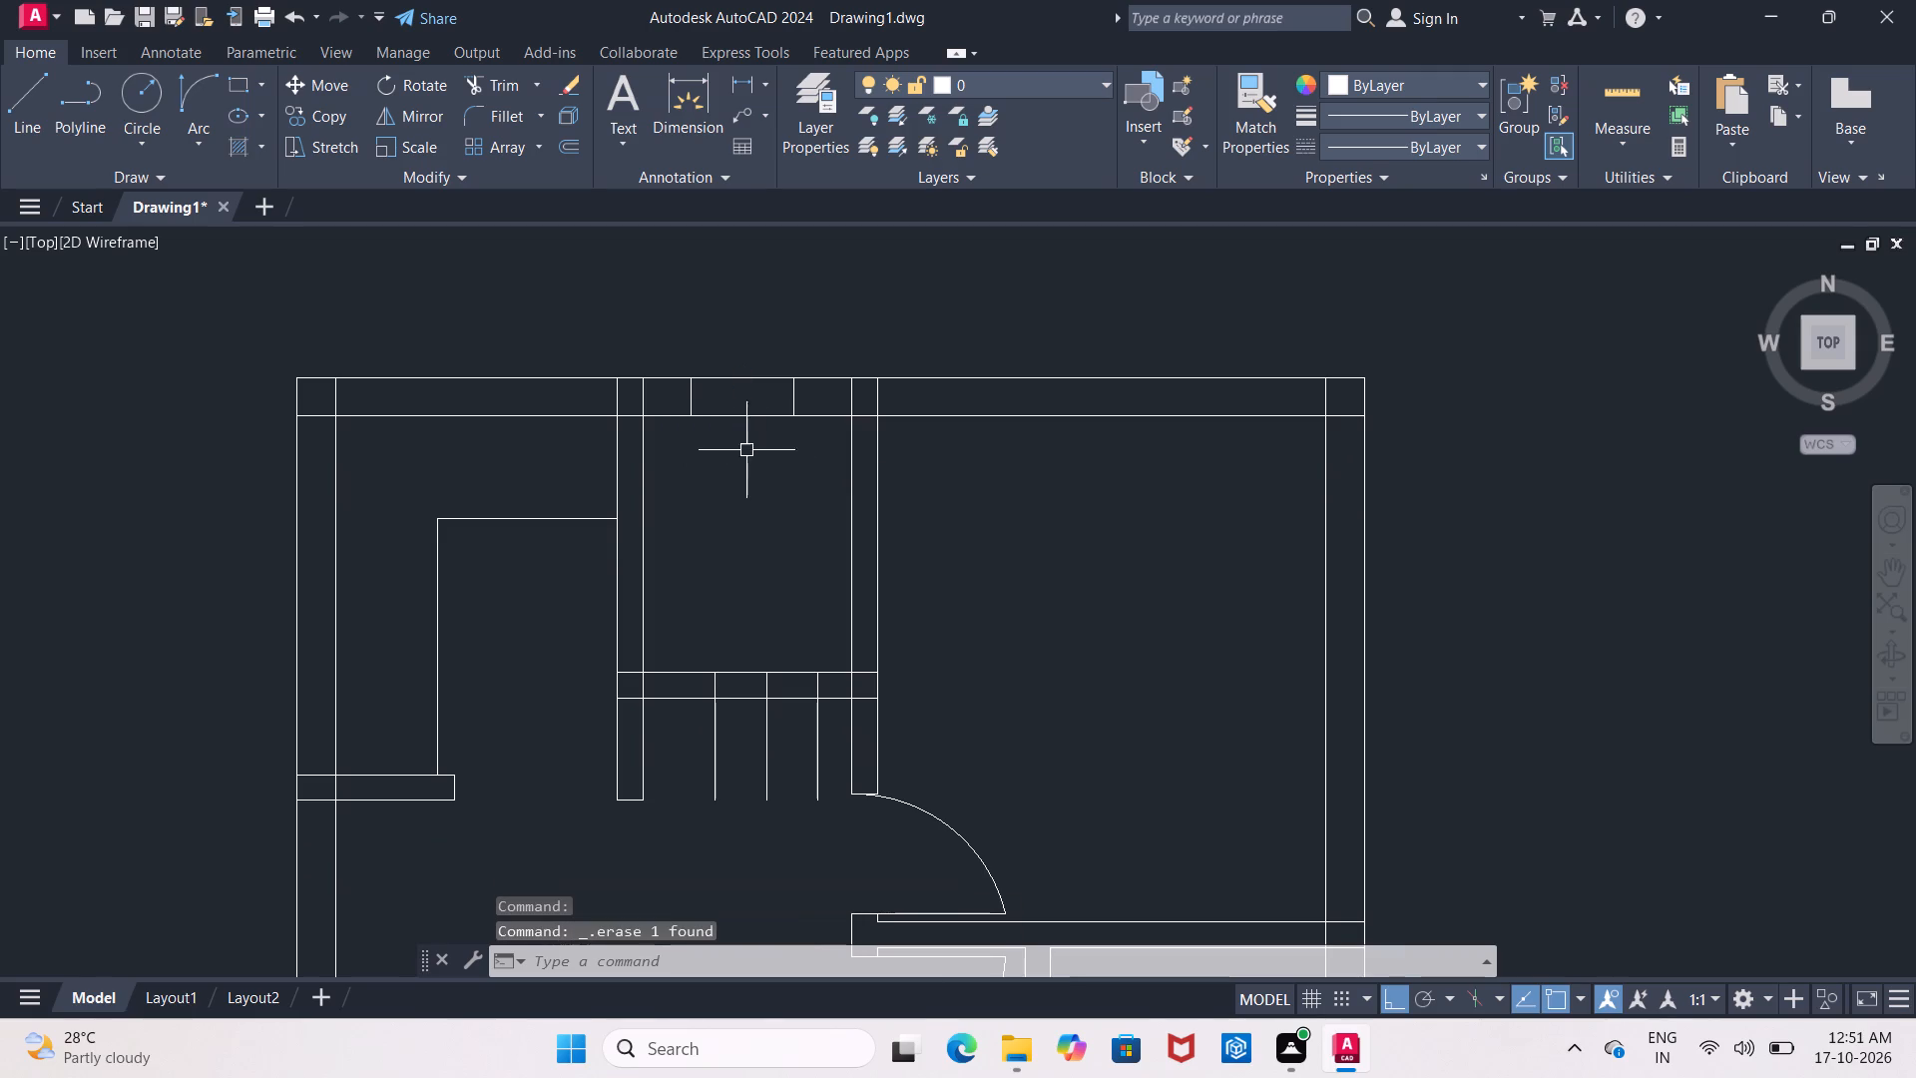
Measure the clear height of the upper-left room along its left wall with a linear dimension, without placing it.
middle_click_drag(637, 525, 816, 480)
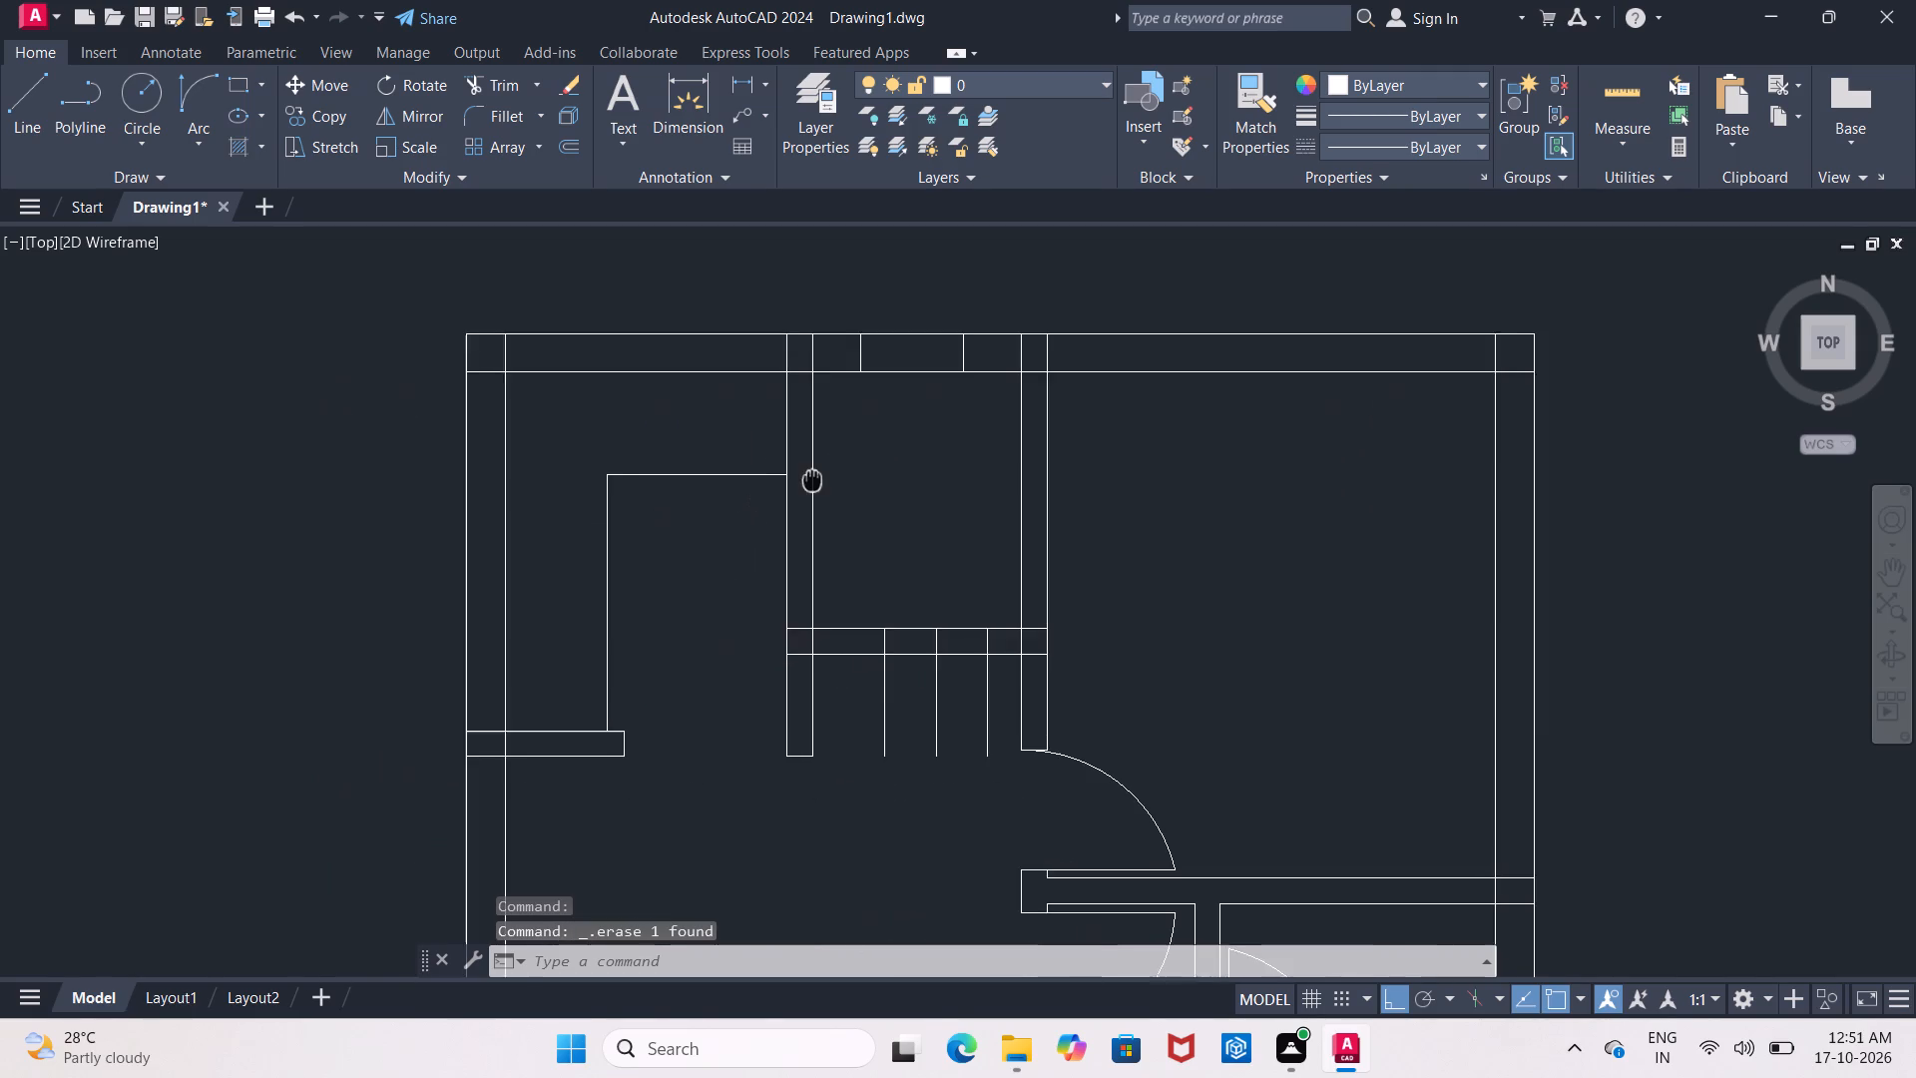
middle_click_drag(816, 480, 816, 481)
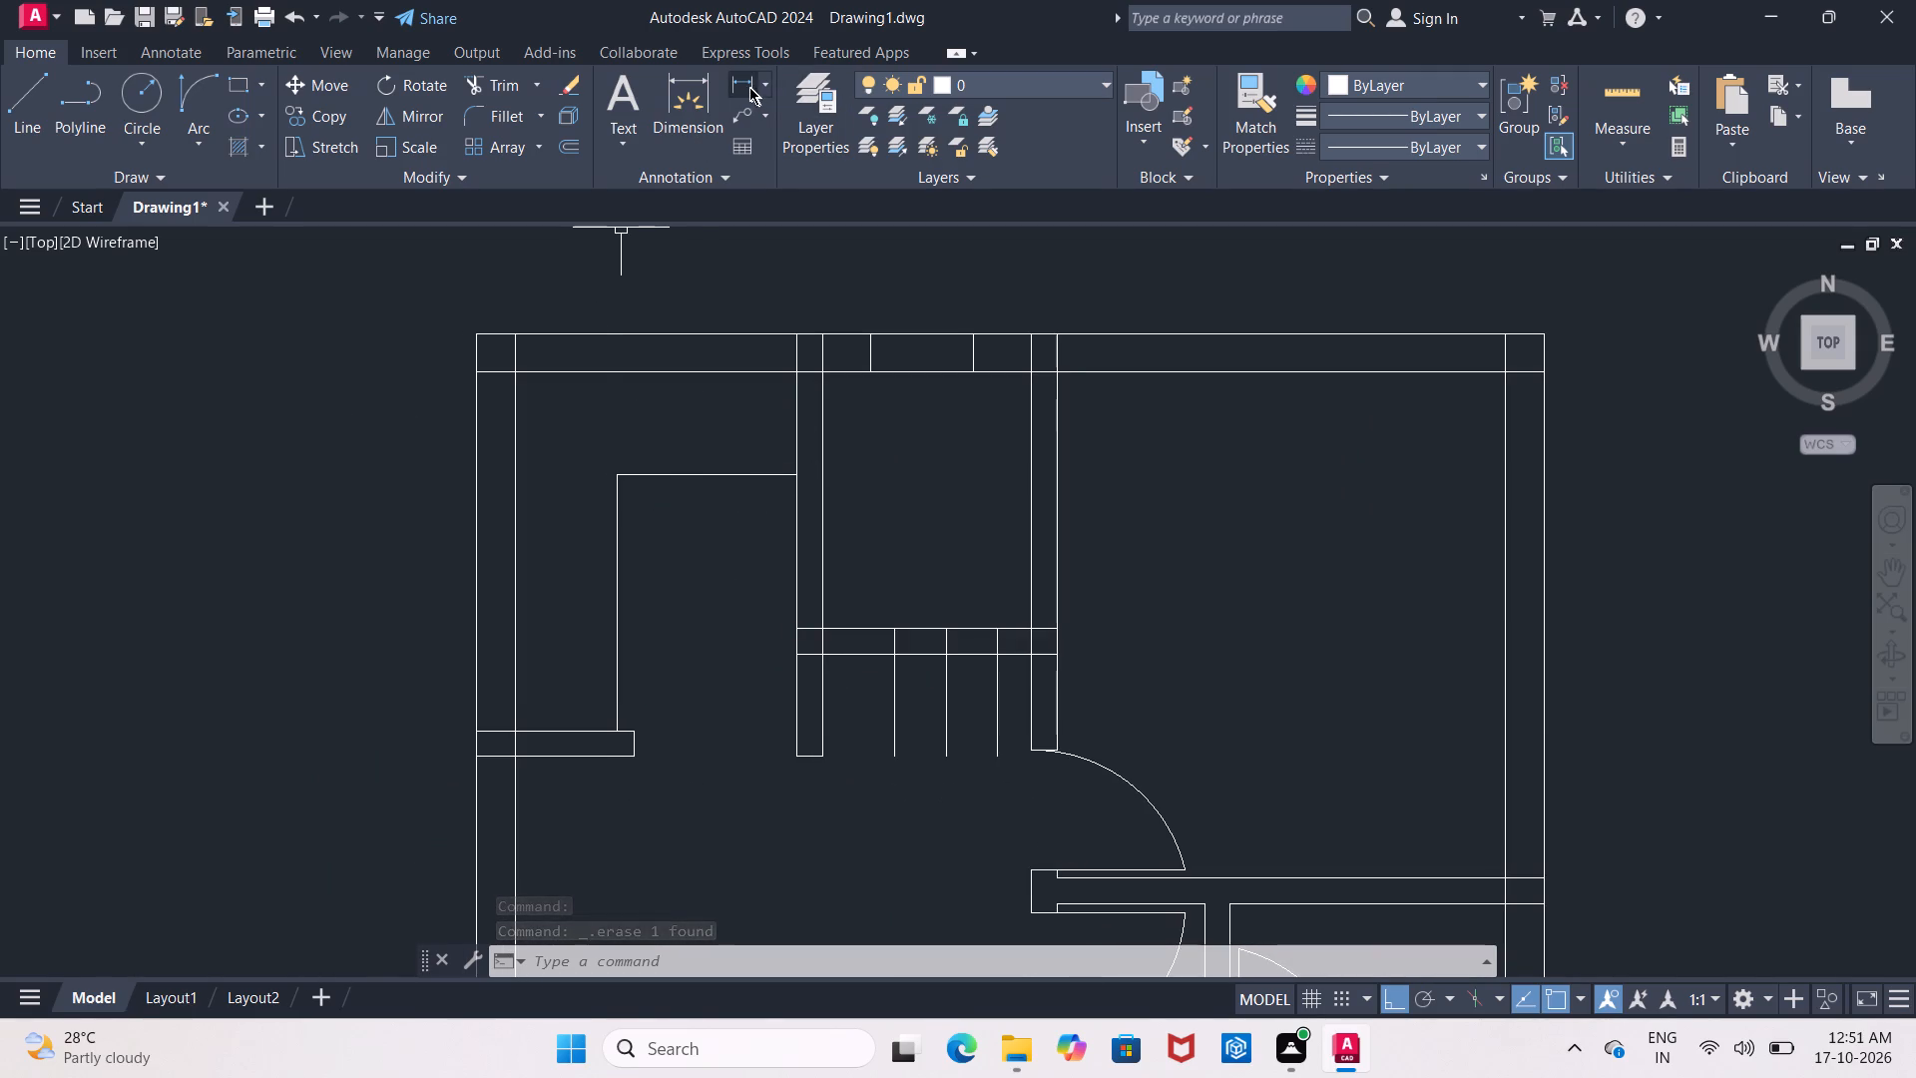
left_click(749, 86)
left_click(518, 373)
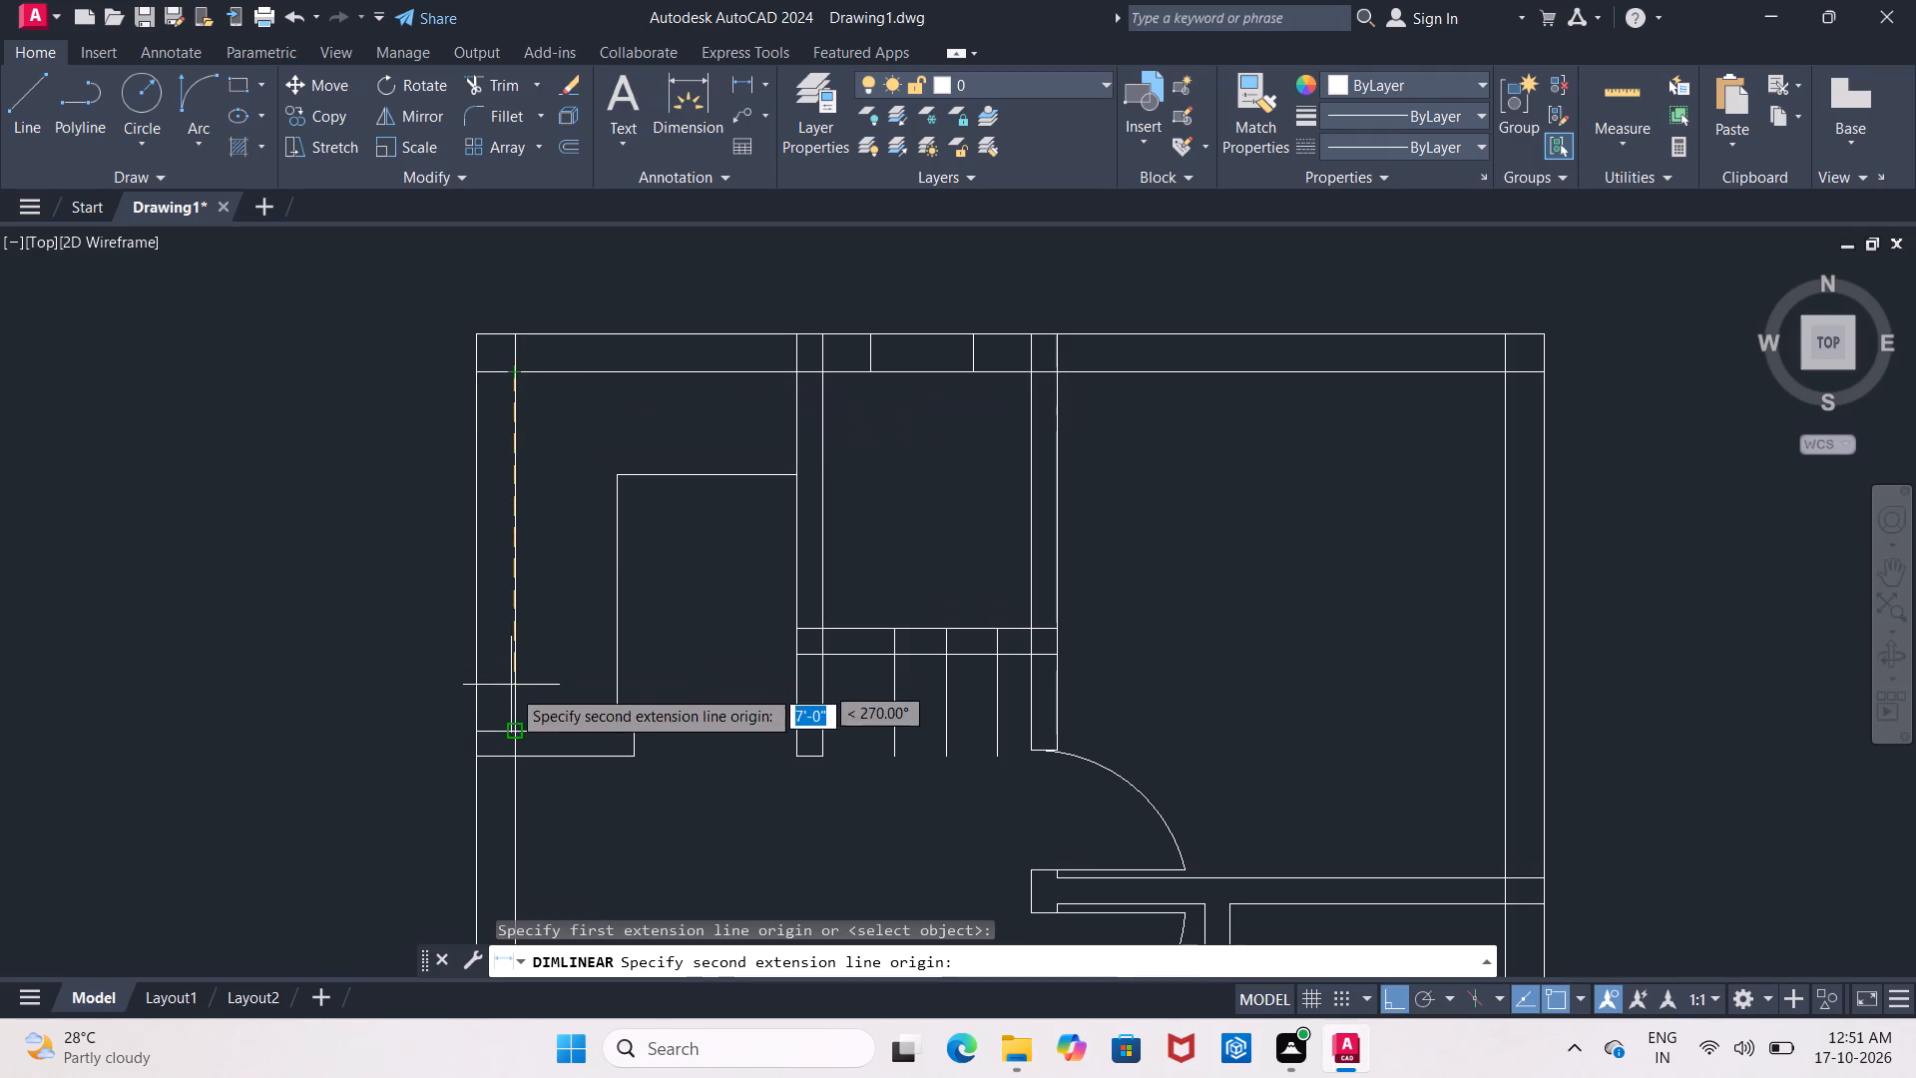
left_click(514, 728)
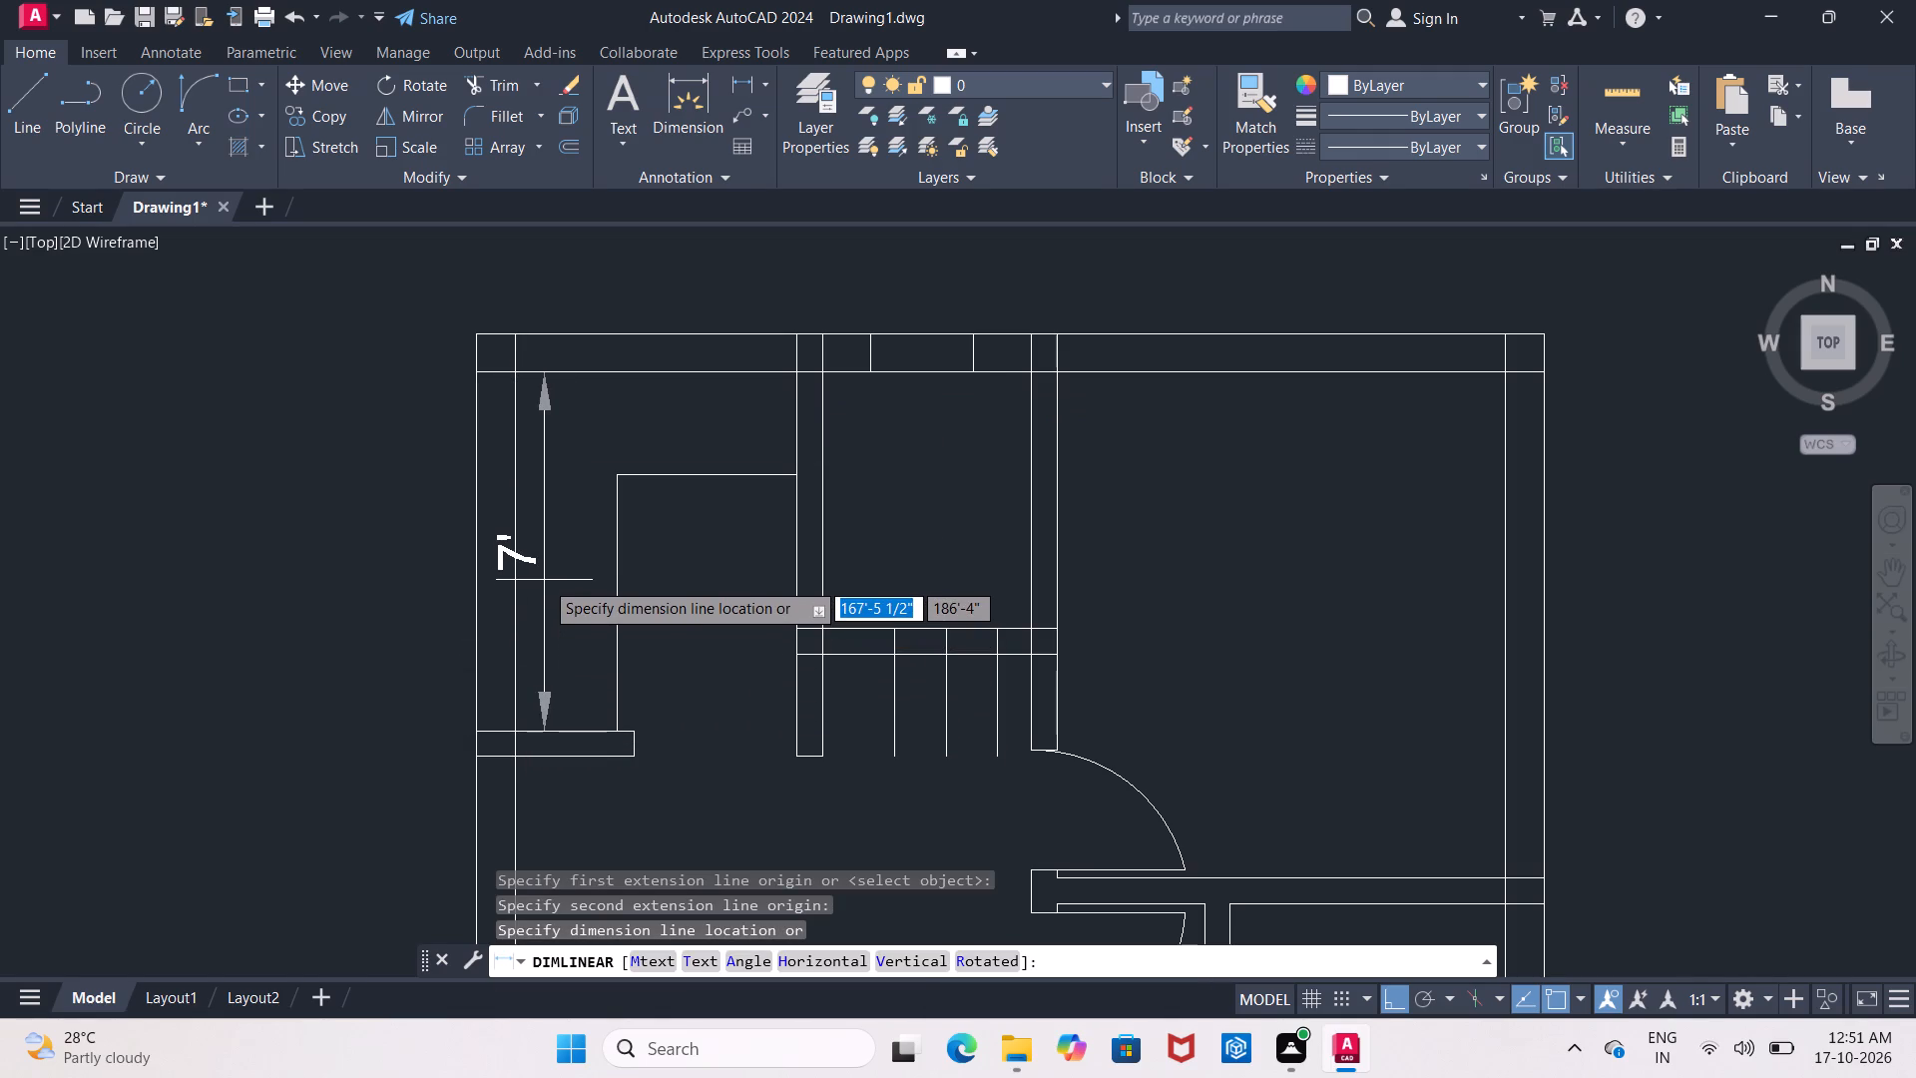
key("Escape")
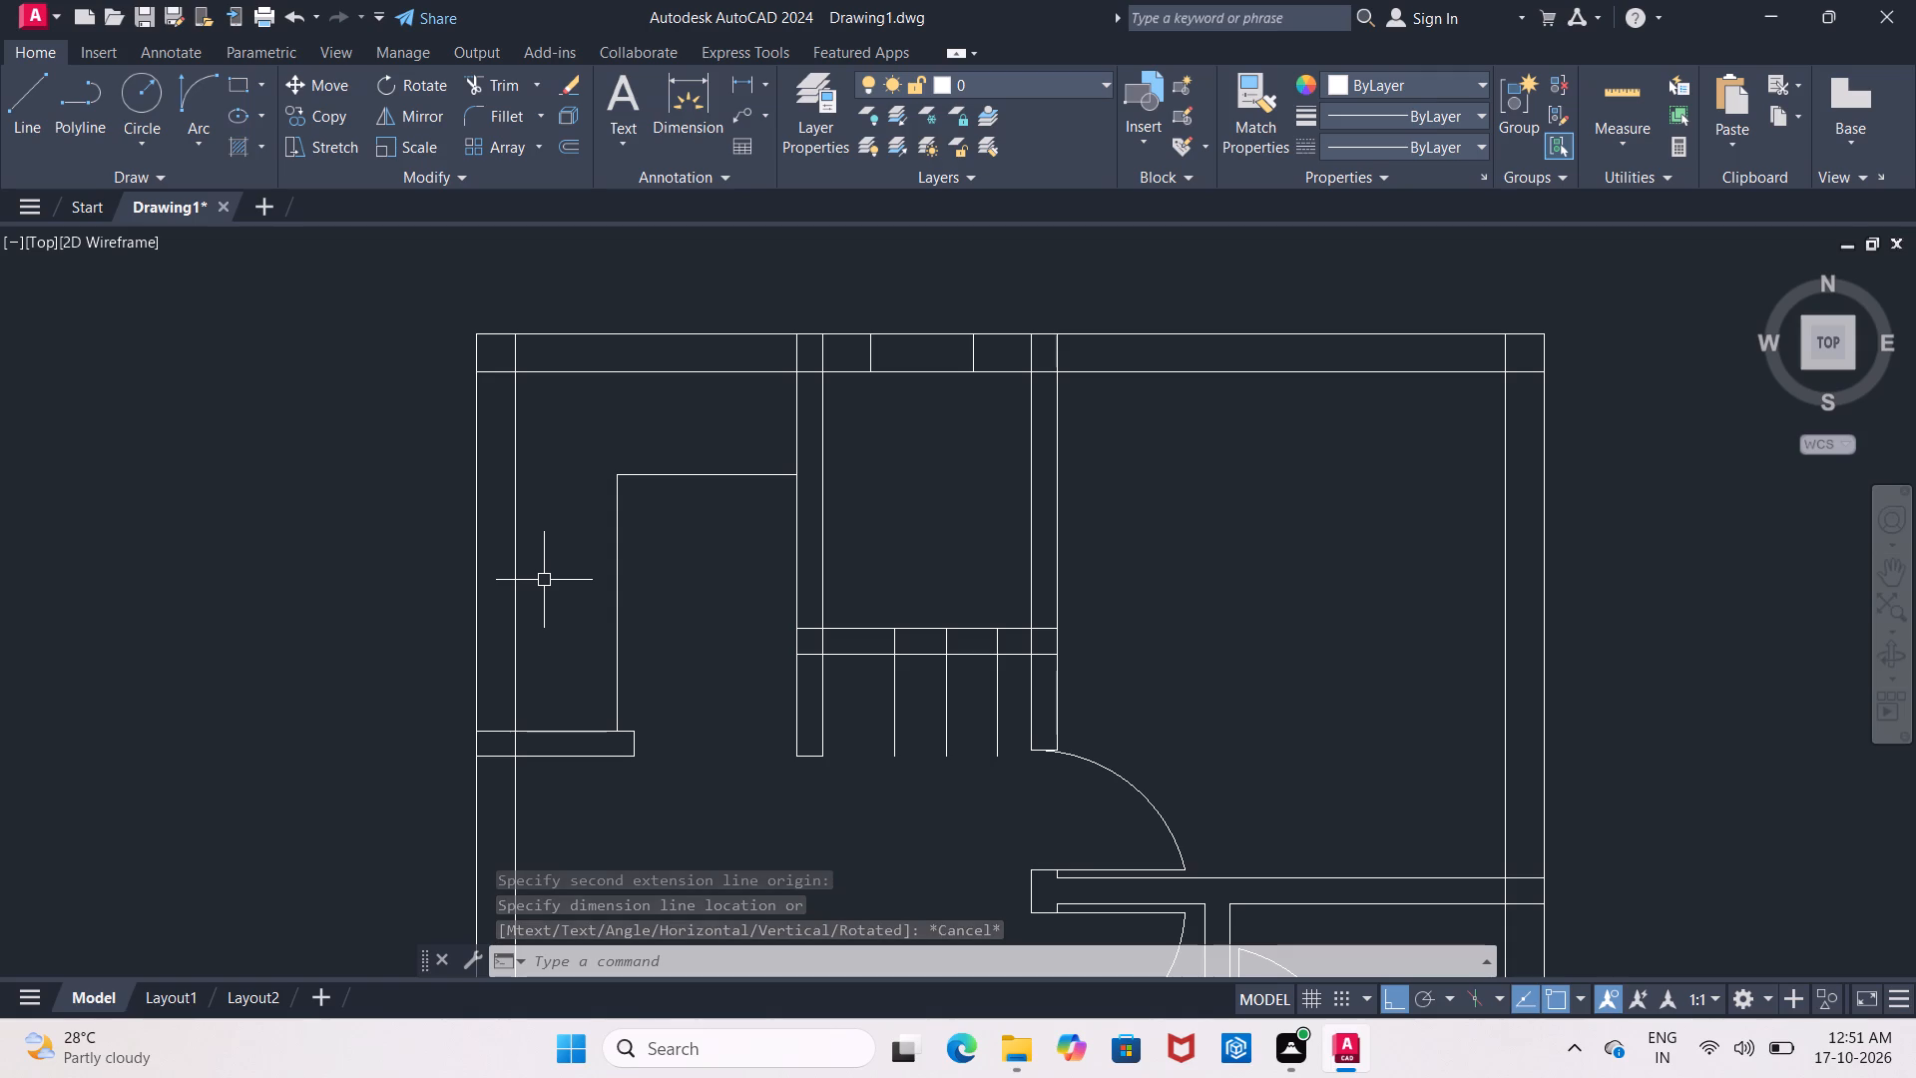
Offset the upper line of the upper-left room's bottom wall 3'5" upward into the room.
key("o")
key("Return")
type("3'")
type("5\"")
key("Return")
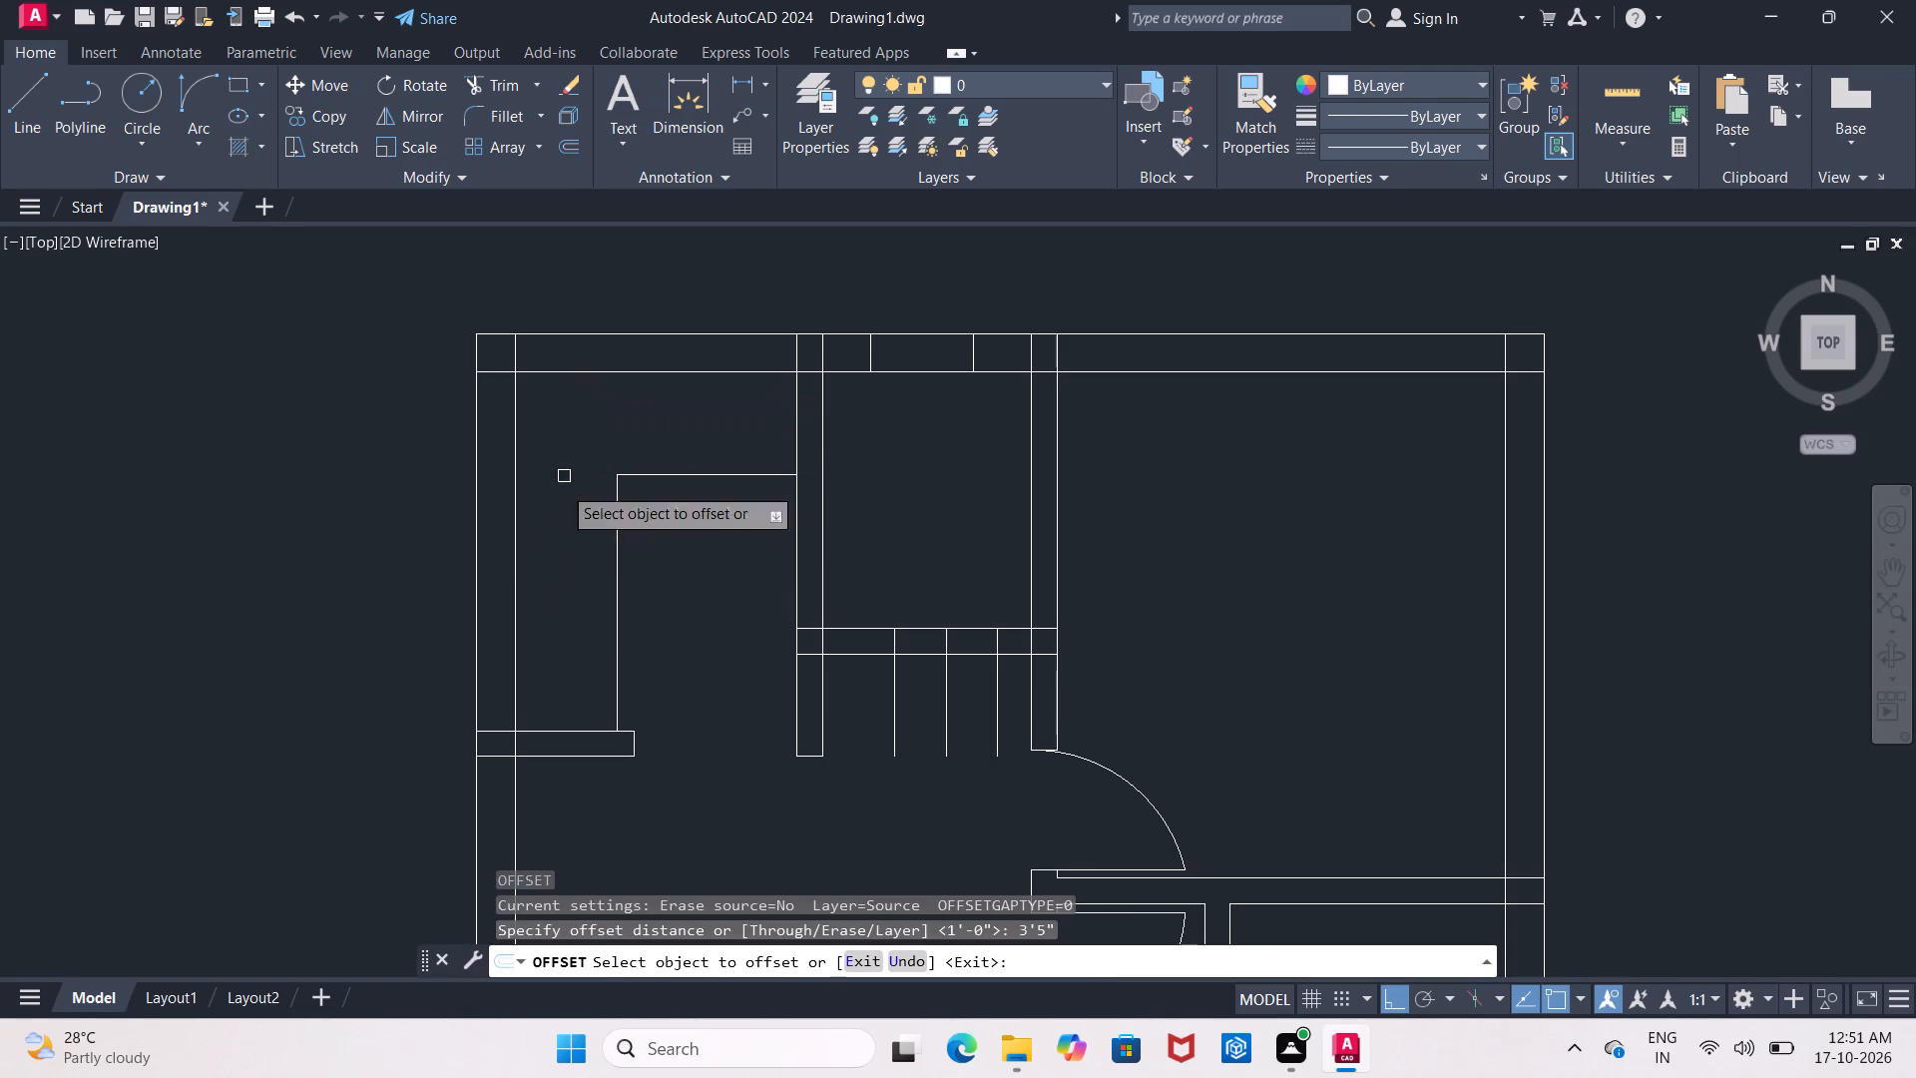
left_click(530, 732)
left_click(558, 531)
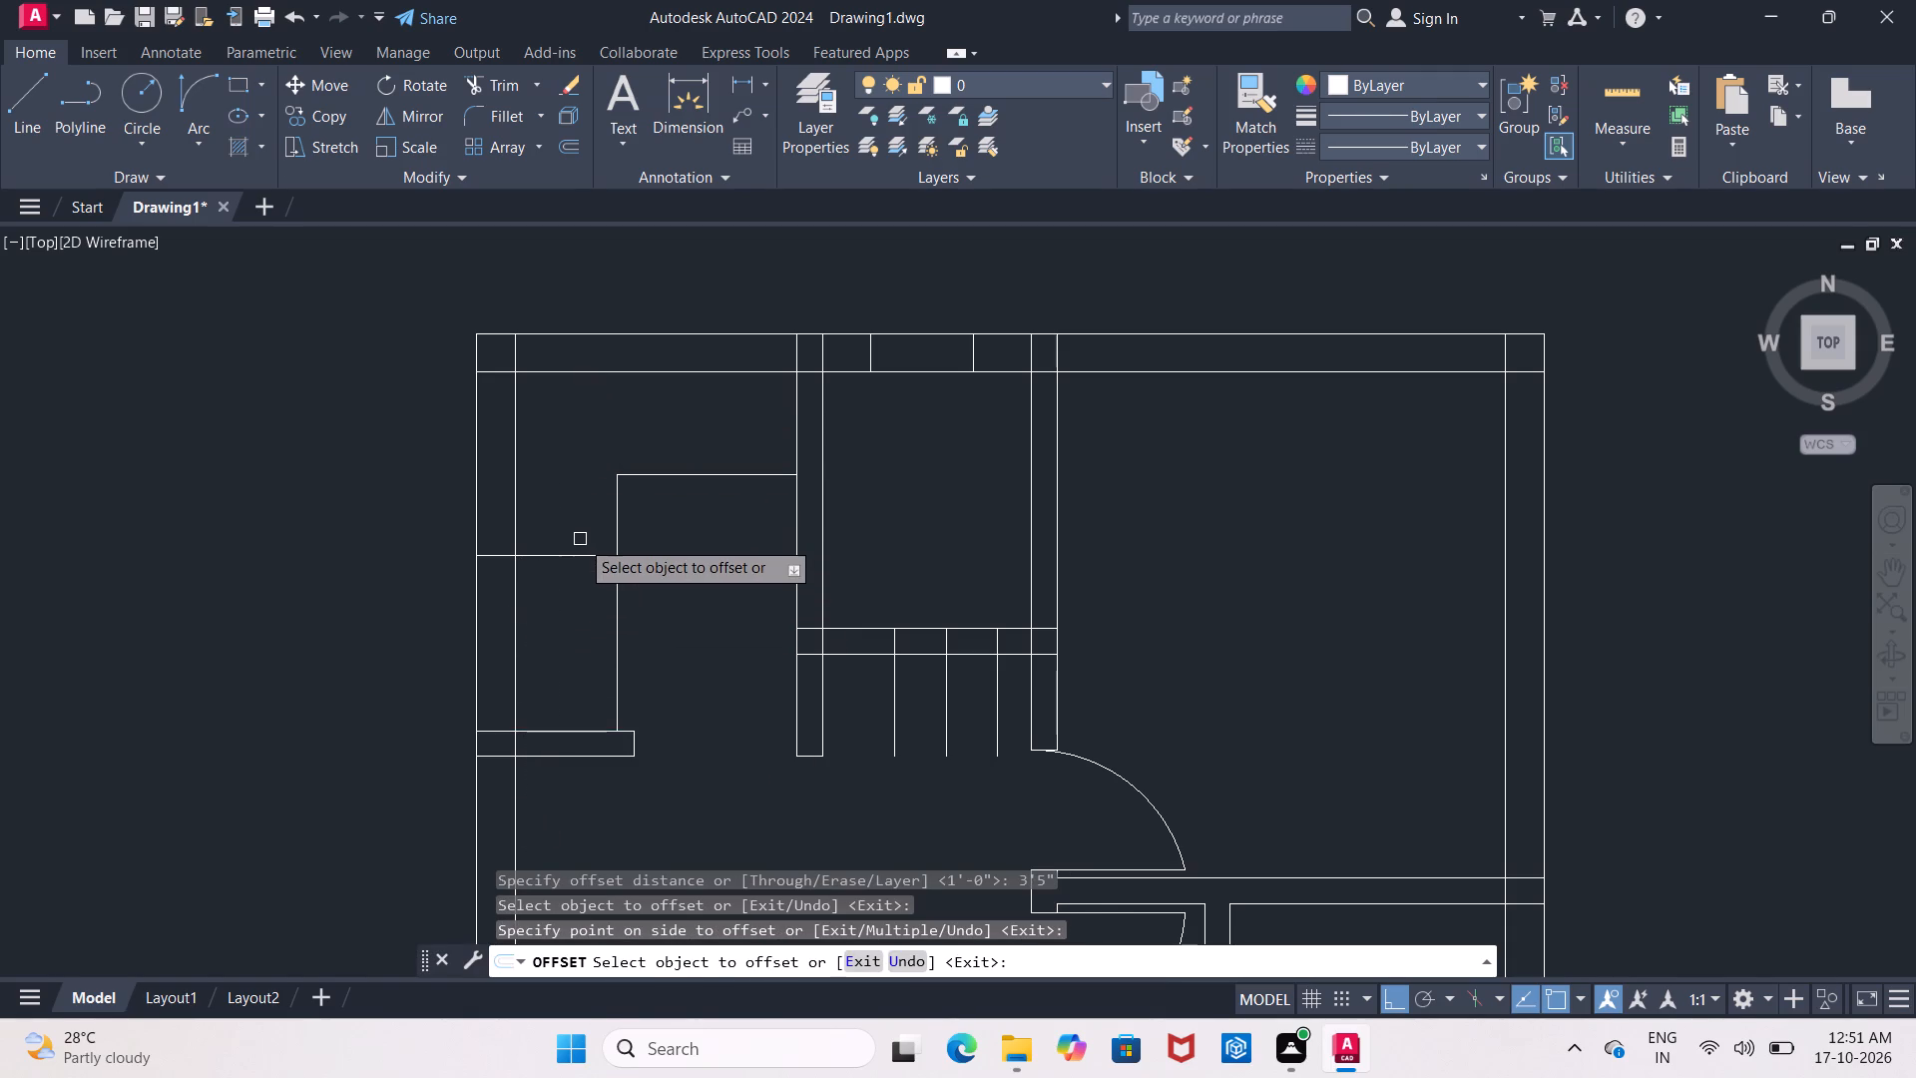
key("Return")
Offset the new horizontal line in the upper-left room 1'8" upward.
key("Return")
type("1'8")
key("shift+quotedbl")
key("Return")
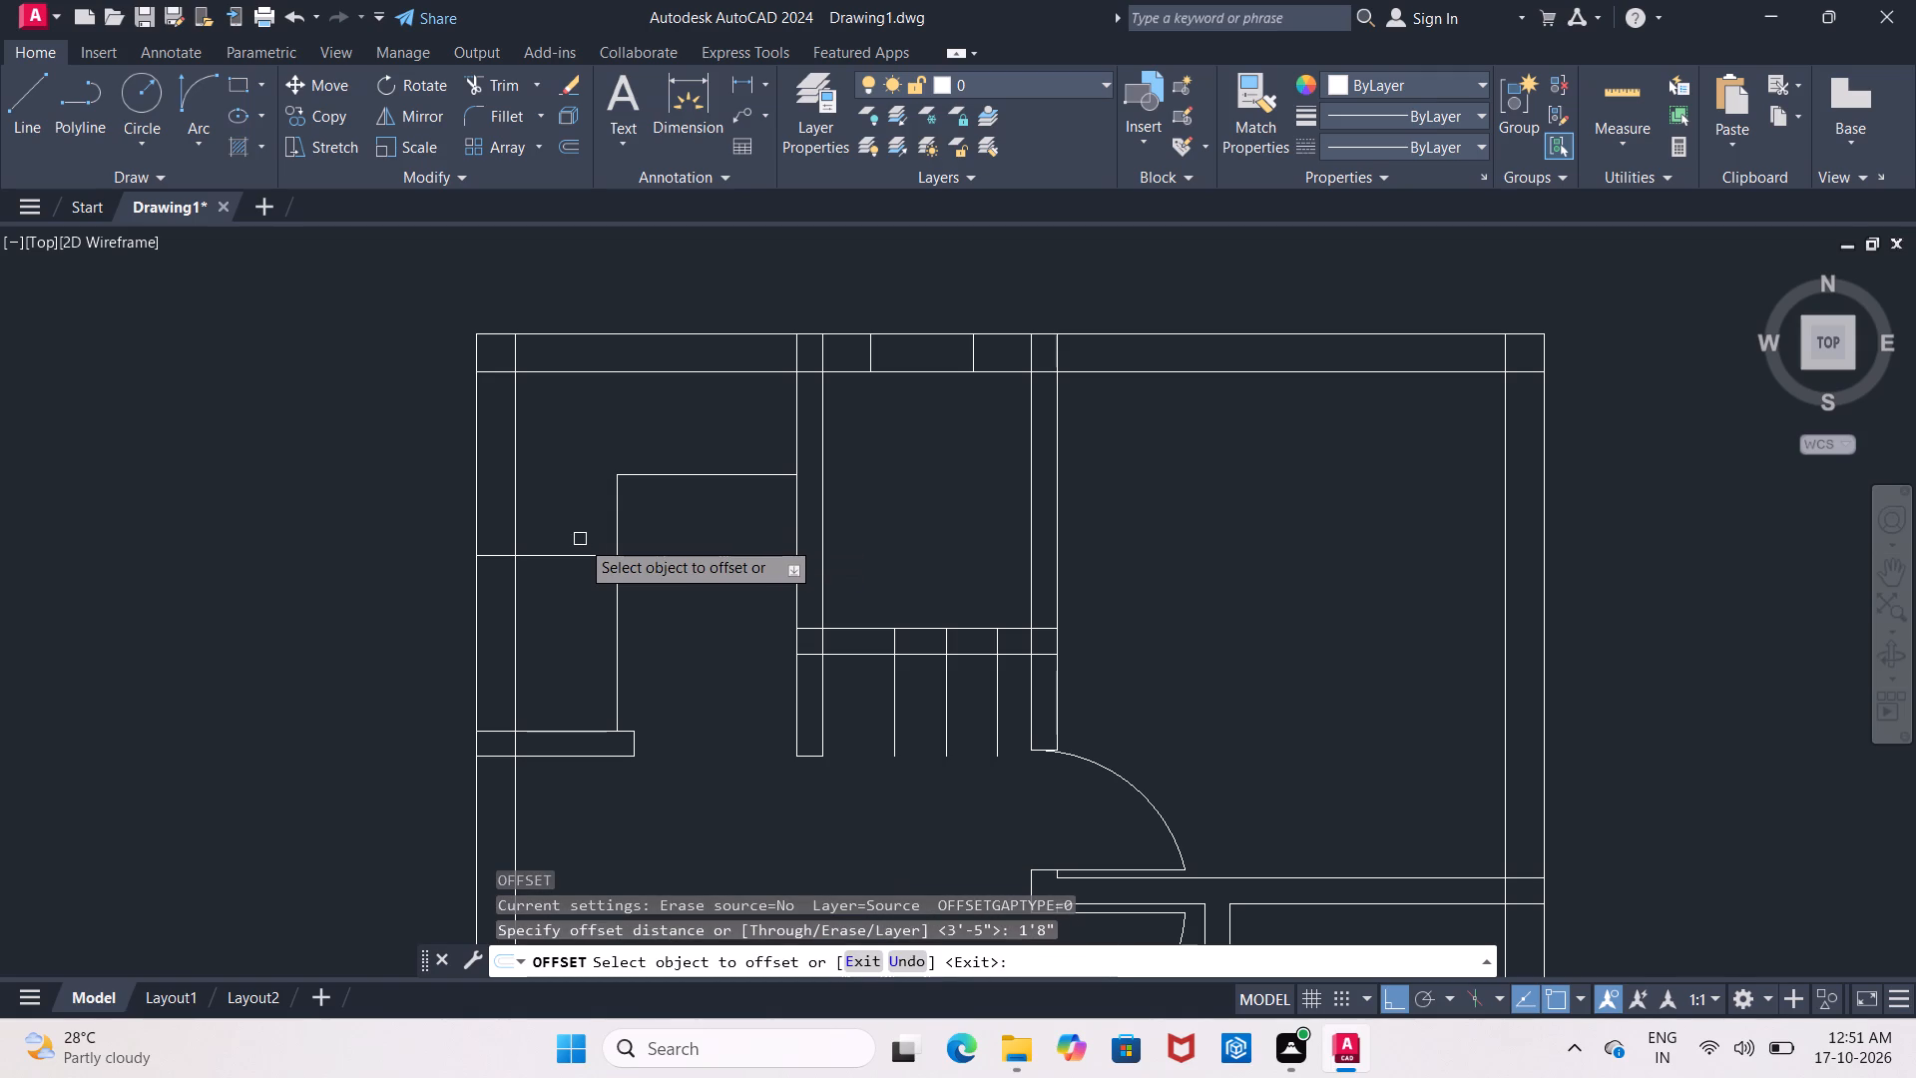
left_click(579, 554)
left_click(591, 529)
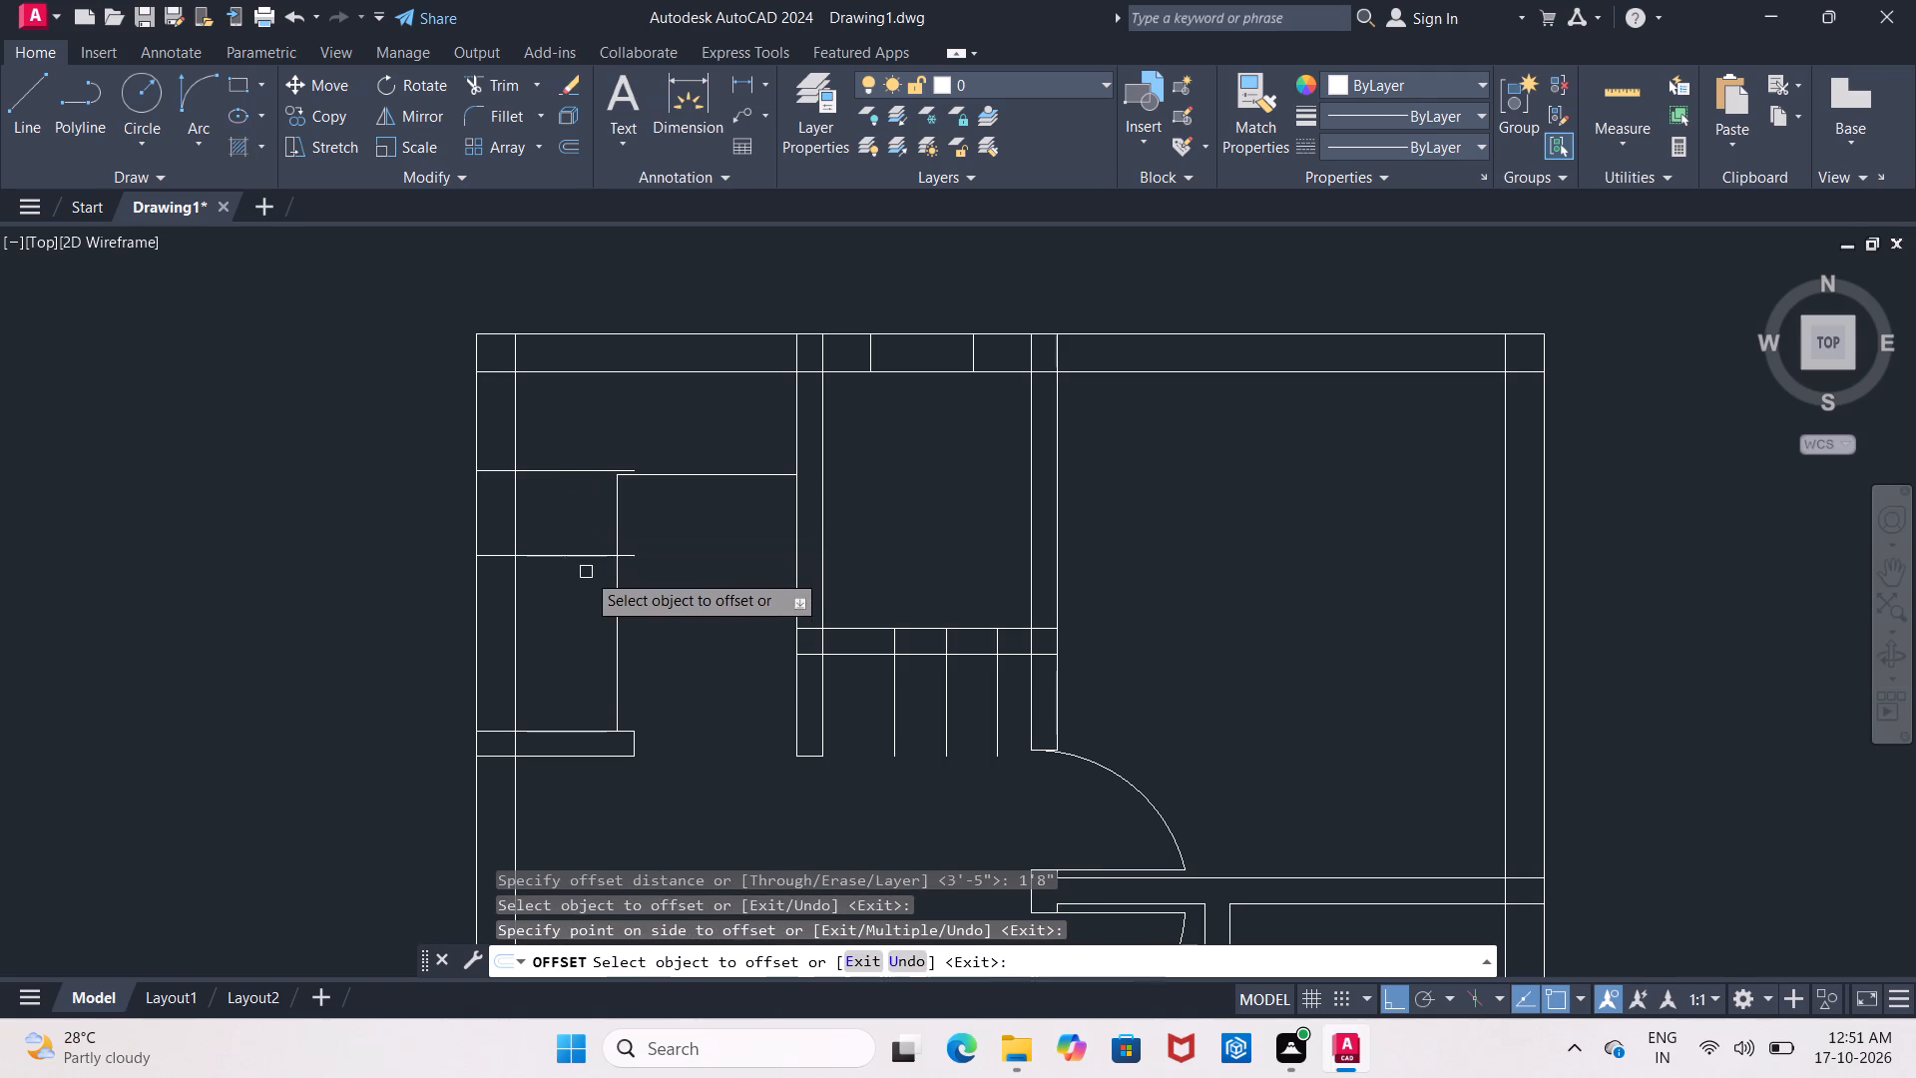
Offset the middle horizontal line in the upper-left room 1'8" downward.
left_click(579, 557)
left_click(558, 637)
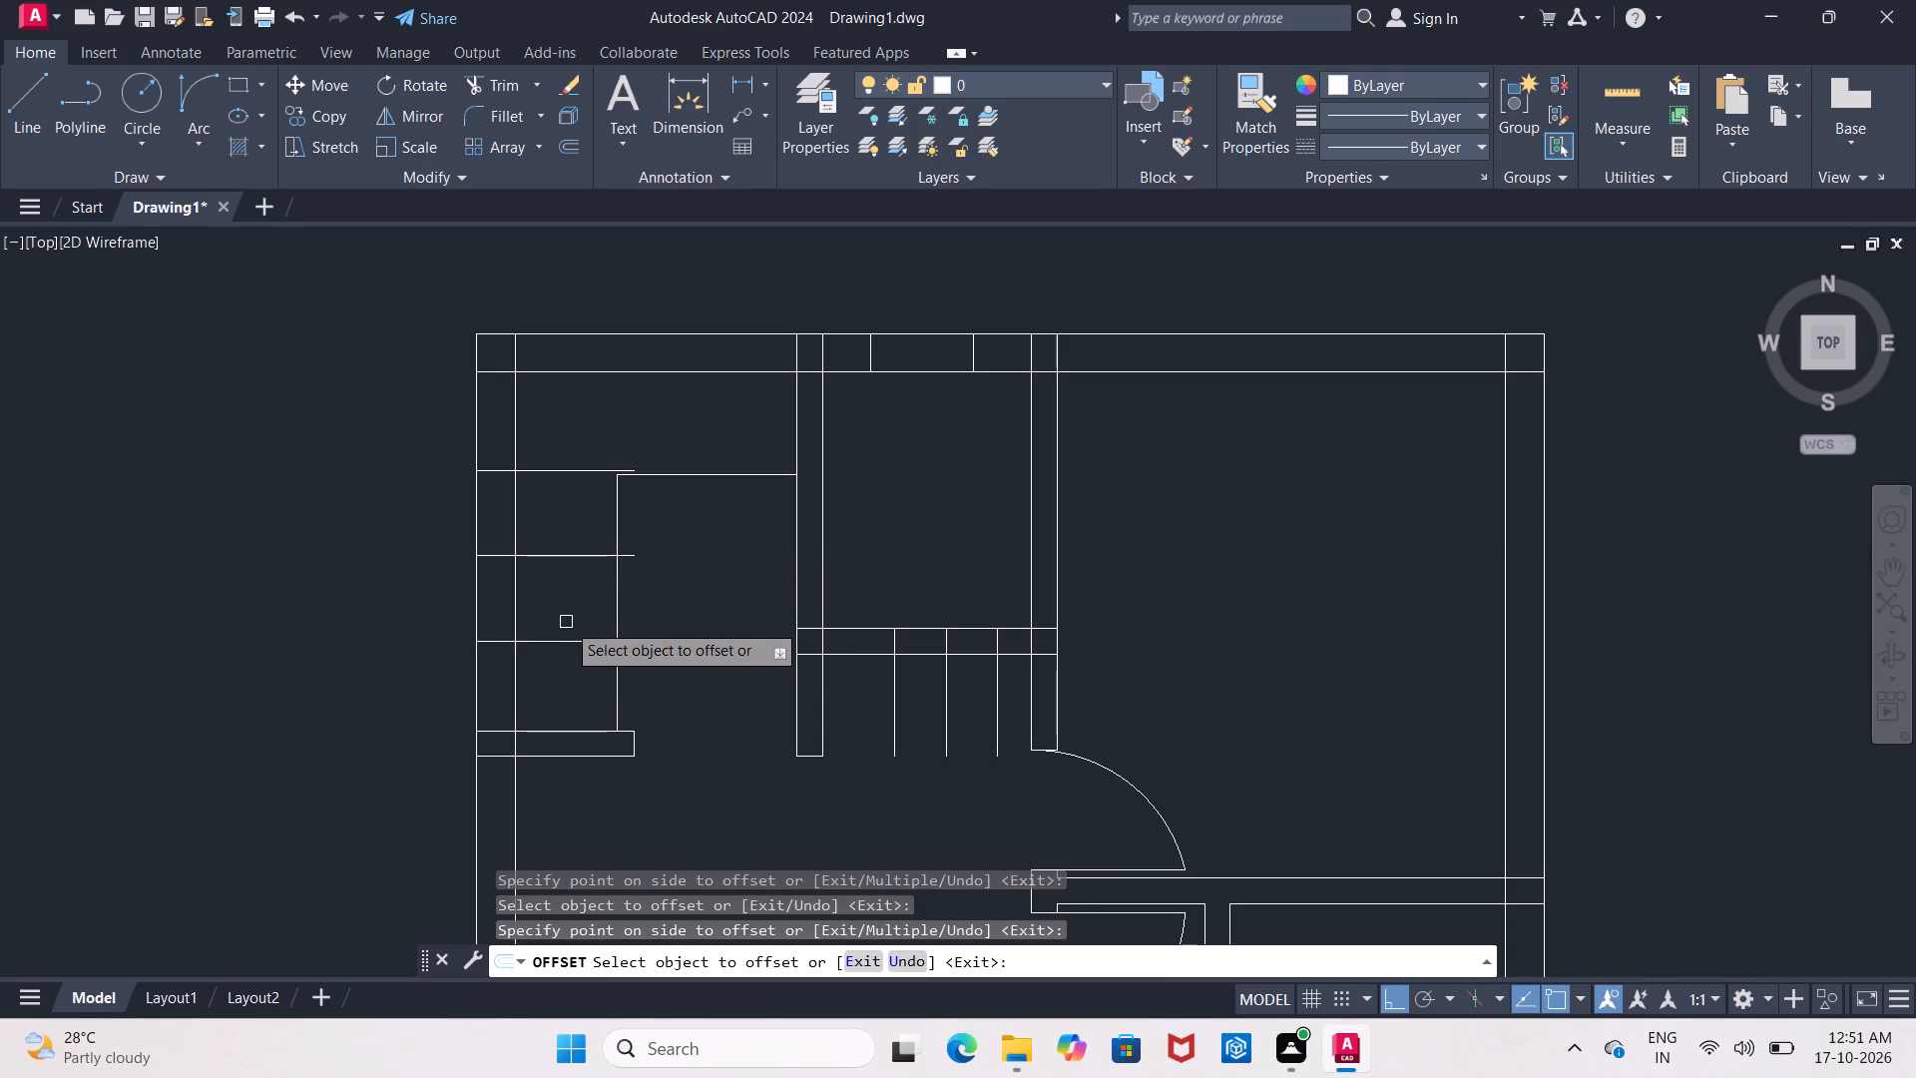
key("Escape")
Trim the three horizontal lines in the upper-left room between the left wall's inner line and the room's inner vertical line.
type("tr")
key("Return")
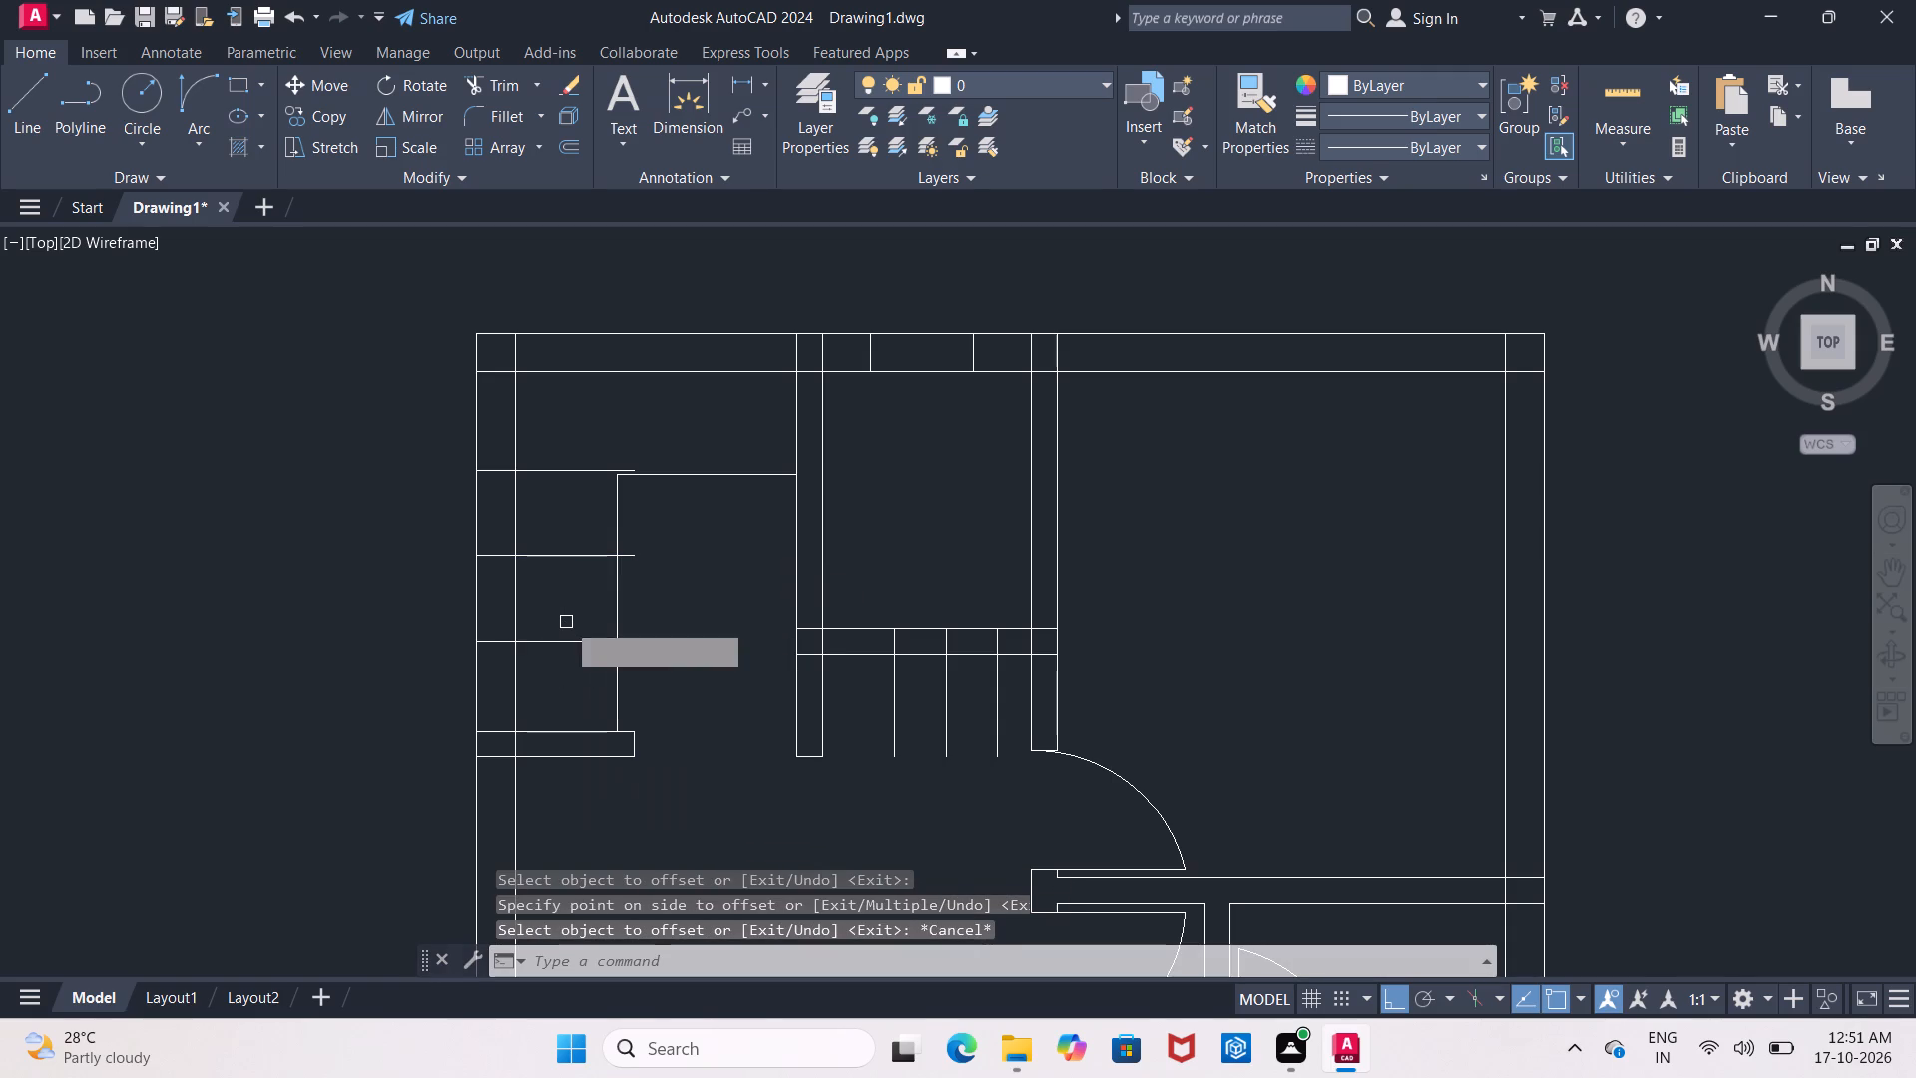
key("Return")
left_click_drag(555, 425, 580, 548)
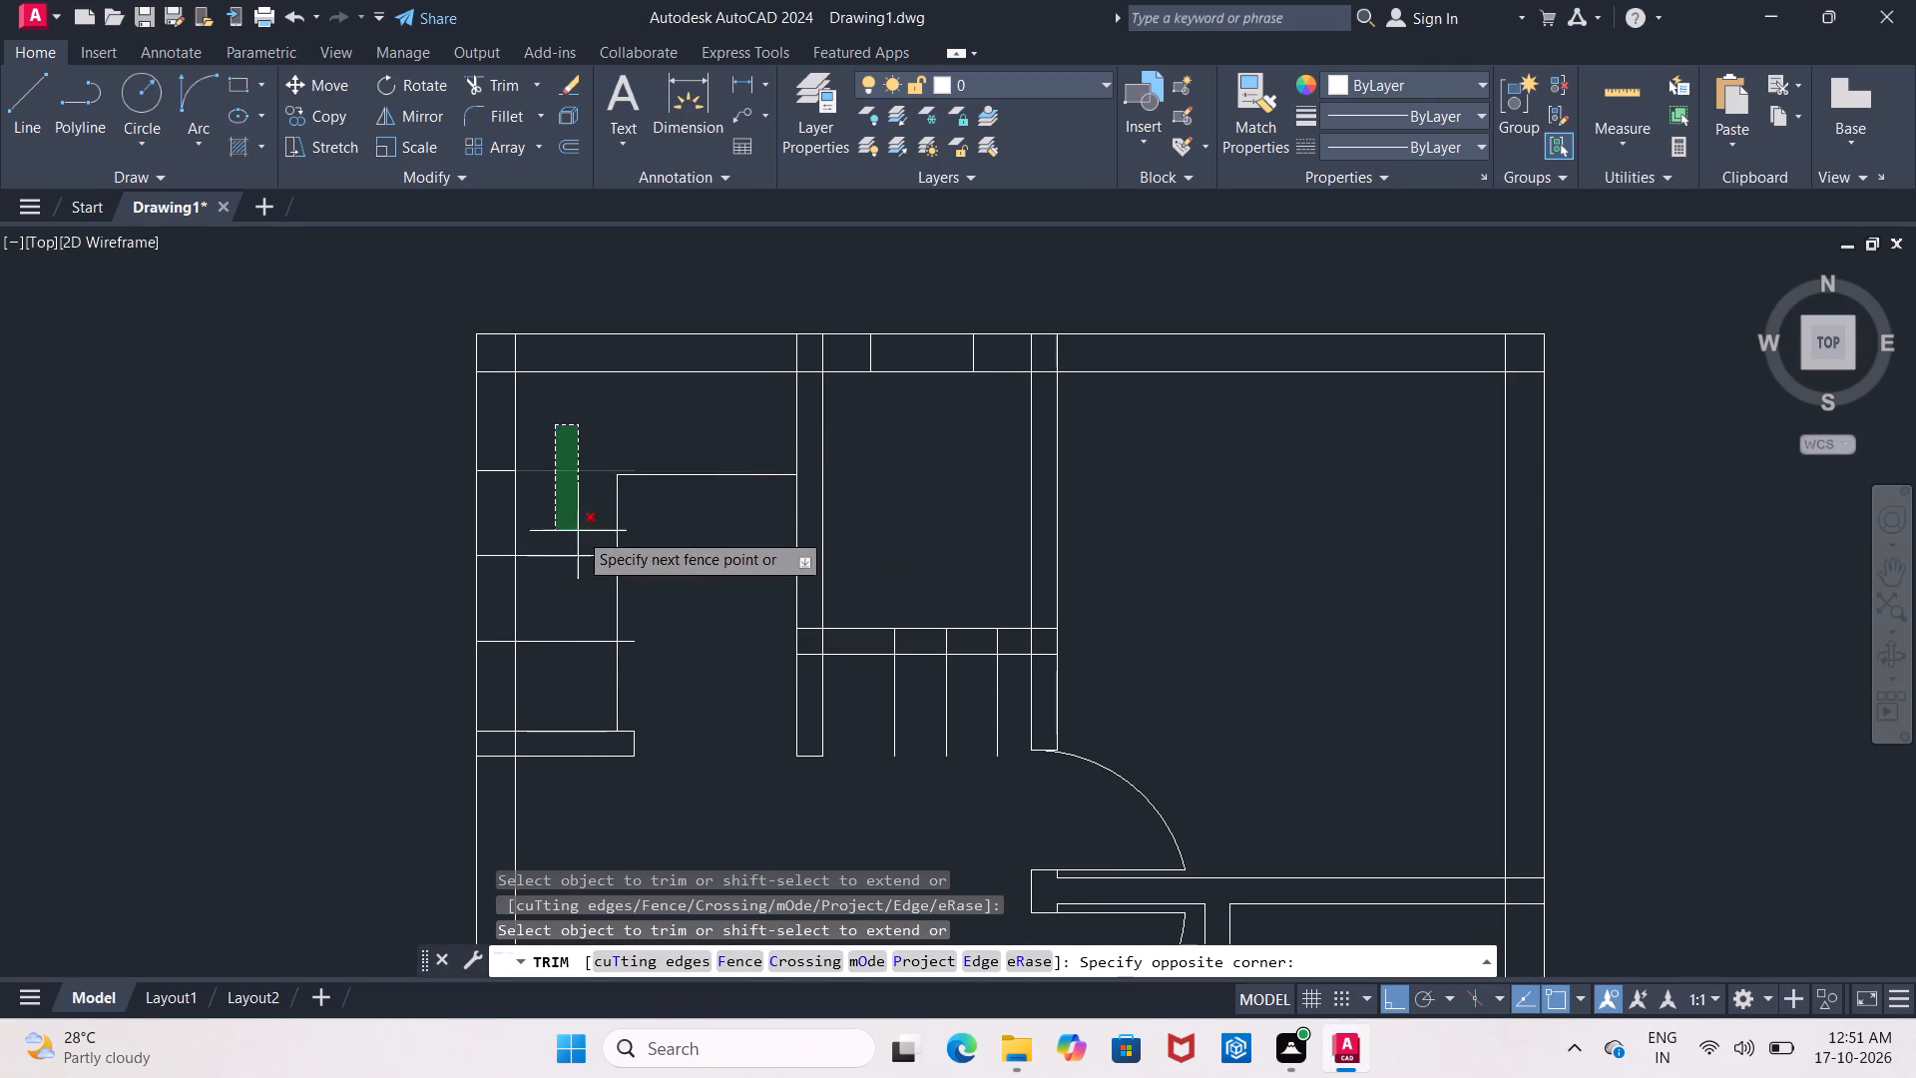
left_click_drag(580, 548, 588, 648)
scroll(644, 568, "up", 1)
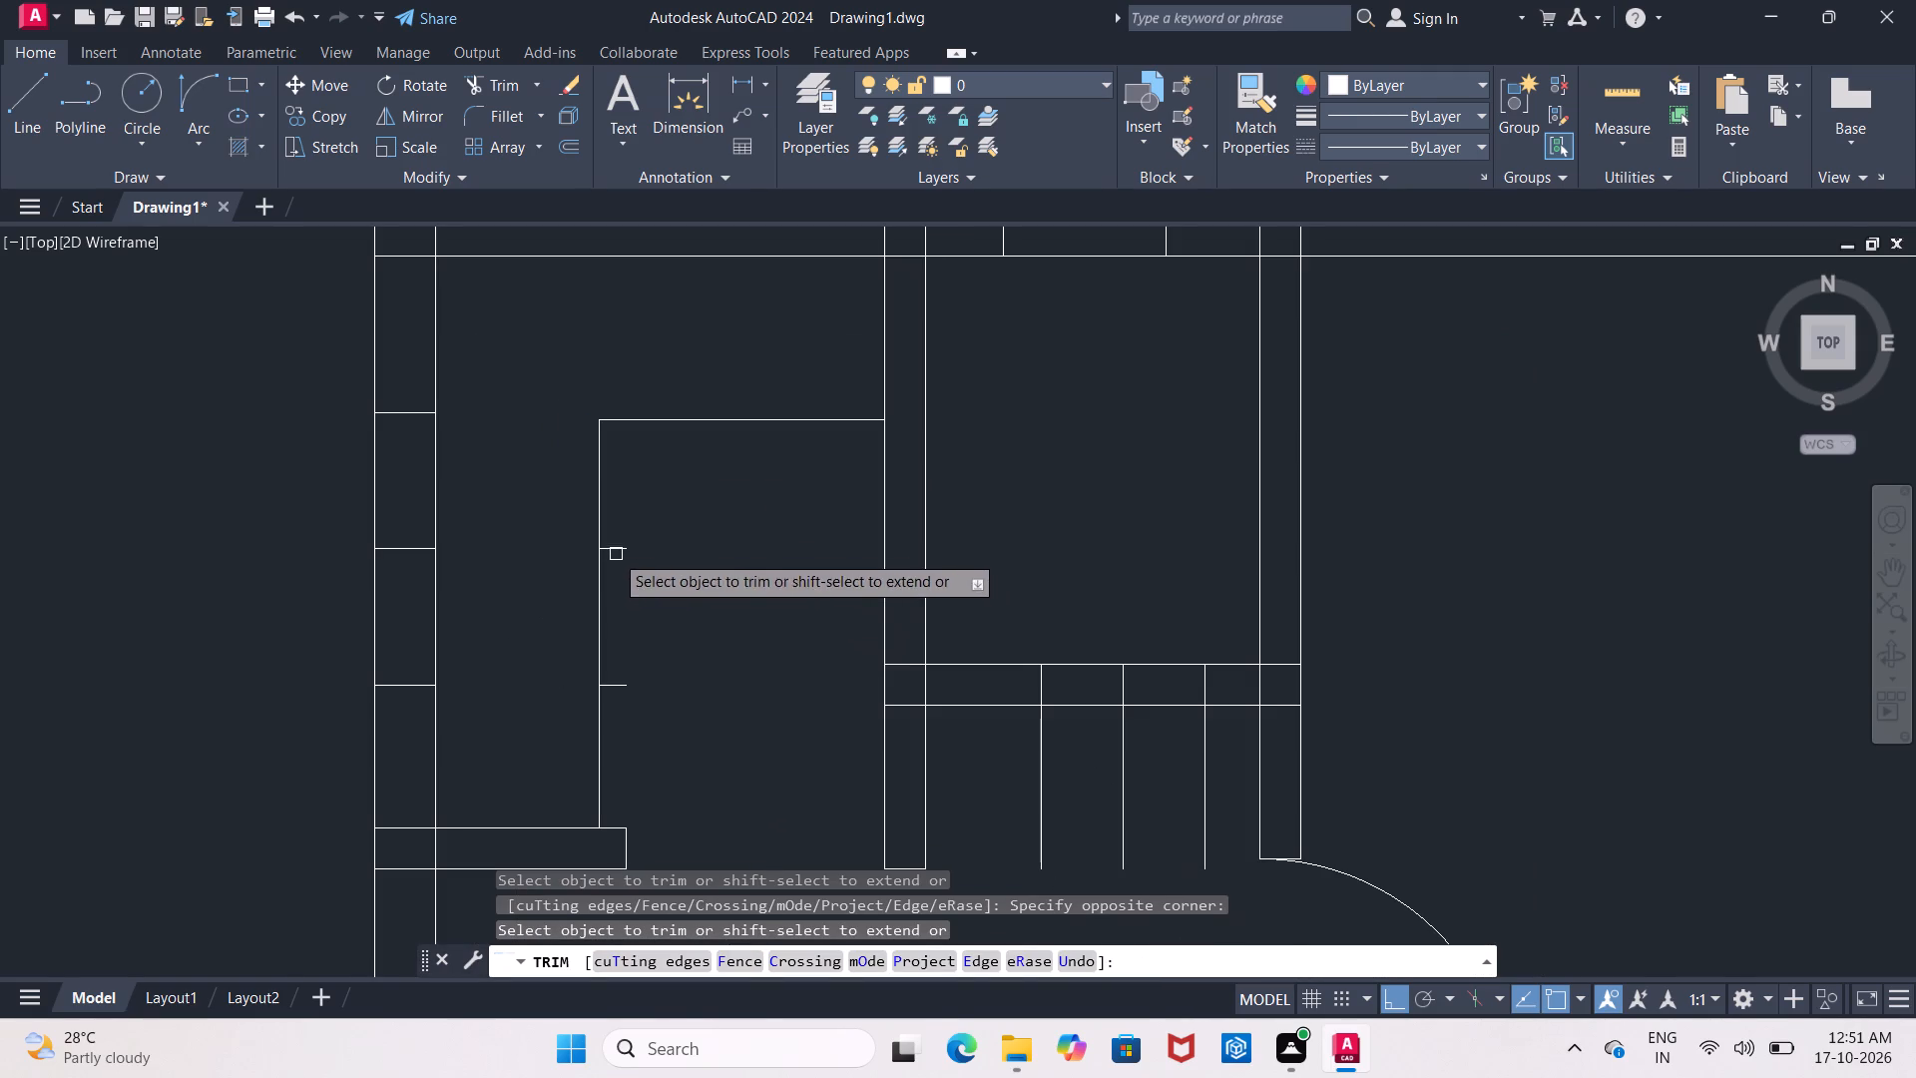
key("Escape")
Delete the two leftover line stubs on the upper-left room's inner vertical line.
left_click(612, 551)
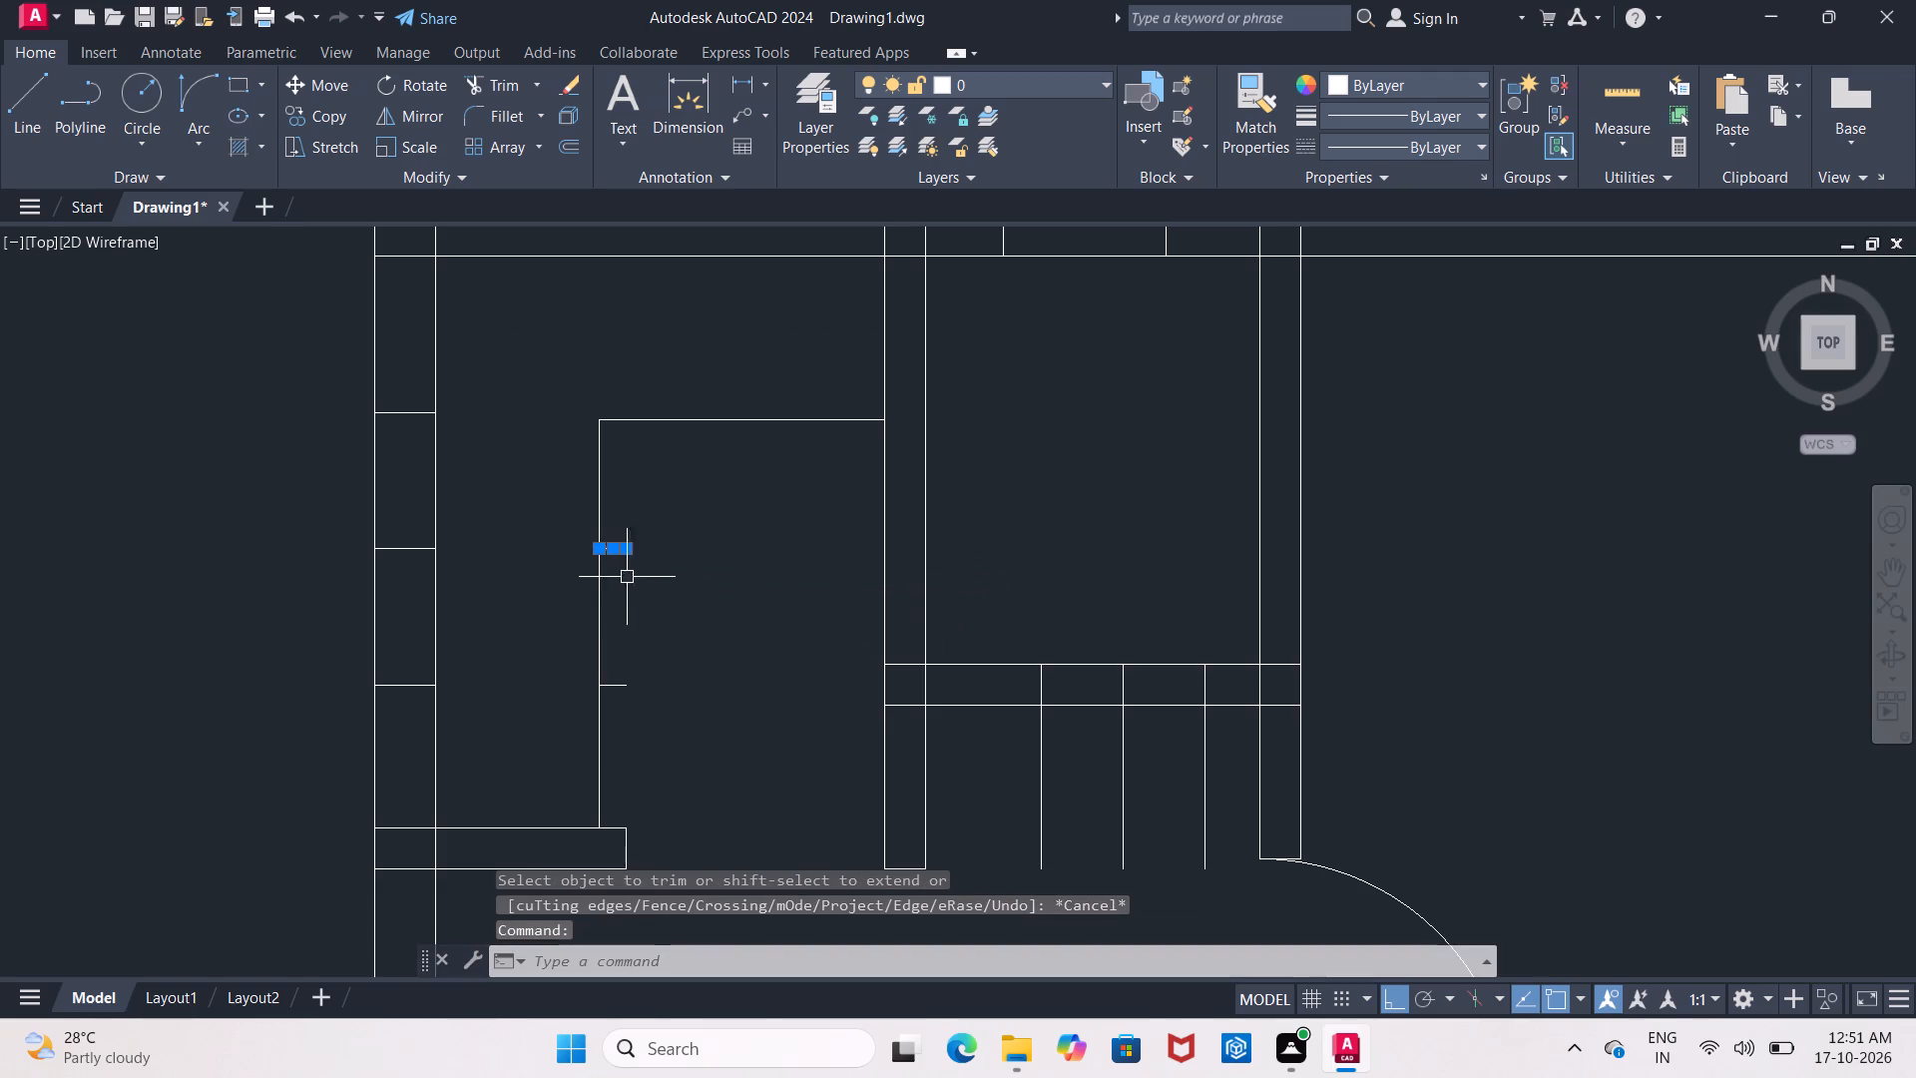
left_click(616, 683)
key("Delete")
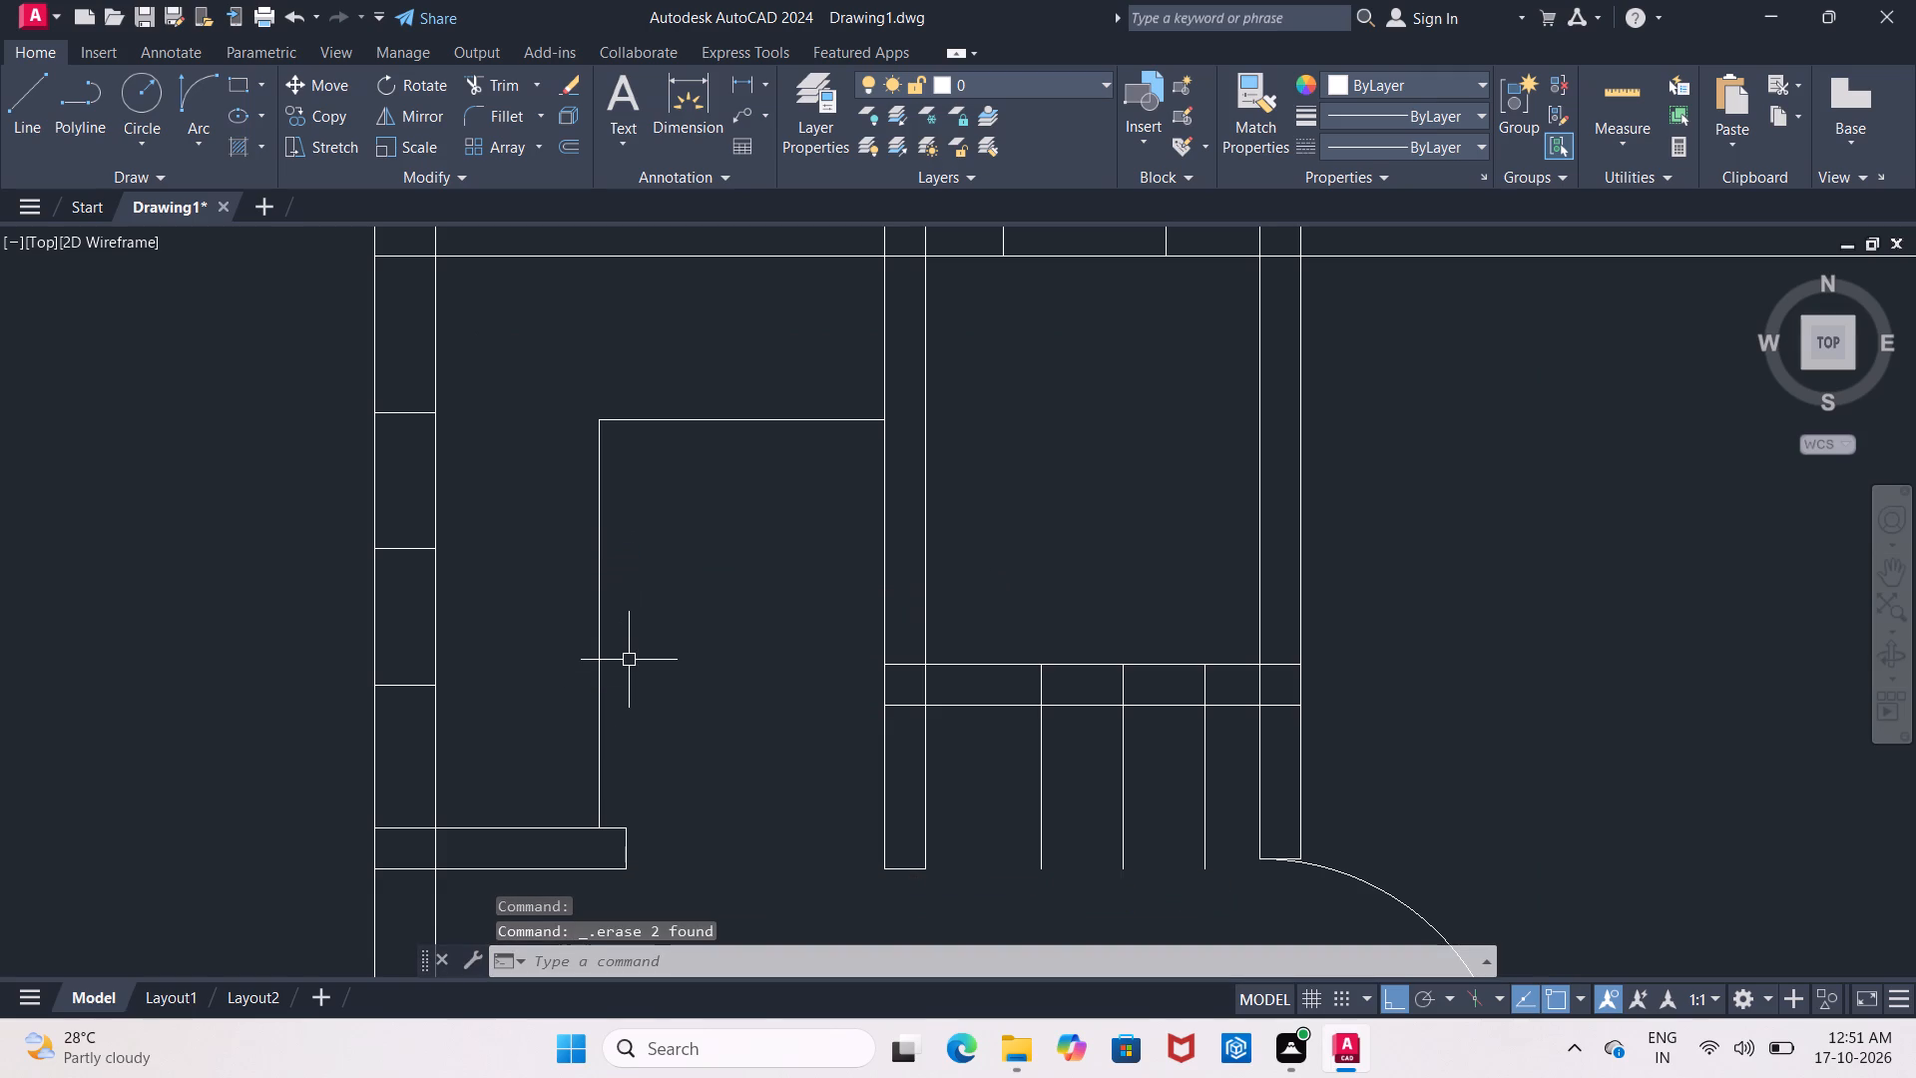
Delete the middle one of the three short horizontal lines inside the upper-left room's left wall.
left_click(402, 554)
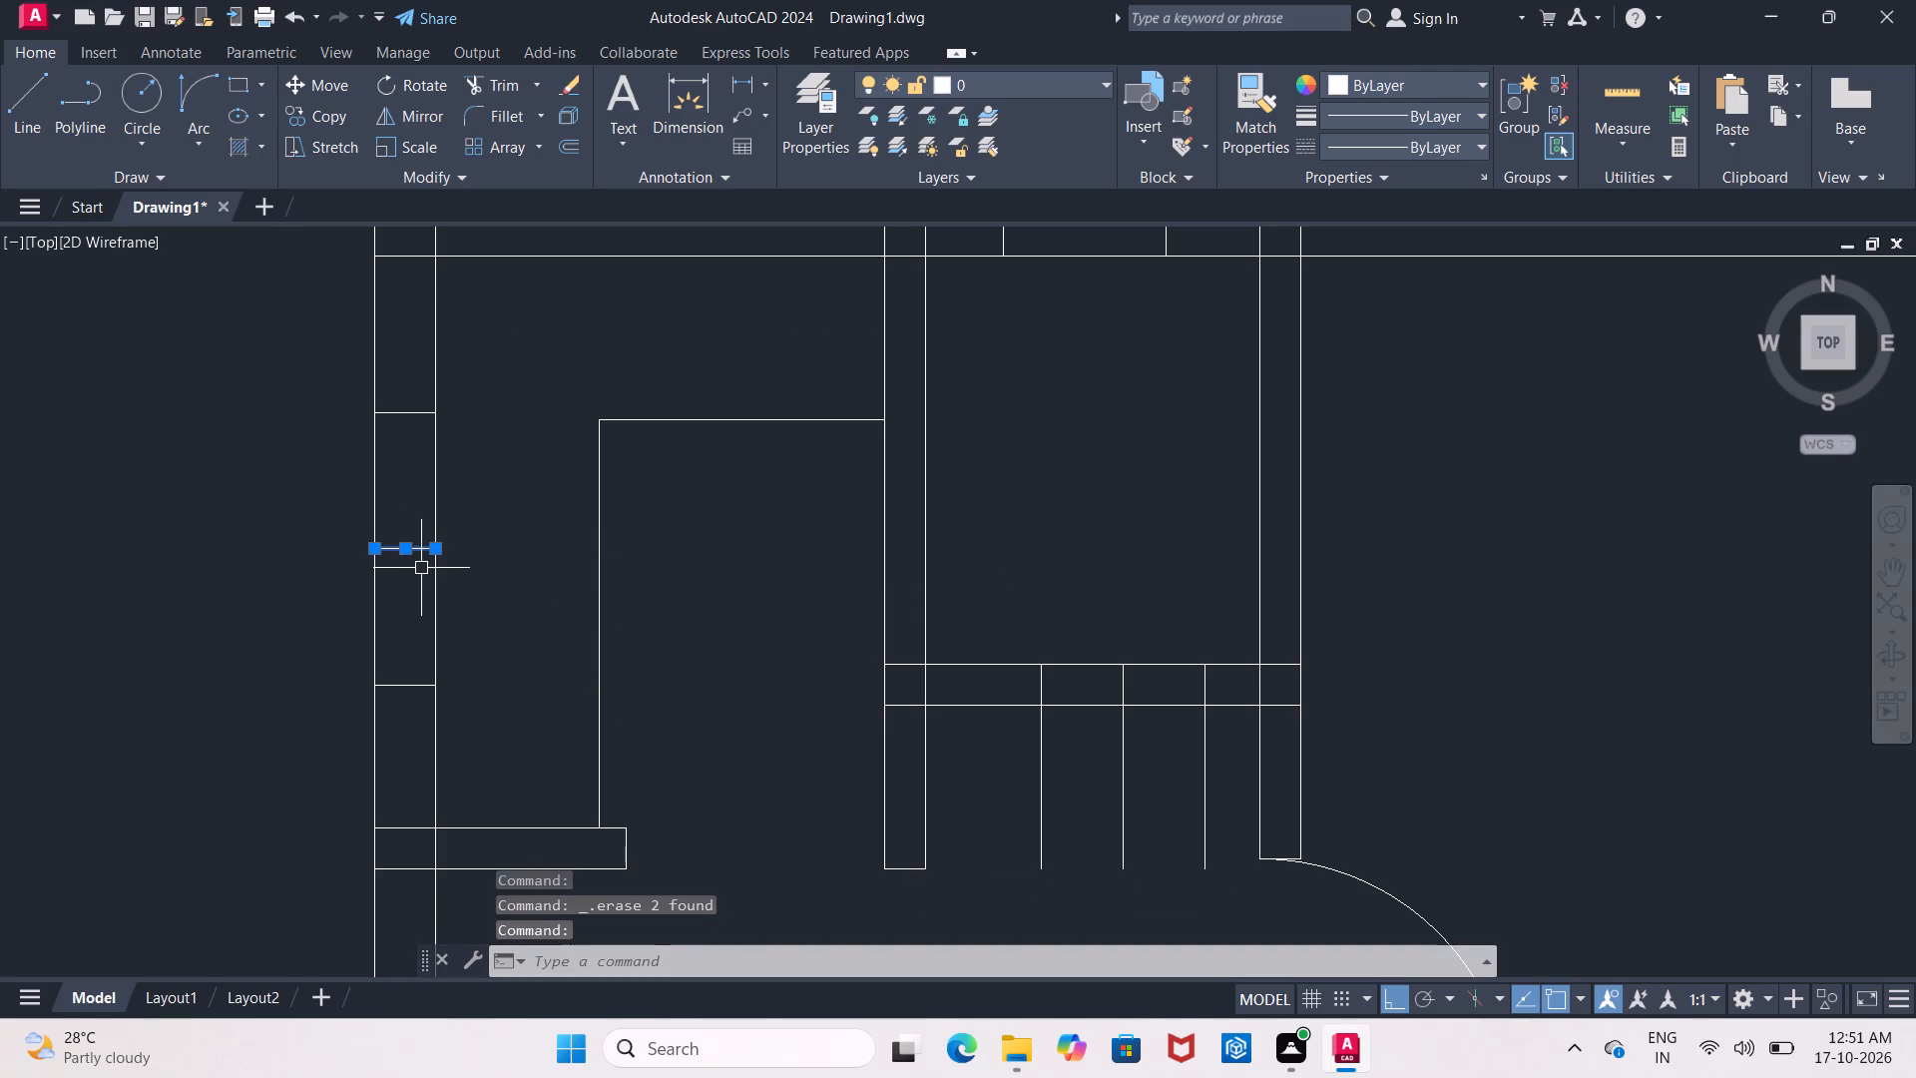
key("Delete")
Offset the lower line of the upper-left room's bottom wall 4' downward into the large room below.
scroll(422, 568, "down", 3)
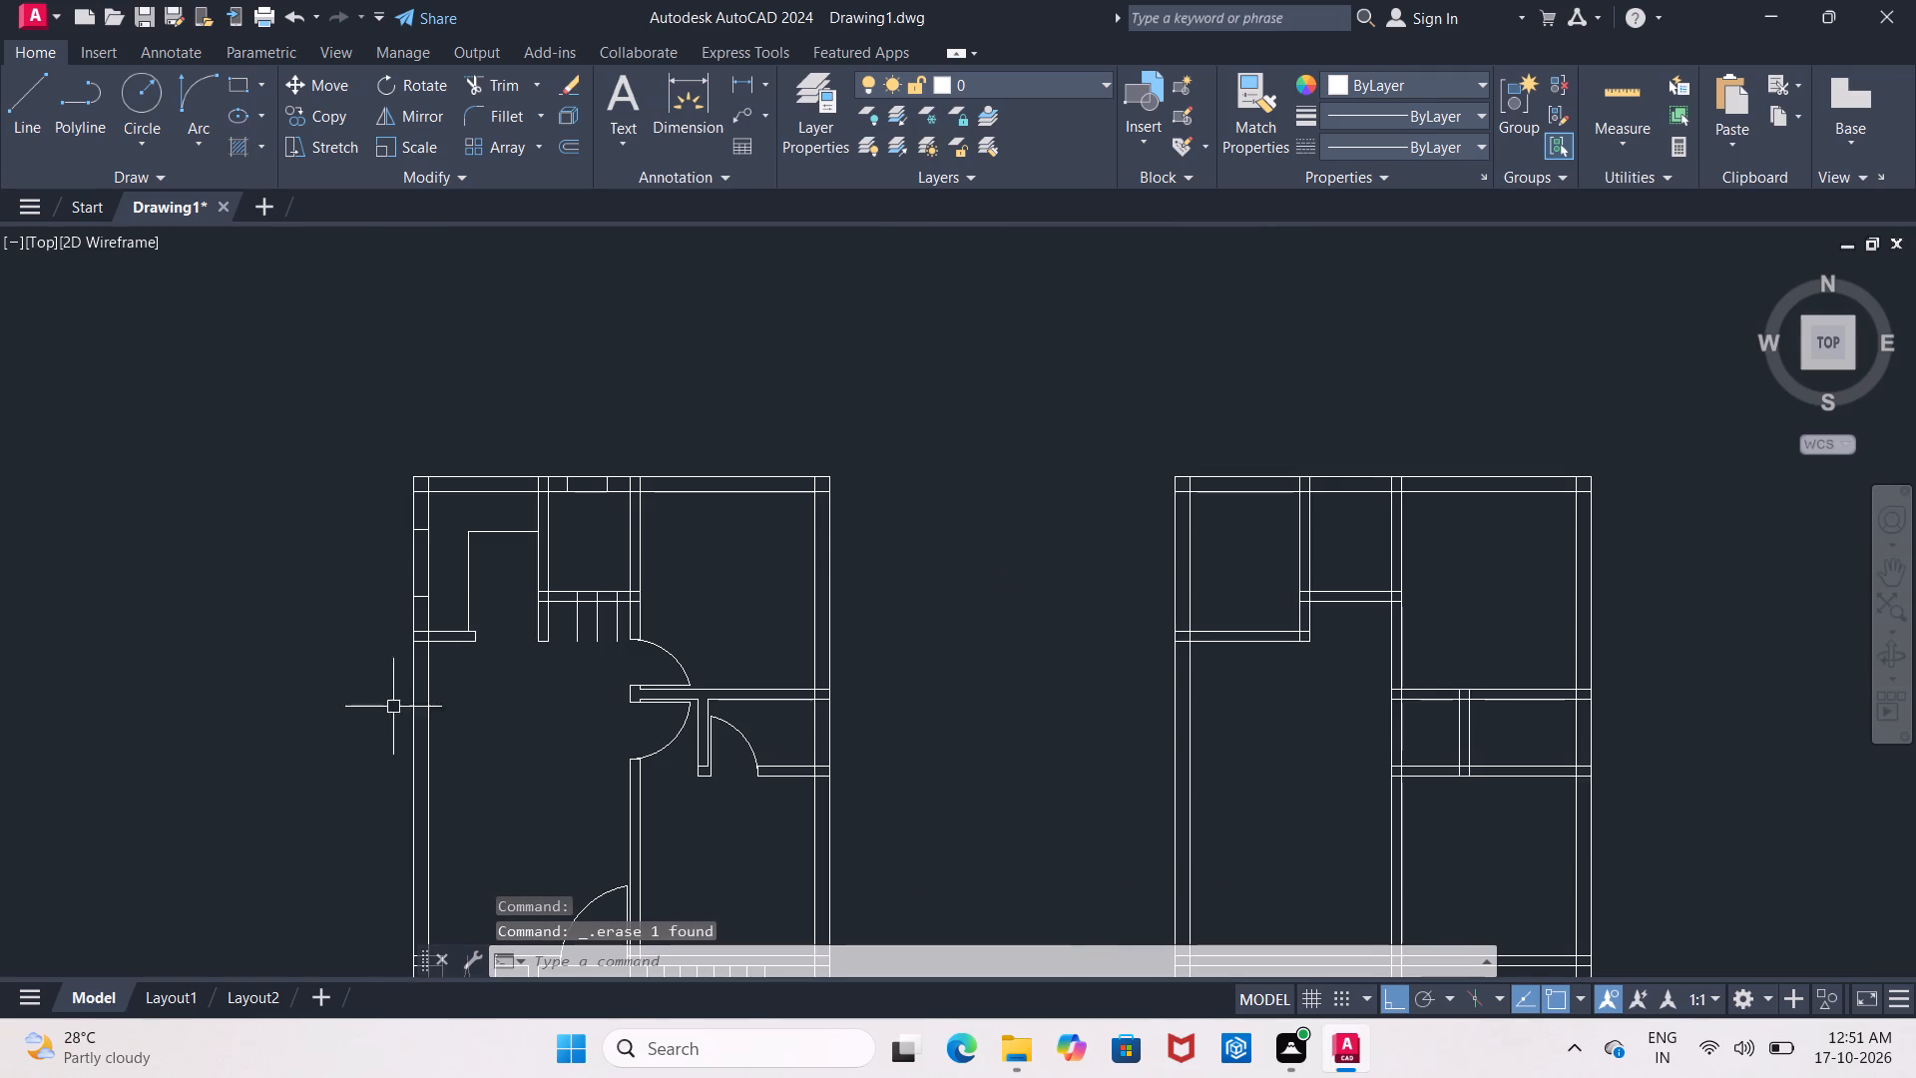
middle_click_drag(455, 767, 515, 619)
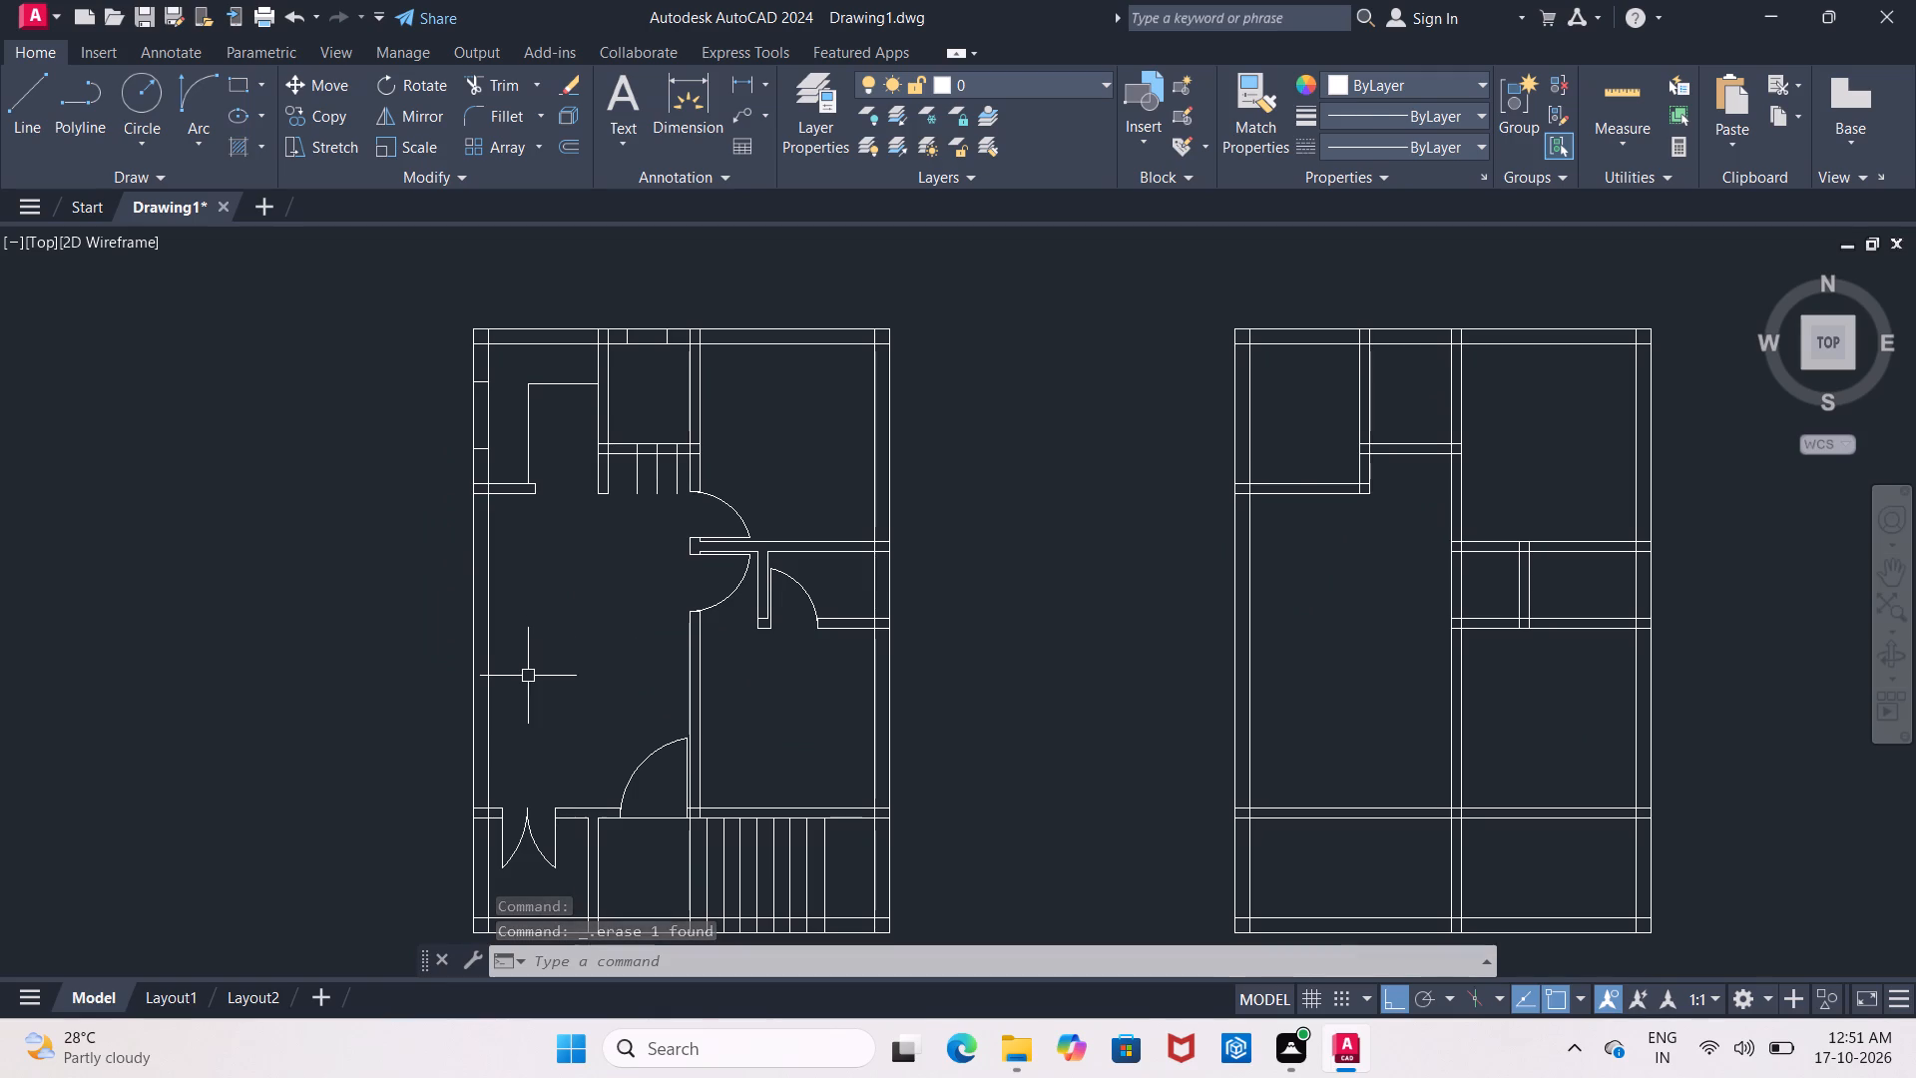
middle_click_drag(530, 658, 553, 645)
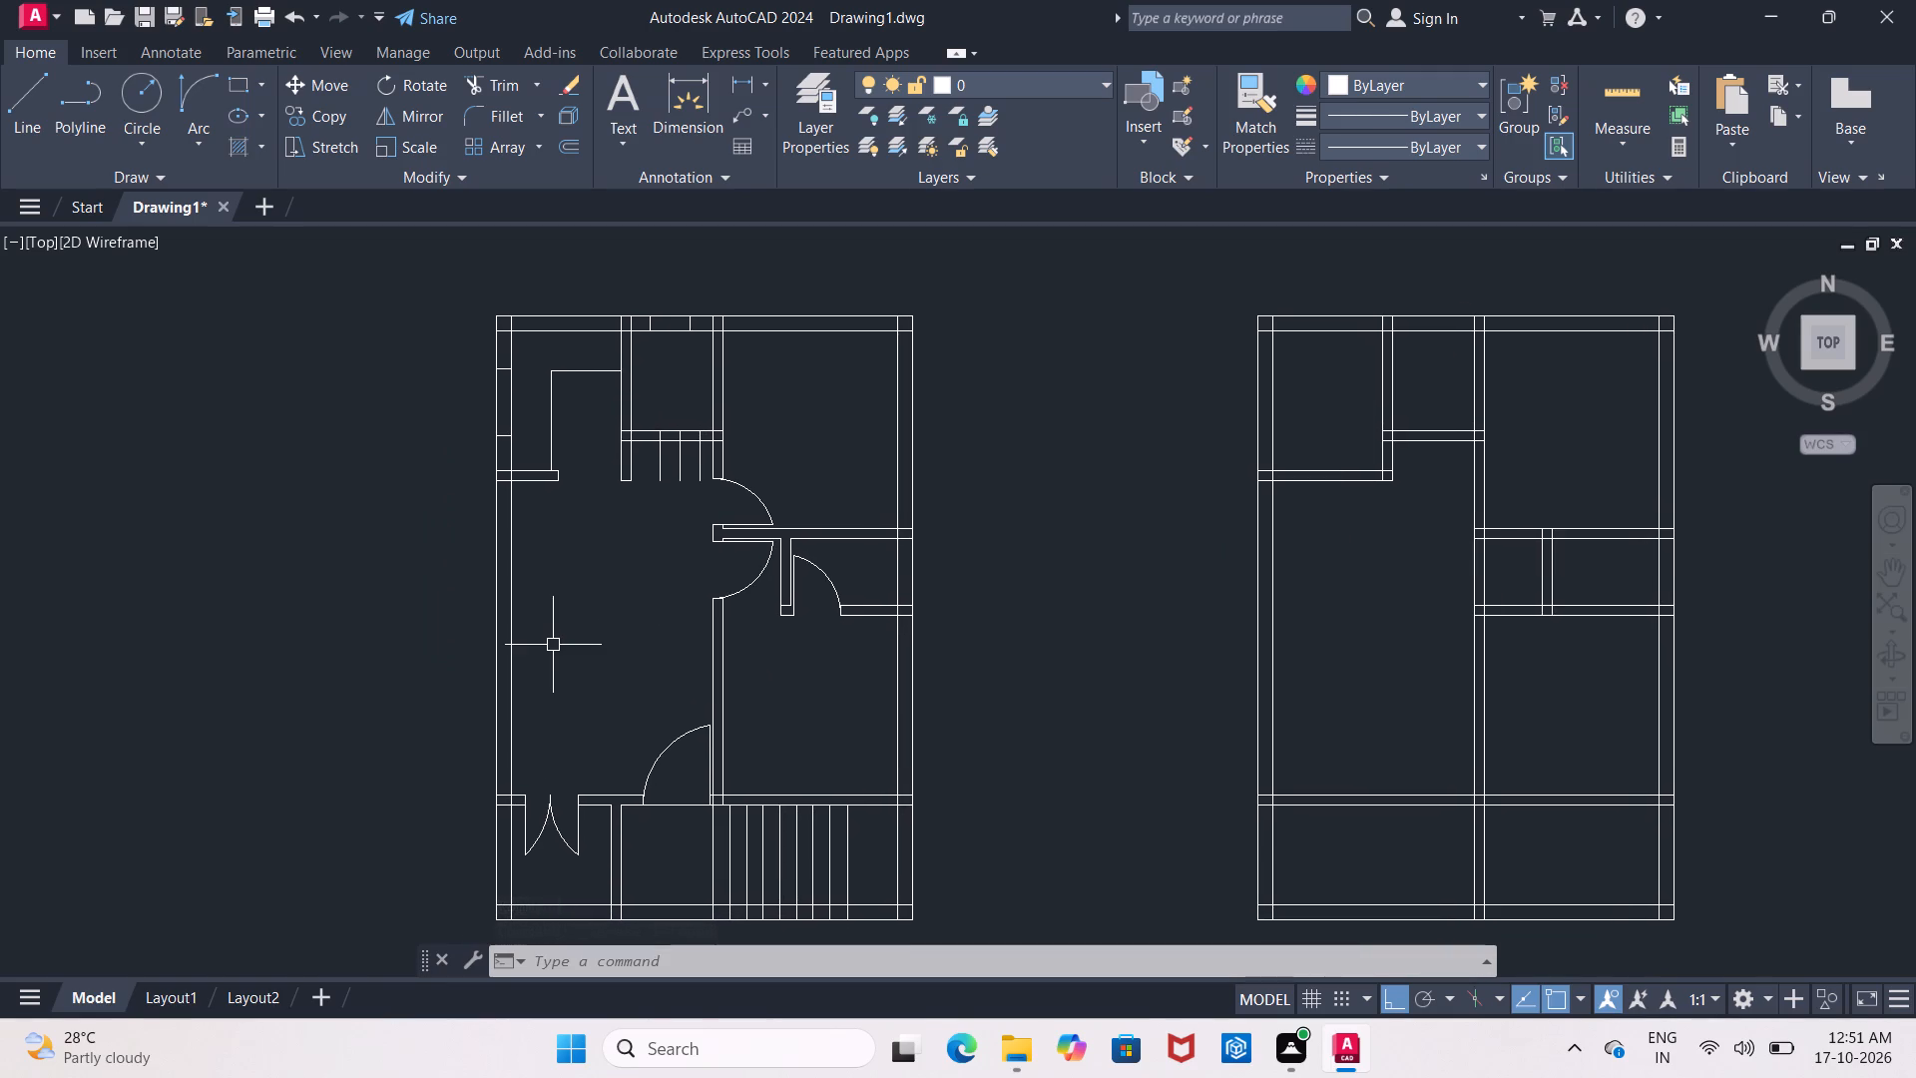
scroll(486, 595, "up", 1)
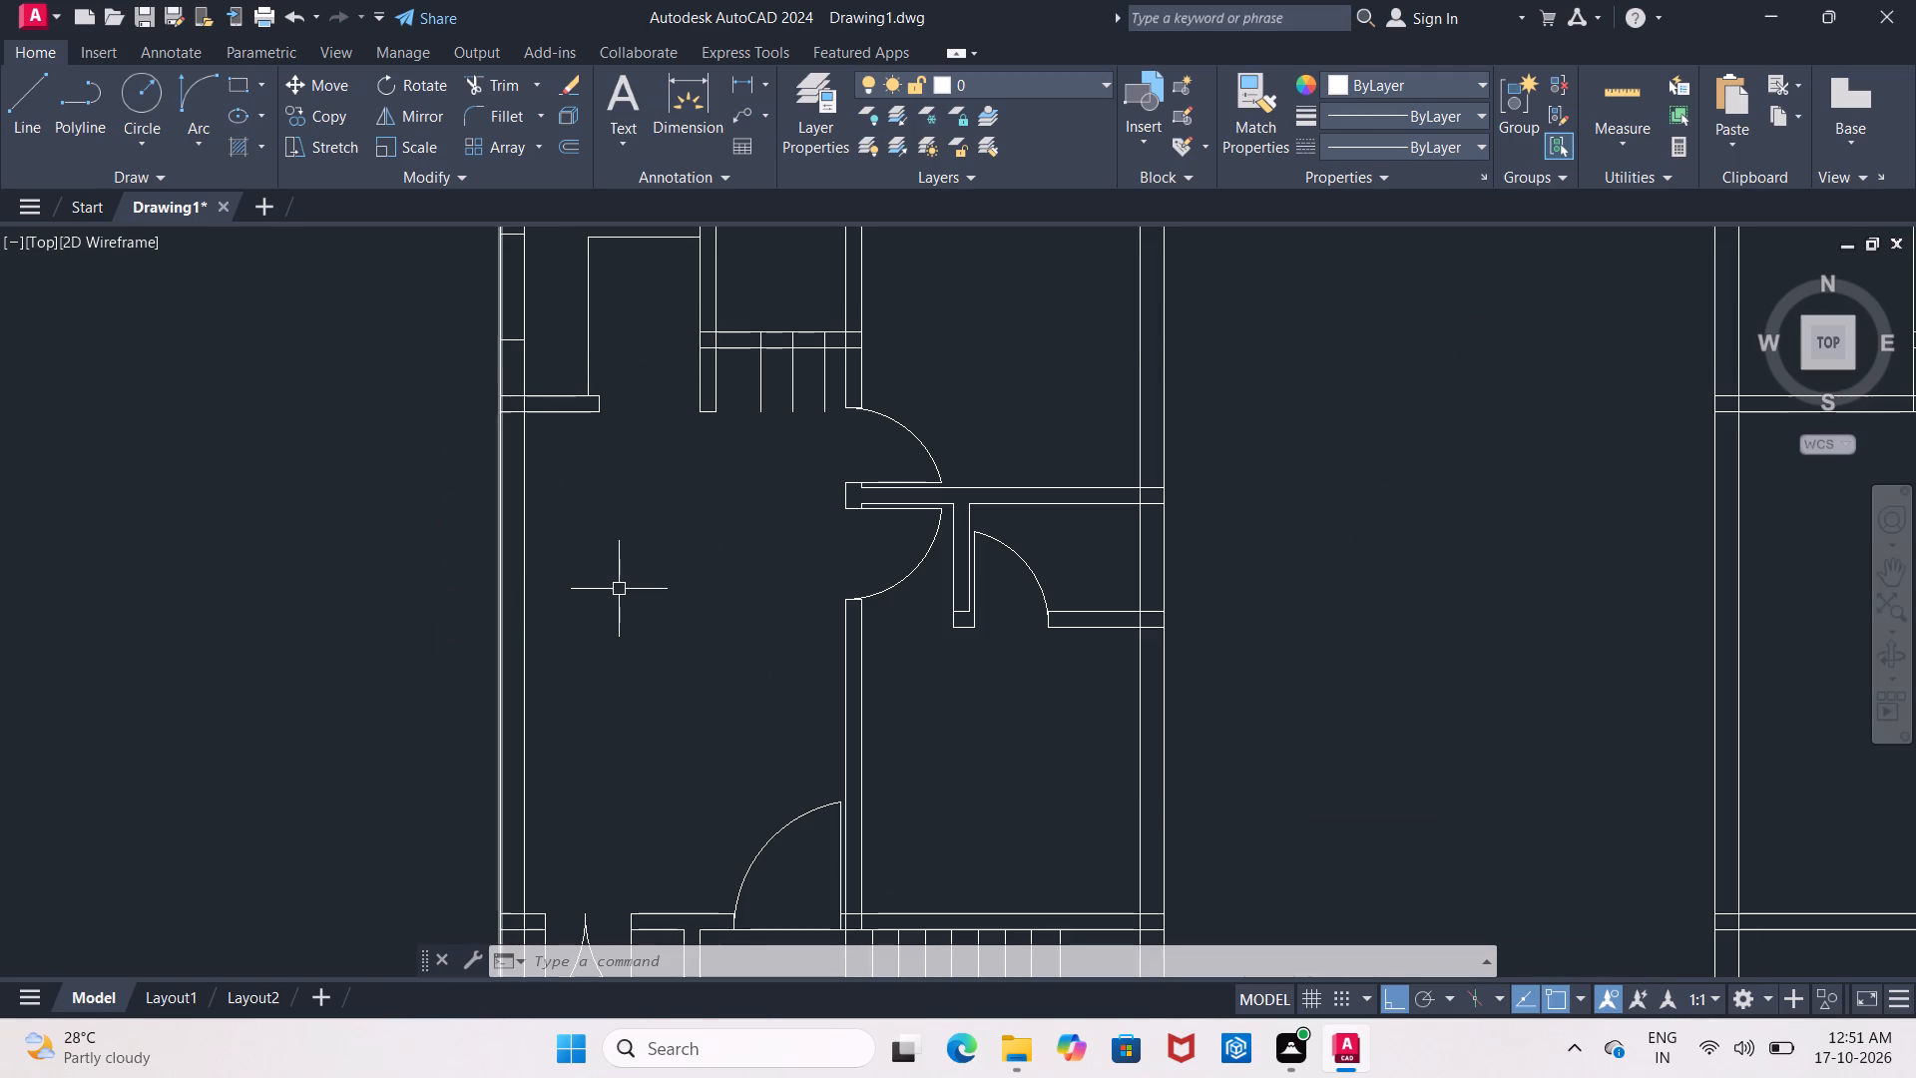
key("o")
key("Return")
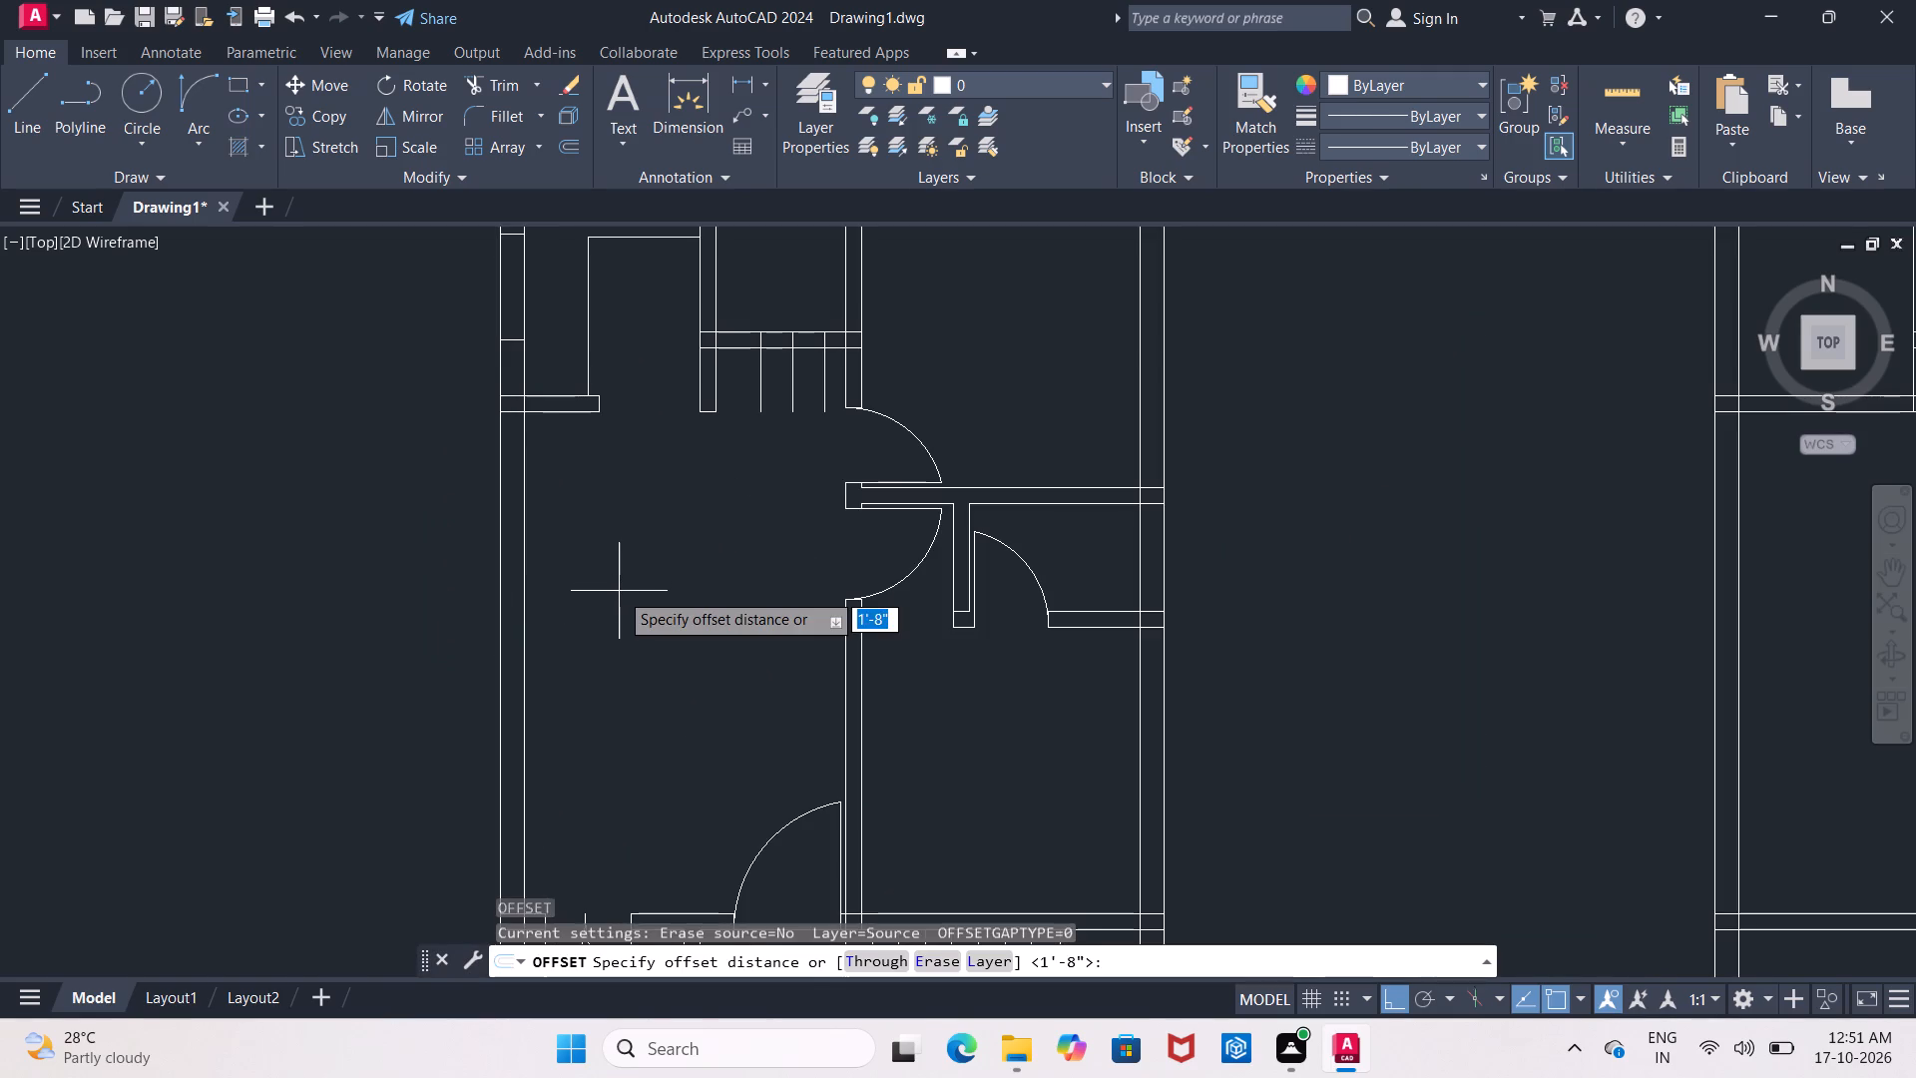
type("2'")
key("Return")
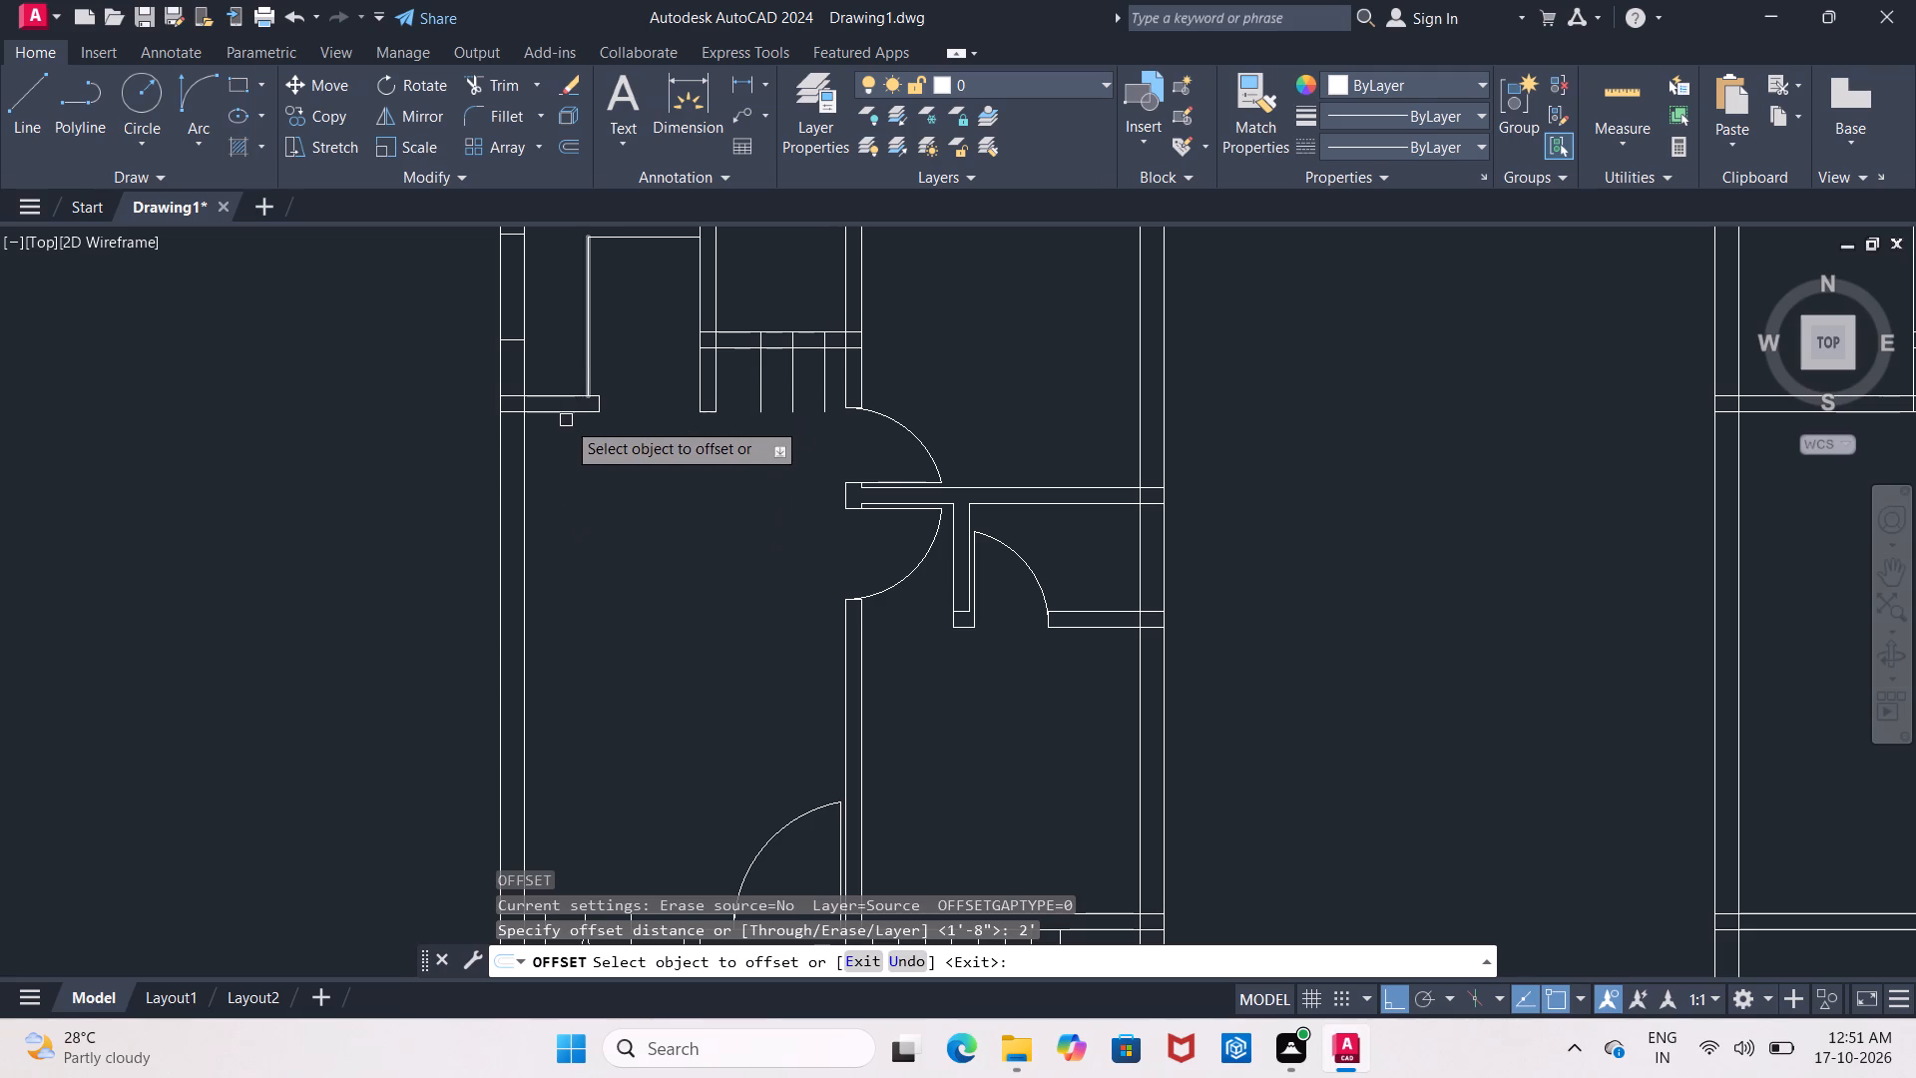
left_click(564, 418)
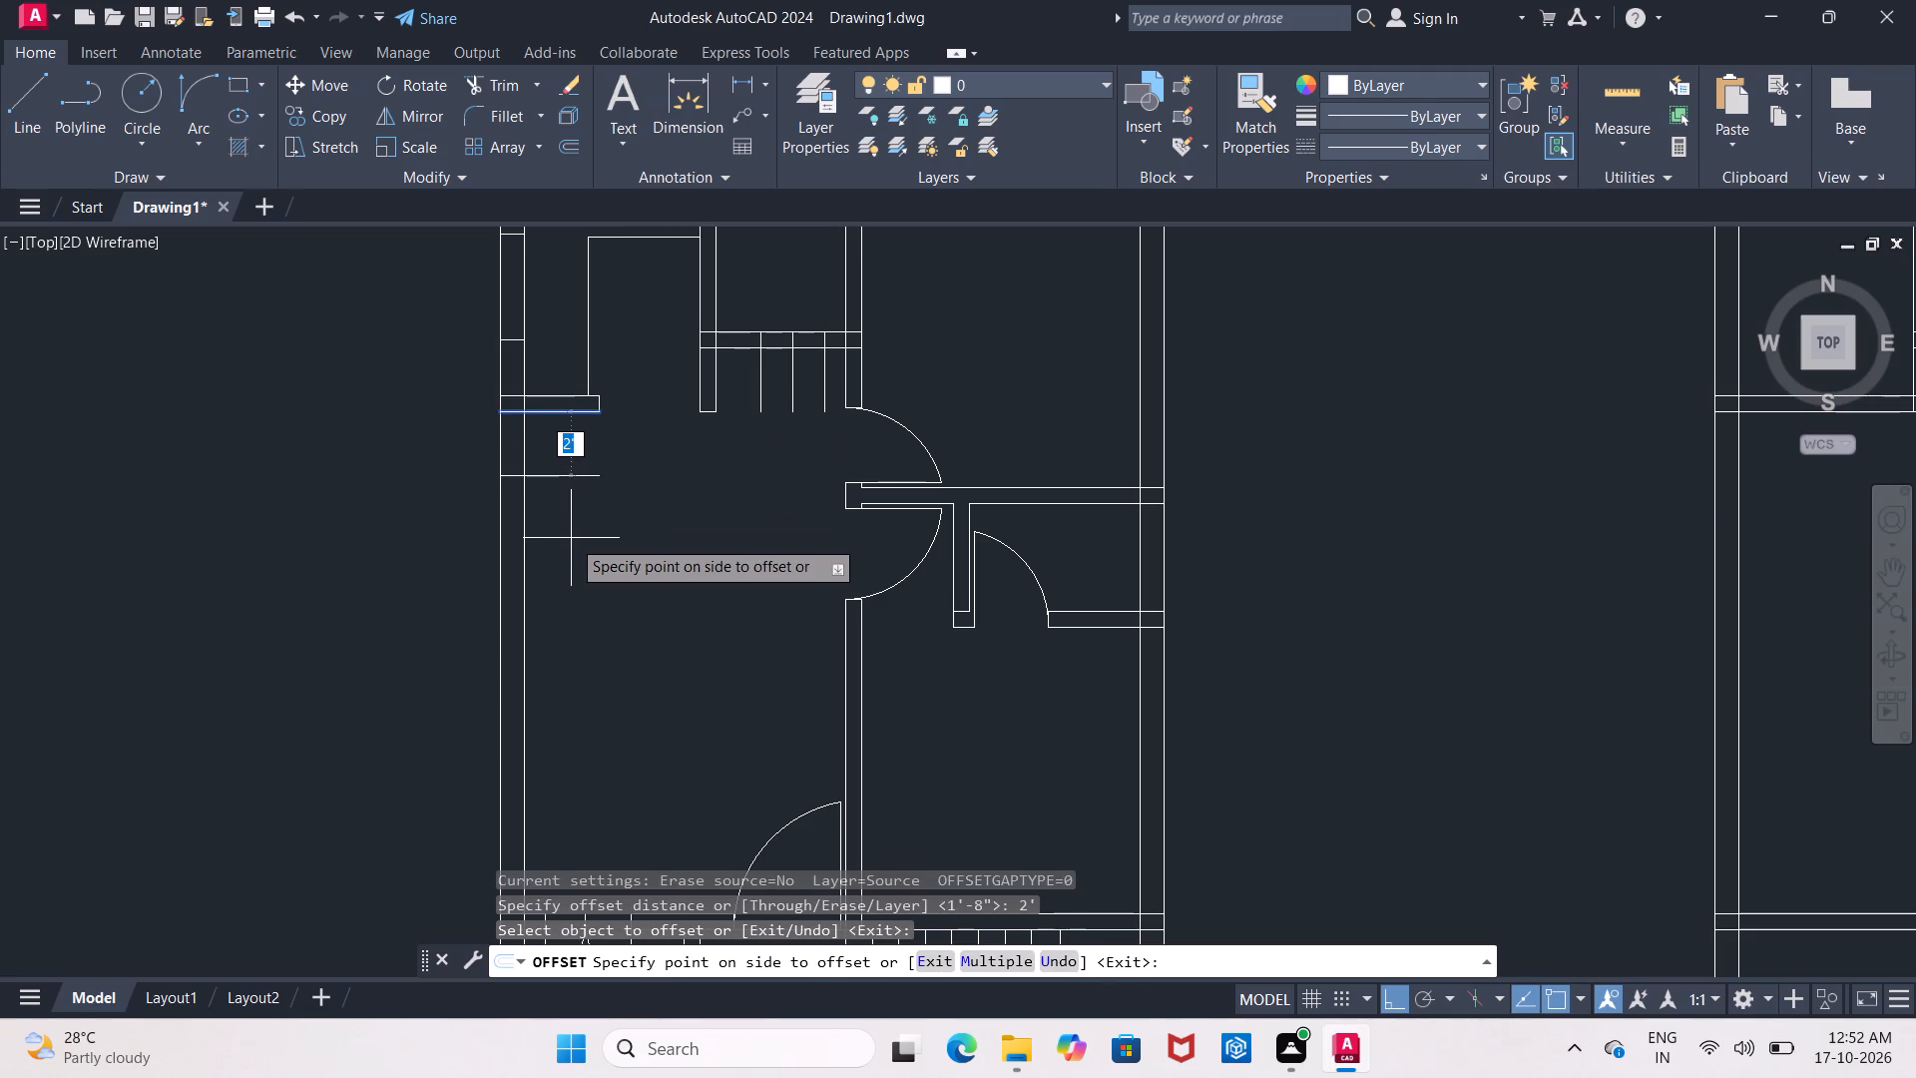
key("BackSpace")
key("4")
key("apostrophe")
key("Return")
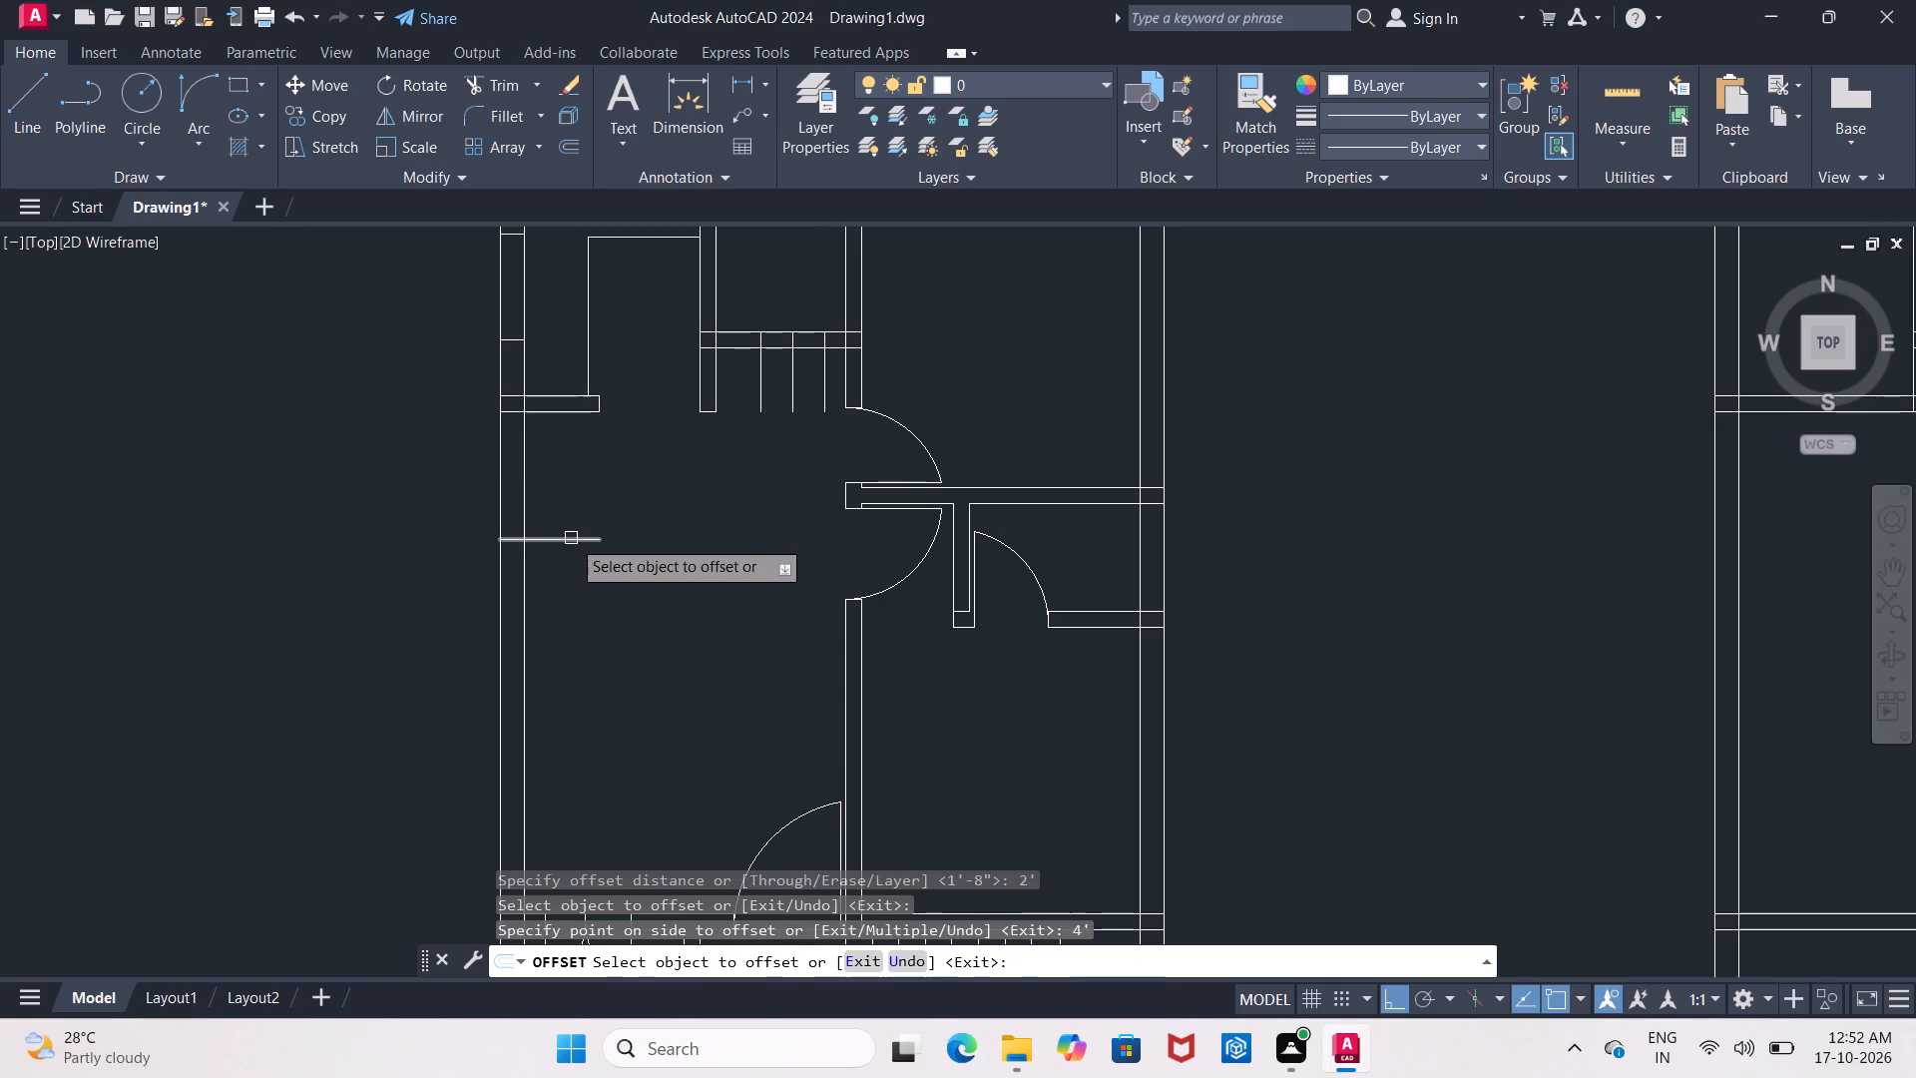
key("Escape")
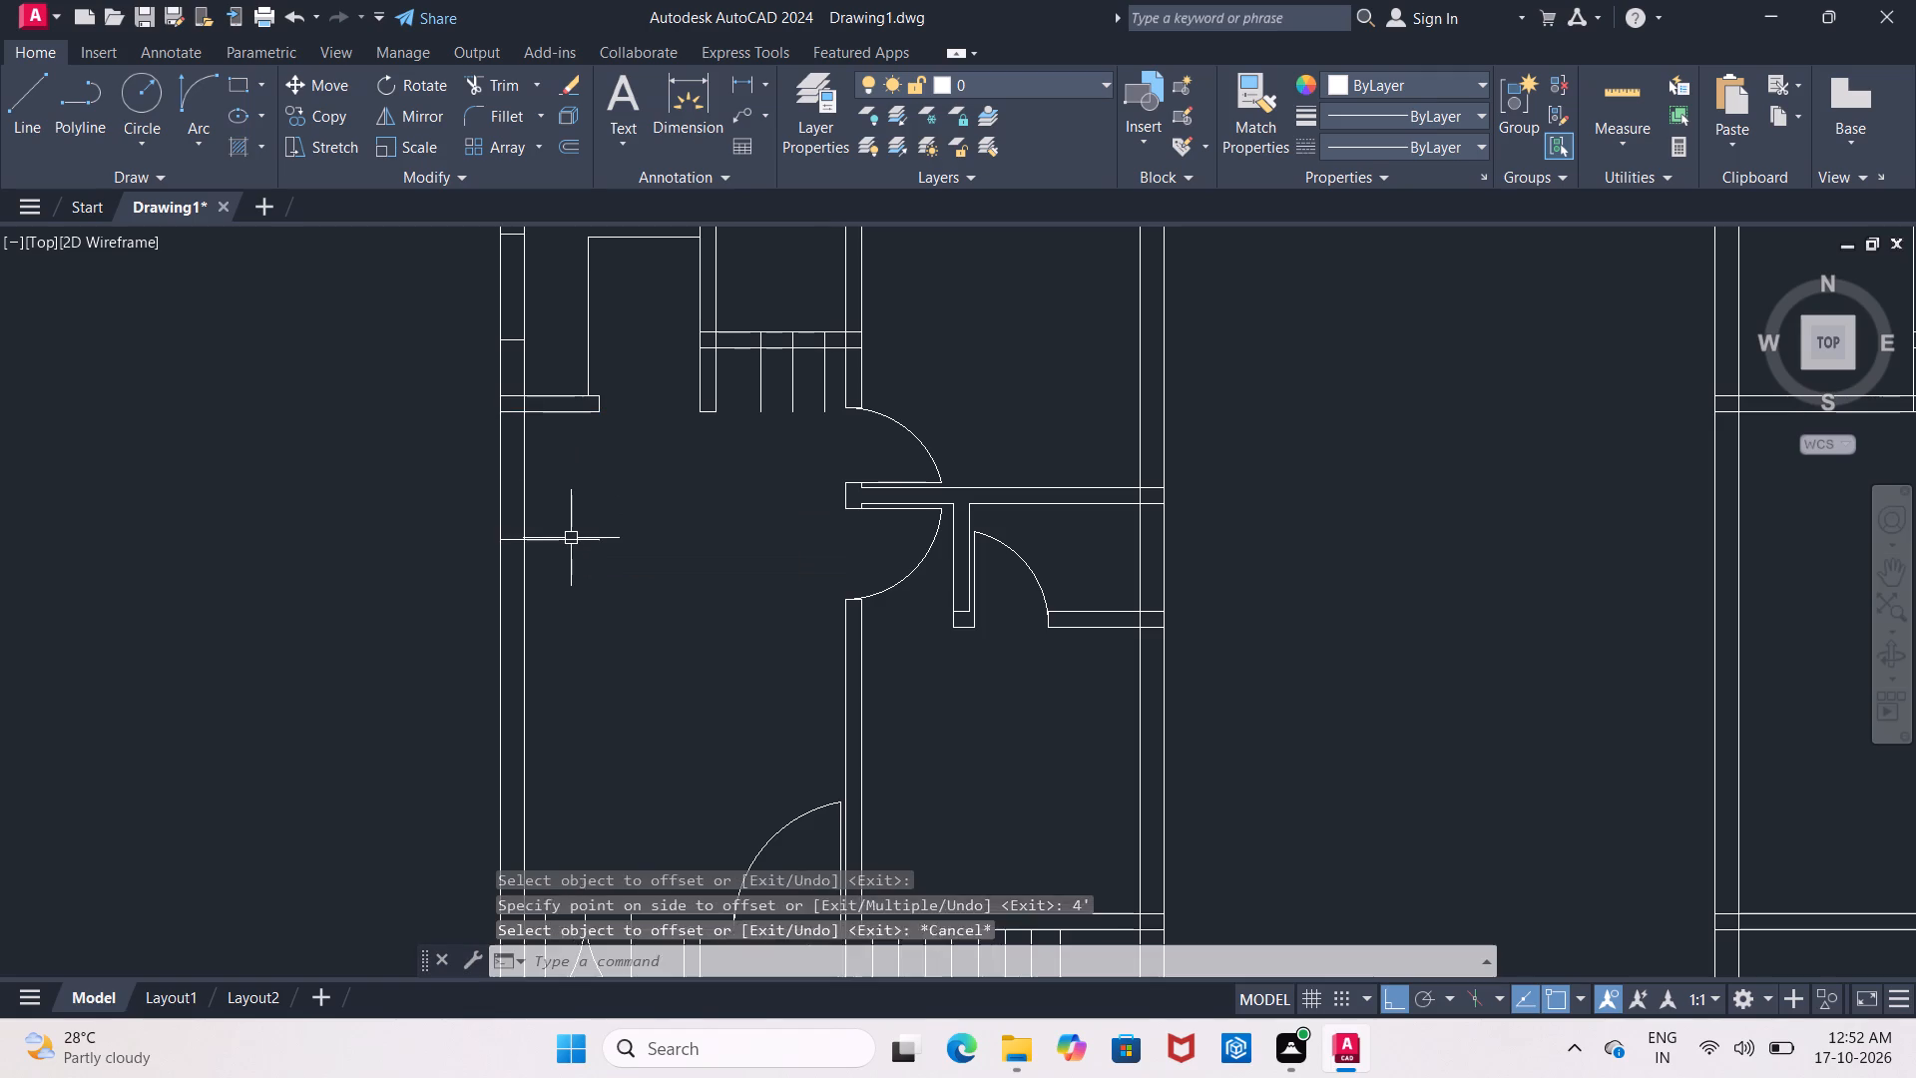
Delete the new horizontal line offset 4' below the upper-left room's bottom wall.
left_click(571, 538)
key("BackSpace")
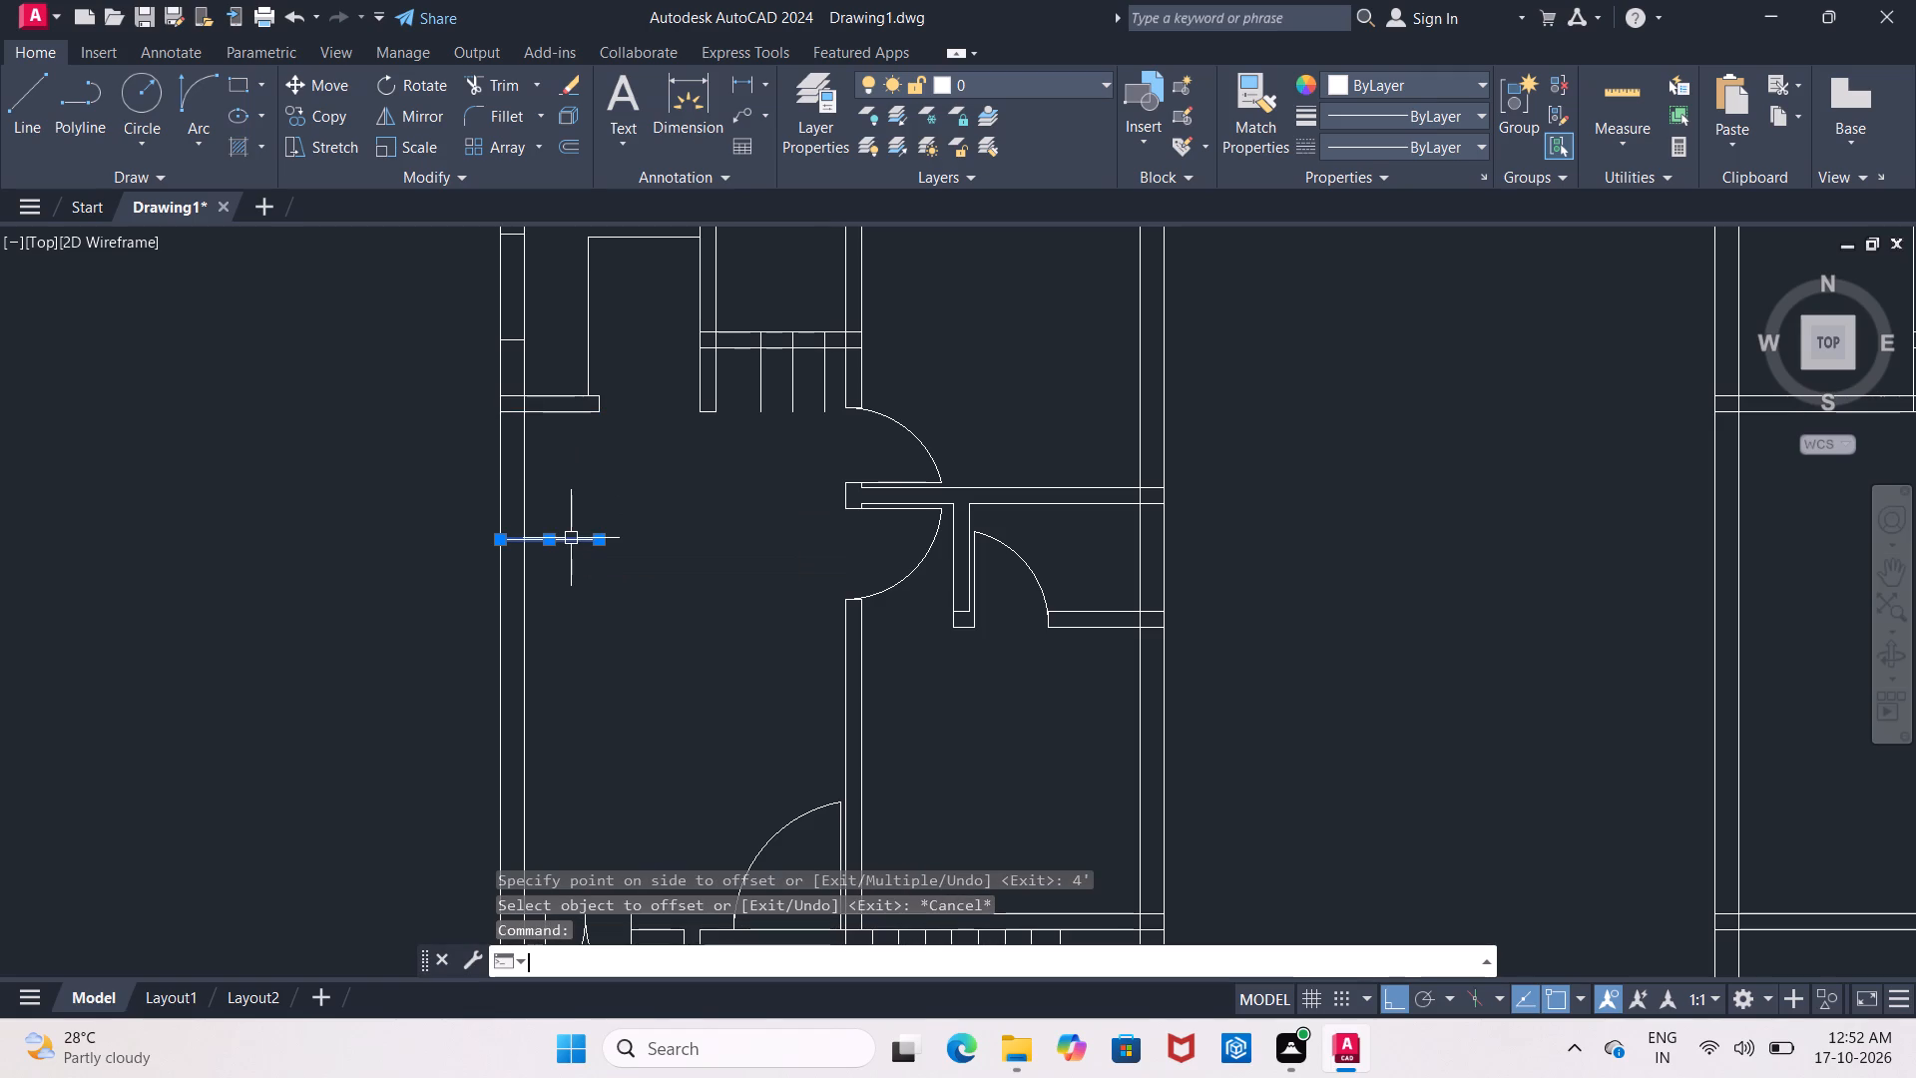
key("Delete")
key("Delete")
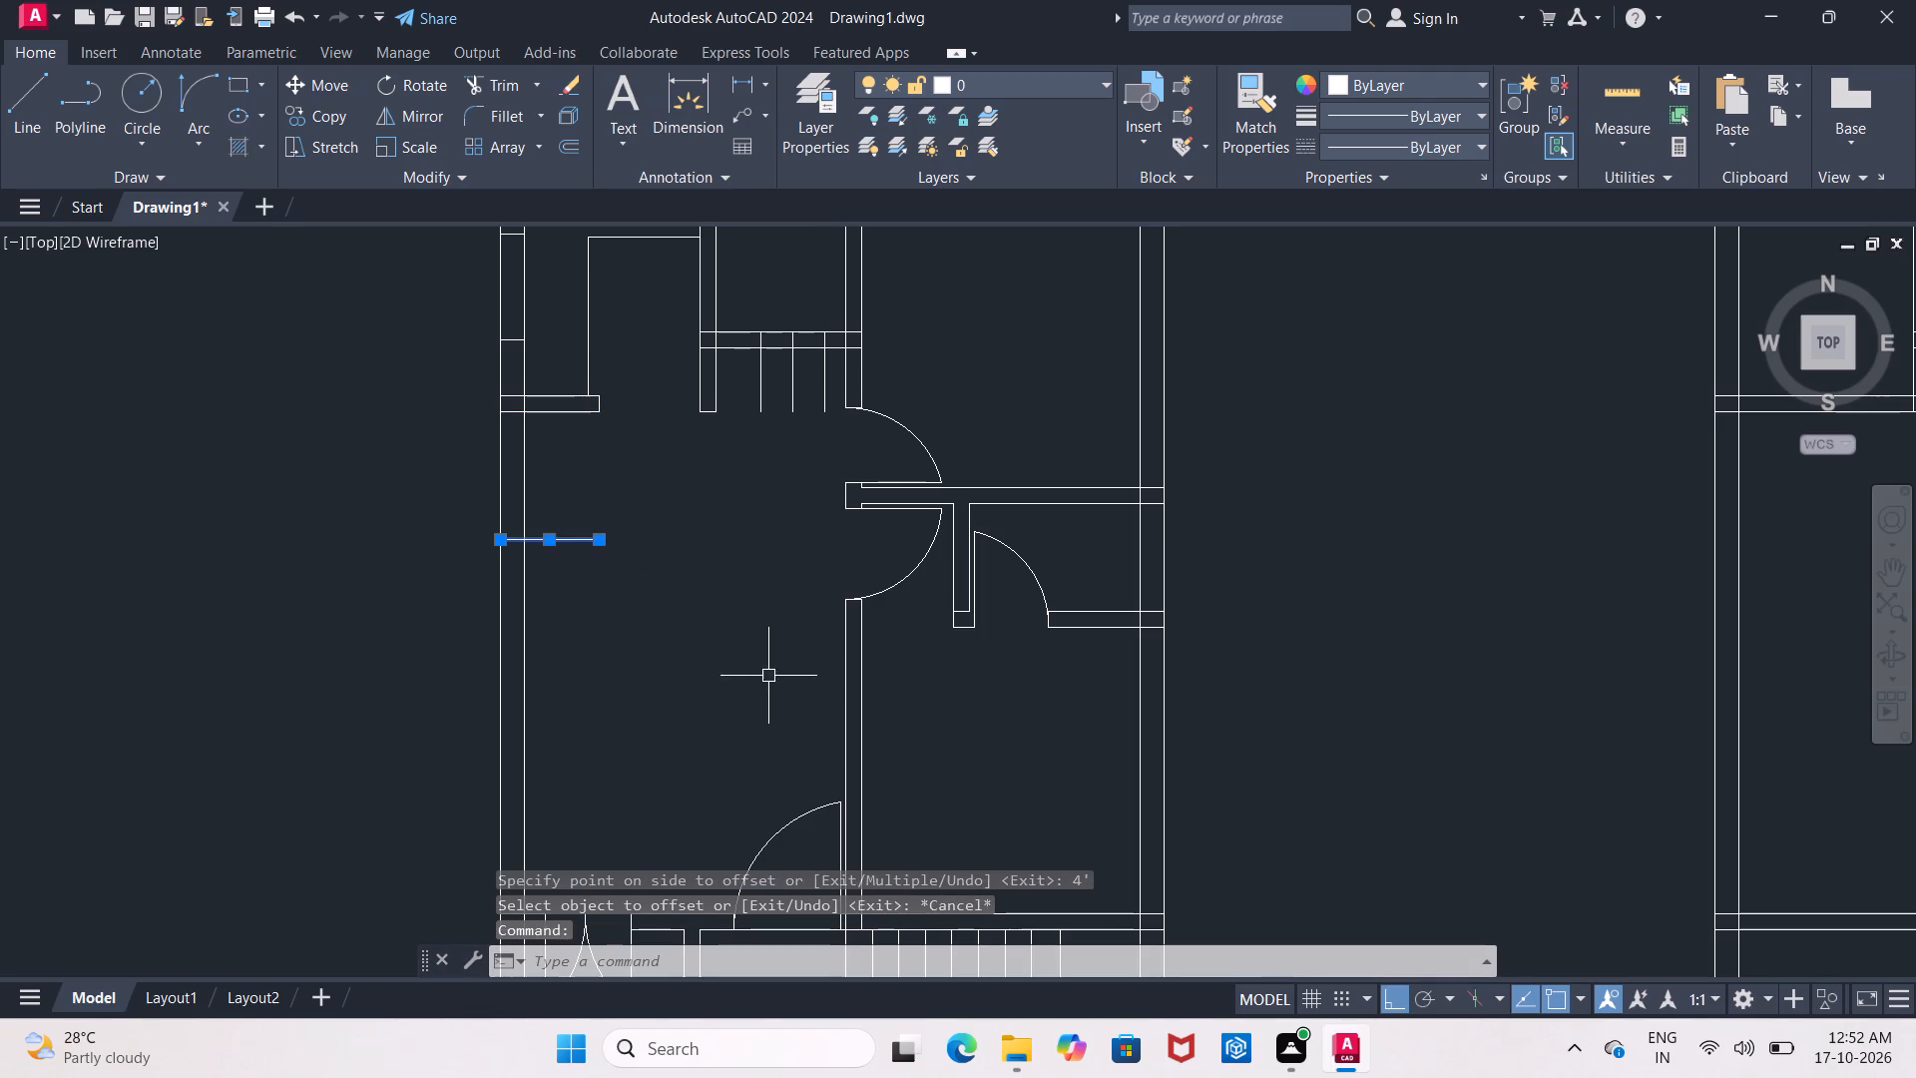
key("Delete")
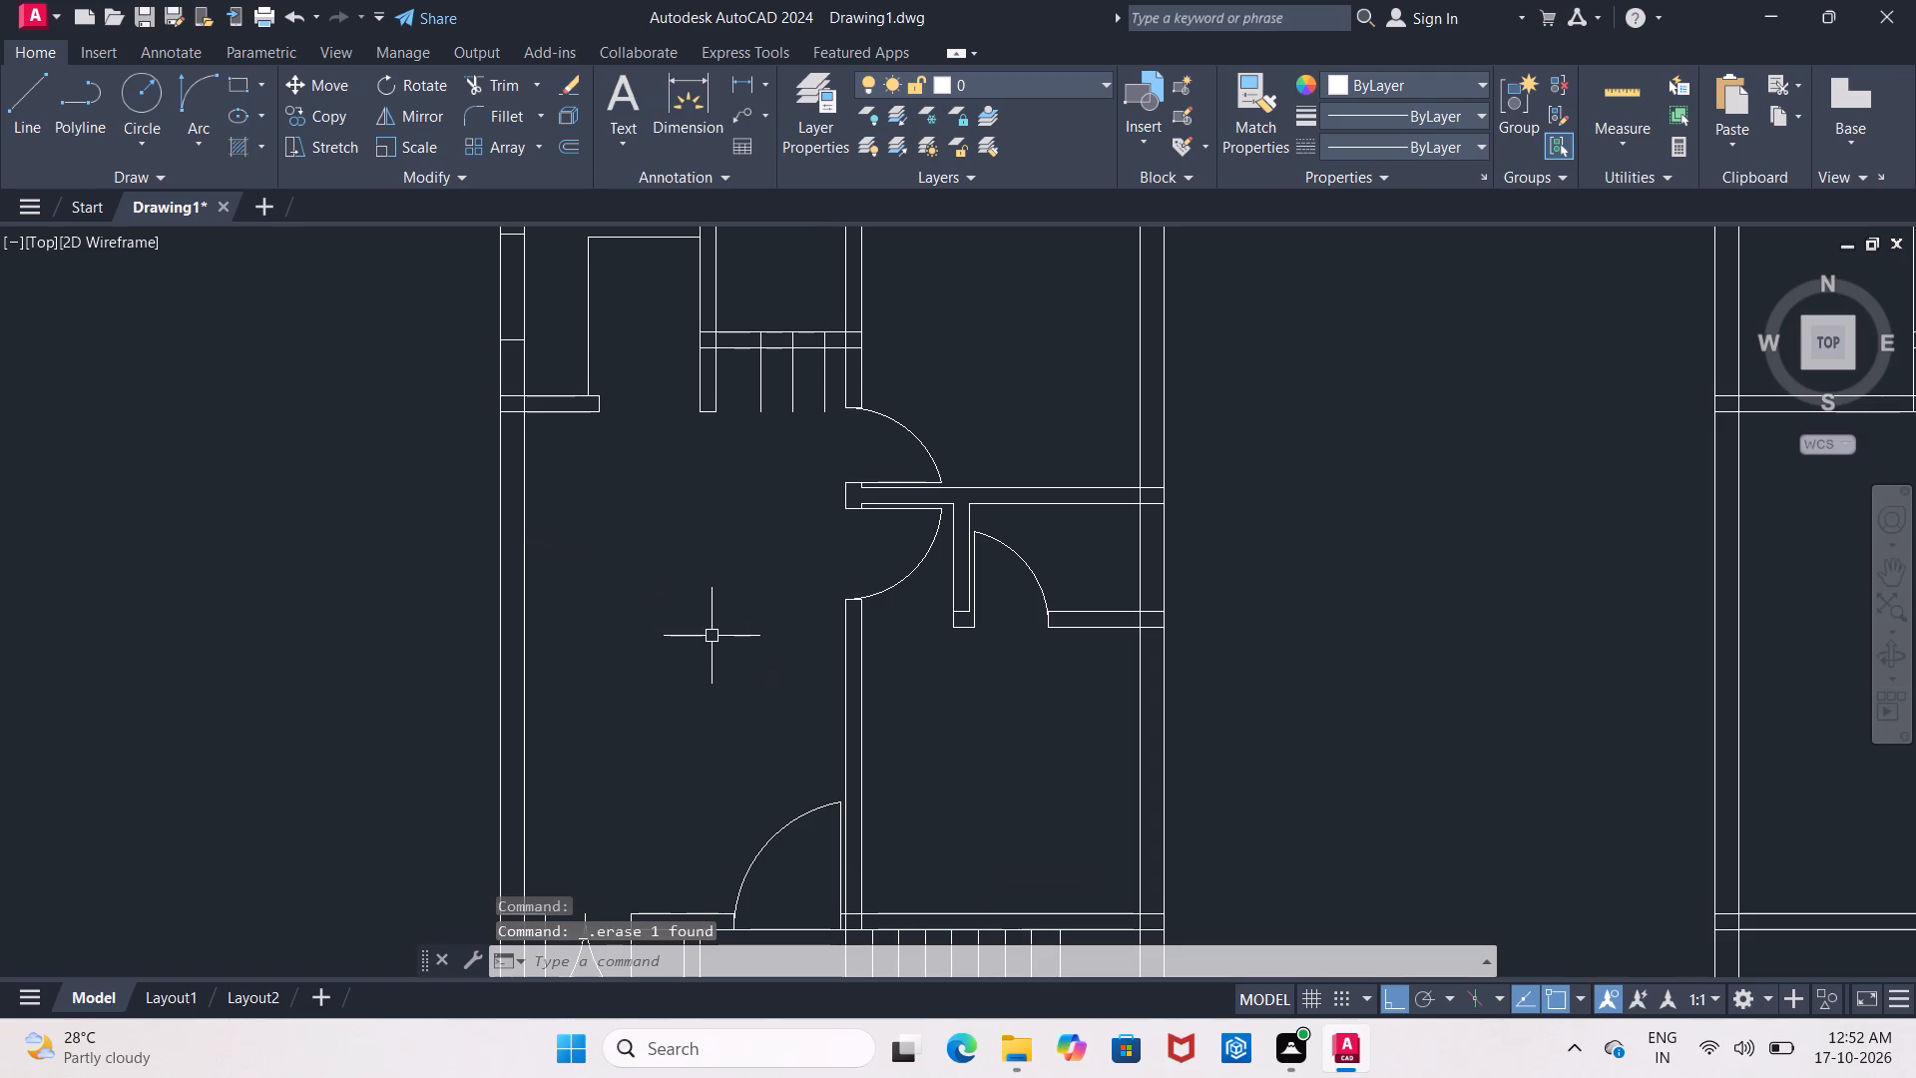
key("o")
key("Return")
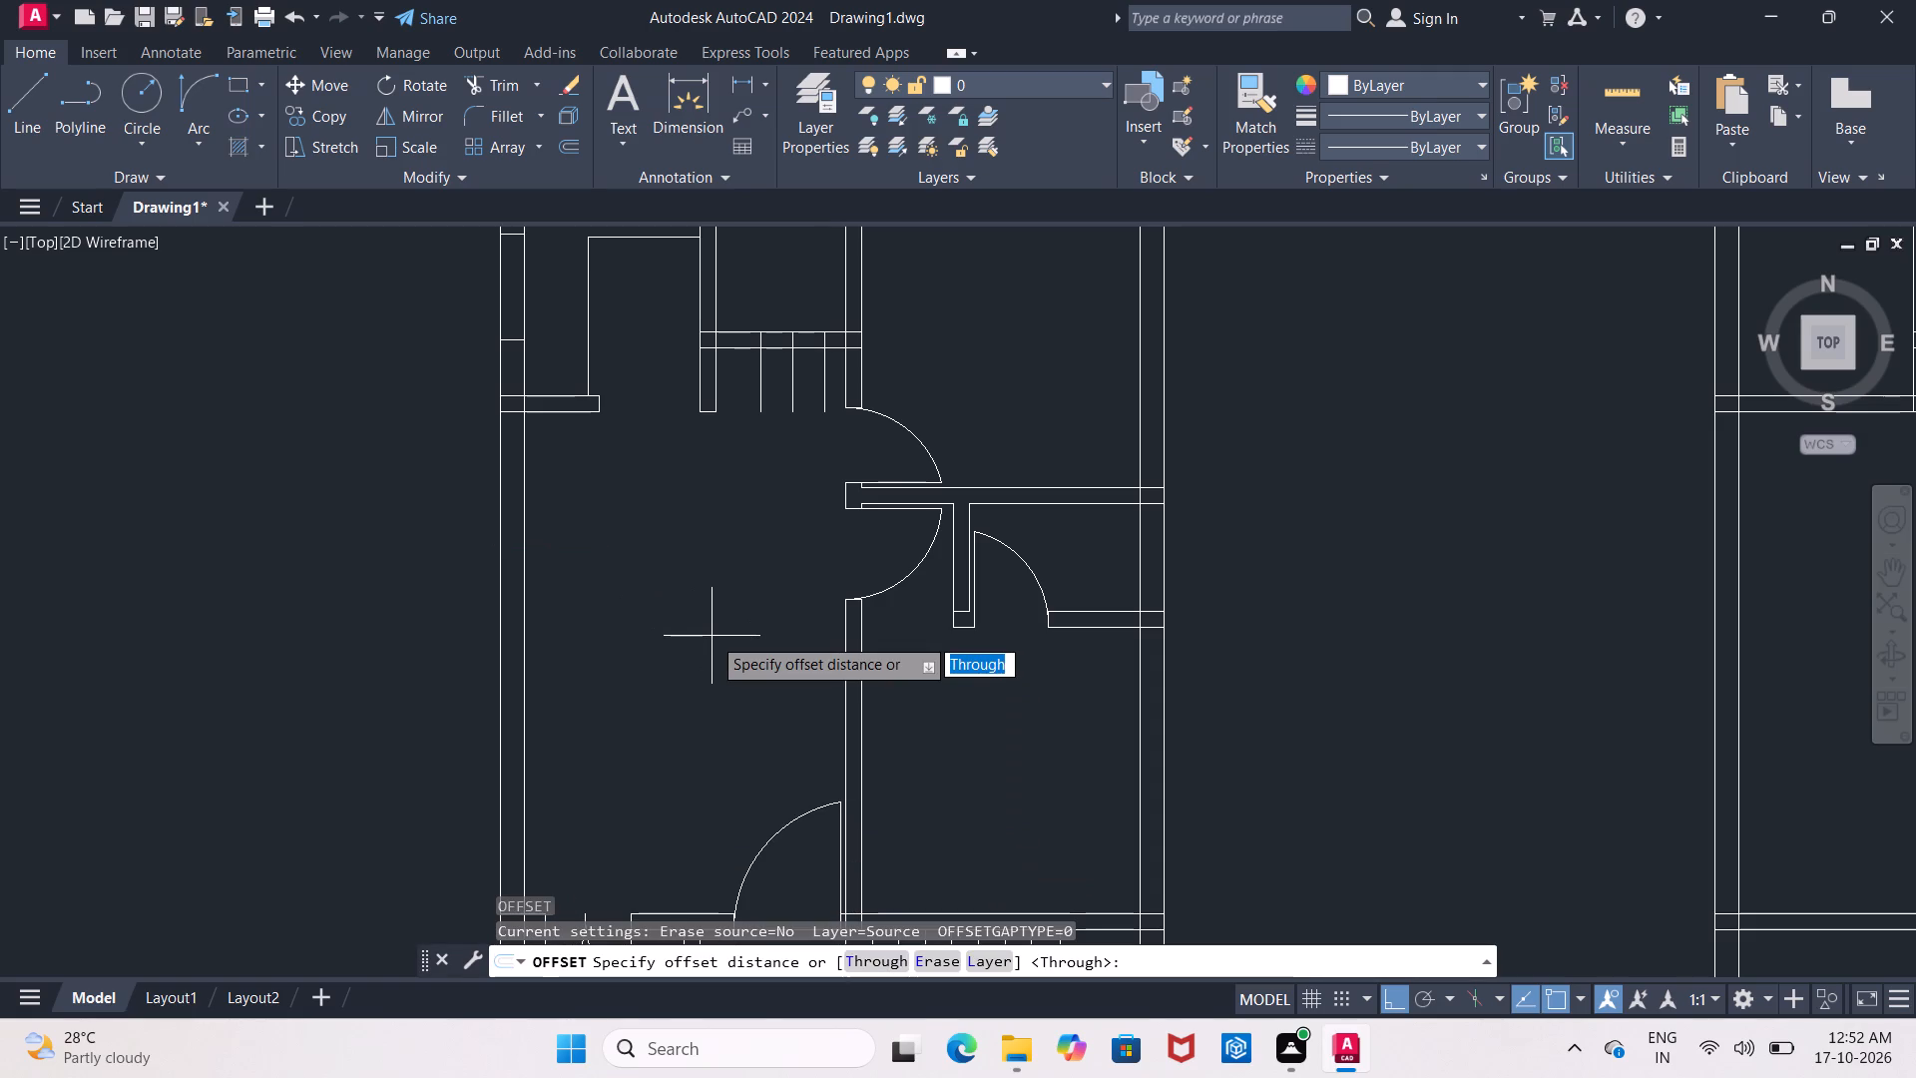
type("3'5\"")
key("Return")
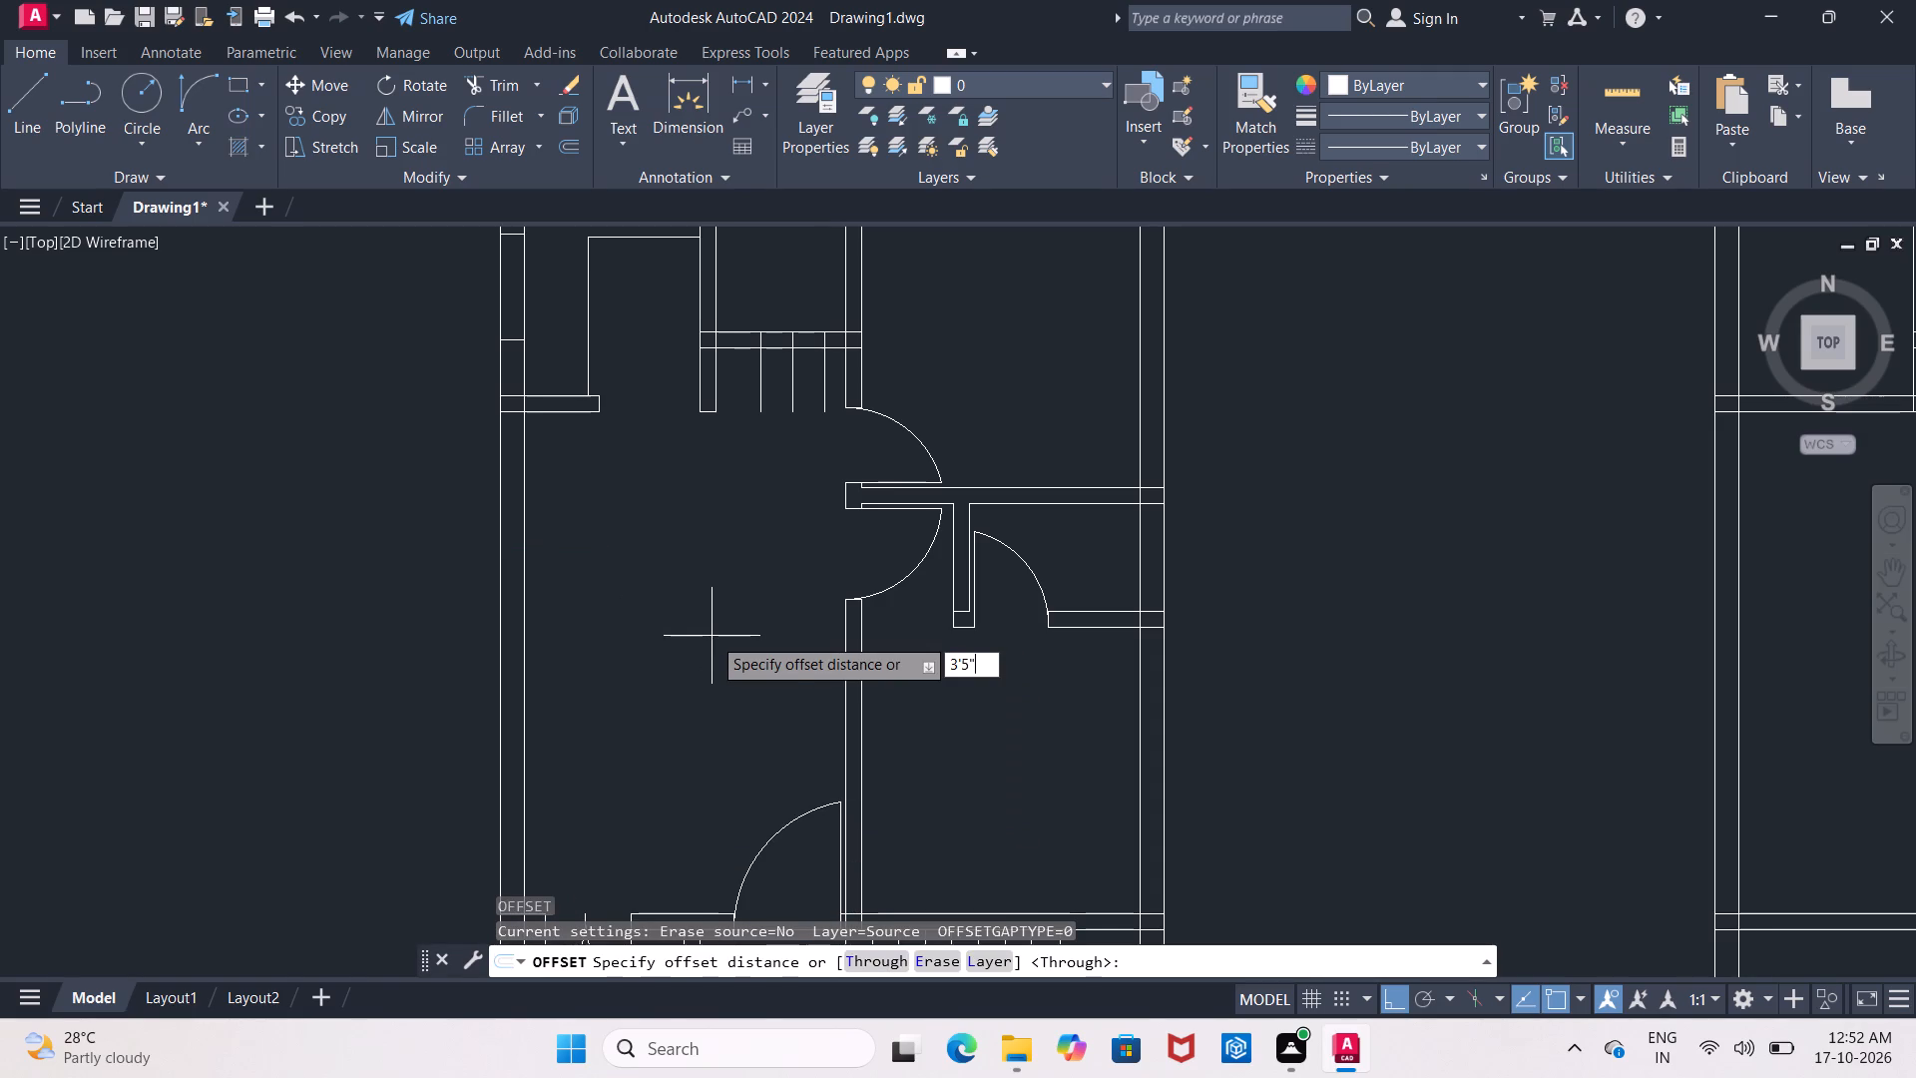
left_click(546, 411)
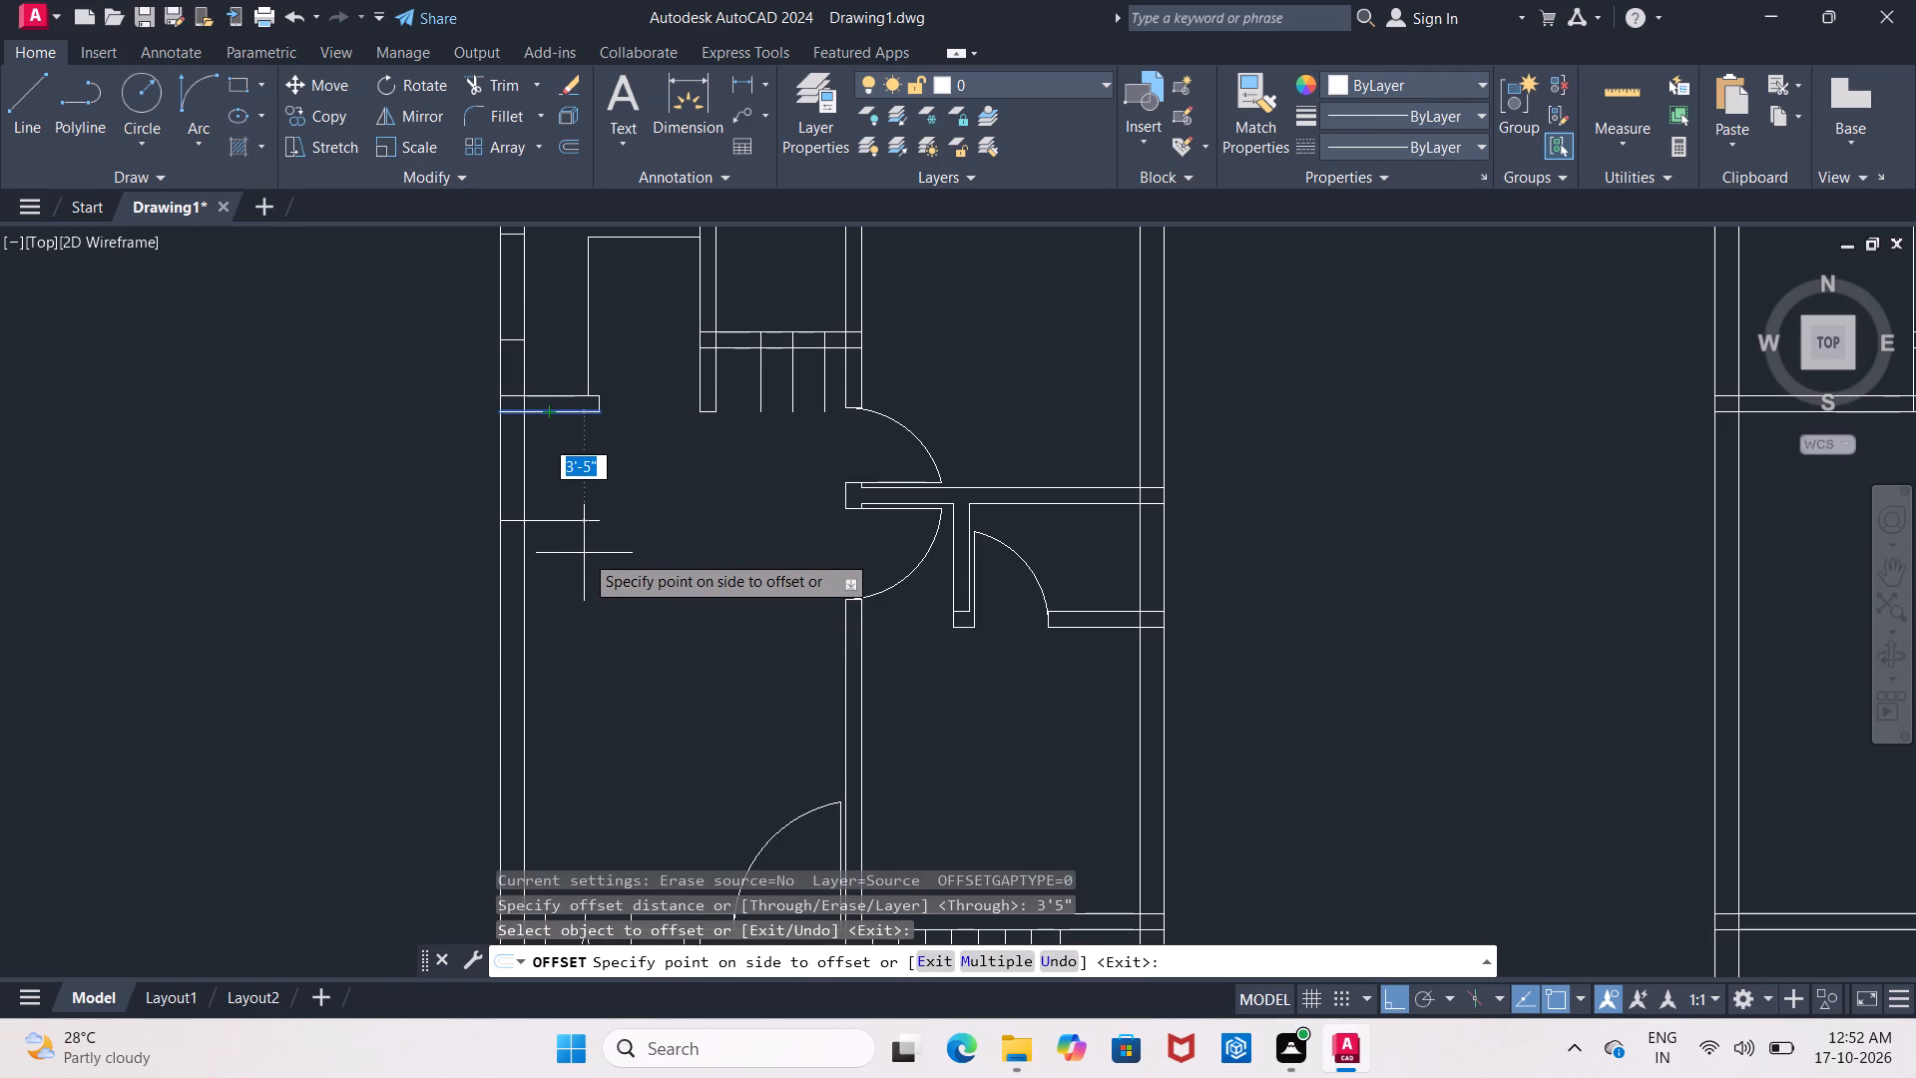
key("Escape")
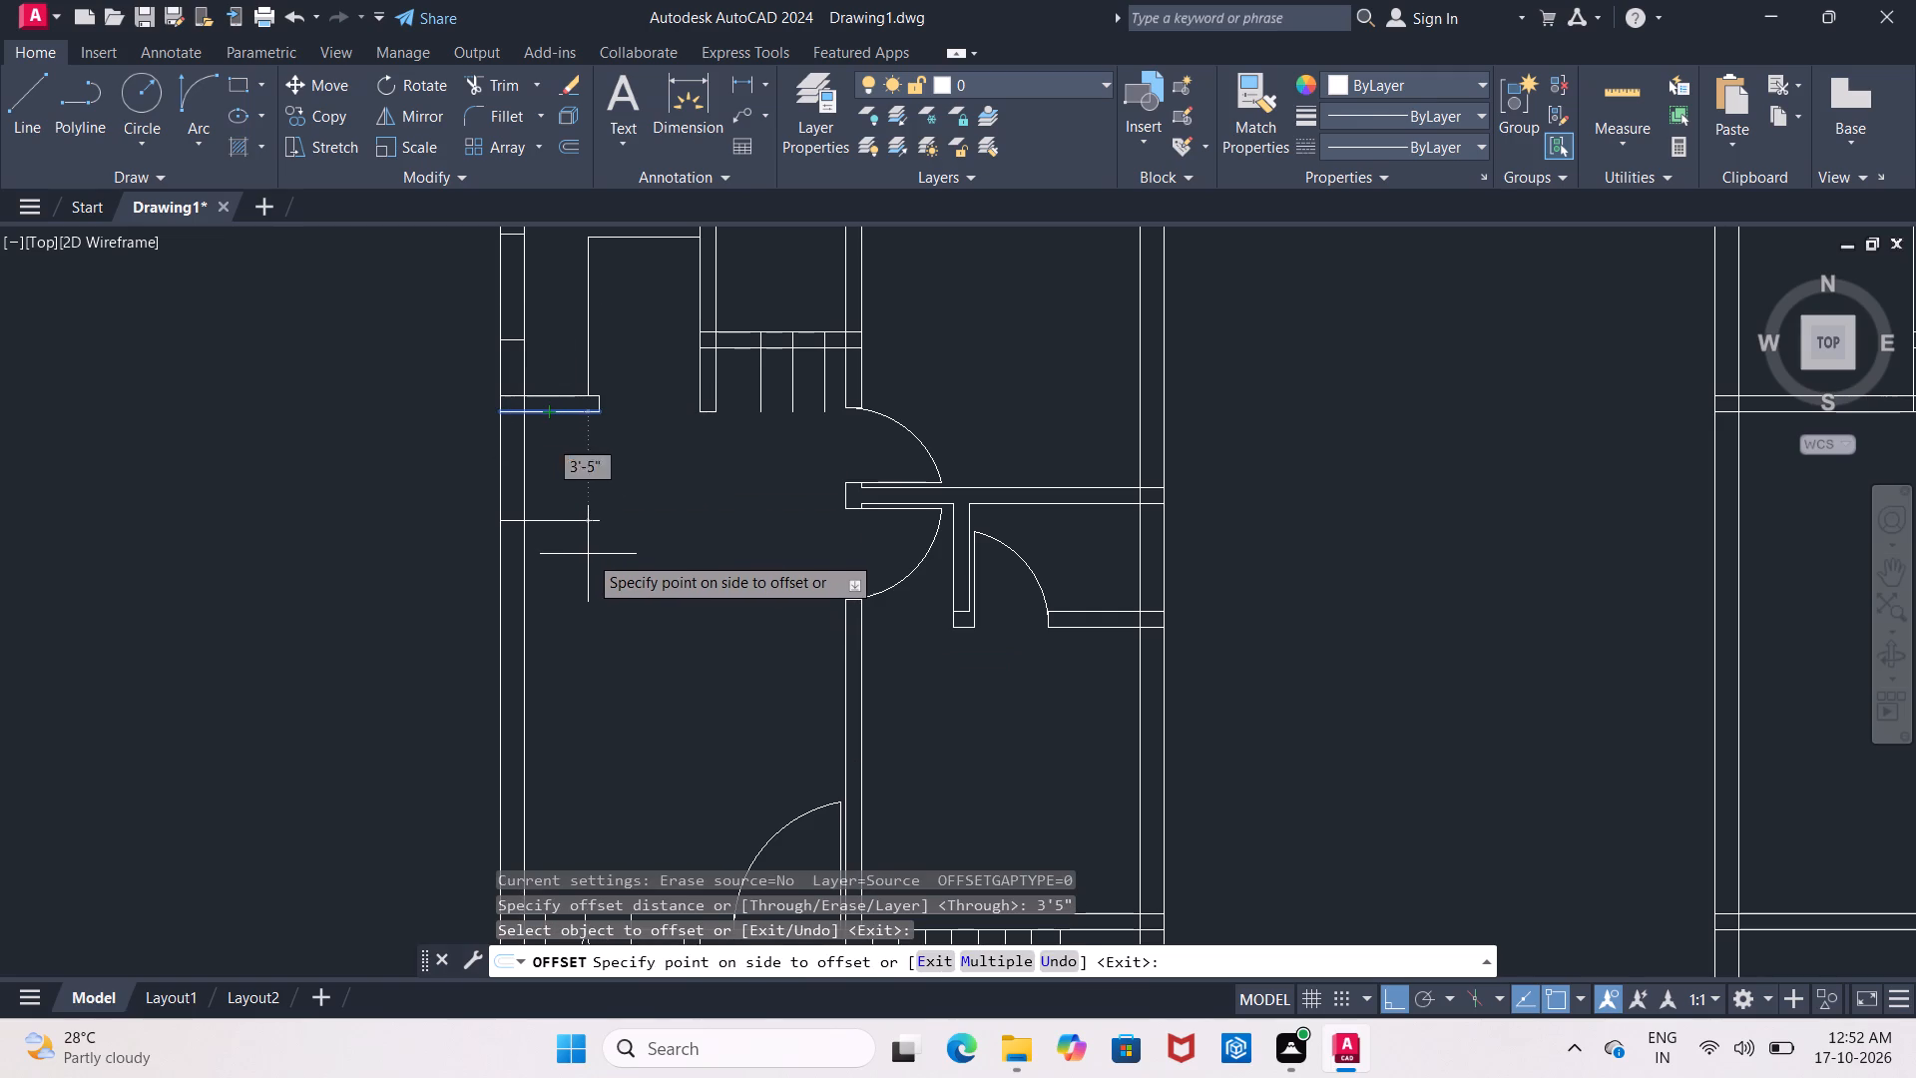
Offset the lower line of the upper-left room's bottom wall 2'5" downward into the large room below.
key("o")
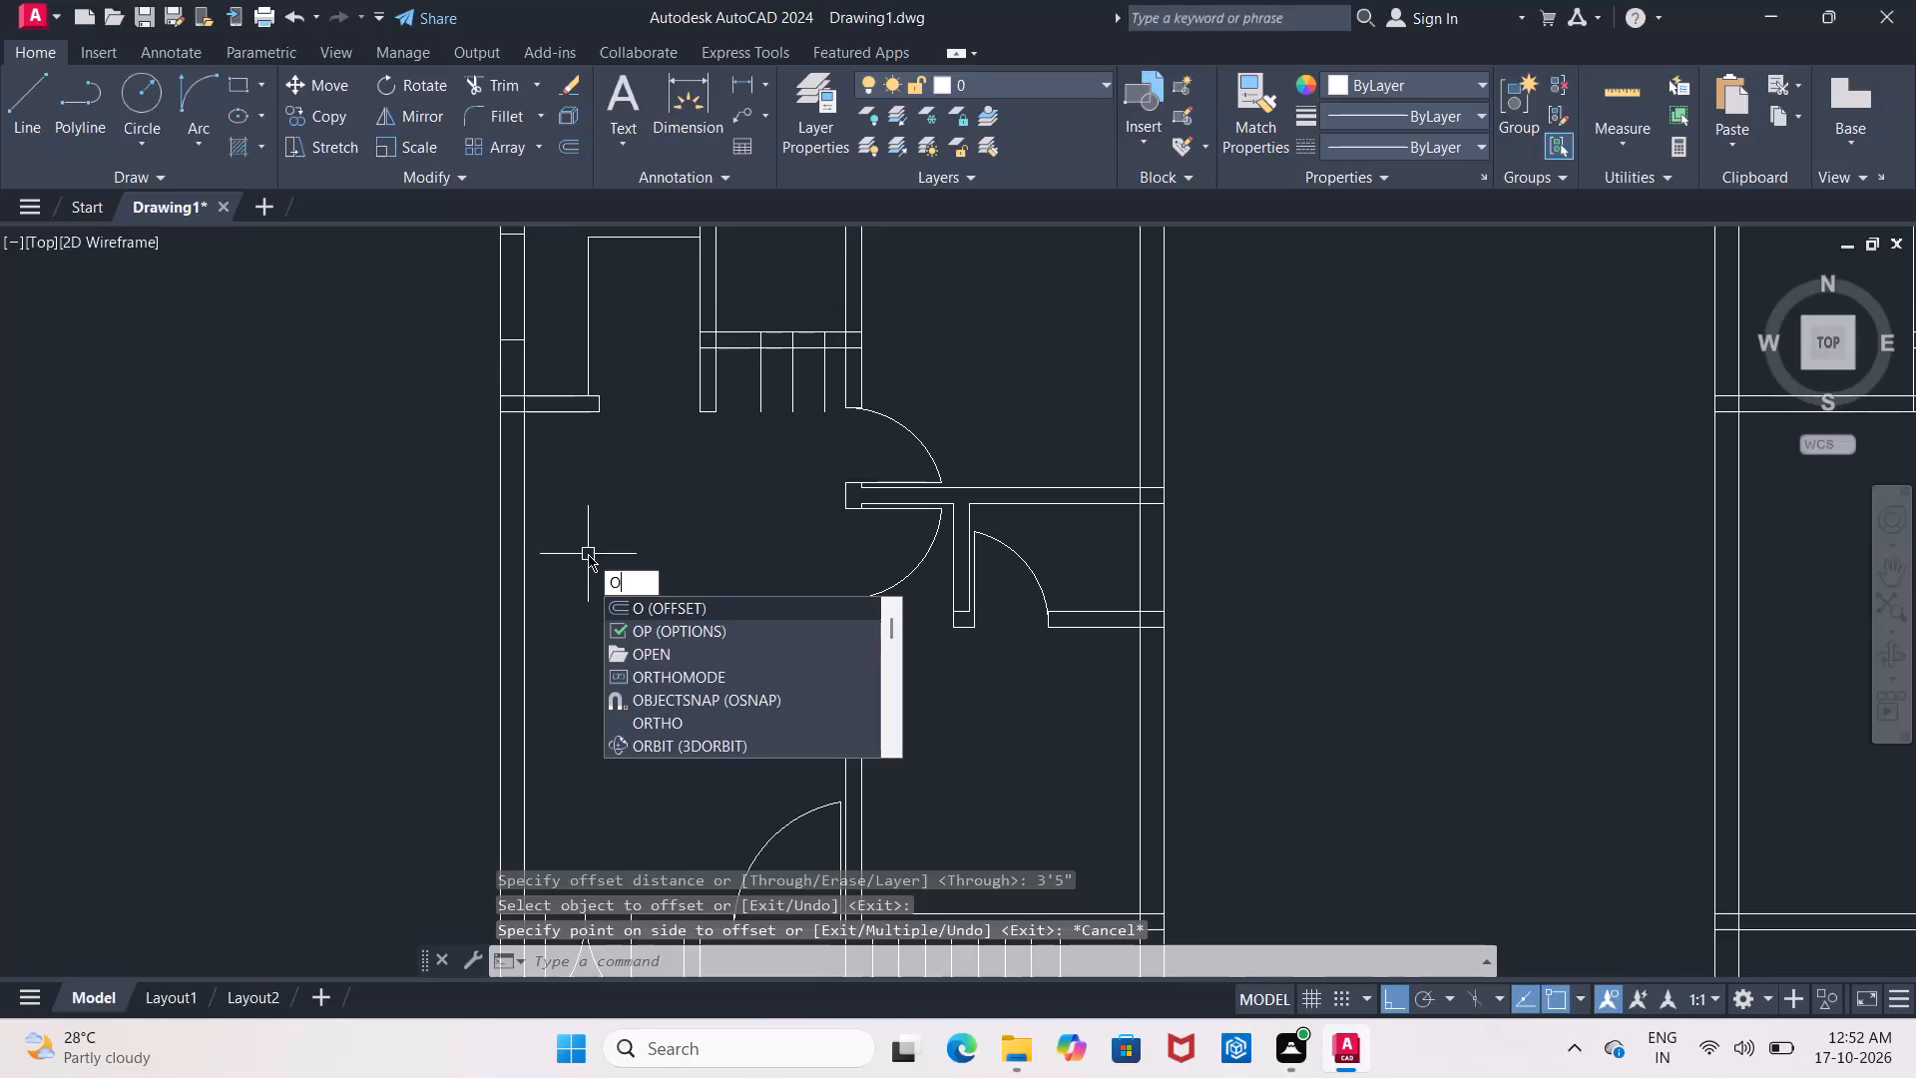
key("Return")
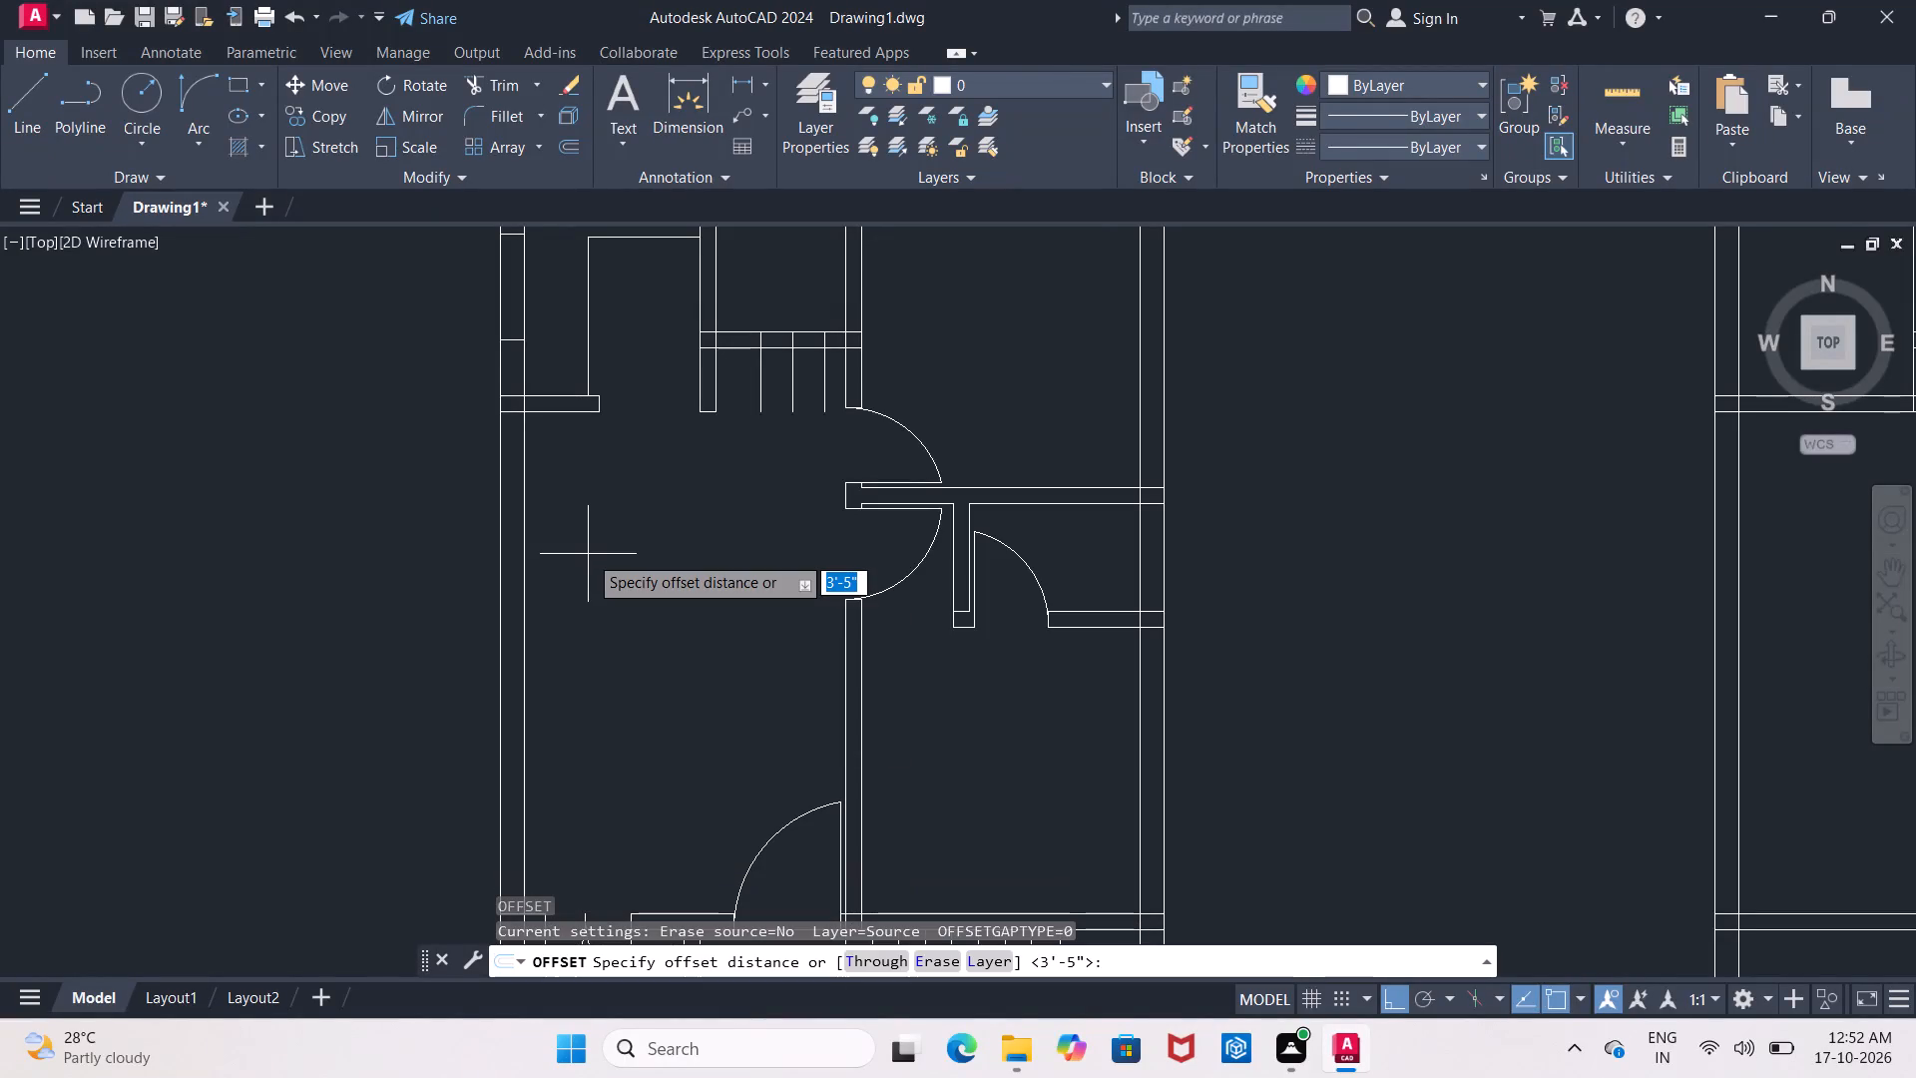
type("2'5\"")
key("Return")
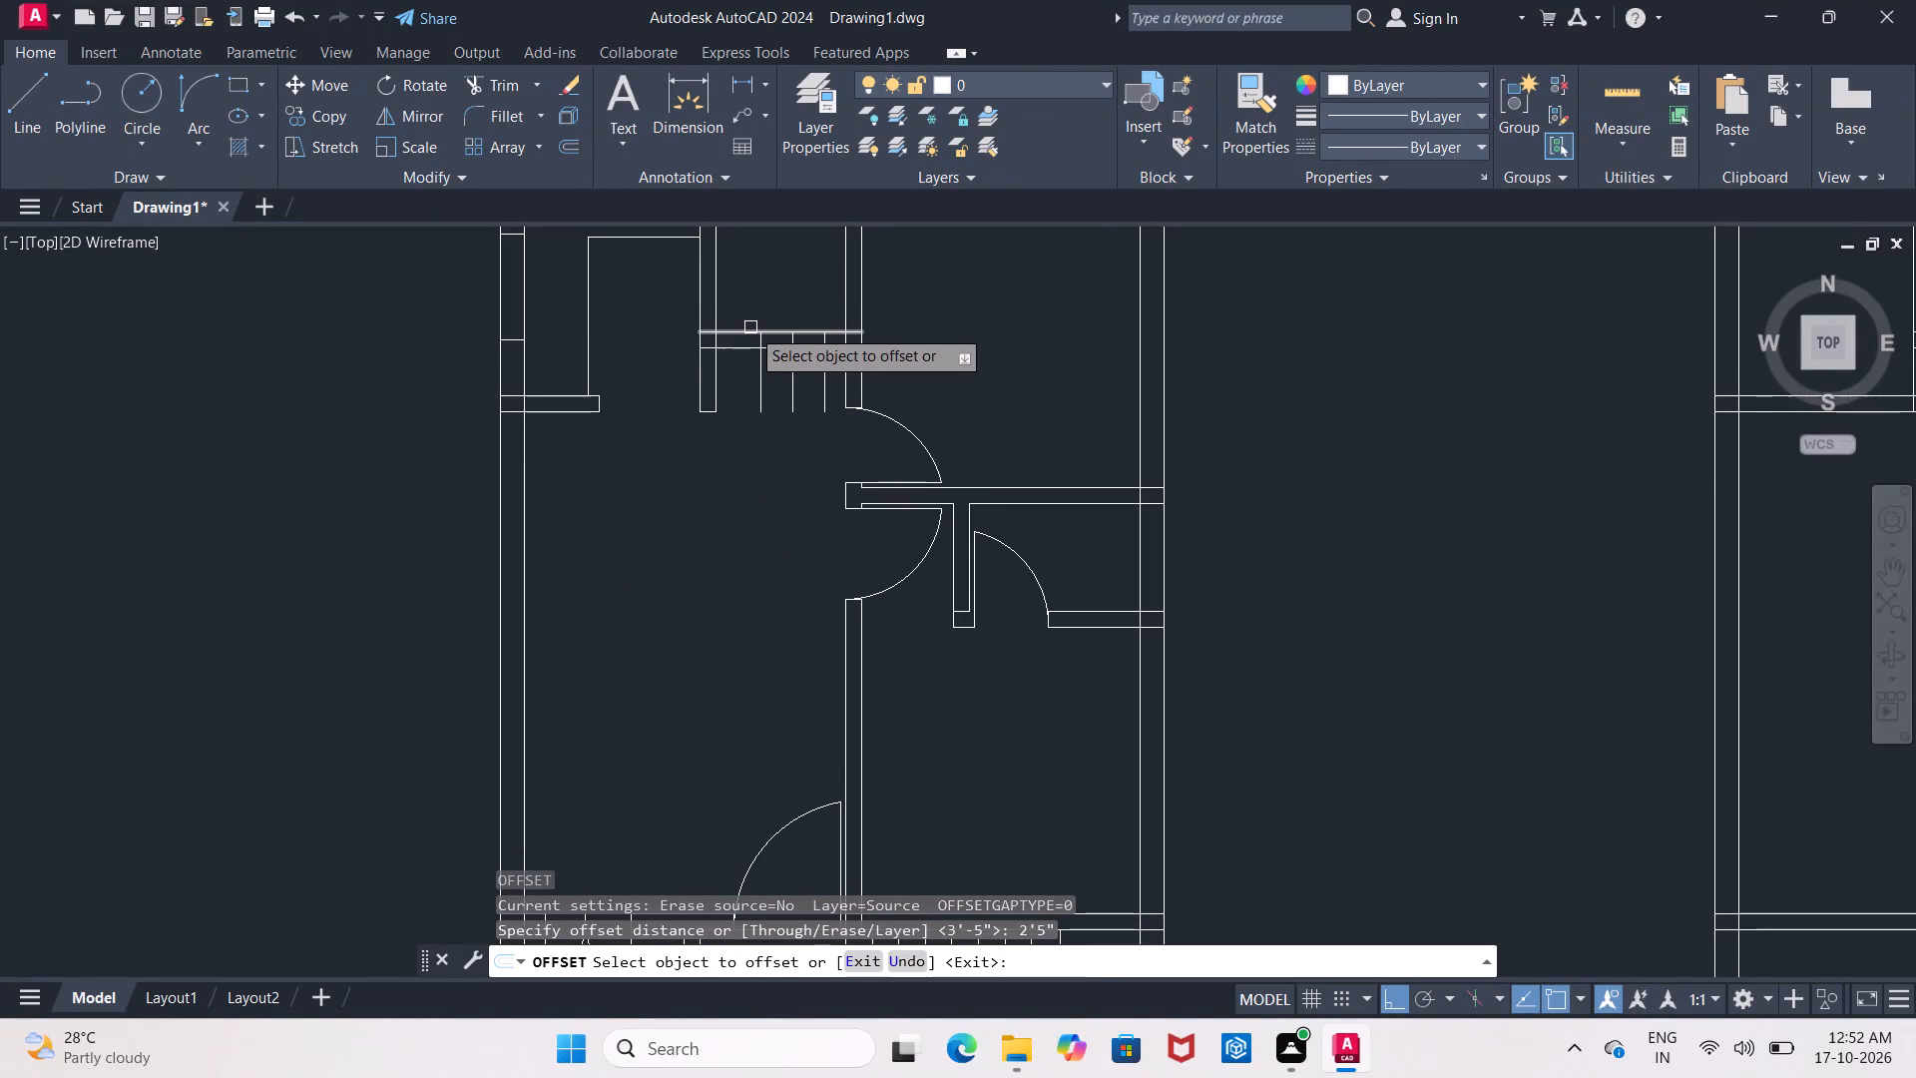
left_click(568, 409)
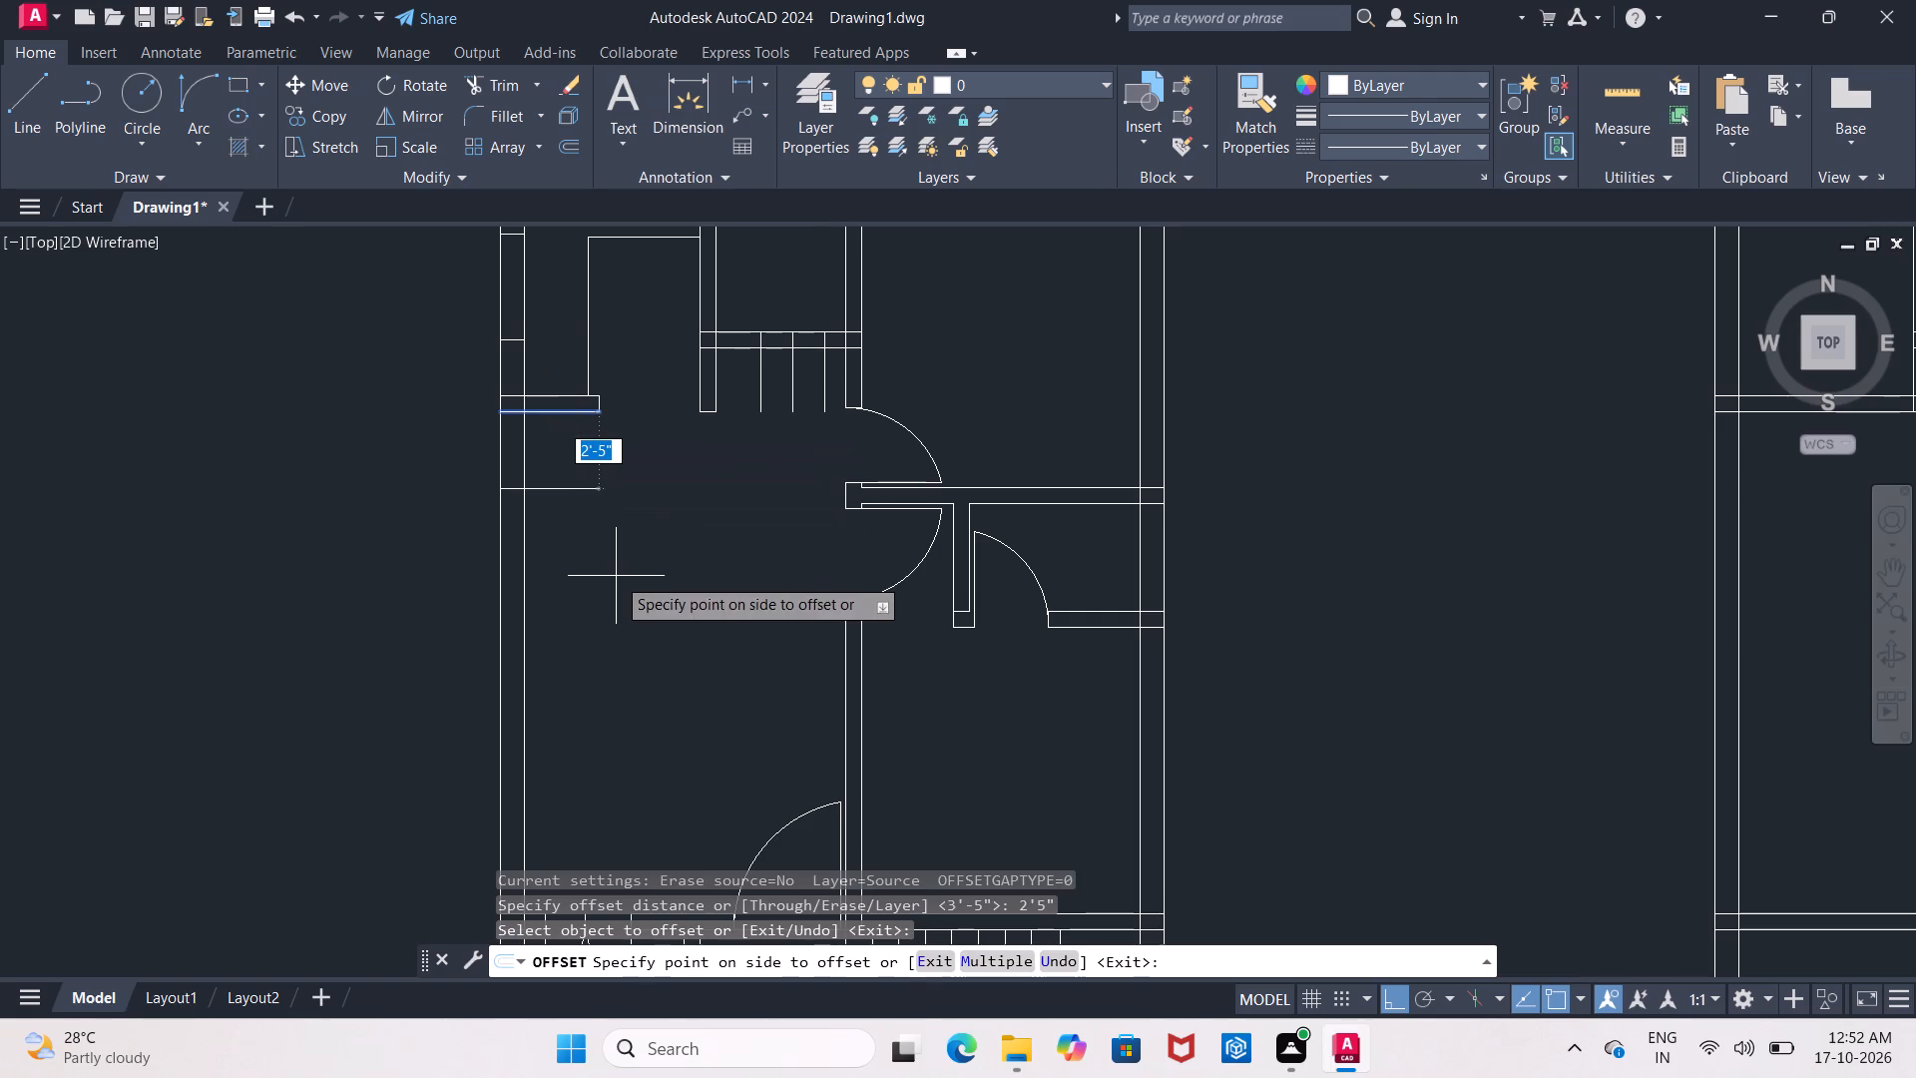
left_click(616, 576)
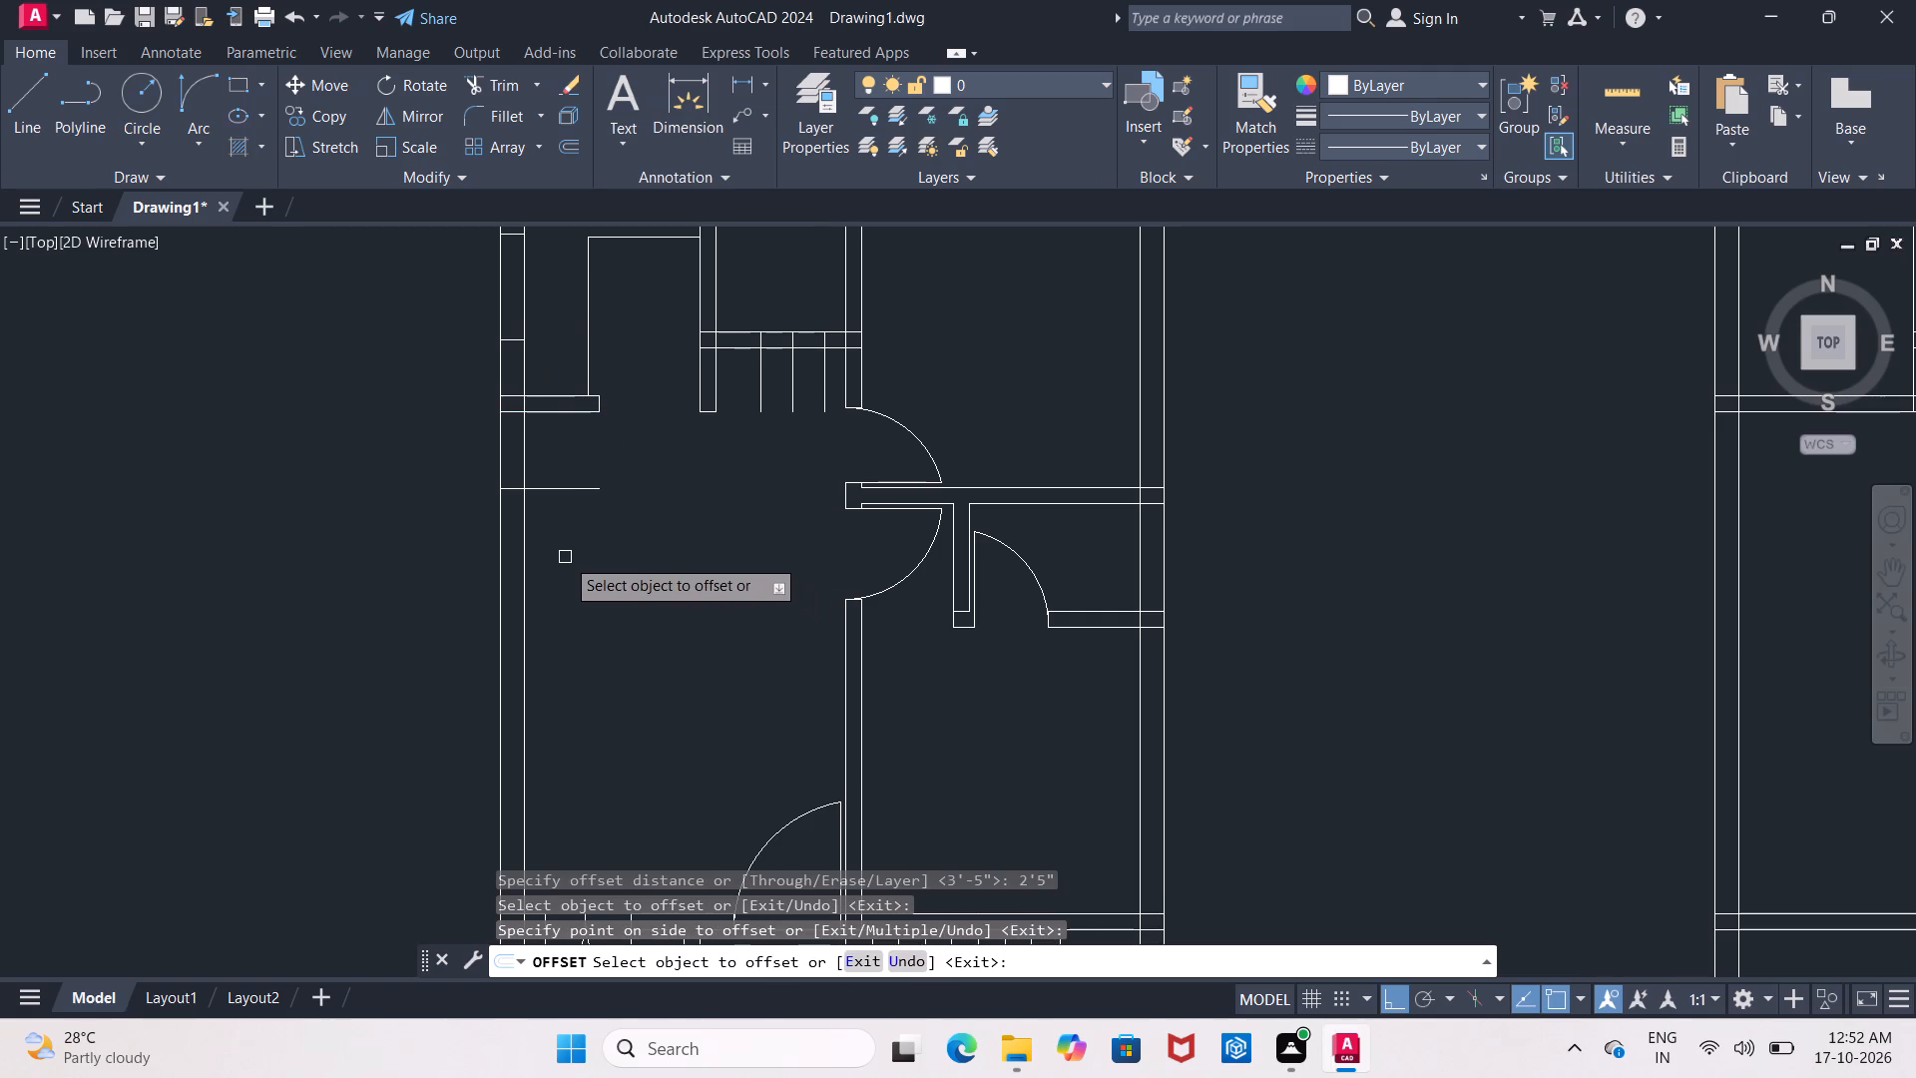
key("Return")
Offset the new horizontal line in the large left room 4' downward.
key("Return")
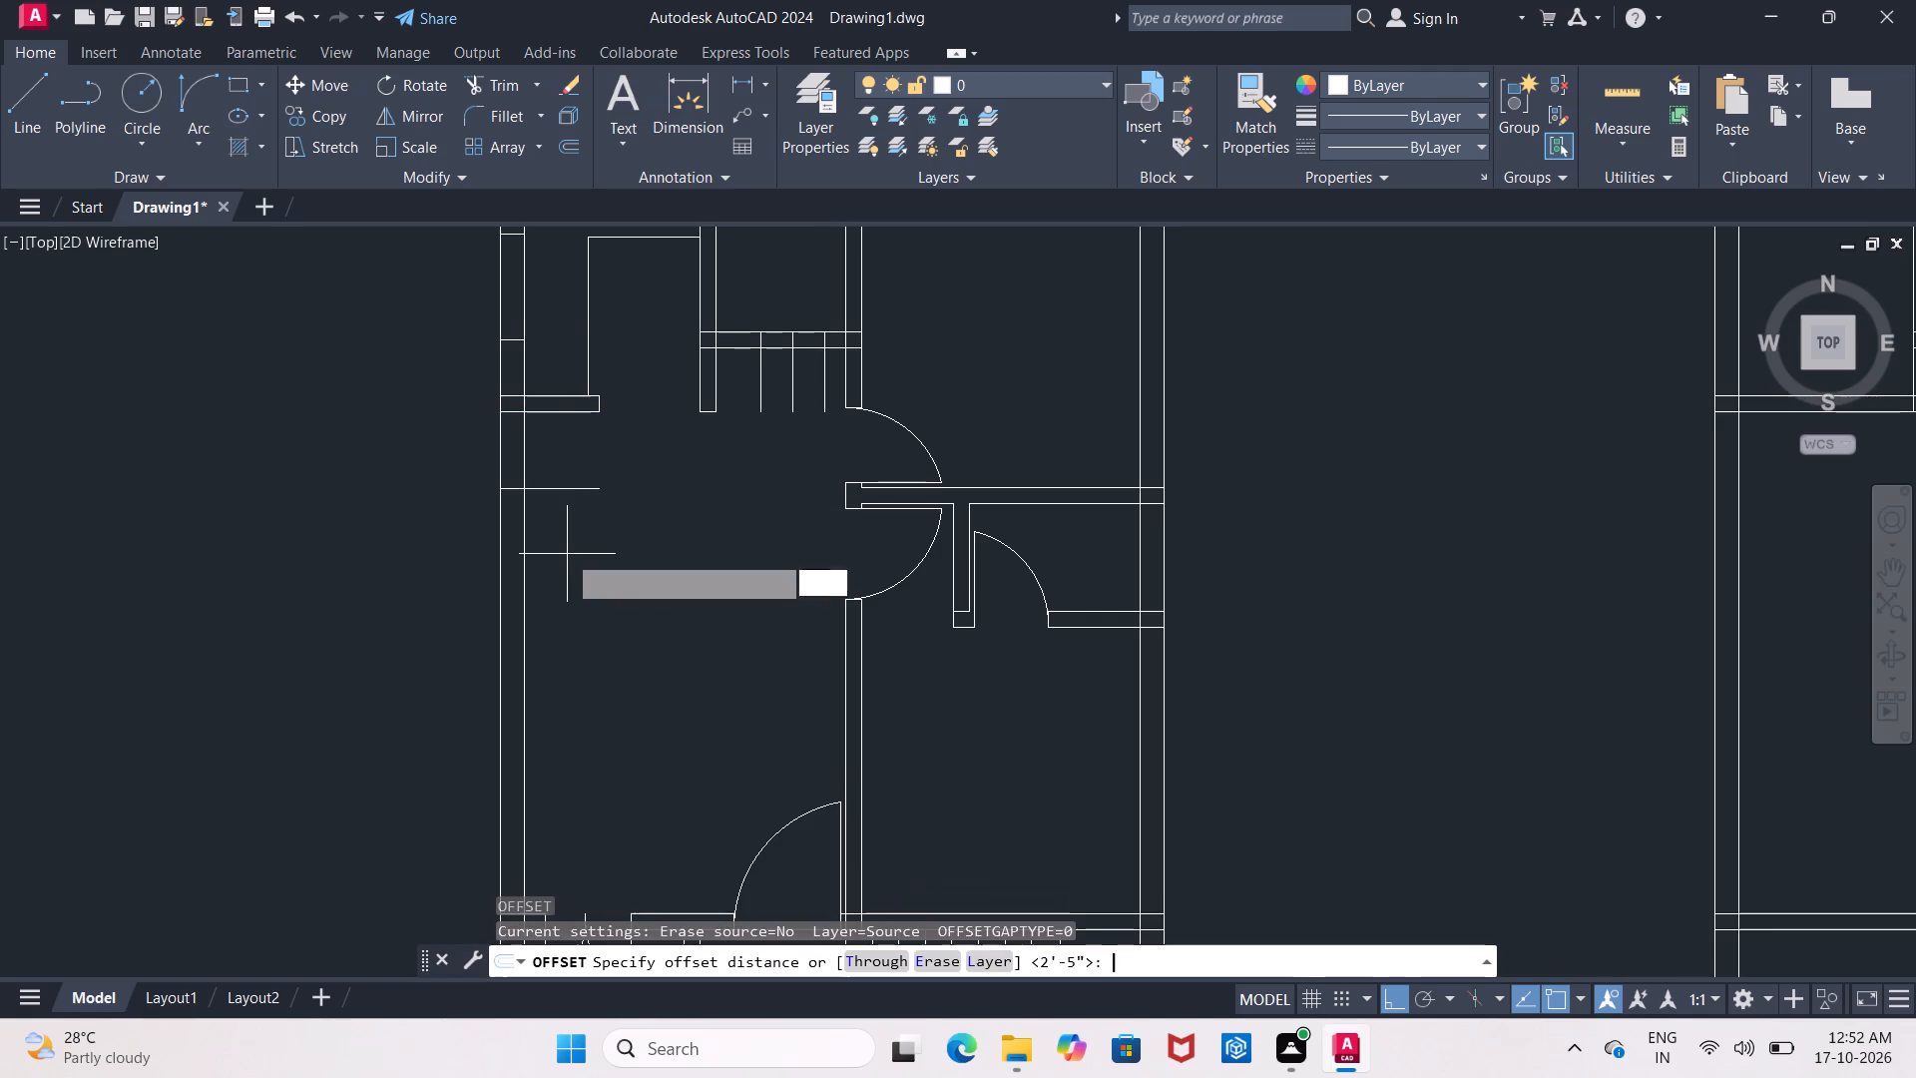
type("4'")
key("Return")
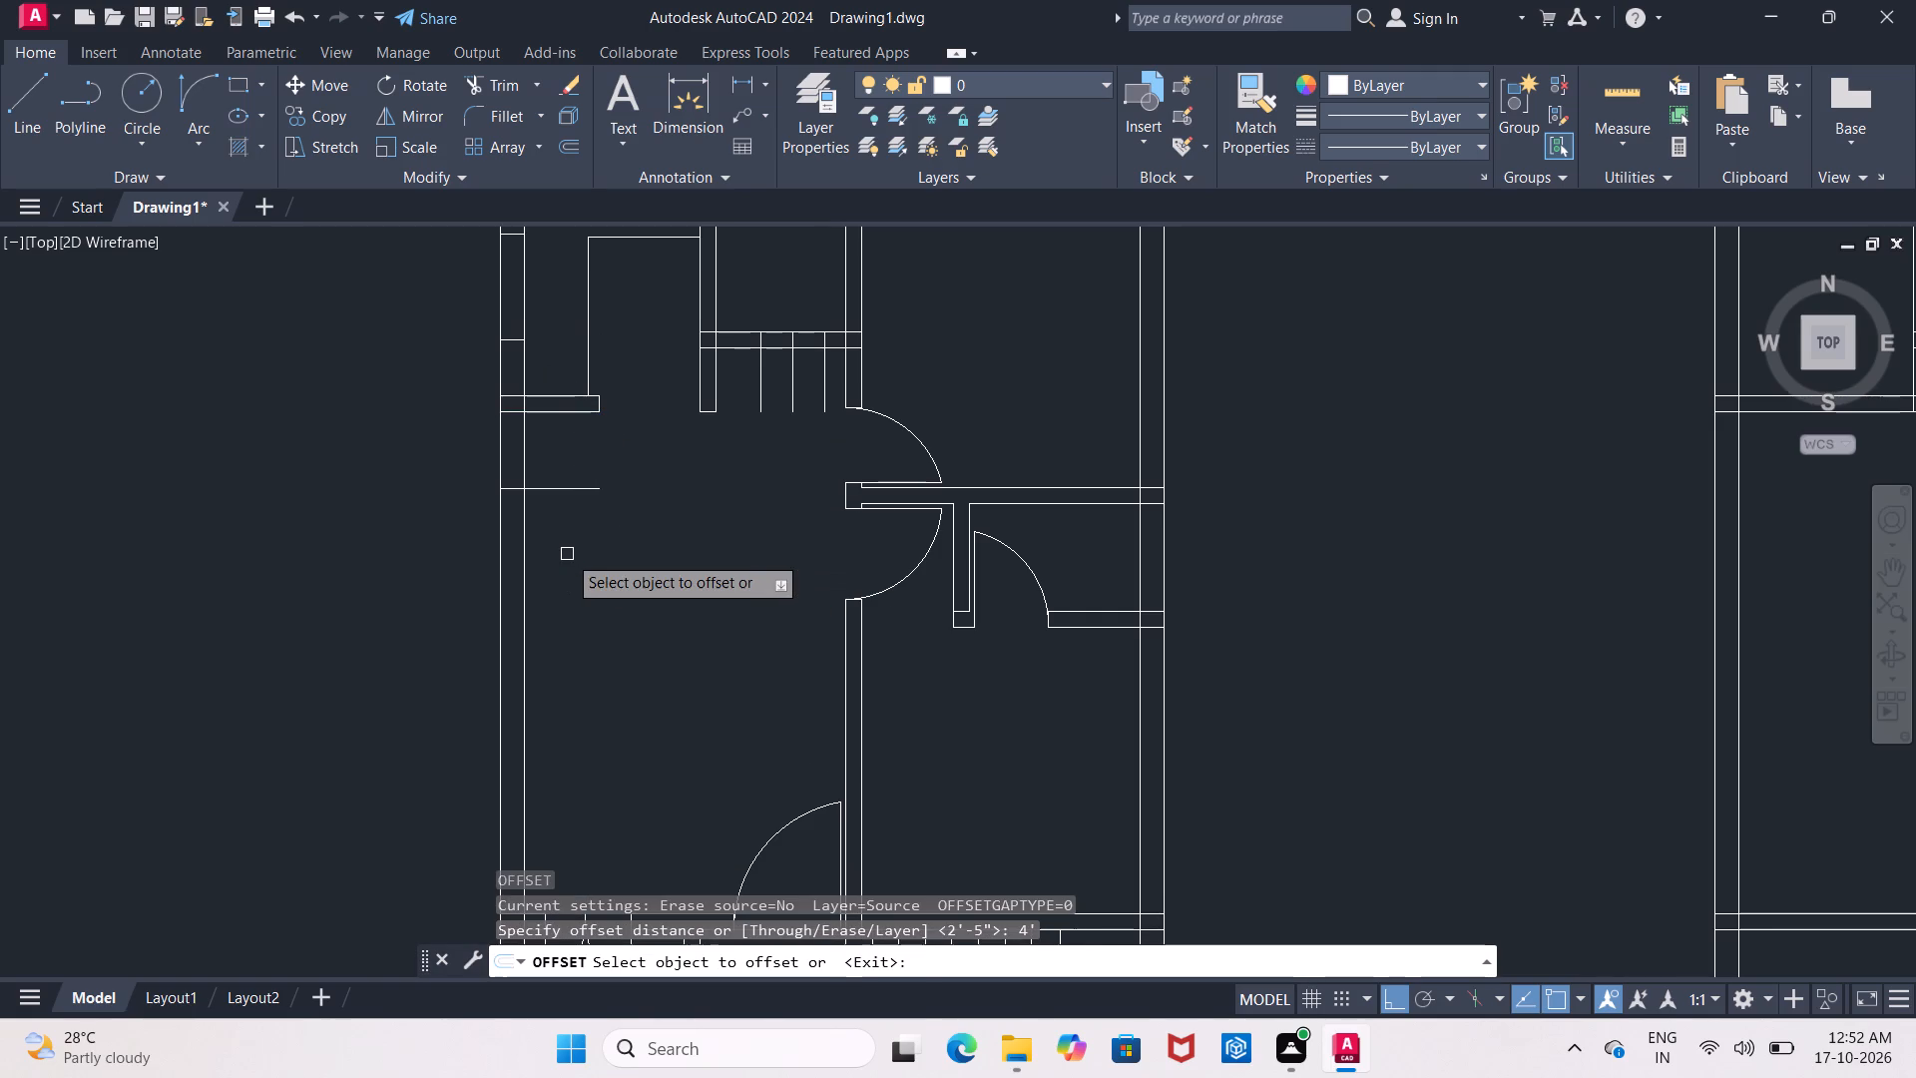
left_click(570, 491)
left_click(601, 643)
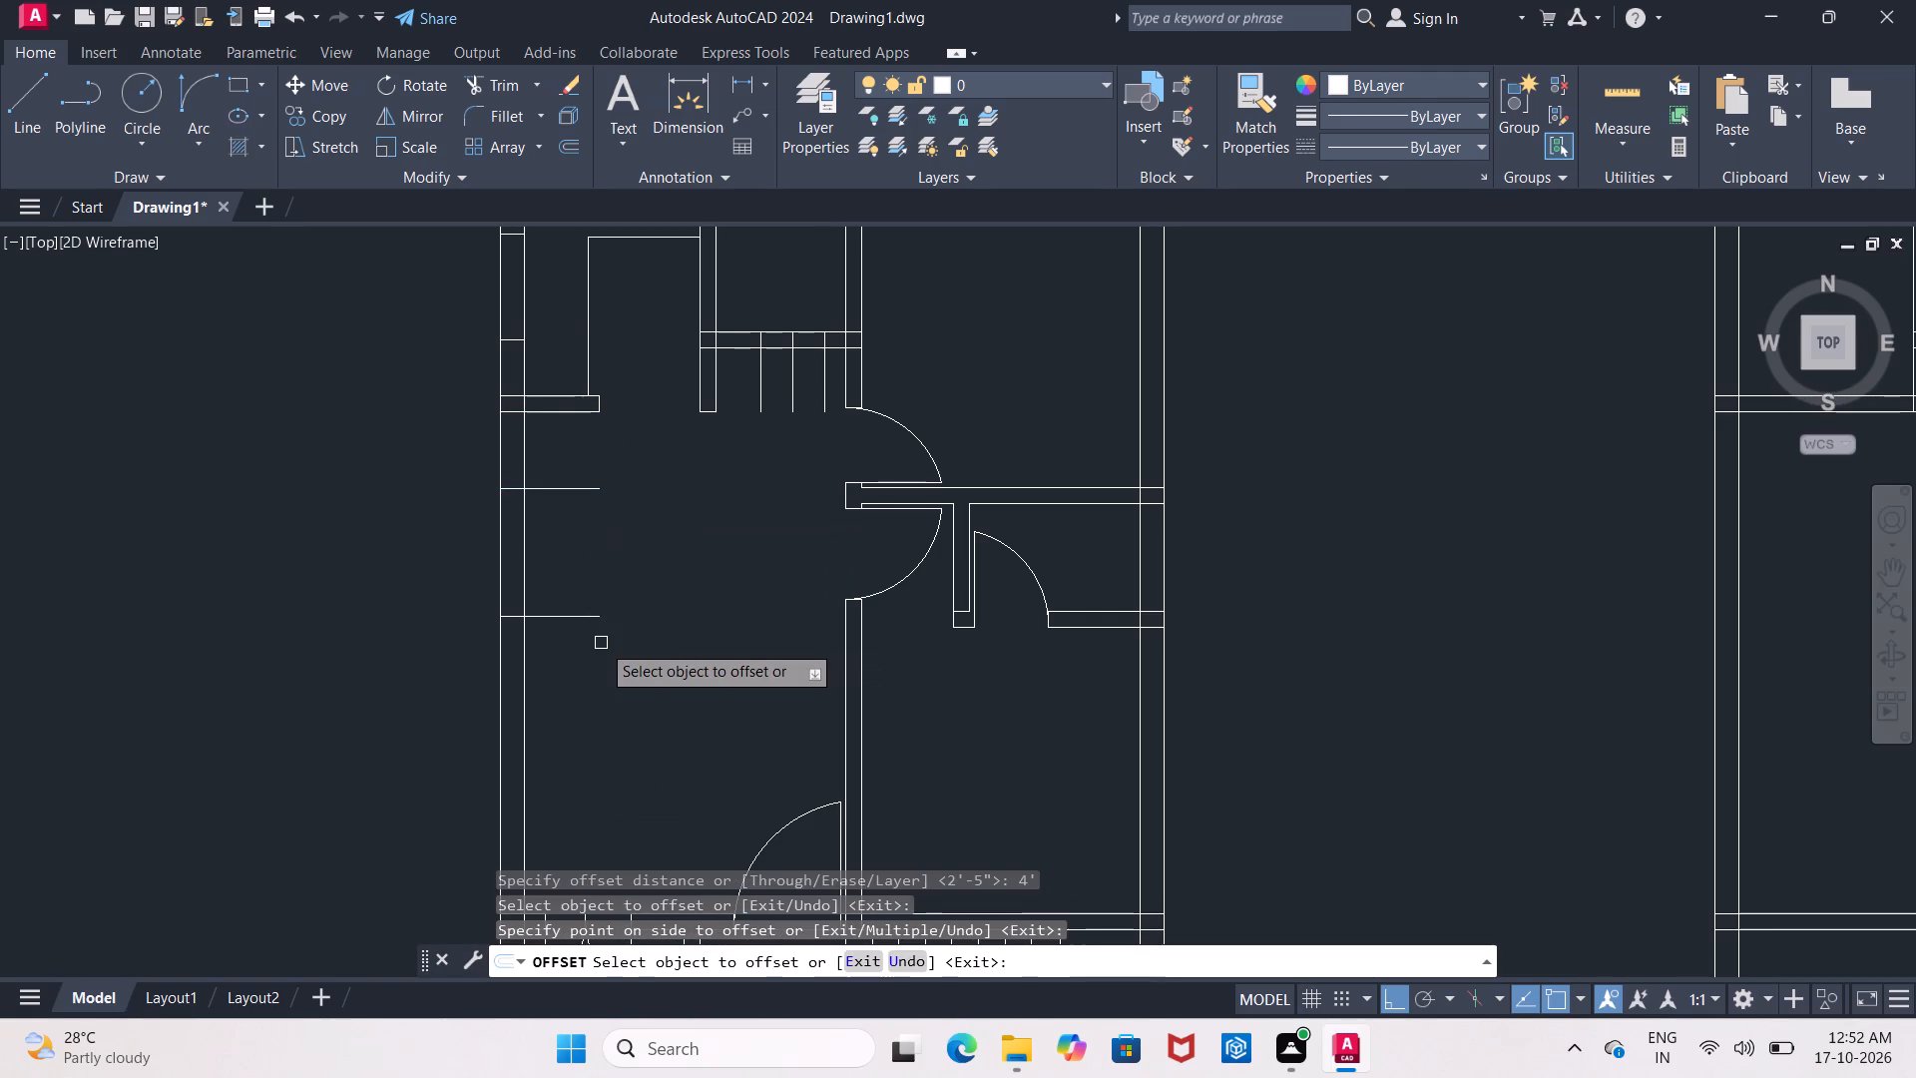
key("Escape")
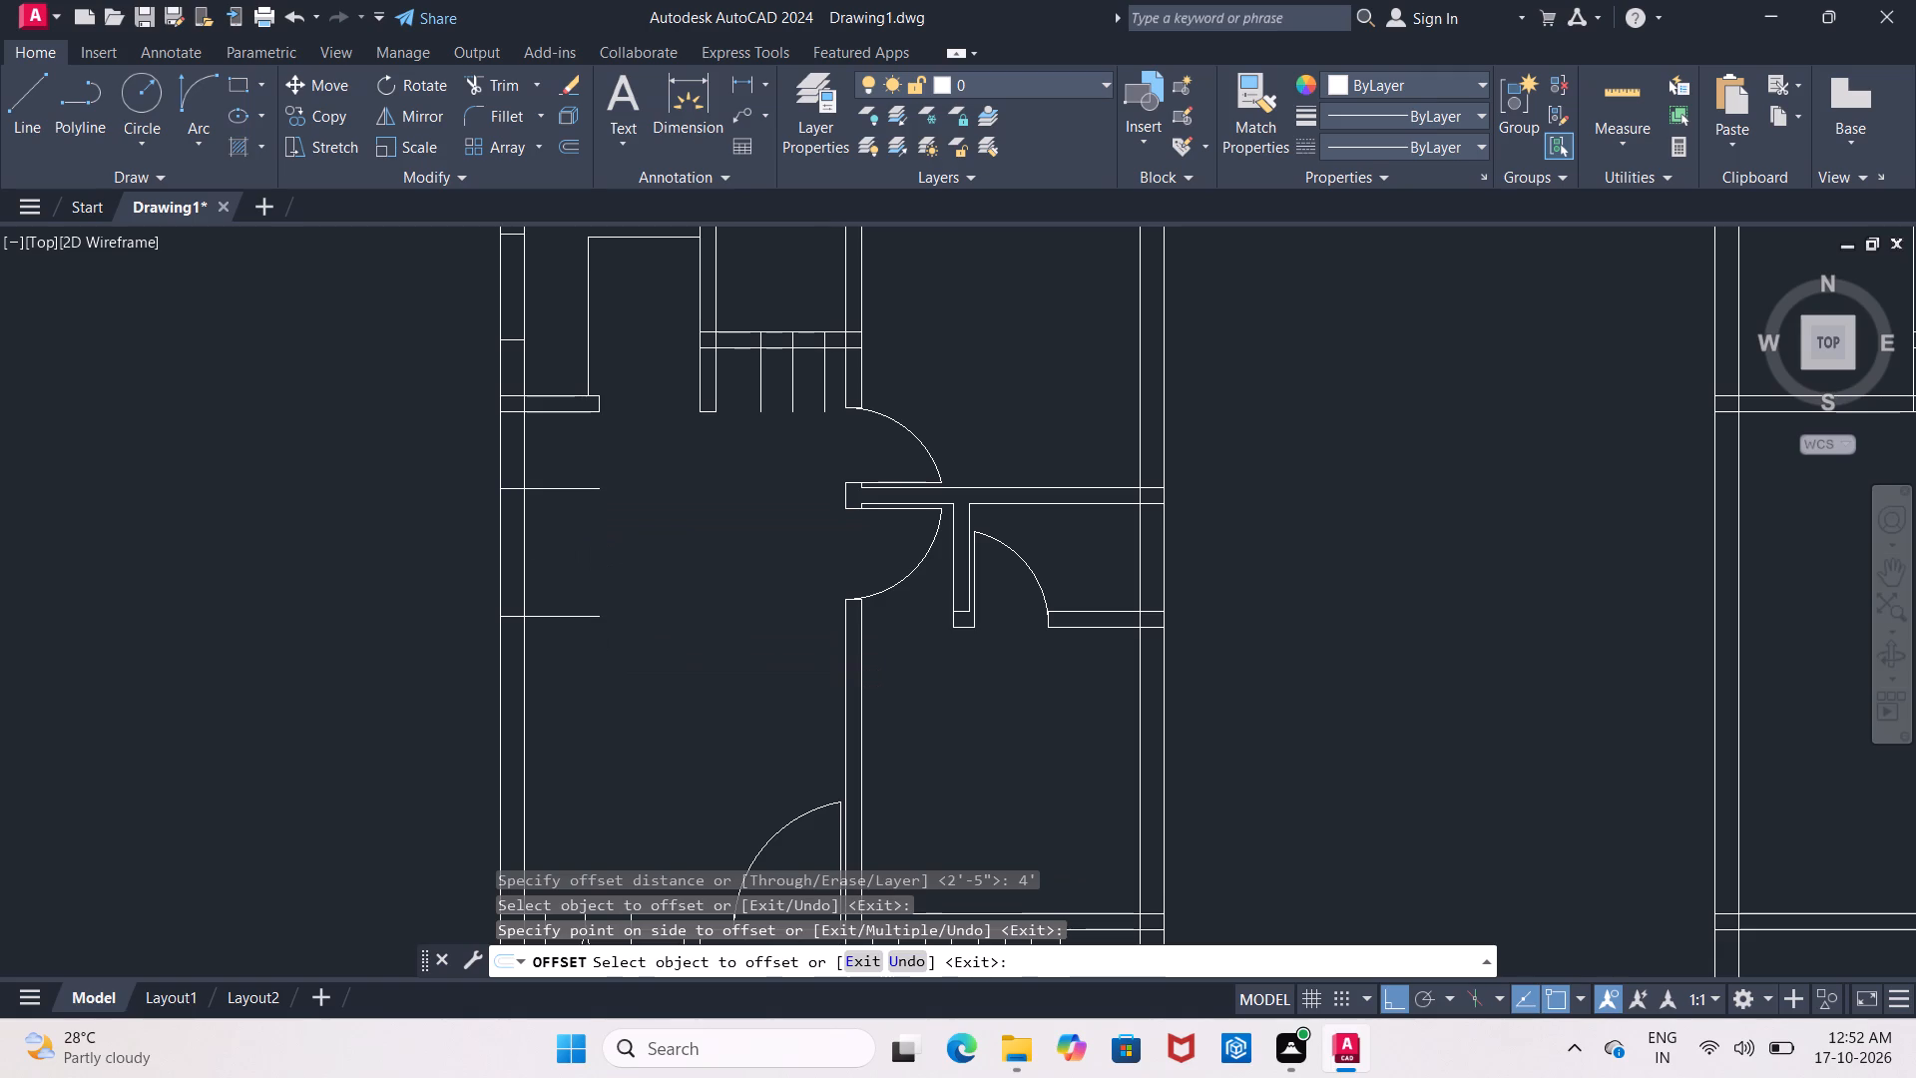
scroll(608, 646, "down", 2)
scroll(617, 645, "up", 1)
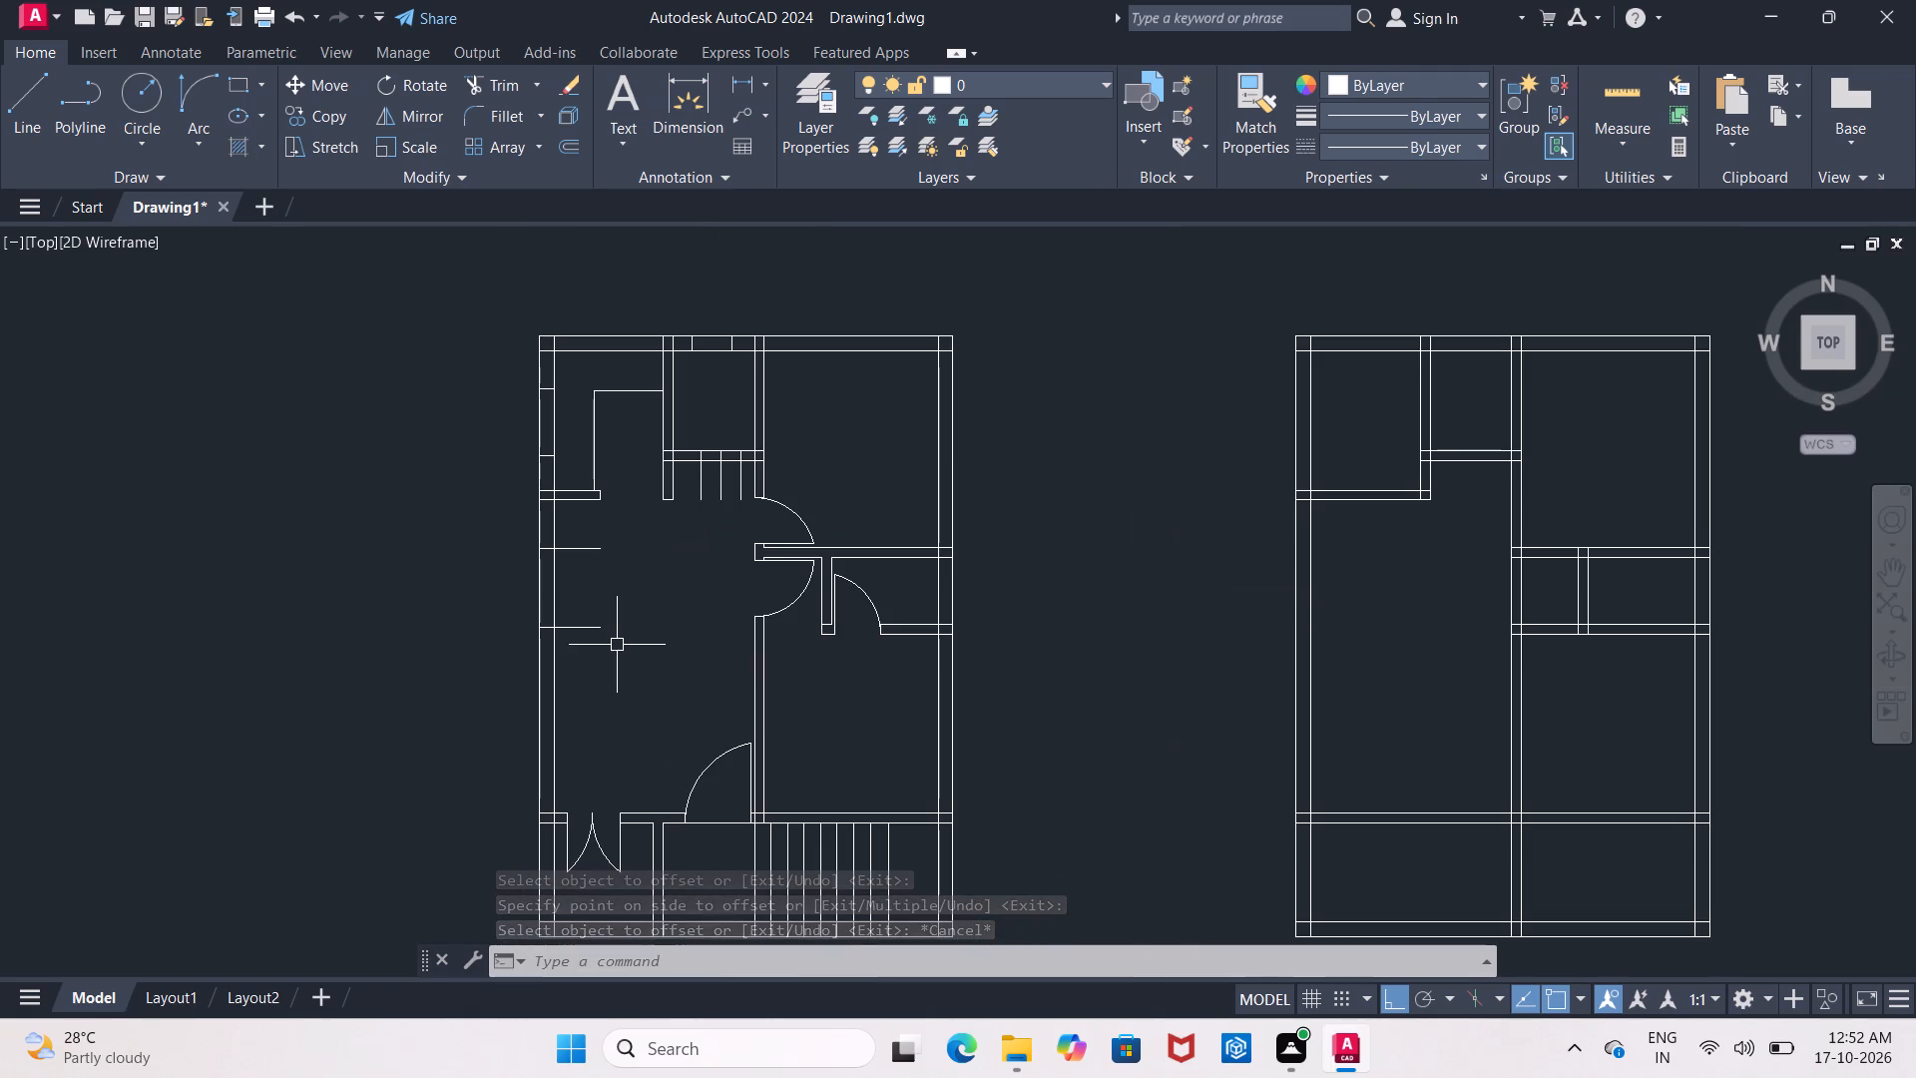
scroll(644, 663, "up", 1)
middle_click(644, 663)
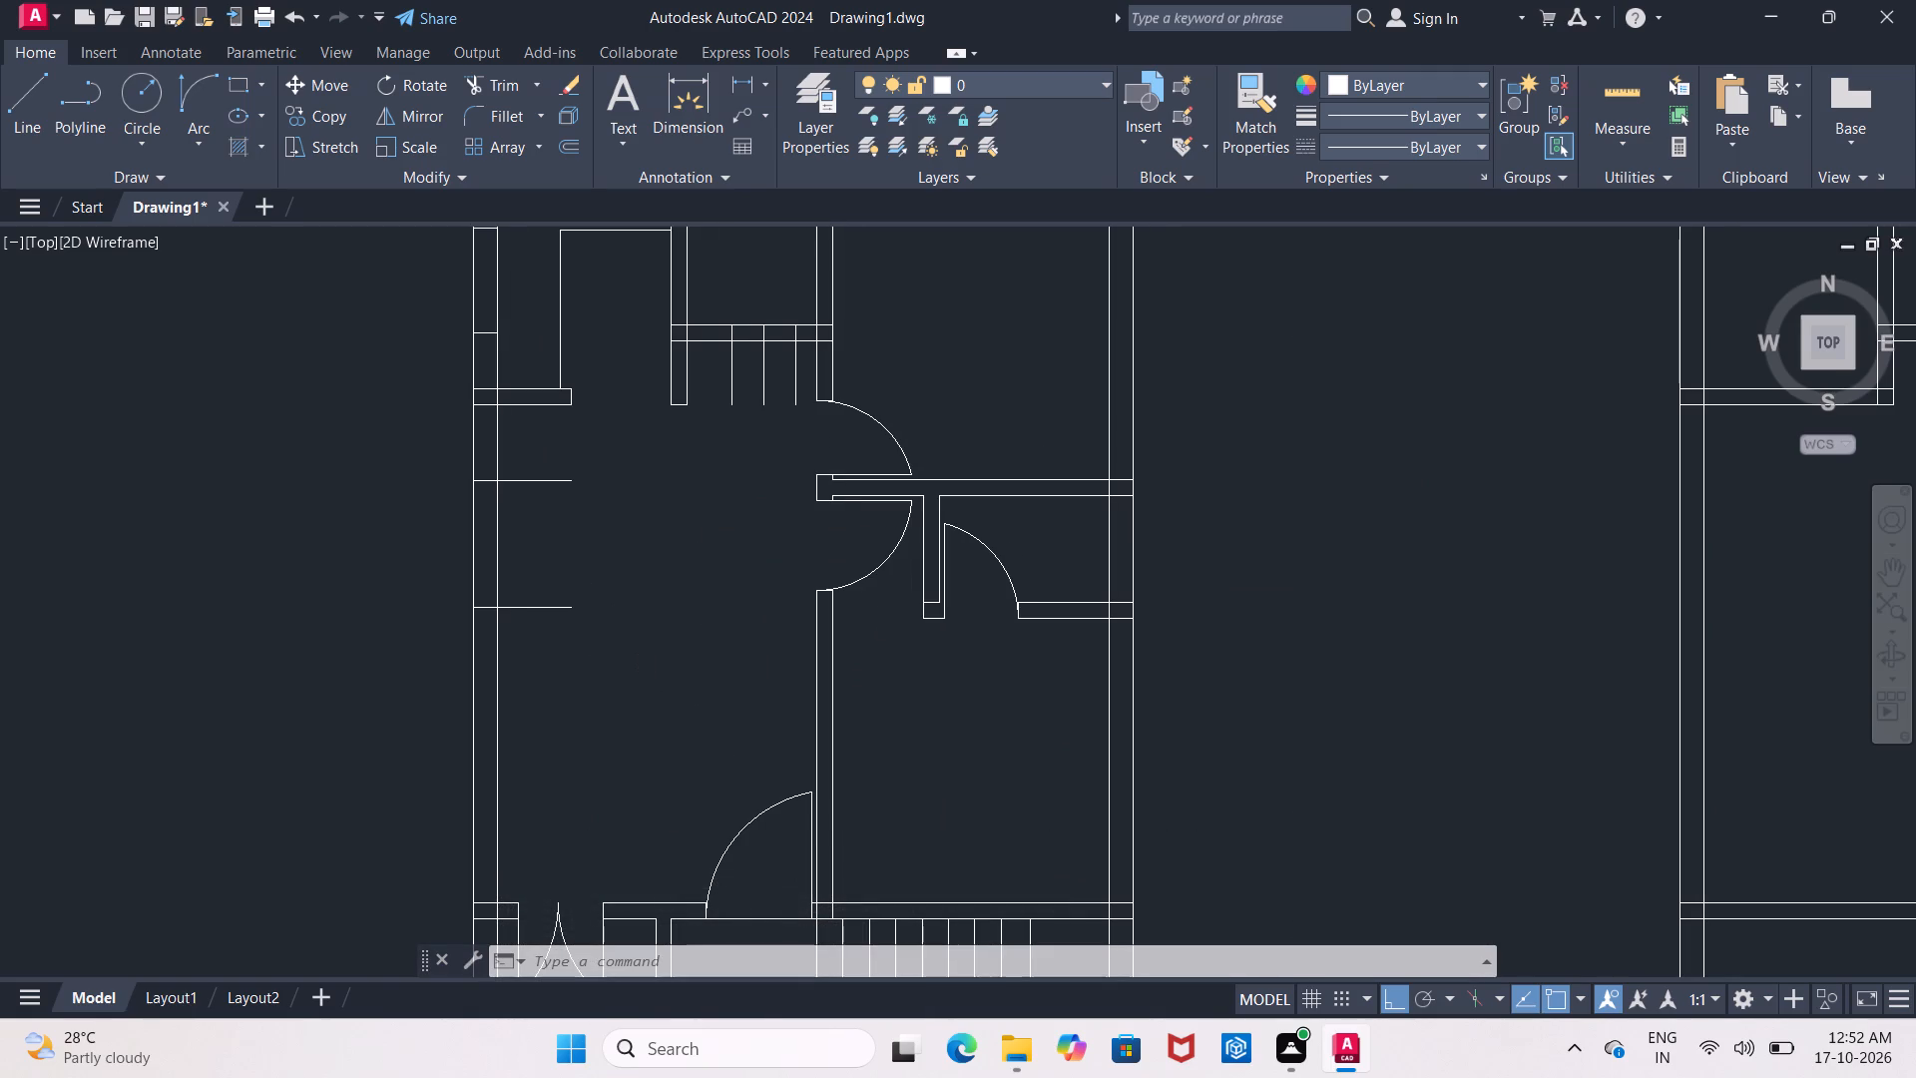
Trim the two horizontal opening lines in the large left room back to the left wall's inner face.
key("Escape")
type("tr")
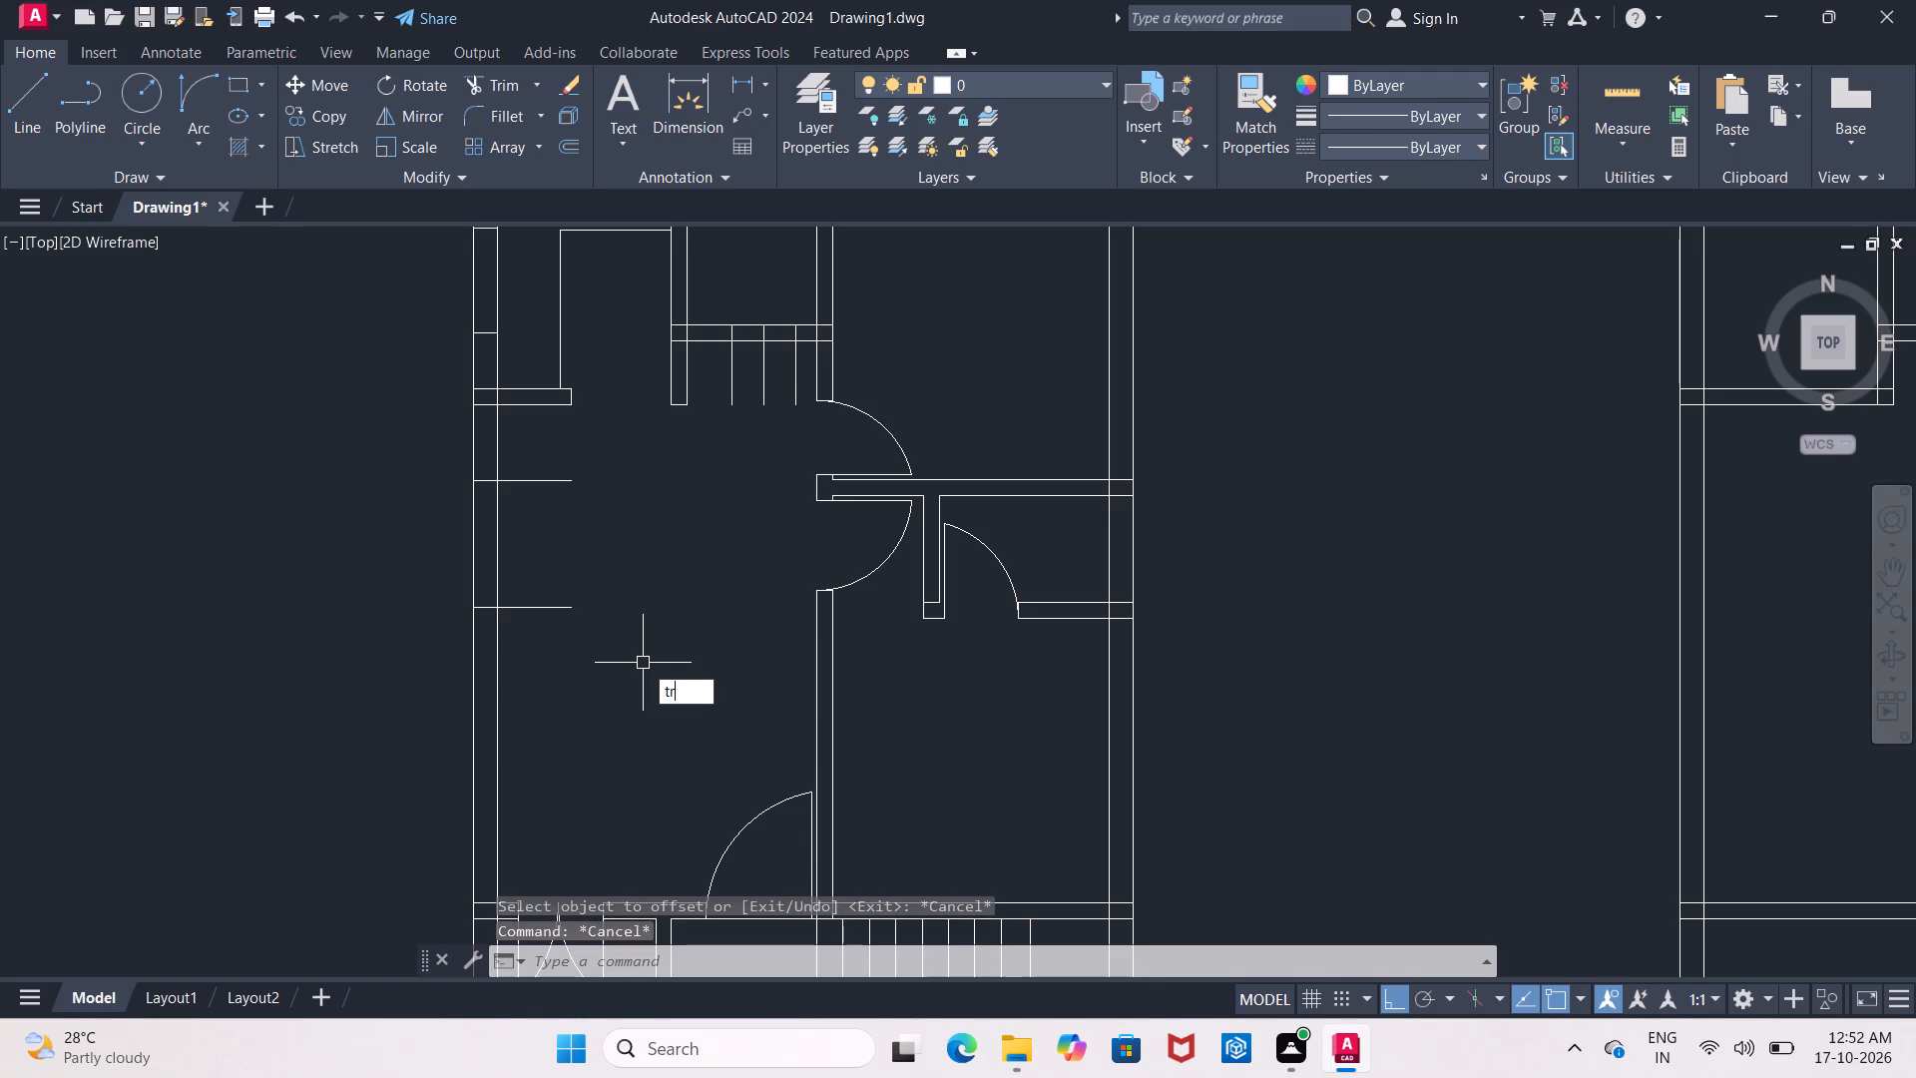
key("Return")
key("Return")
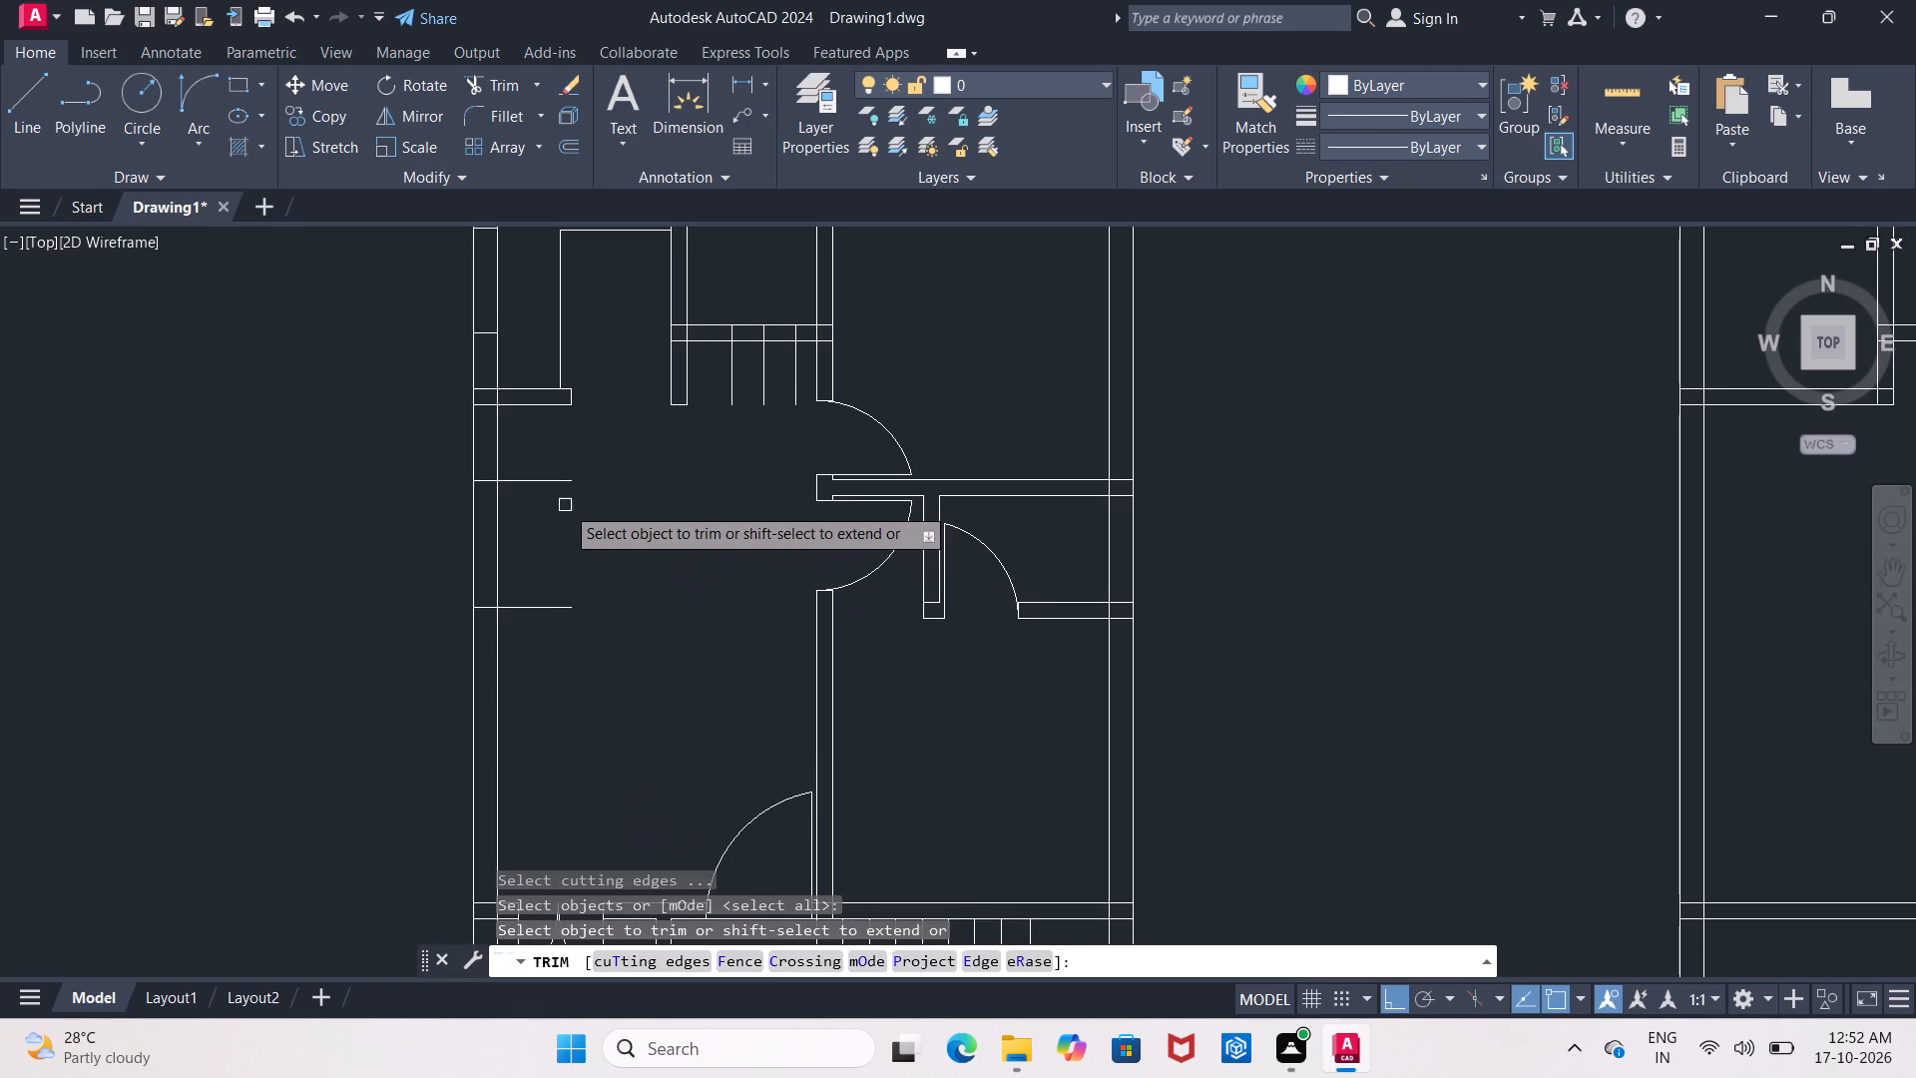
left_click(557, 486)
left_click(543, 609)
Measure the clear height along the inner face of the left wall in the bottom-left room with the double door.
scroll(547, 609, "down", 1)
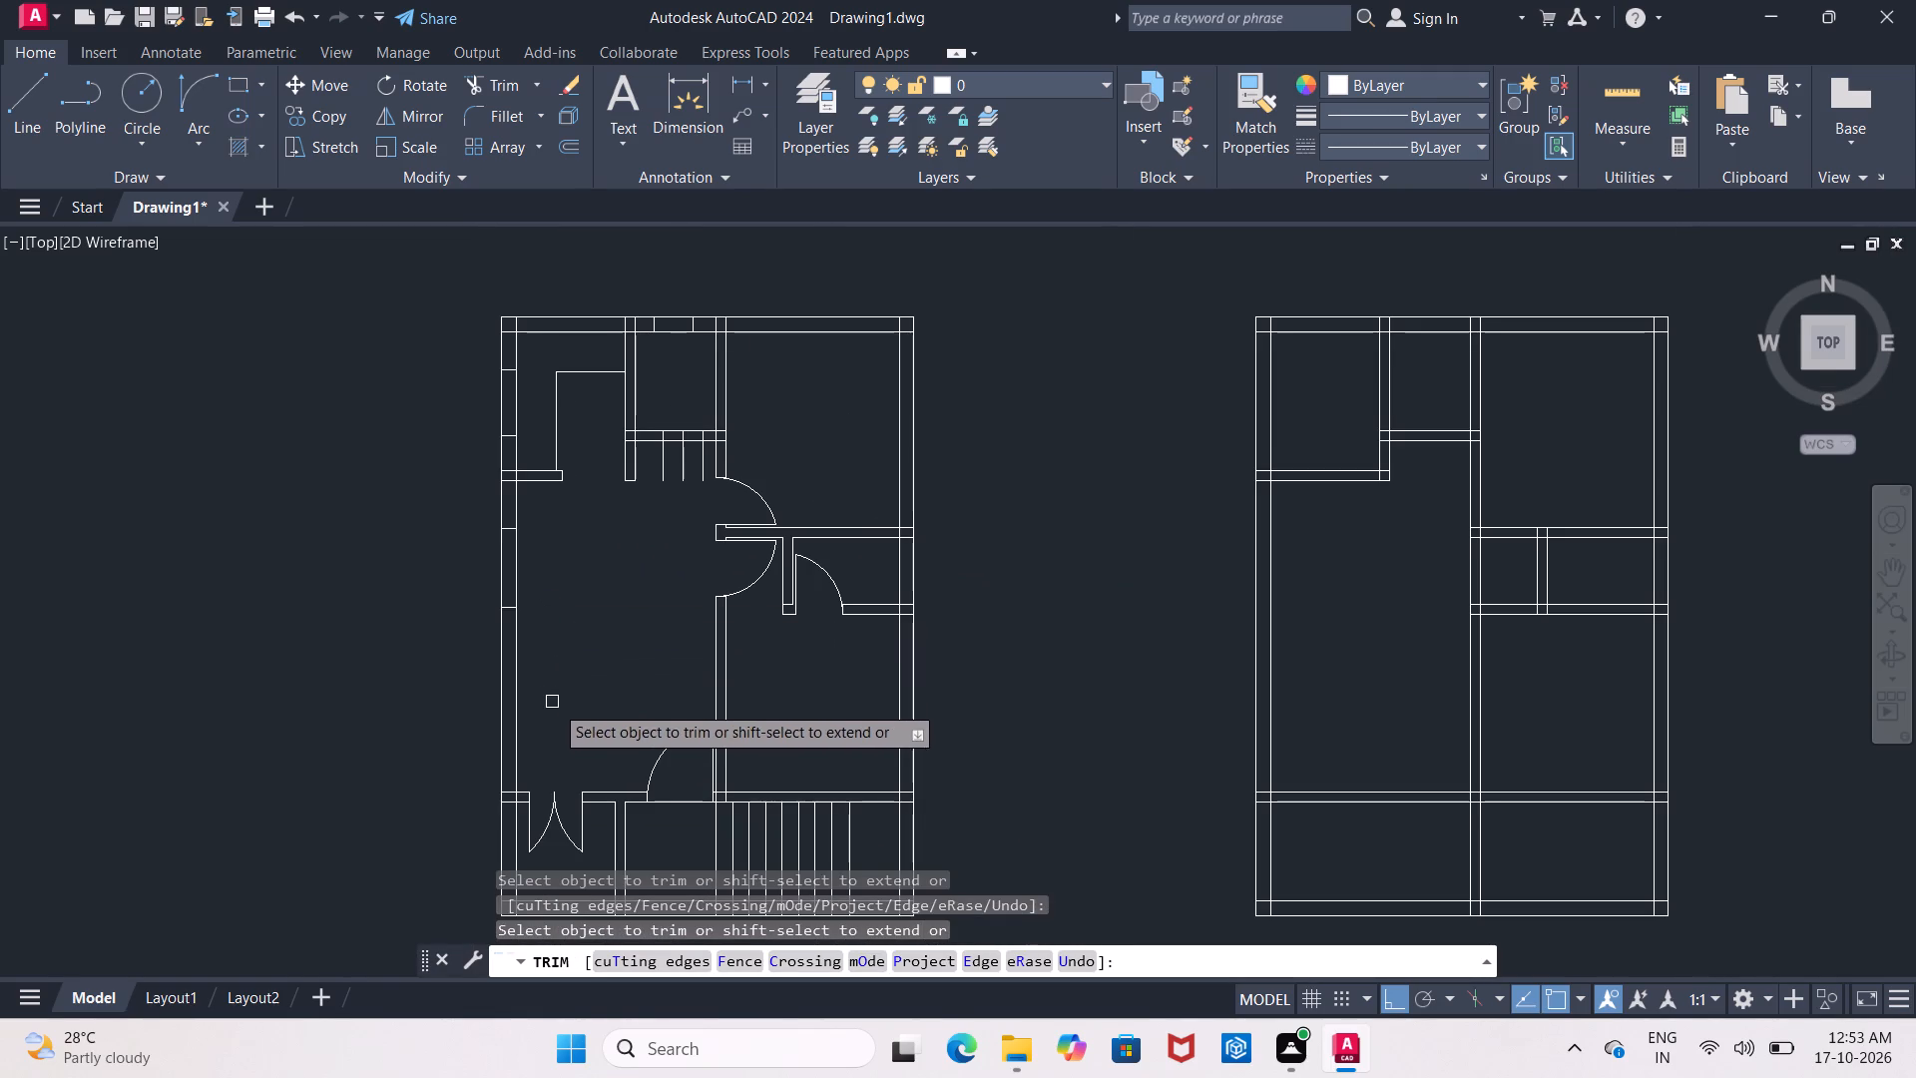
middle_click_drag(561, 713, 524, 526)
middle_click_drag(520, 545, 504, 643)
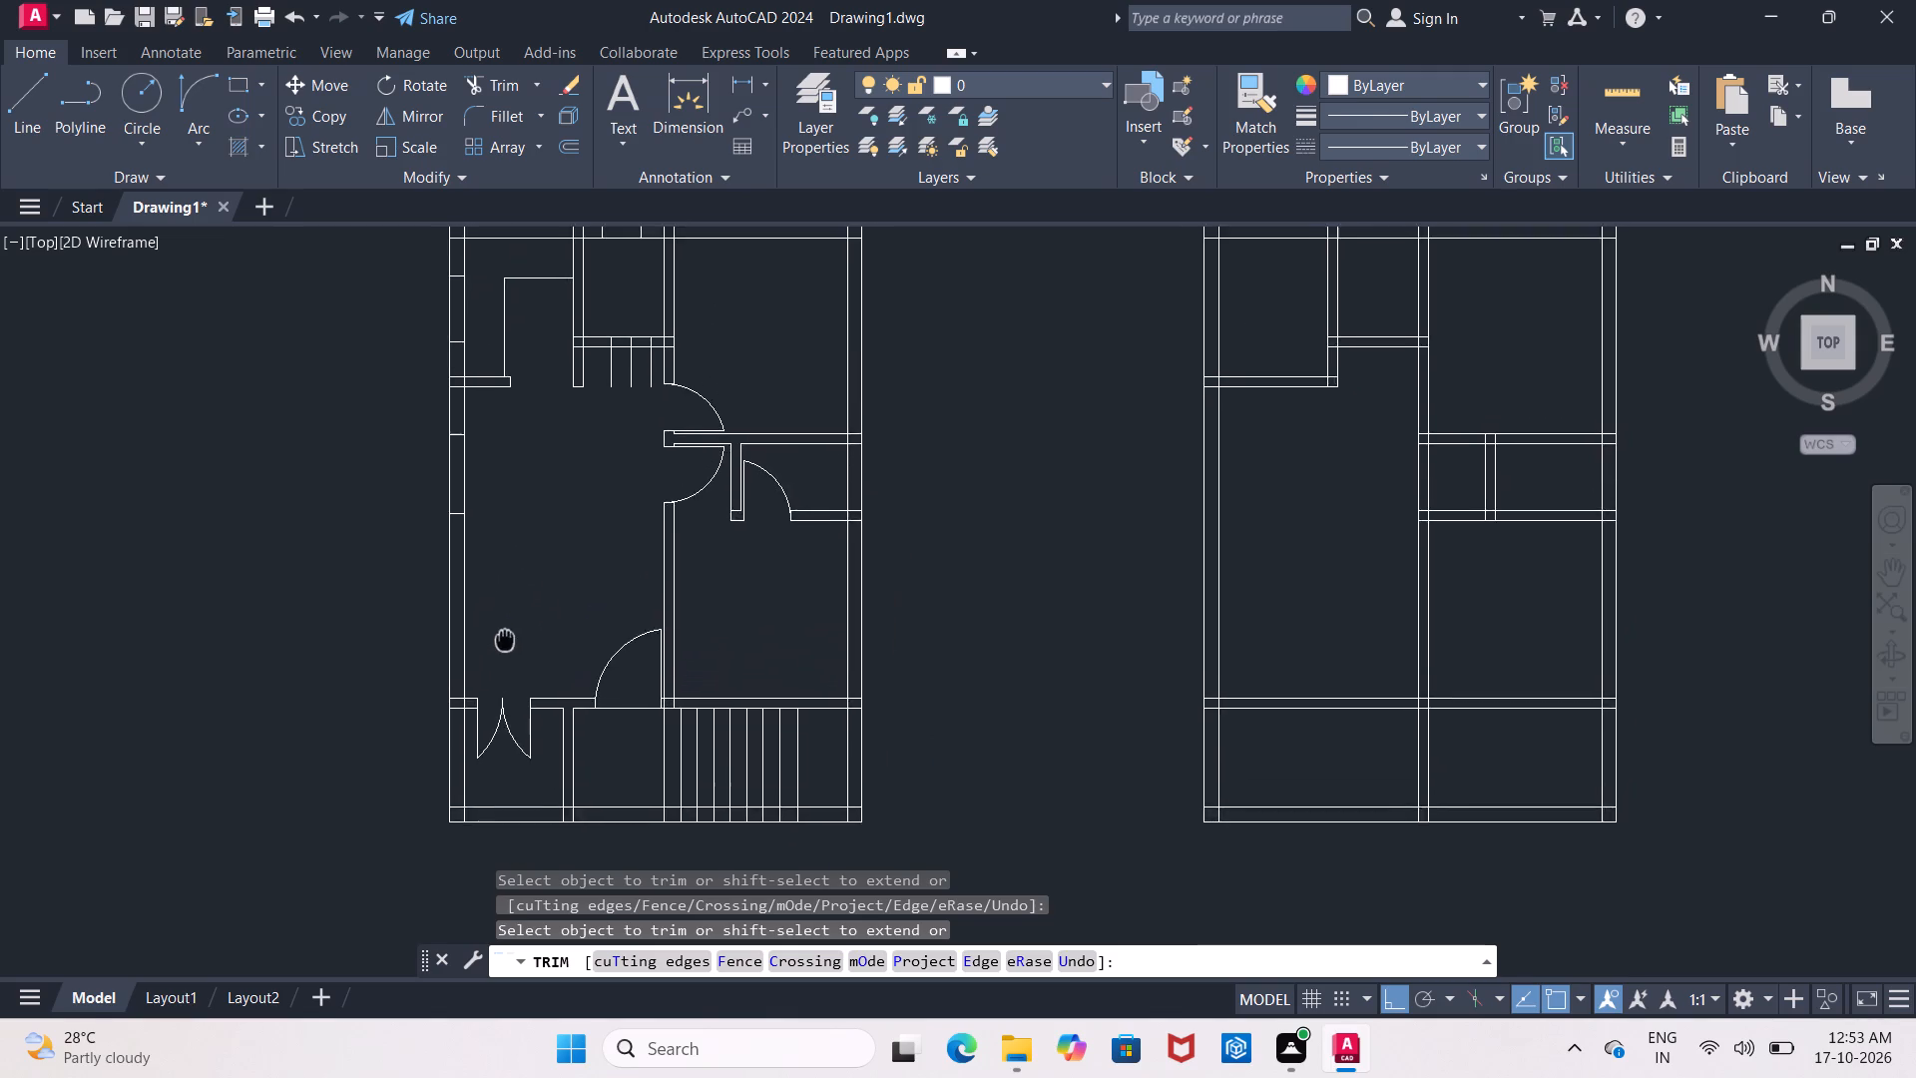
middle_click_drag(504, 643, 494, 658)
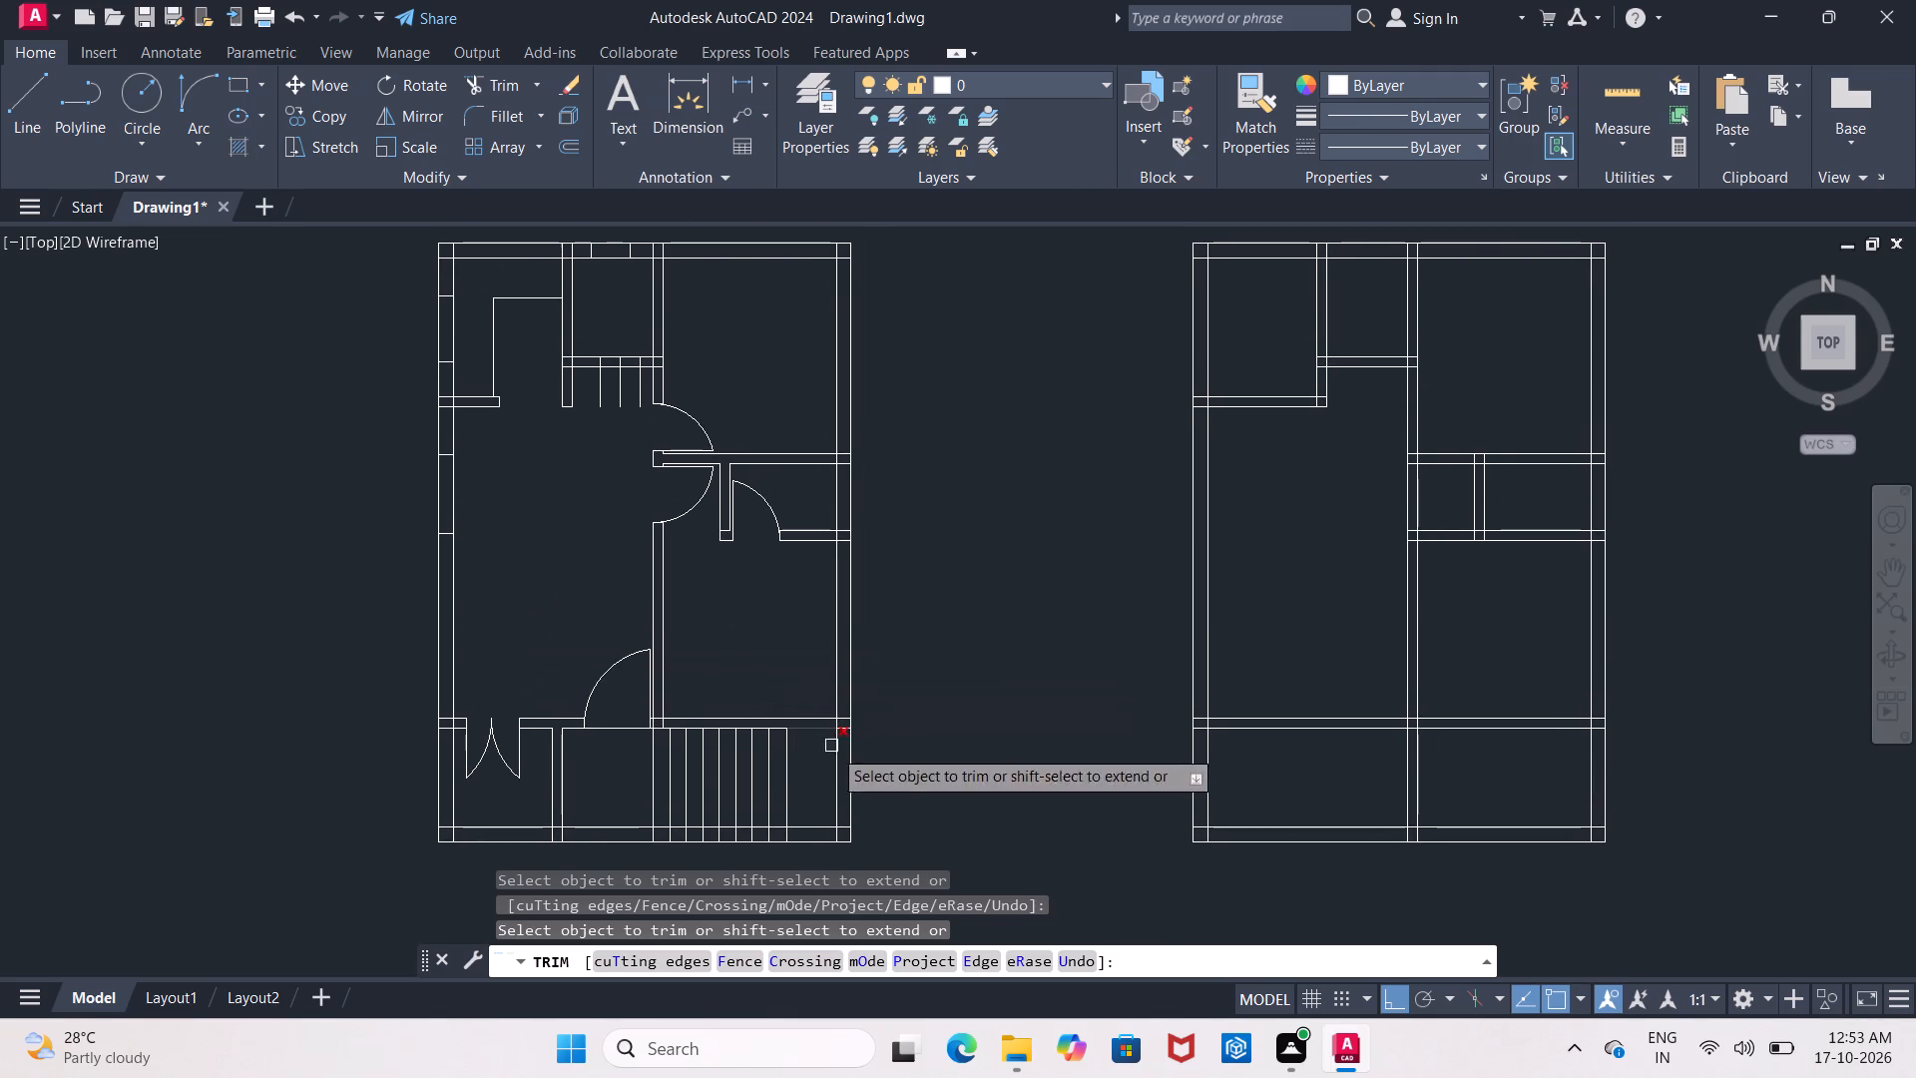
scroll(515, 660, "up", 1)
middle_click_drag(517, 656, 613, 491)
scroll(505, 711, "up", 2)
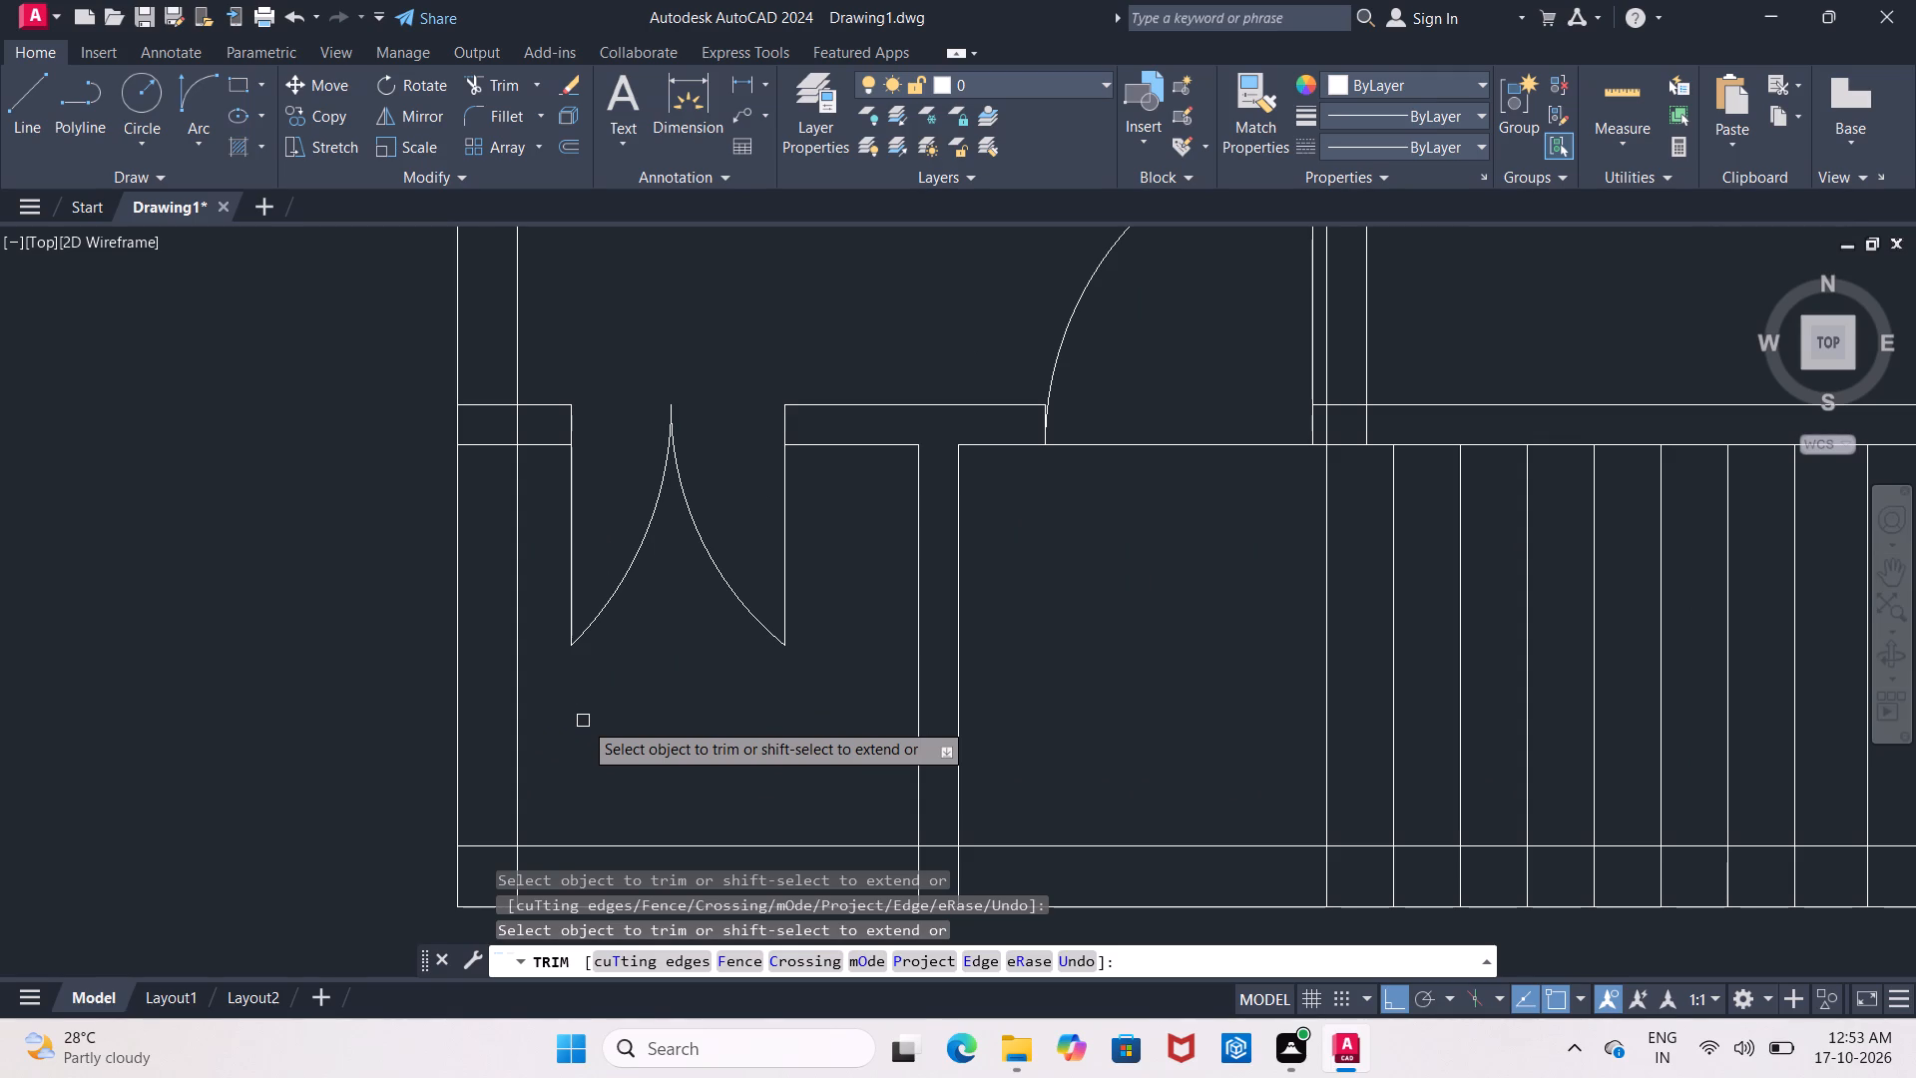
key("Escape")
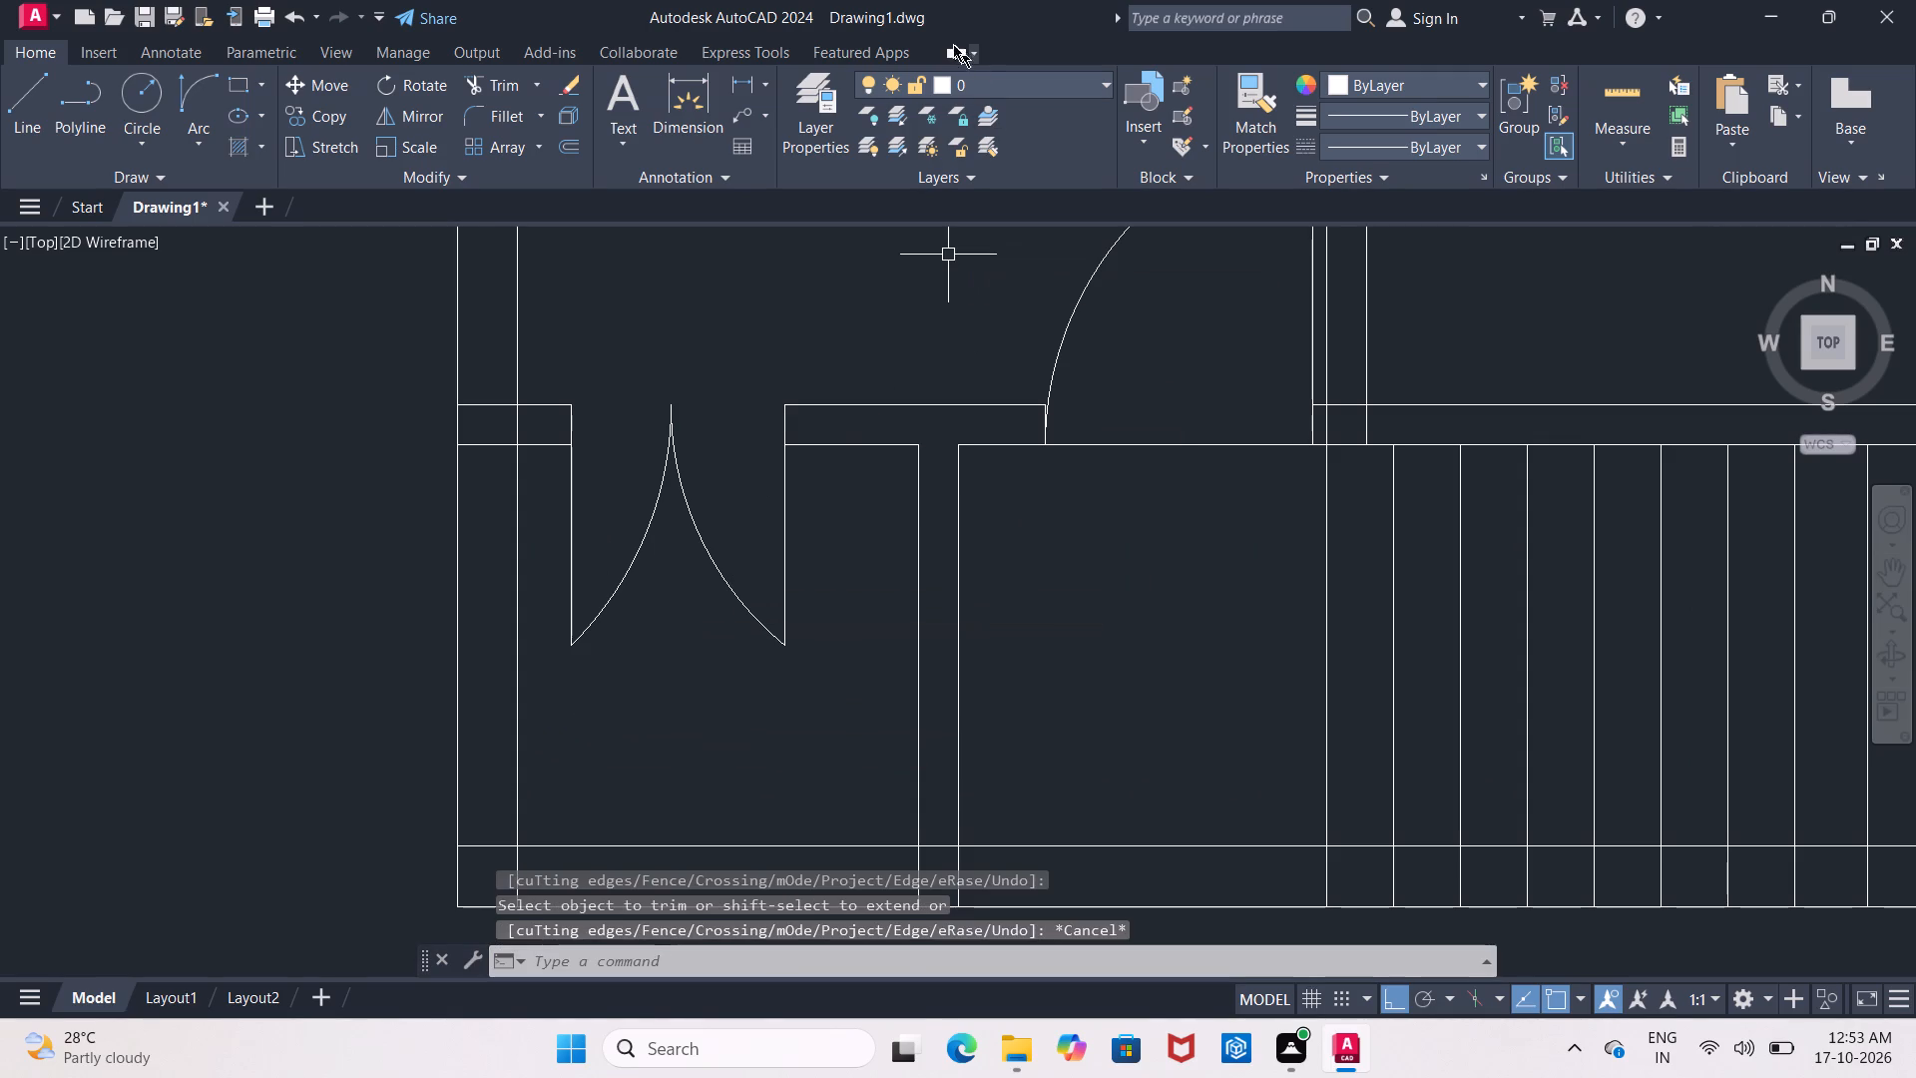
left_click(735, 98)
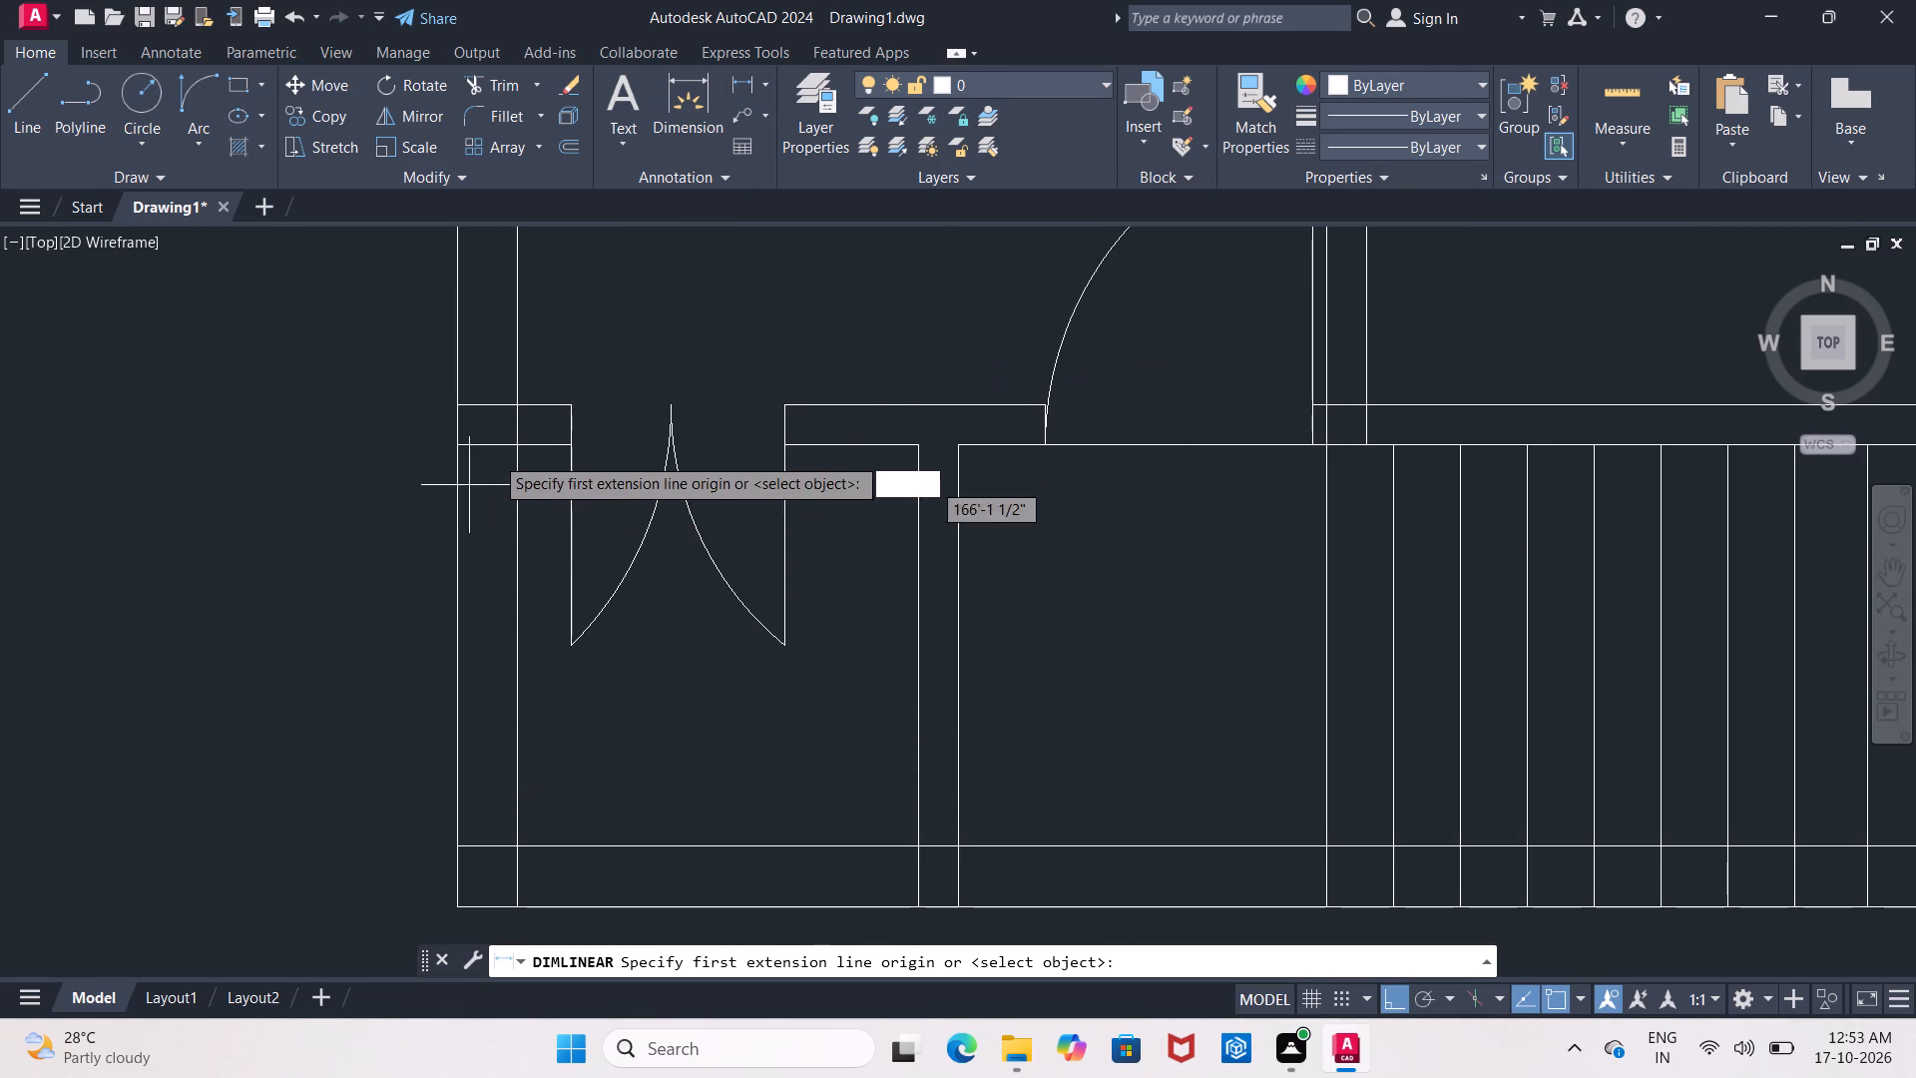
left_click(510, 442)
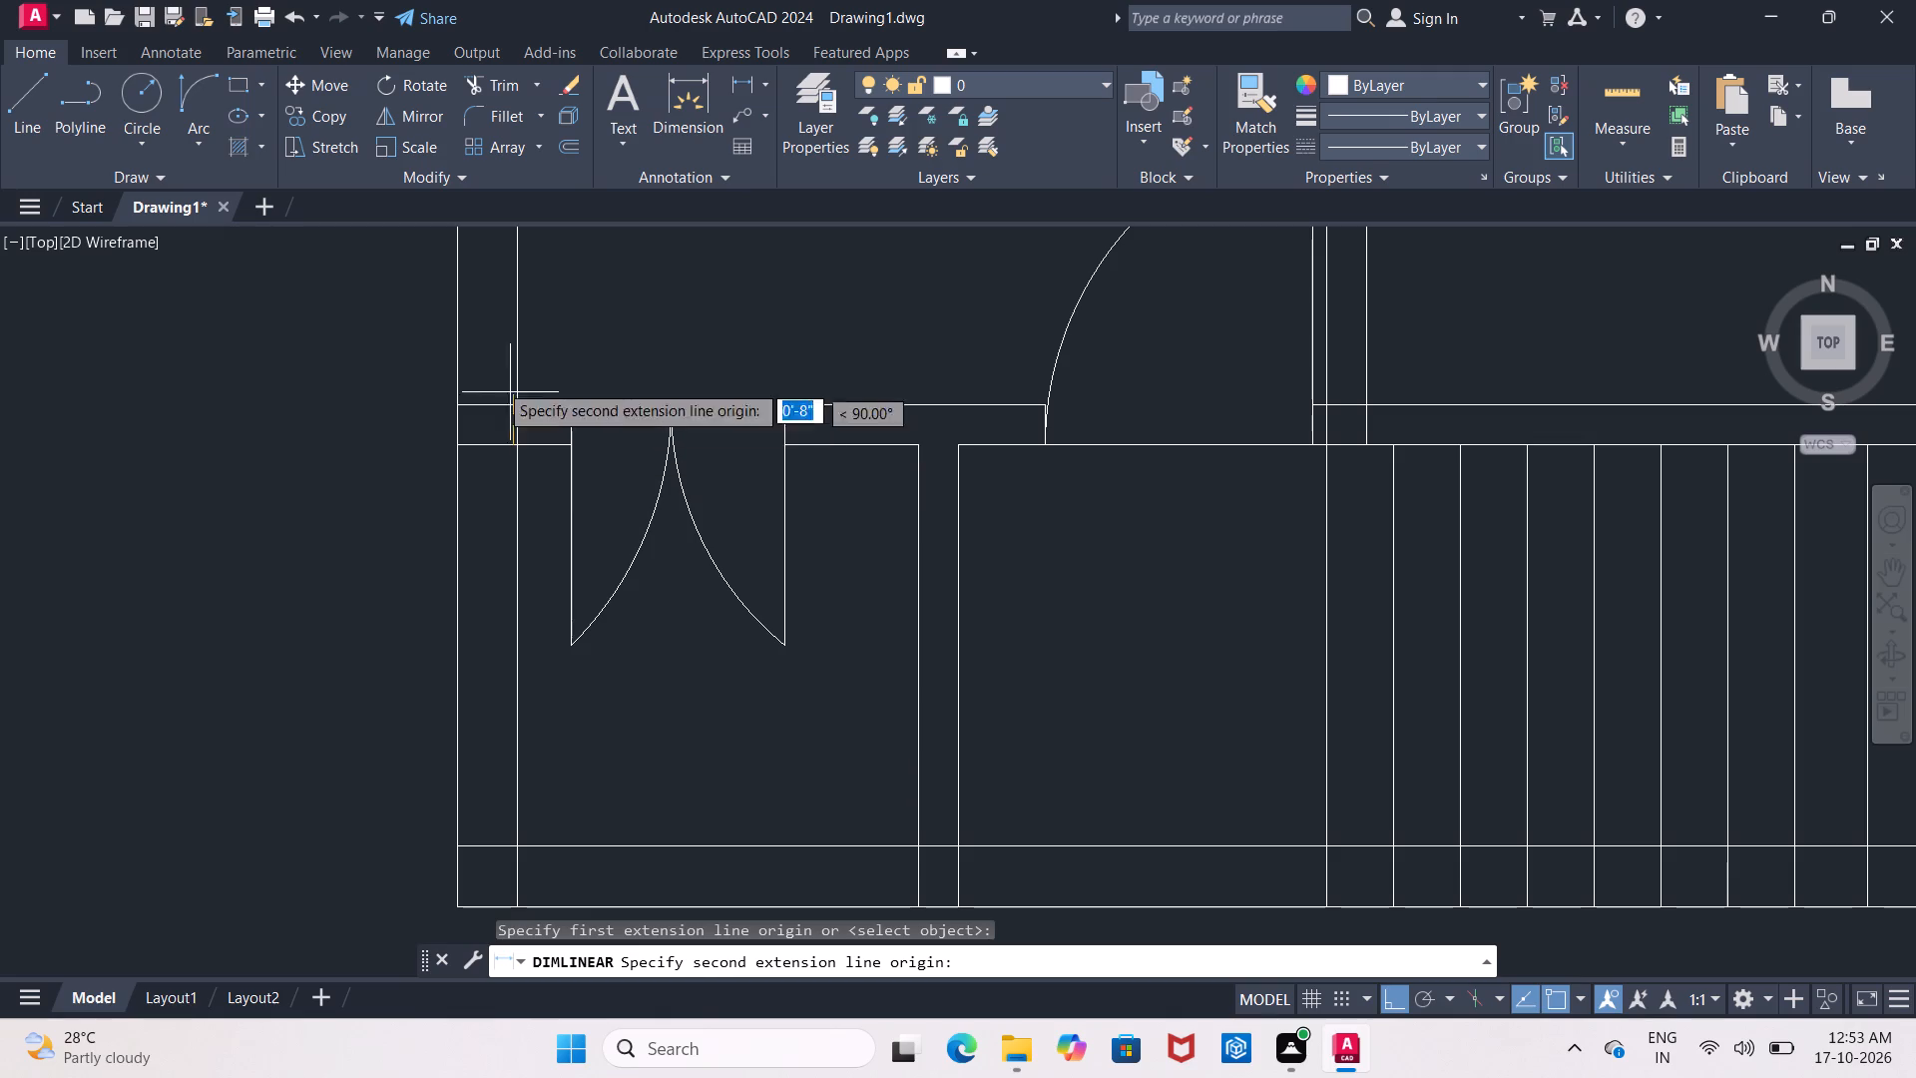
left_click(518, 838)
key("Escape")
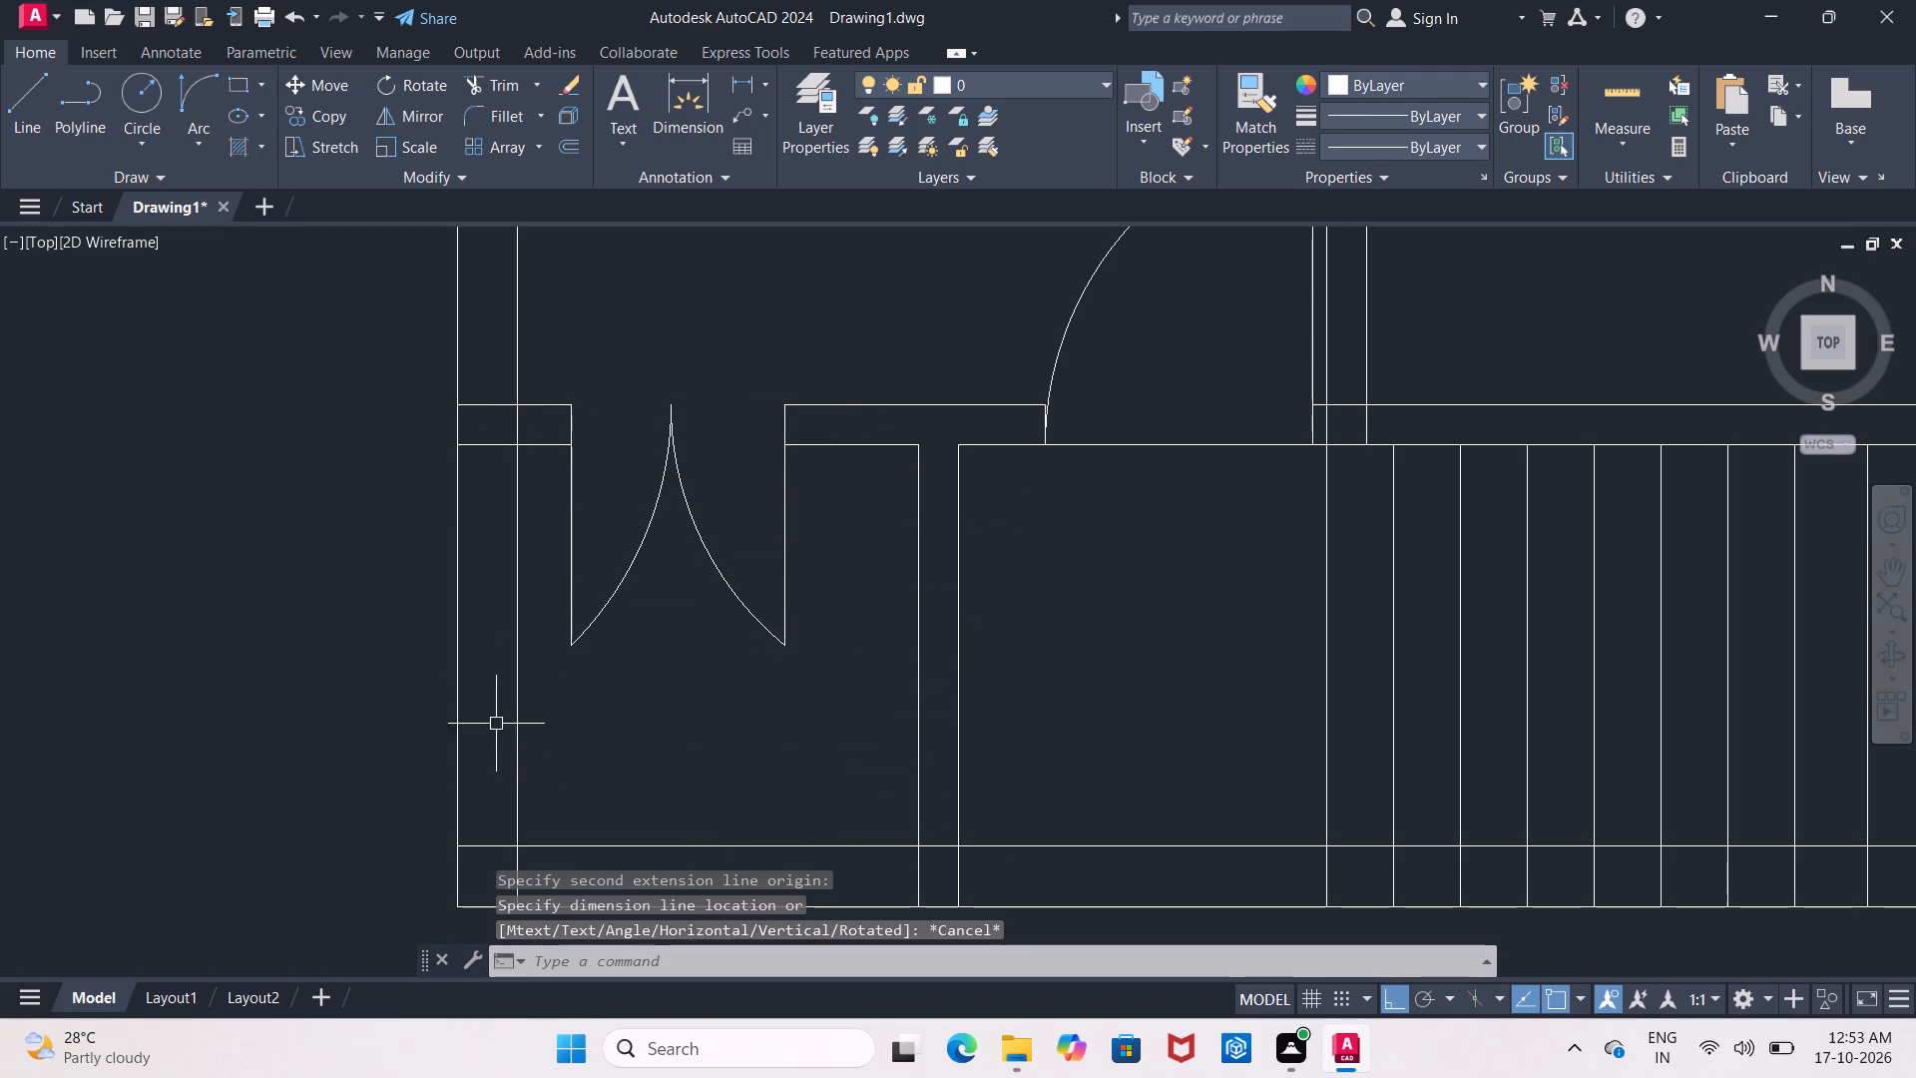
Offset the short lower wall line beside the double door 2'5" downward into the bottom-left room.
key("o")
key("Return")
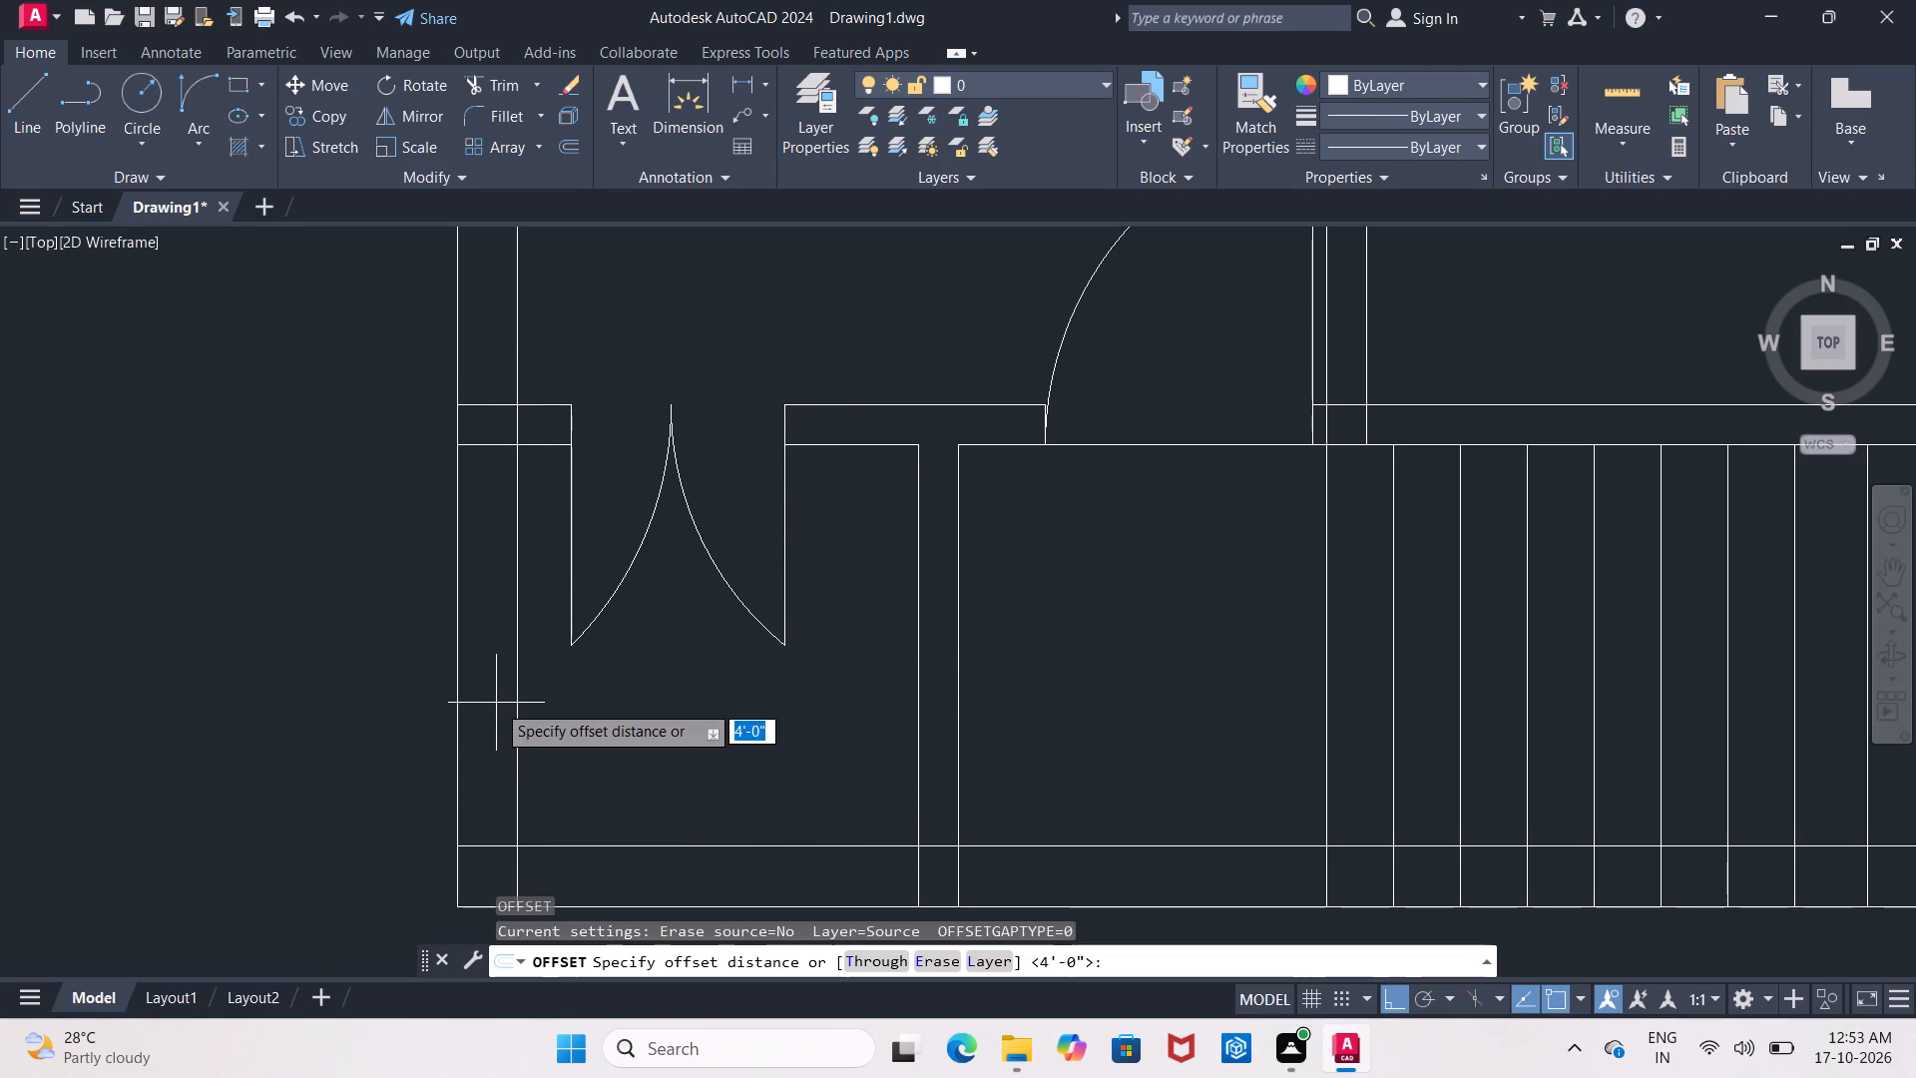
type("2'5\"")
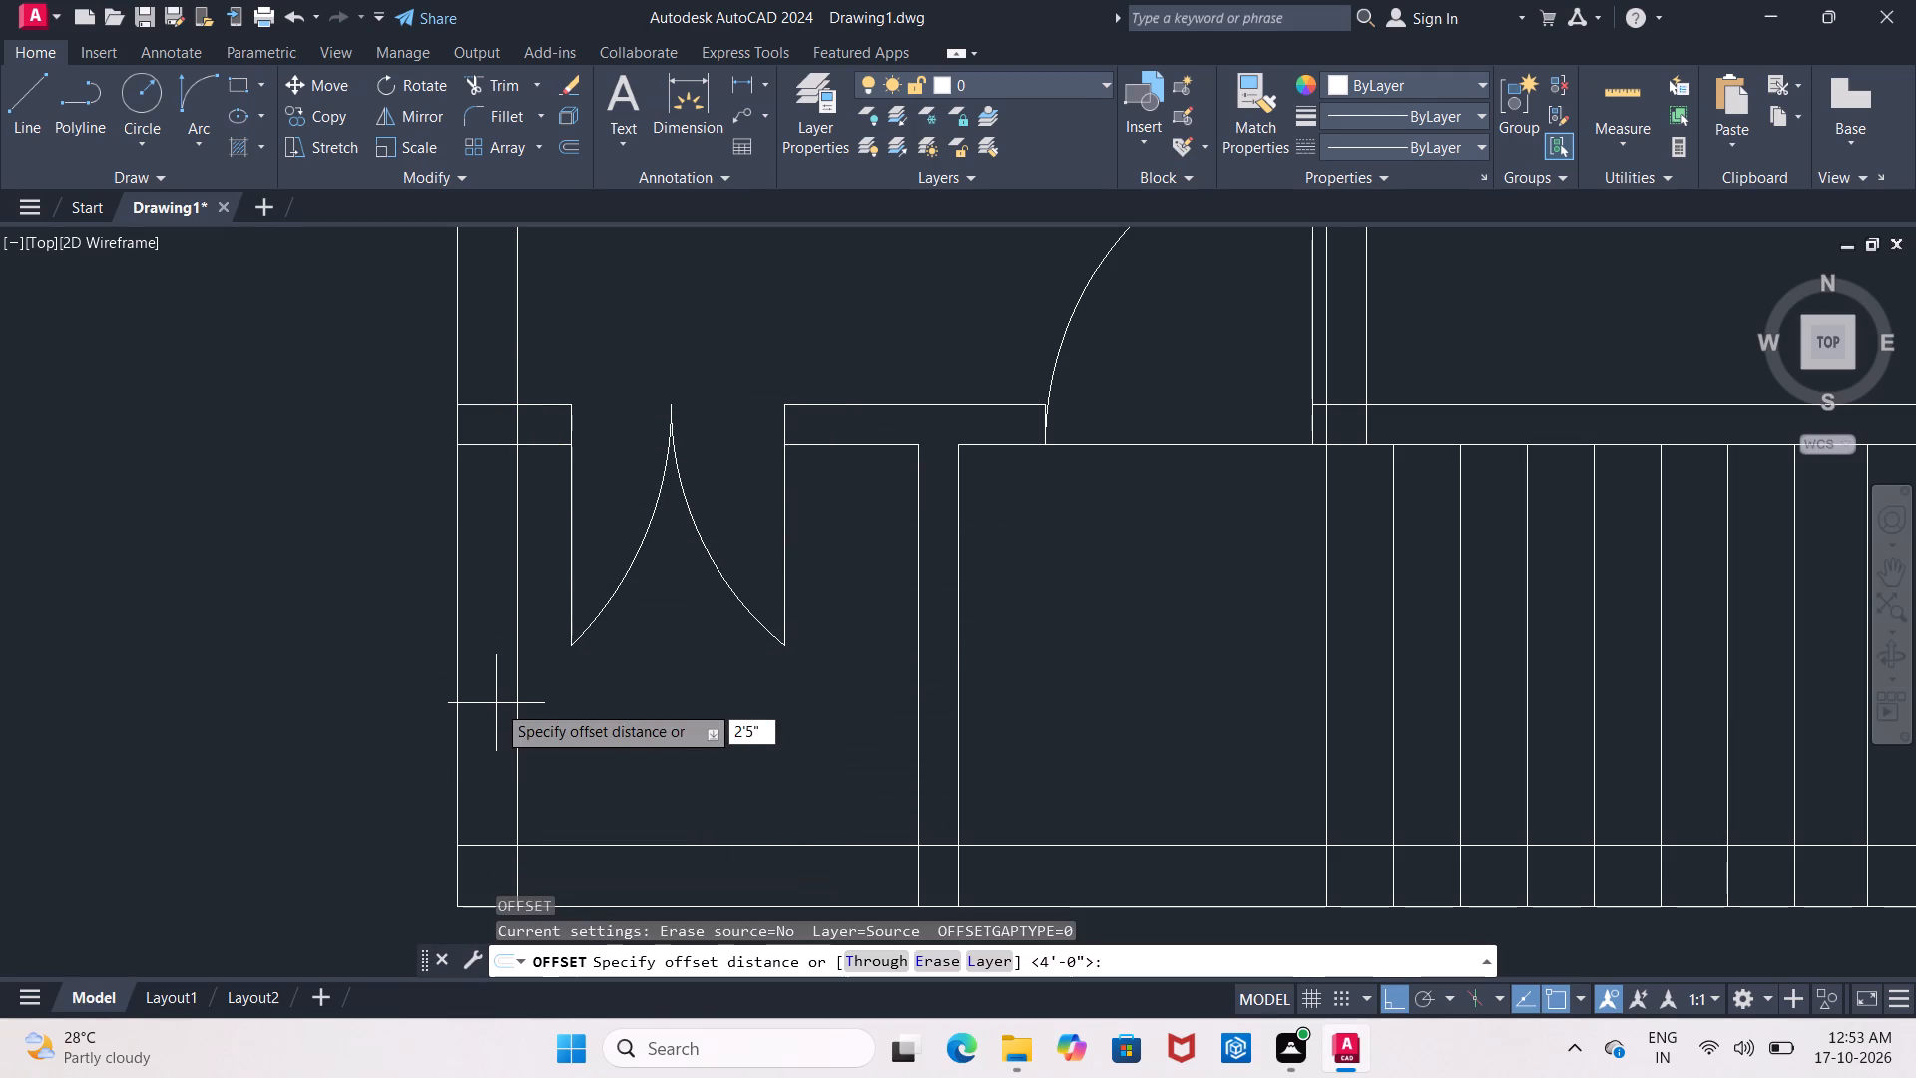
key("Return")
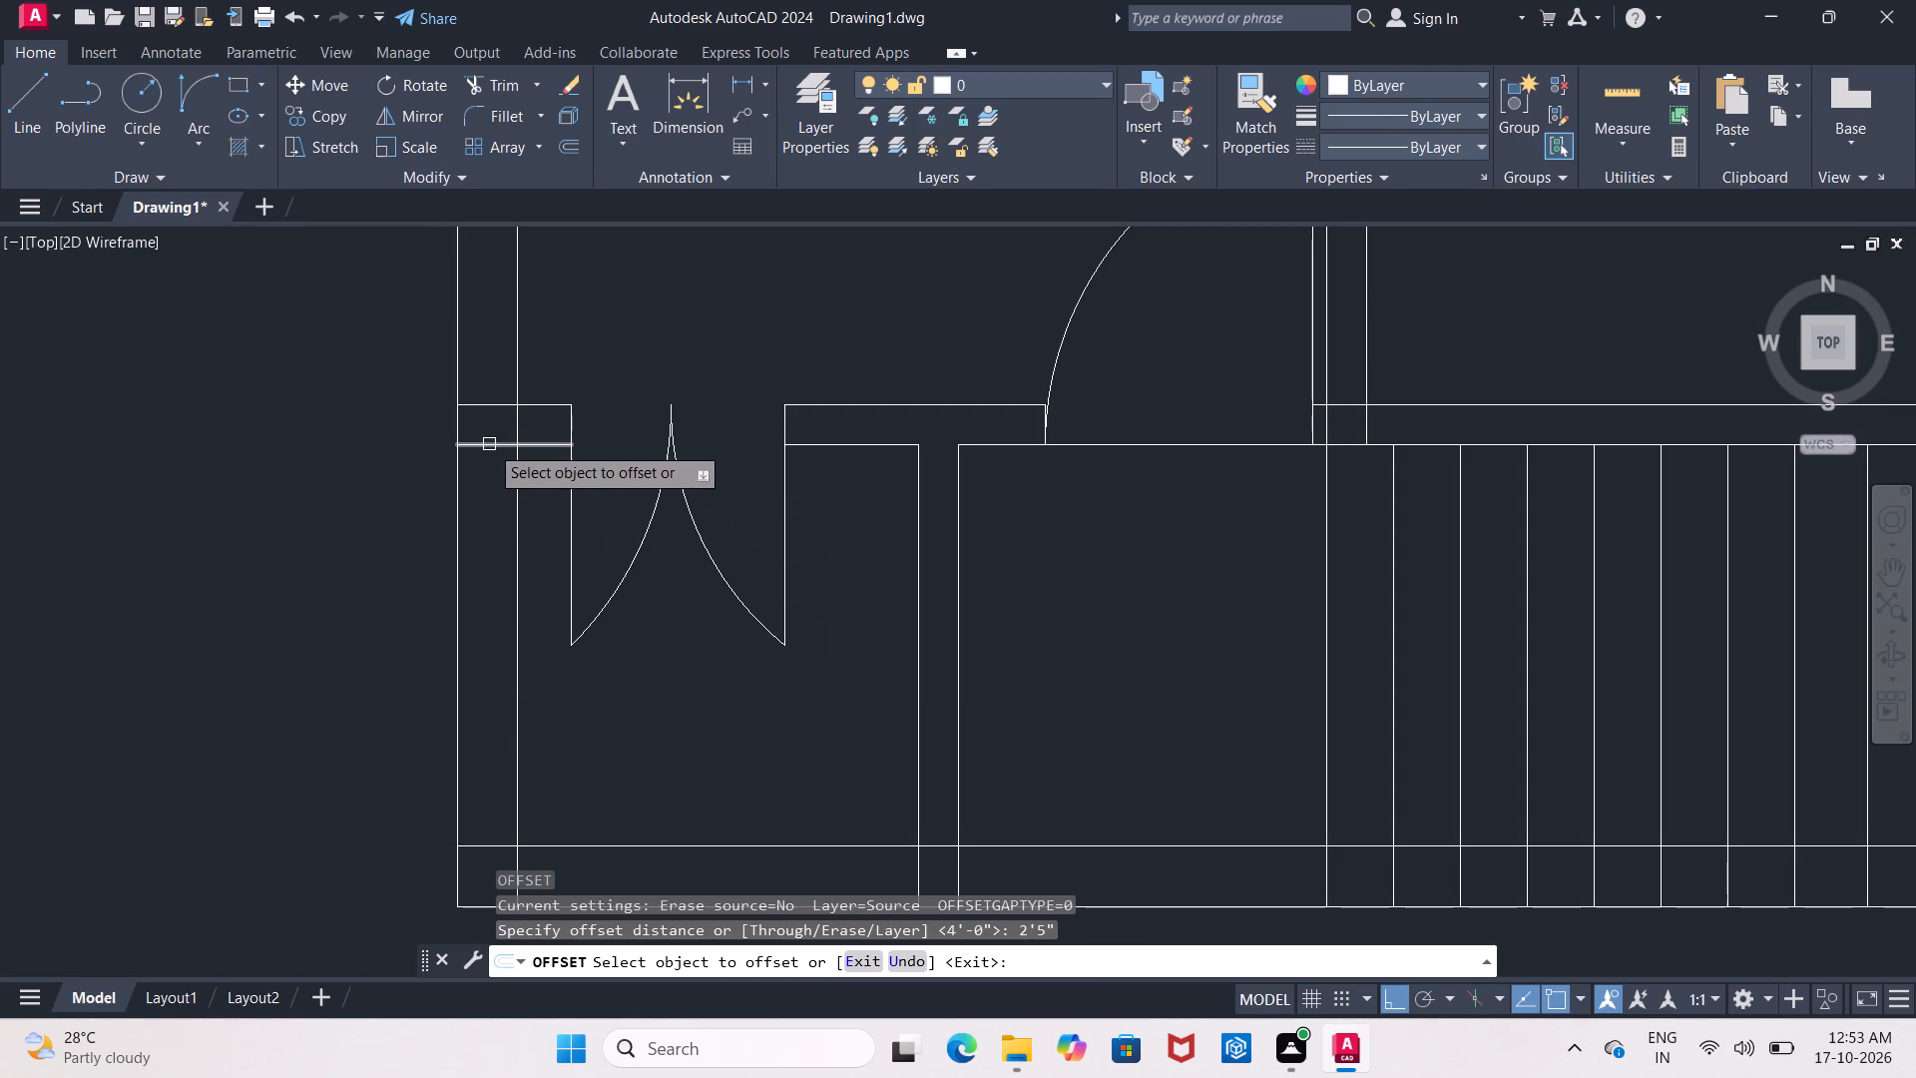
left_click(489, 444)
left_click(476, 722)
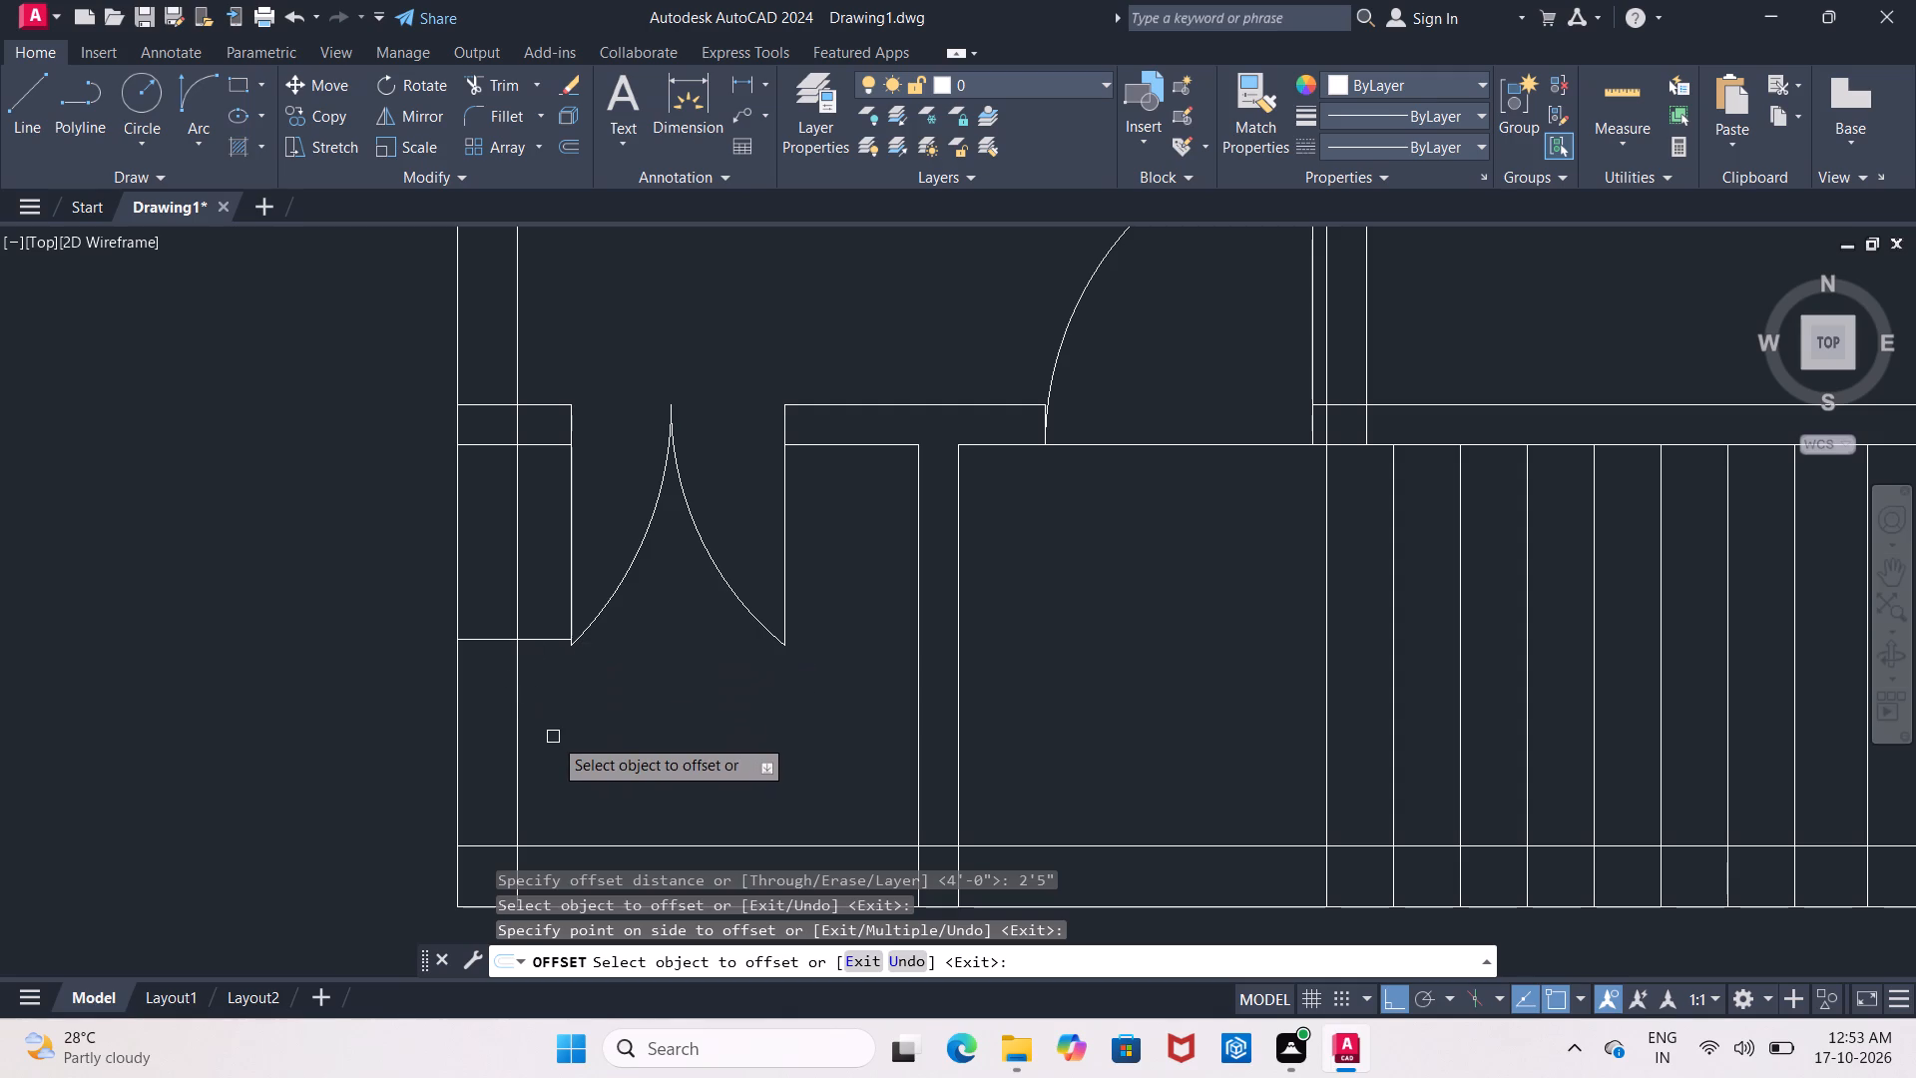
key("Return")
Offset the new horizontal line at the bottom-left room's left wall 1' upward and 1' downward.
key("Return")
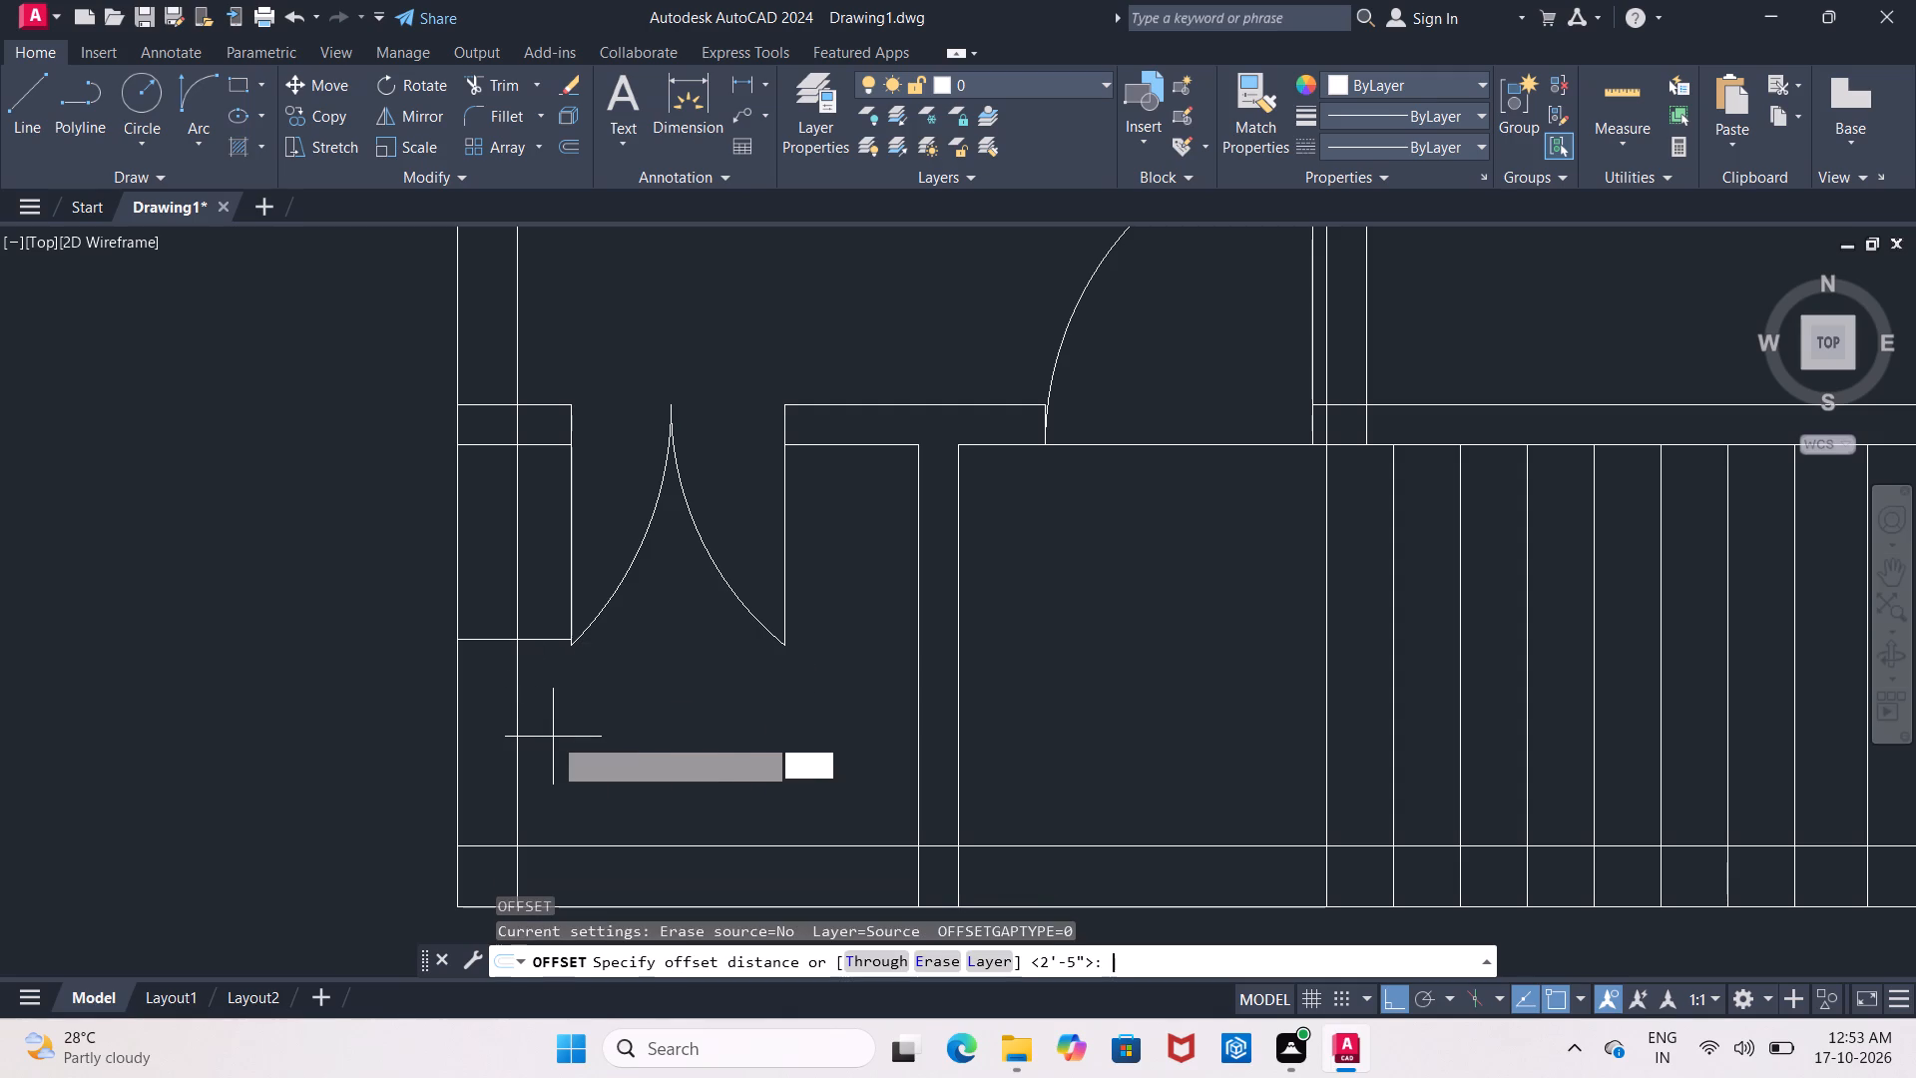
type("1'")
key("Return")
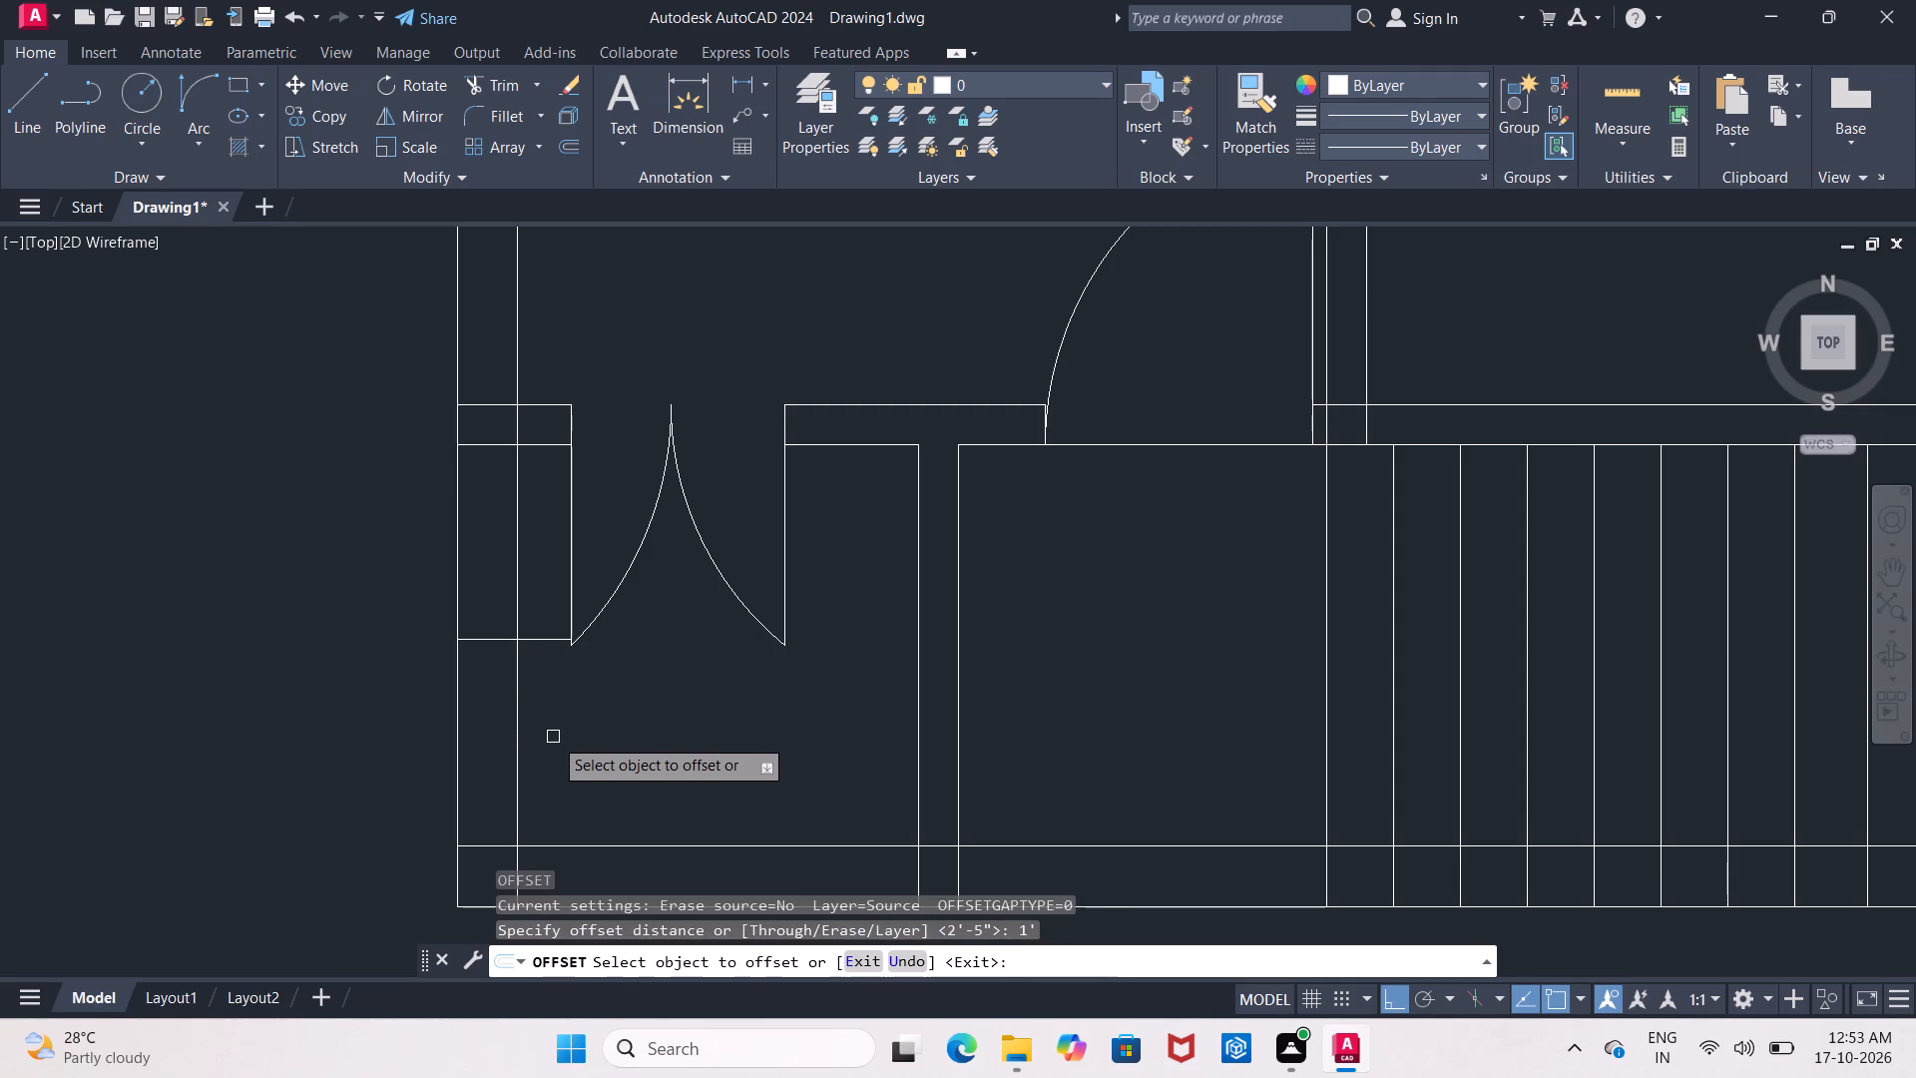
left_click(503, 644)
left_click(490, 584)
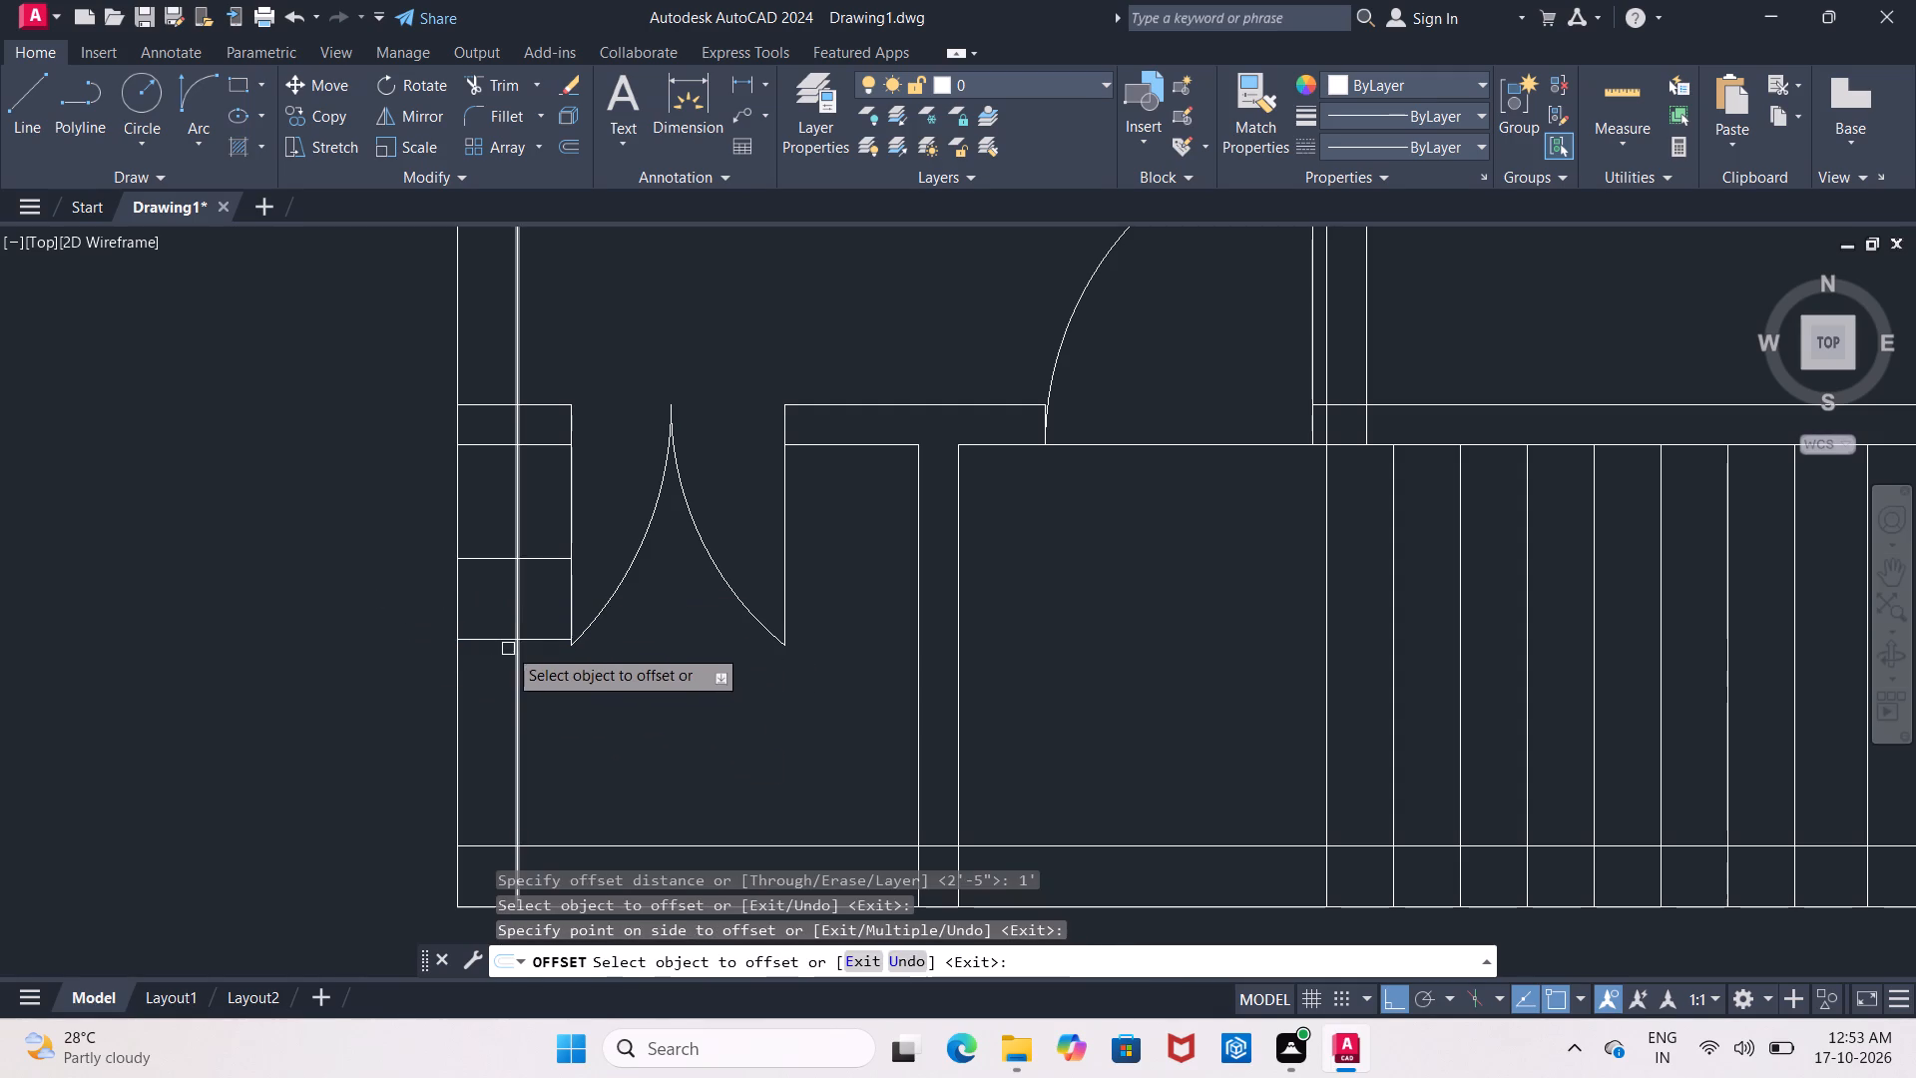
left_click_drag(506, 644, 504, 668)
left_click(511, 763)
key("Escape")
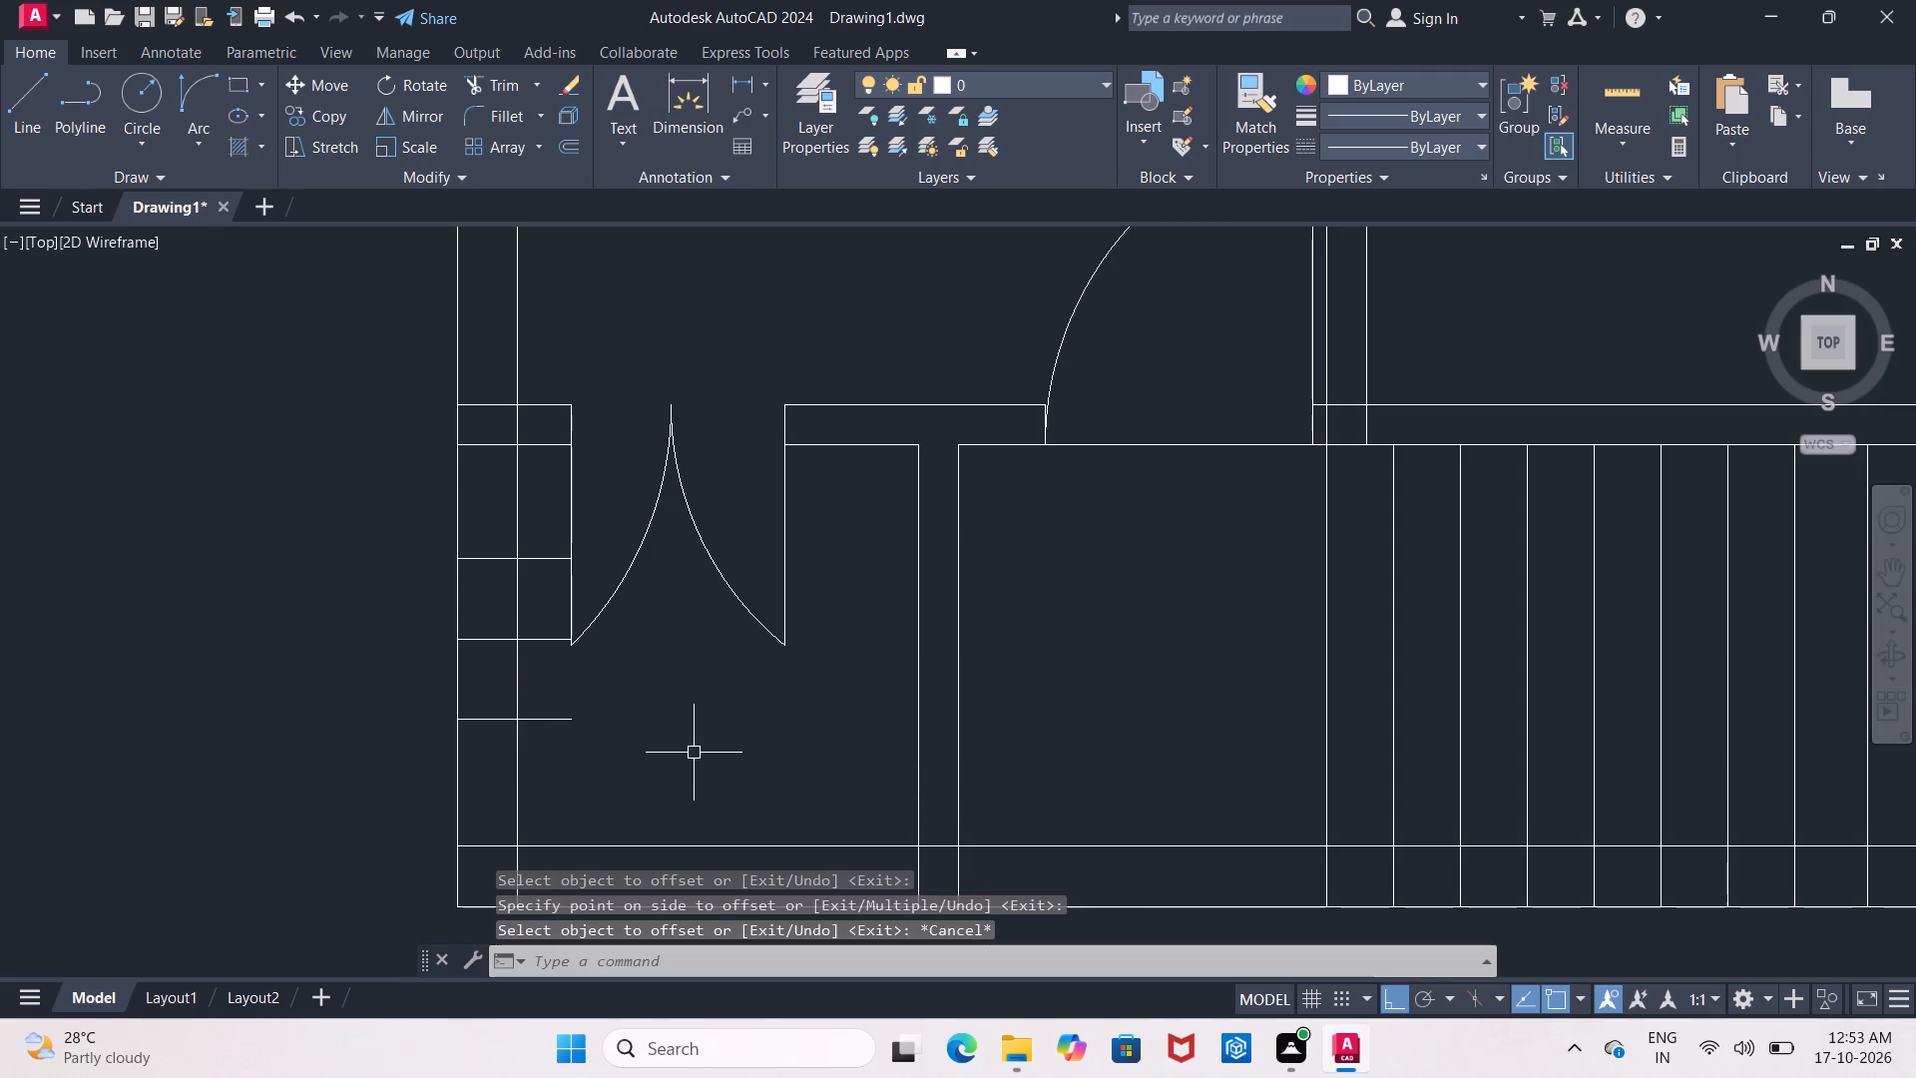
Trim the three horizontal lines in the bottom-left room back to the left wall's inner face.
type("tr")
key("Return")
key("Return")
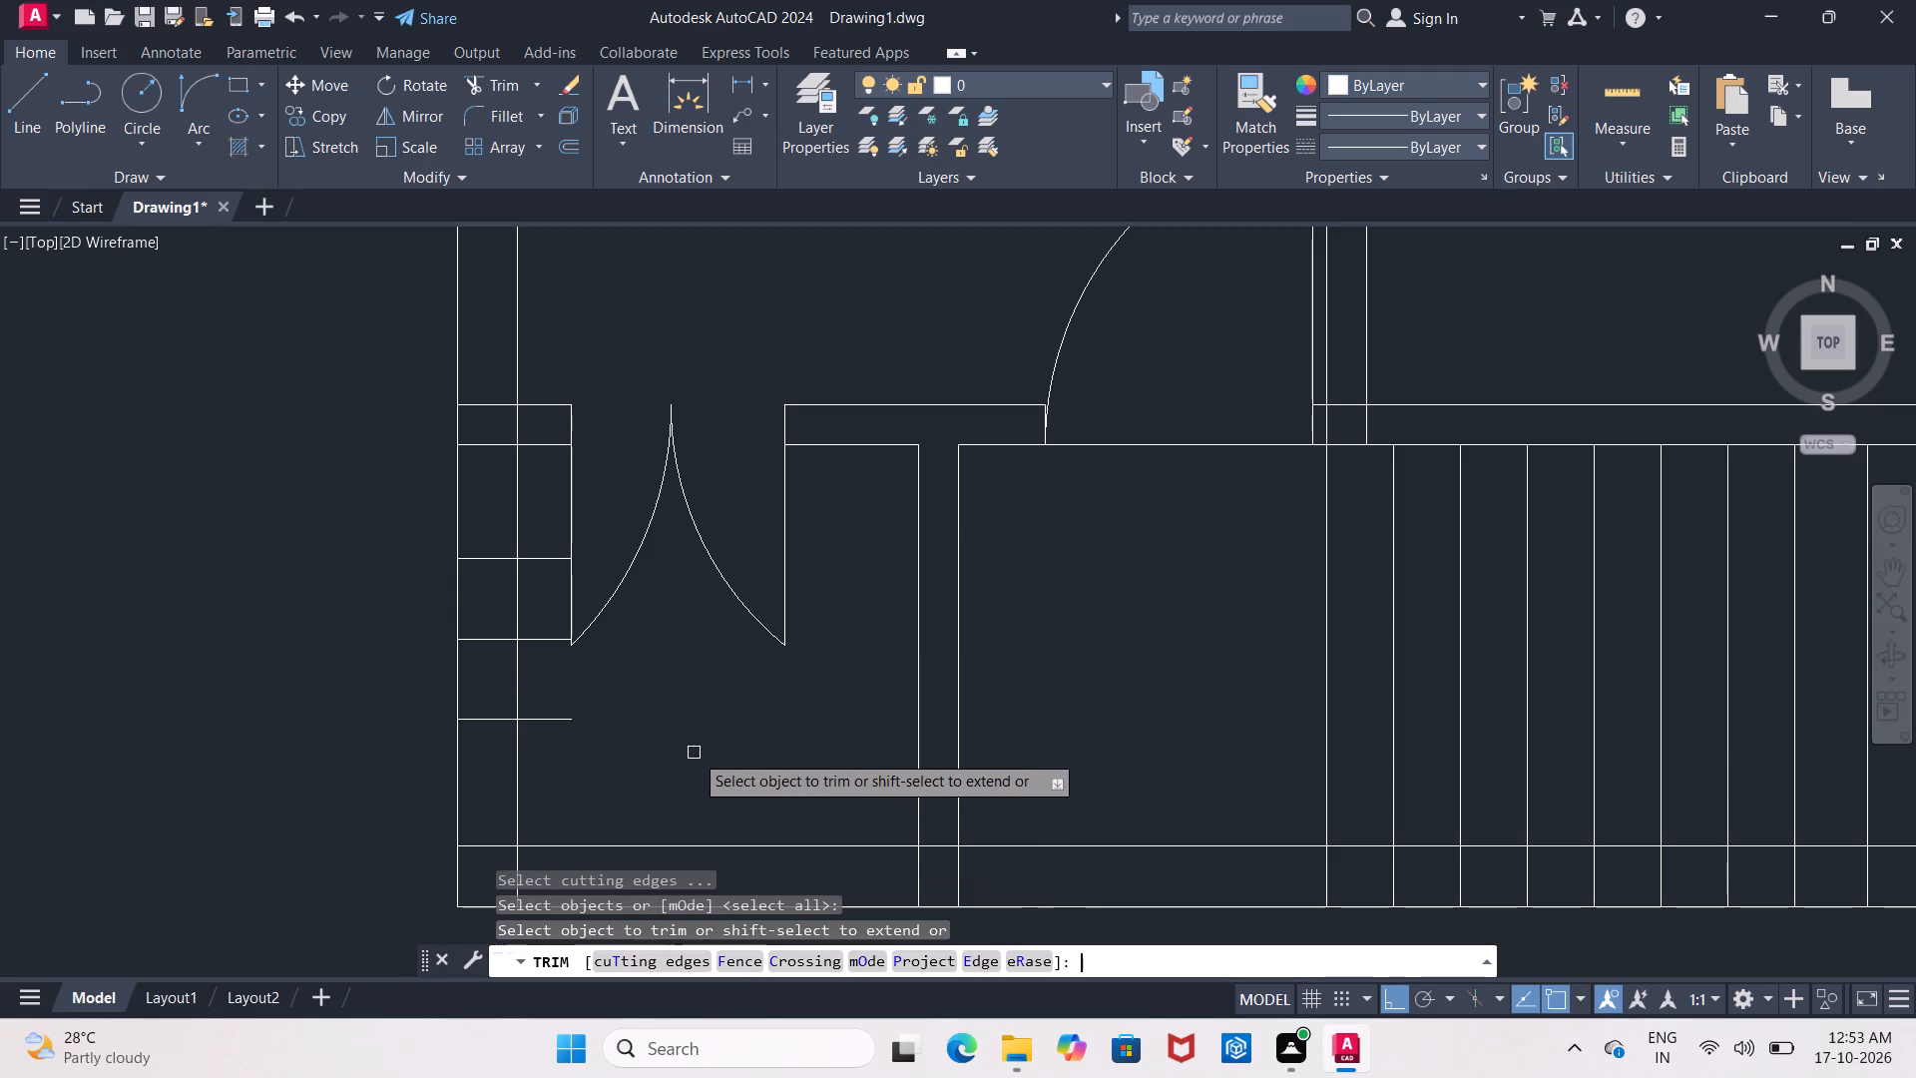
left_click(534, 562)
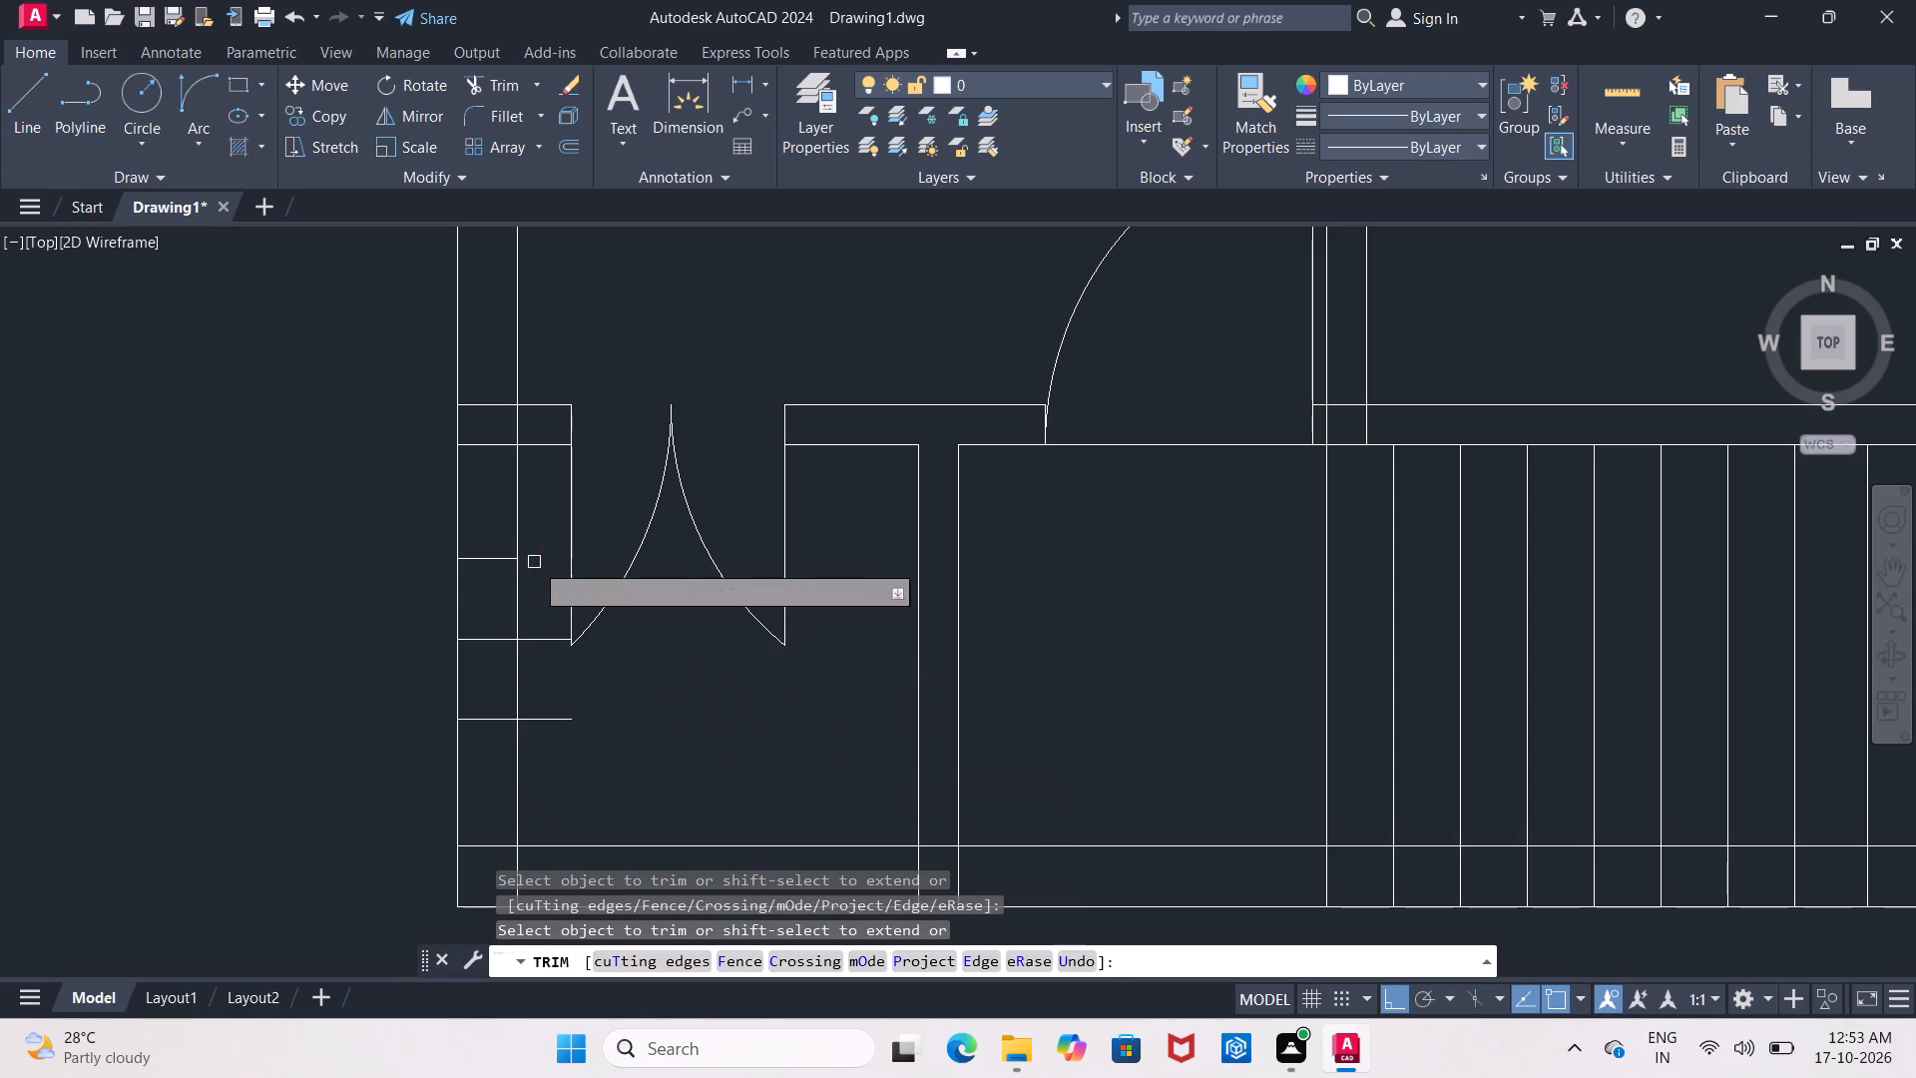
left_click(547, 642)
left_click(550, 717)
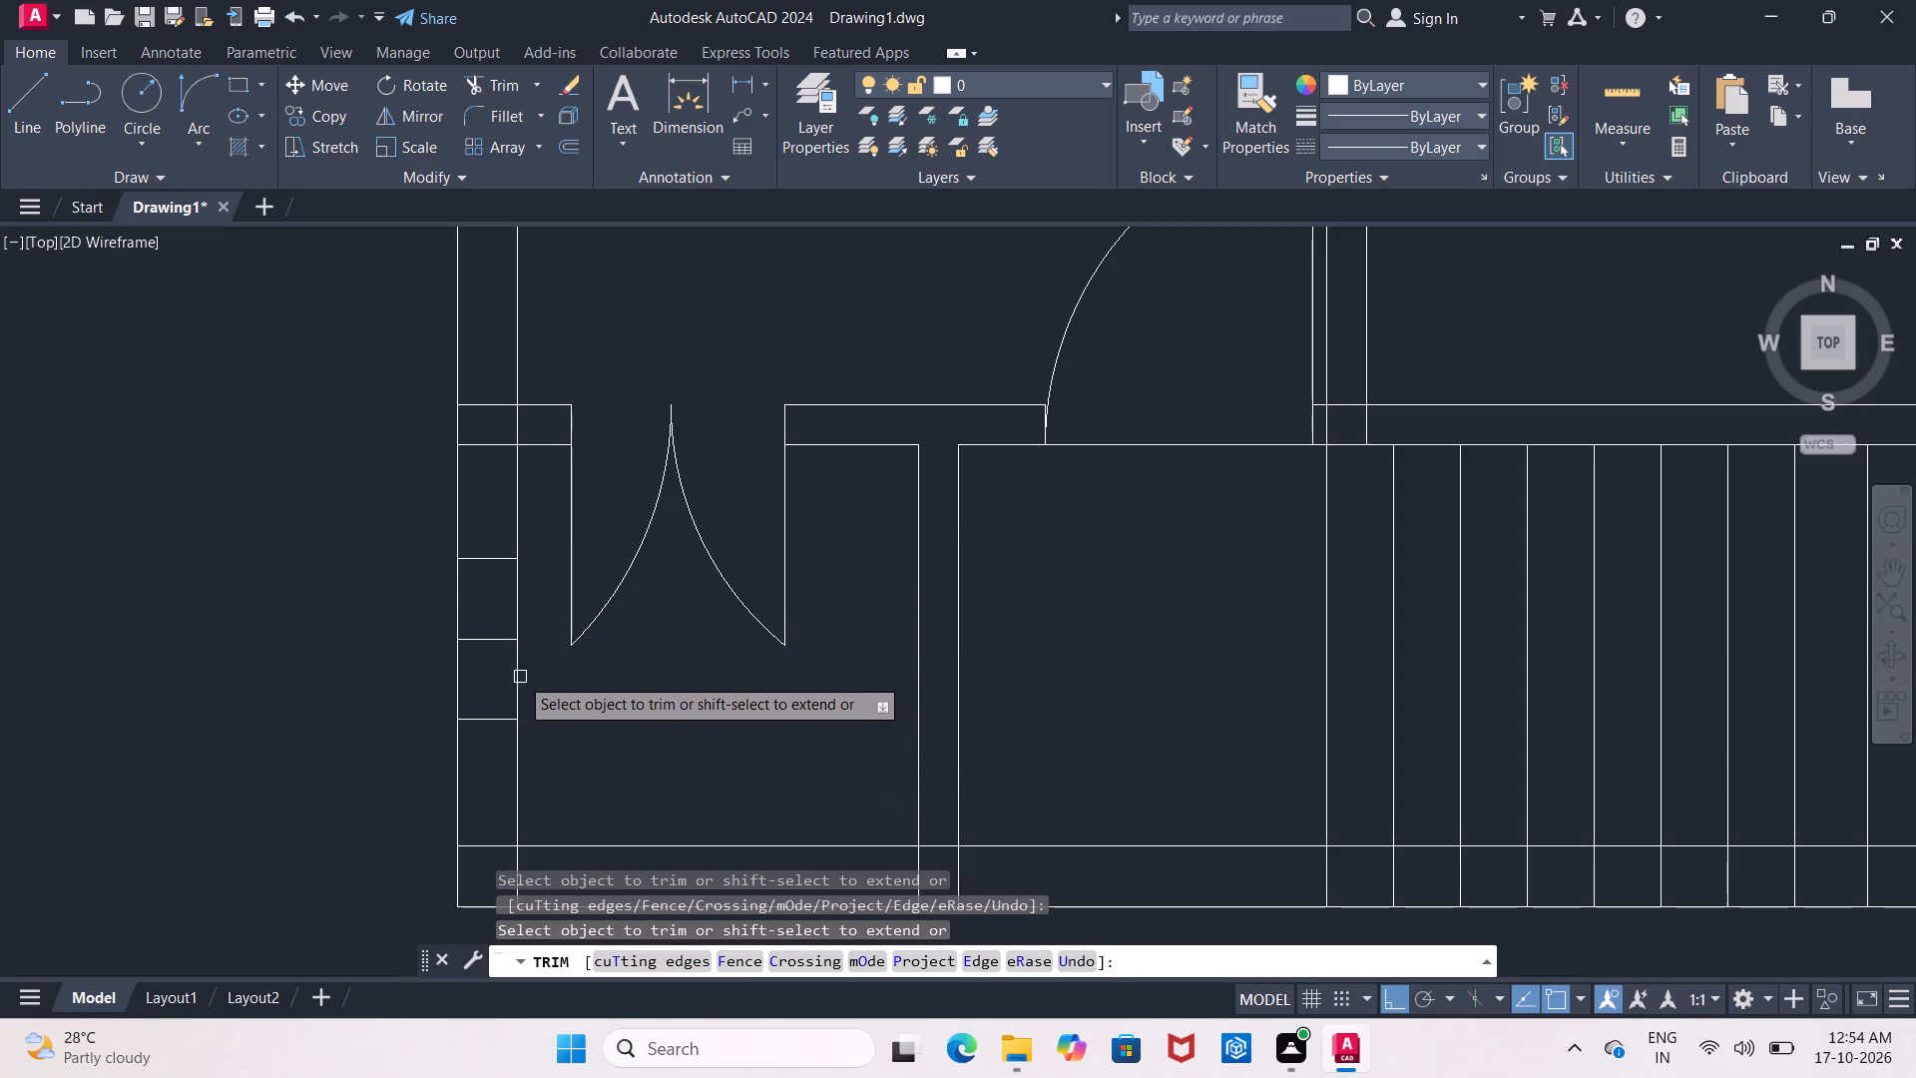
key("Escape")
Delete the middle of the three short lines across the bottom-left room's left wall.
left_click(477, 637)
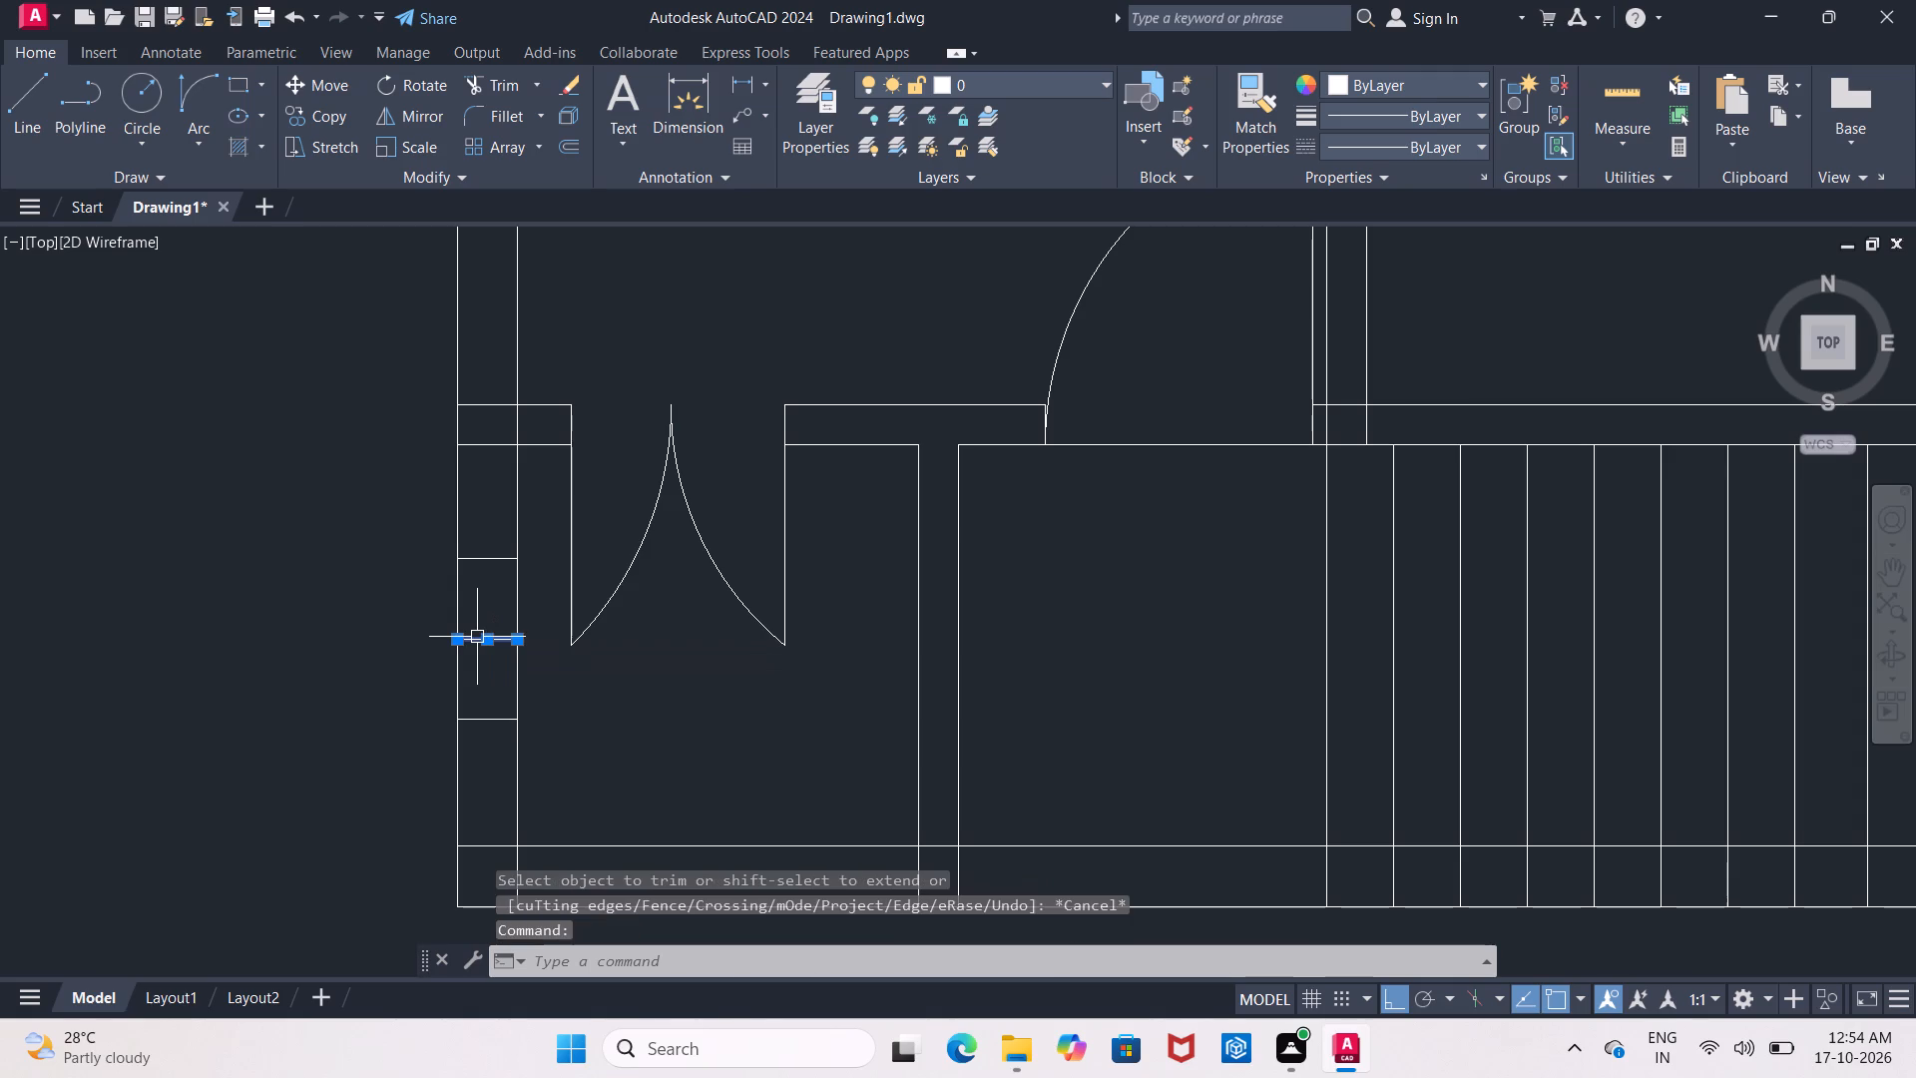
key("Delete")
Switch to Calculator and compute 9 ÷ 2 for centring the opening in the right-hand room above the stairs.
scroll(488, 630, "down", 1)
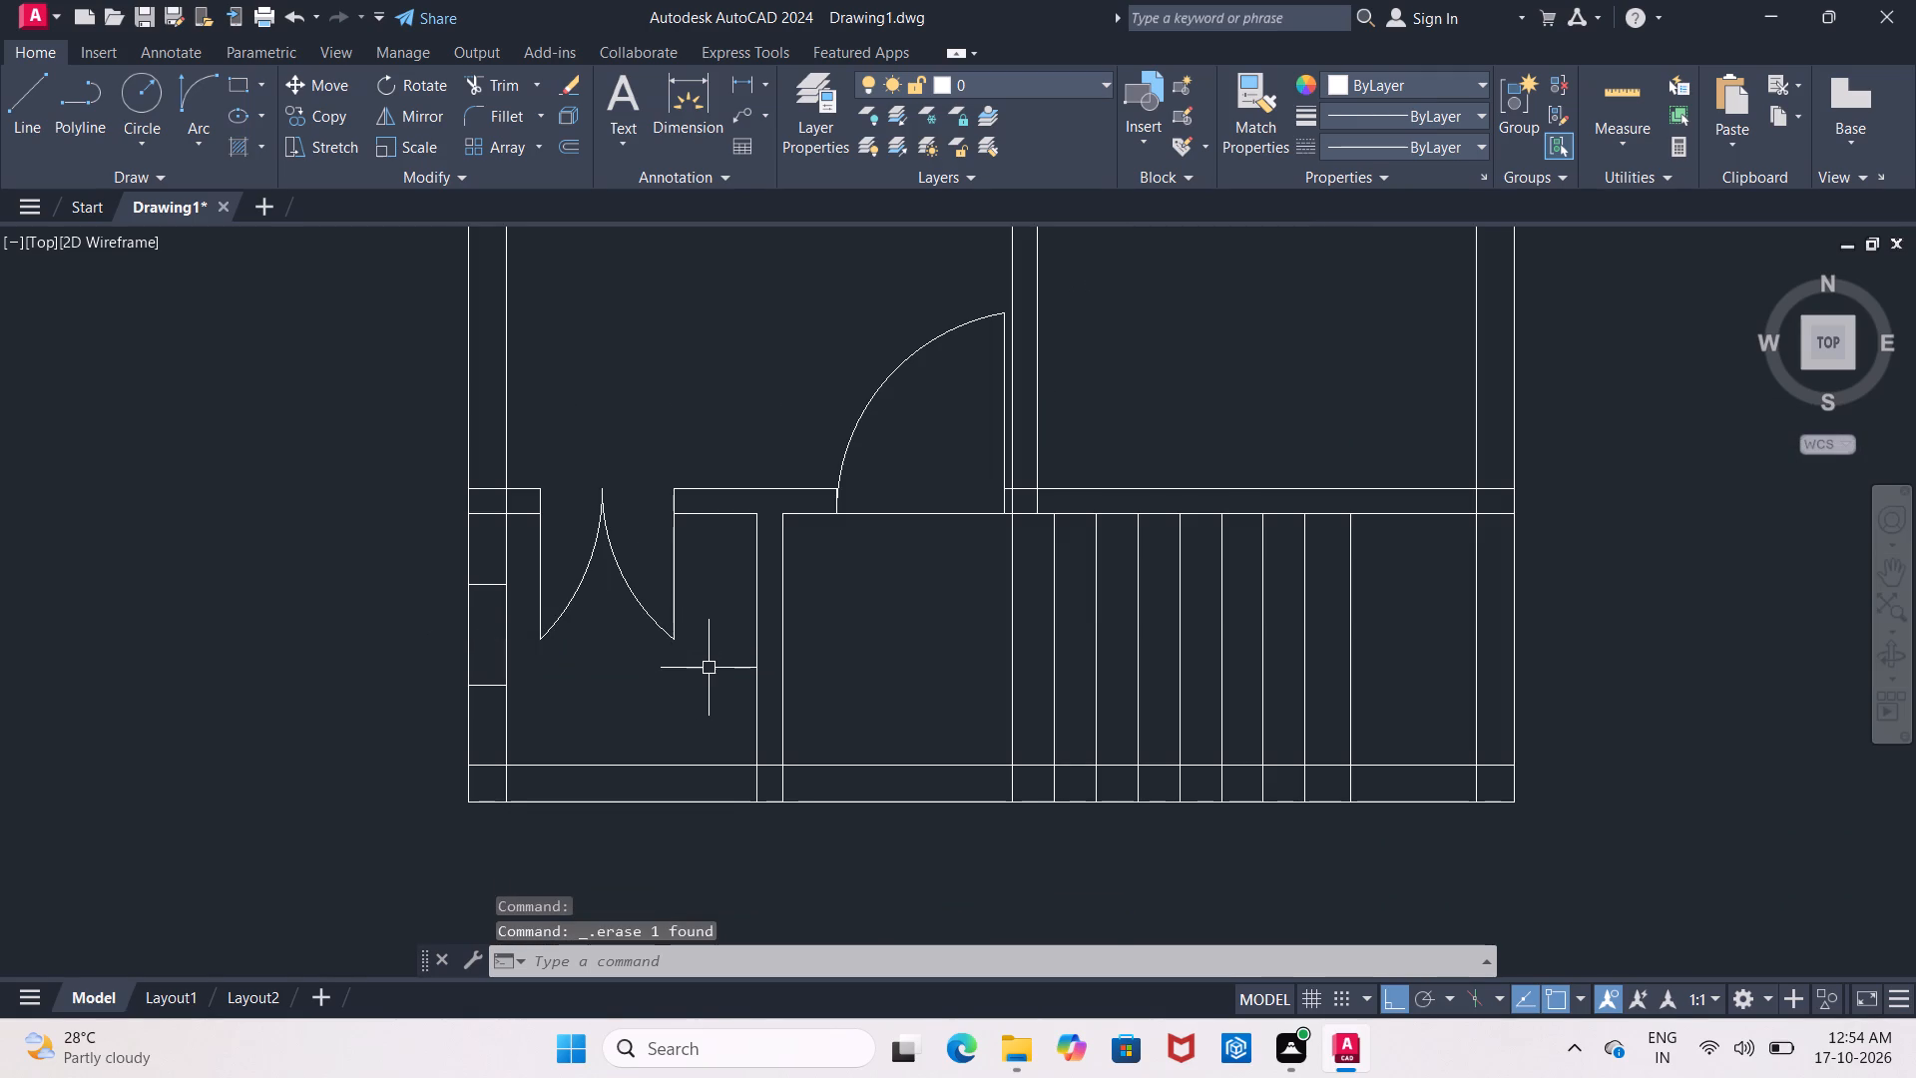
middle_click_drag(709, 668, 527, 662)
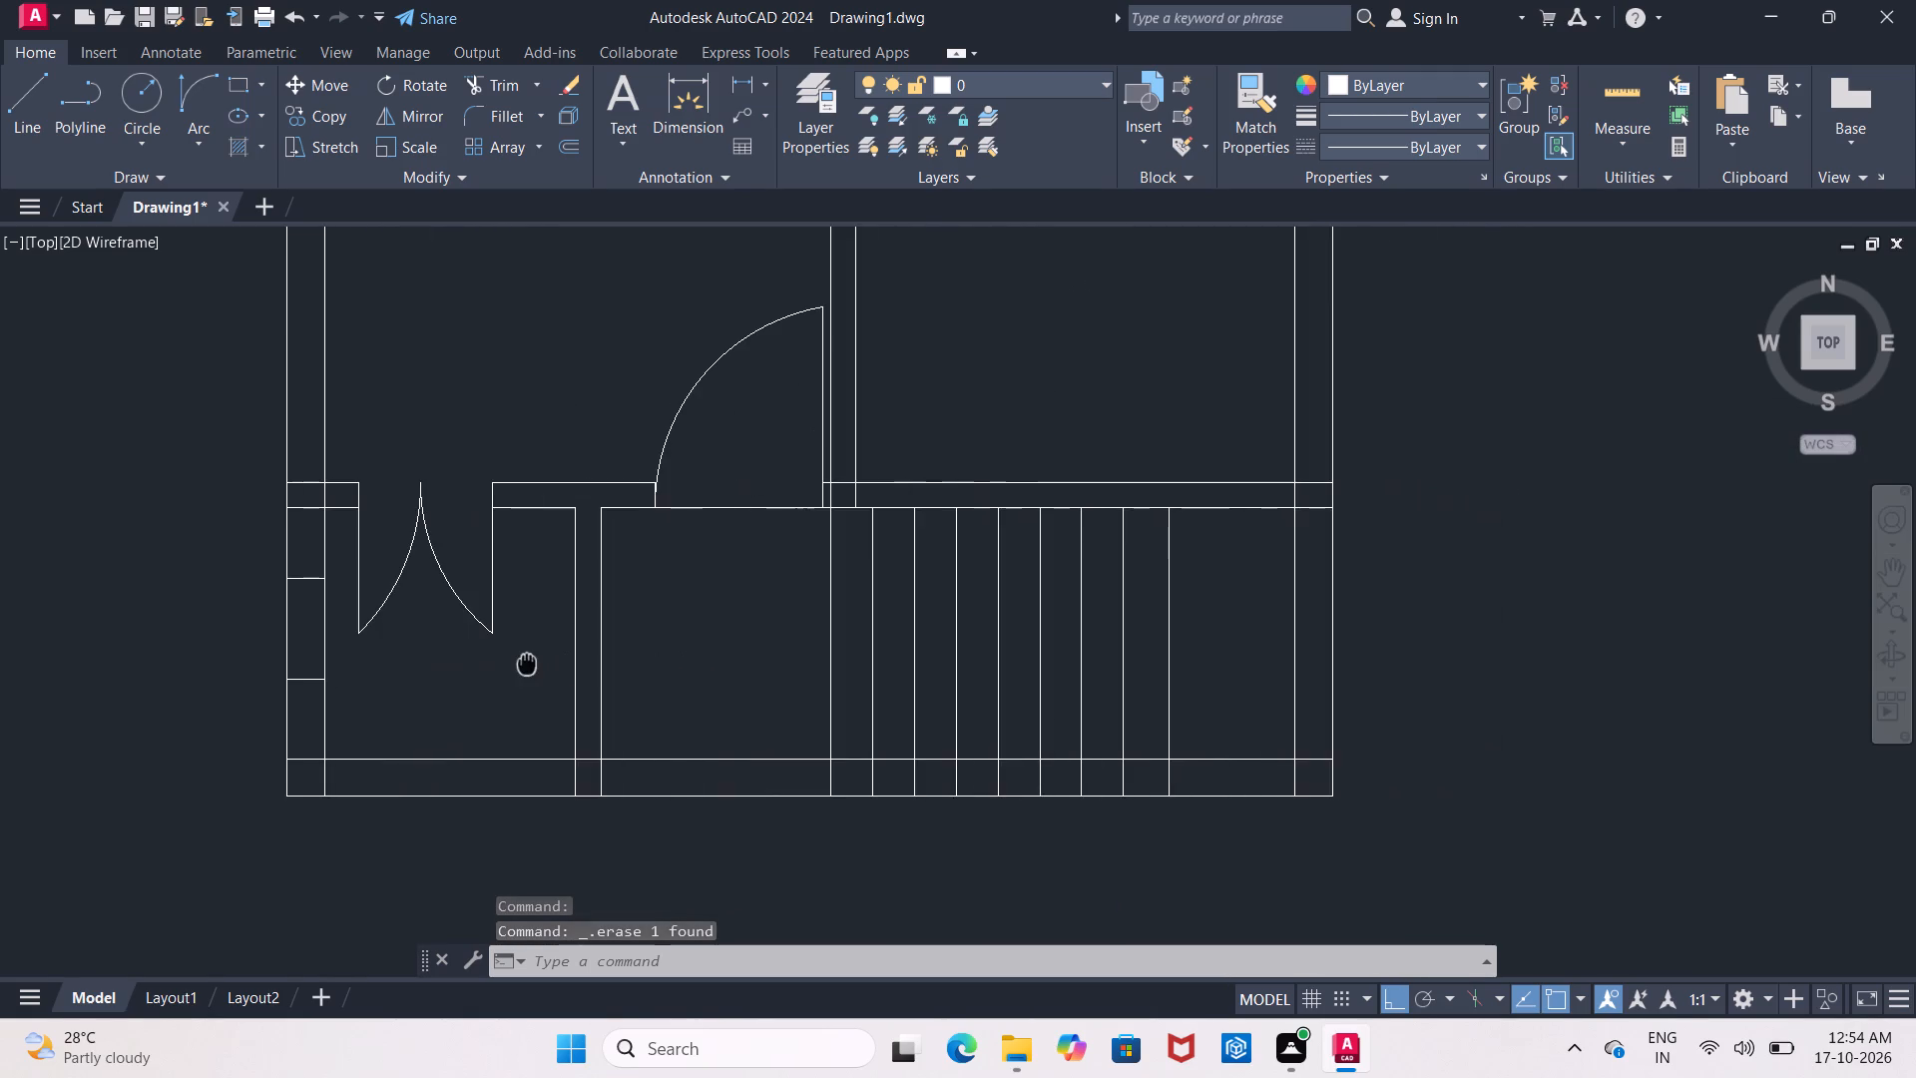
middle_click_drag(527, 662, 521, 662)
scroll(1140, 529, "down", 1)
middle_click_drag(1190, 493, 1002, 581)
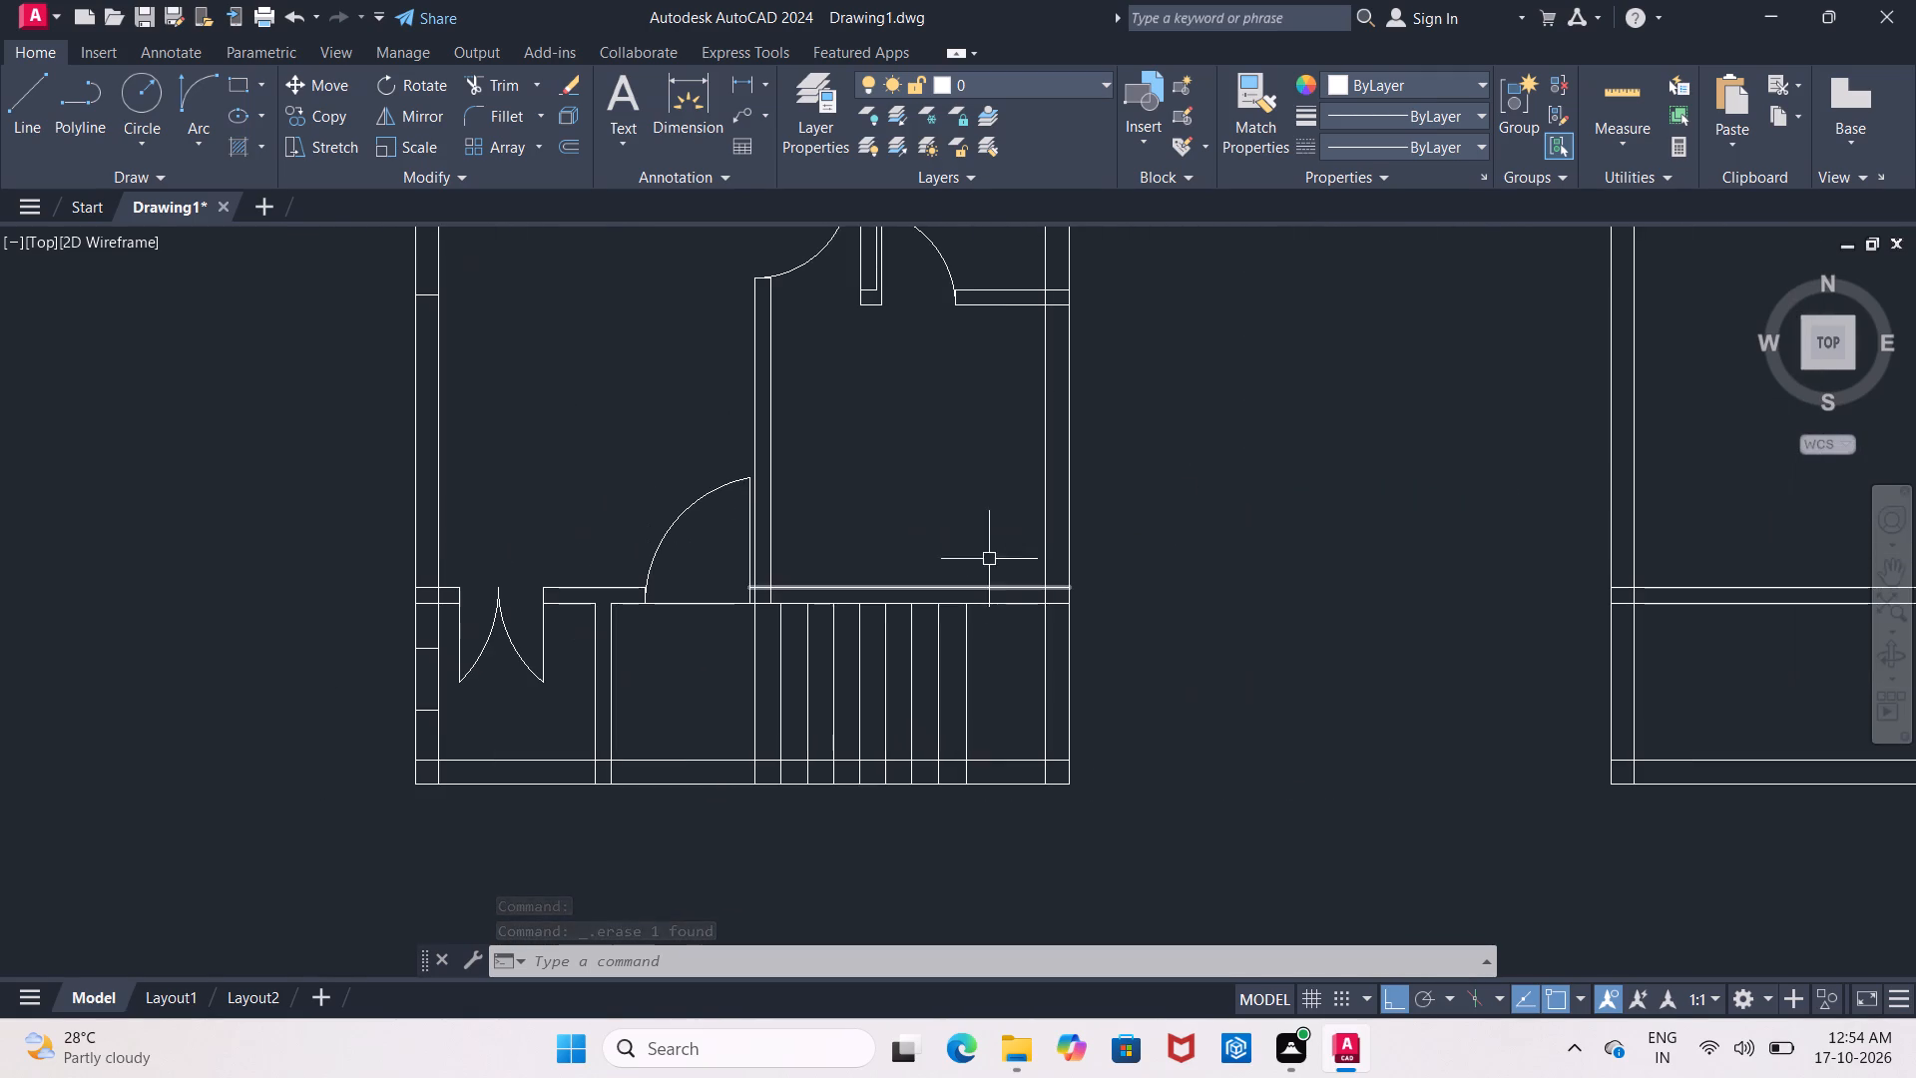
middle_click_drag(1008, 541, 893, 570)
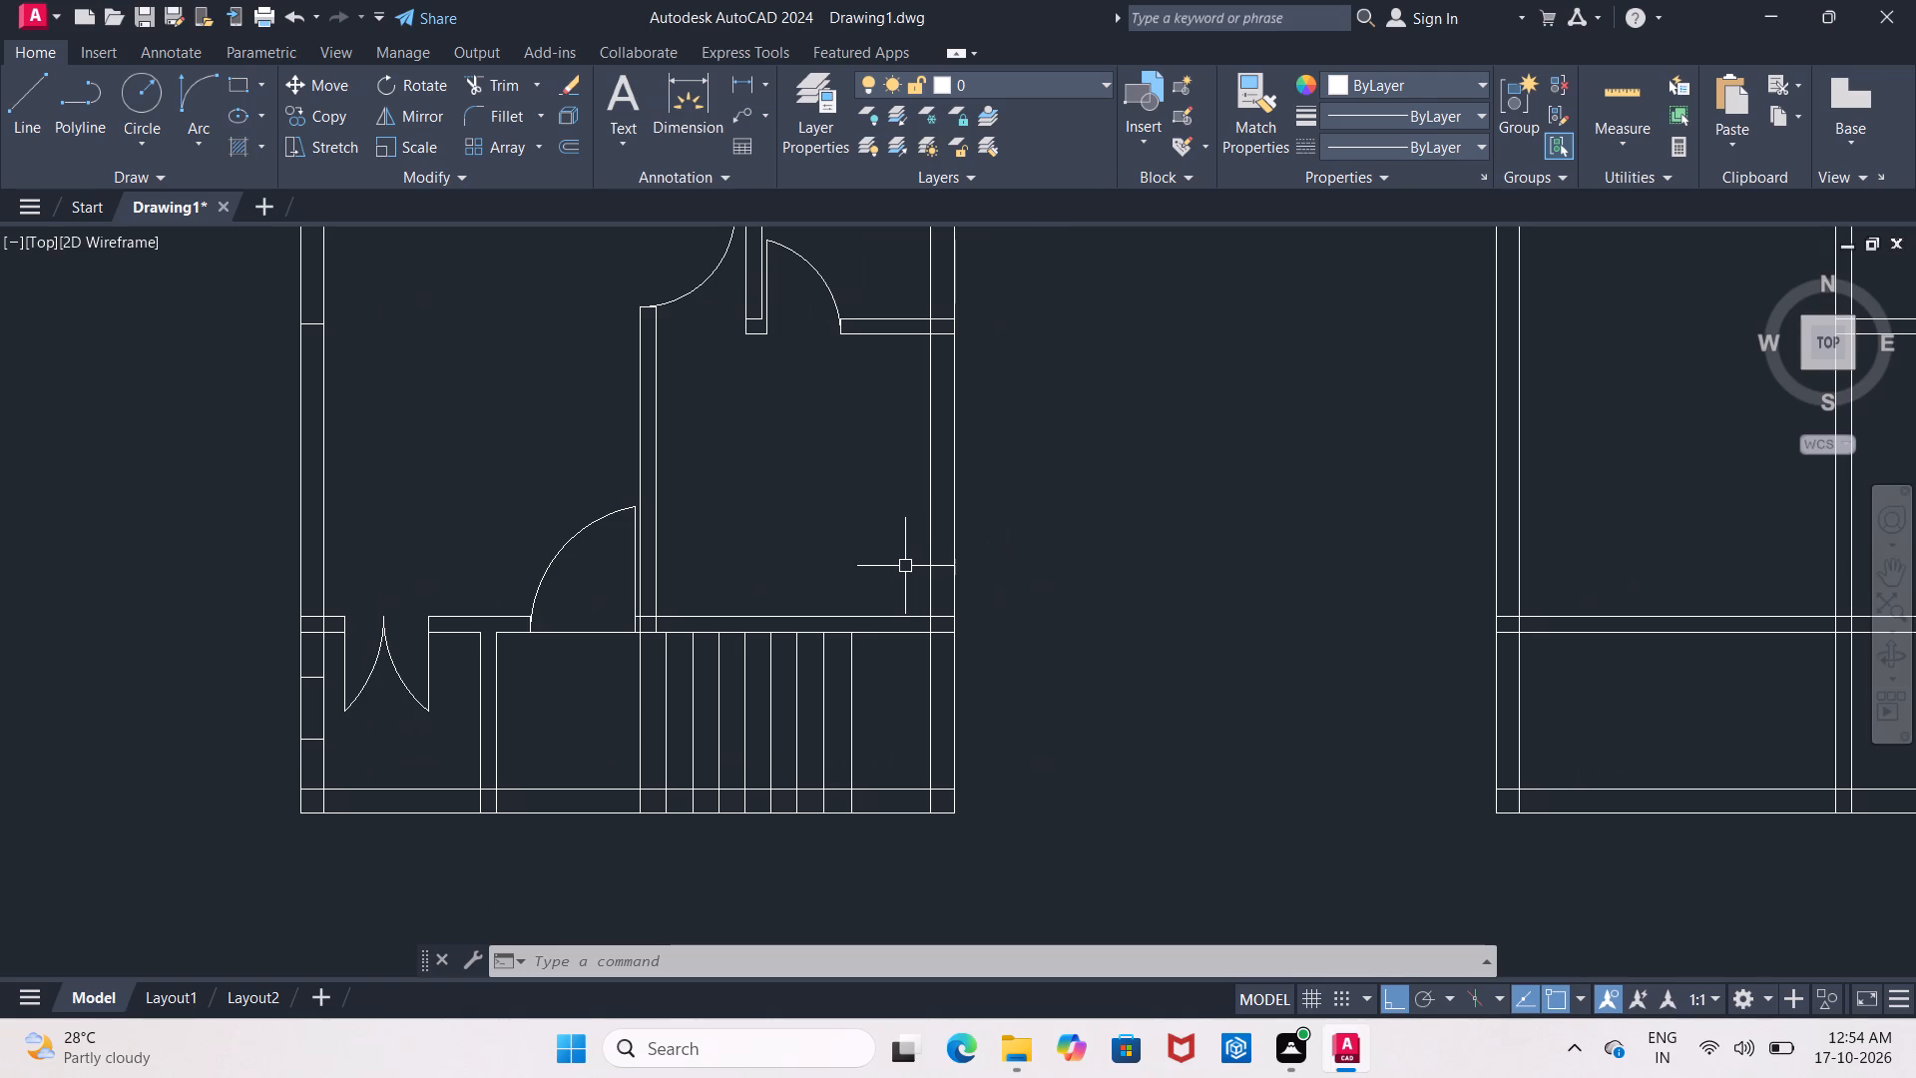
scroll(884, 554, "up", 1)
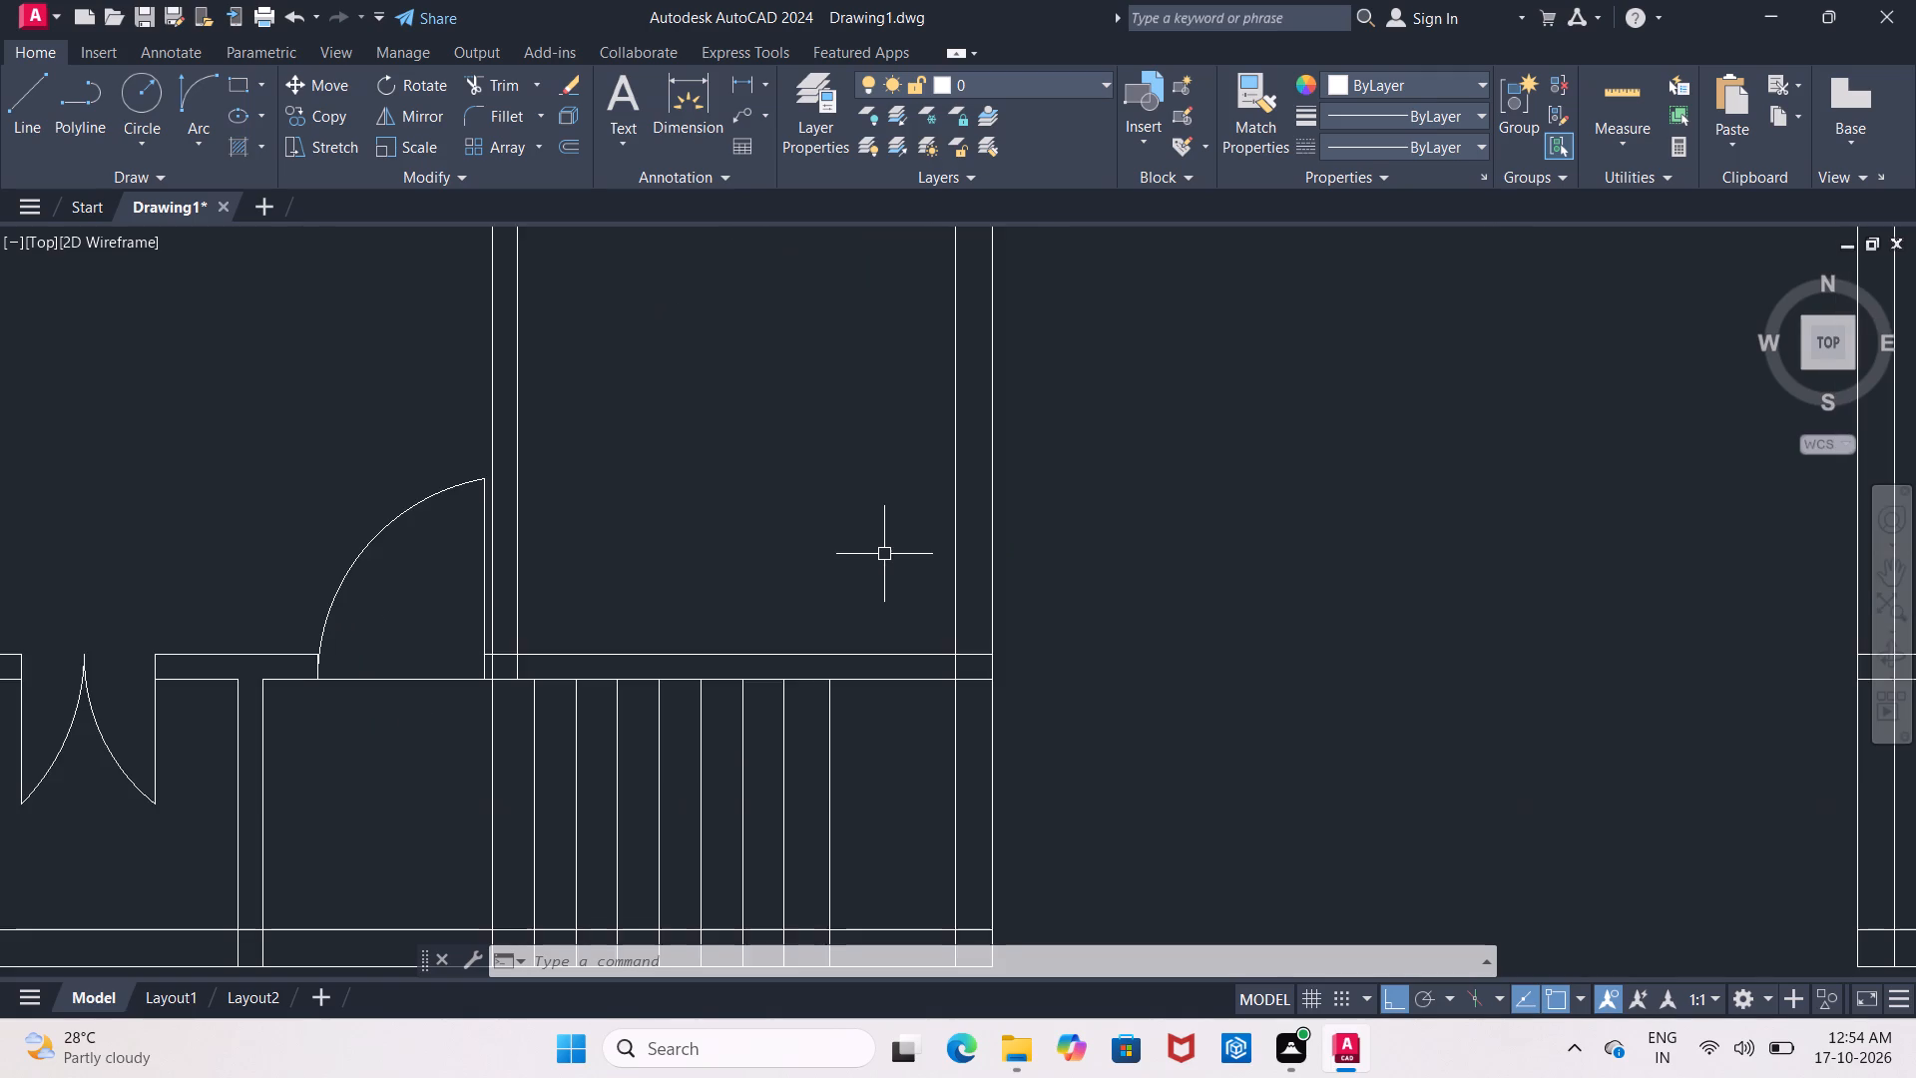
scroll(876, 556, "down", 1)
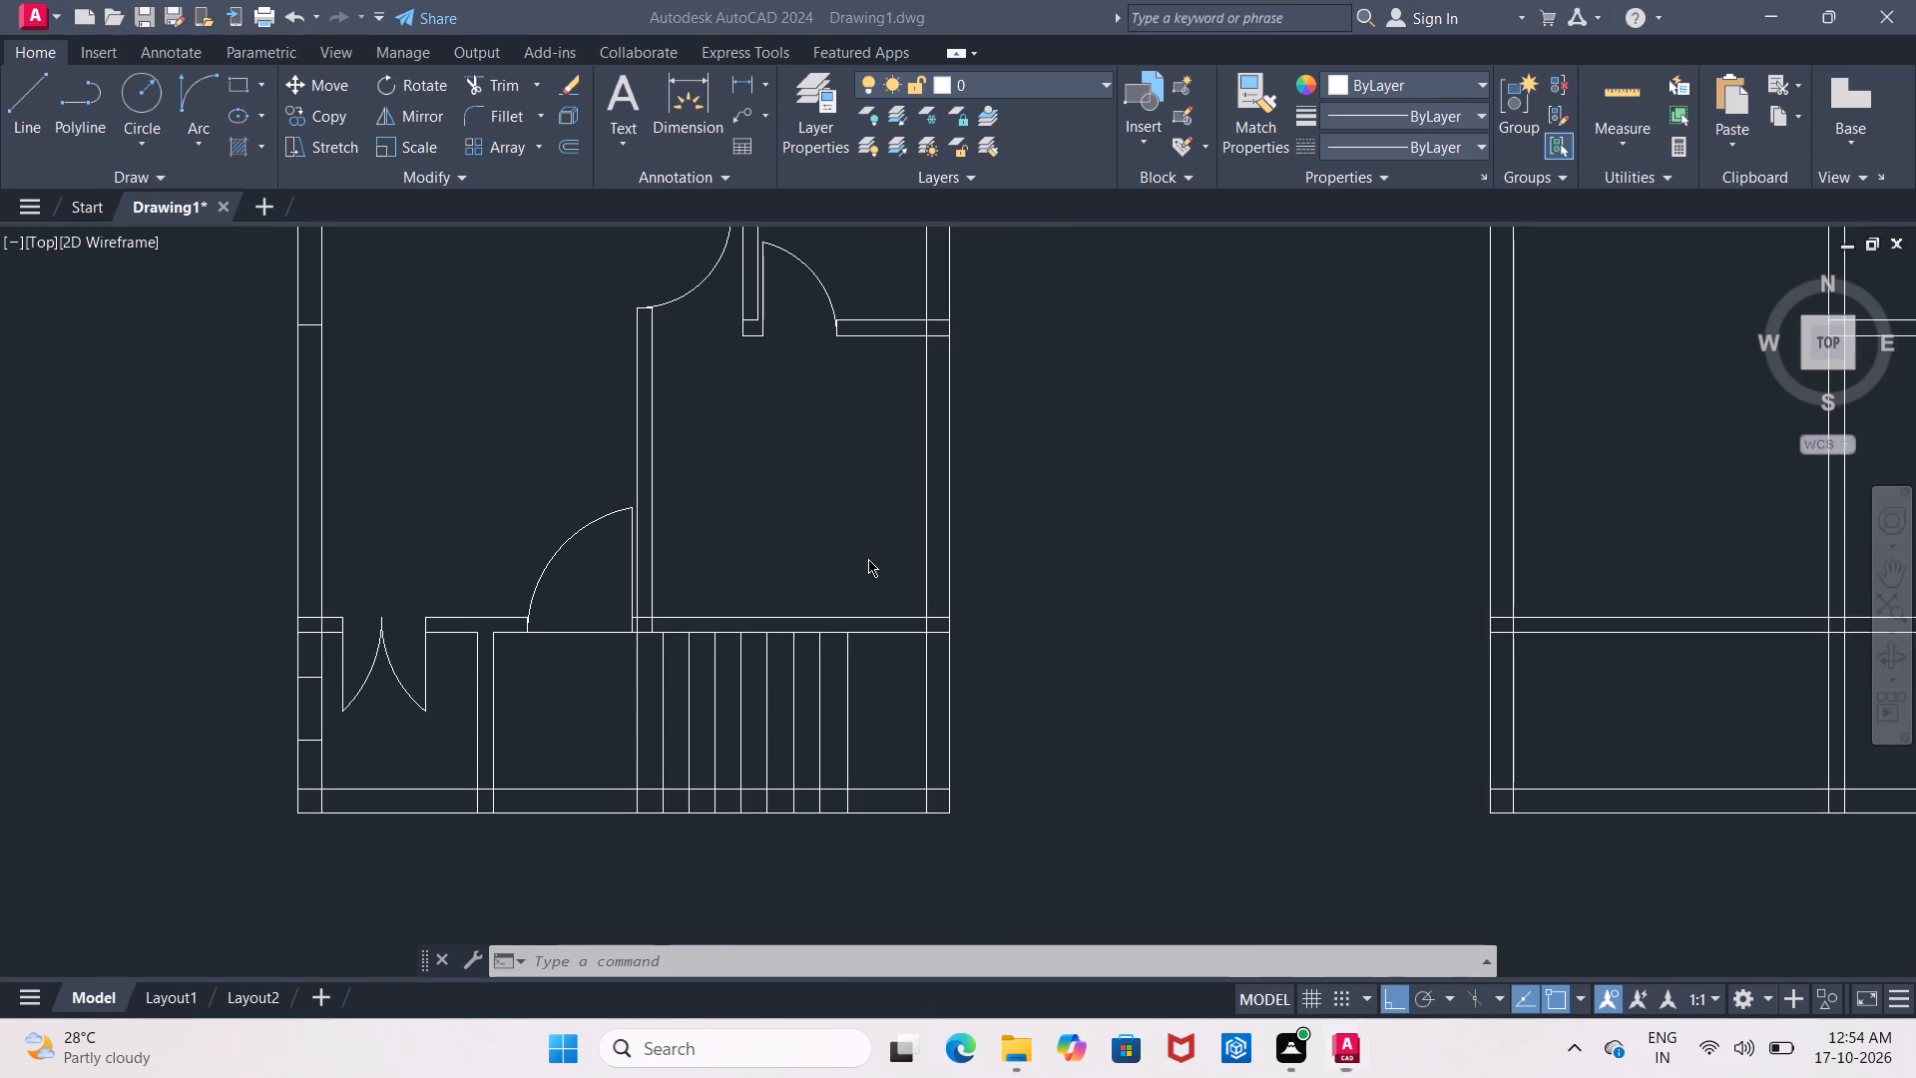
key("9")
type("/2")
key("Return")
left_click(1675, 114)
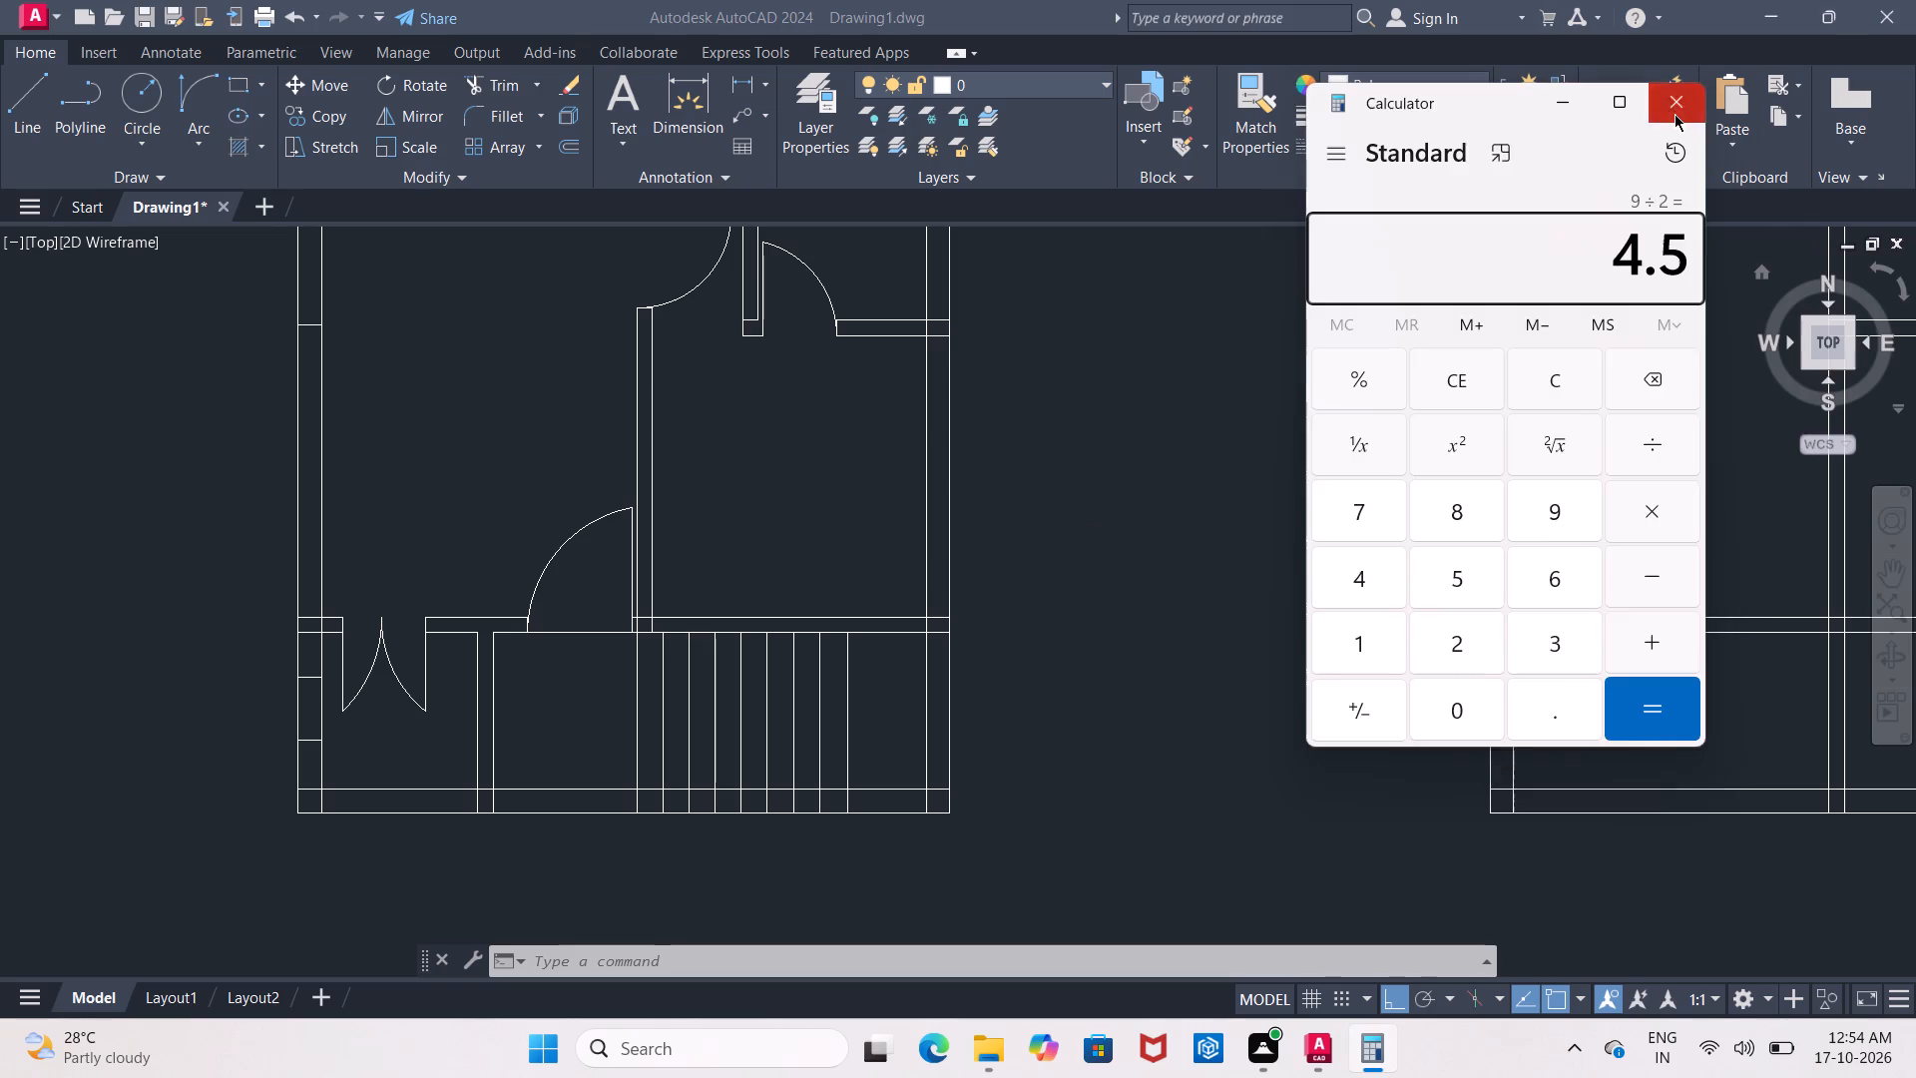
Offset the upper line of the wall above the stairs 4'5" upward into the right-hand room.
key("o")
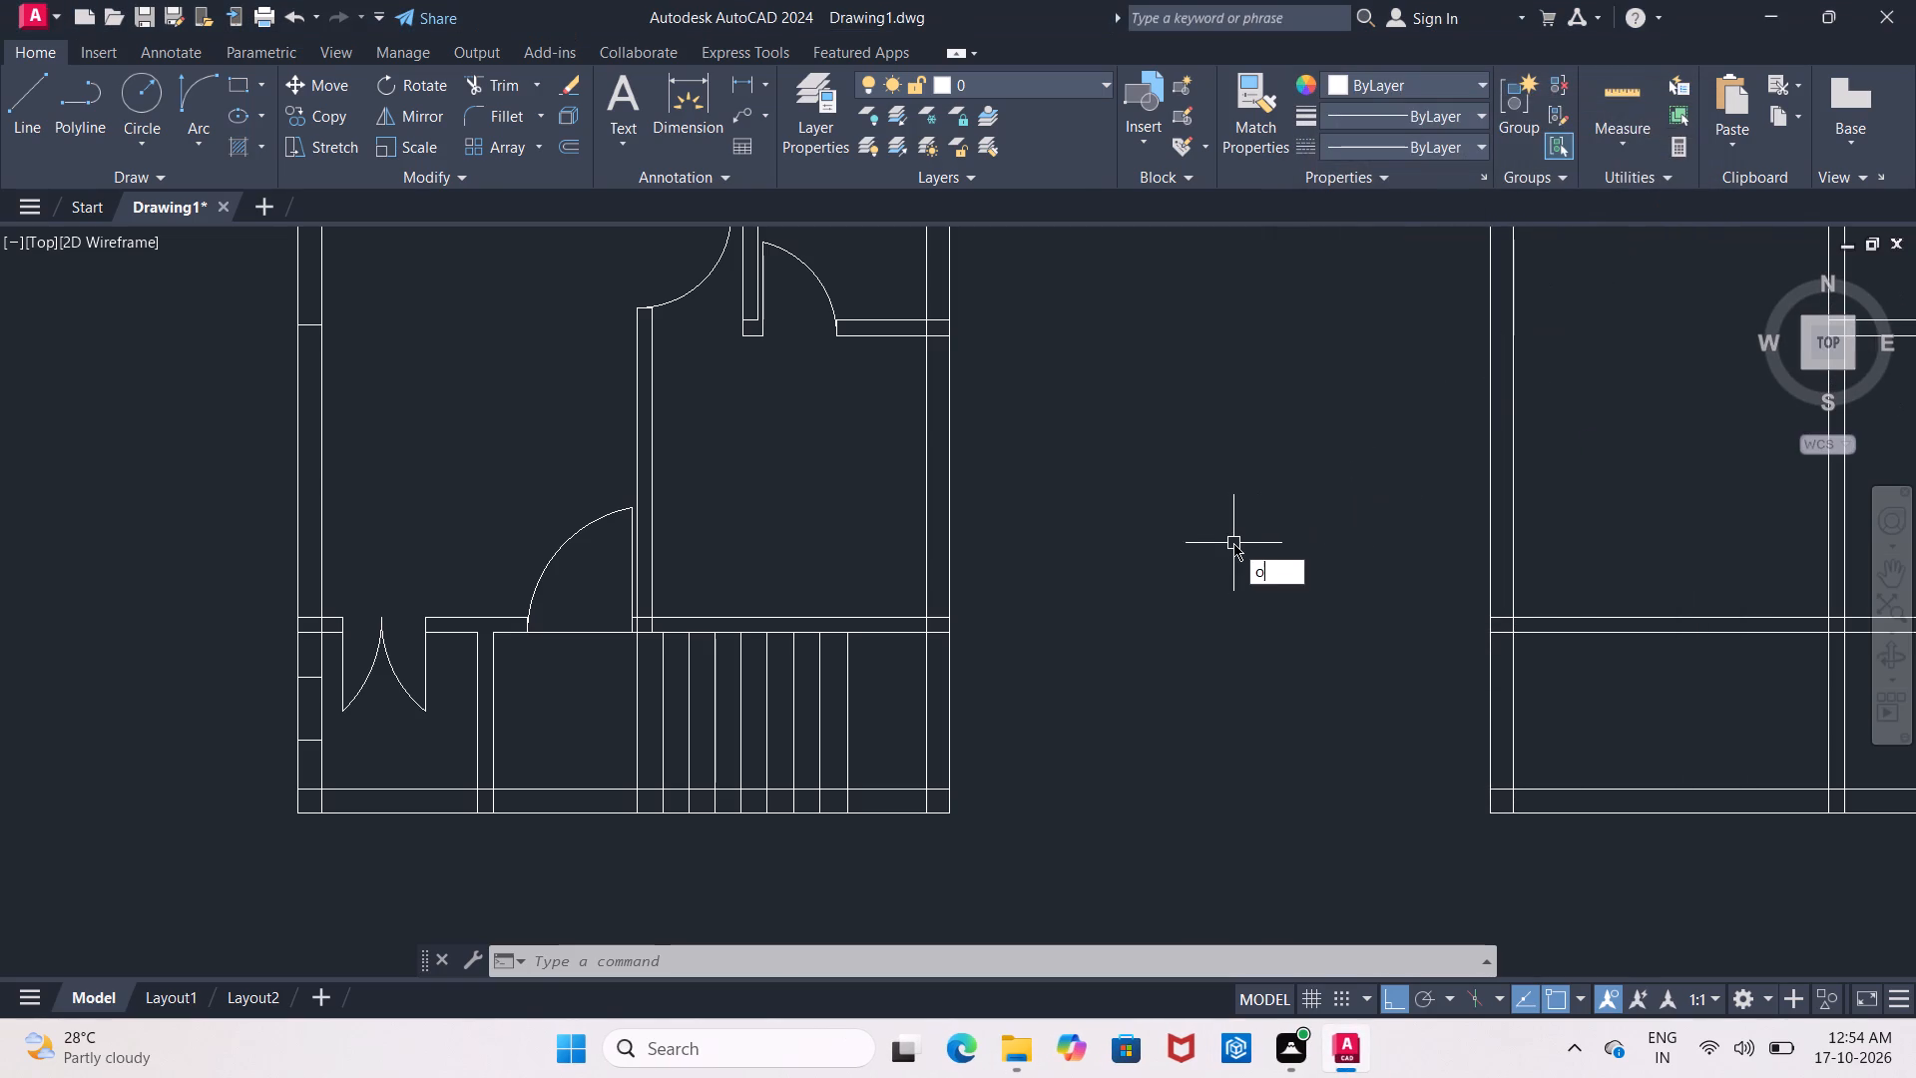
key("Return")
type("4'5\"")
key("Return")
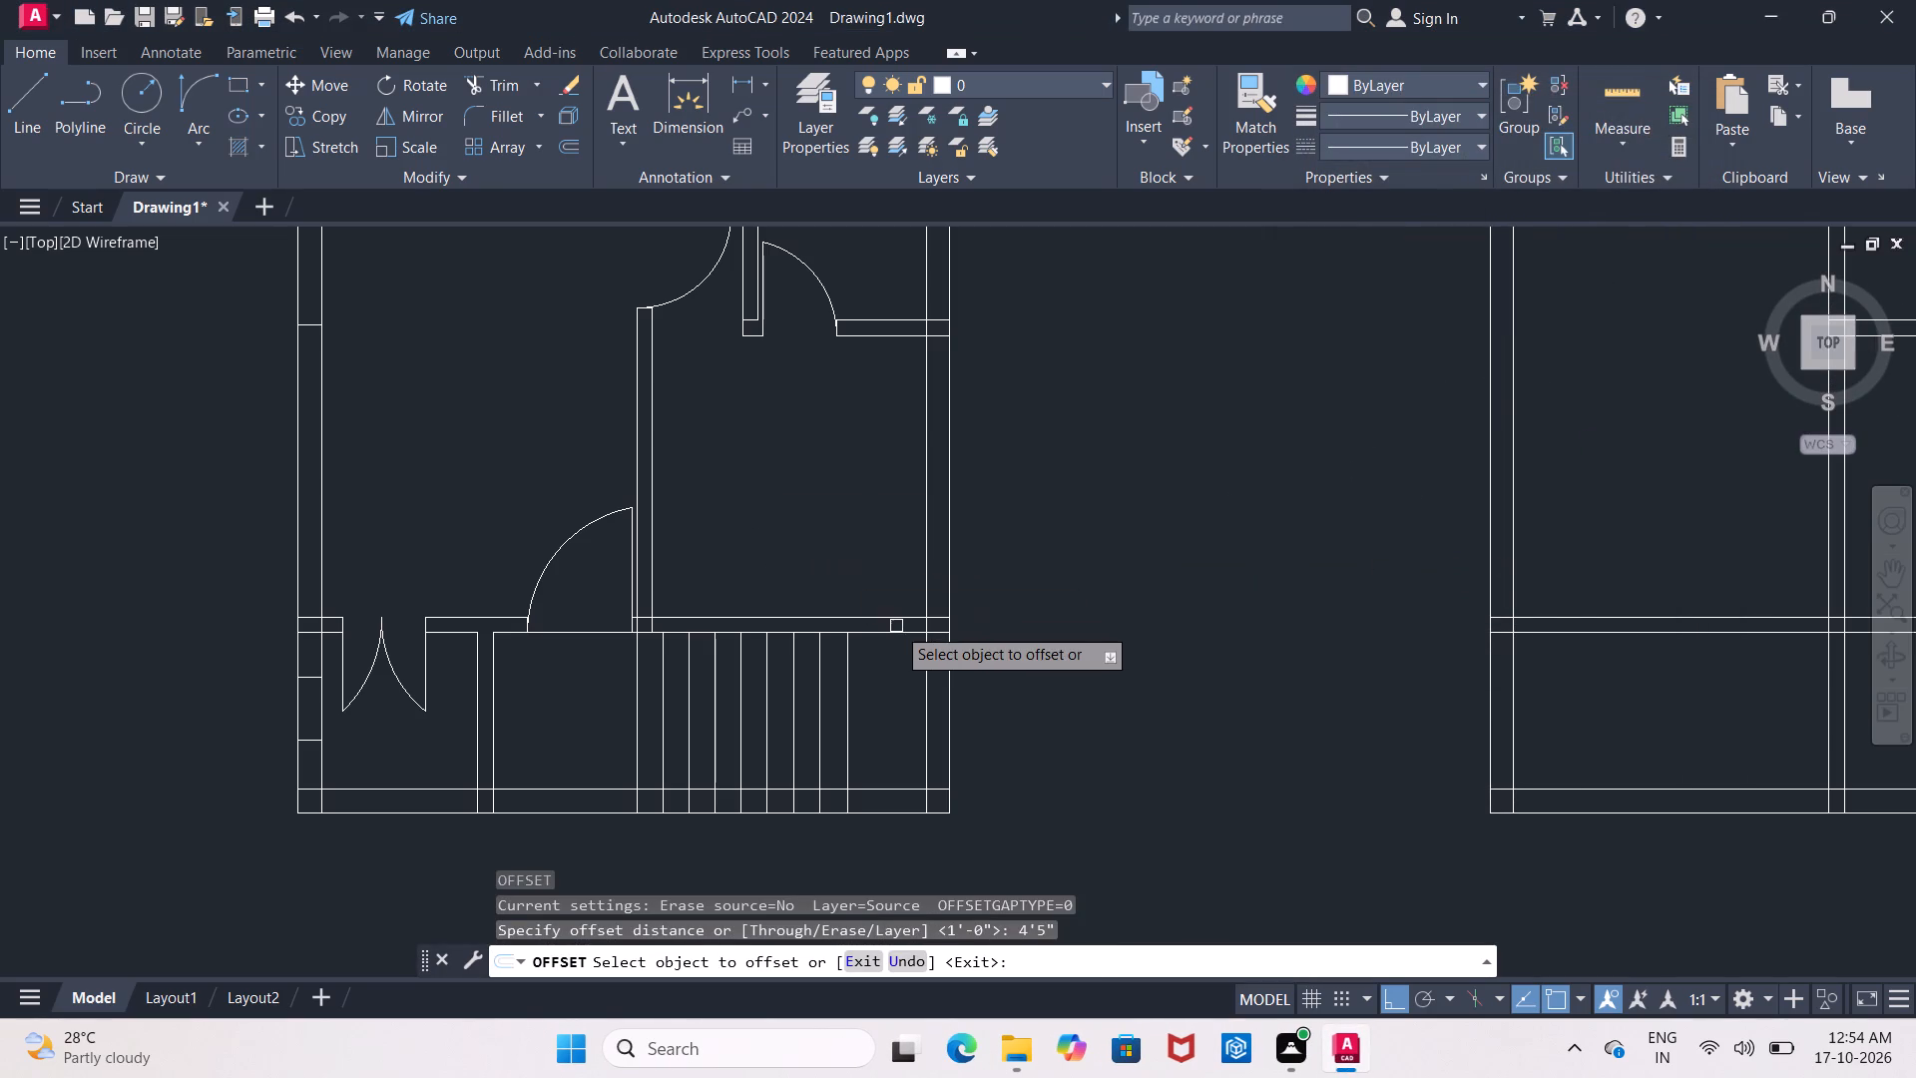
left_click(895, 617)
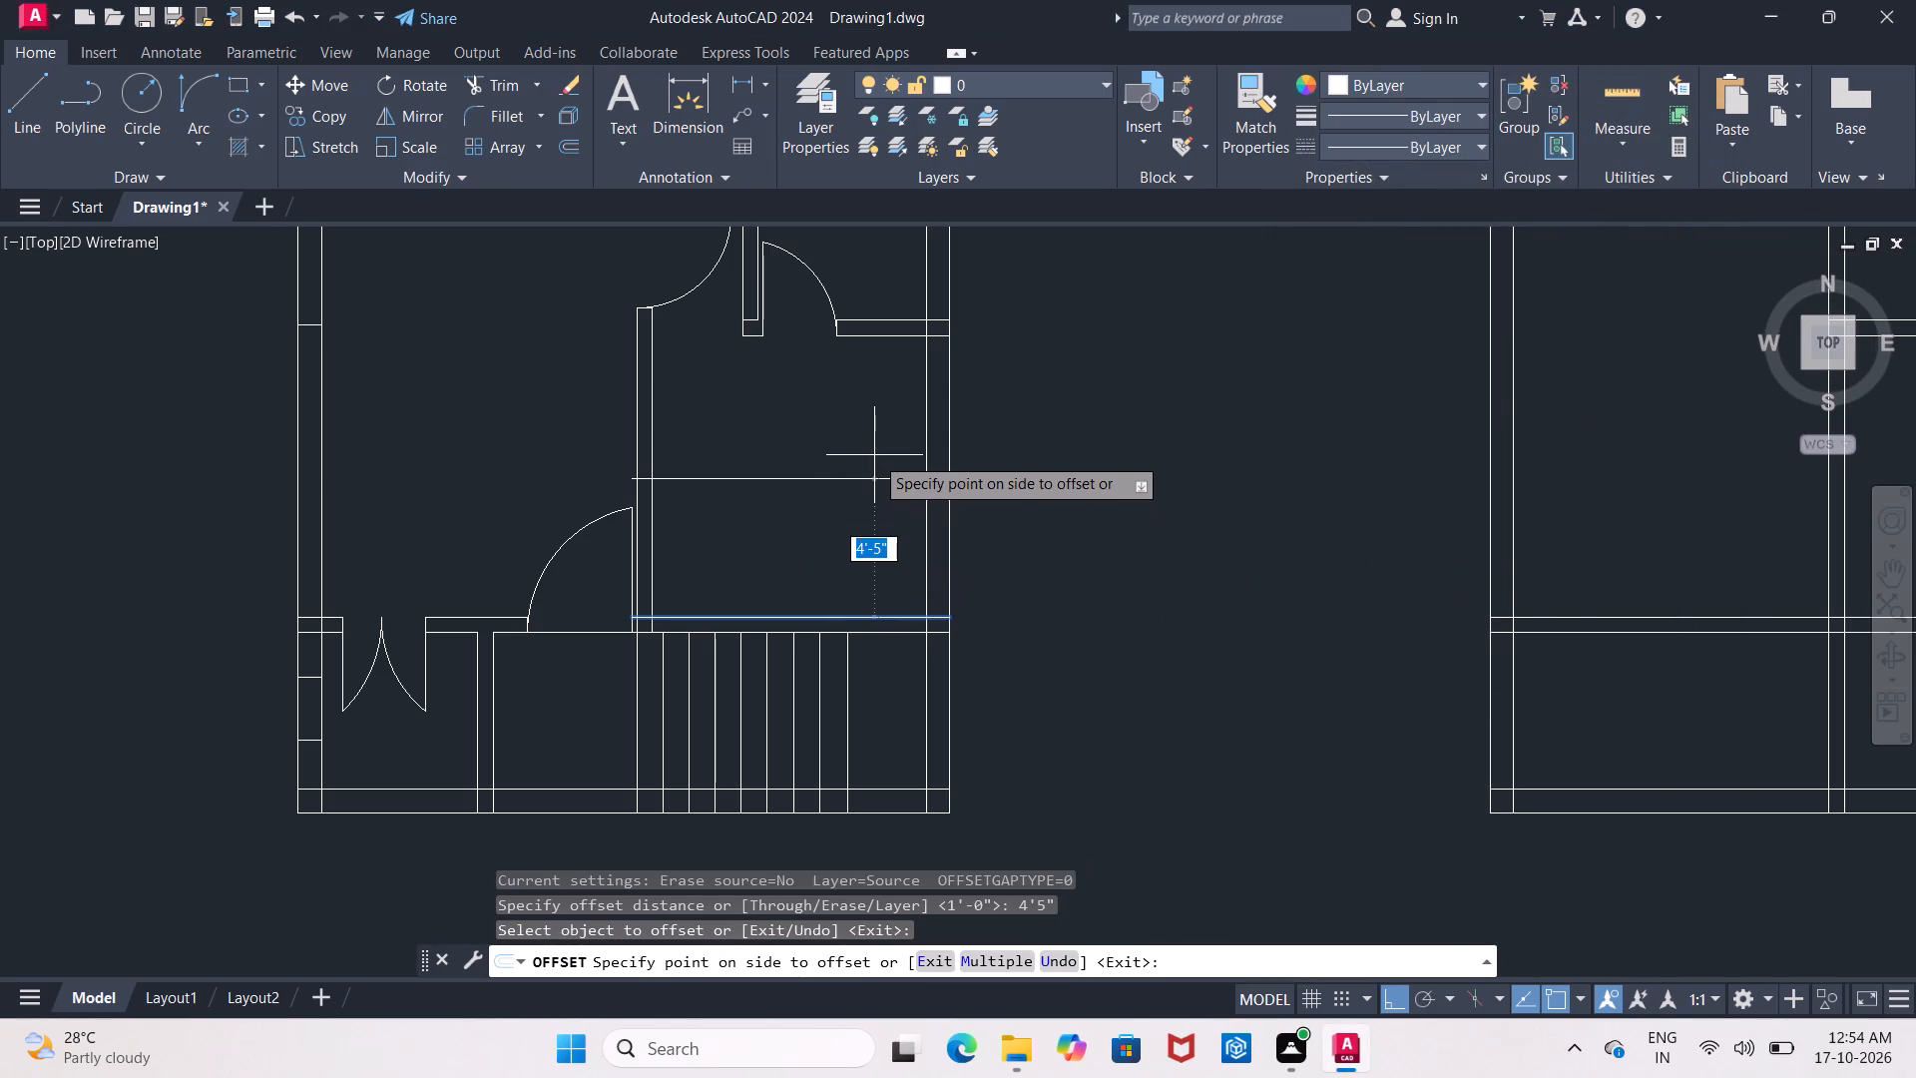
left_click(874, 455)
key("Return")
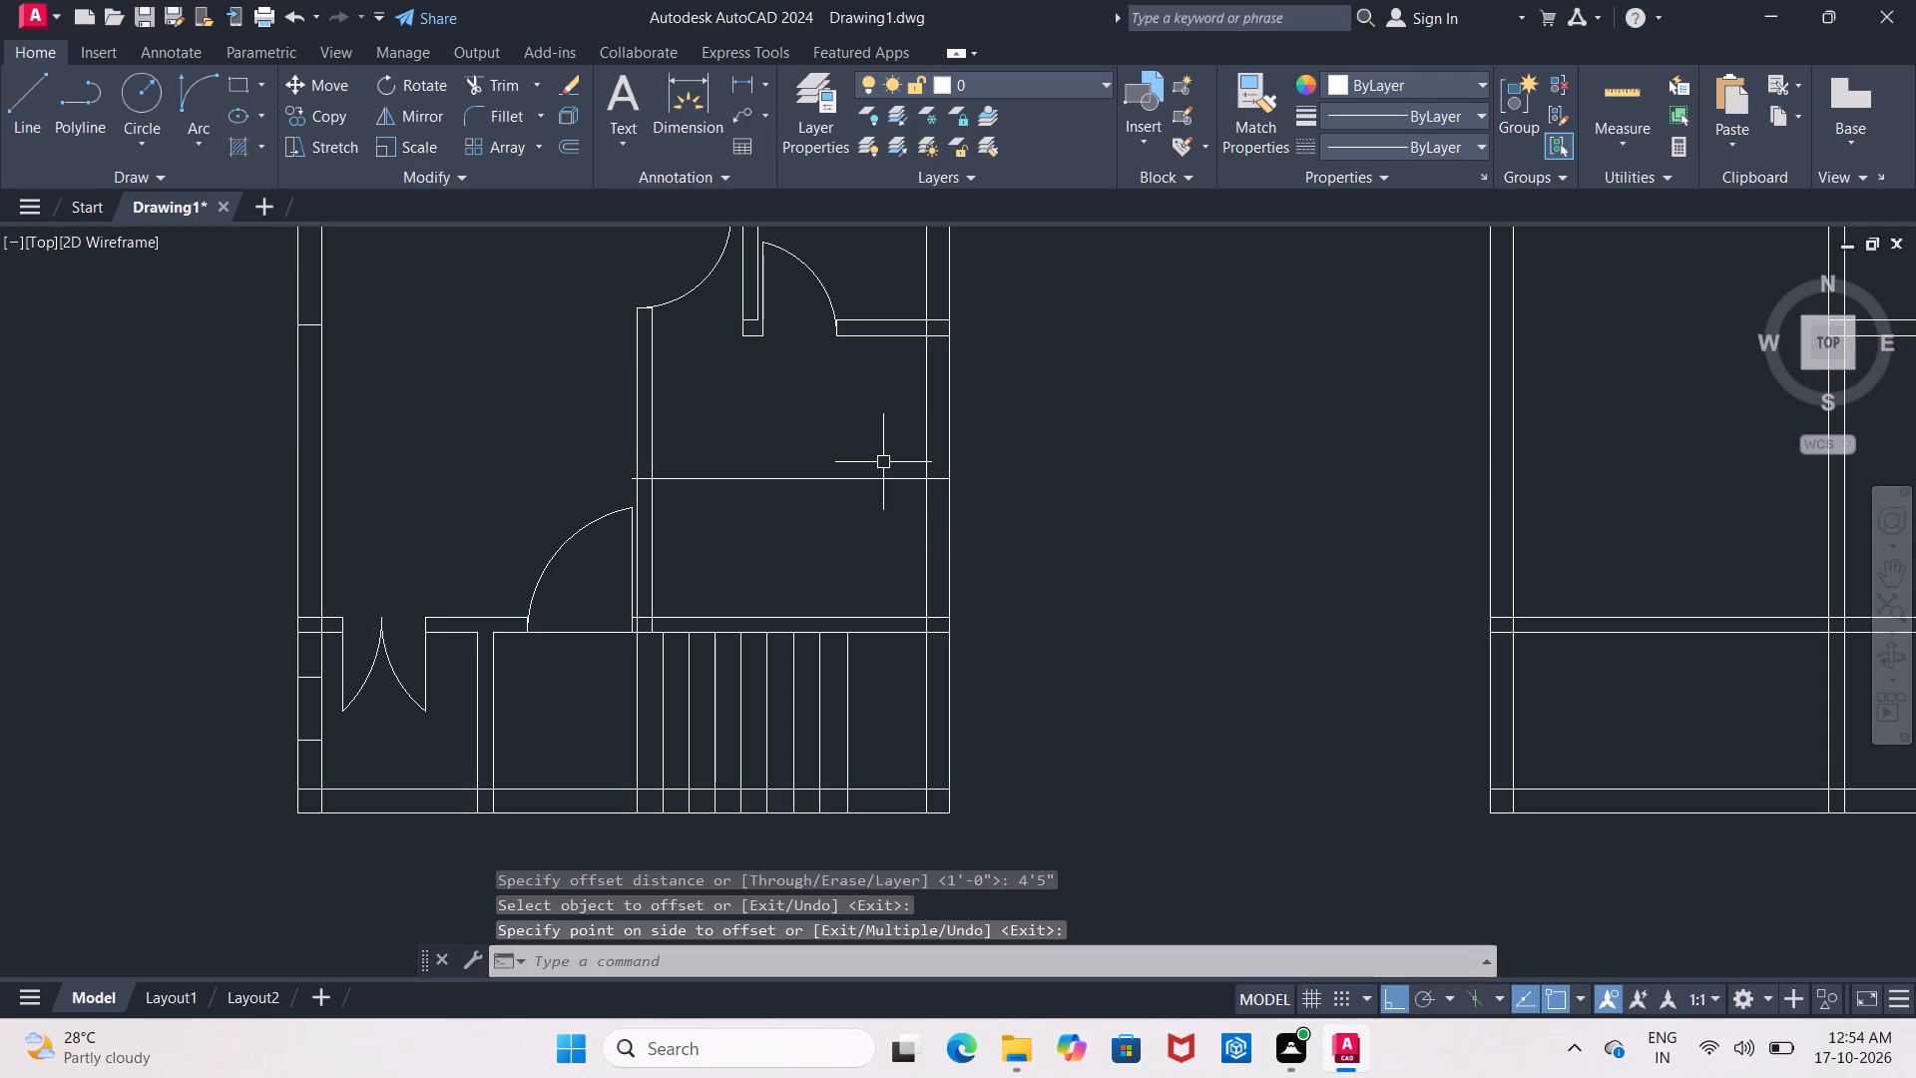
Offset the horizontal guide line in the room above the stairs 2' upward and 2' downward.
key("Return")
type("2'")
key("Return")
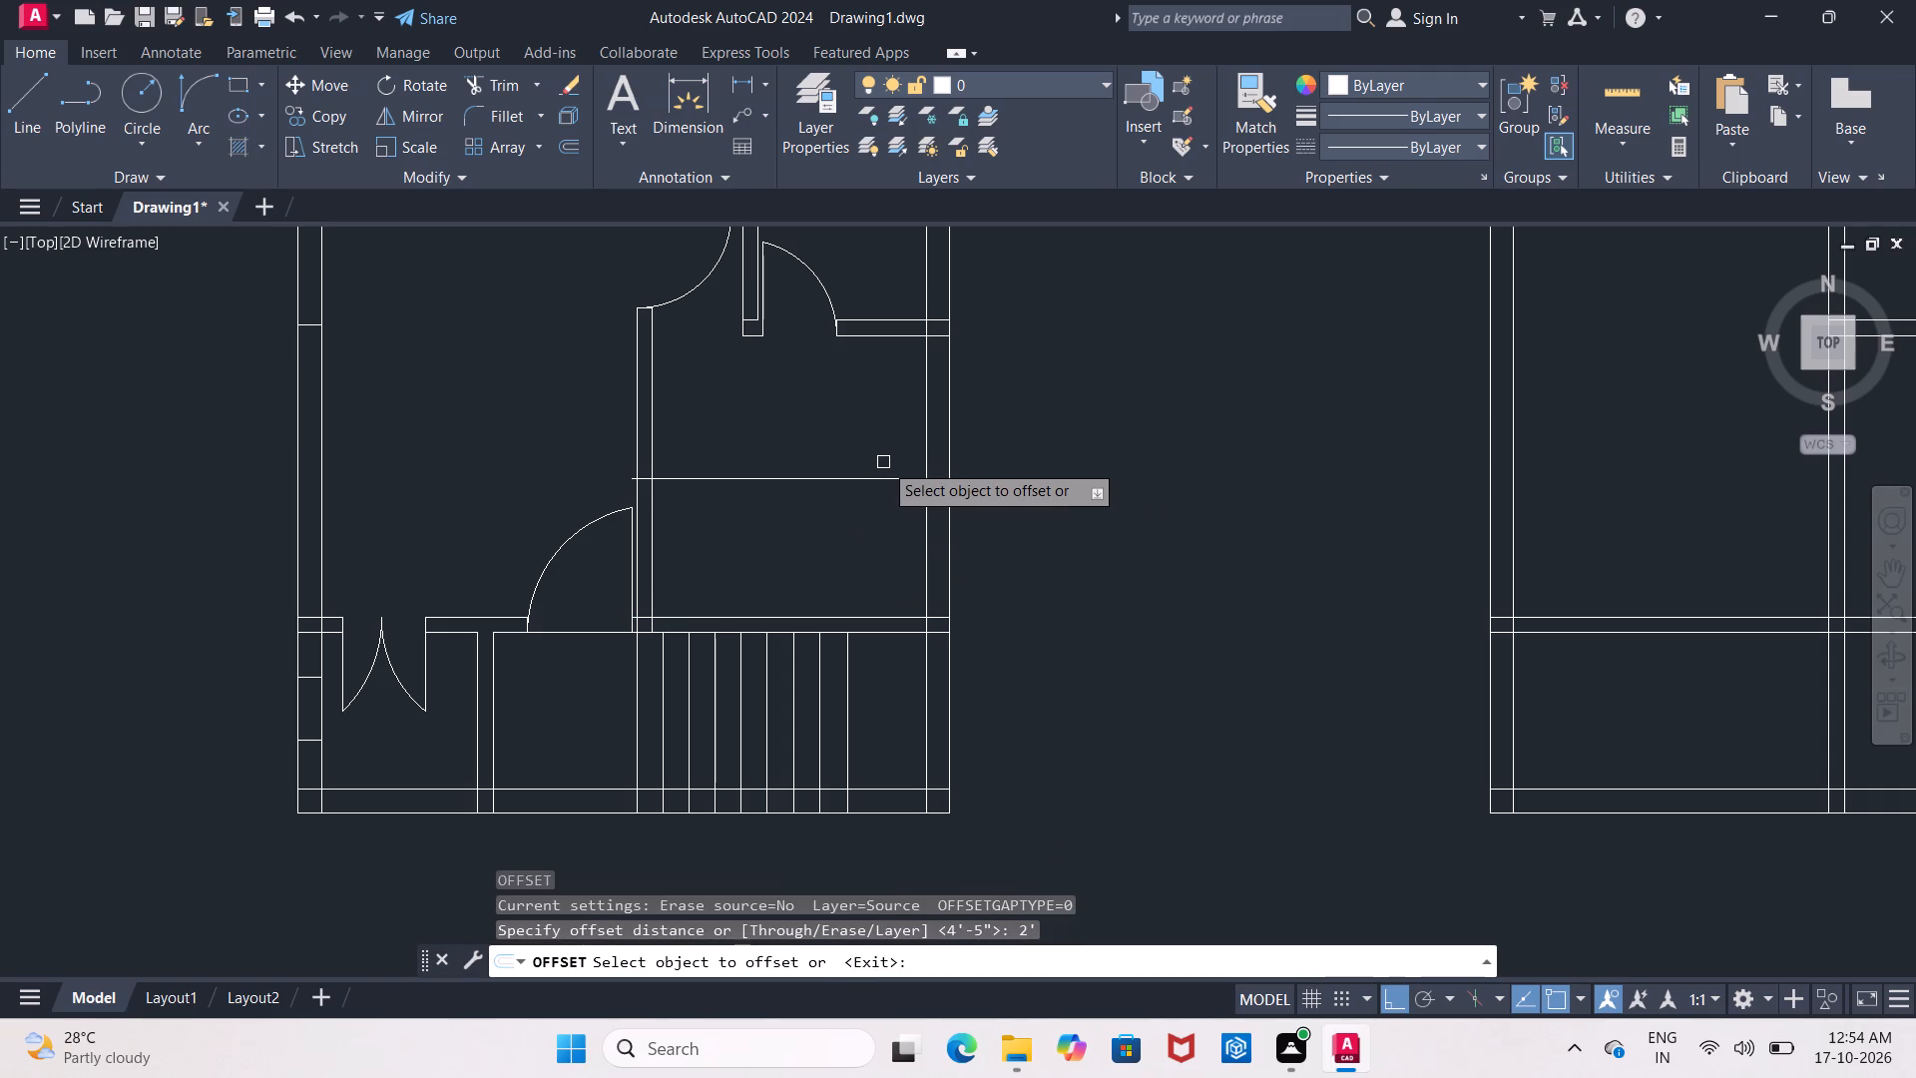
left_click(883, 468)
left_click(884, 480)
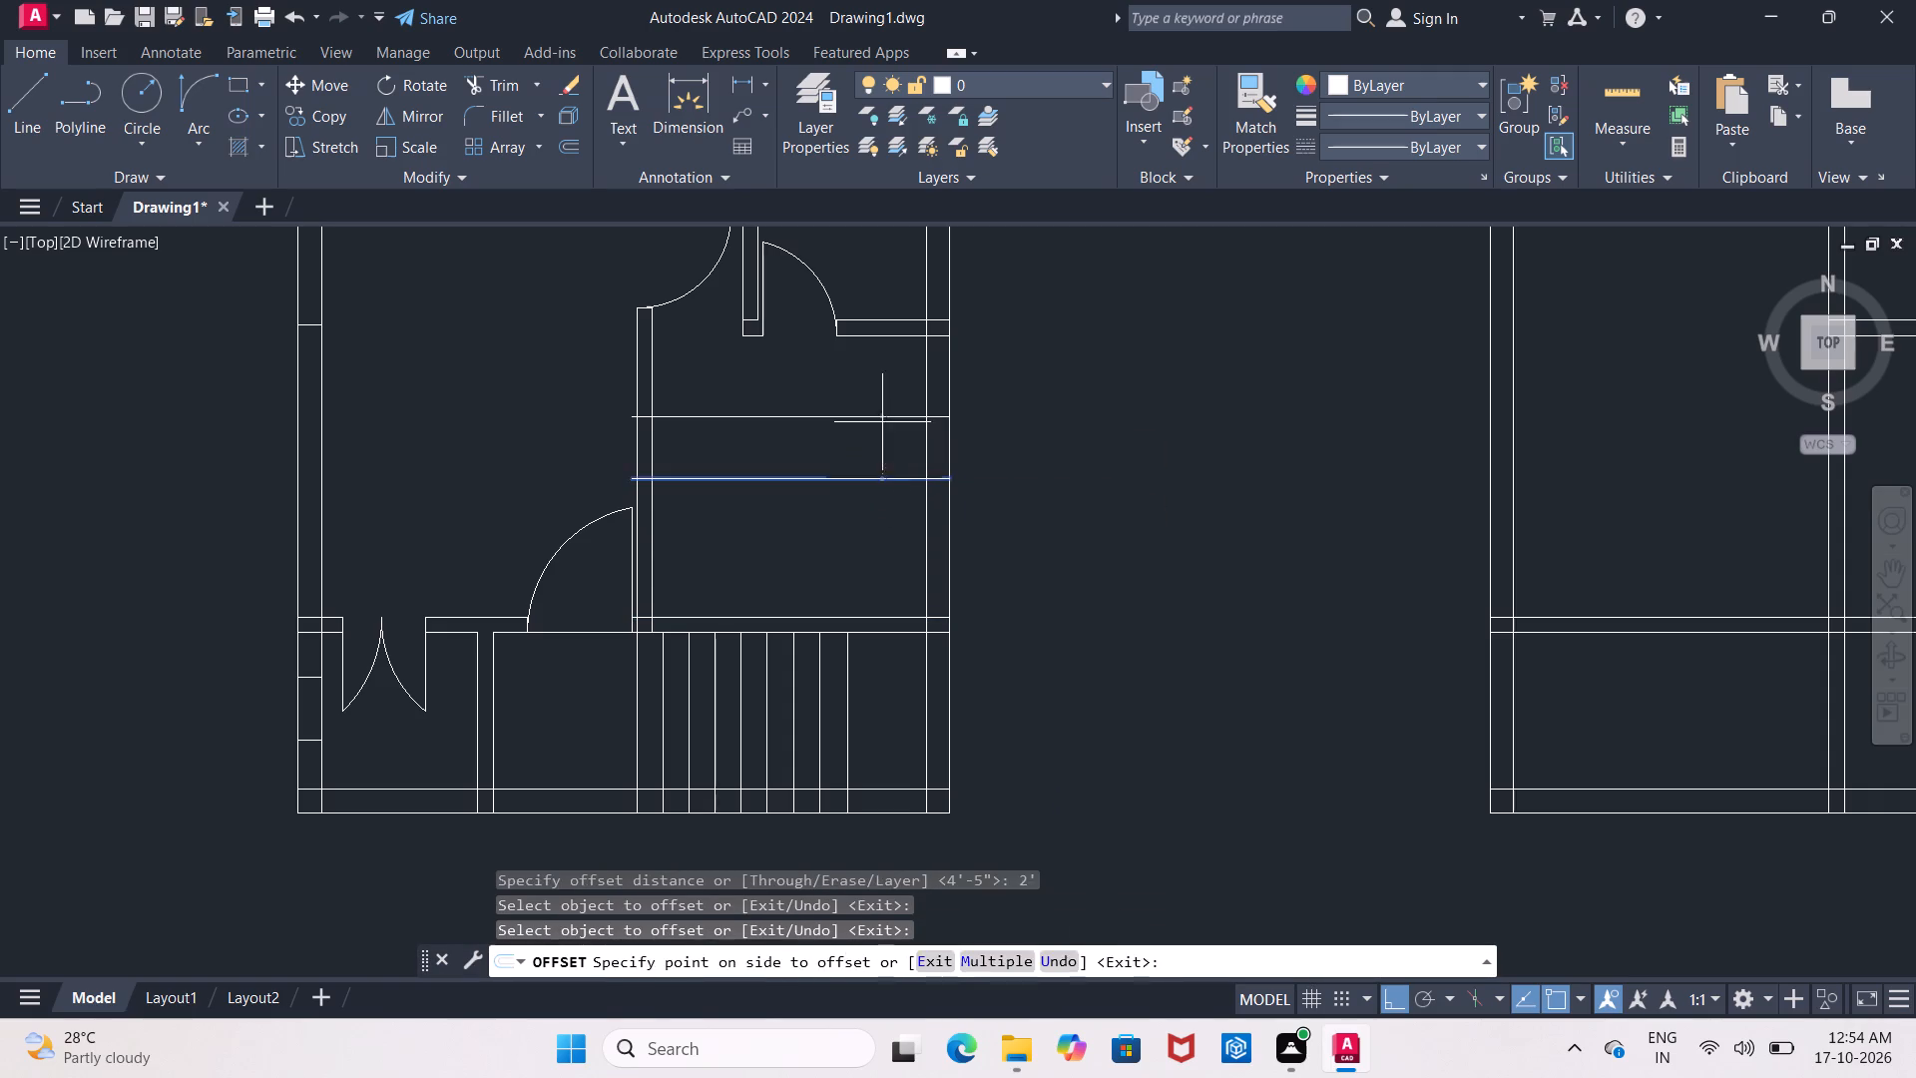
left_click(882, 422)
left_click_drag(889, 480, 891, 499)
left_click(912, 619)
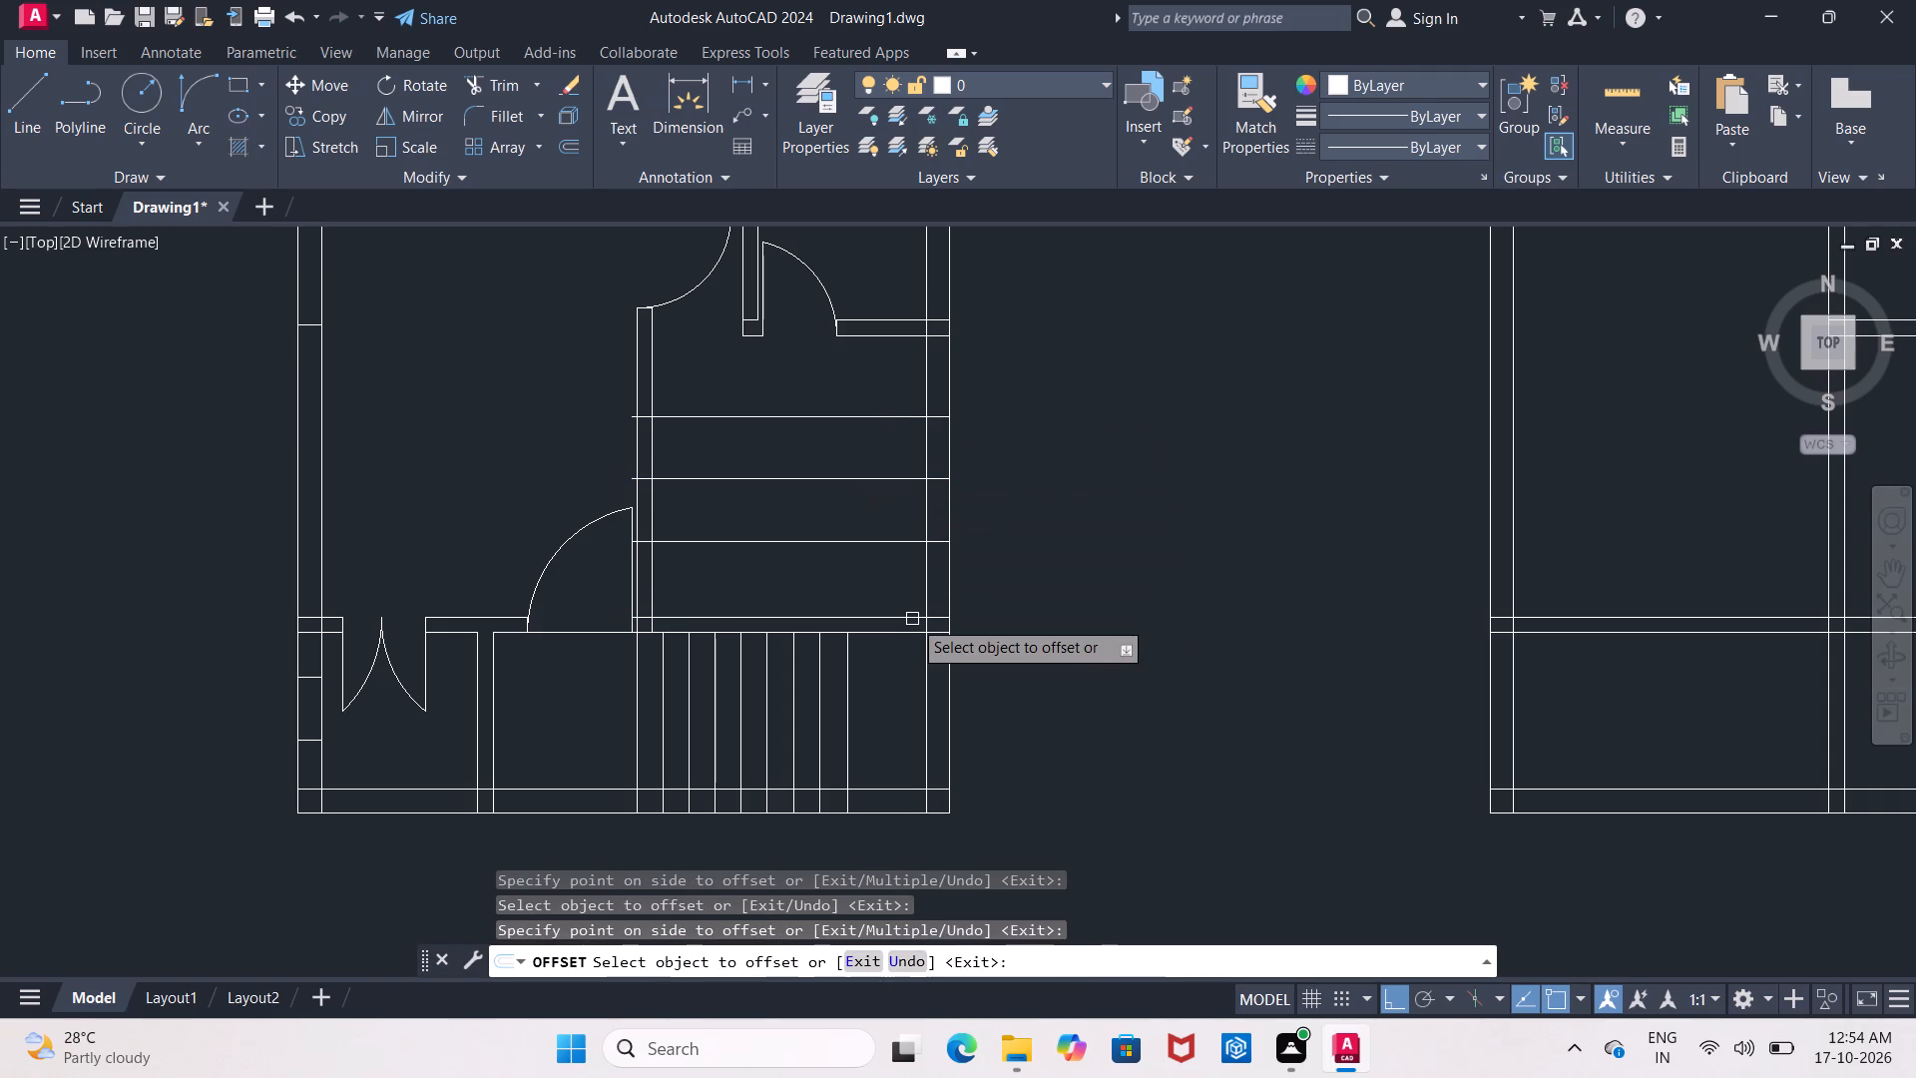
left_click(912, 619)
left_click(910, 603)
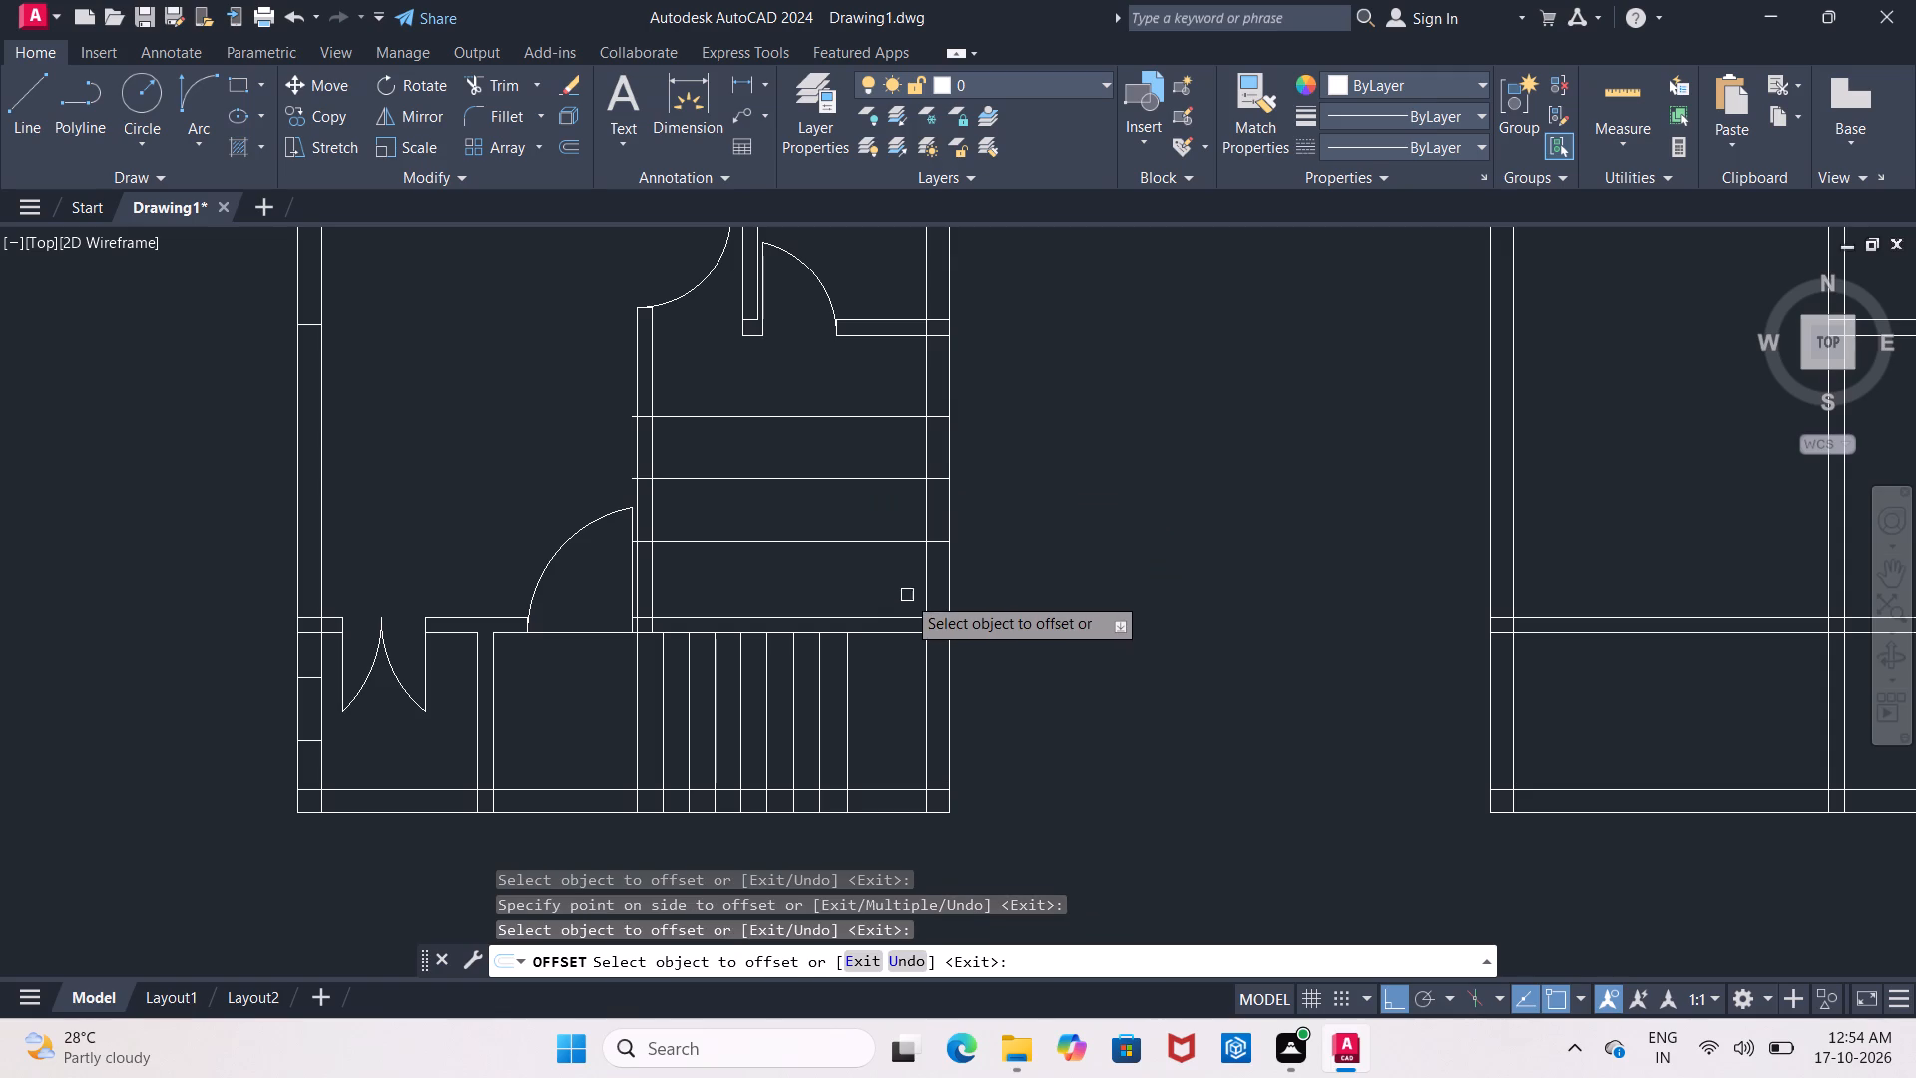
key("Escape")
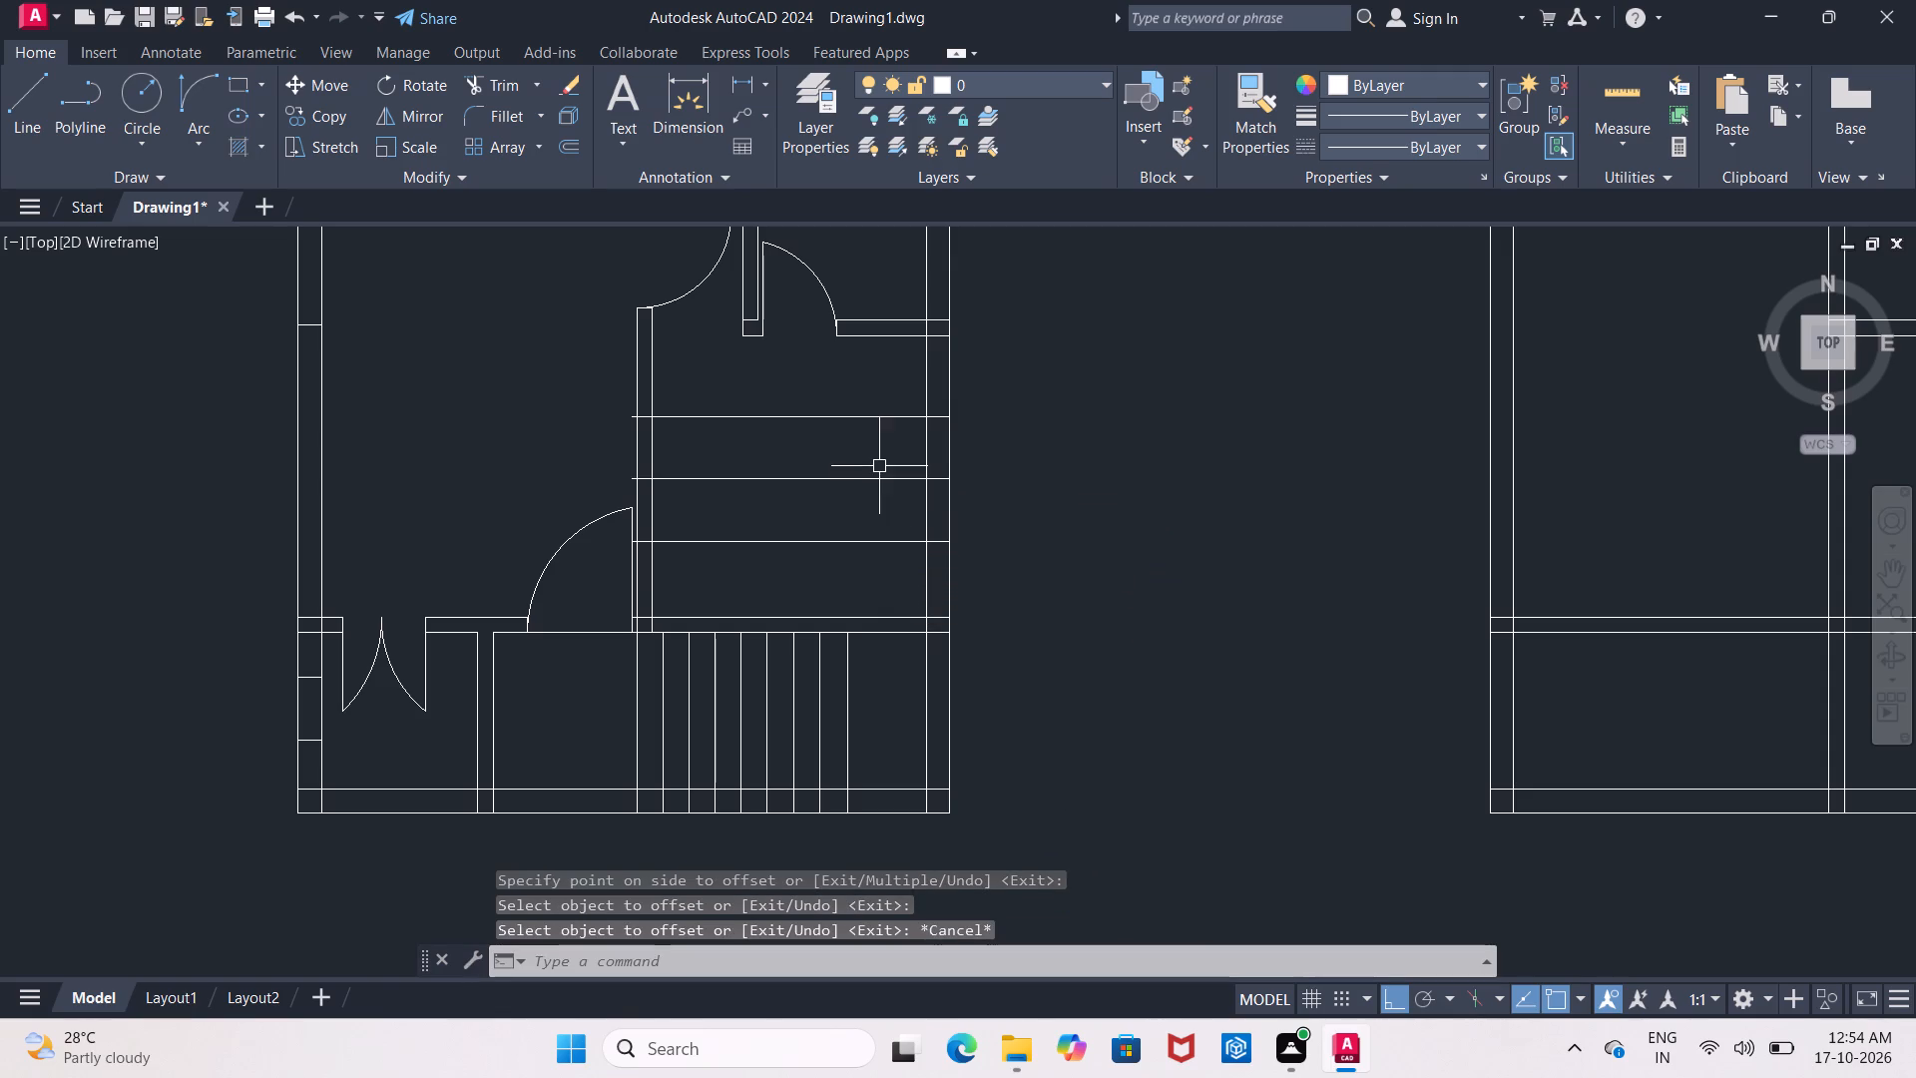
Delete the middle guide line between the two offset lines in the room above the stairs.
left_click(881, 479)
key("Delete")
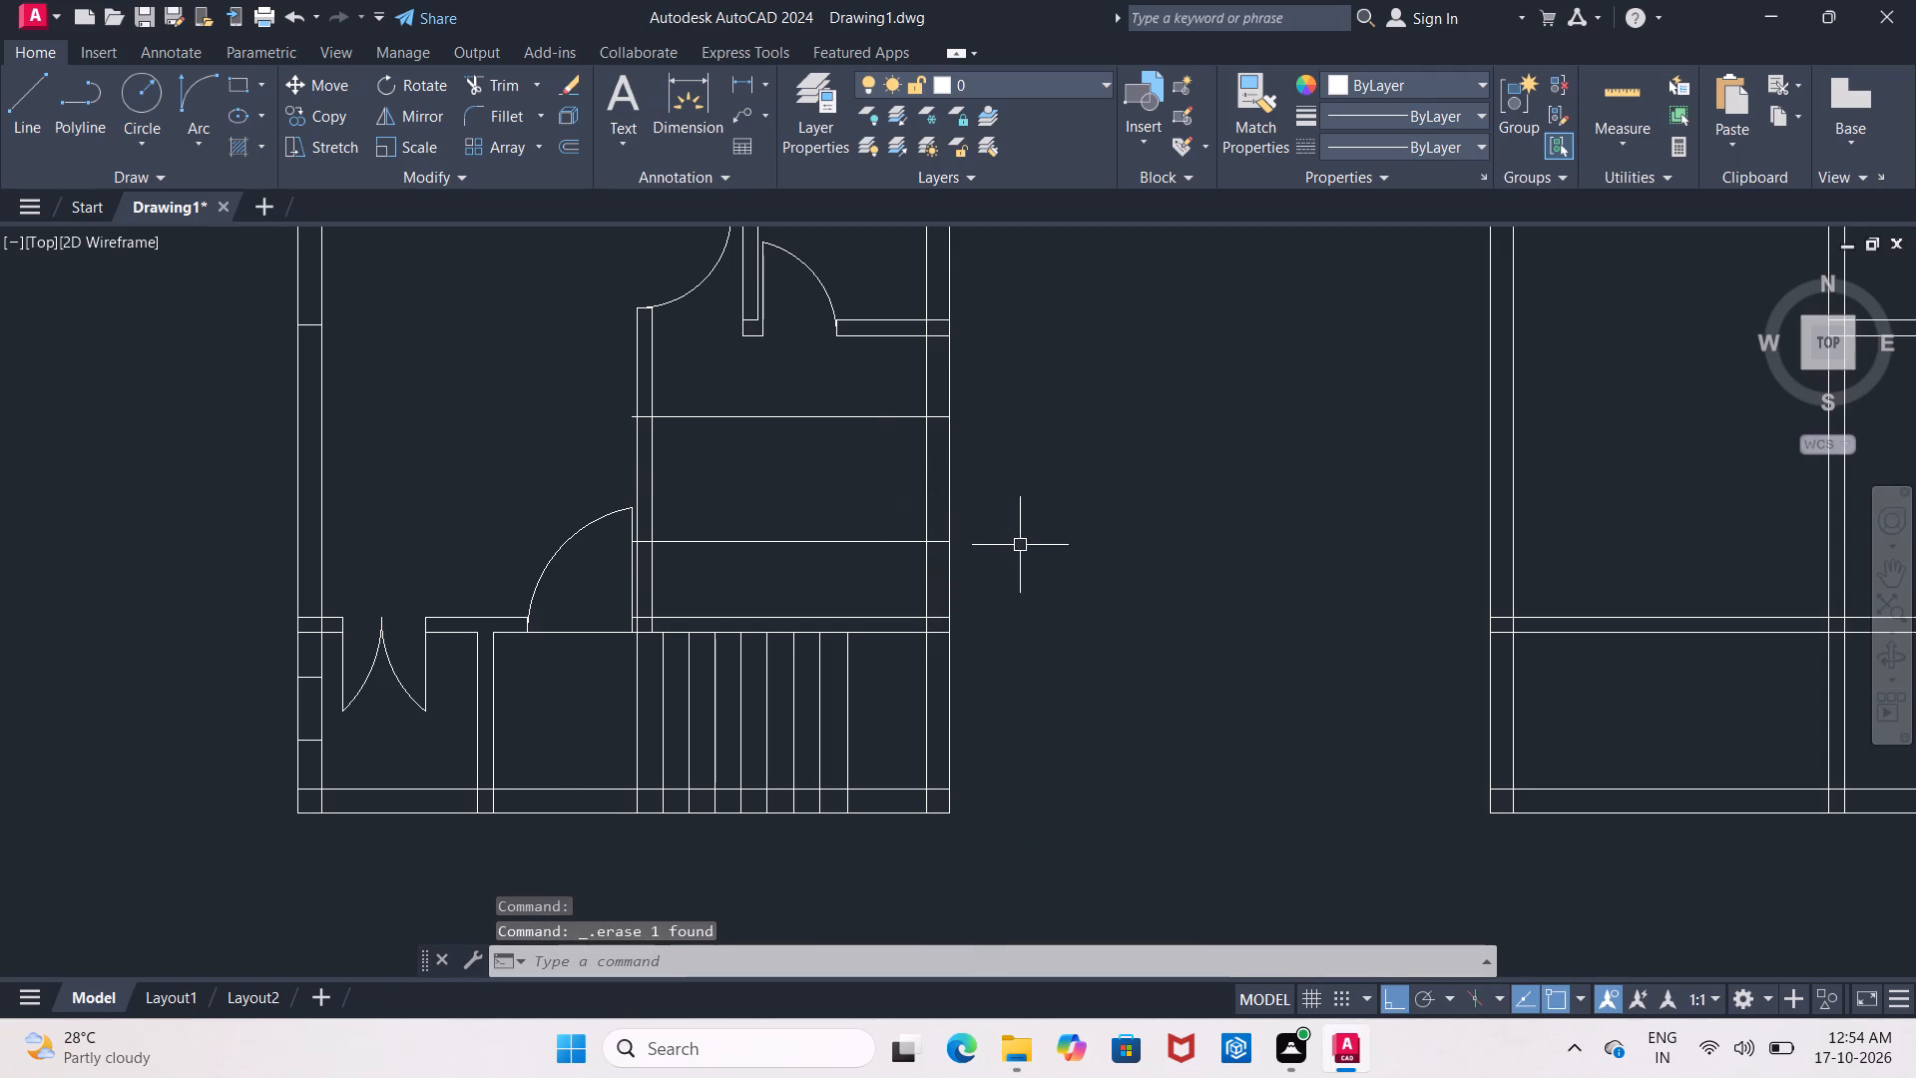
Trim away the parts of both offset lines that span the room above the stairs, between its side walls.
key("t")
key("r")
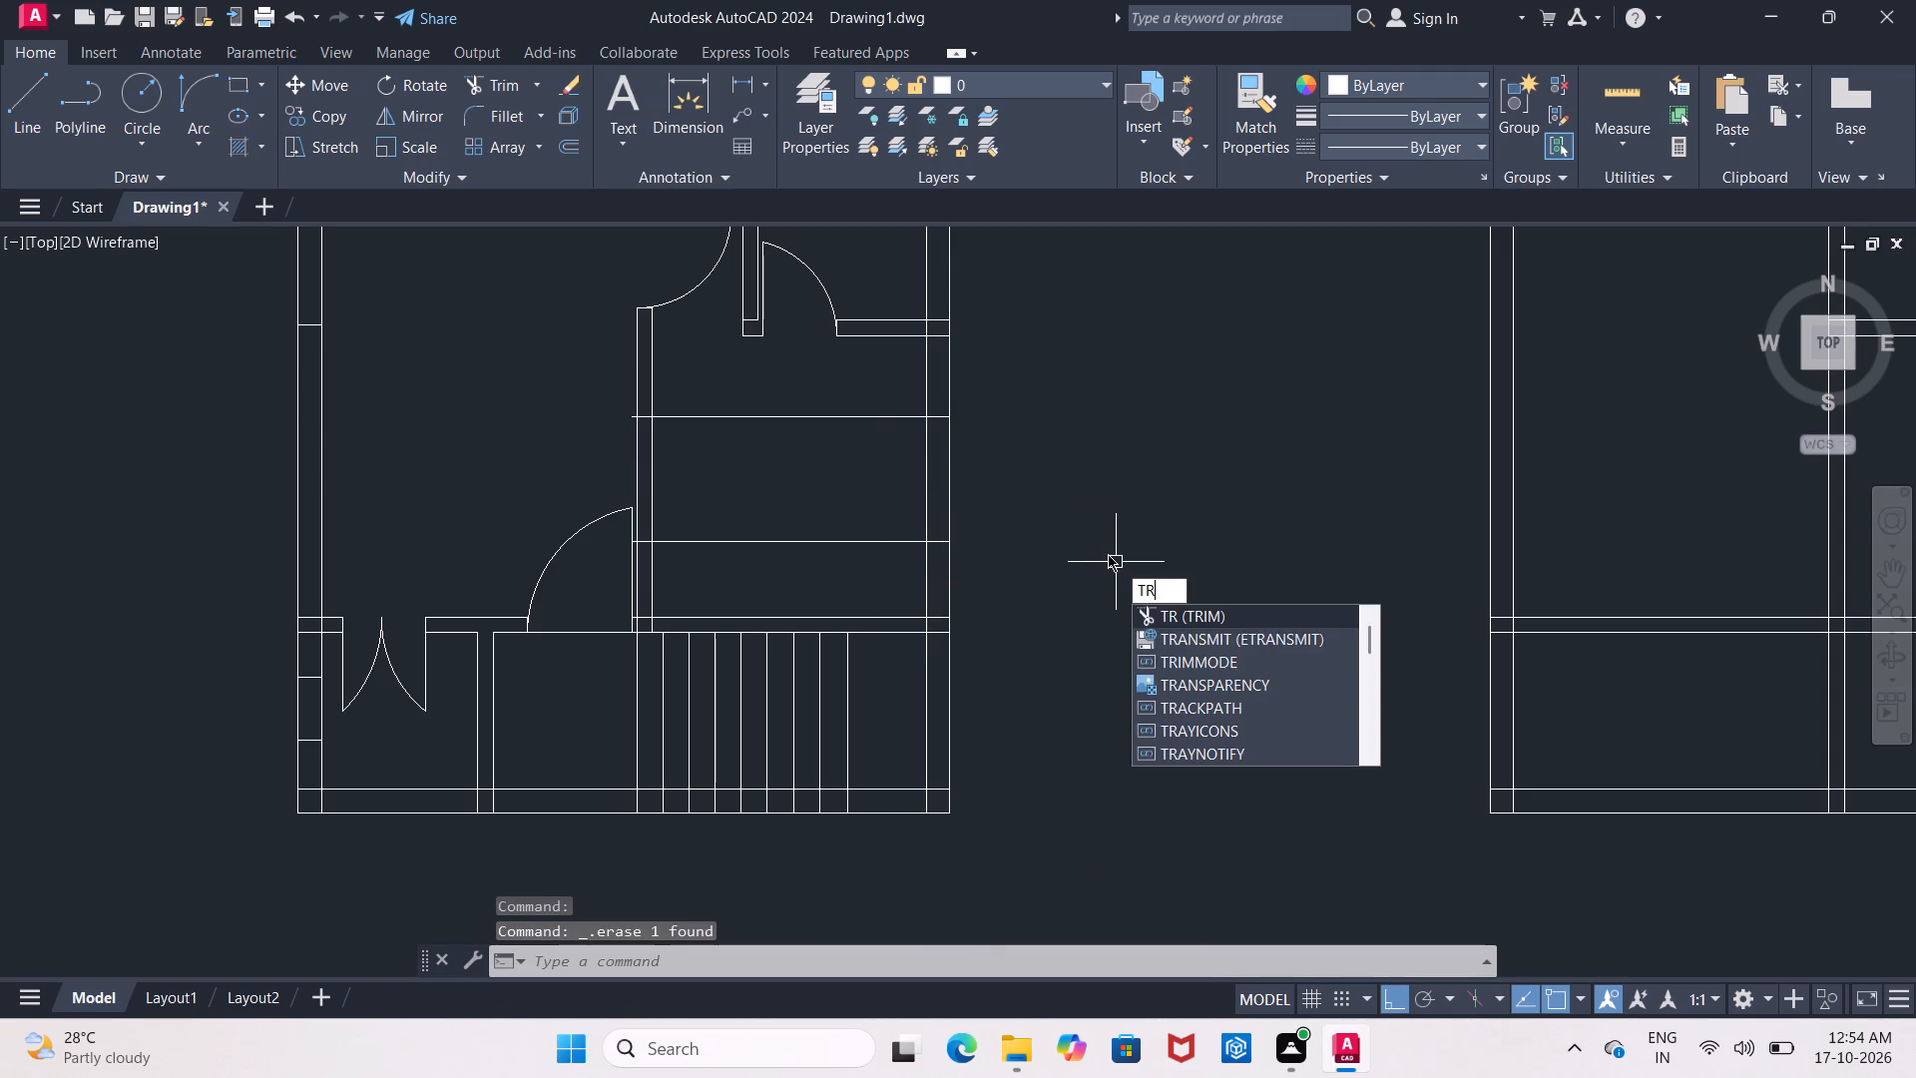
key("Return")
key("Return")
left_click(798, 418)
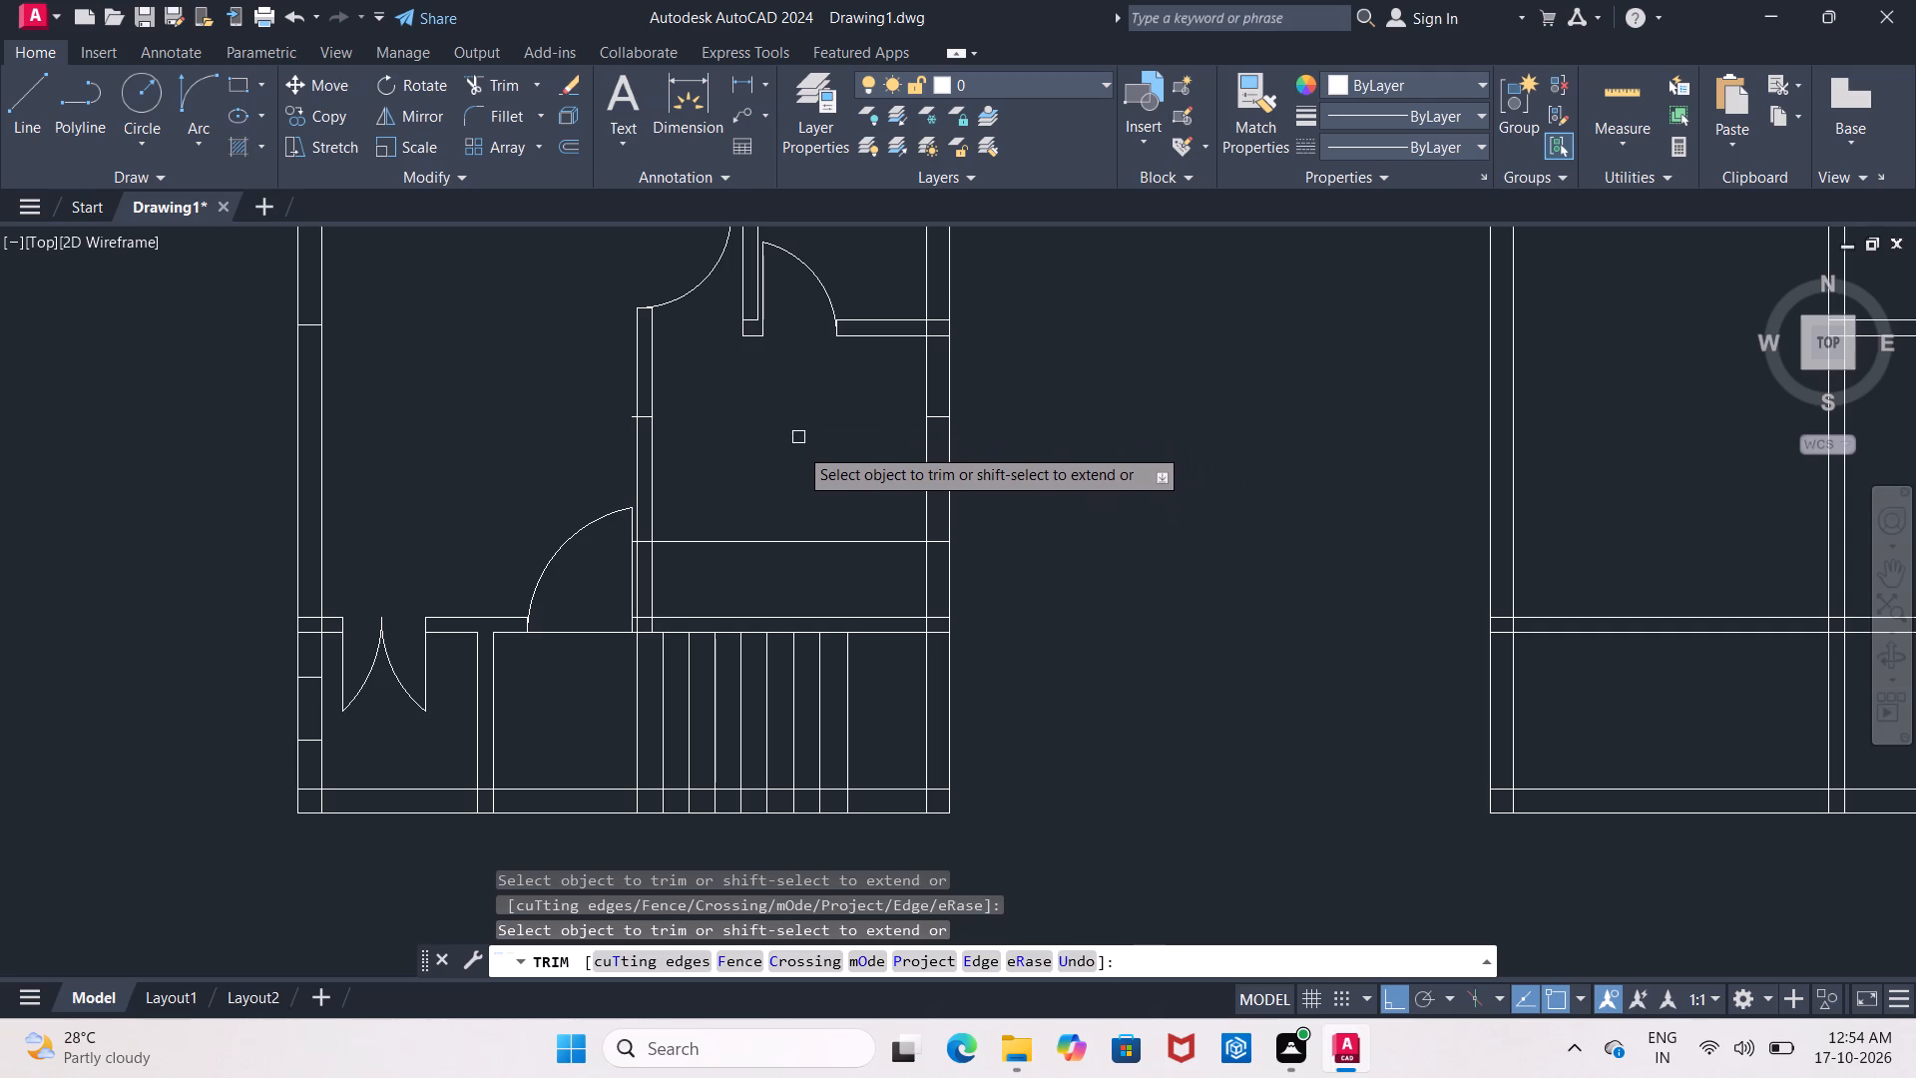
left_click(792, 541)
key("Escape")
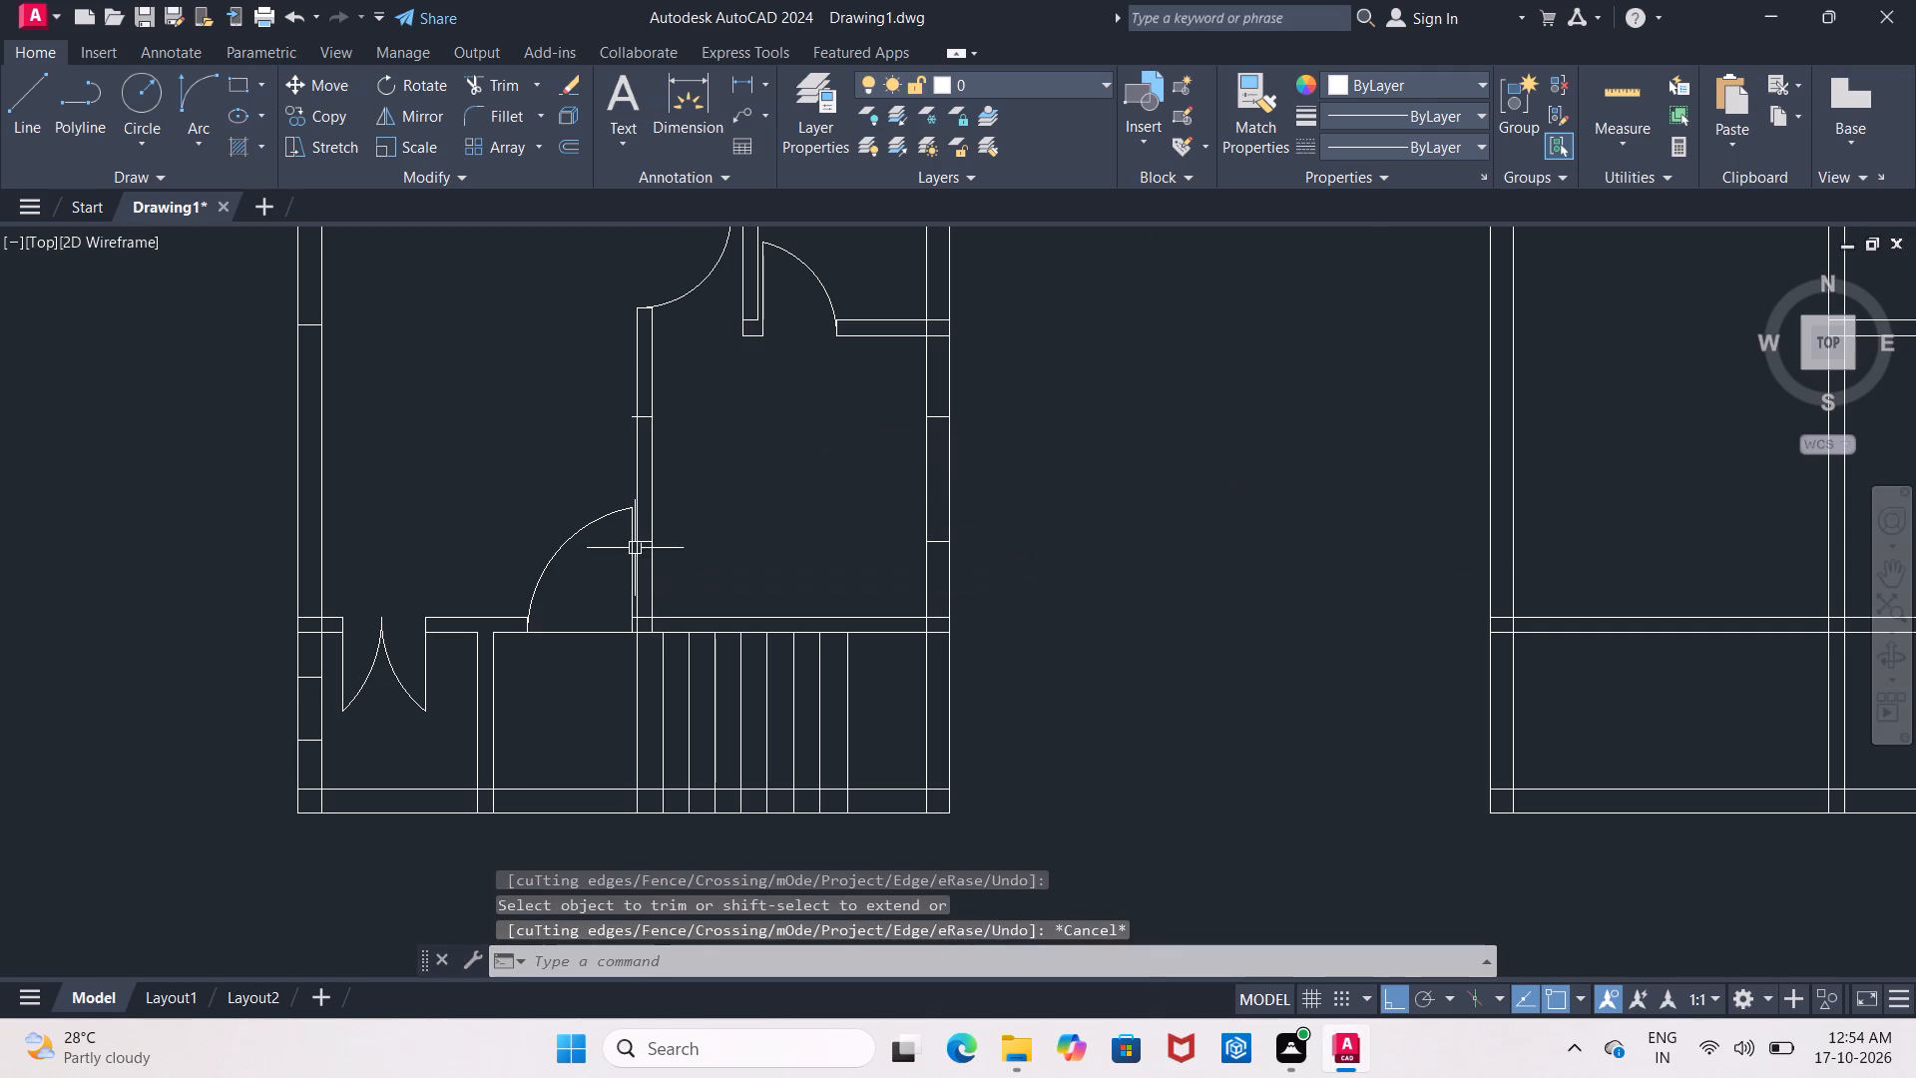
Delete the two leftover line stubs crossing the left wall of the room above the stairs.
scroll(635, 548, "up", 3)
left_click(664, 520)
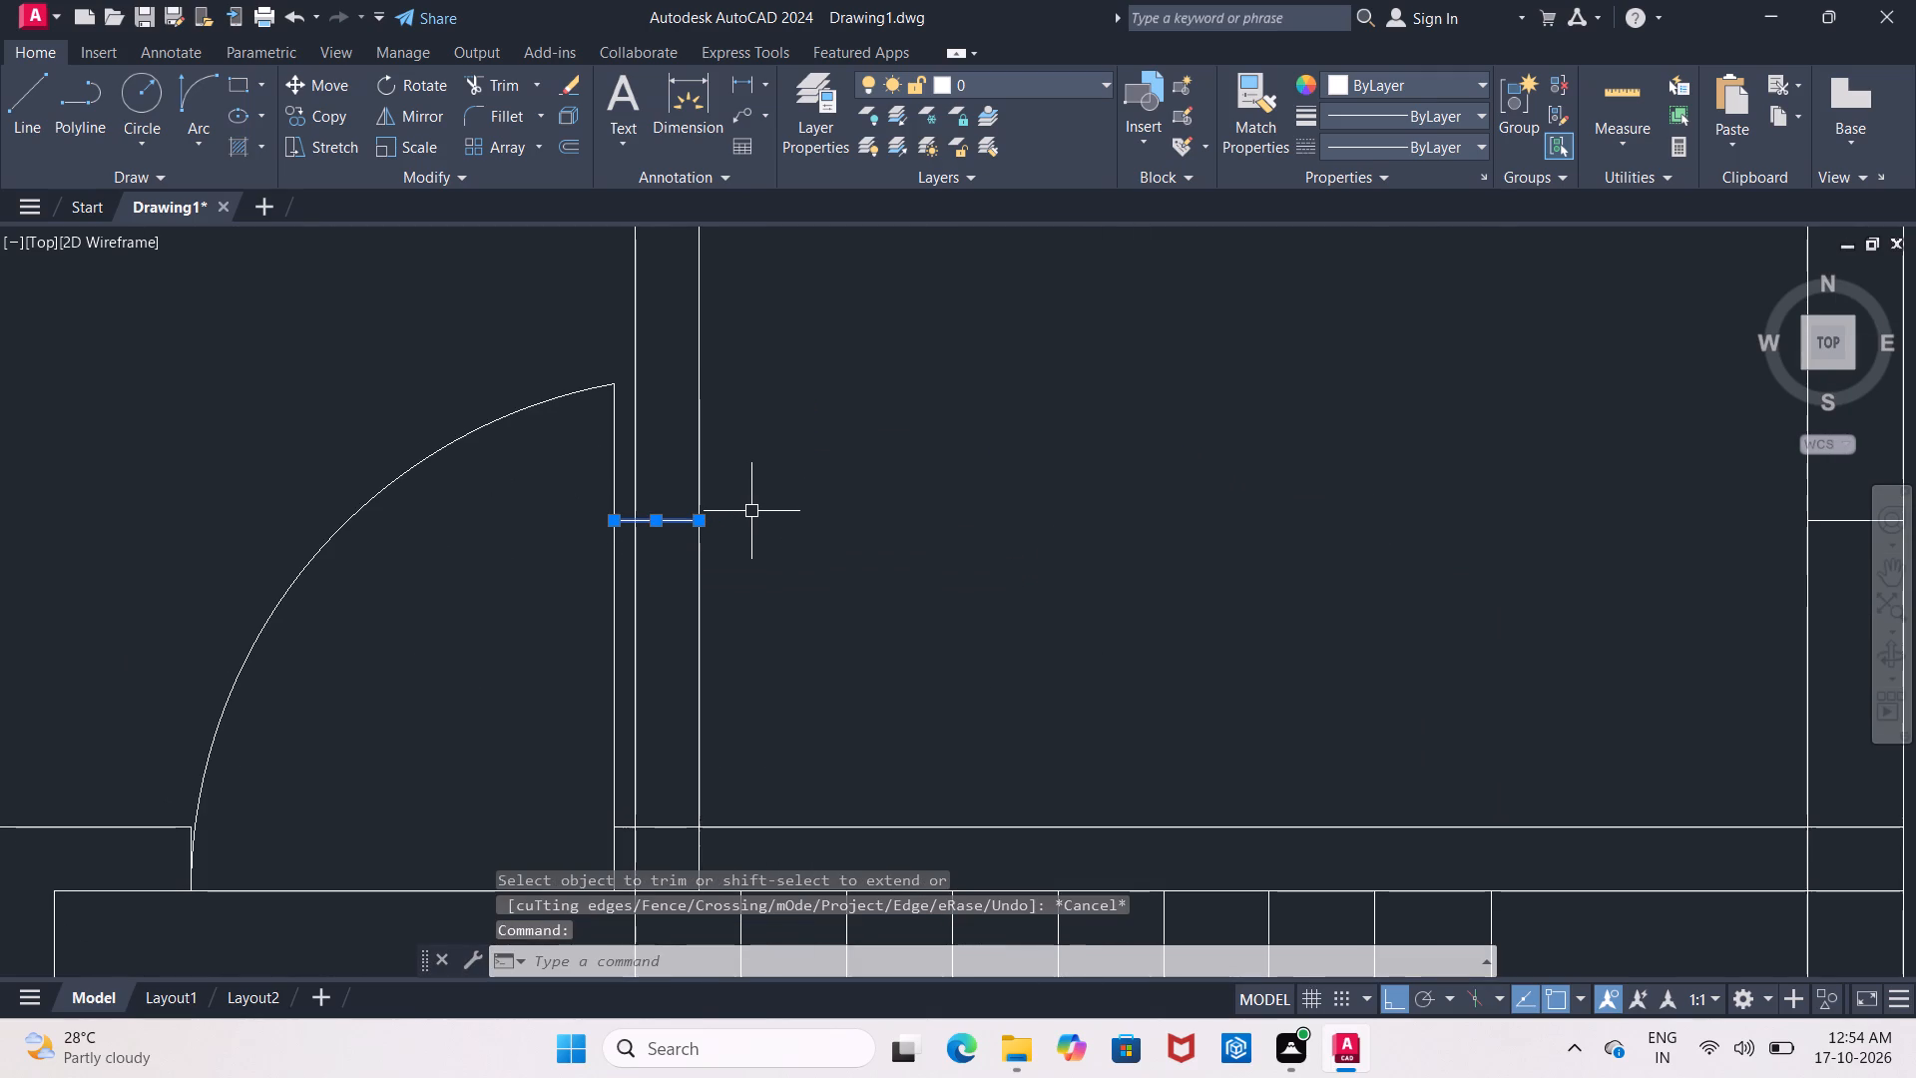
key("Delete")
scroll(754, 502, "down", 3)
scroll(741, 418, "up", 1)
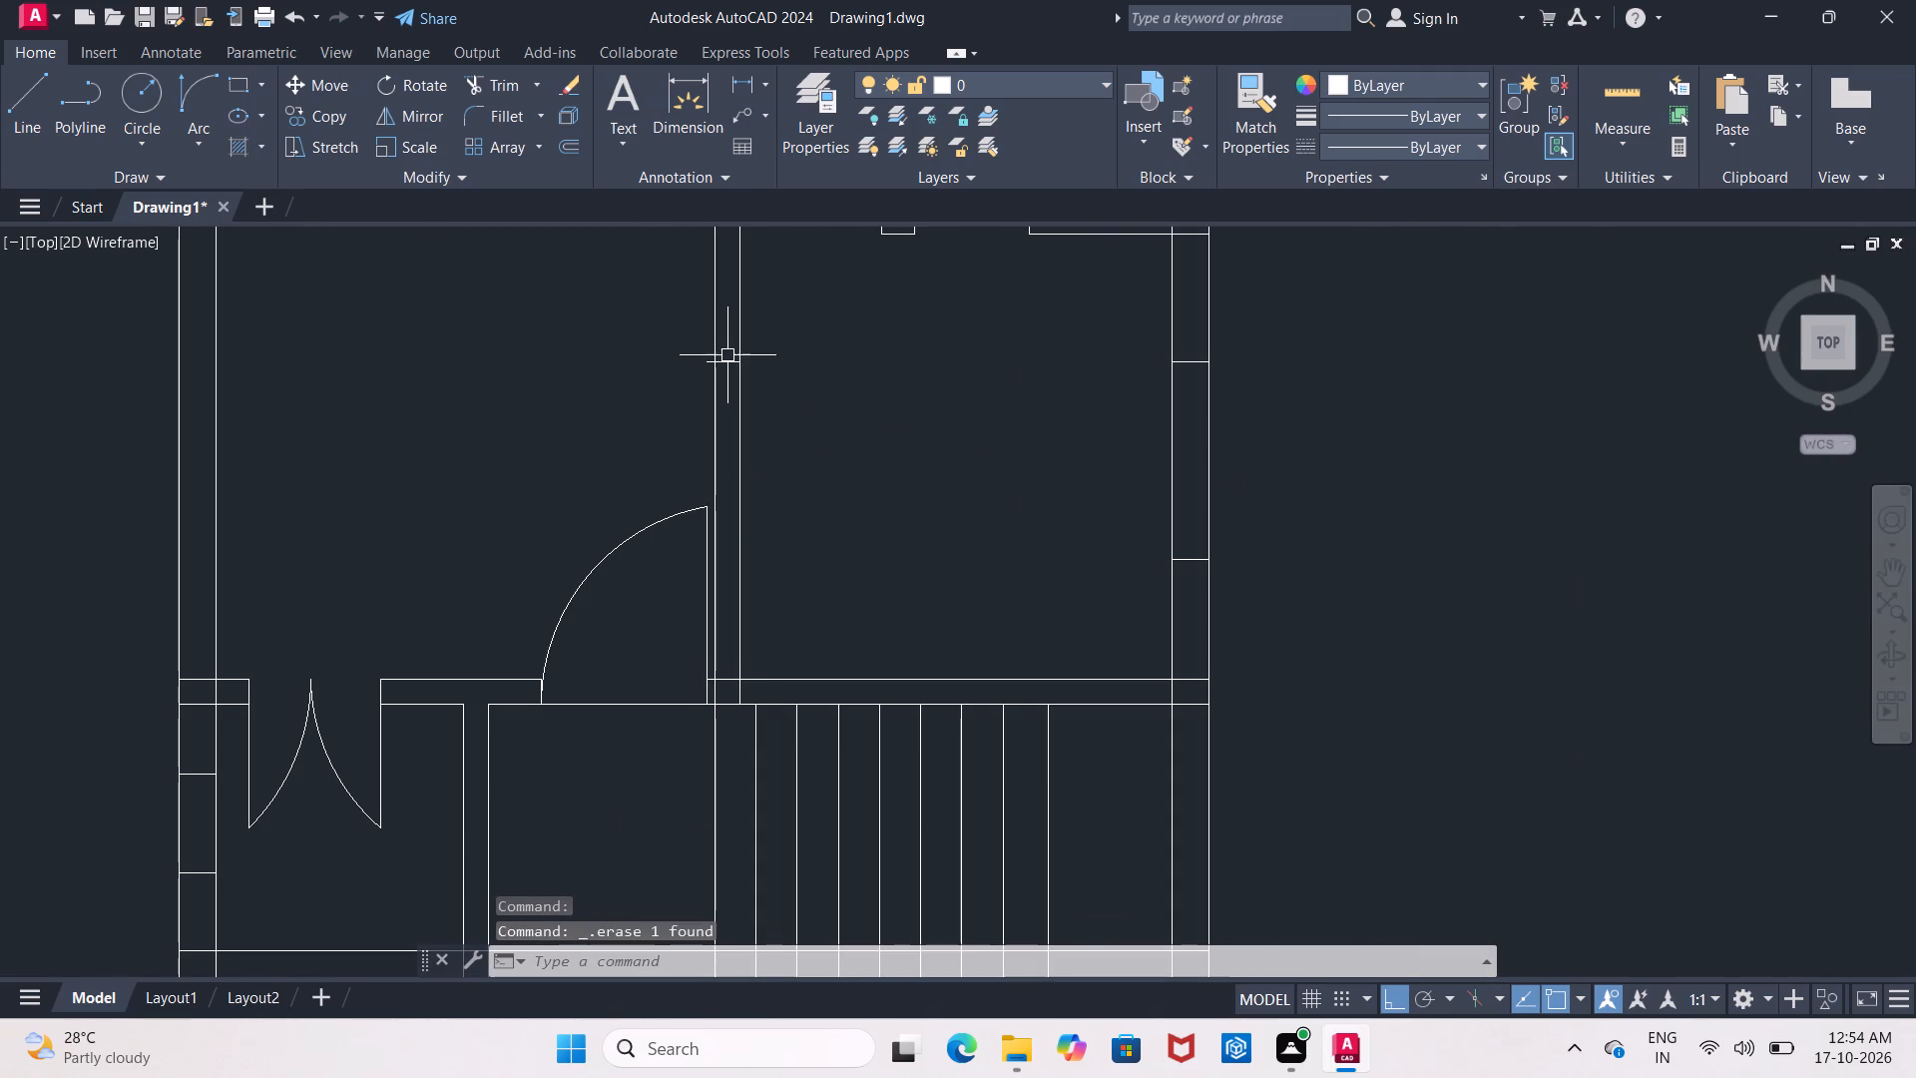
left_click(726, 364)
key("Delete")
scroll(782, 432, "down", 2)
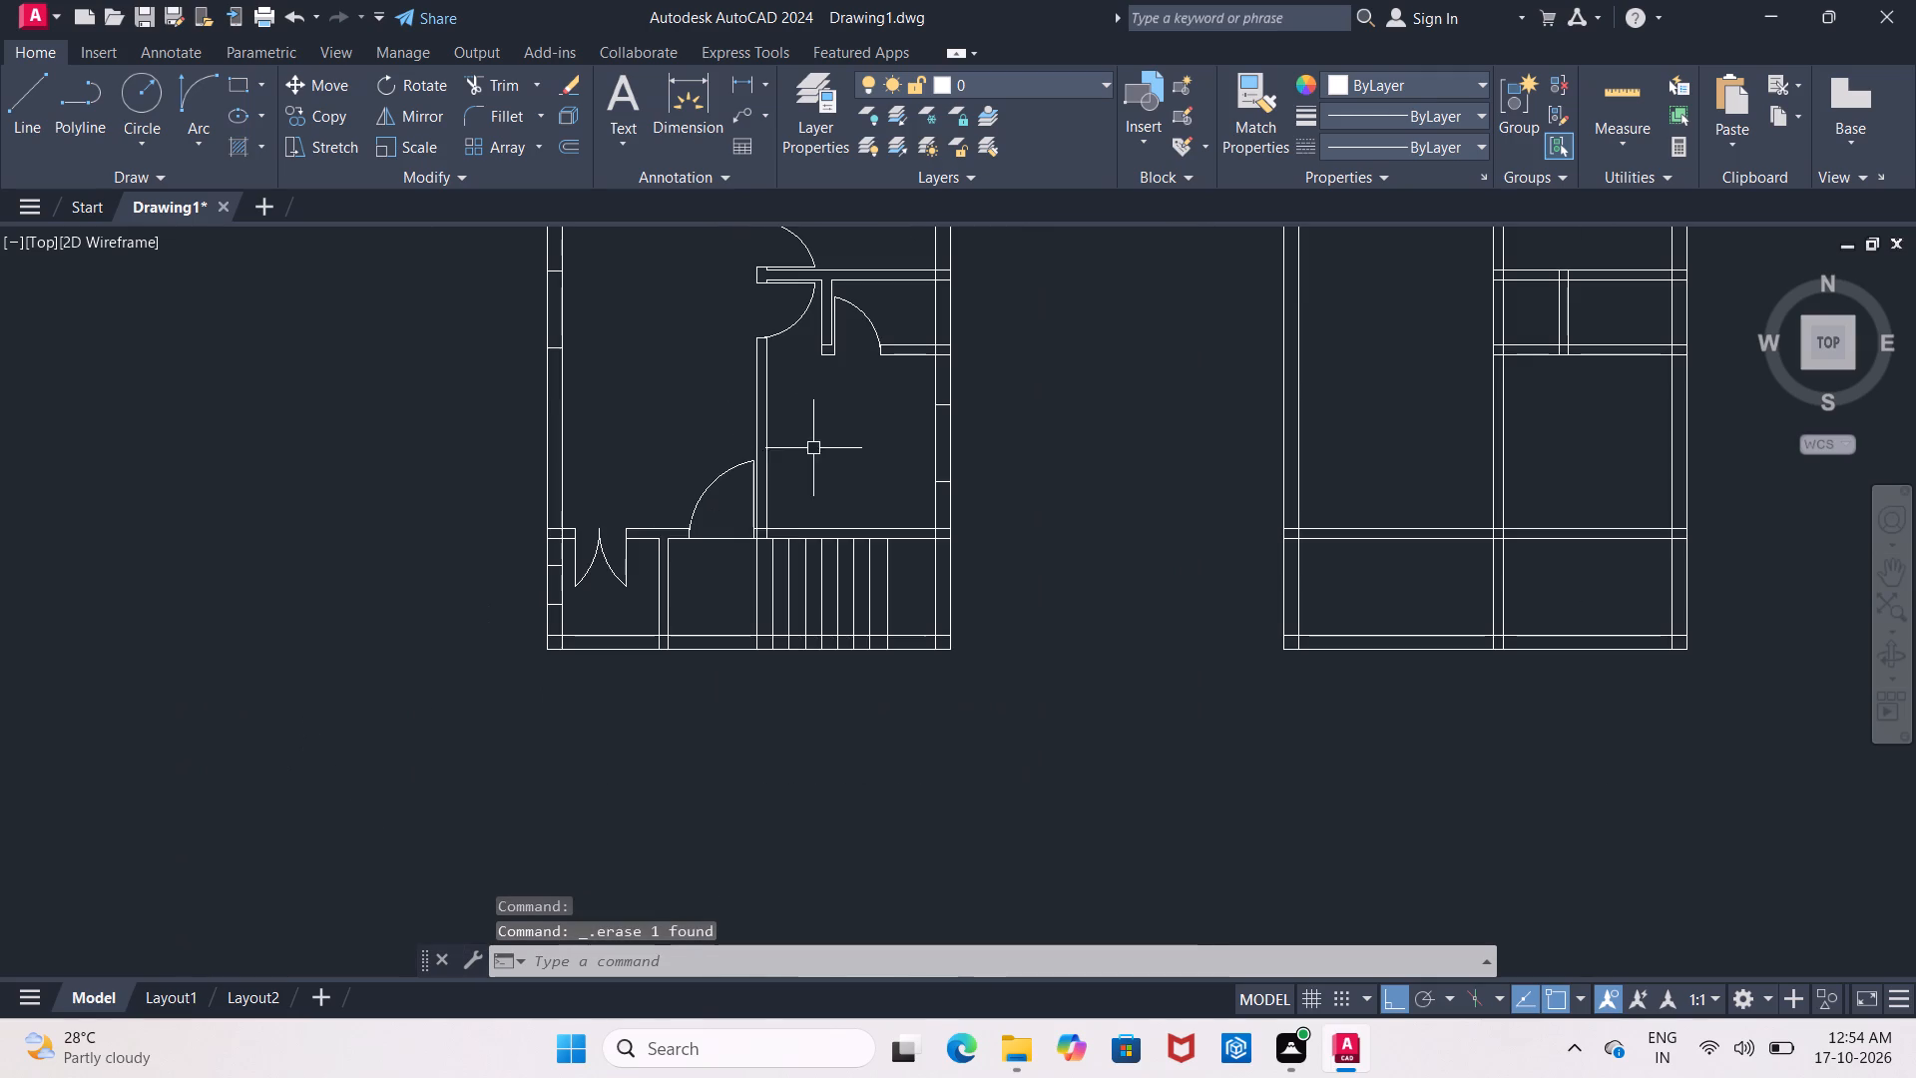
Measure the small upper room's clear span along the right outer wall's inner face with a linear dimension, without placing it.
middle_click_drag(892, 450, 720, 440)
scroll(782, 446, "up", 2)
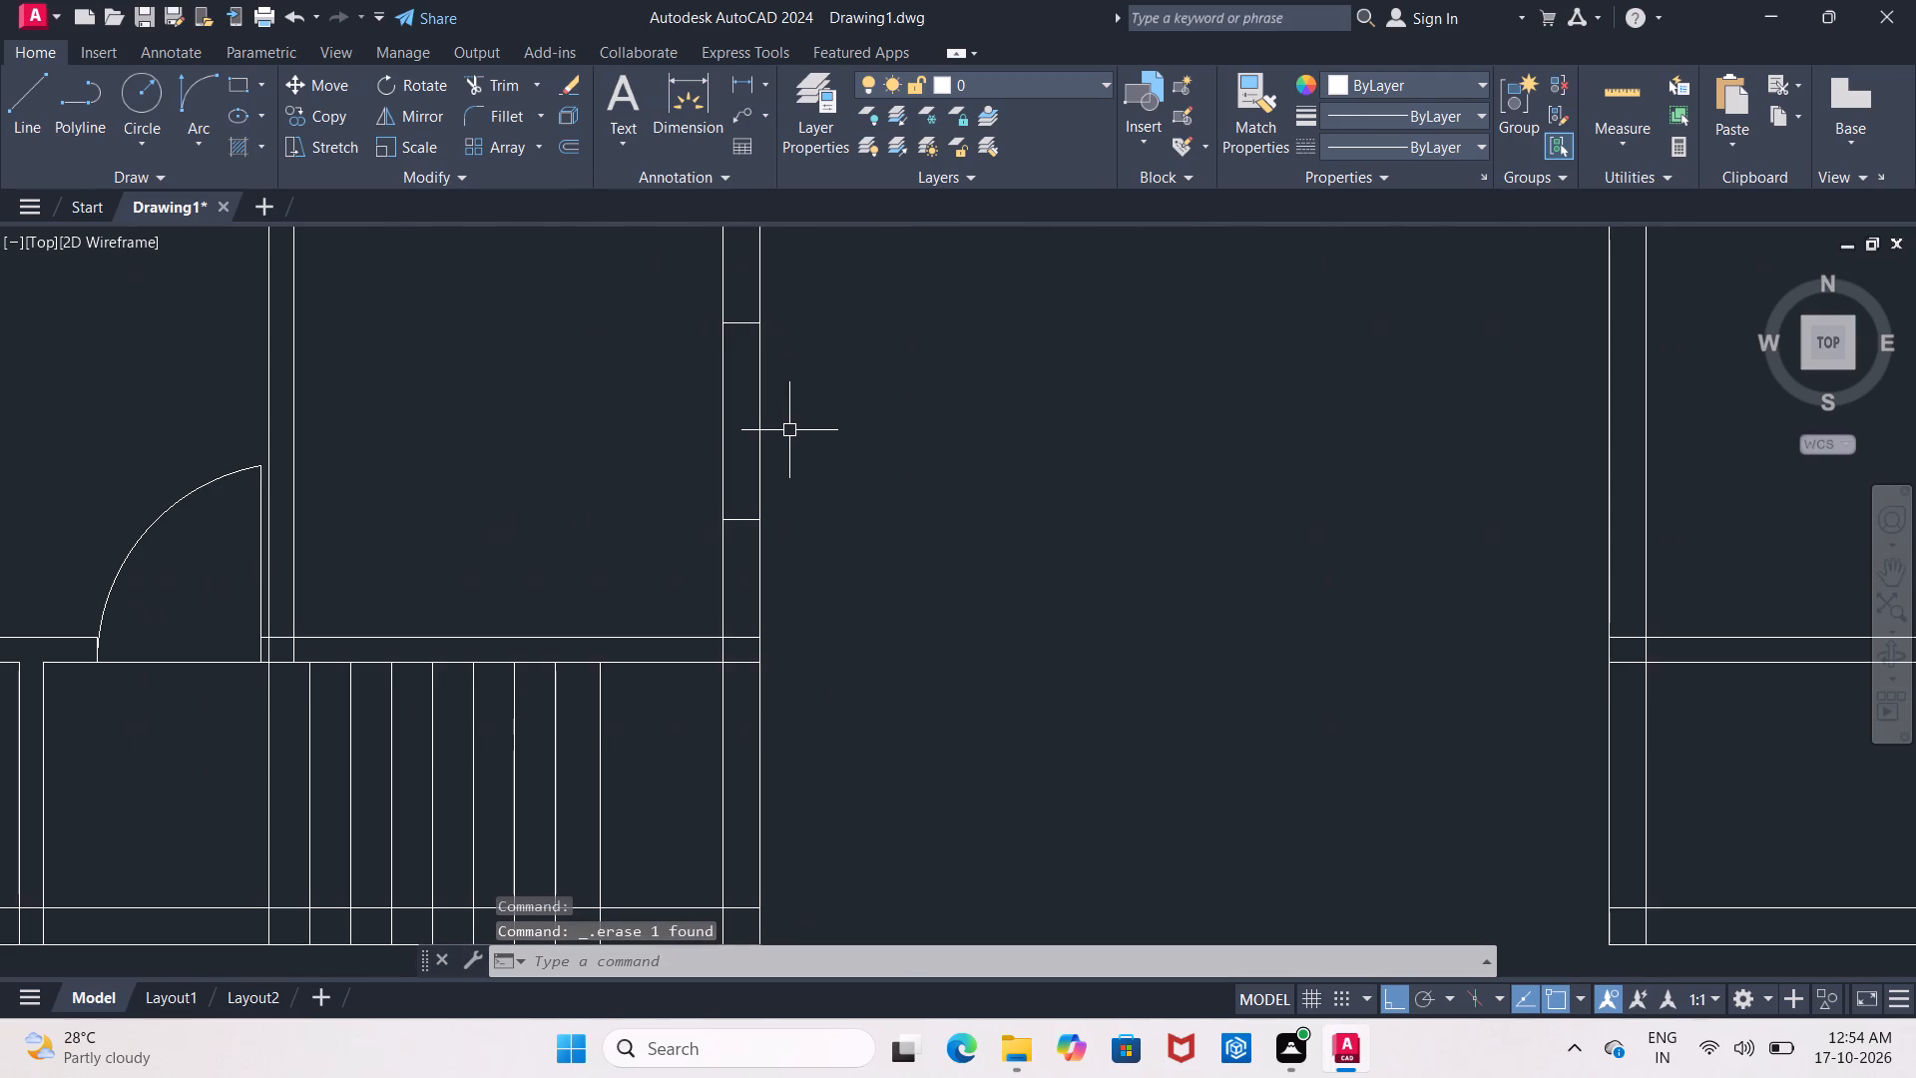
middle_click_drag(789, 430, 758, 497)
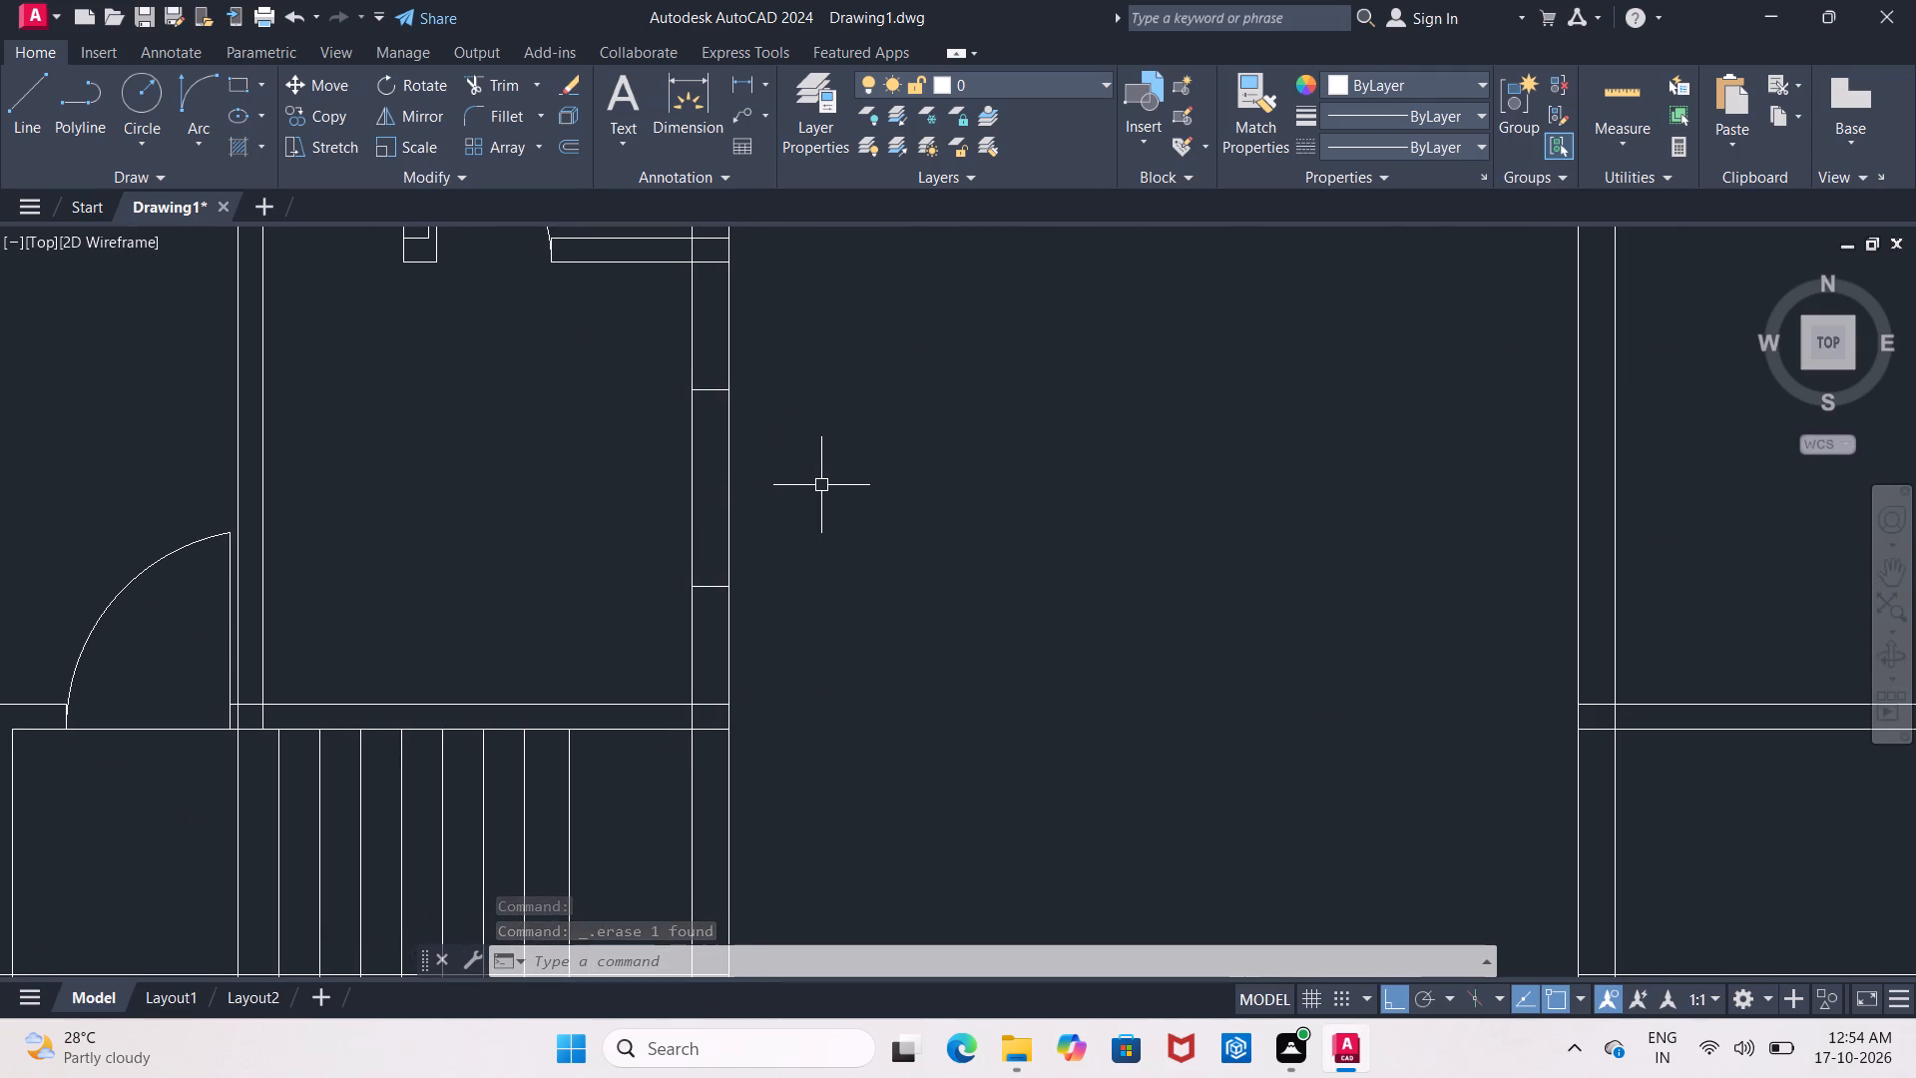
scroll(817, 485, "down", 2)
middle_click_drag(815, 481, 797, 577)
scroll(794, 503, "up", 1)
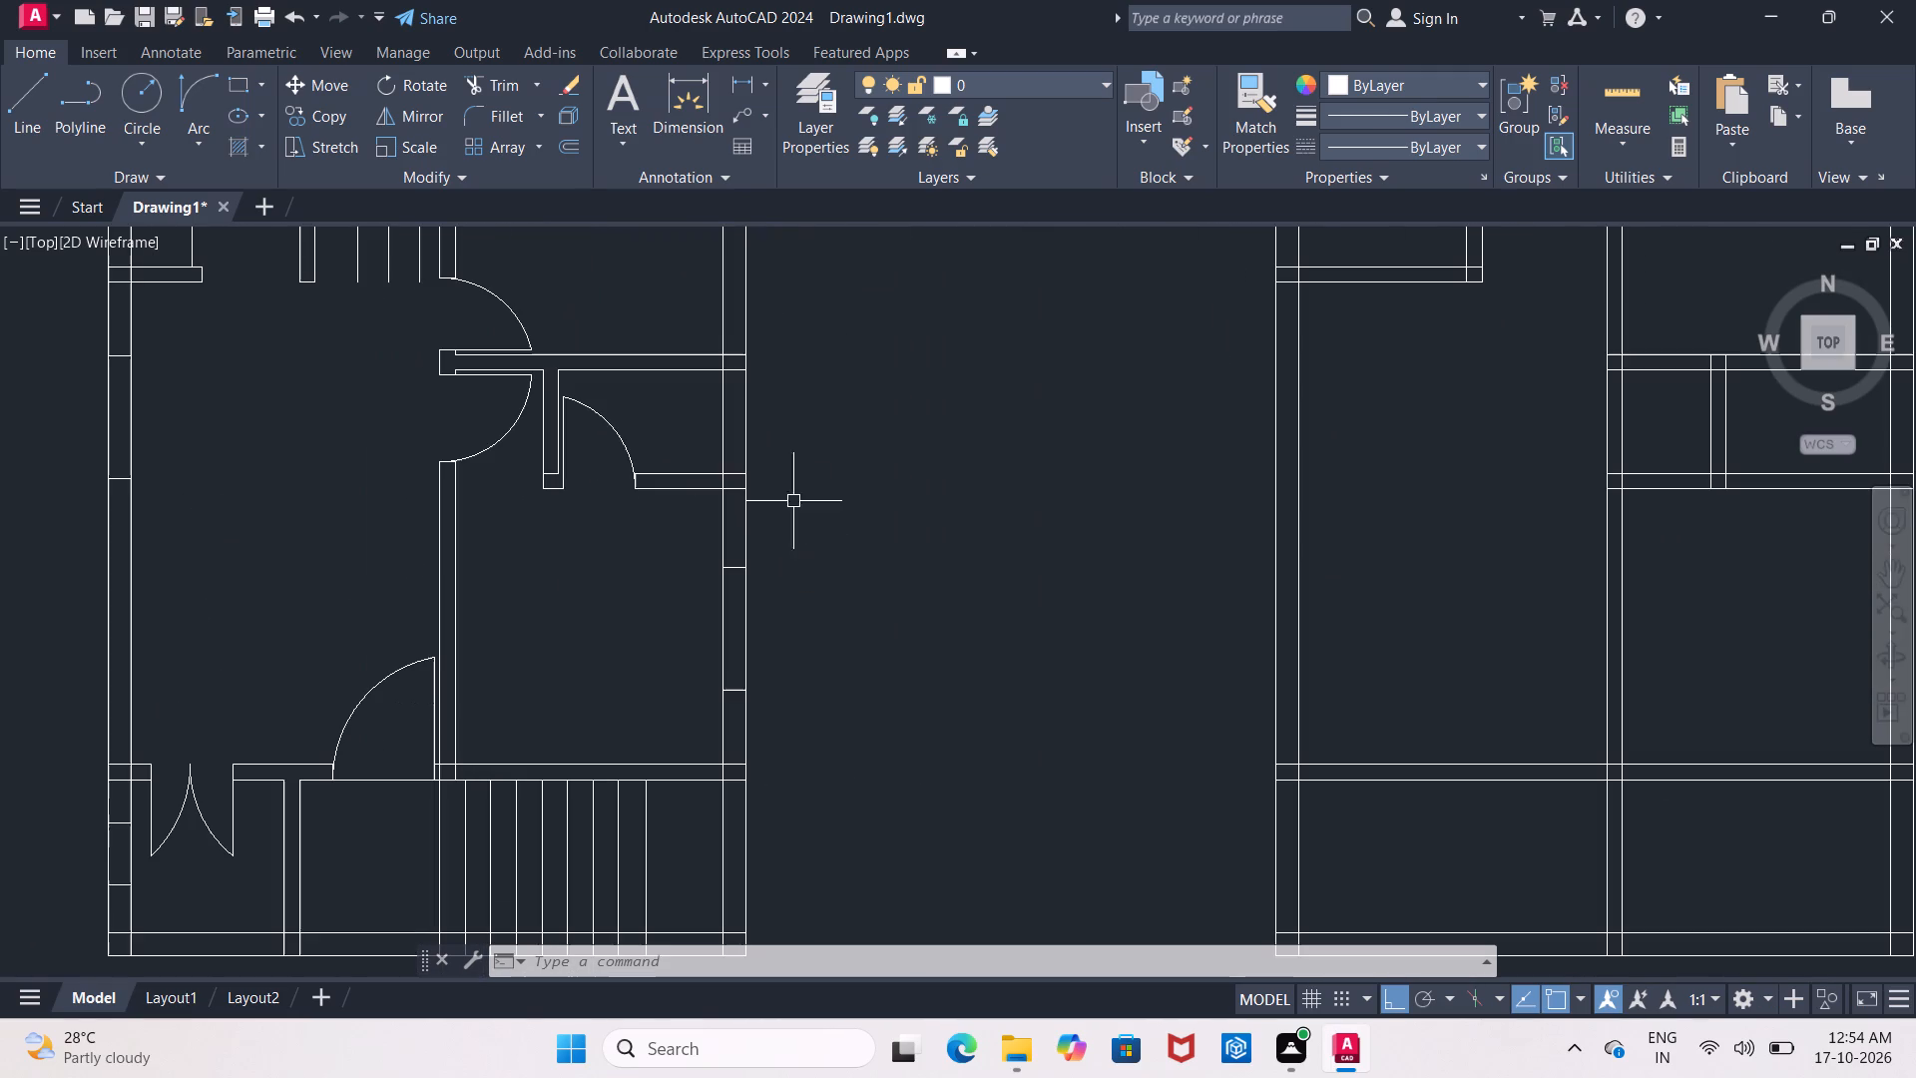
scroll(718, 434, "up", 1)
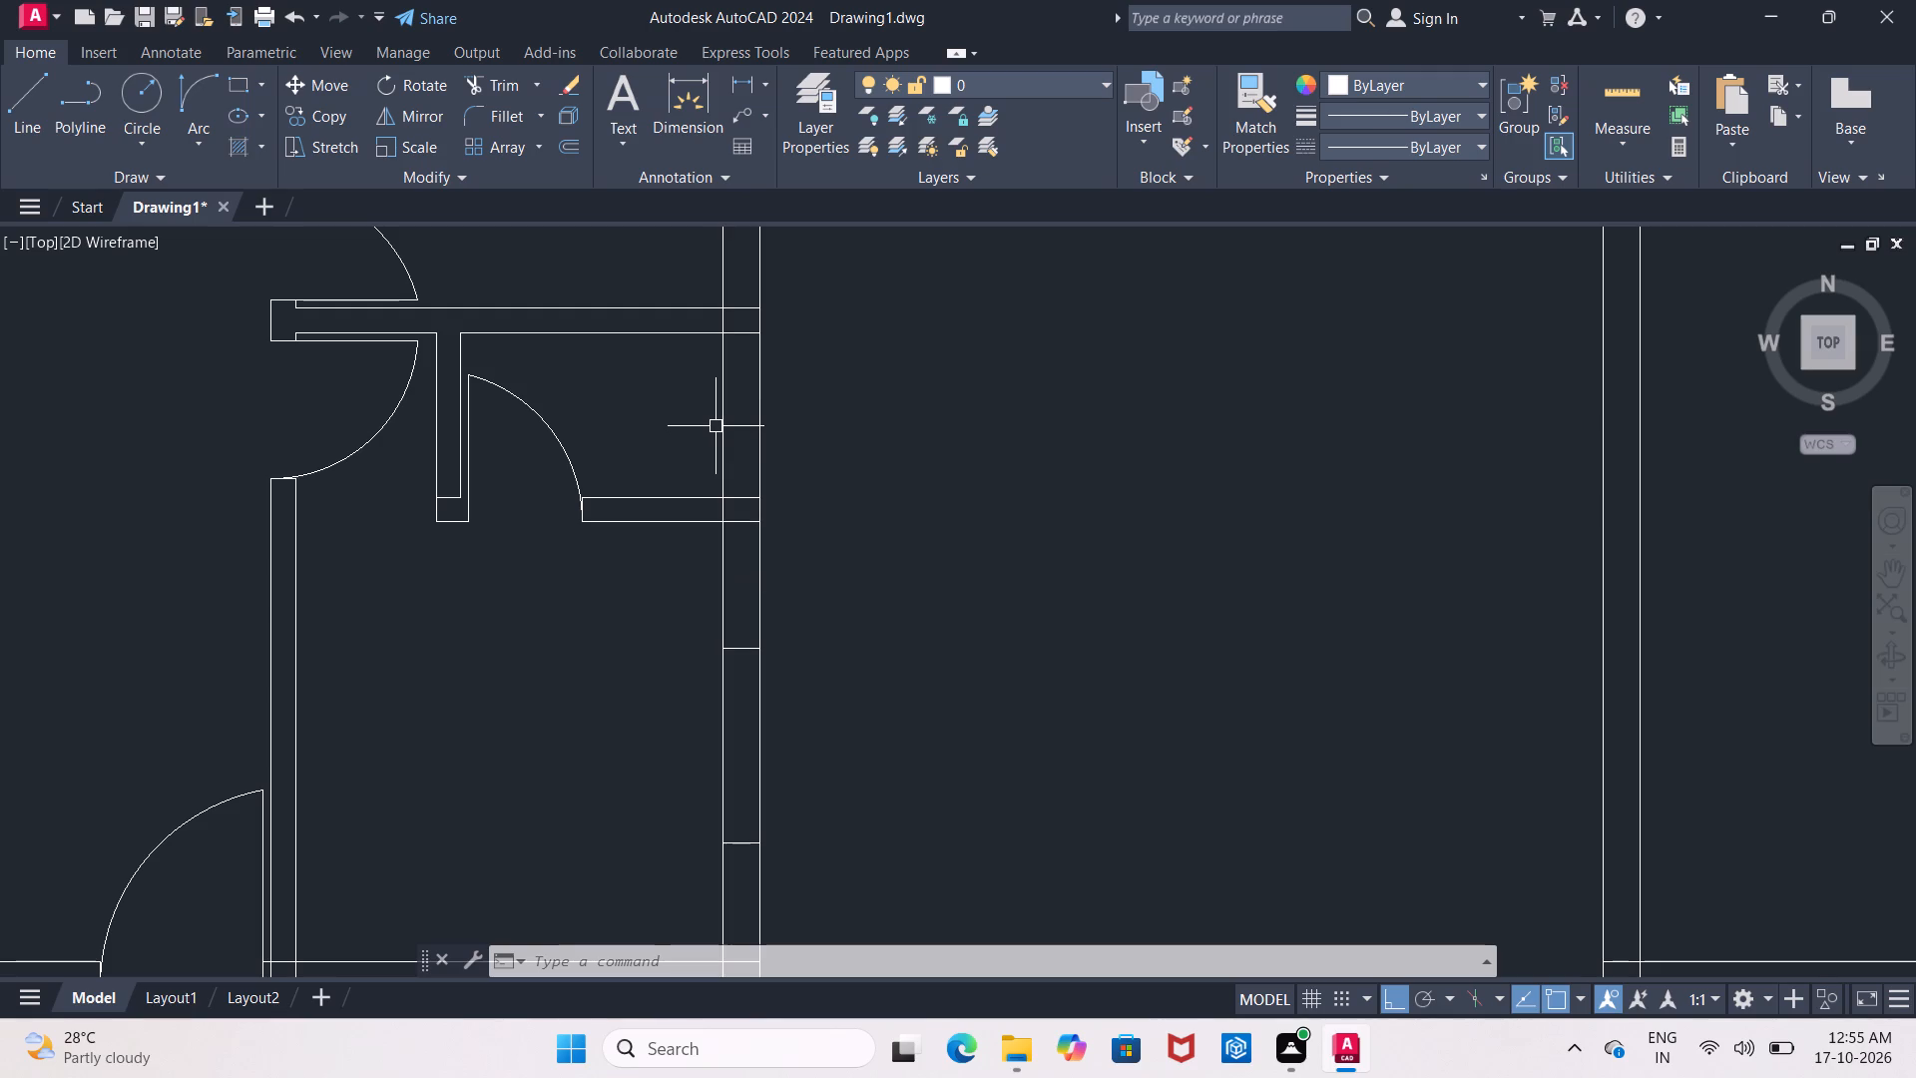
left_click(740, 85)
left_click(720, 332)
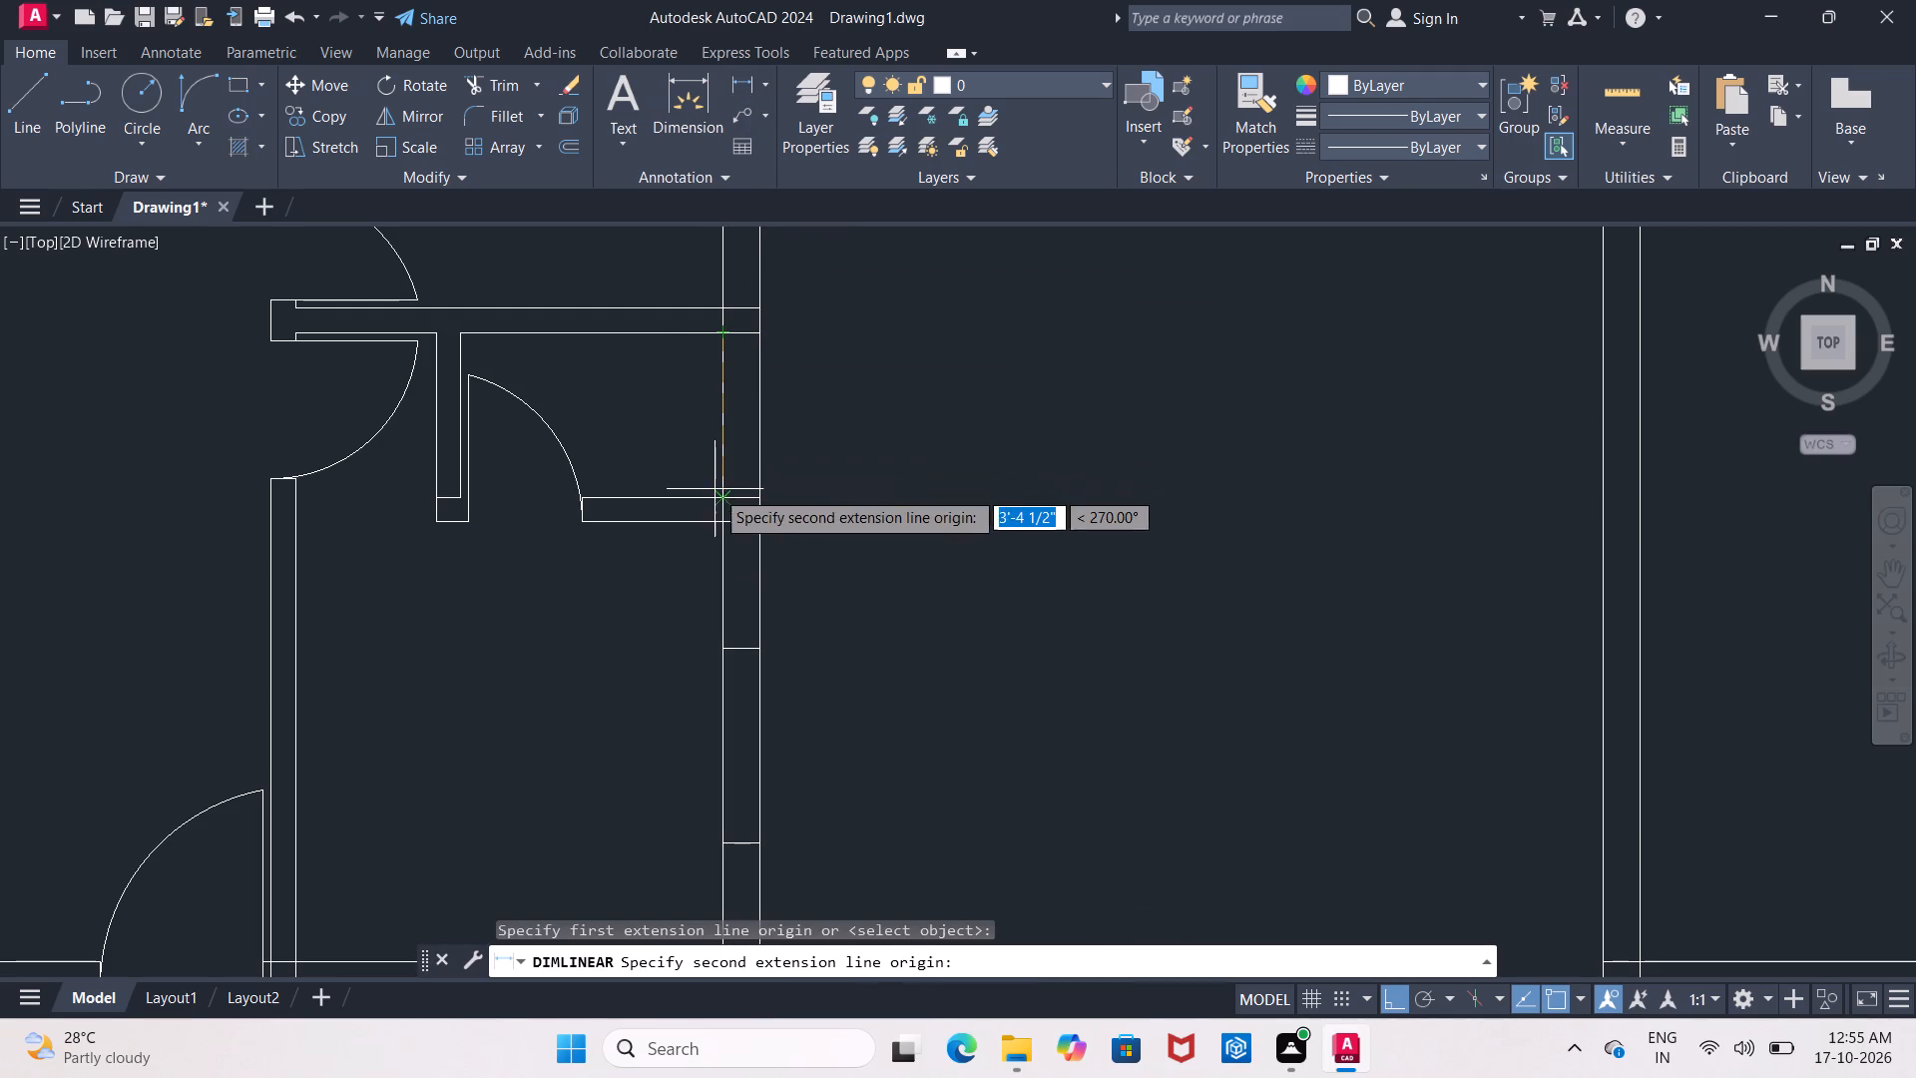
left_click(723, 494)
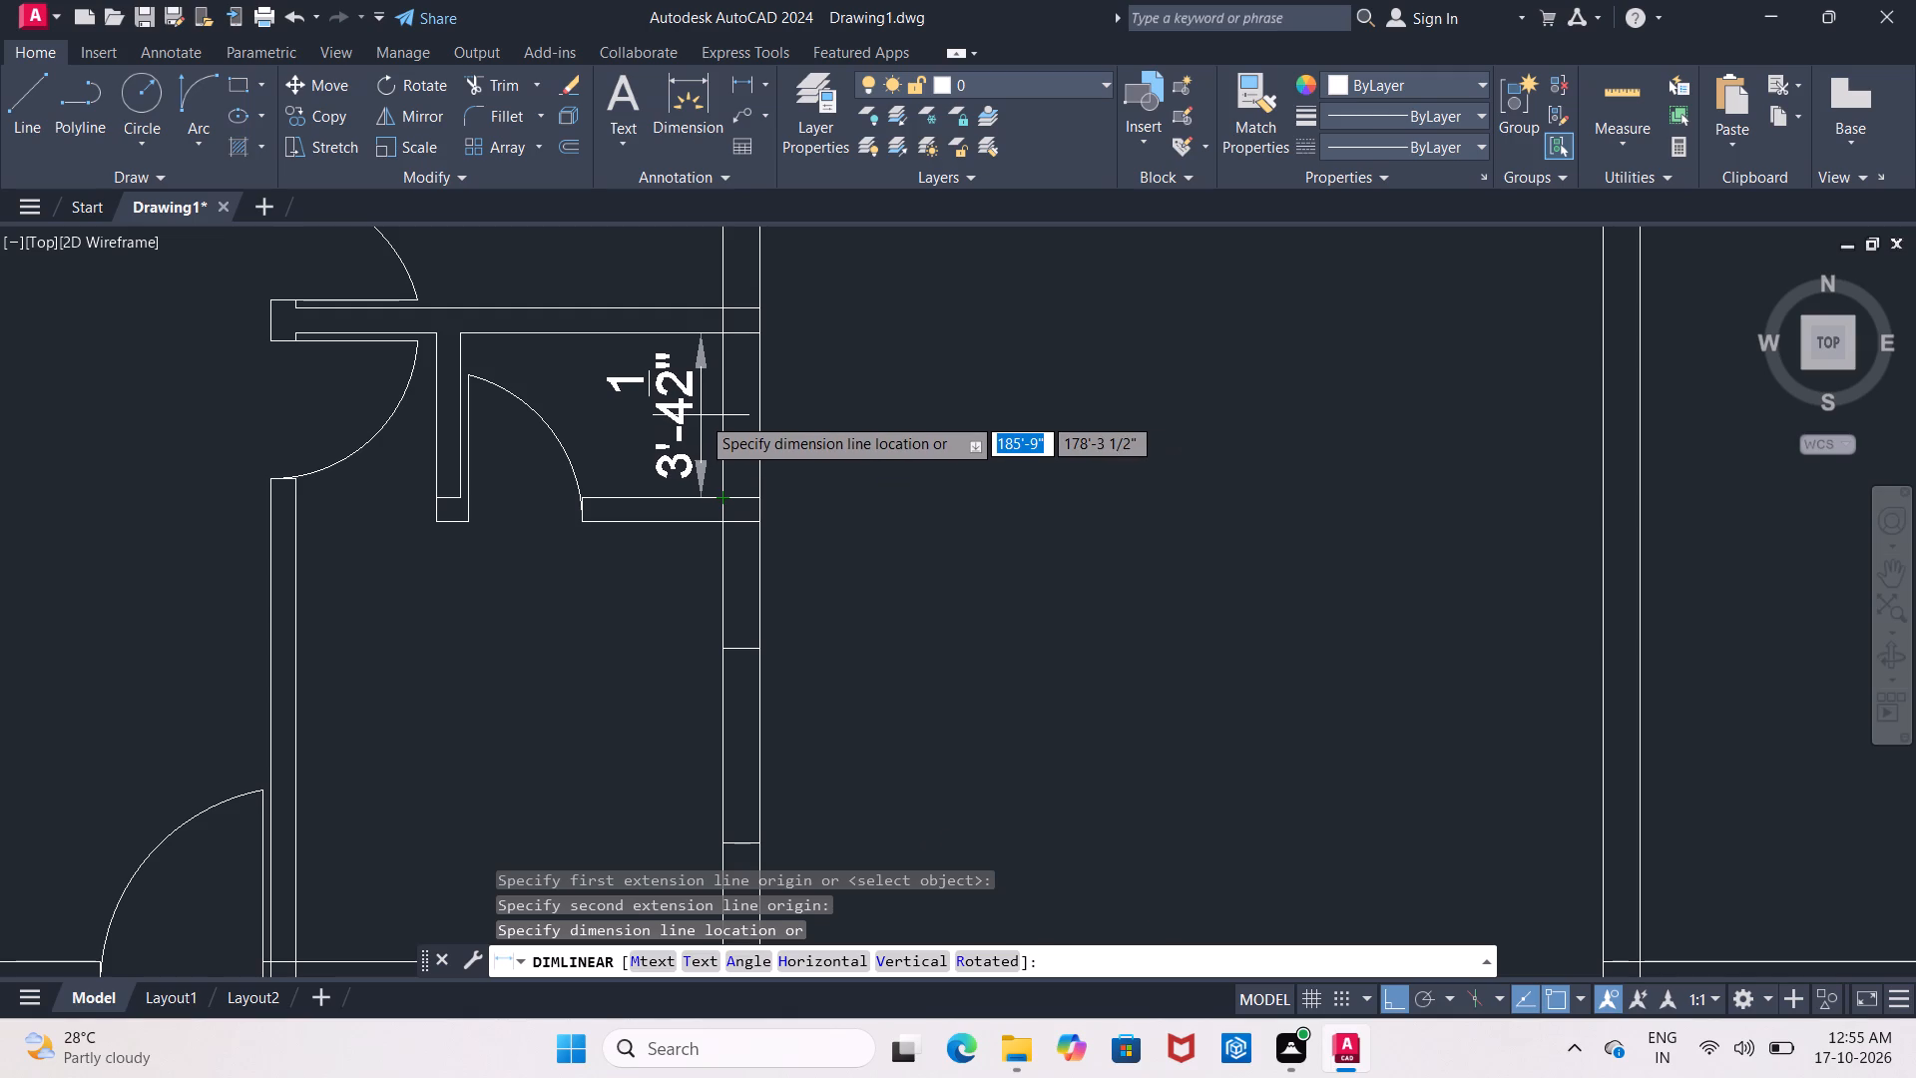
key("Escape")
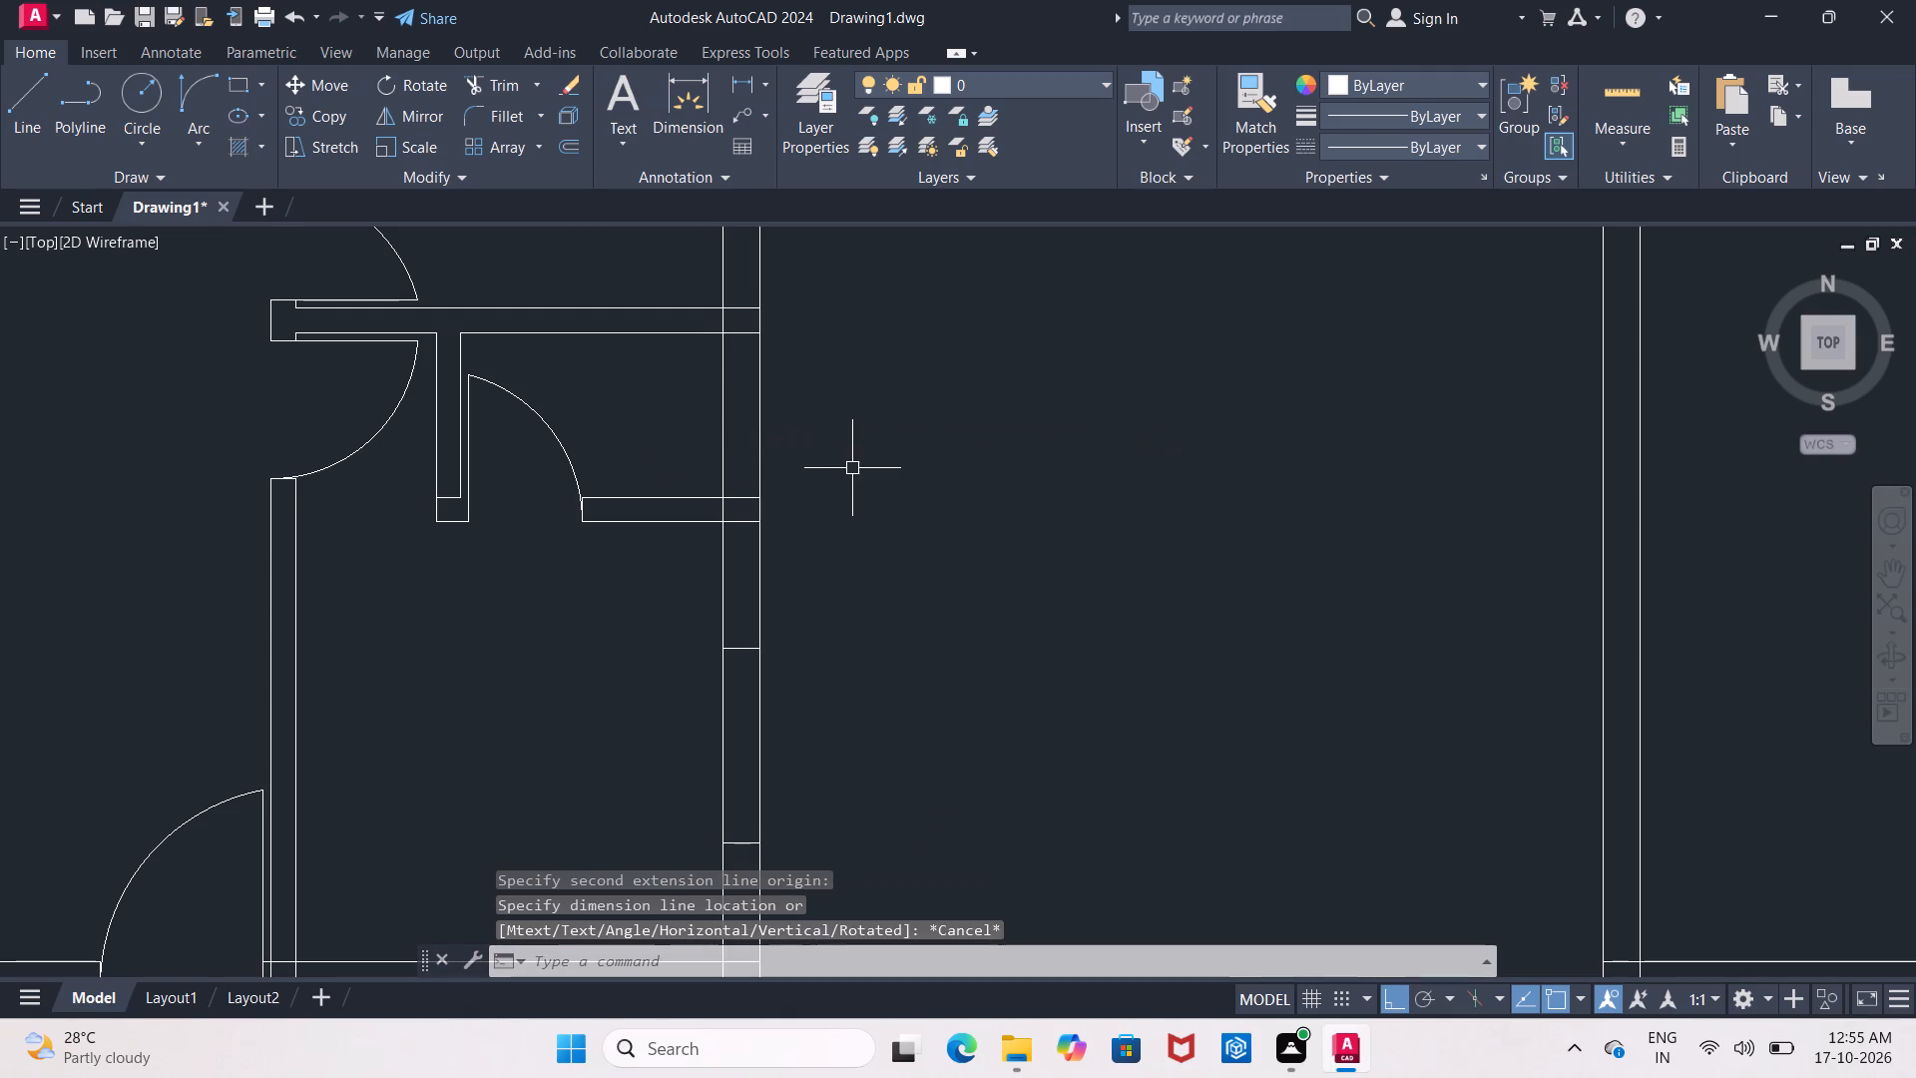
Switch to Calculator, compute 3.45 ÷ 2 for centring the small room's opening, and close it.
type("3.")
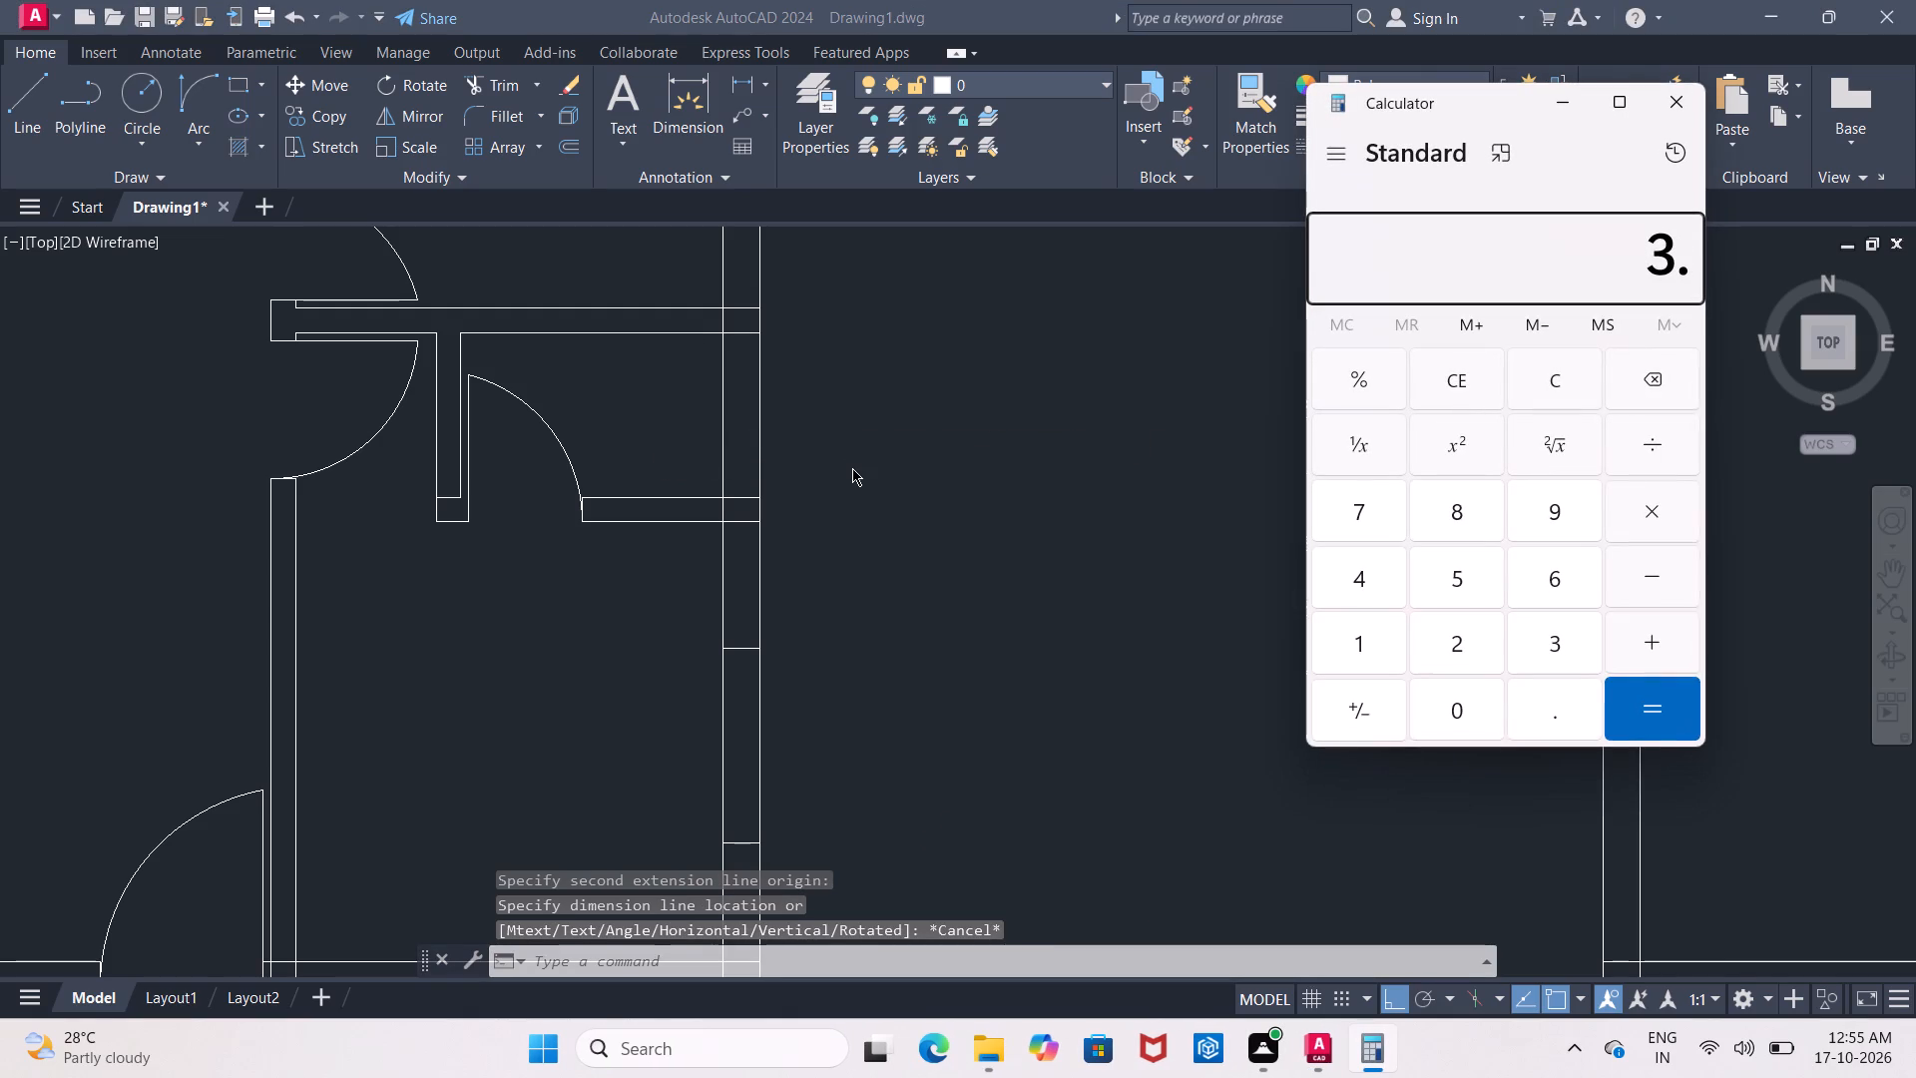
key("4")
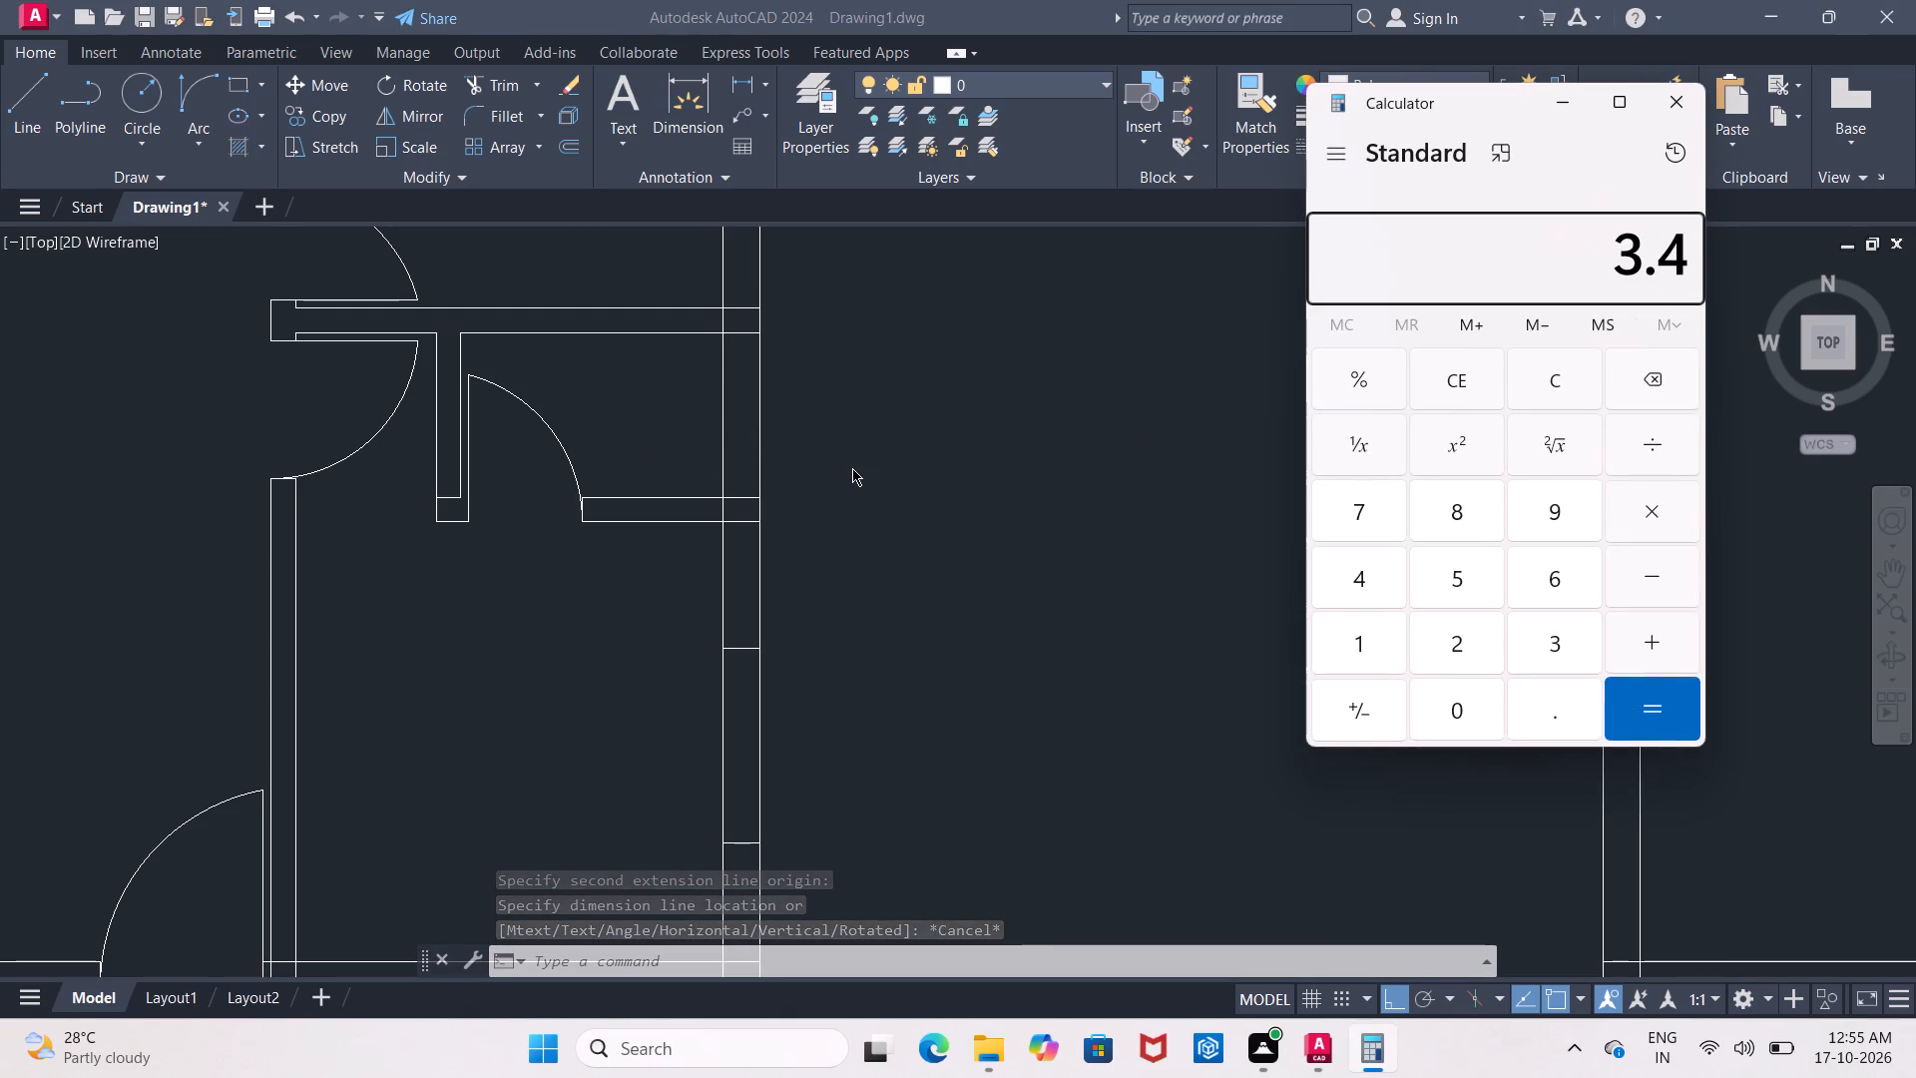
key("period")
key("5")
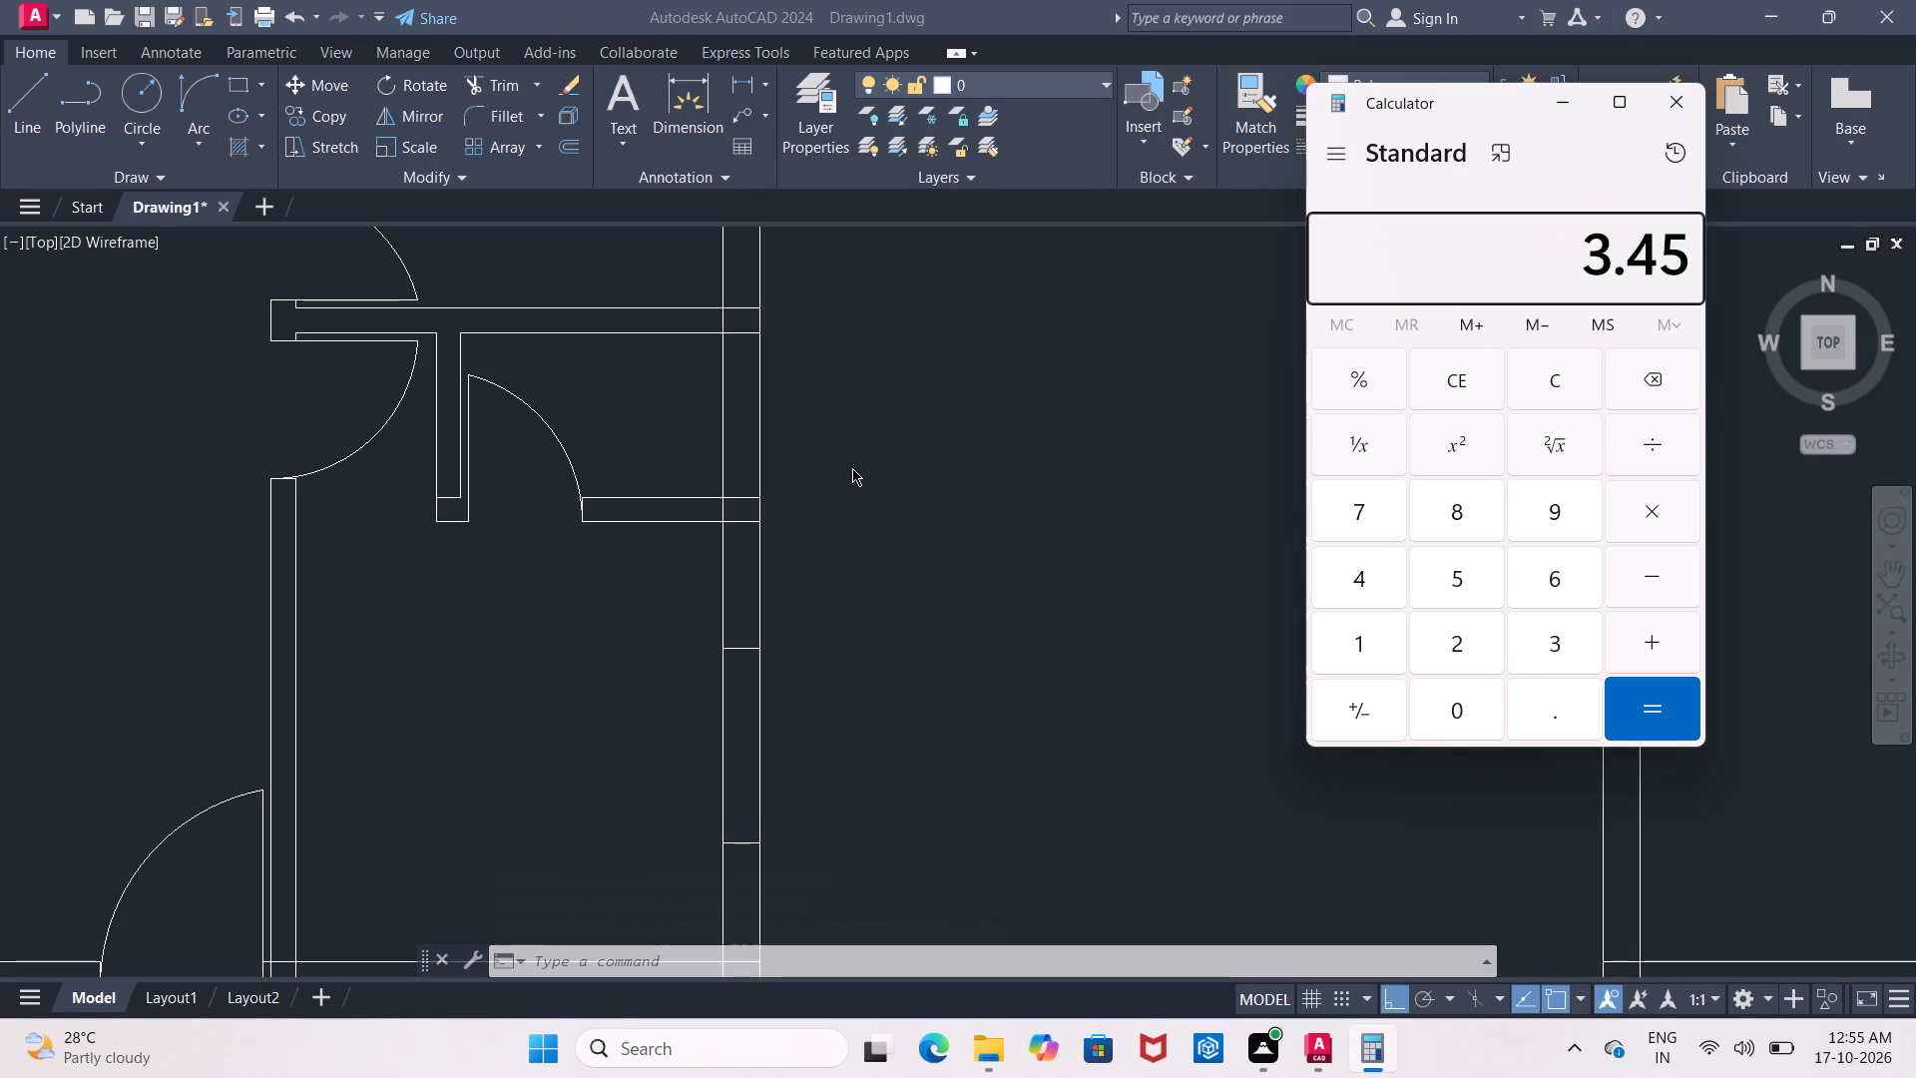
type("/2")
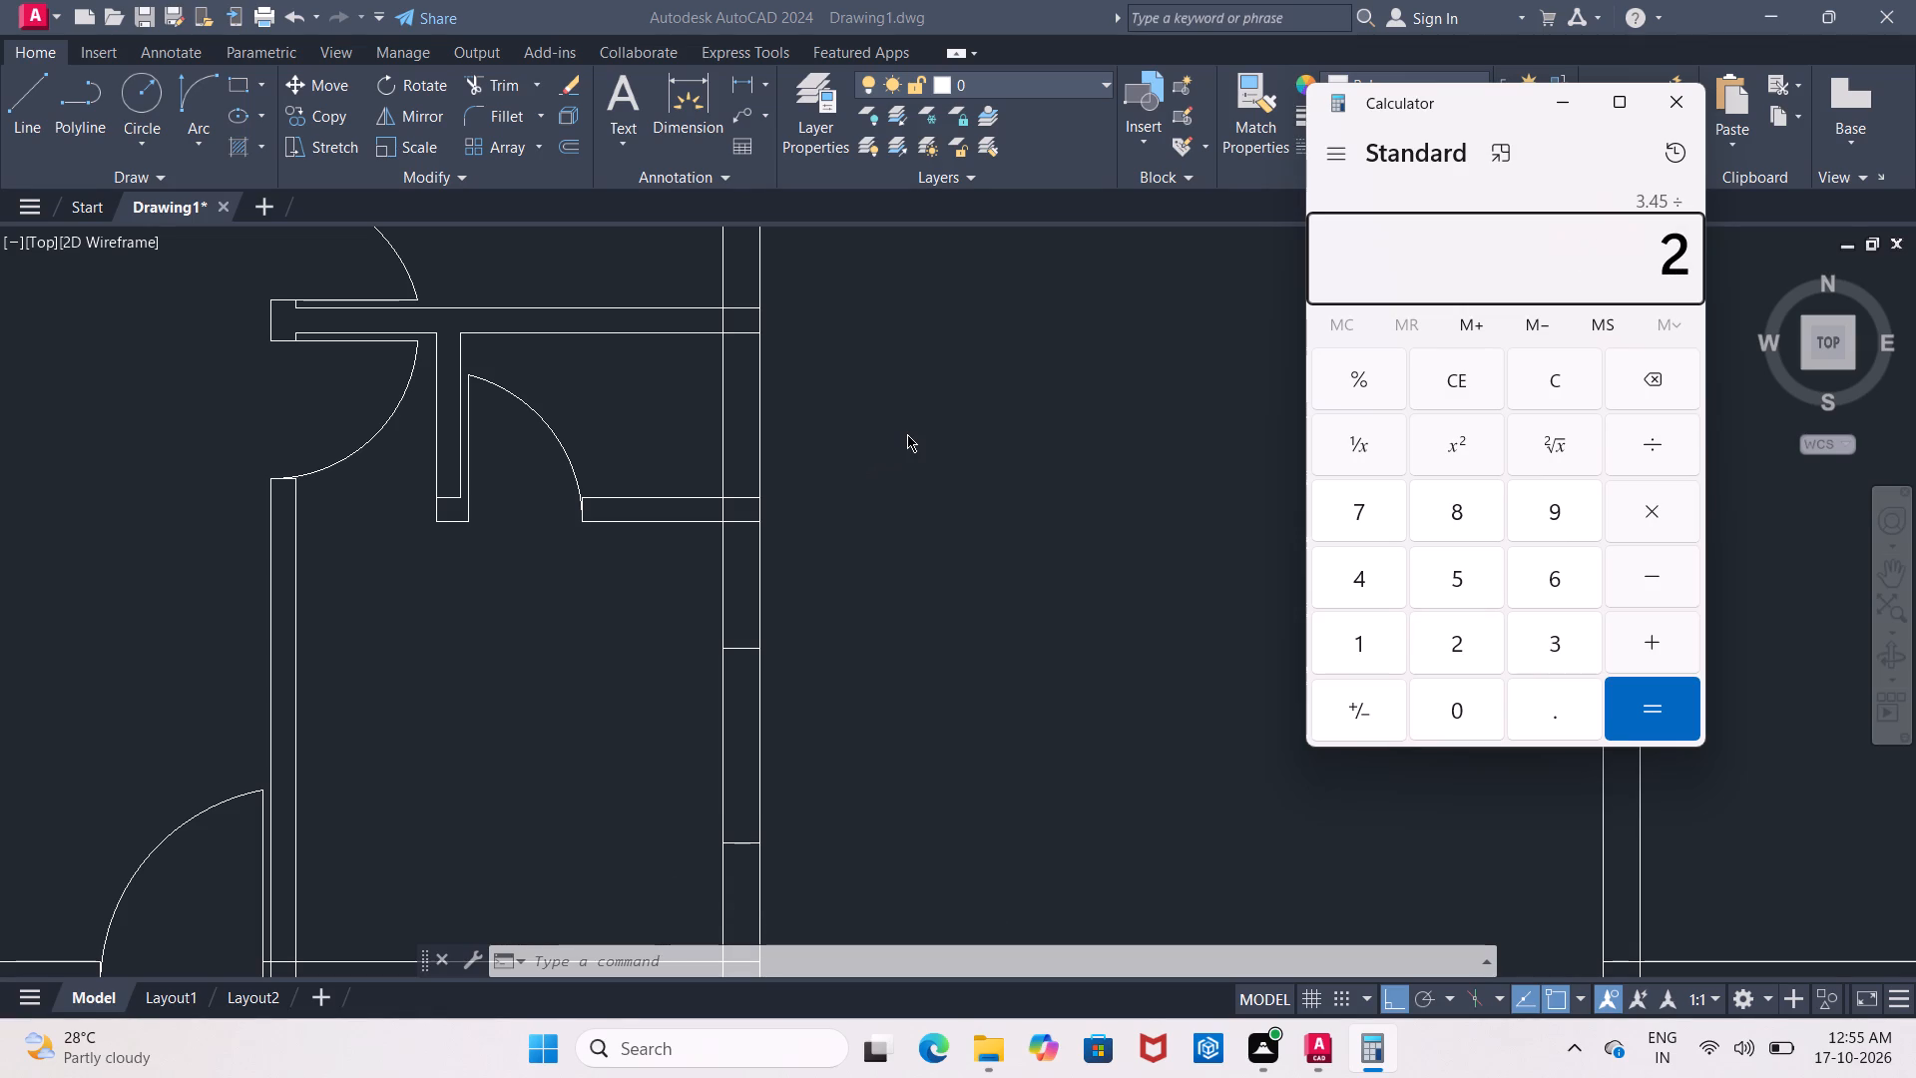
key("Return")
left_click(1671, 115)
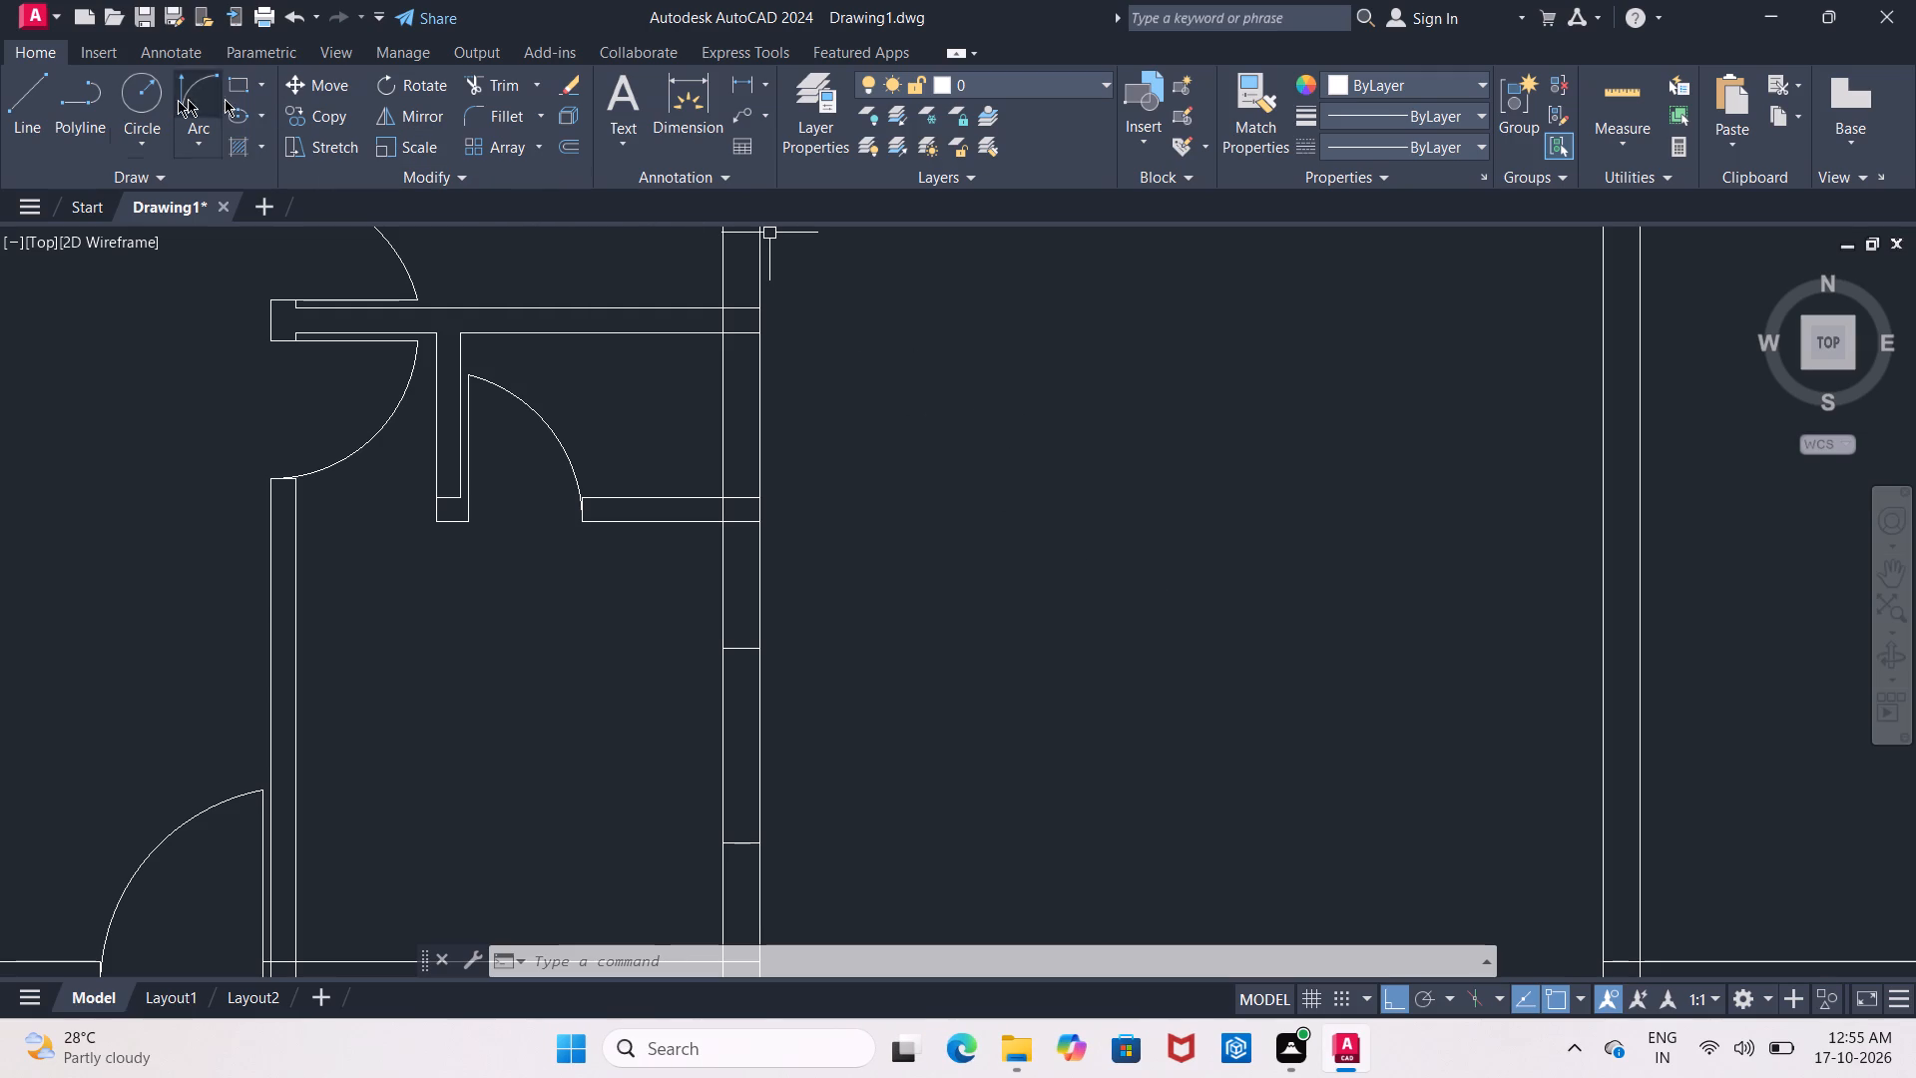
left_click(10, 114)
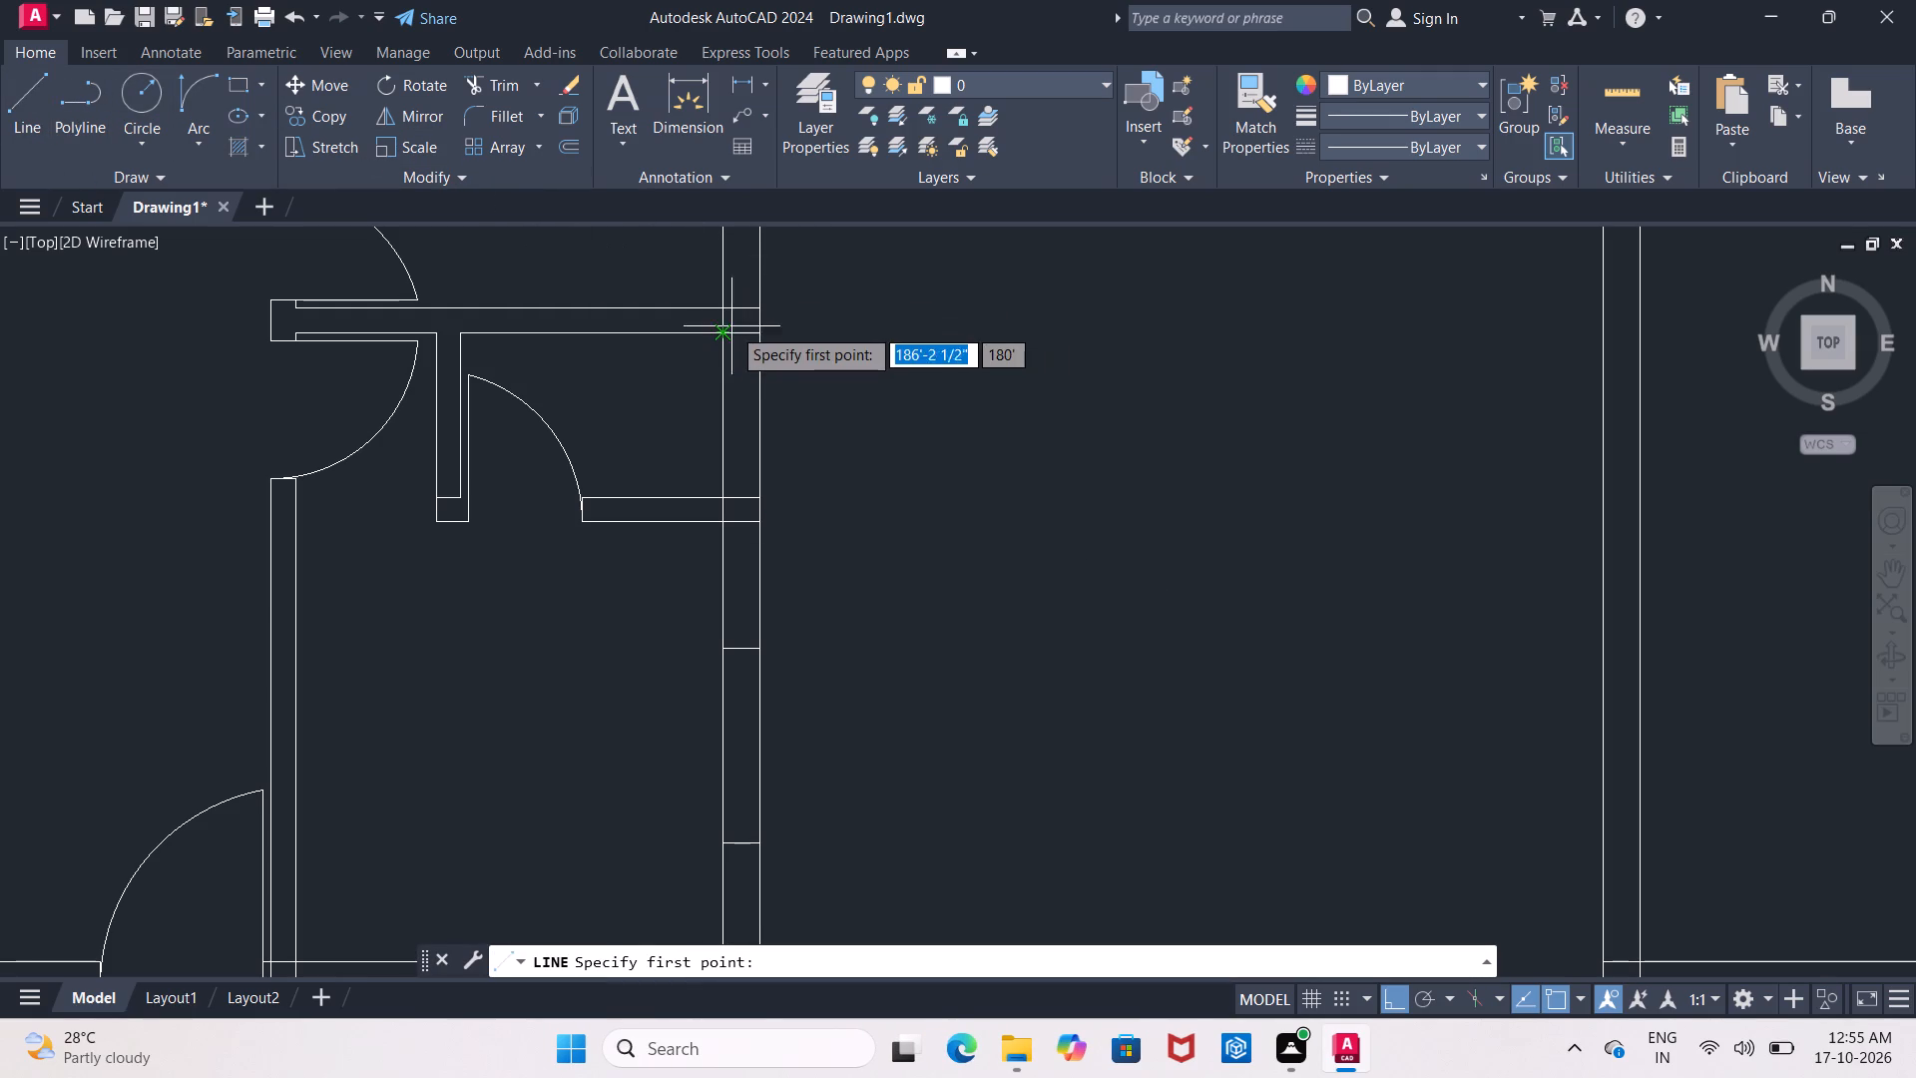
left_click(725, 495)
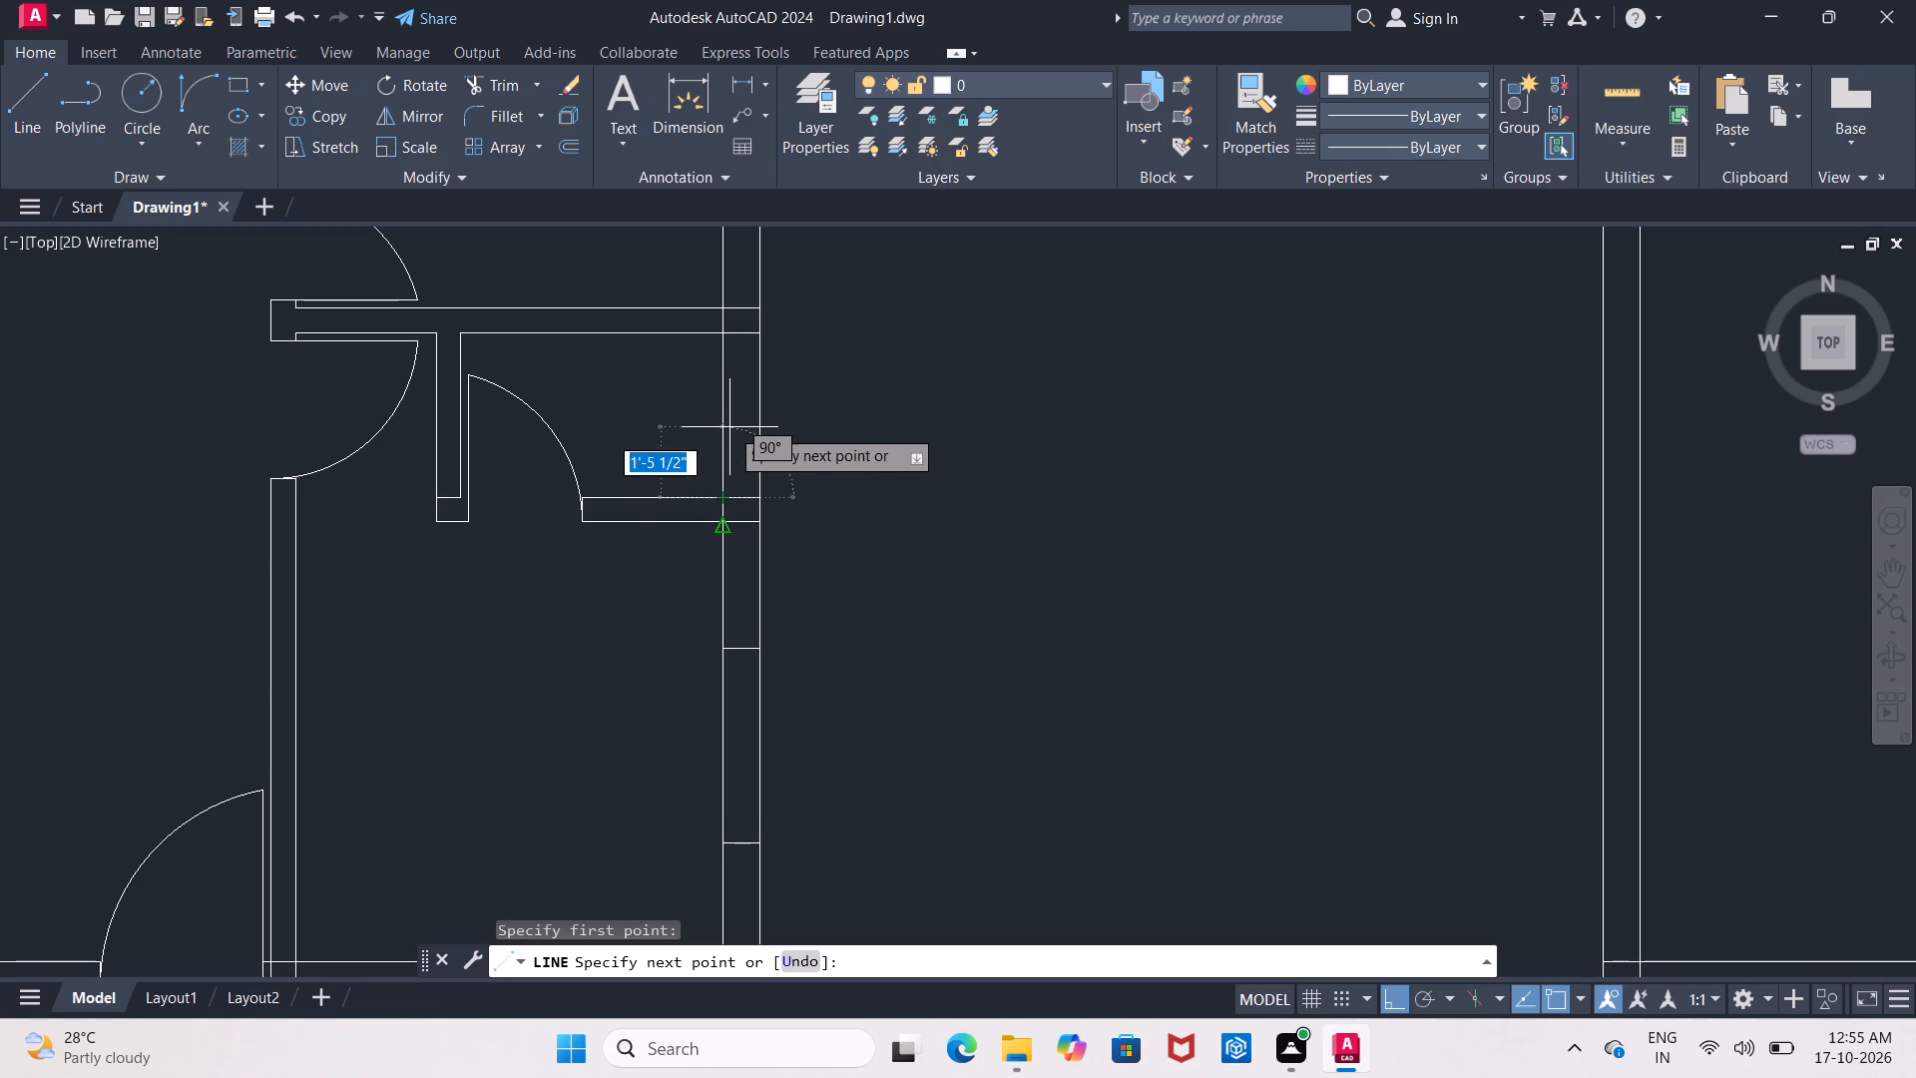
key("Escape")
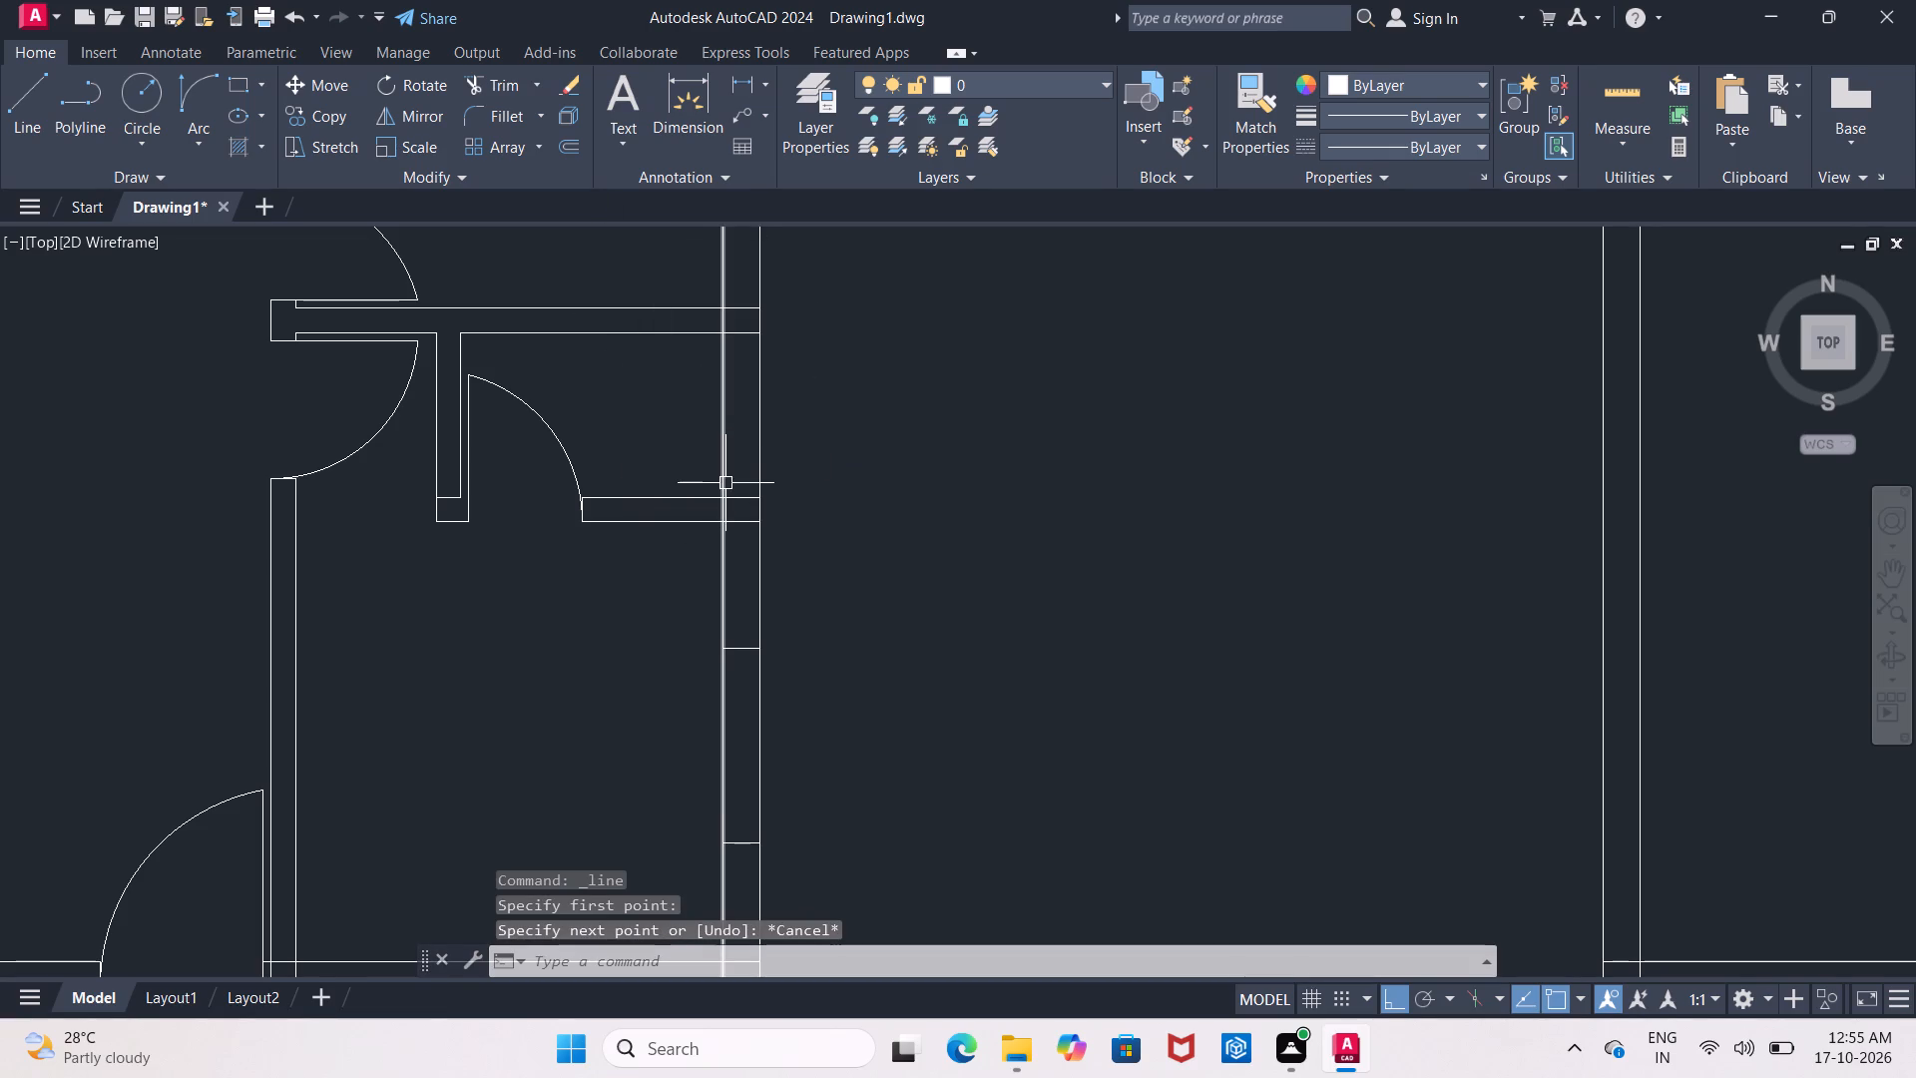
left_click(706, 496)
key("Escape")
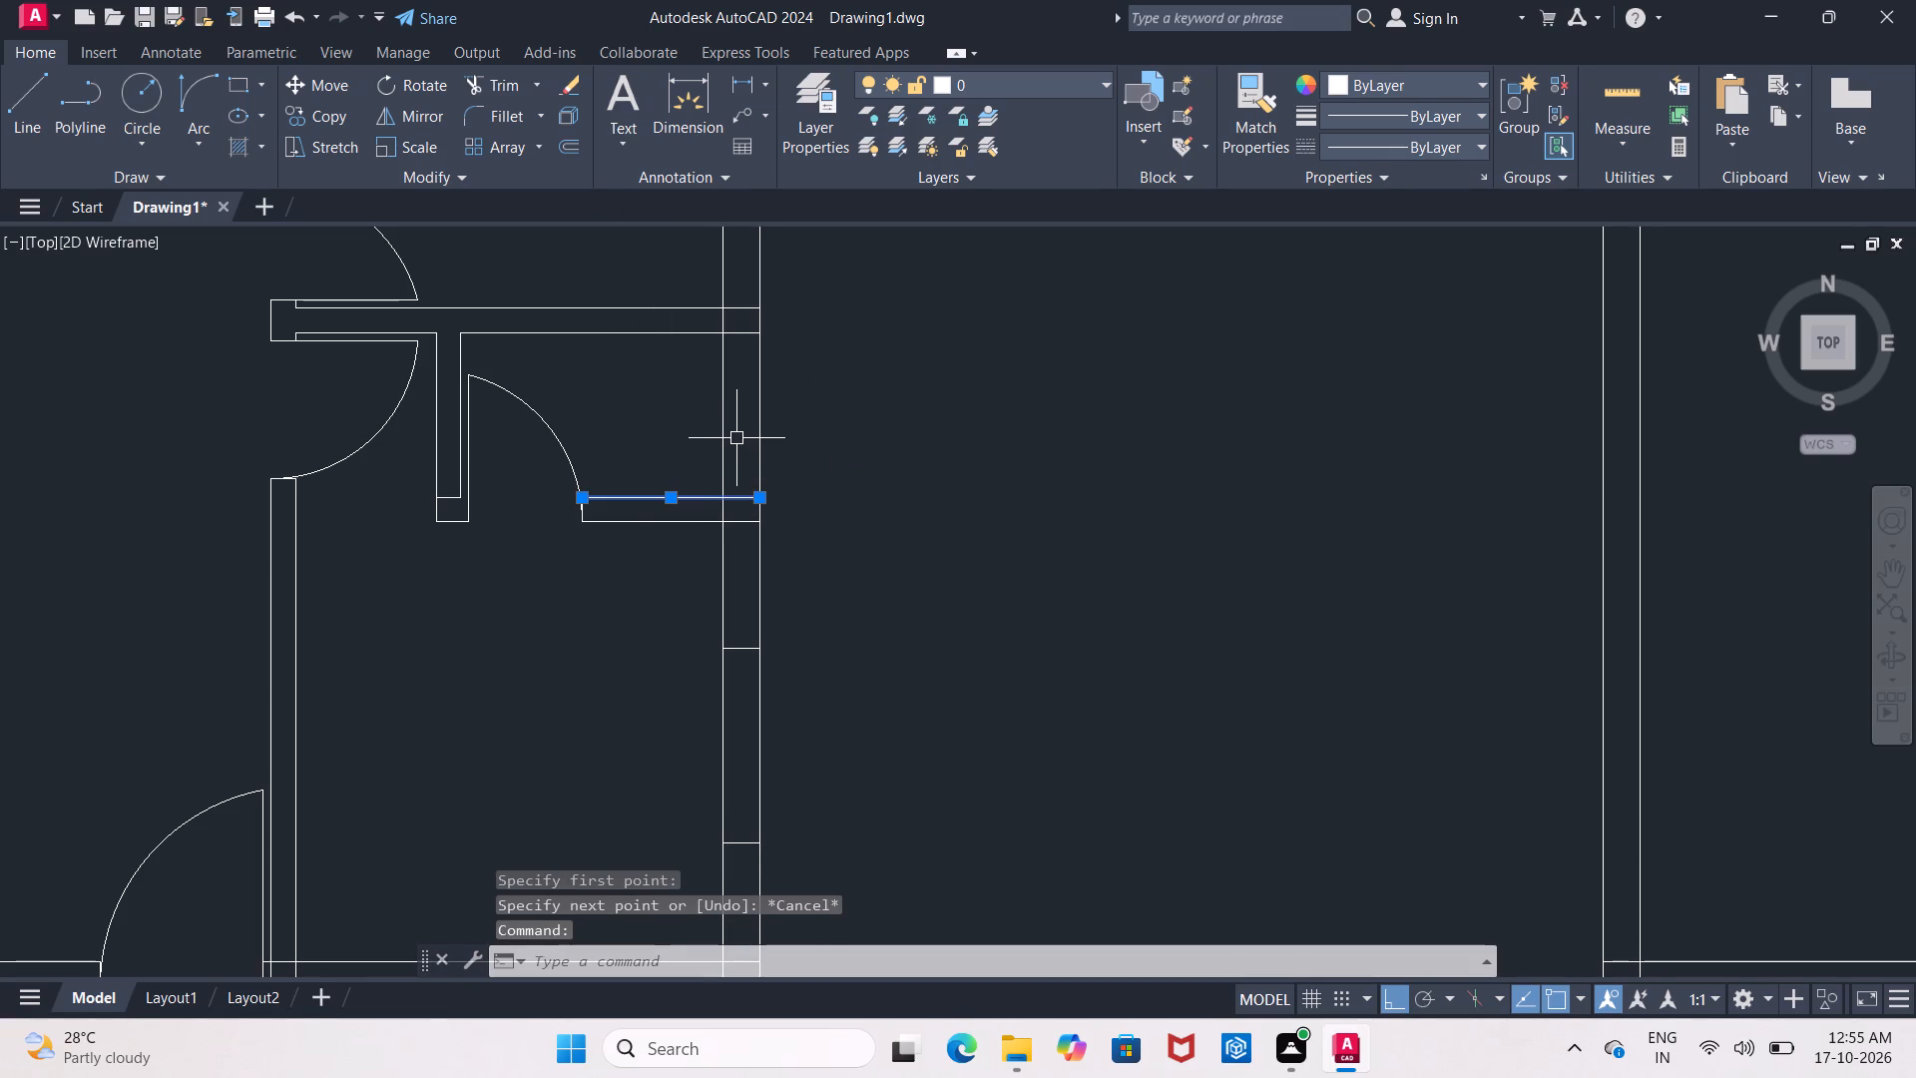
Trim the two horizontal lines bounding the small room above and below back to the right outer wall's inner face.
type("tr")
key("Return")
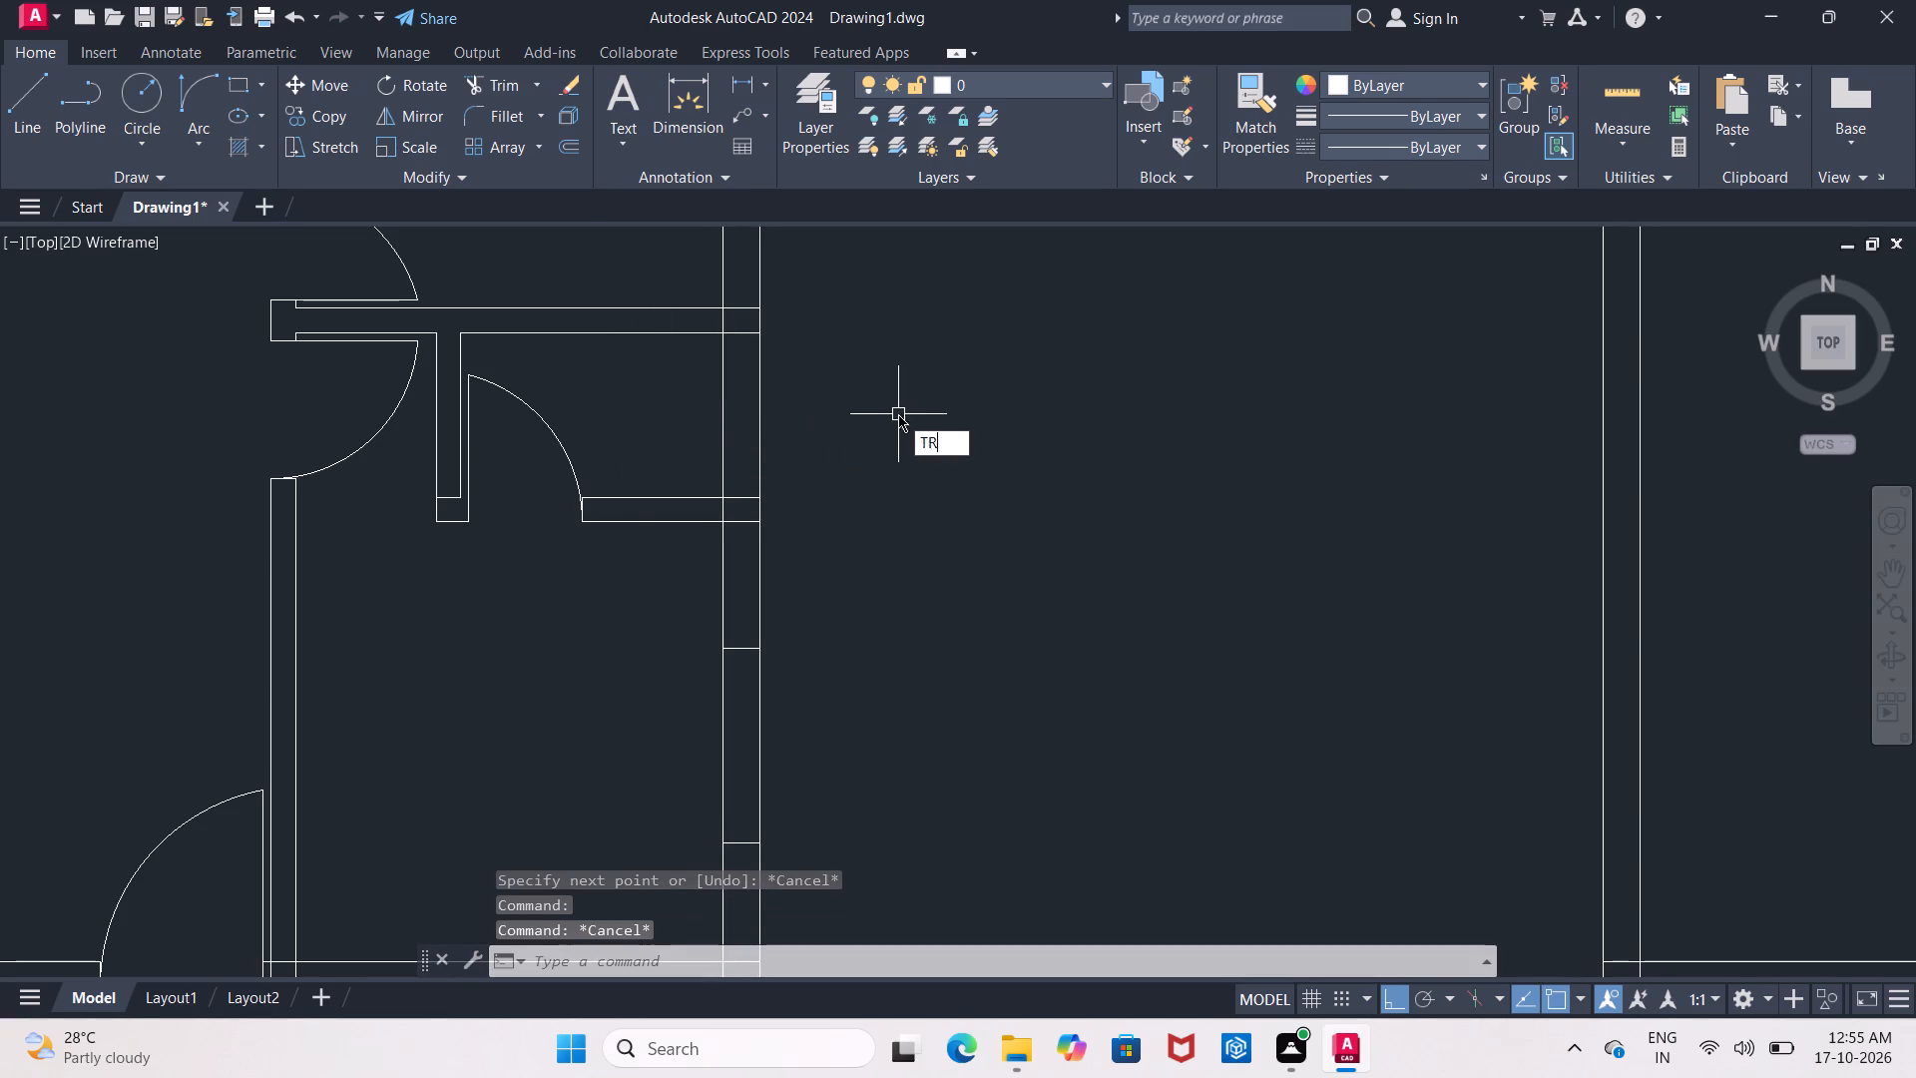
key("Return")
left_click(743, 496)
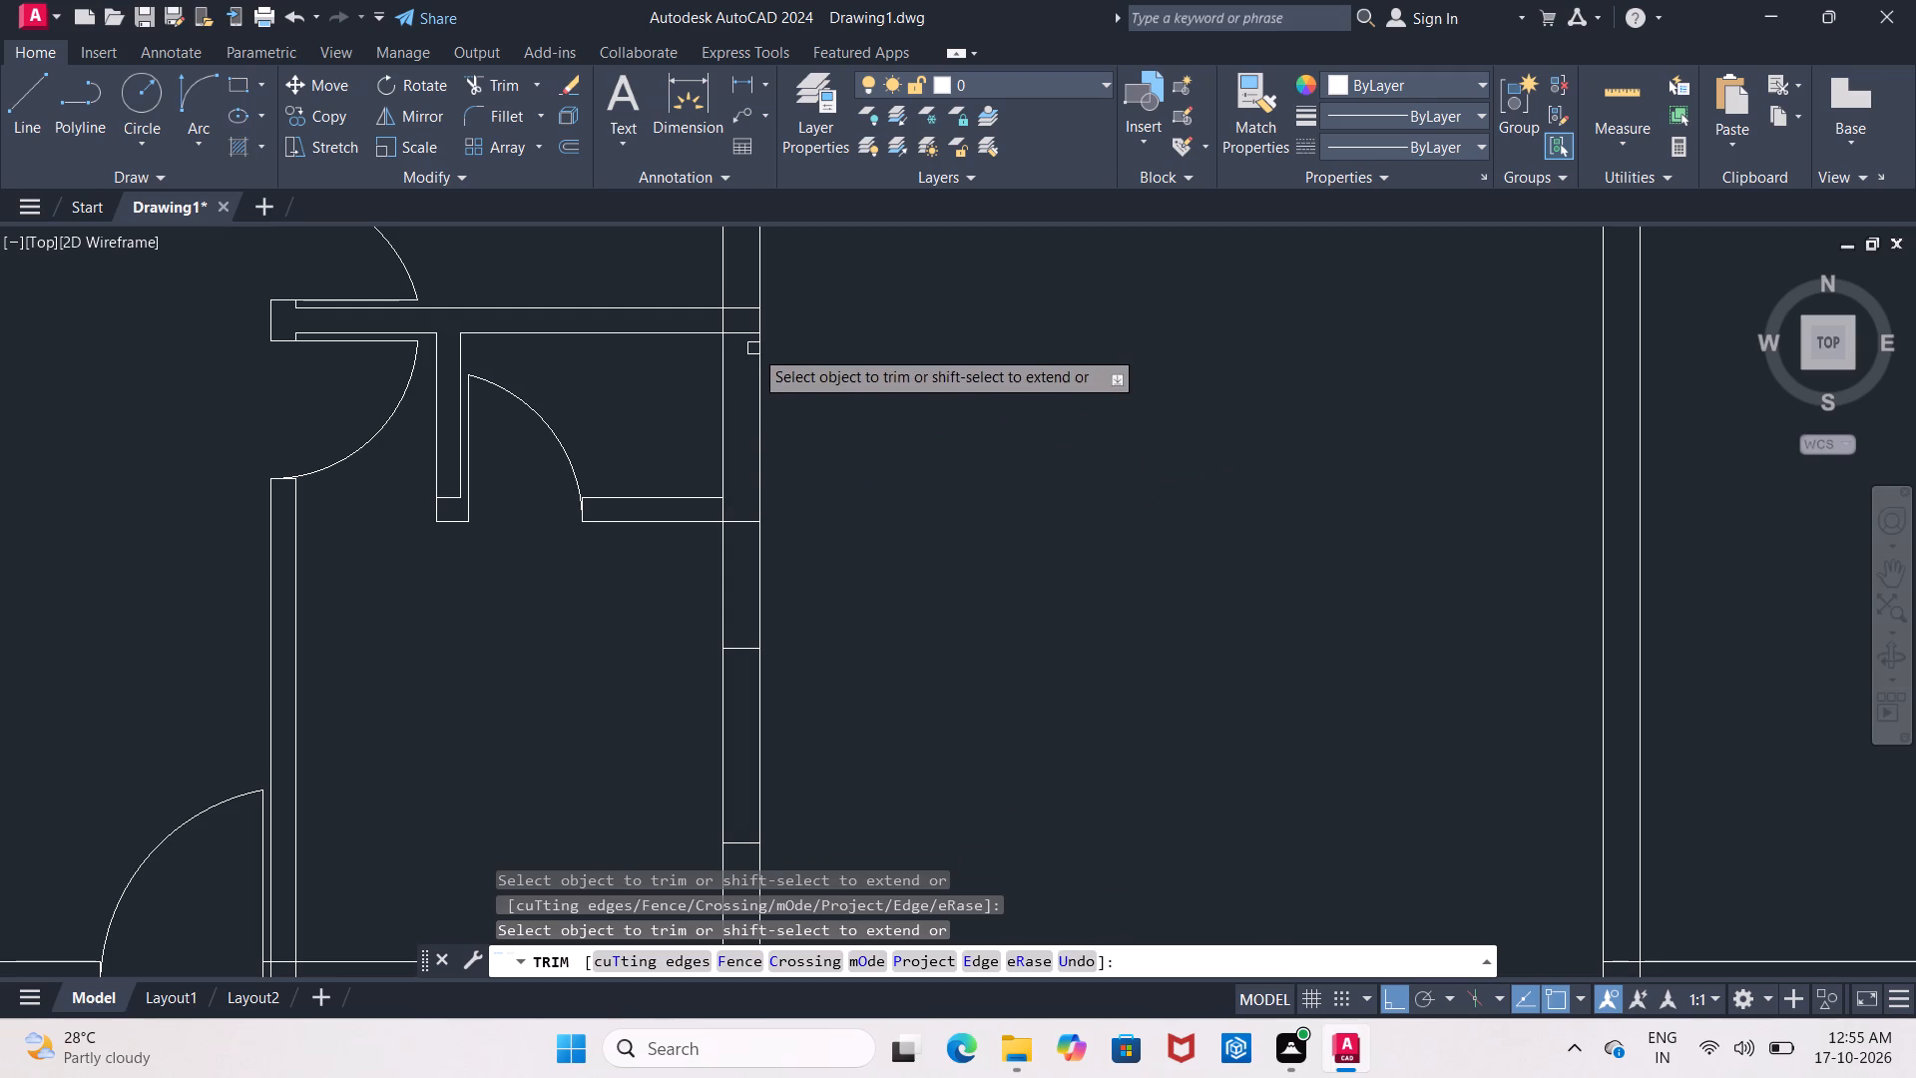
left_click(742, 333)
key("Escape")
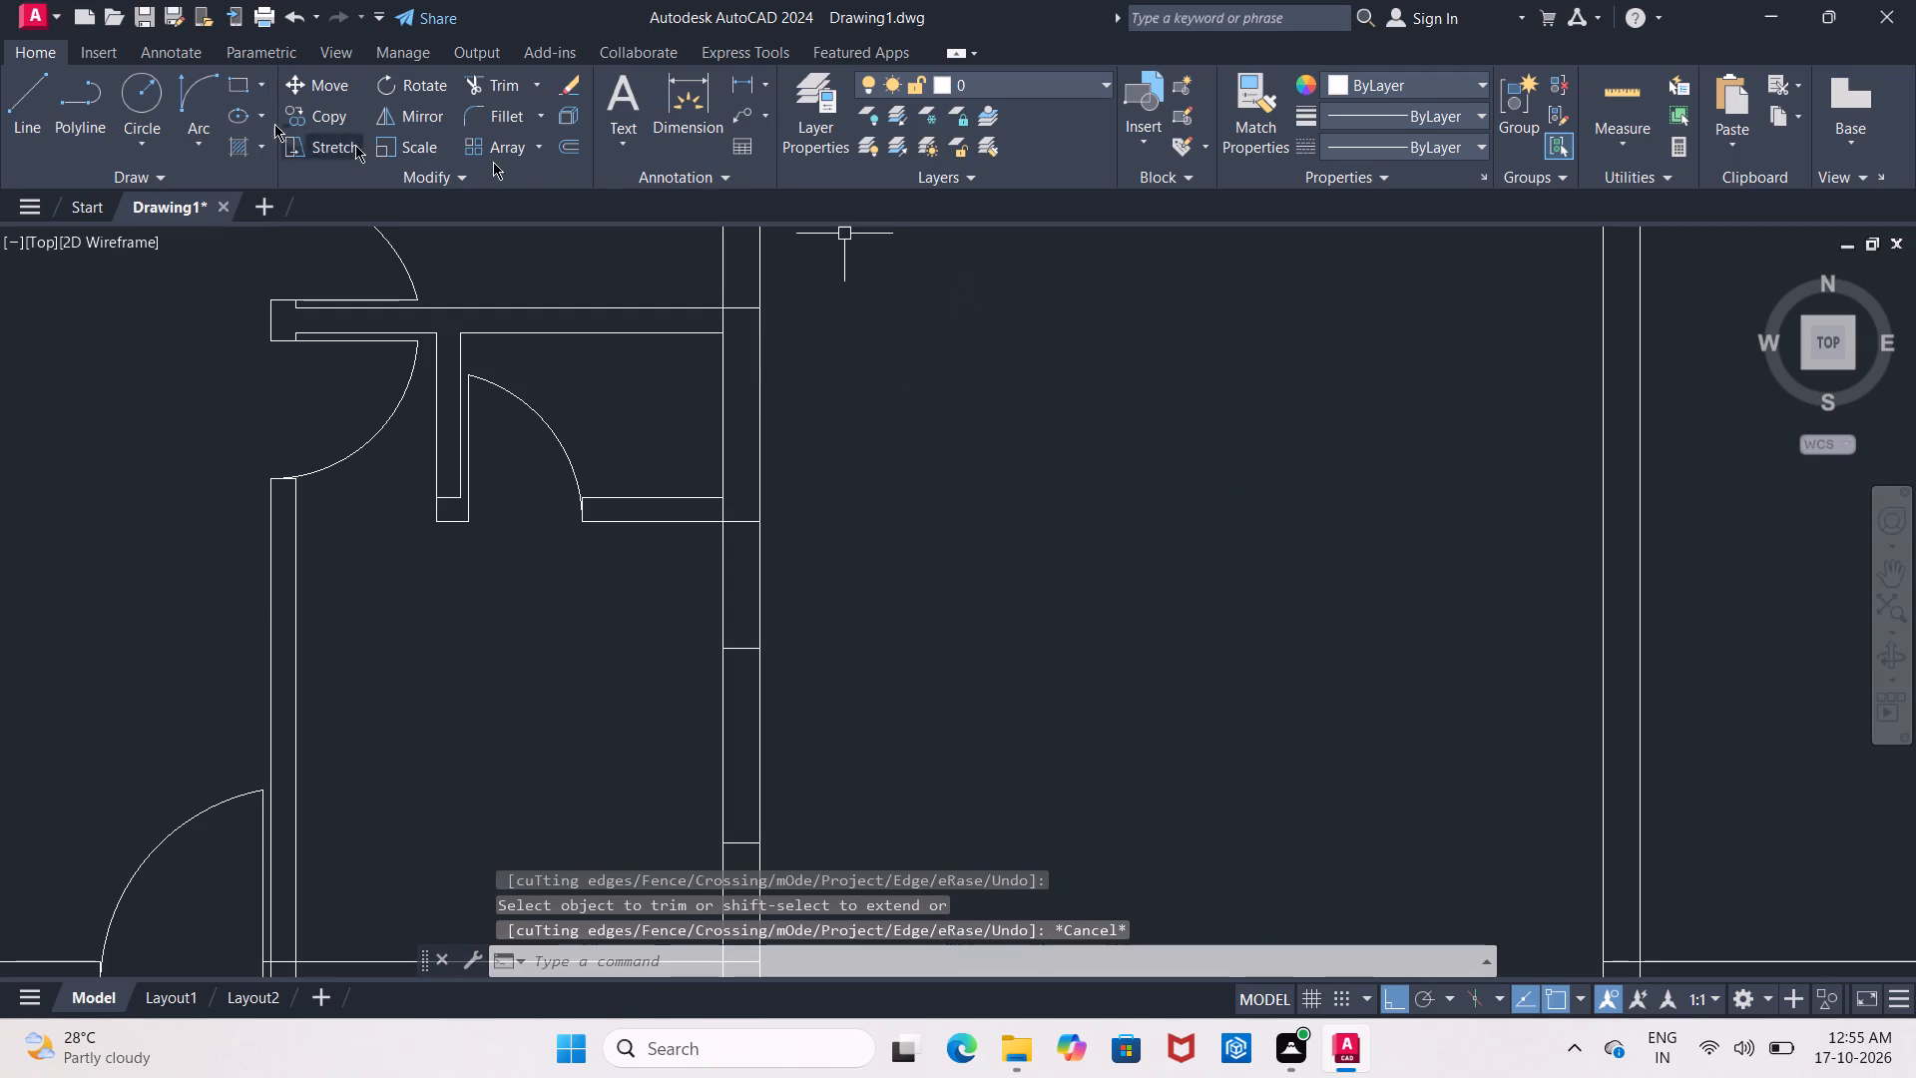
Draw a horizontal line outward across the right wall, starting on its inner face about 1'-10 1/2" below the small room's upper corner.
left_click(34, 98)
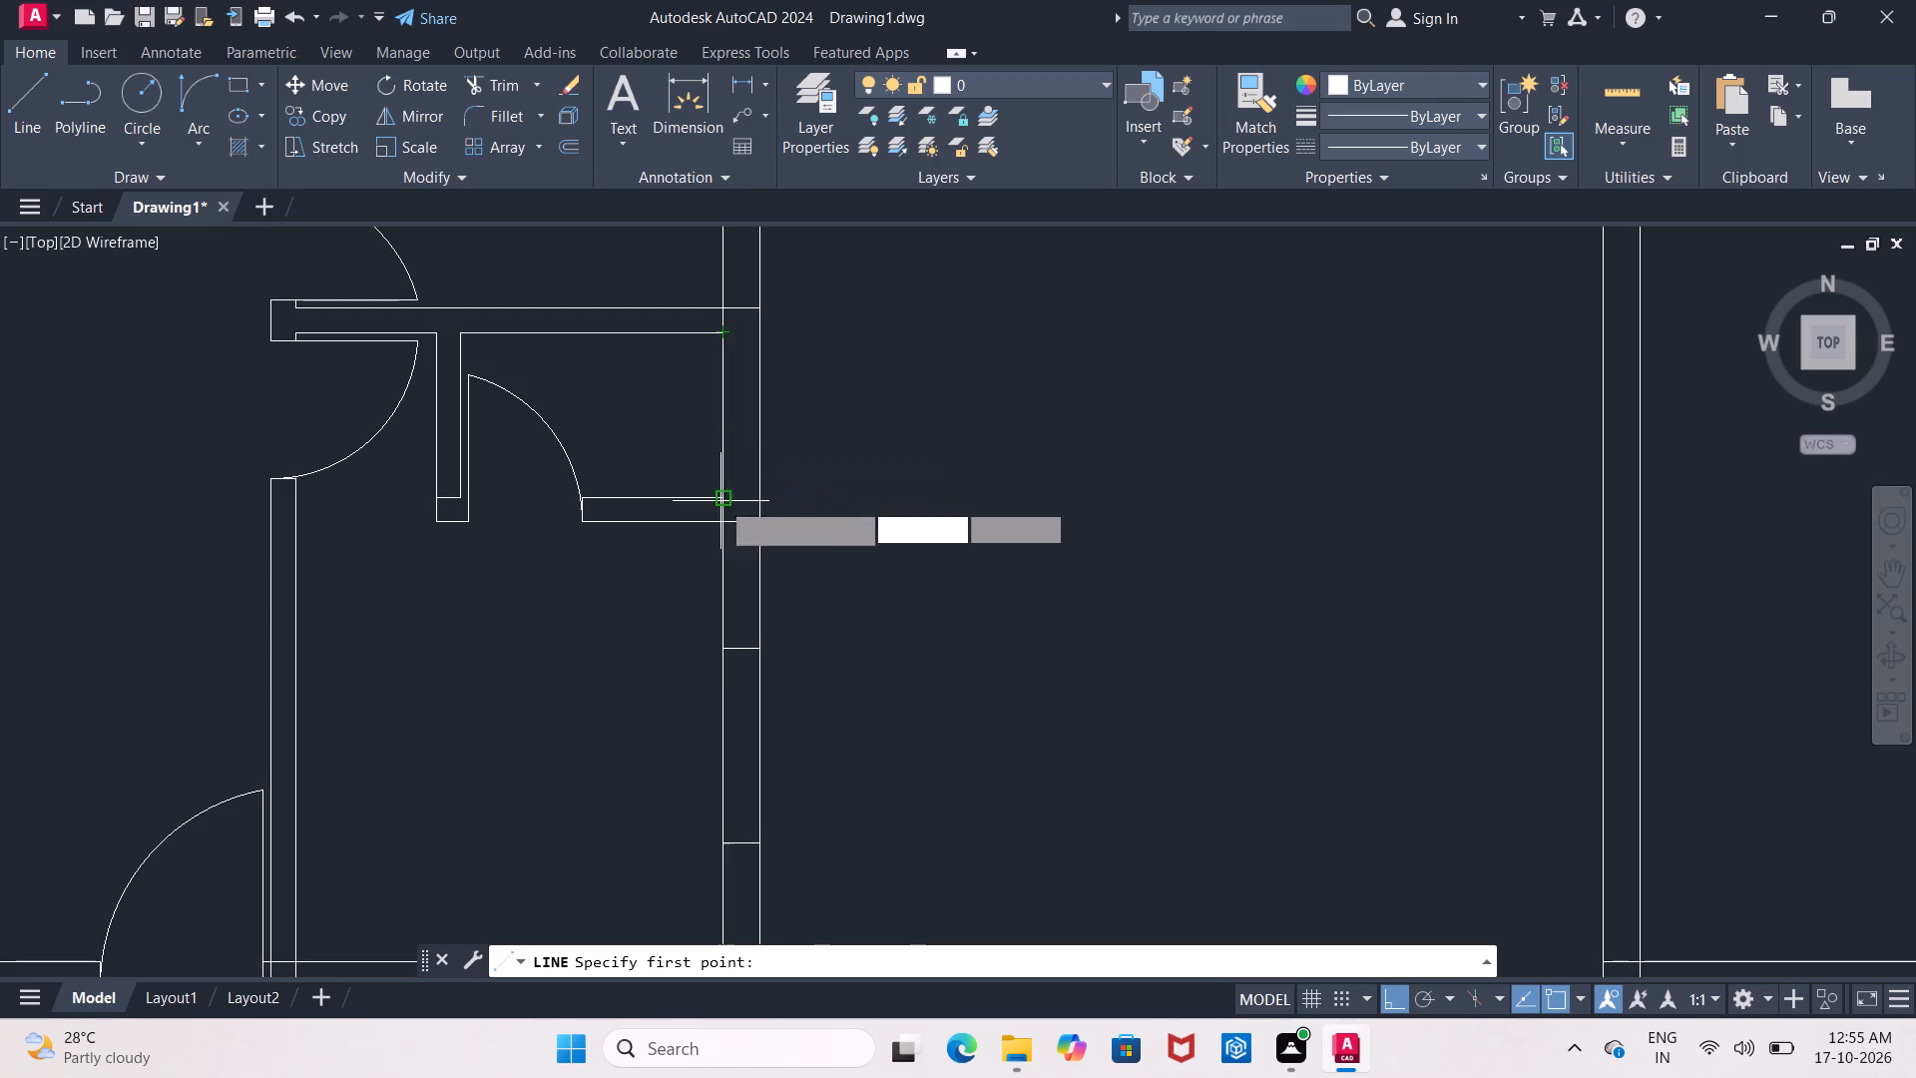
left_click(720, 423)
left_click(857, 440)
key("Escape")
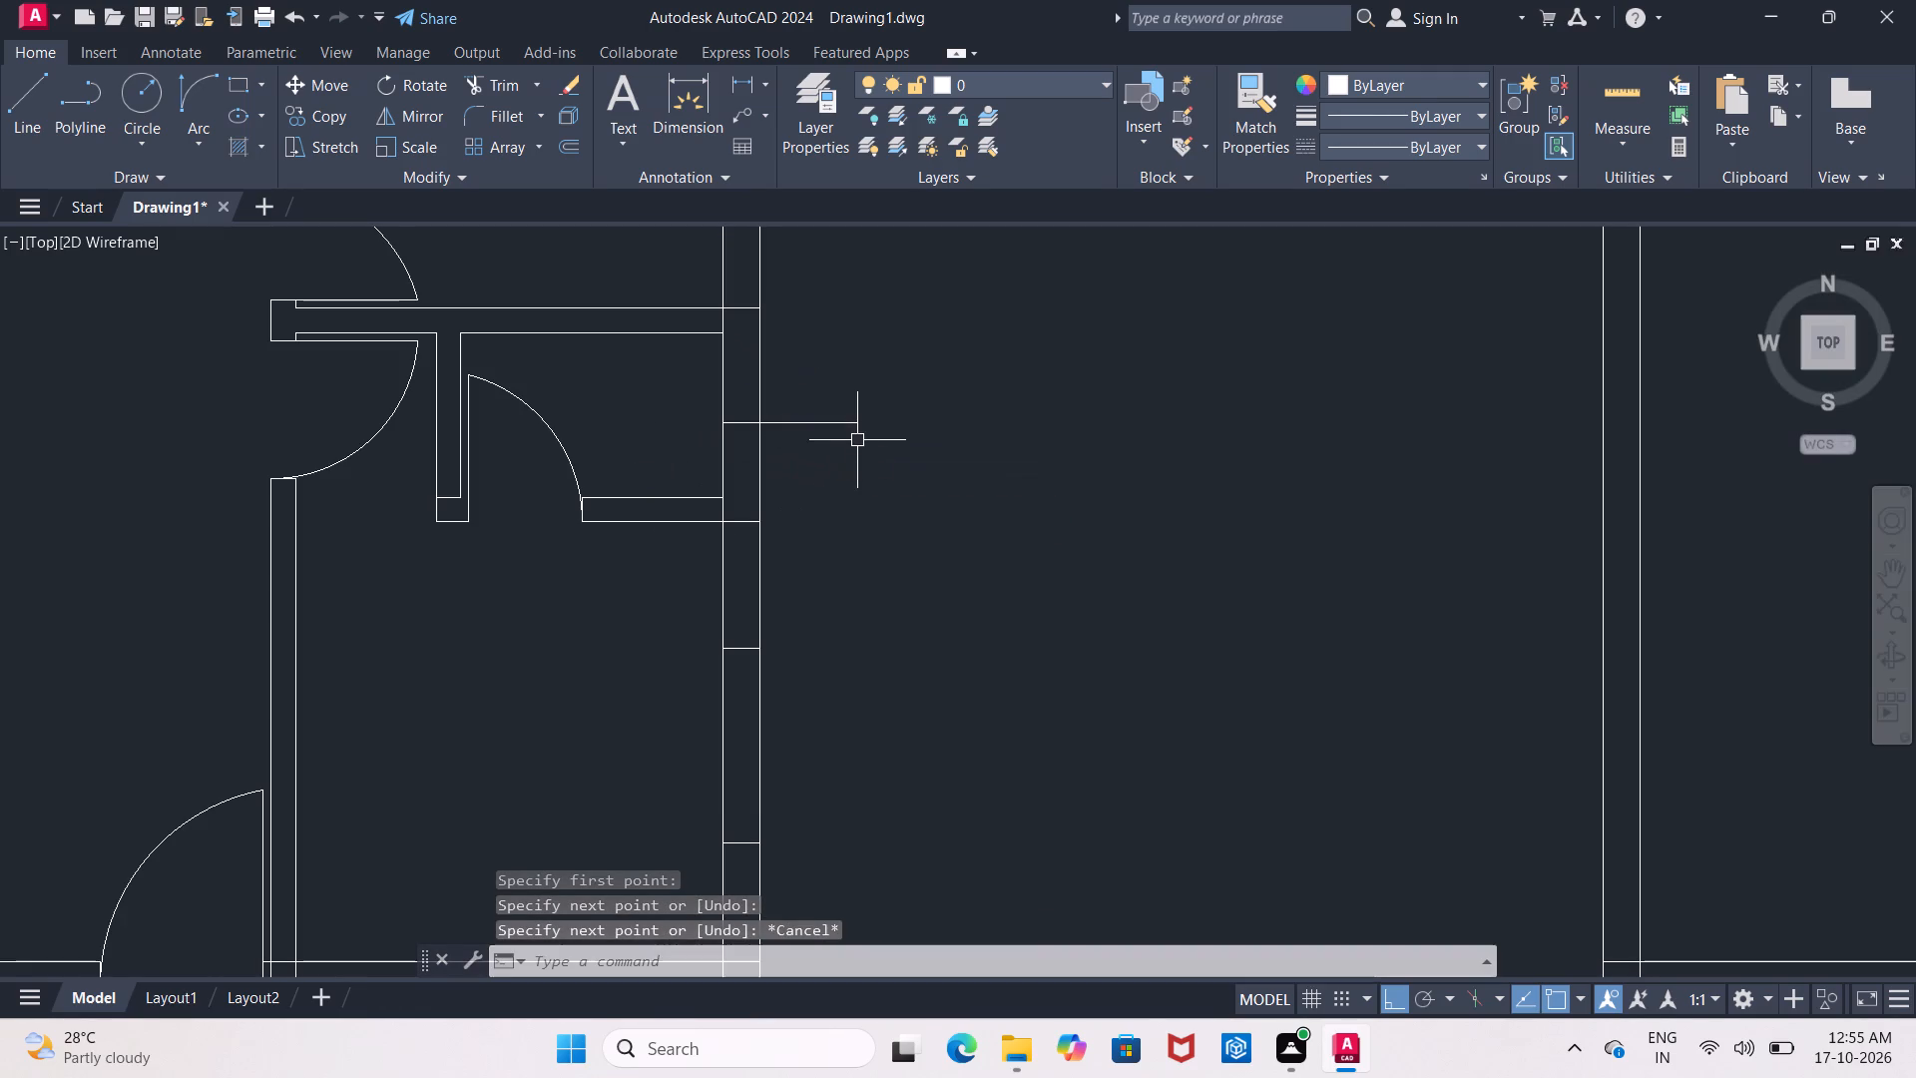
Trim the part of the new horizontal line that extends beyond the right wall's outer face.
key("t")
key("r")
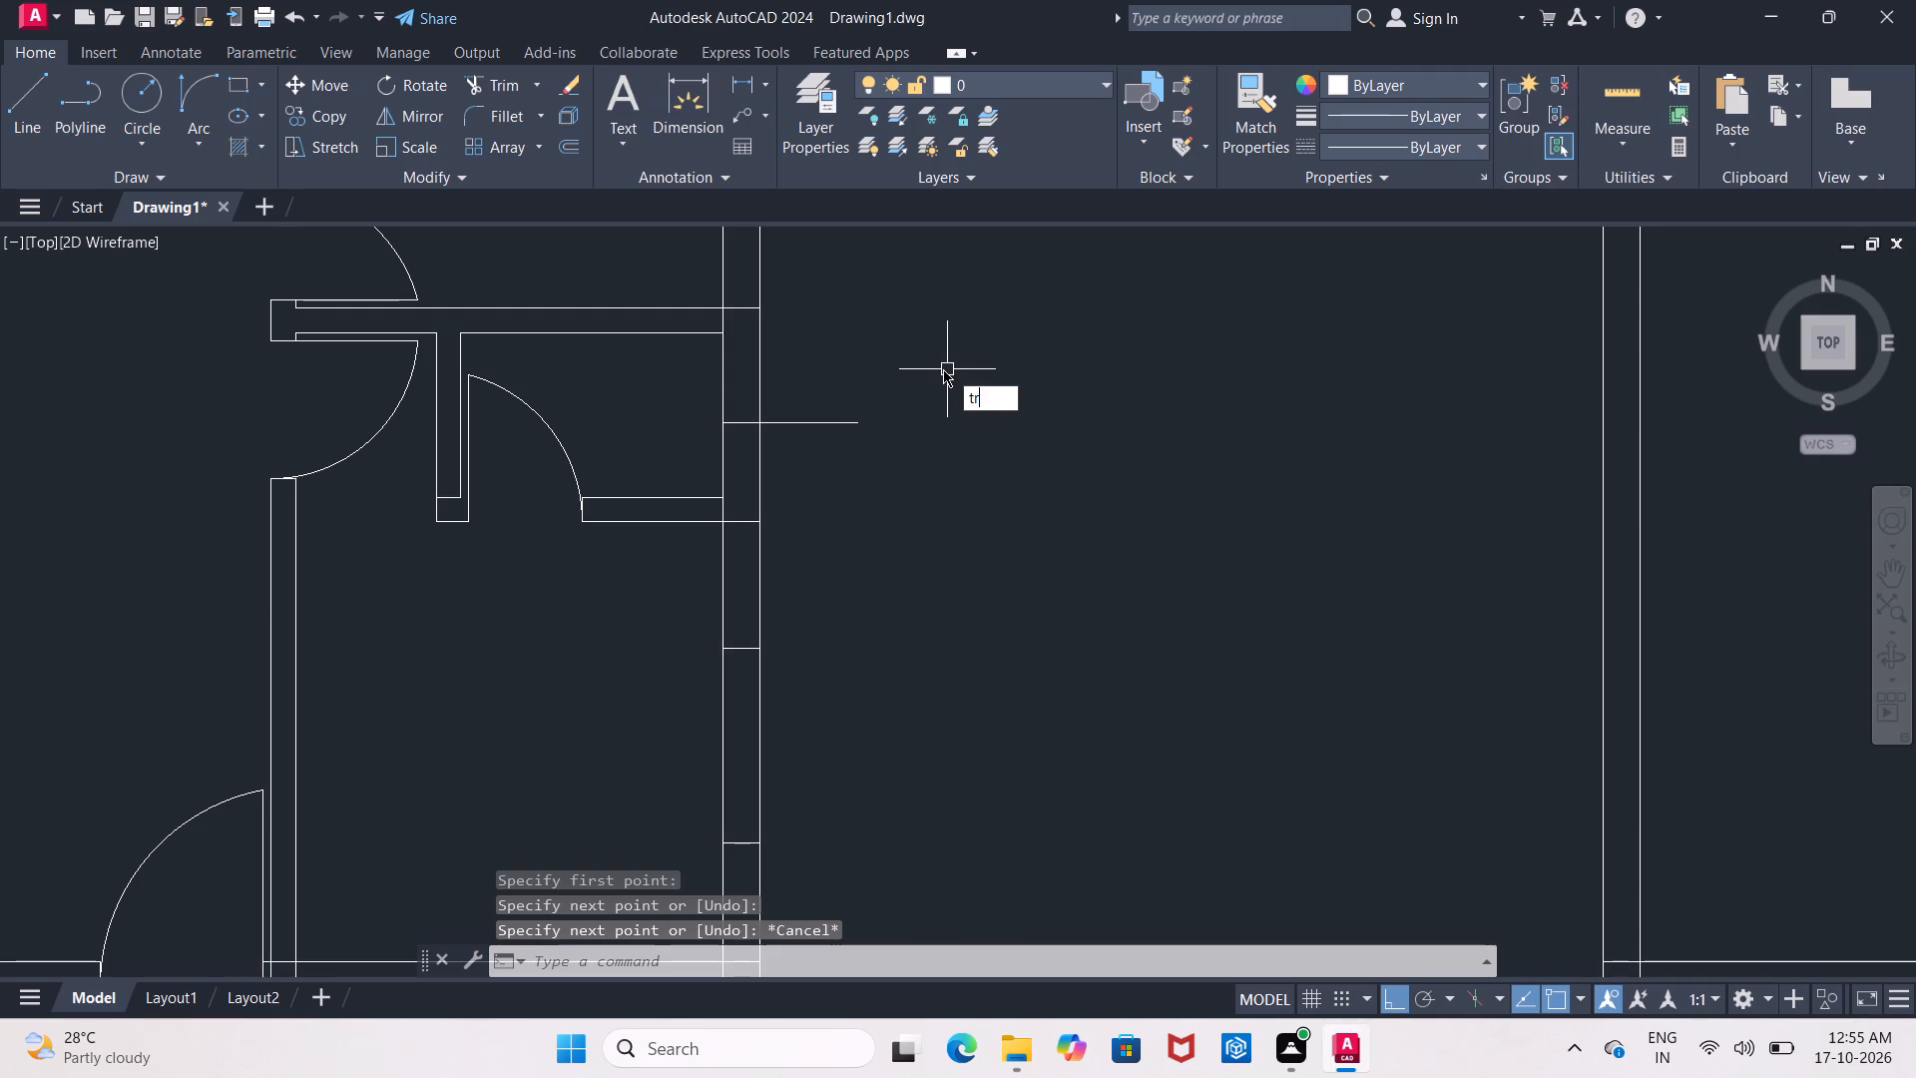
key("Return")
key("Return")
left_click(830, 422)
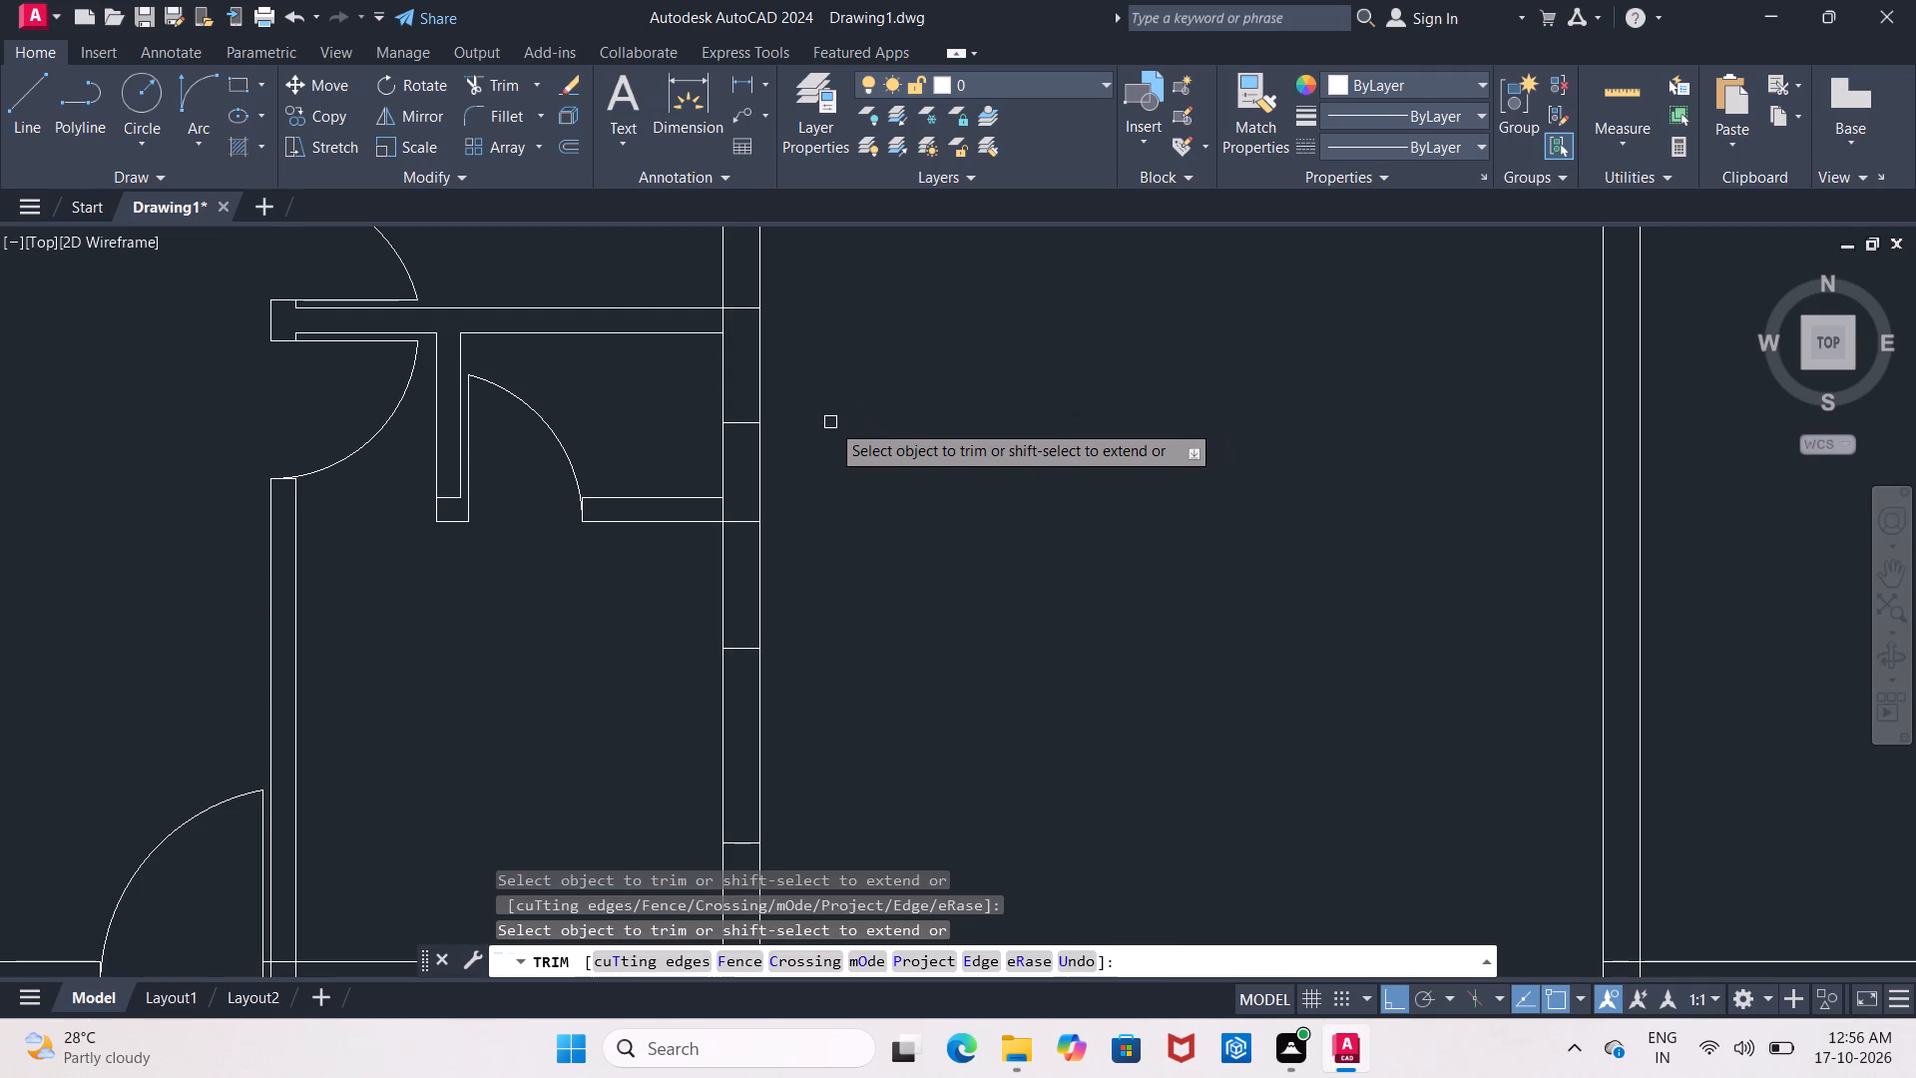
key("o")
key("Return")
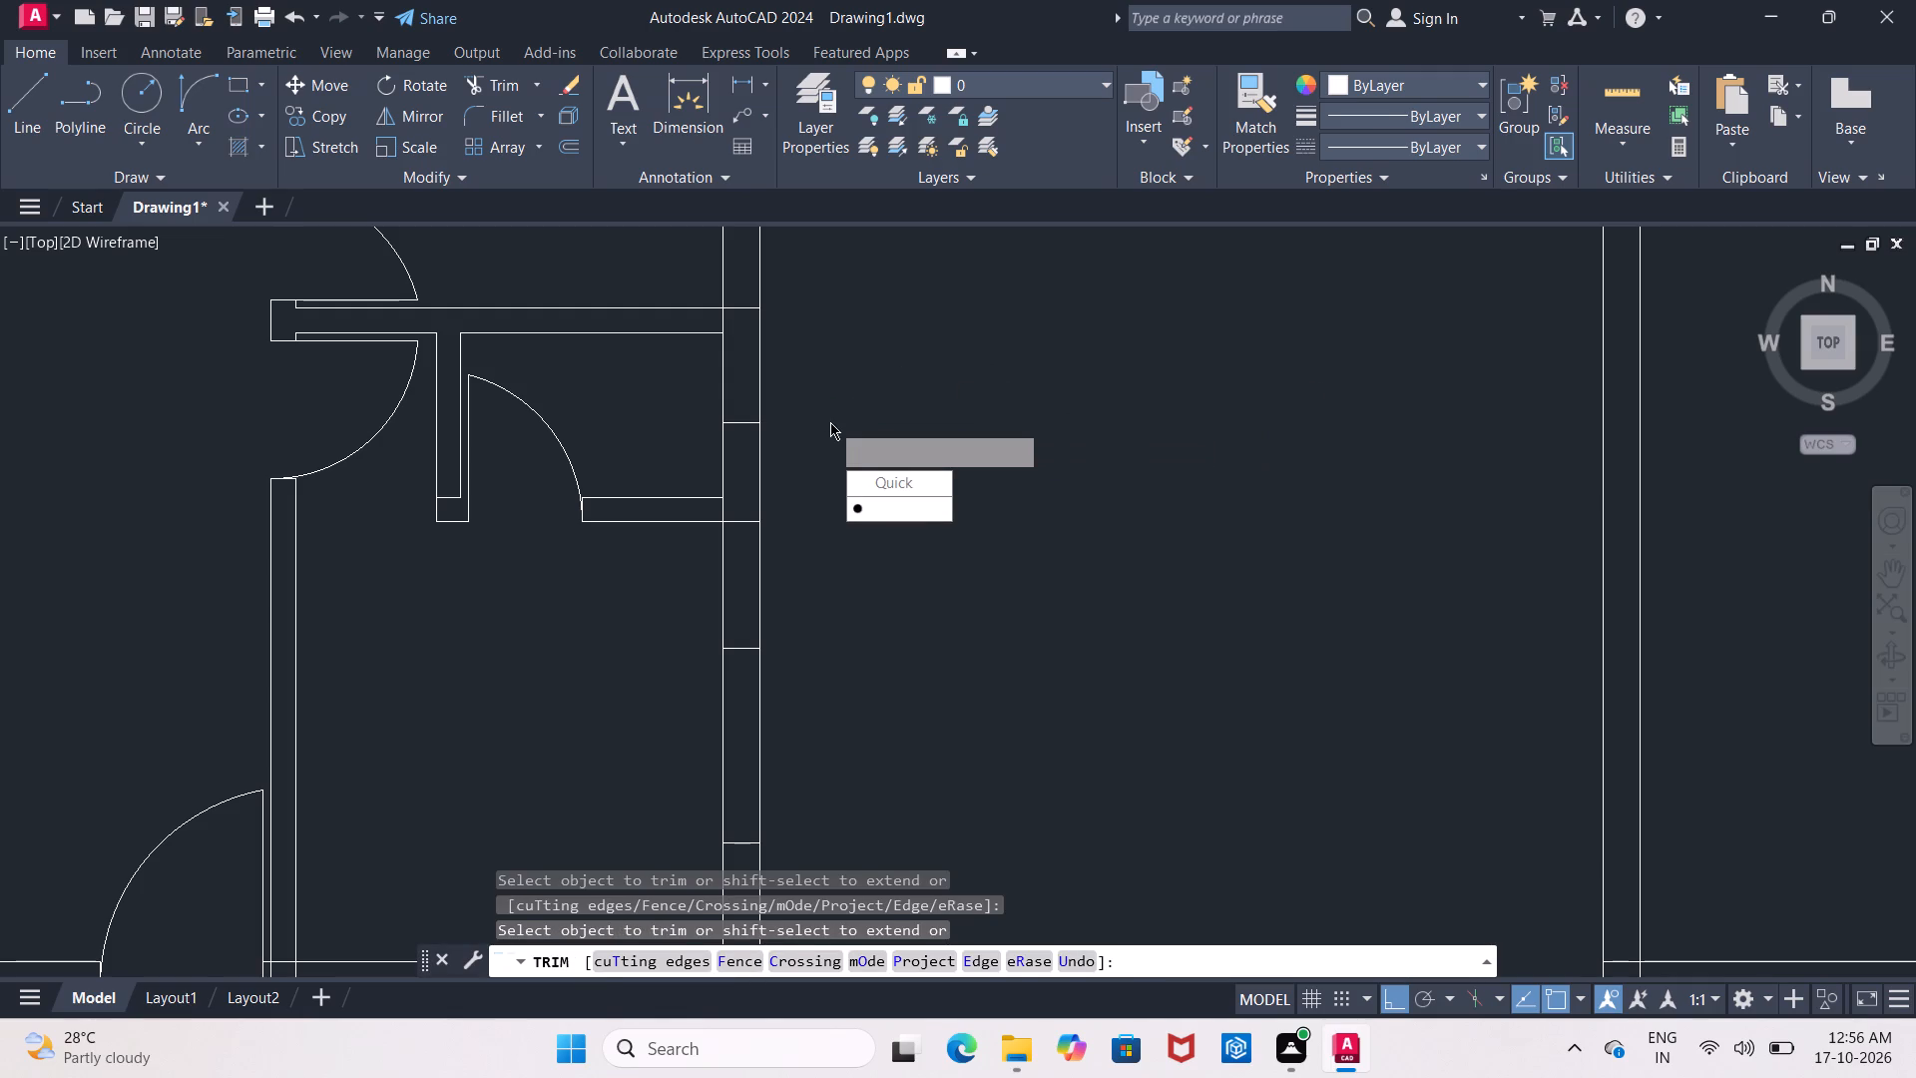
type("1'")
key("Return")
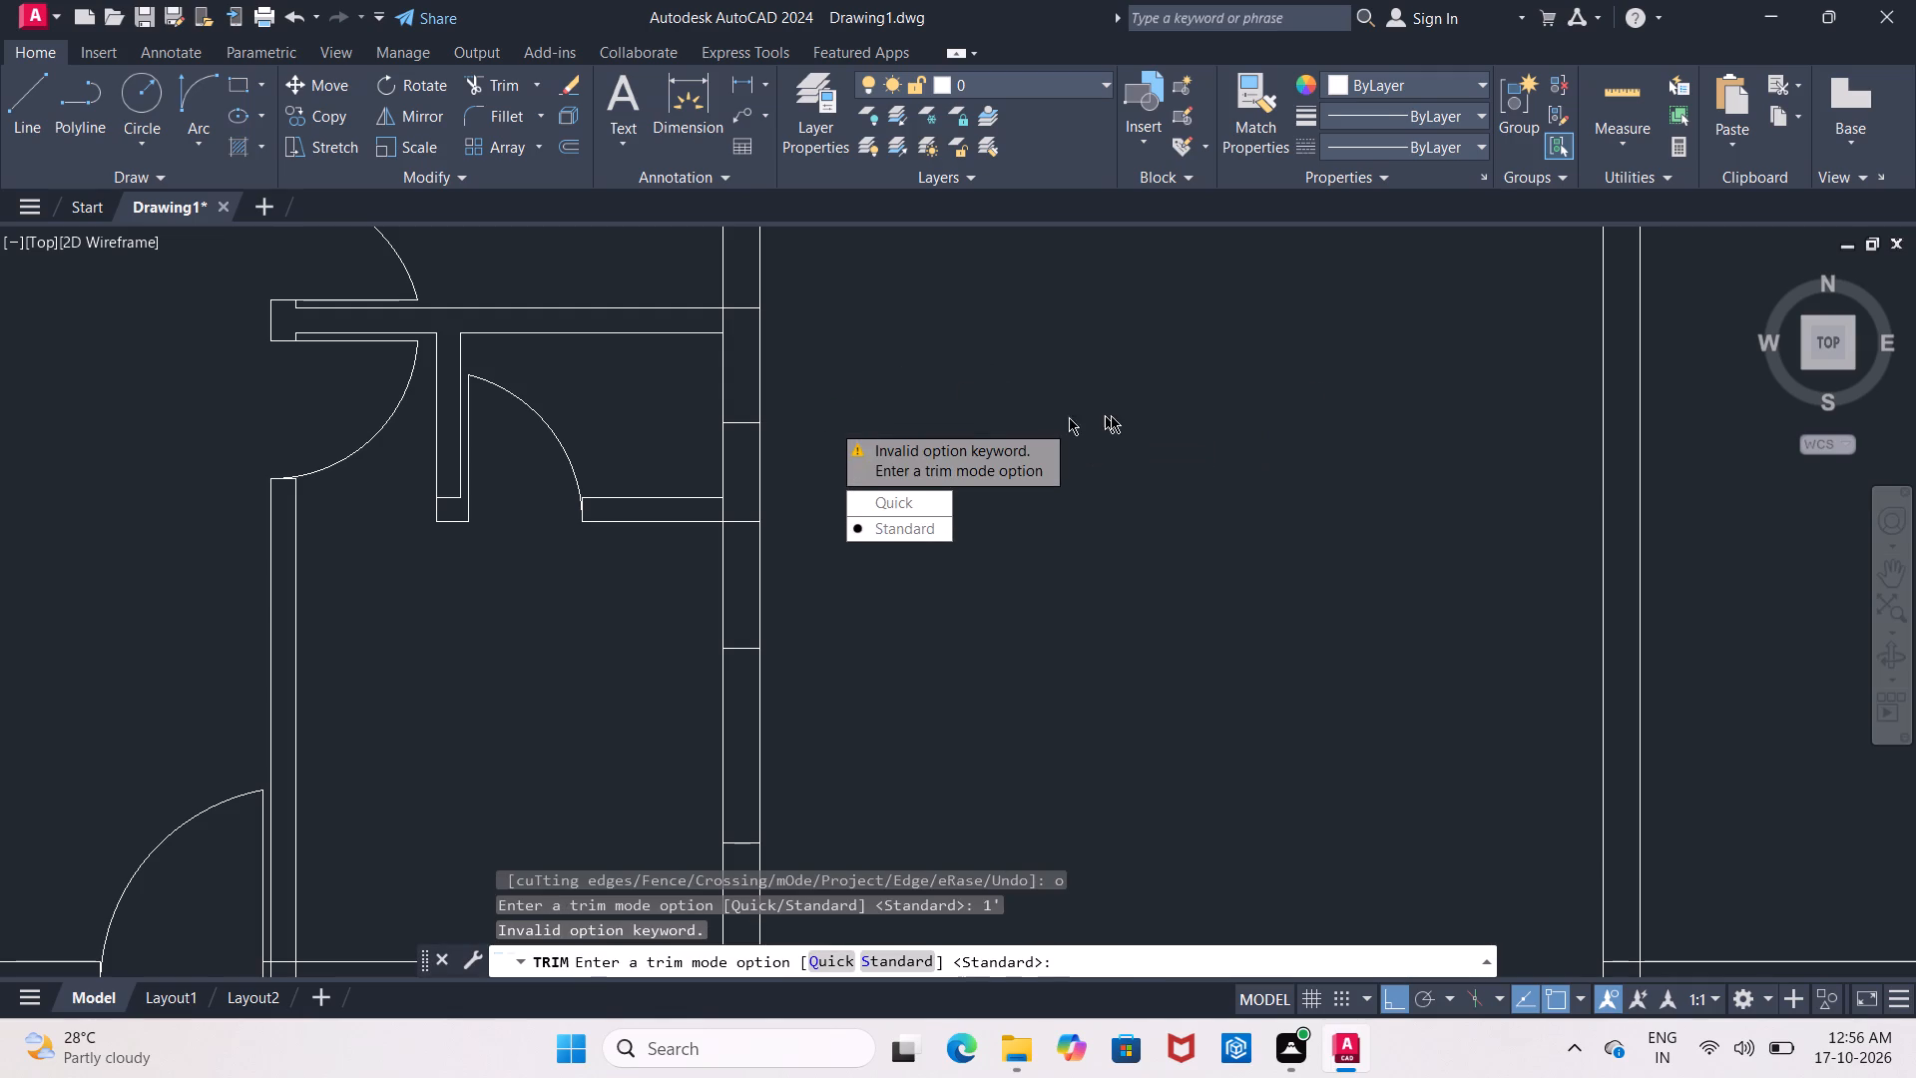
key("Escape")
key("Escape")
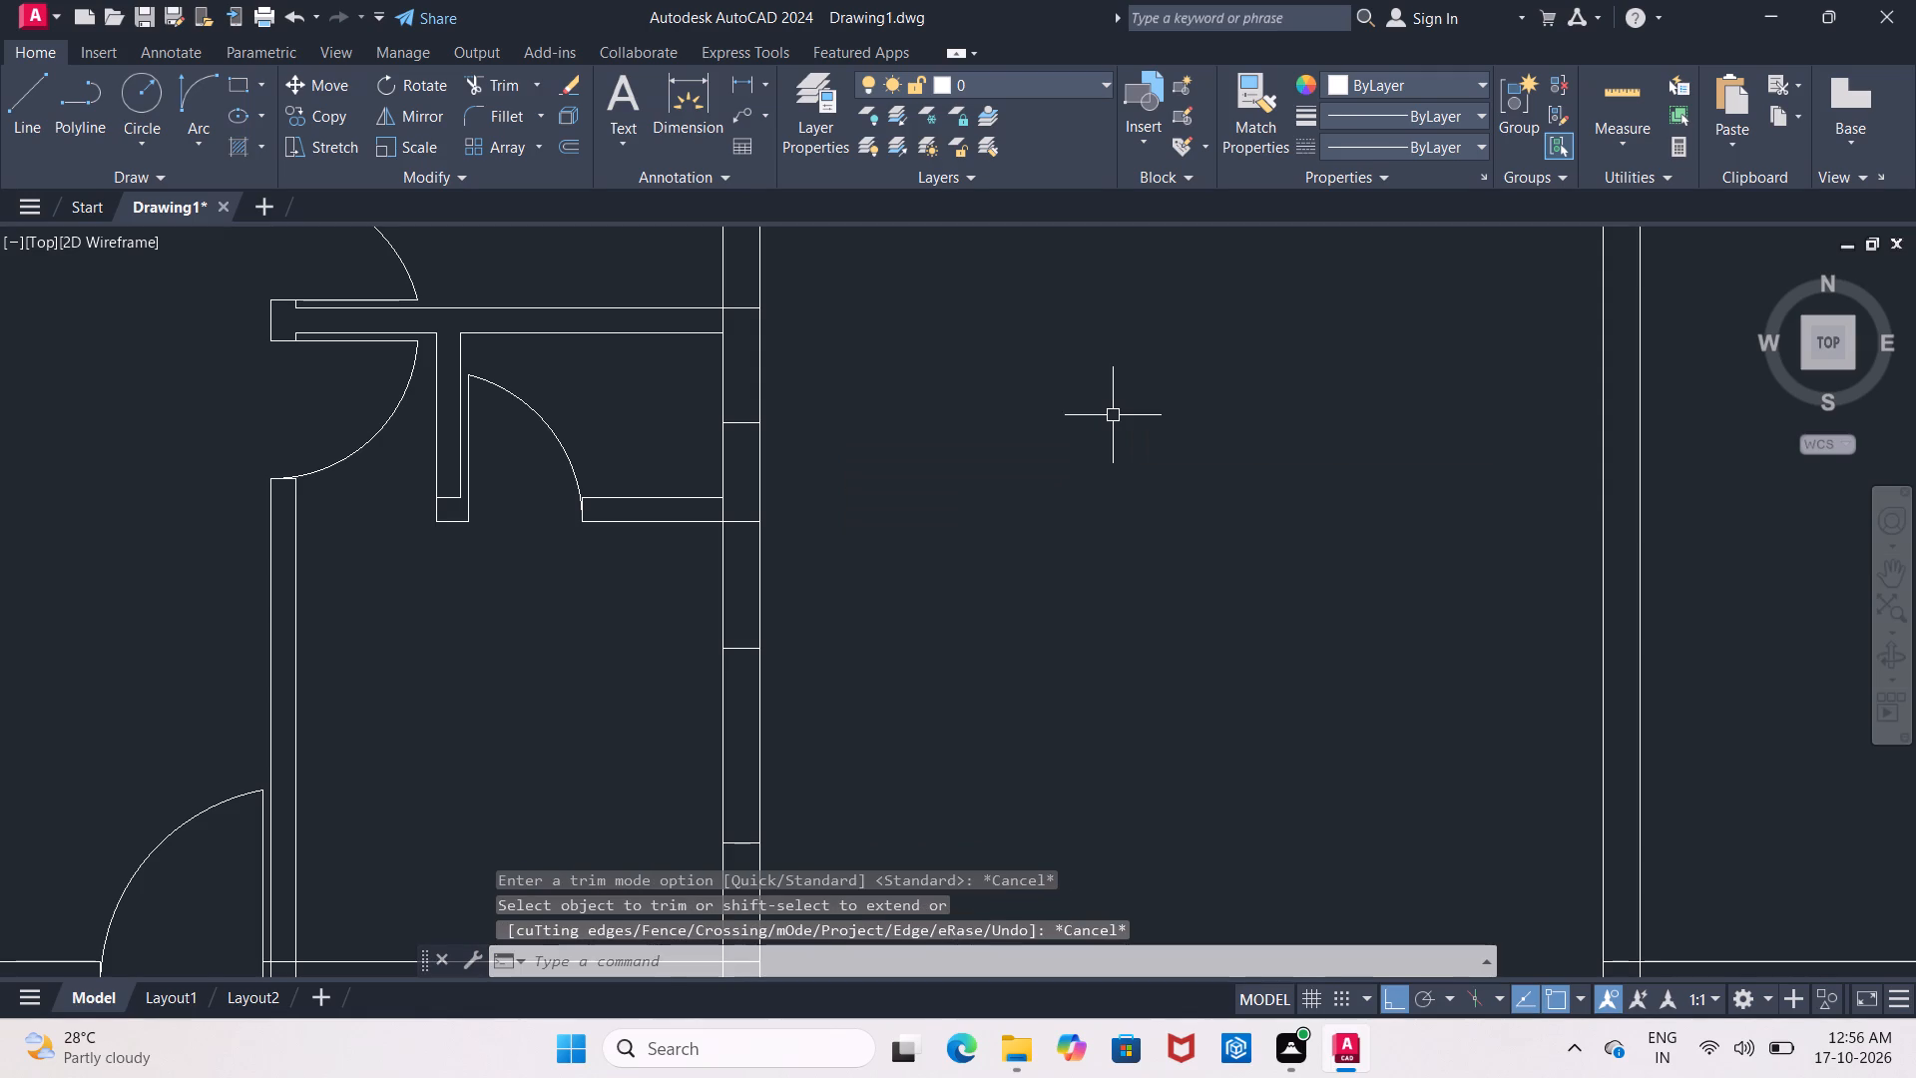
Offset the short horizontal line across the small room's right wall by 1' both upward and downward.
key("o")
key("Return")
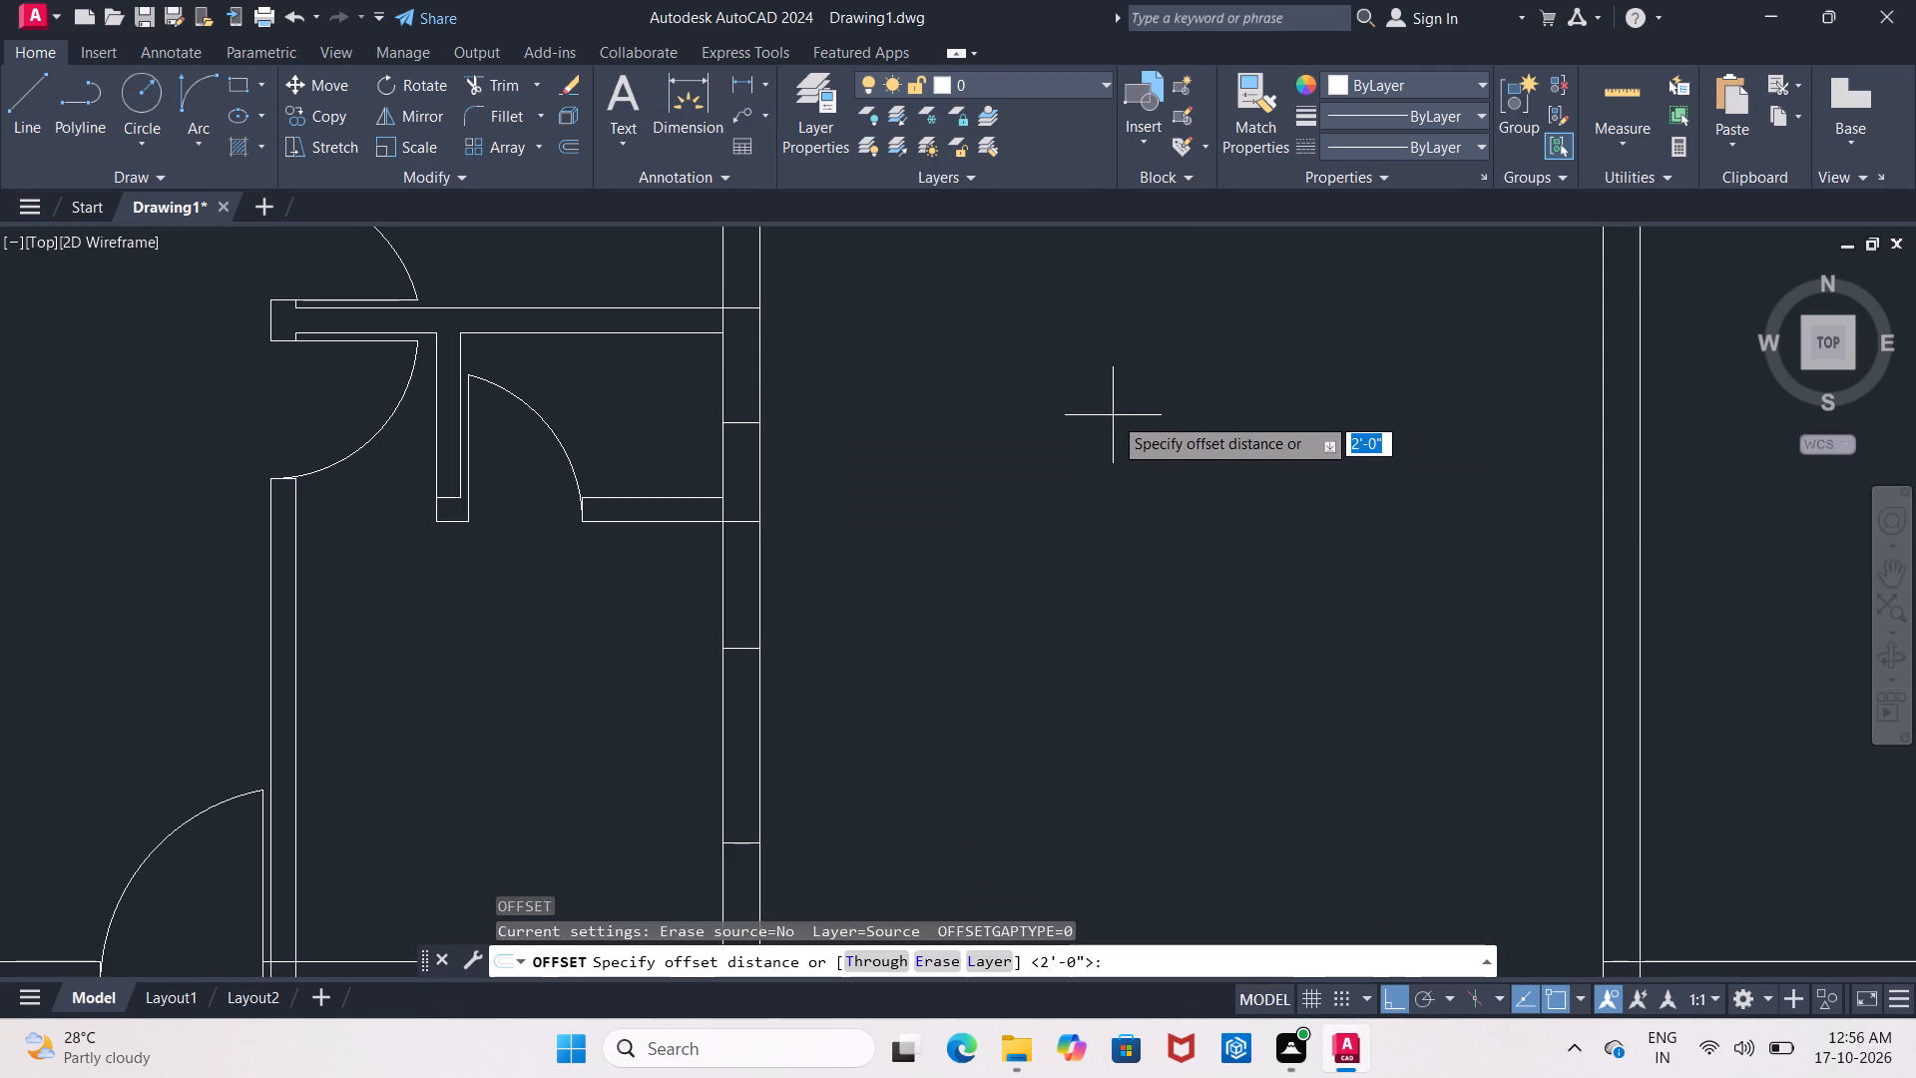
key("1")
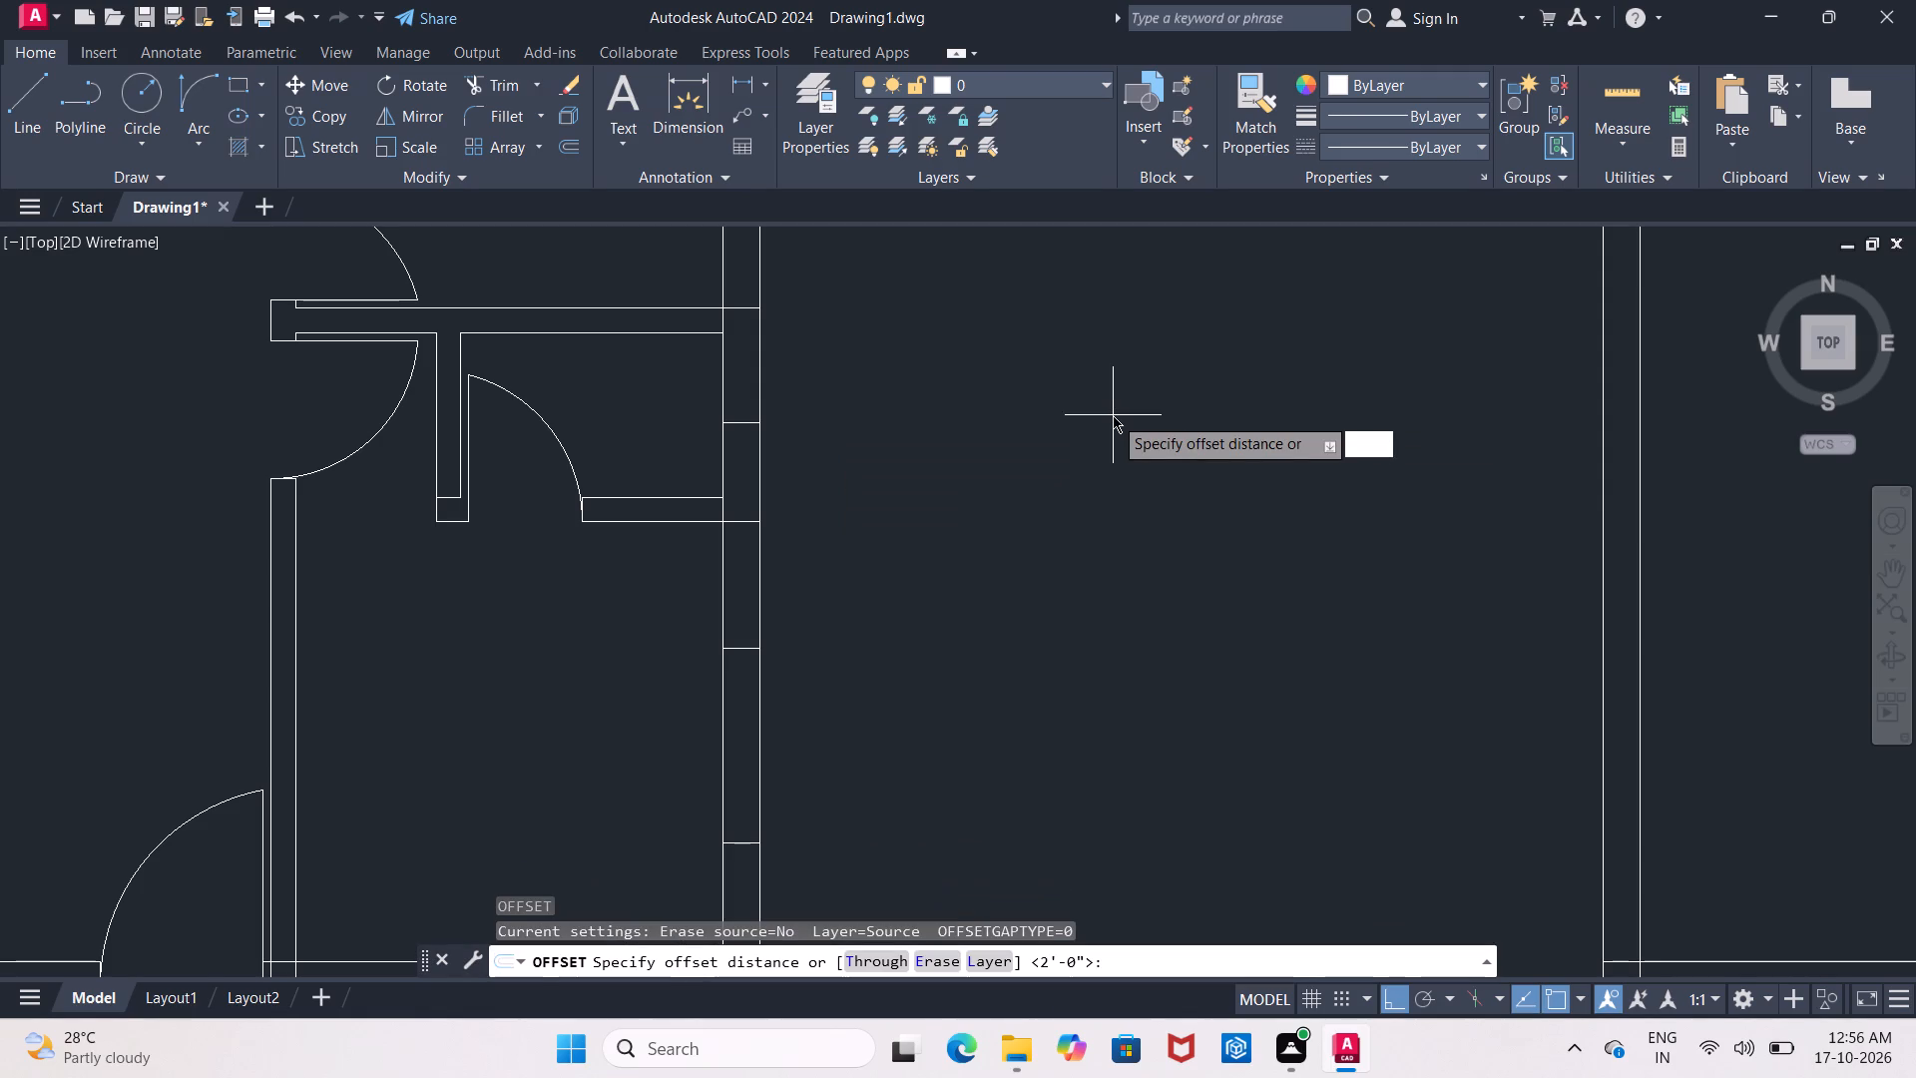
key("apostrophe")
key("Return")
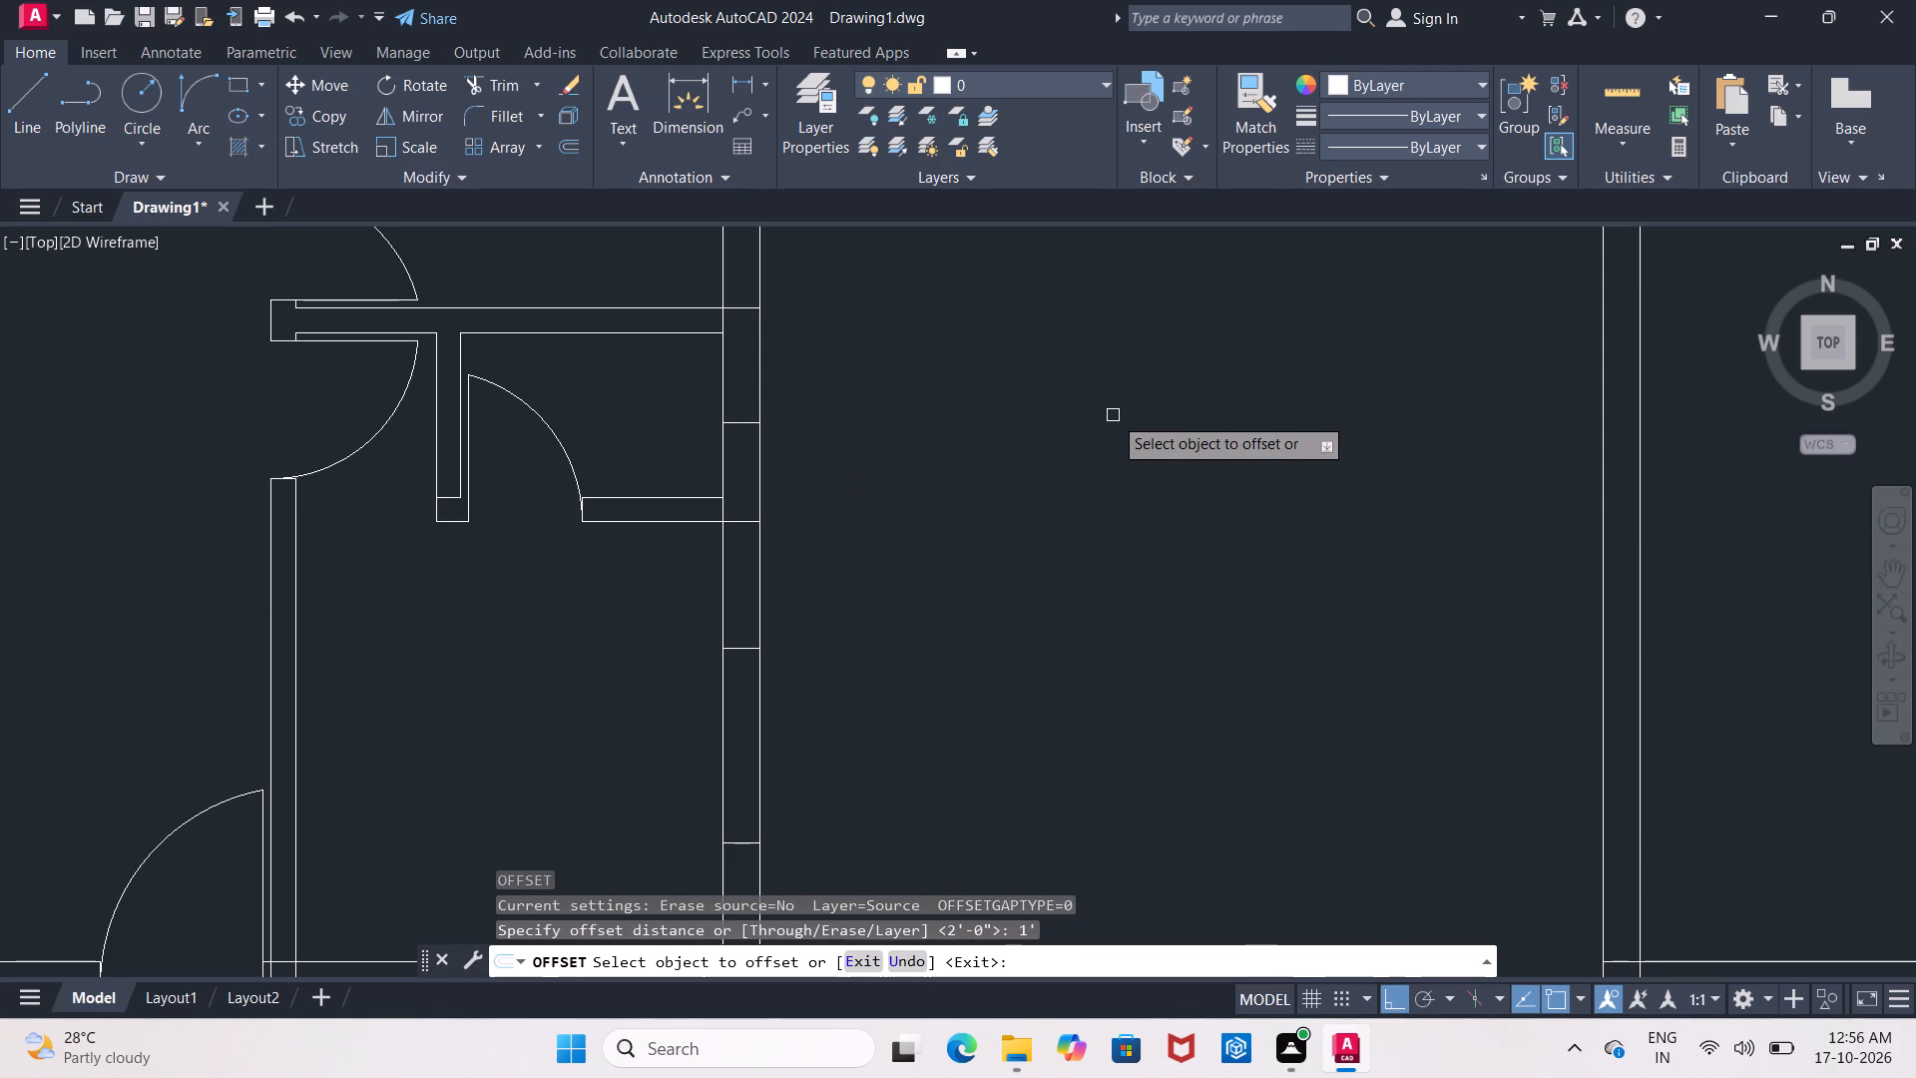
left_click(730, 422)
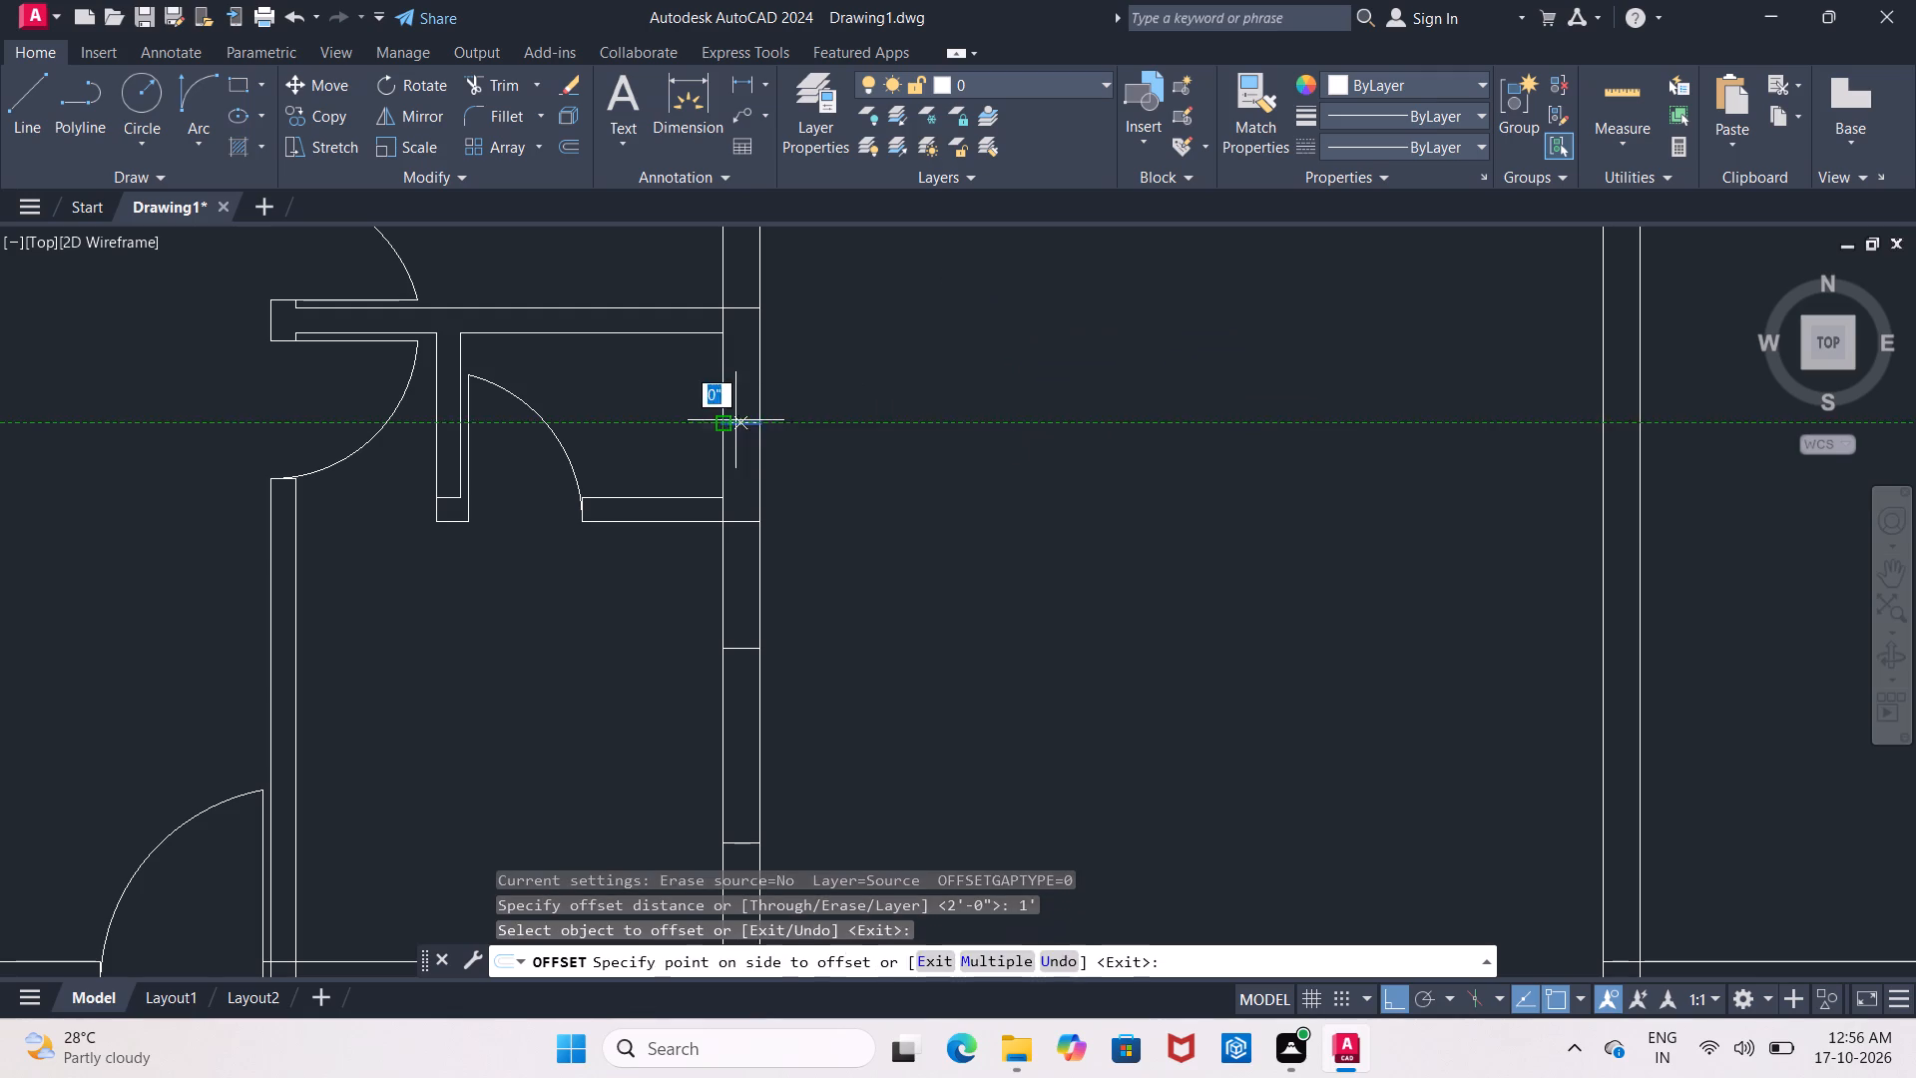
left_click(742, 397)
left_click(745, 419)
left_click(745, 468)
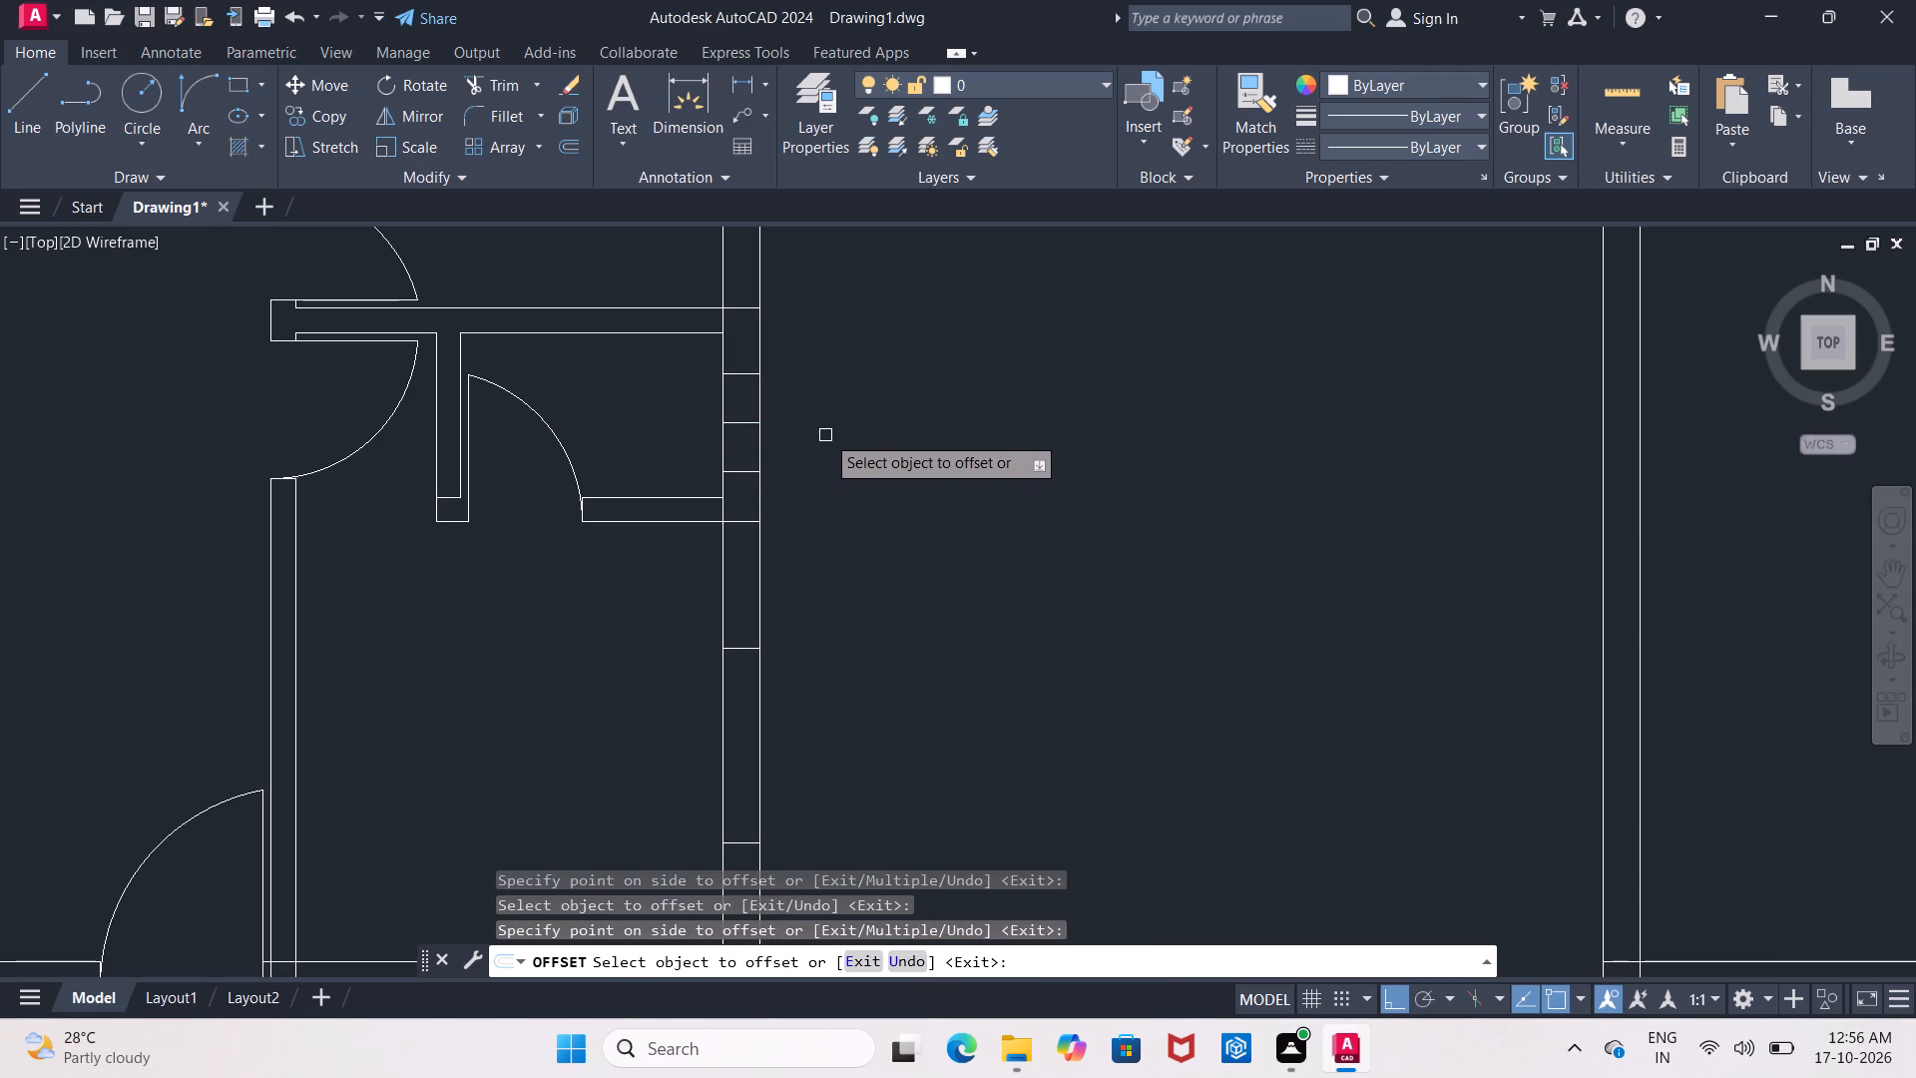
scroll(770, 373, "up", 1)
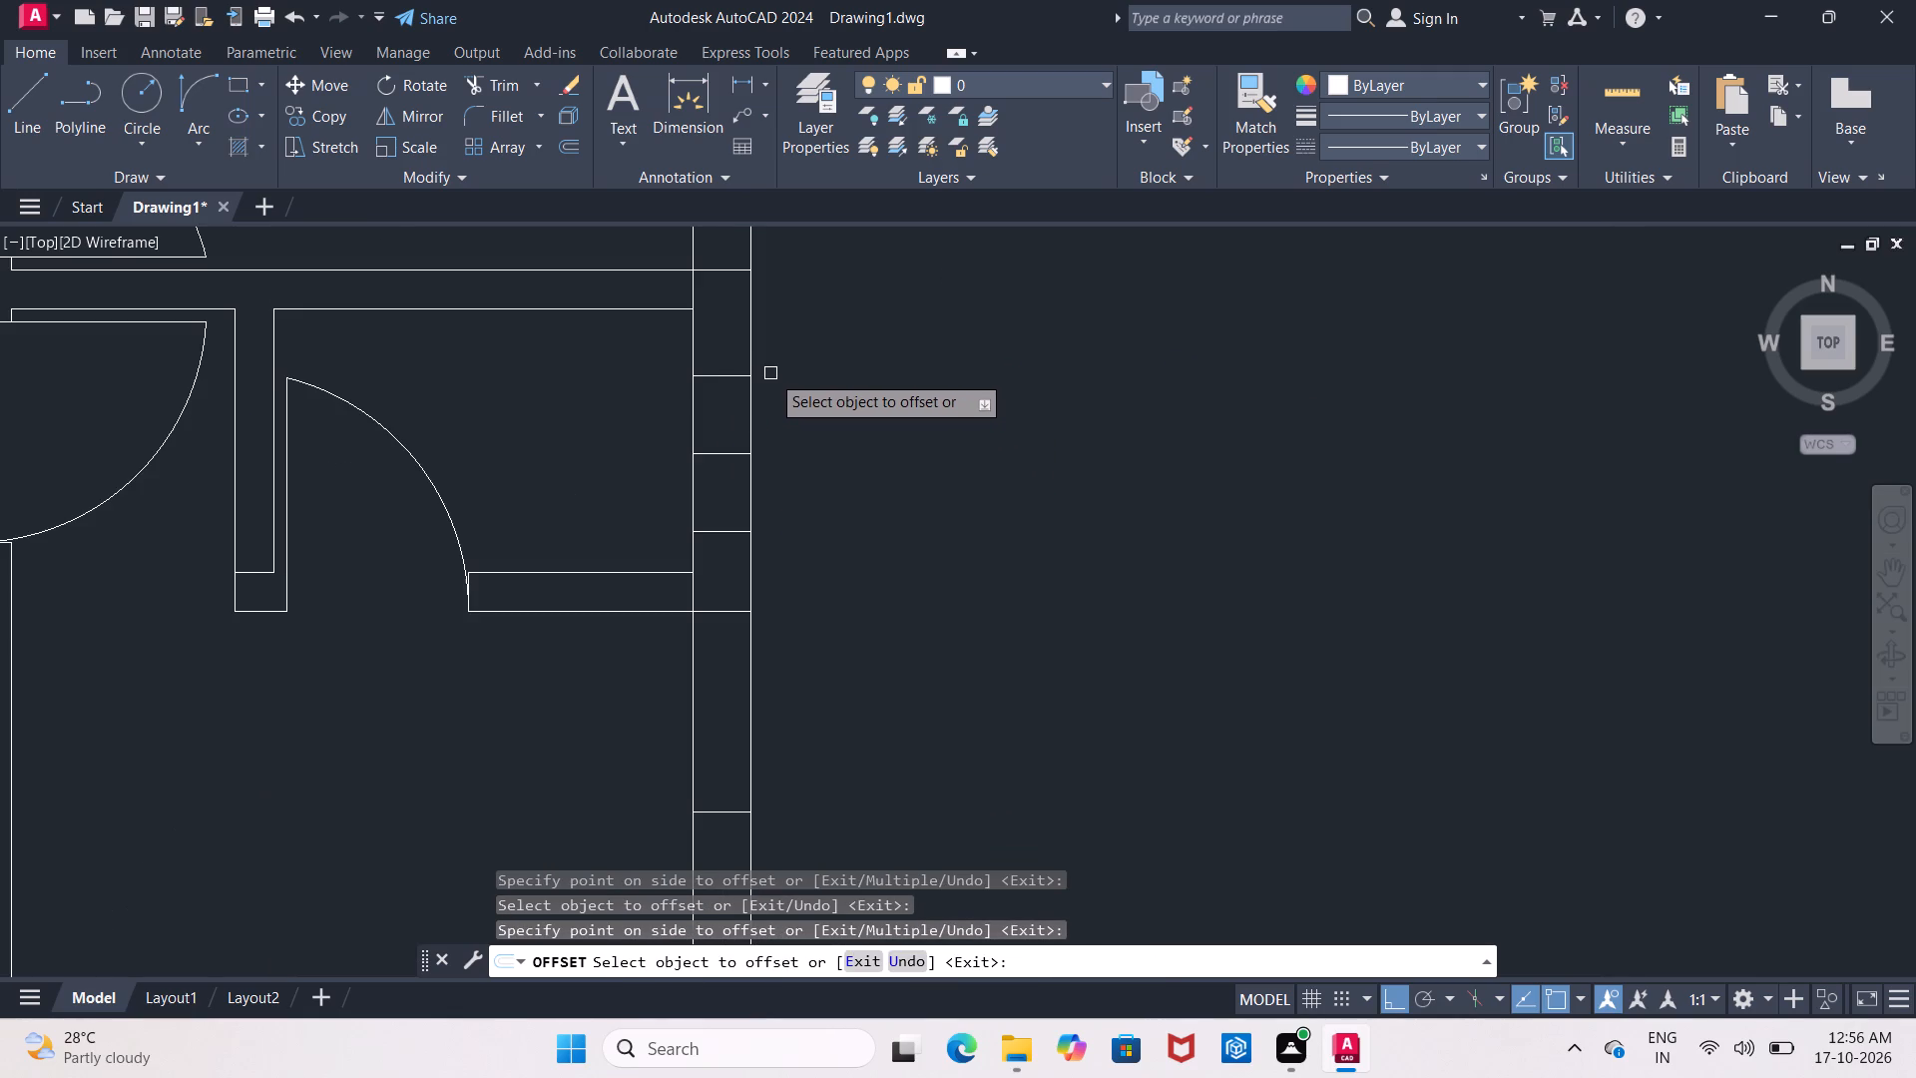
key("Escape")
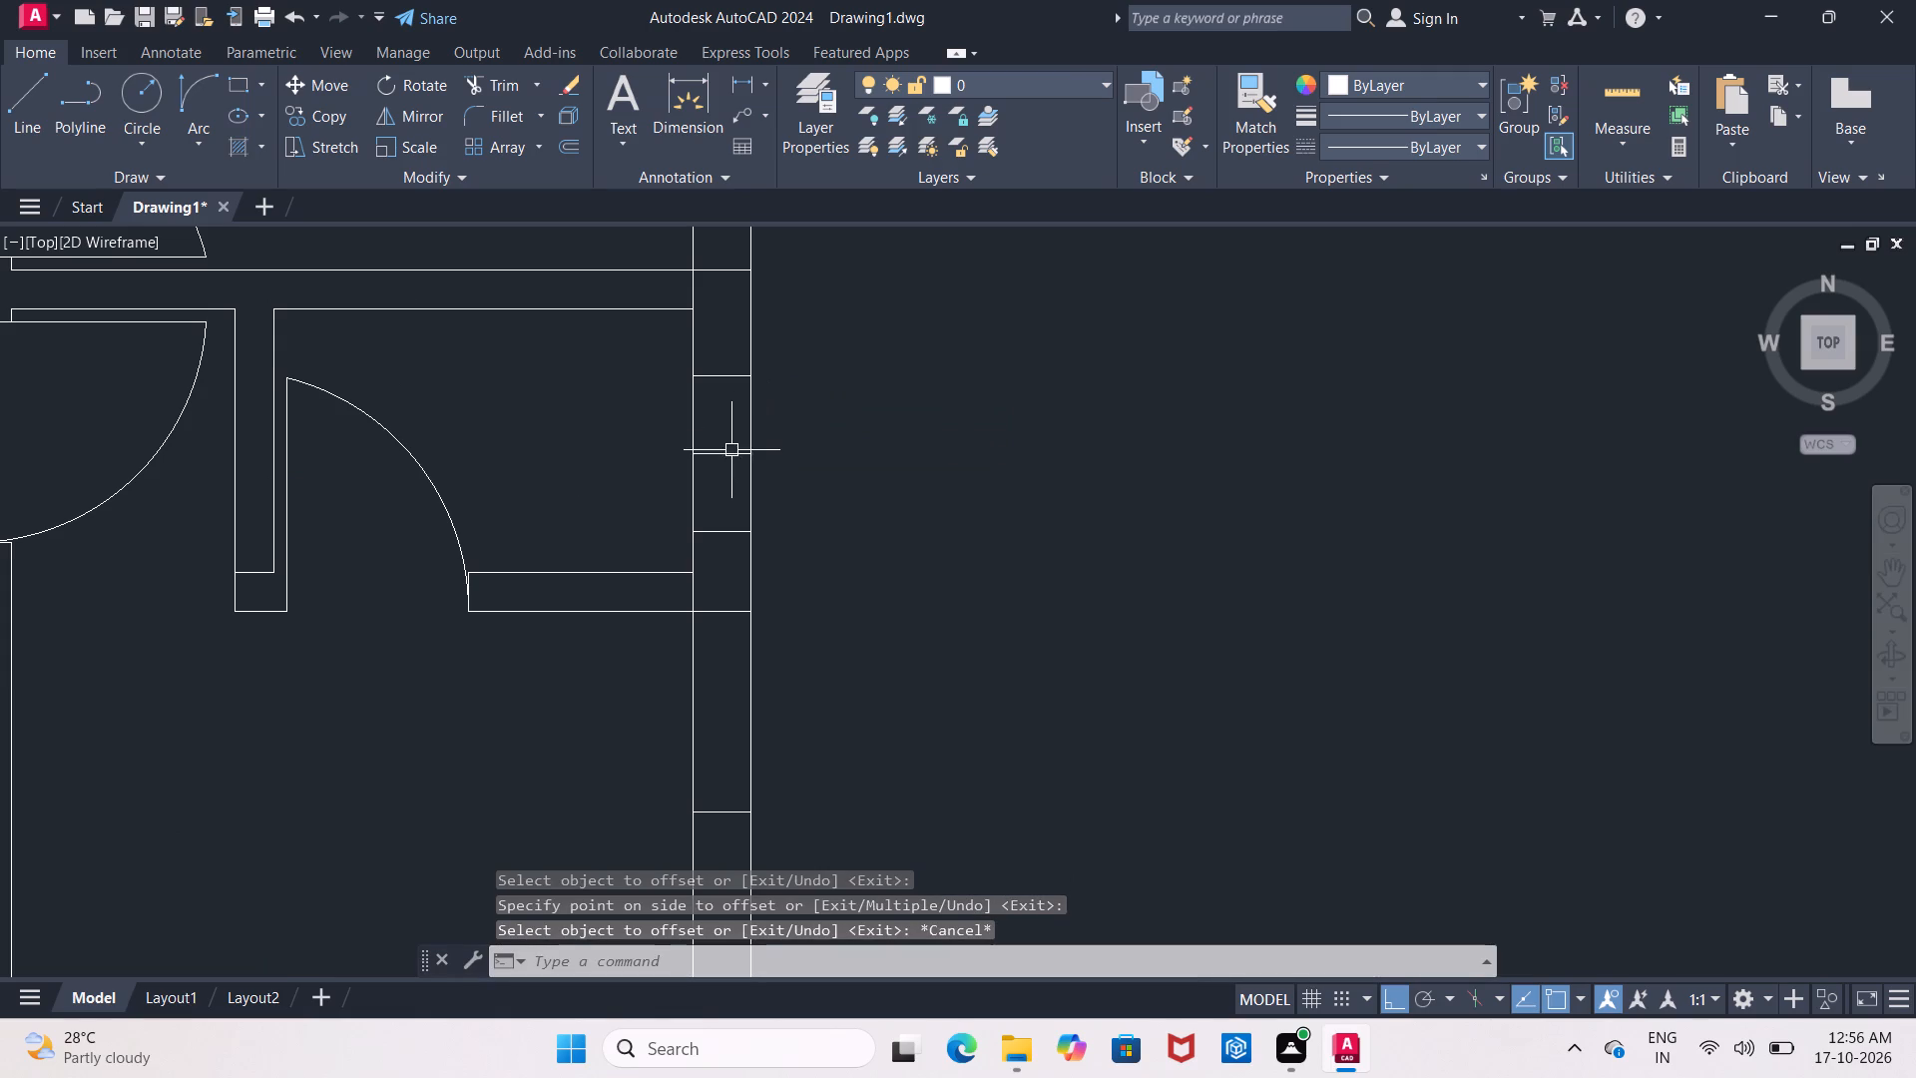
Erase the original centre line between the two offset lines on the small room's right wall.
left_click(731, 450)
key("Delete")
Examine the floor plan around the upper-right room to locate its right-wall opening.
scroll(732, 452, "down", 1)
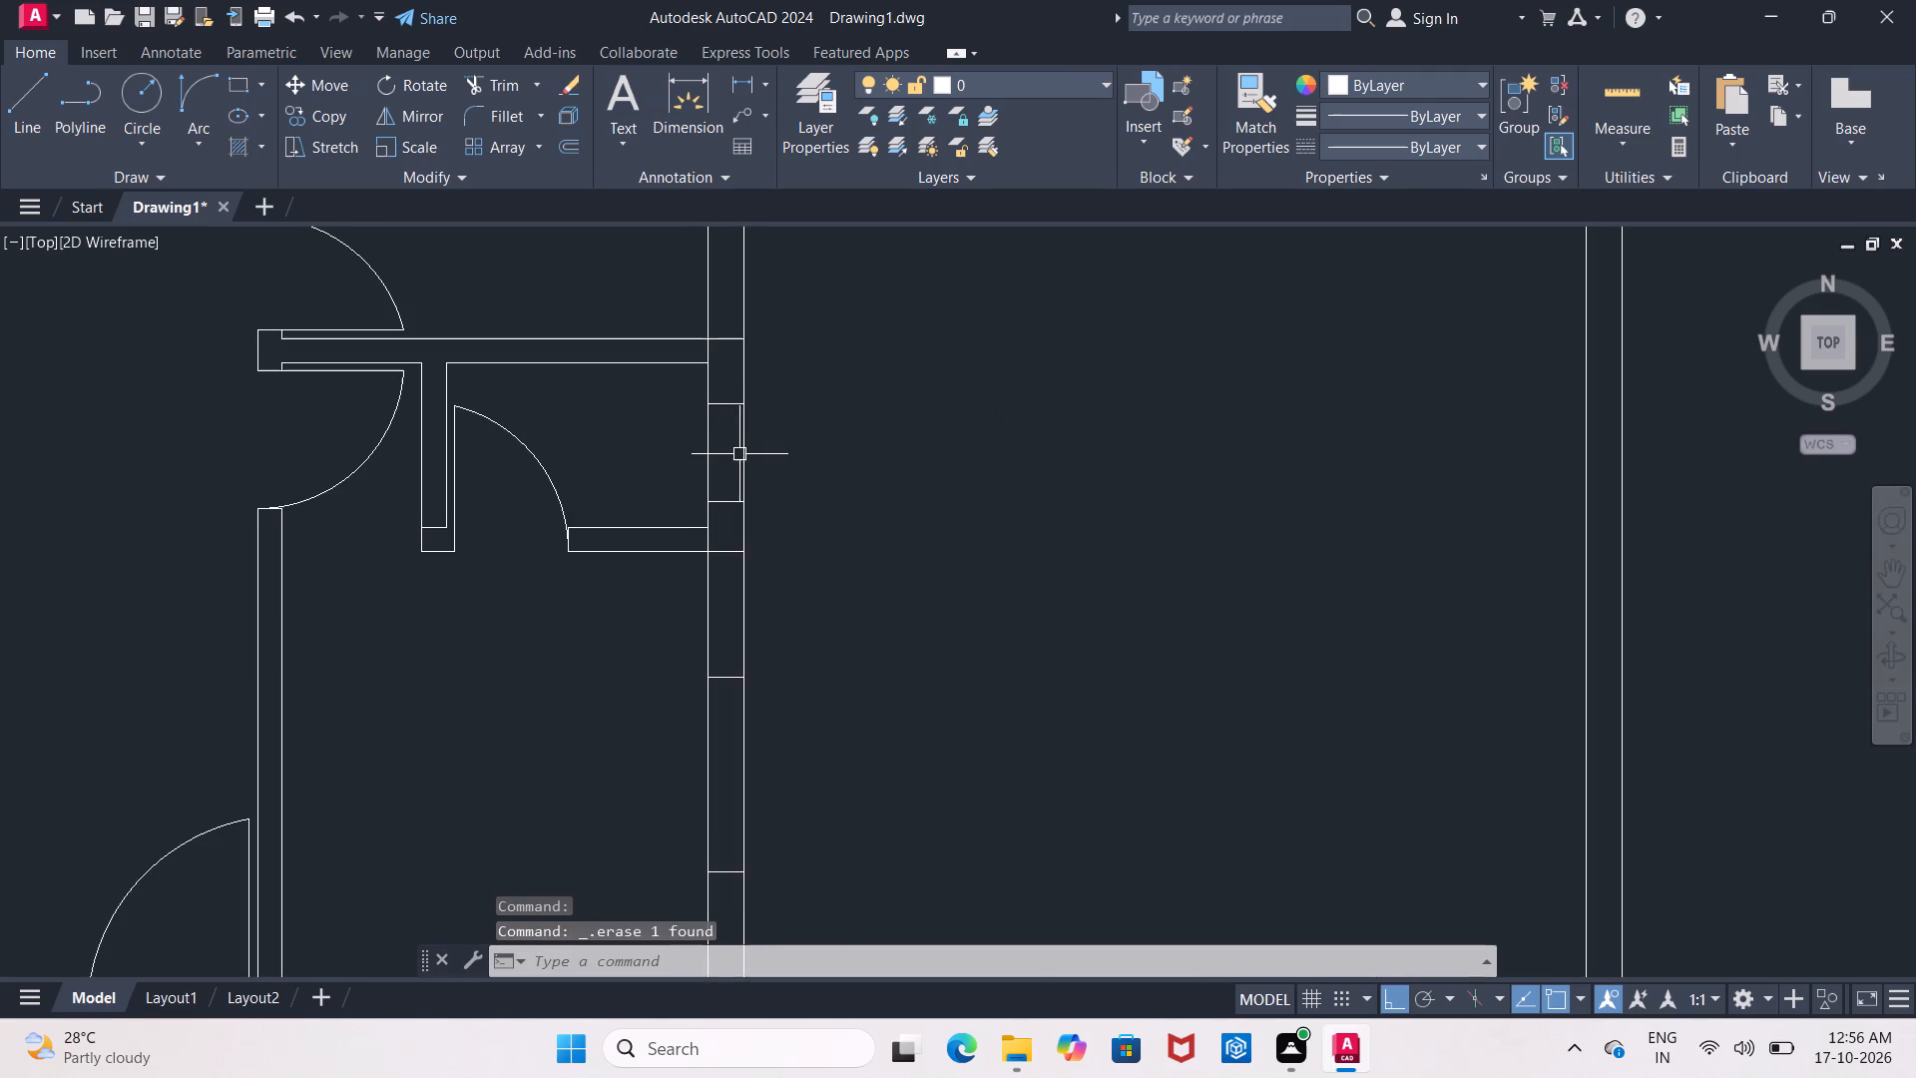
scroll(744, 454, "down", 2)
middle_click_drag(705, 337, 685, 448)
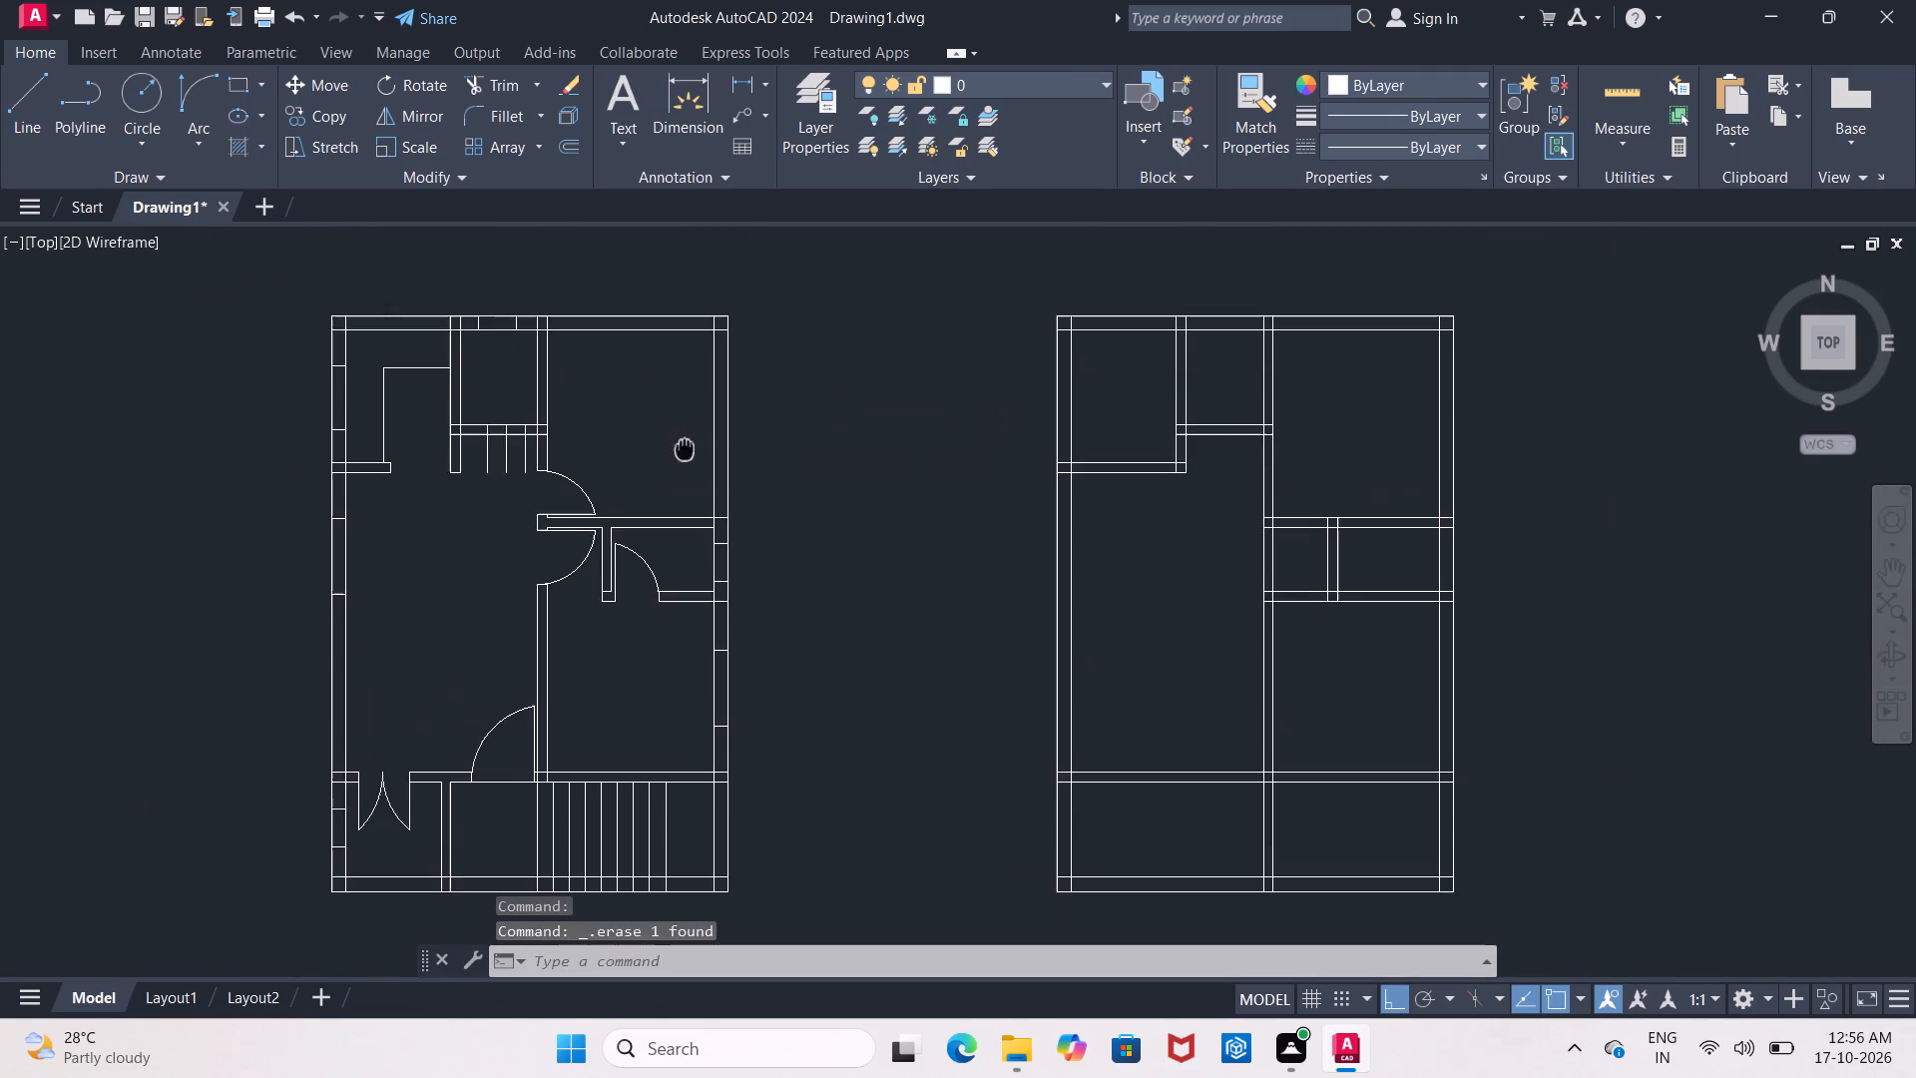
middle_click_drag(685, 448, 685, 456)
scroll(700, 395, "up", 1)
middle_click_drag(694, 414, 657, 415)
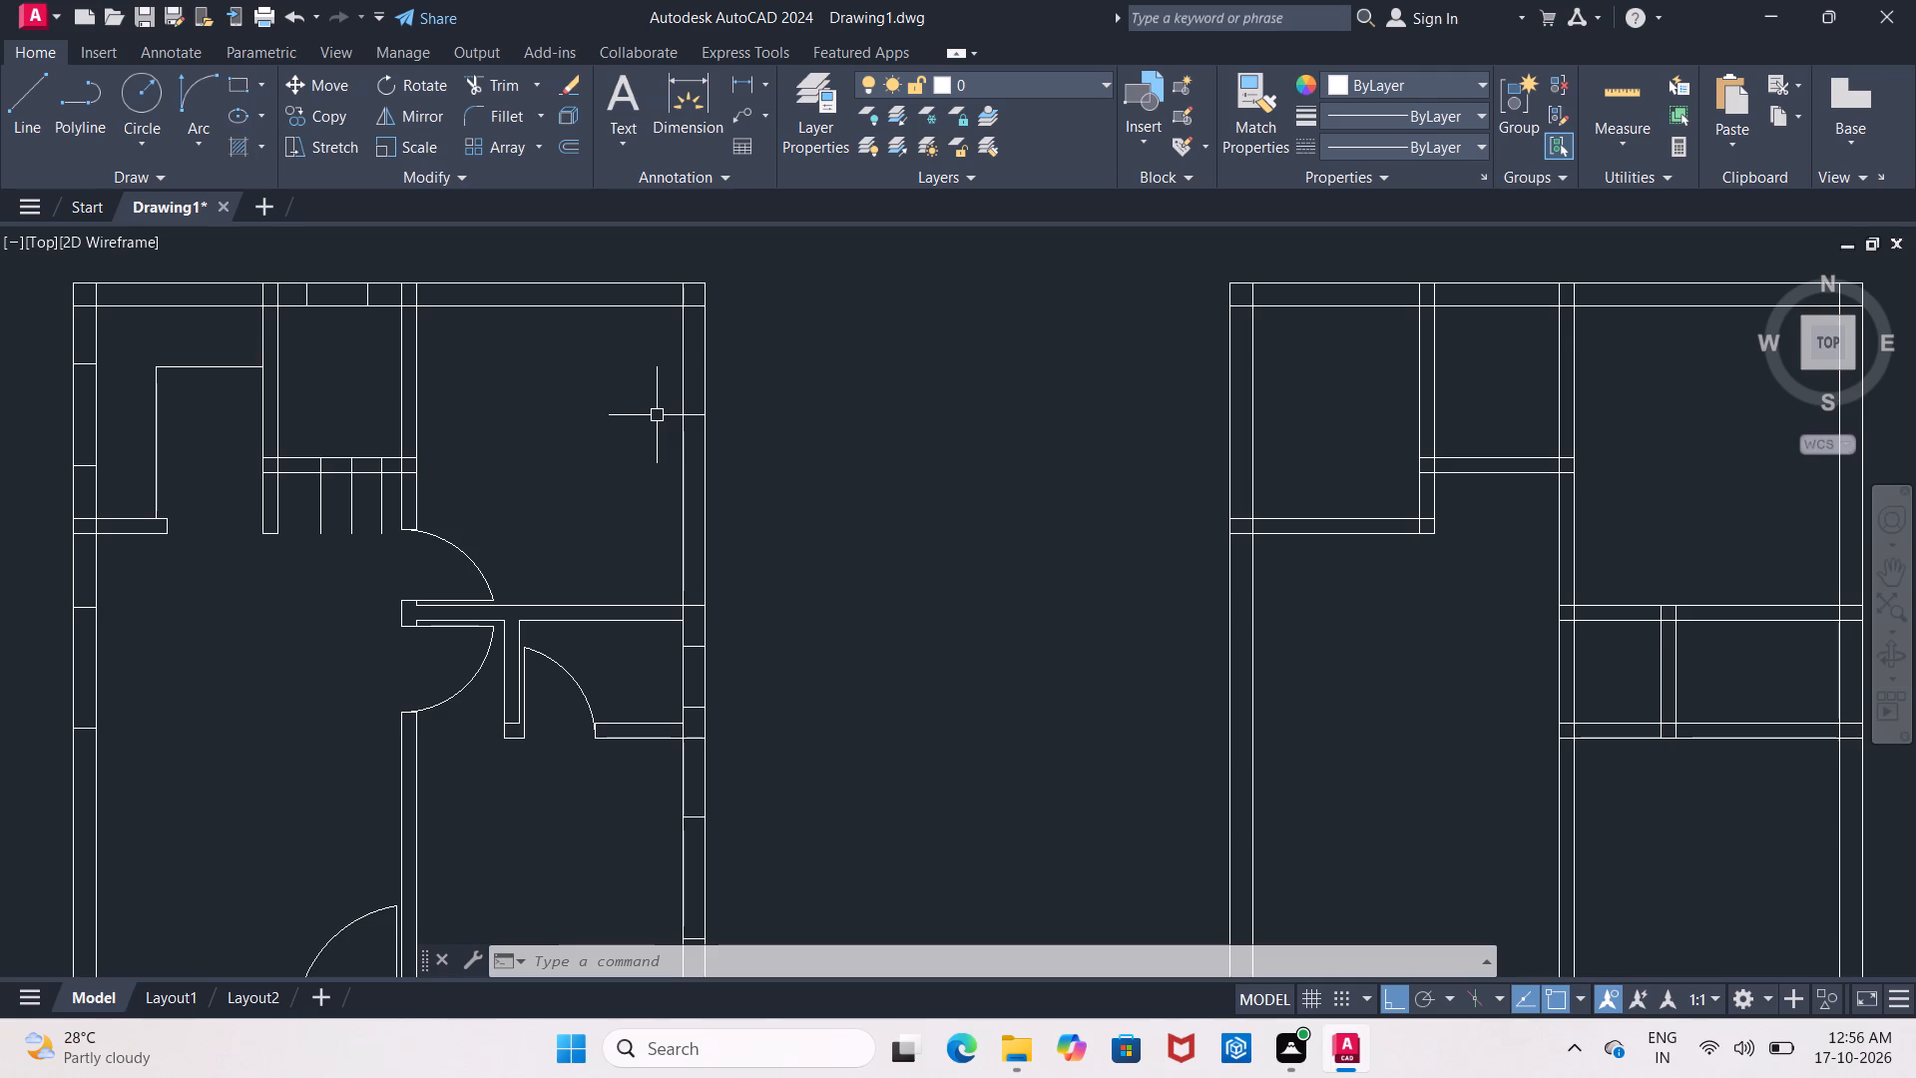
middle_click_drag(968, 449, 949, 449)
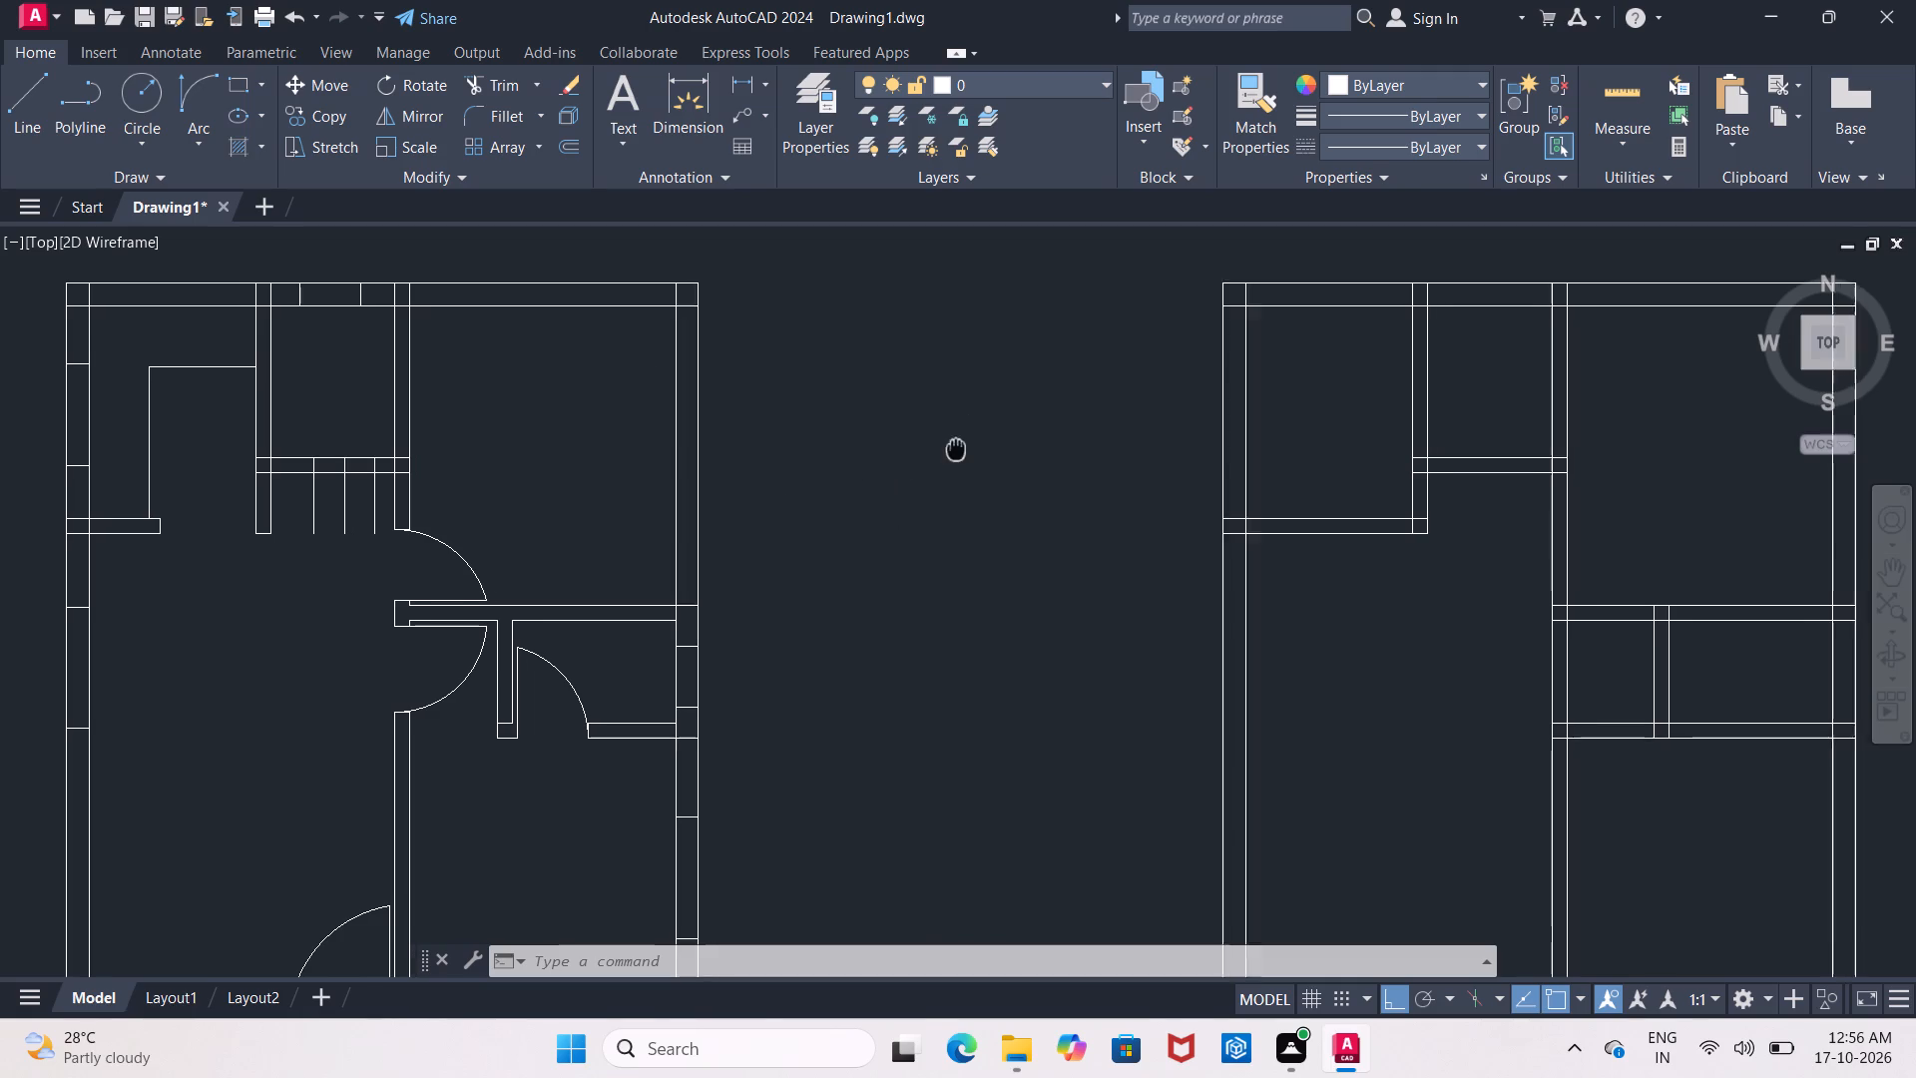
middle_click_drag(949, 449, 930, 446)
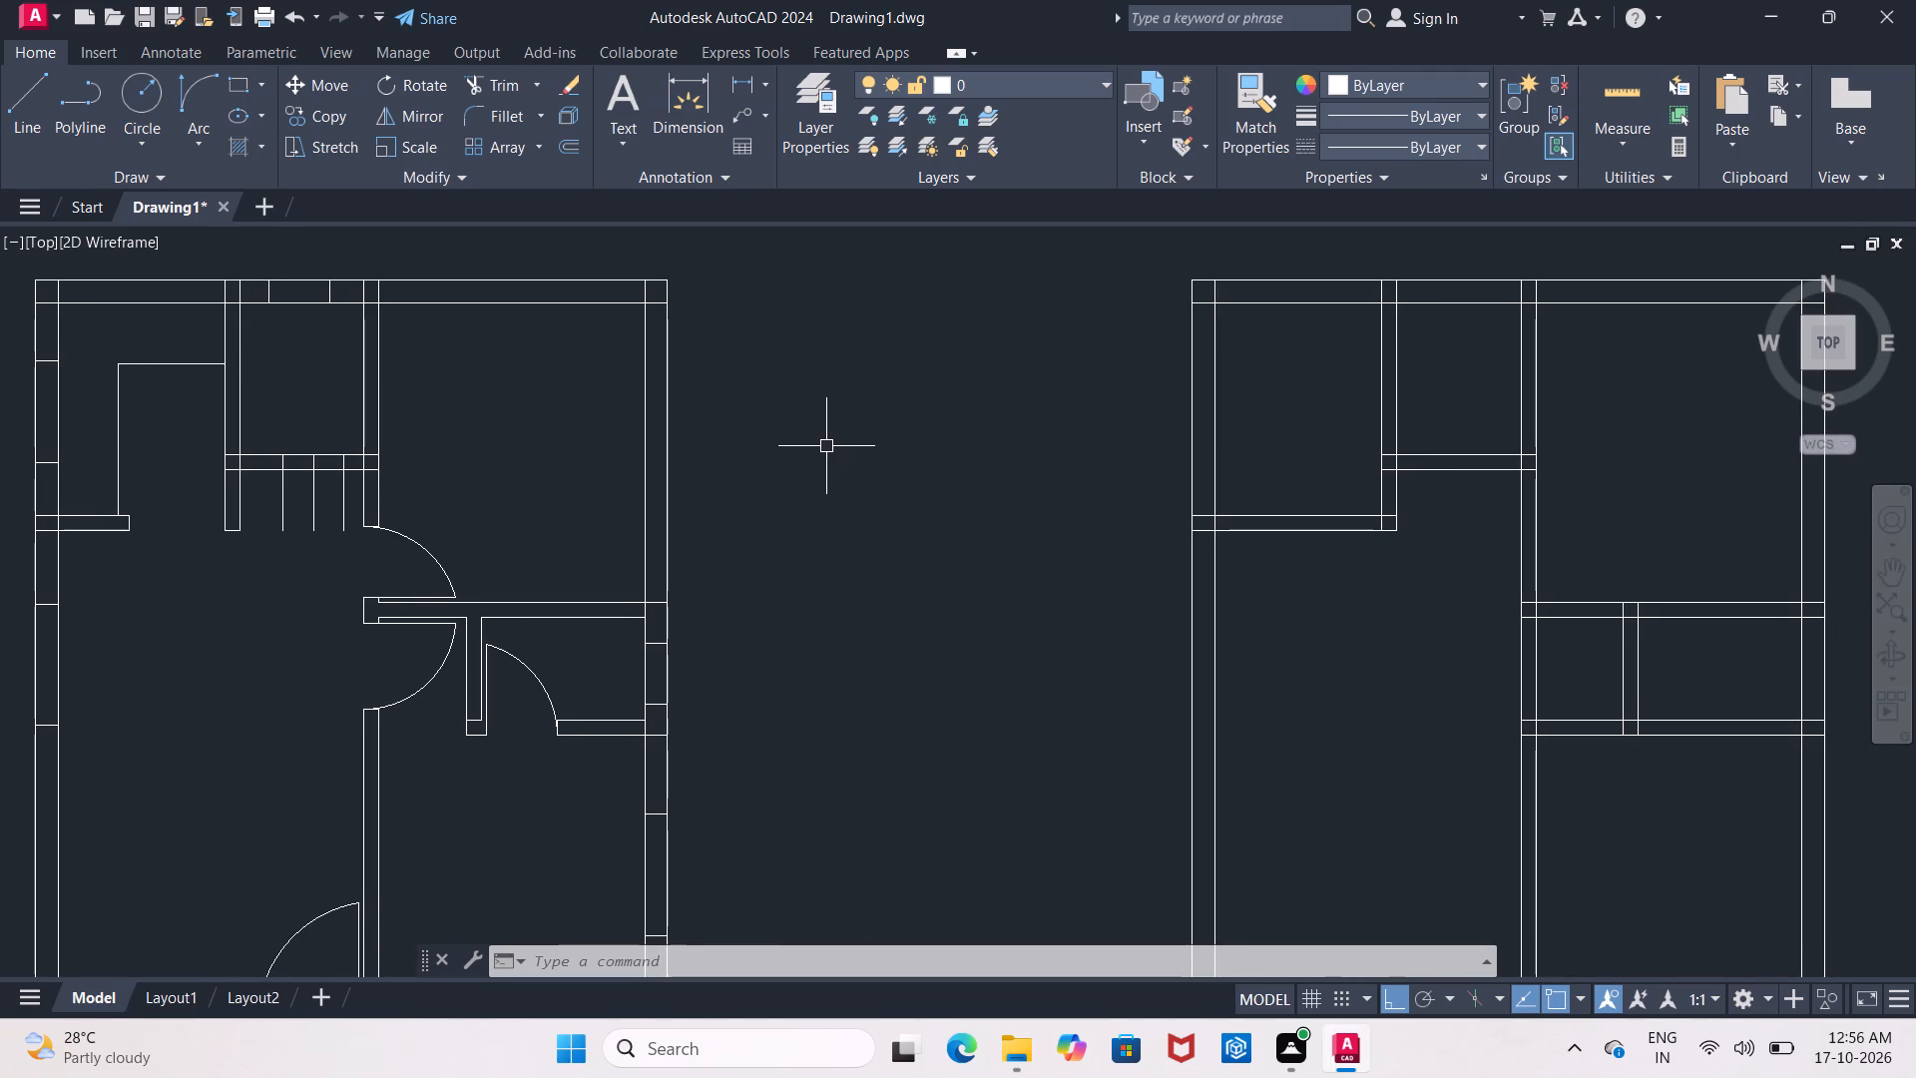
key("Escape")
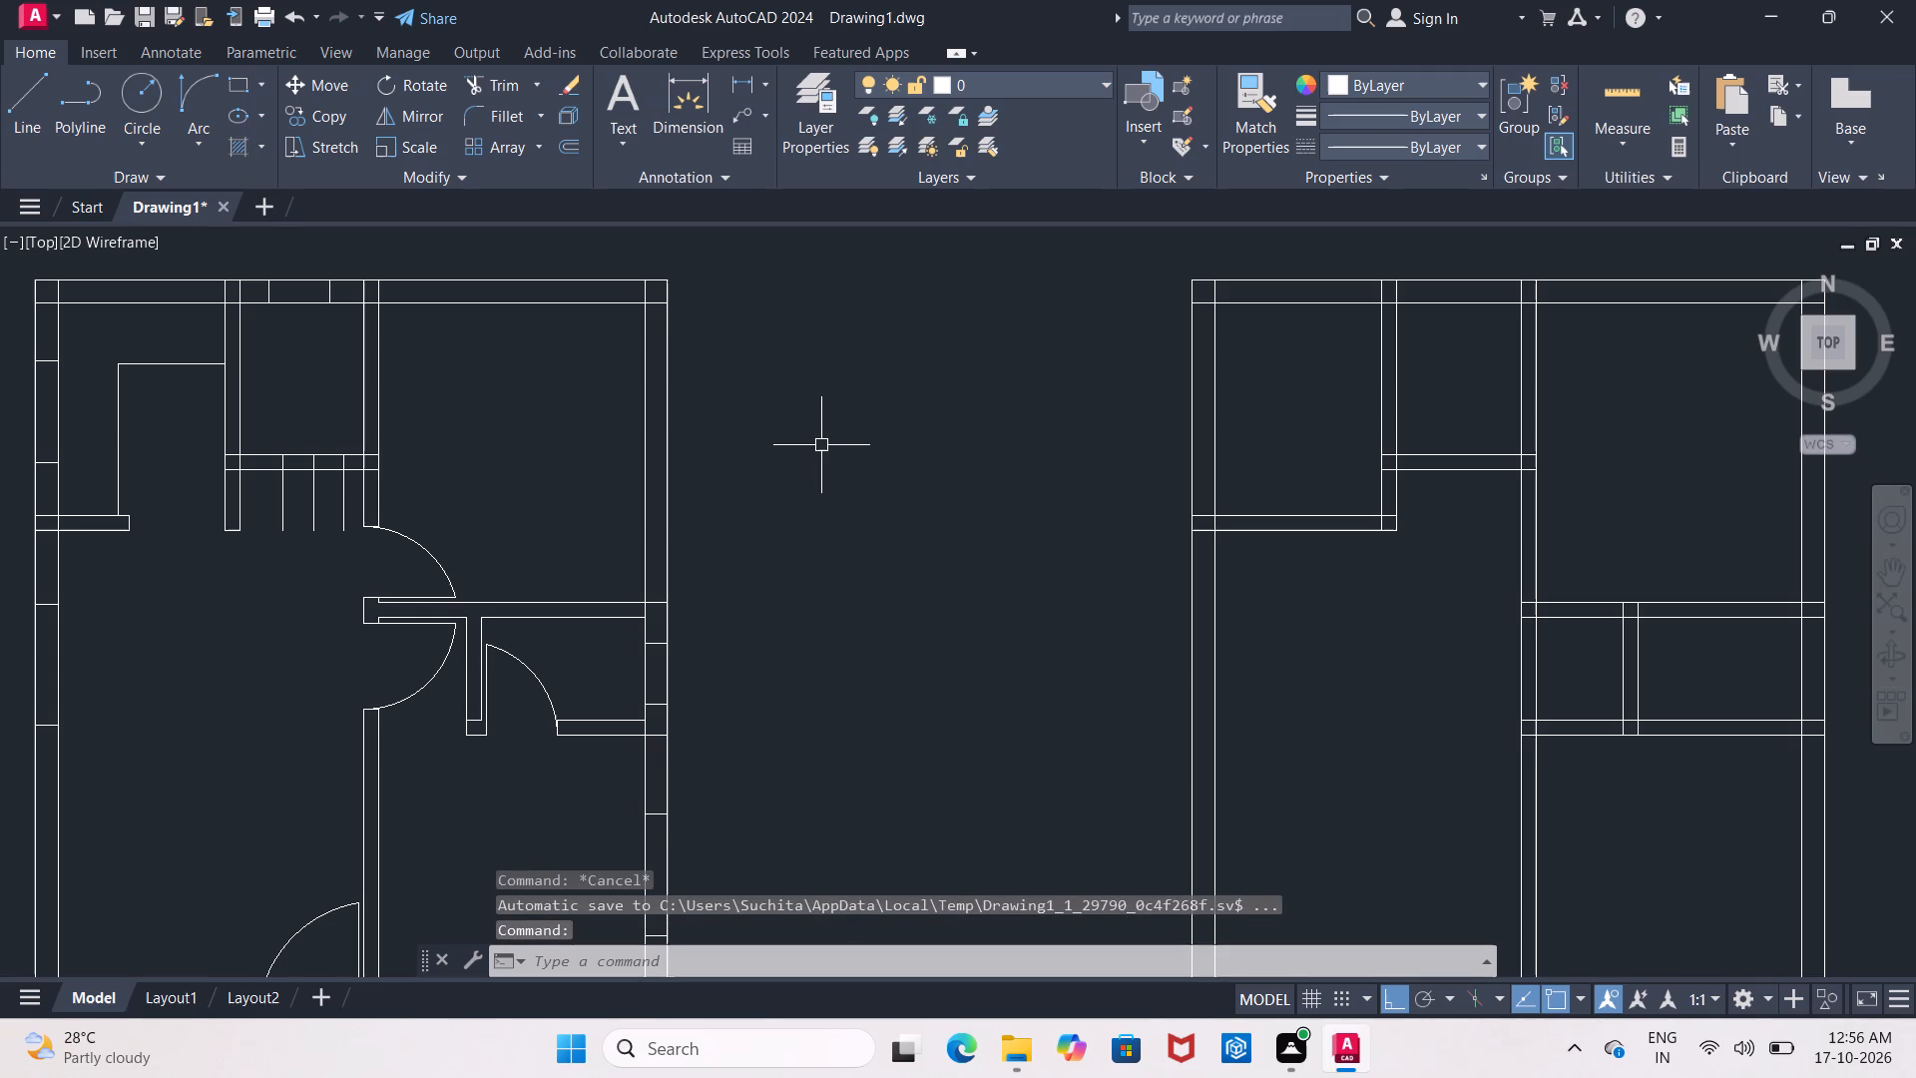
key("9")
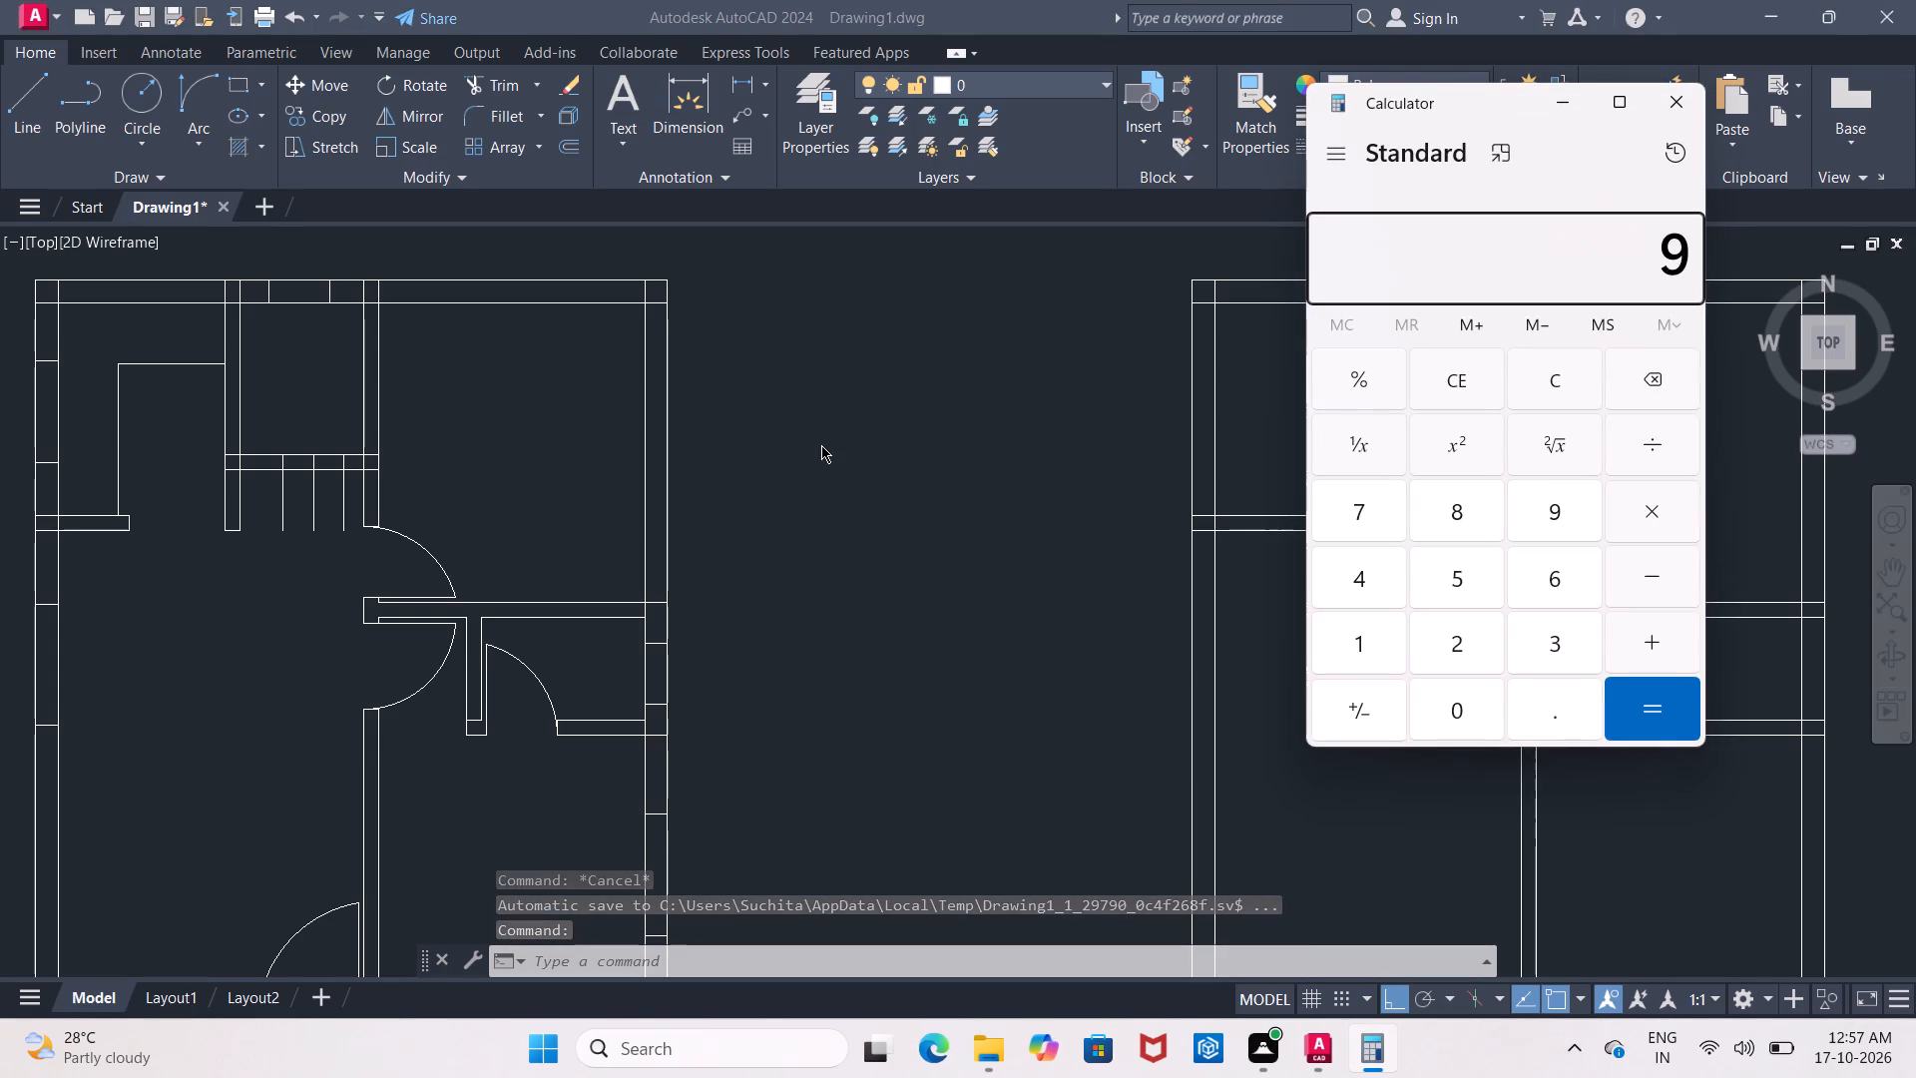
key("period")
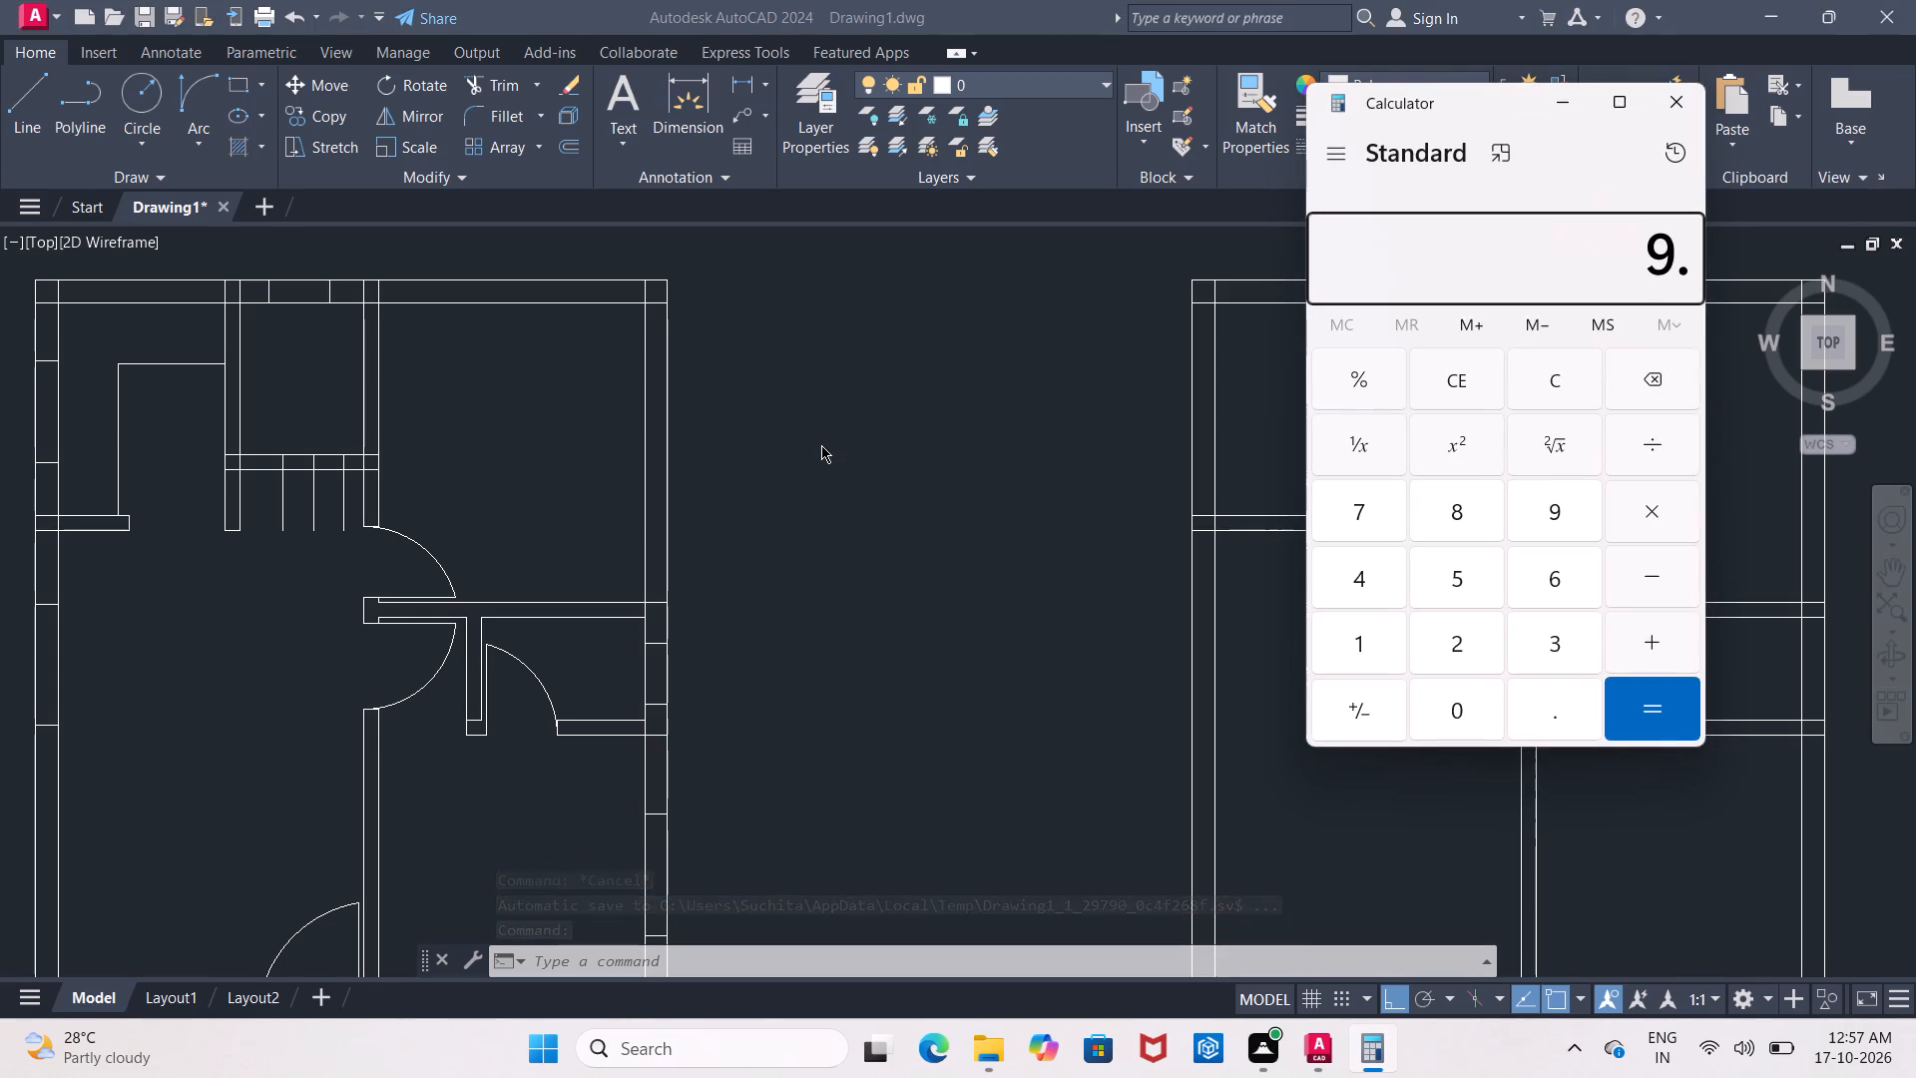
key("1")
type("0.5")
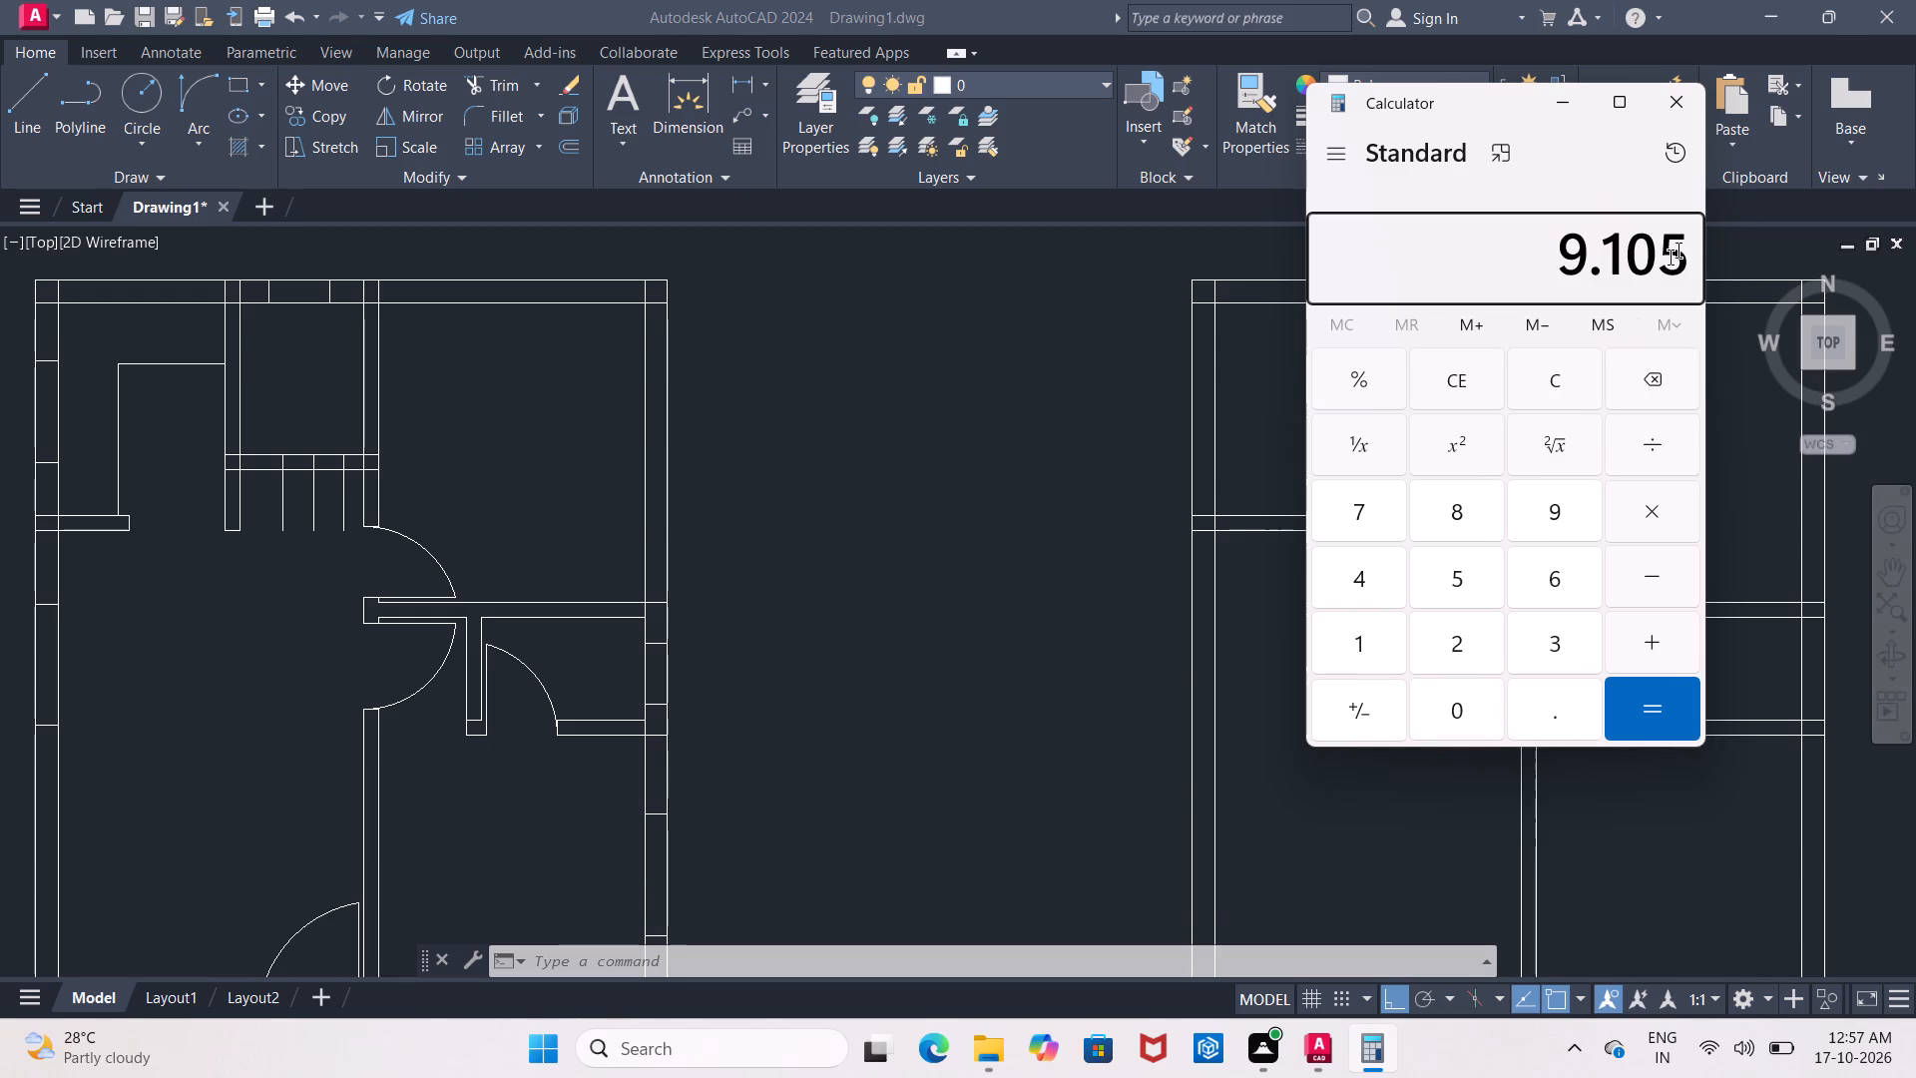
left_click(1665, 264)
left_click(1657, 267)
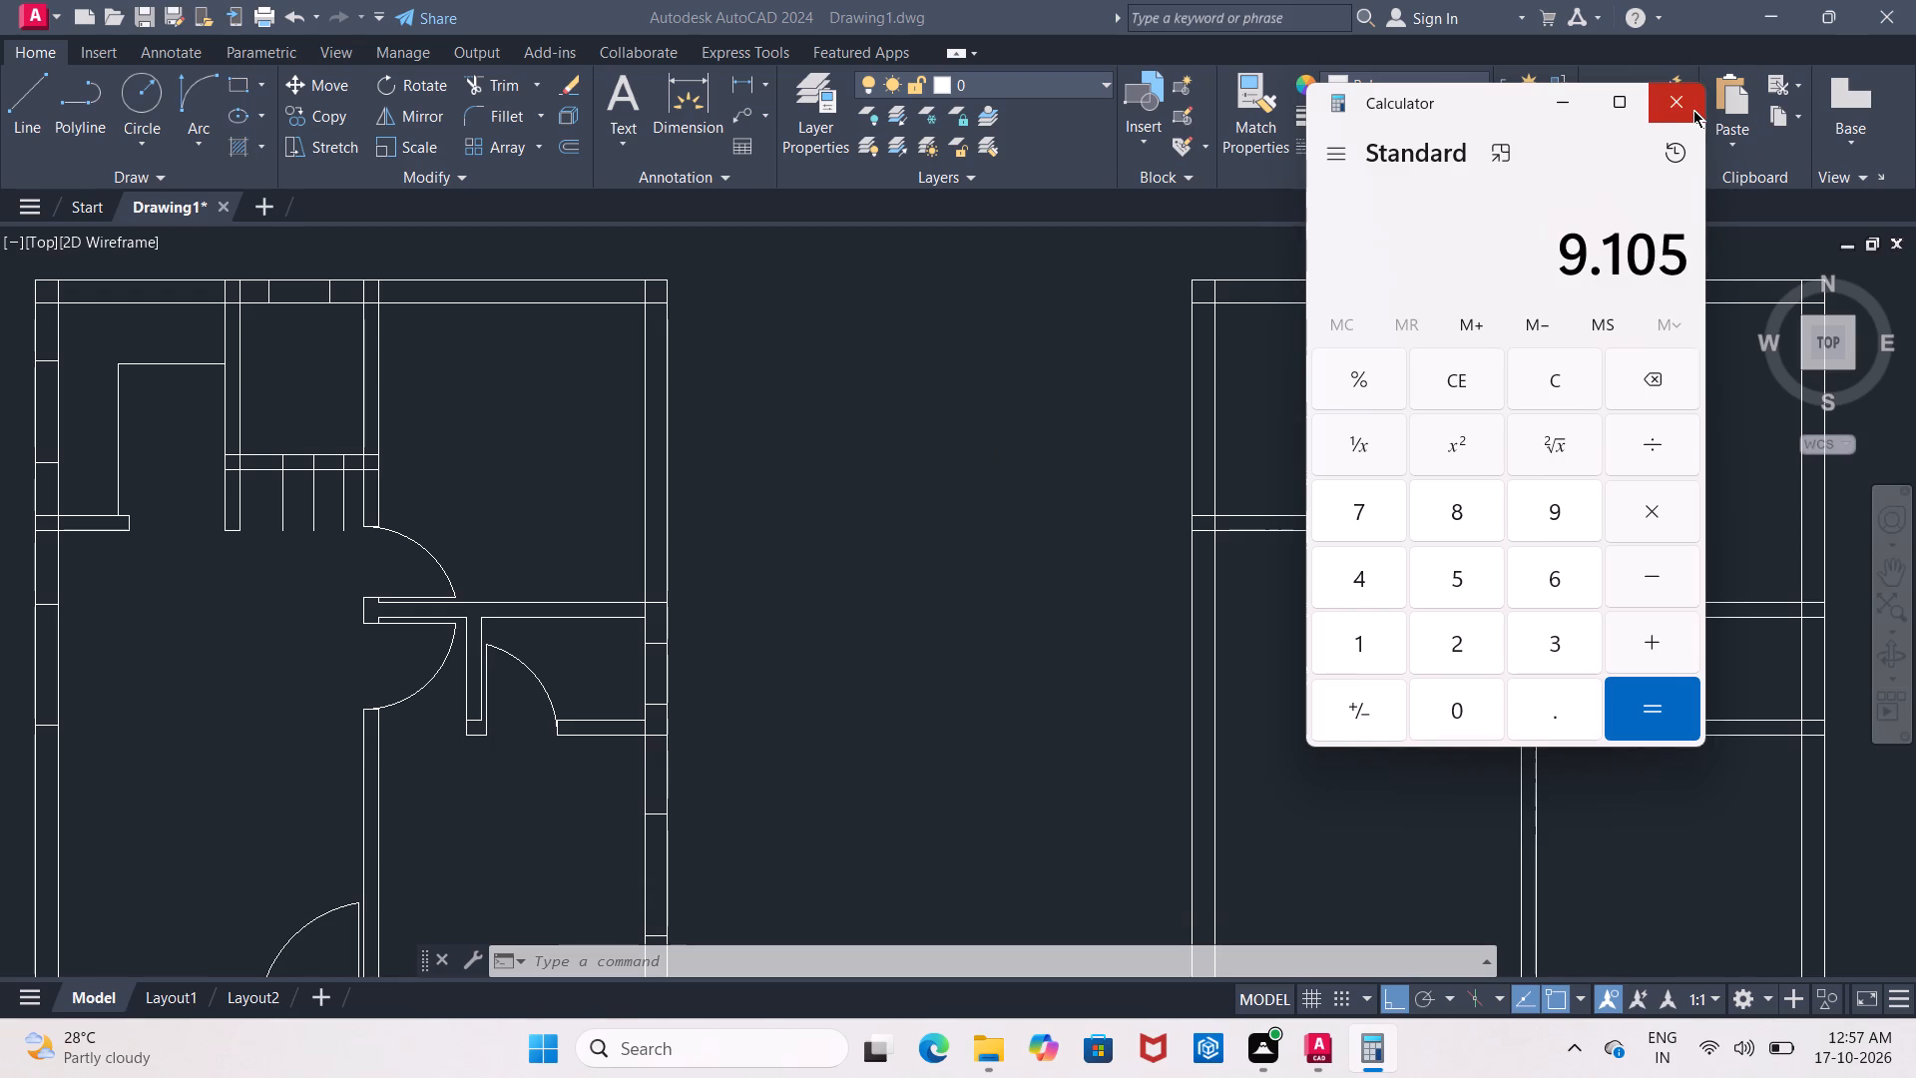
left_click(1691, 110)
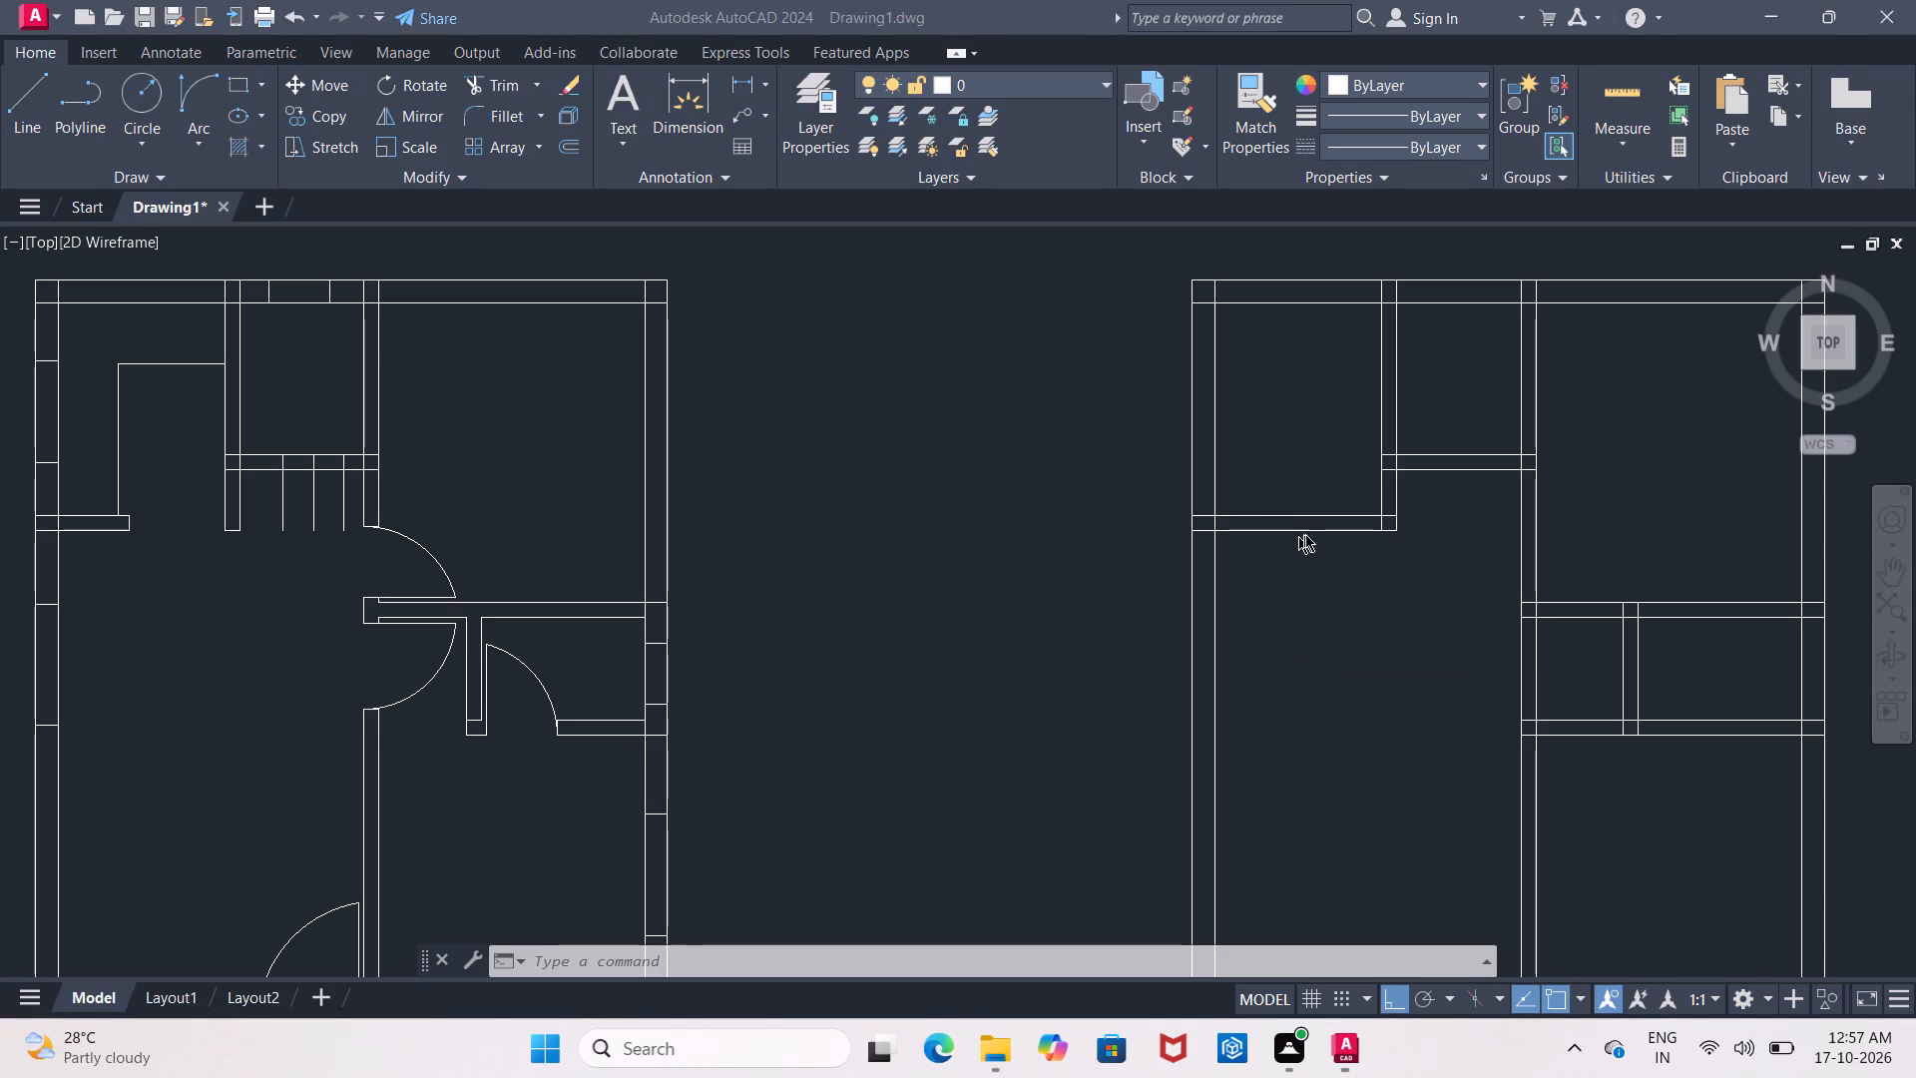
Switch to Calculator, compute 9.105 ÷ 2 for centring the upper-right room's opening, and close it.
key("9")
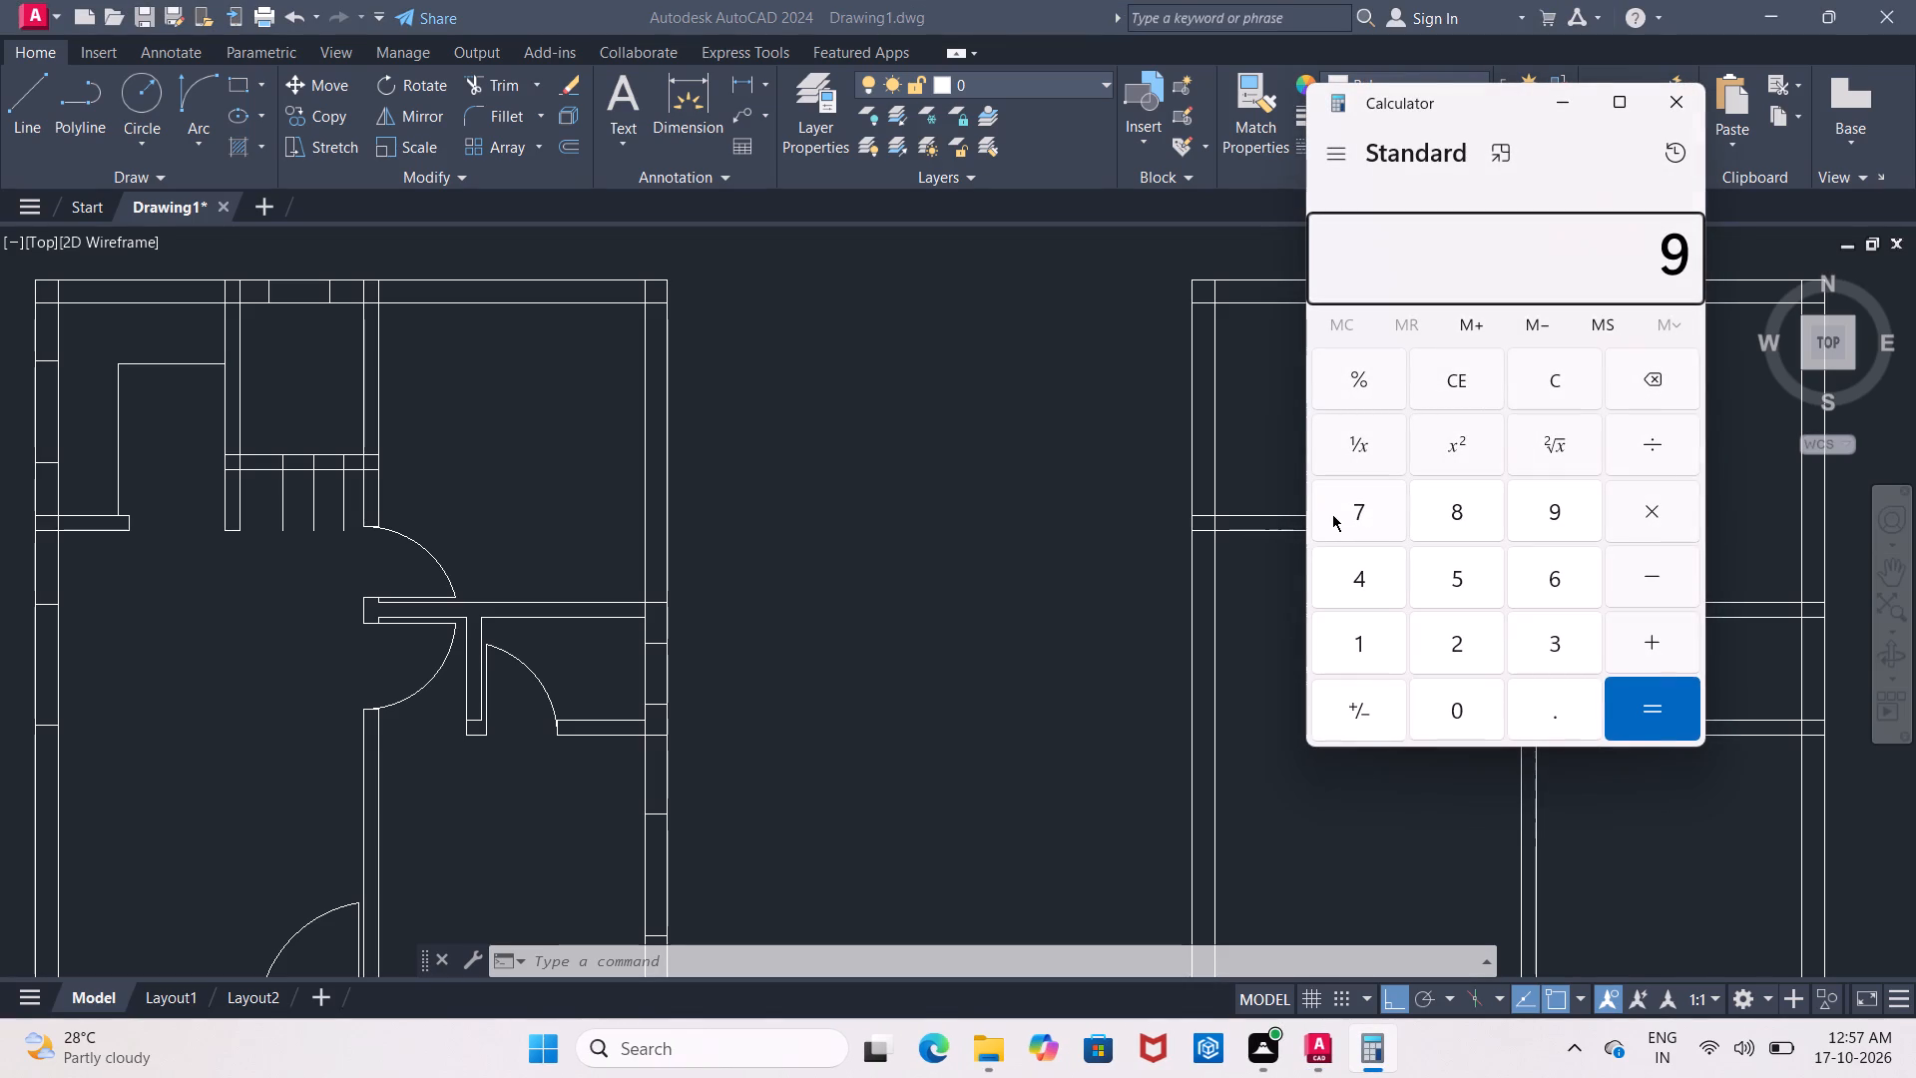
key("period")
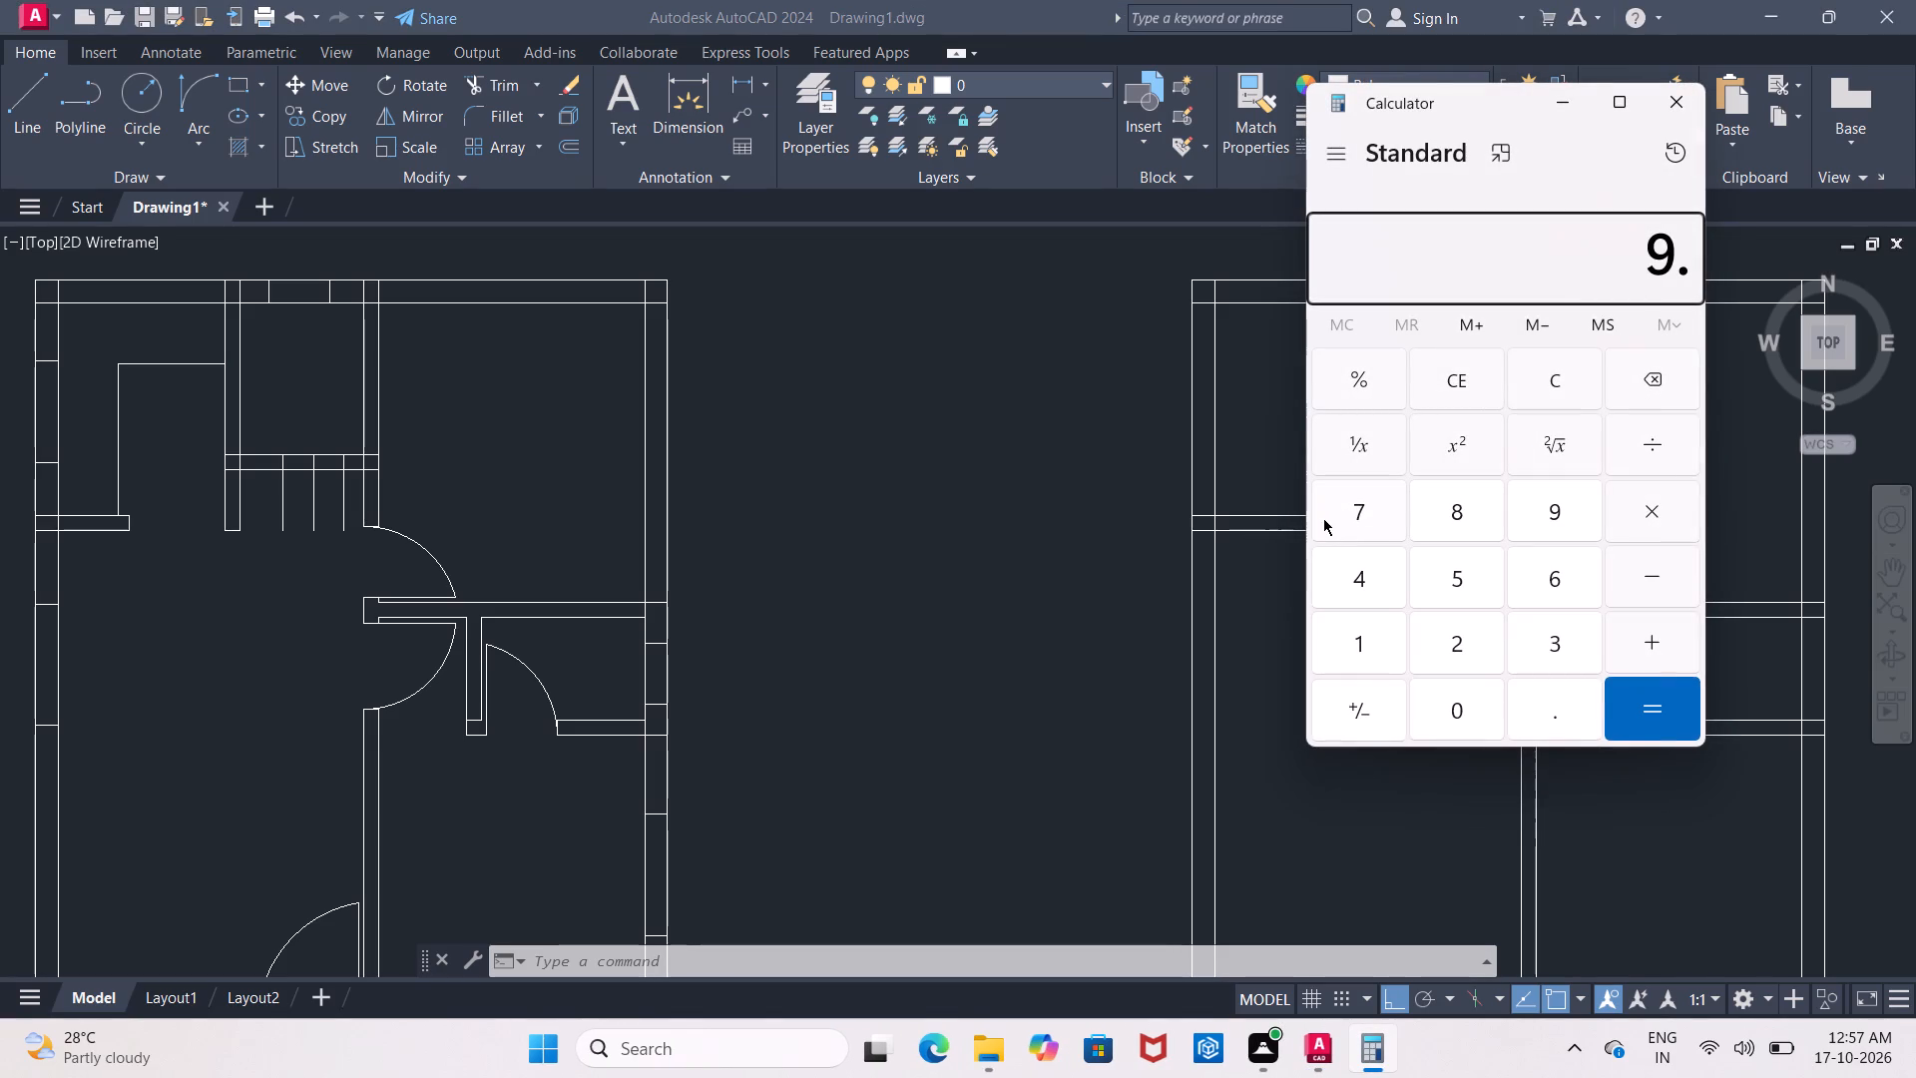
key("1")
key("0")
key("period")
key("5")
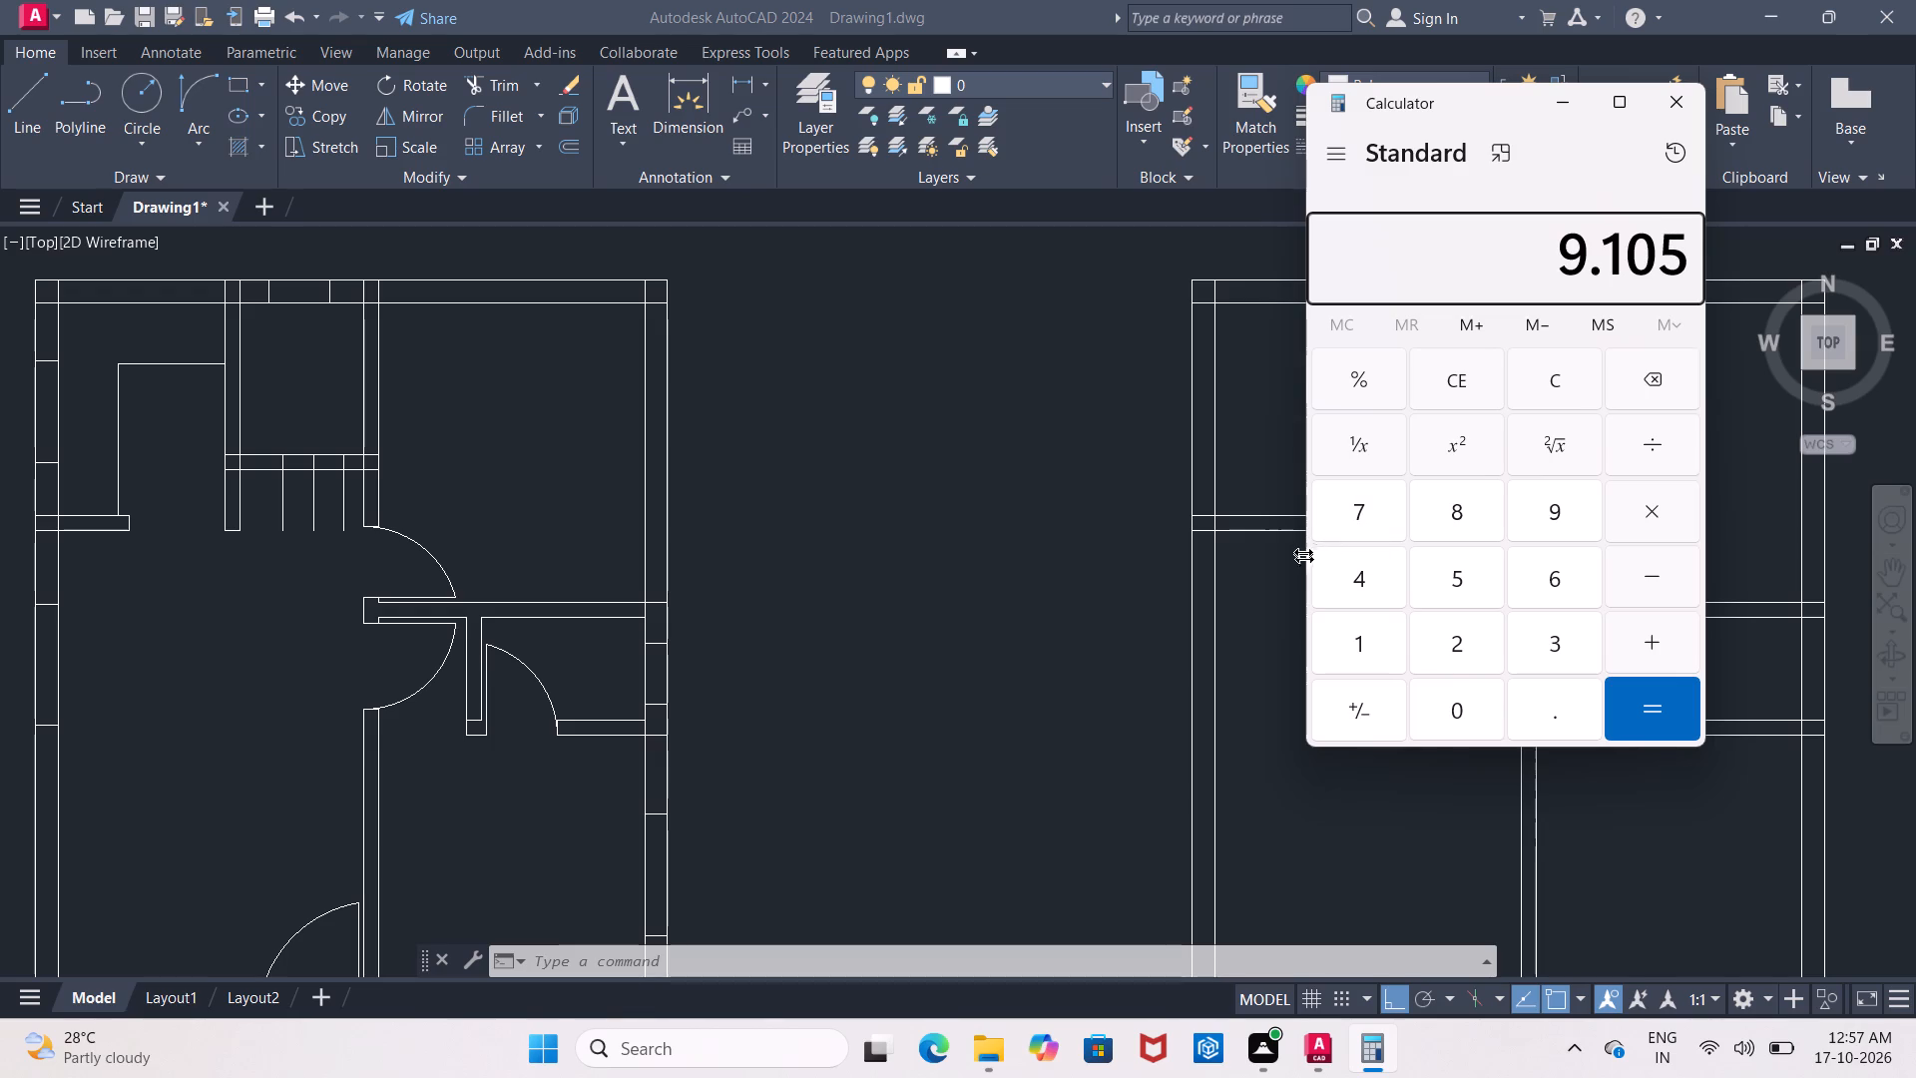
key("slash")
key("2")
key("Return")
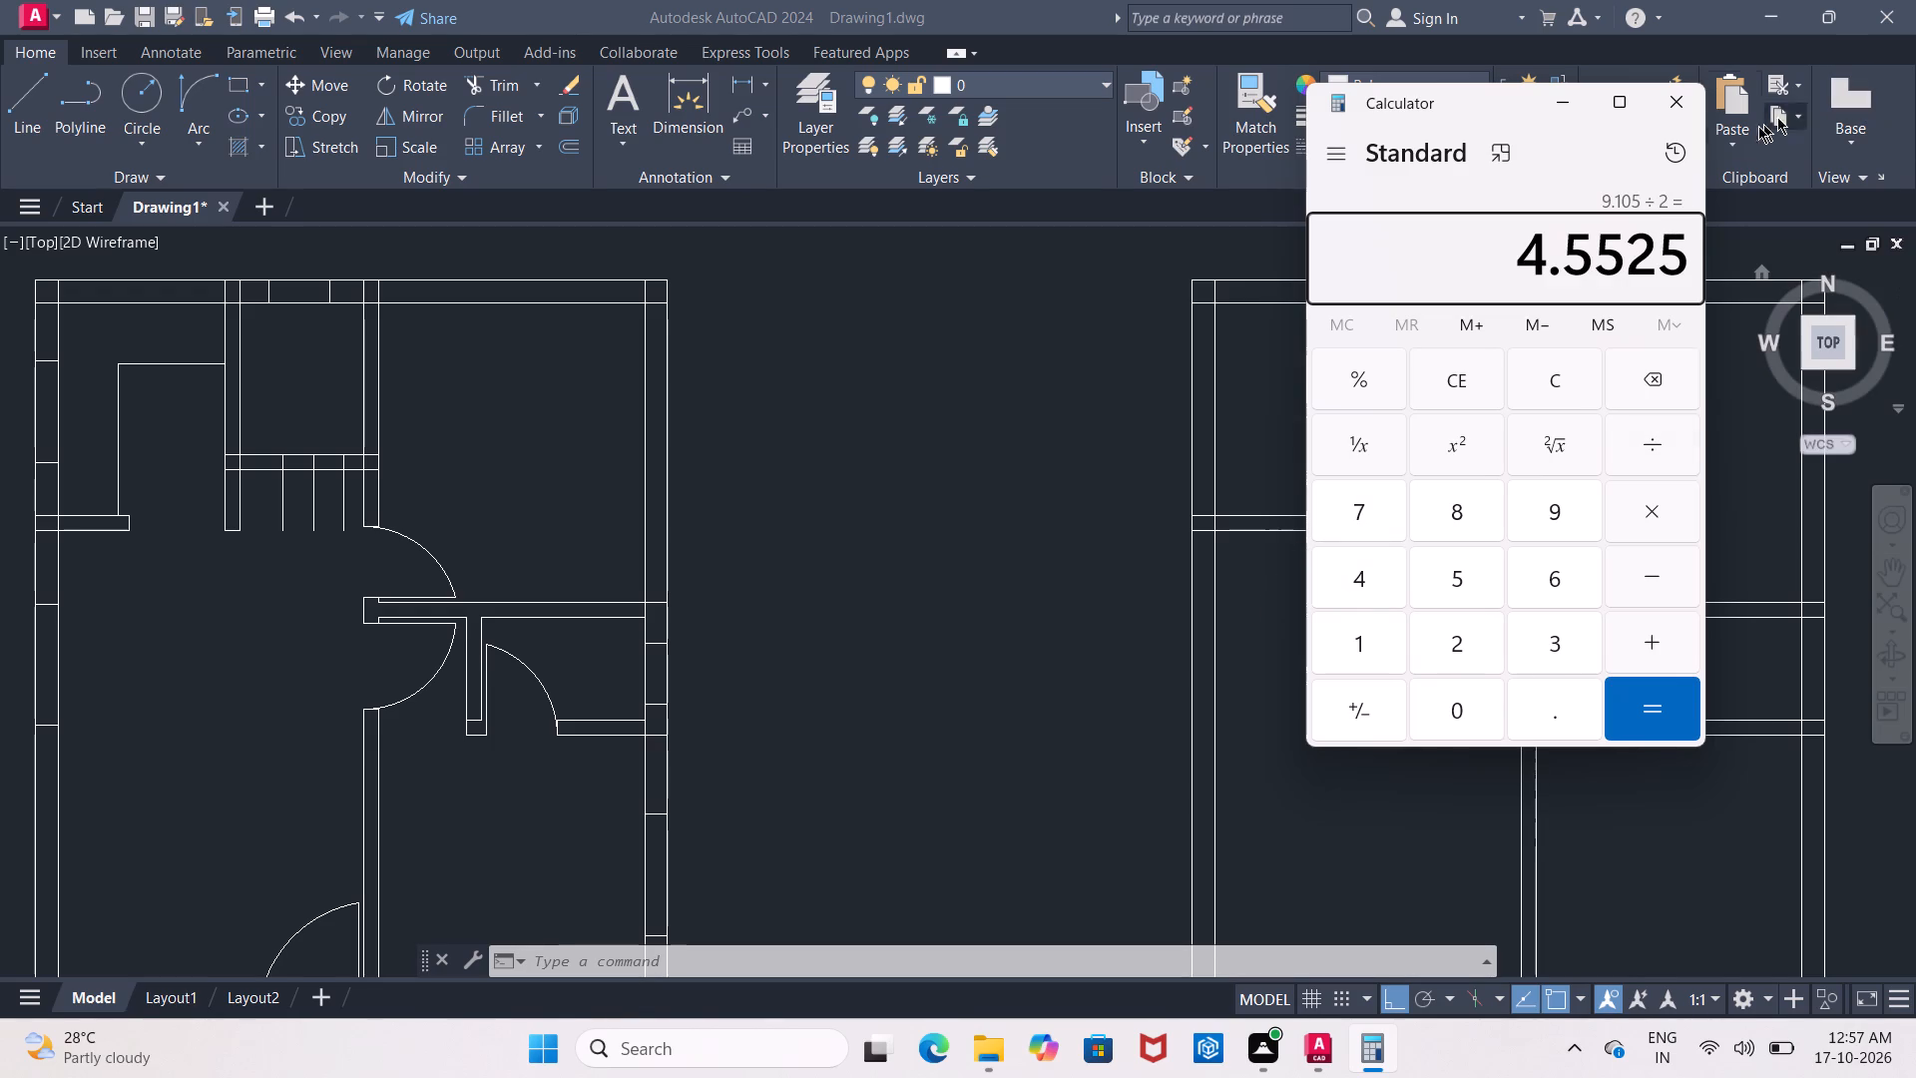
left_click(1694, 117)
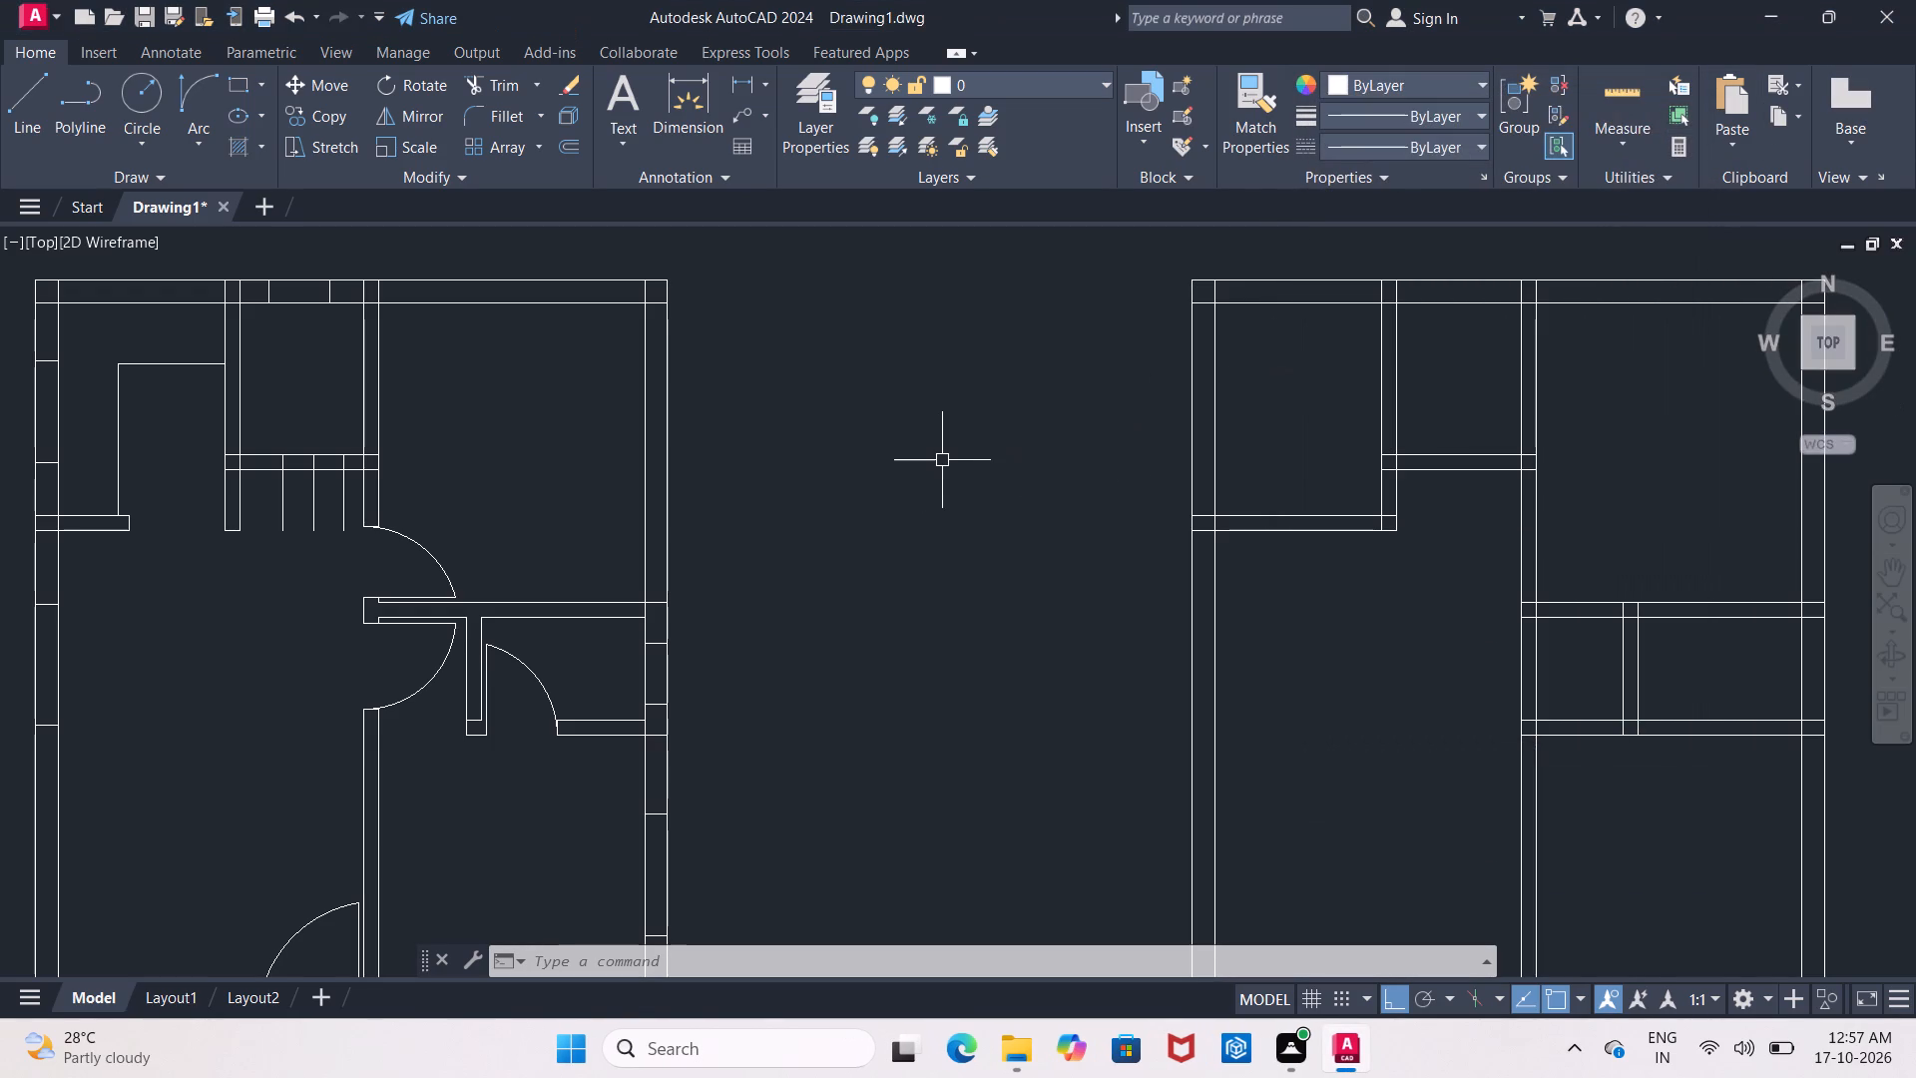
Offset the horizontal wall line bounding the upper-right room below by 4'5.5" upward into the room.
key("o")
key("Return")
type("4'5.5\"")
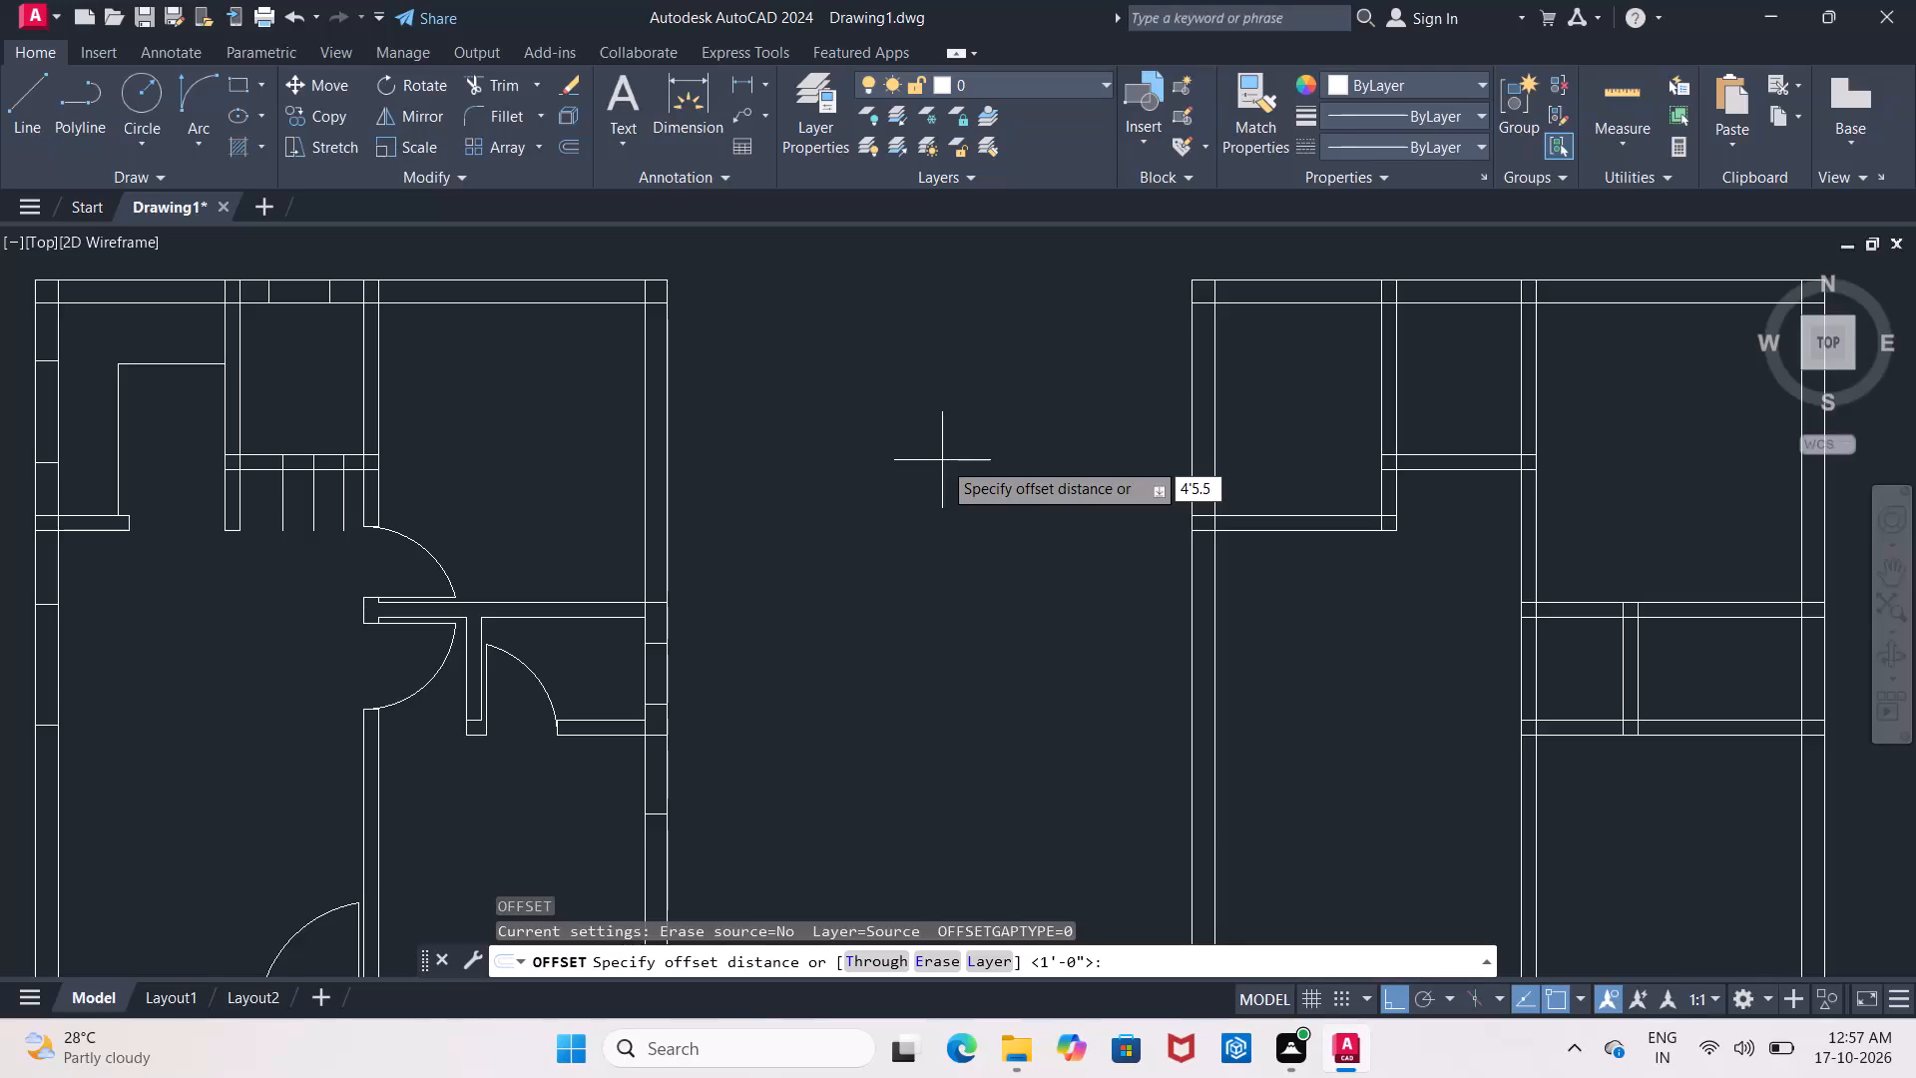
key("Return")
left_click(590, 599)
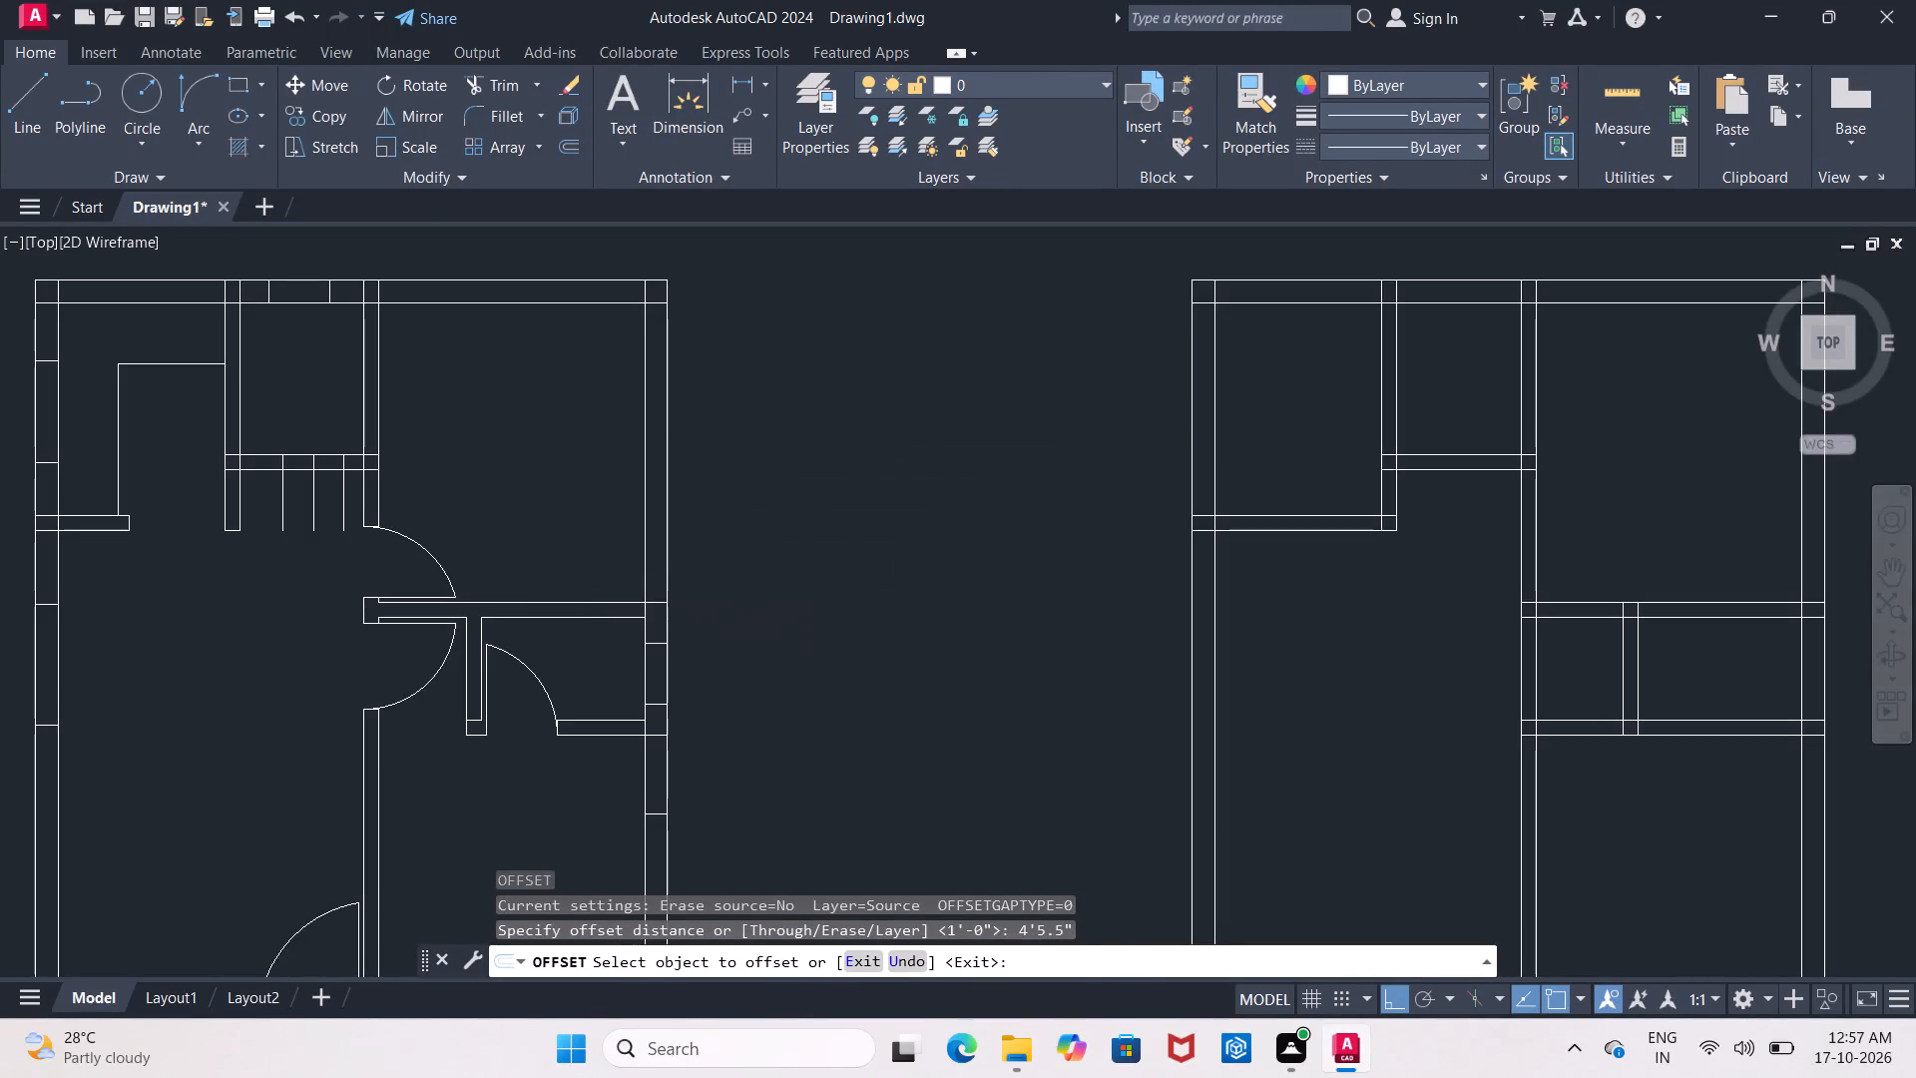
left_click(592, 468)
key("Return")
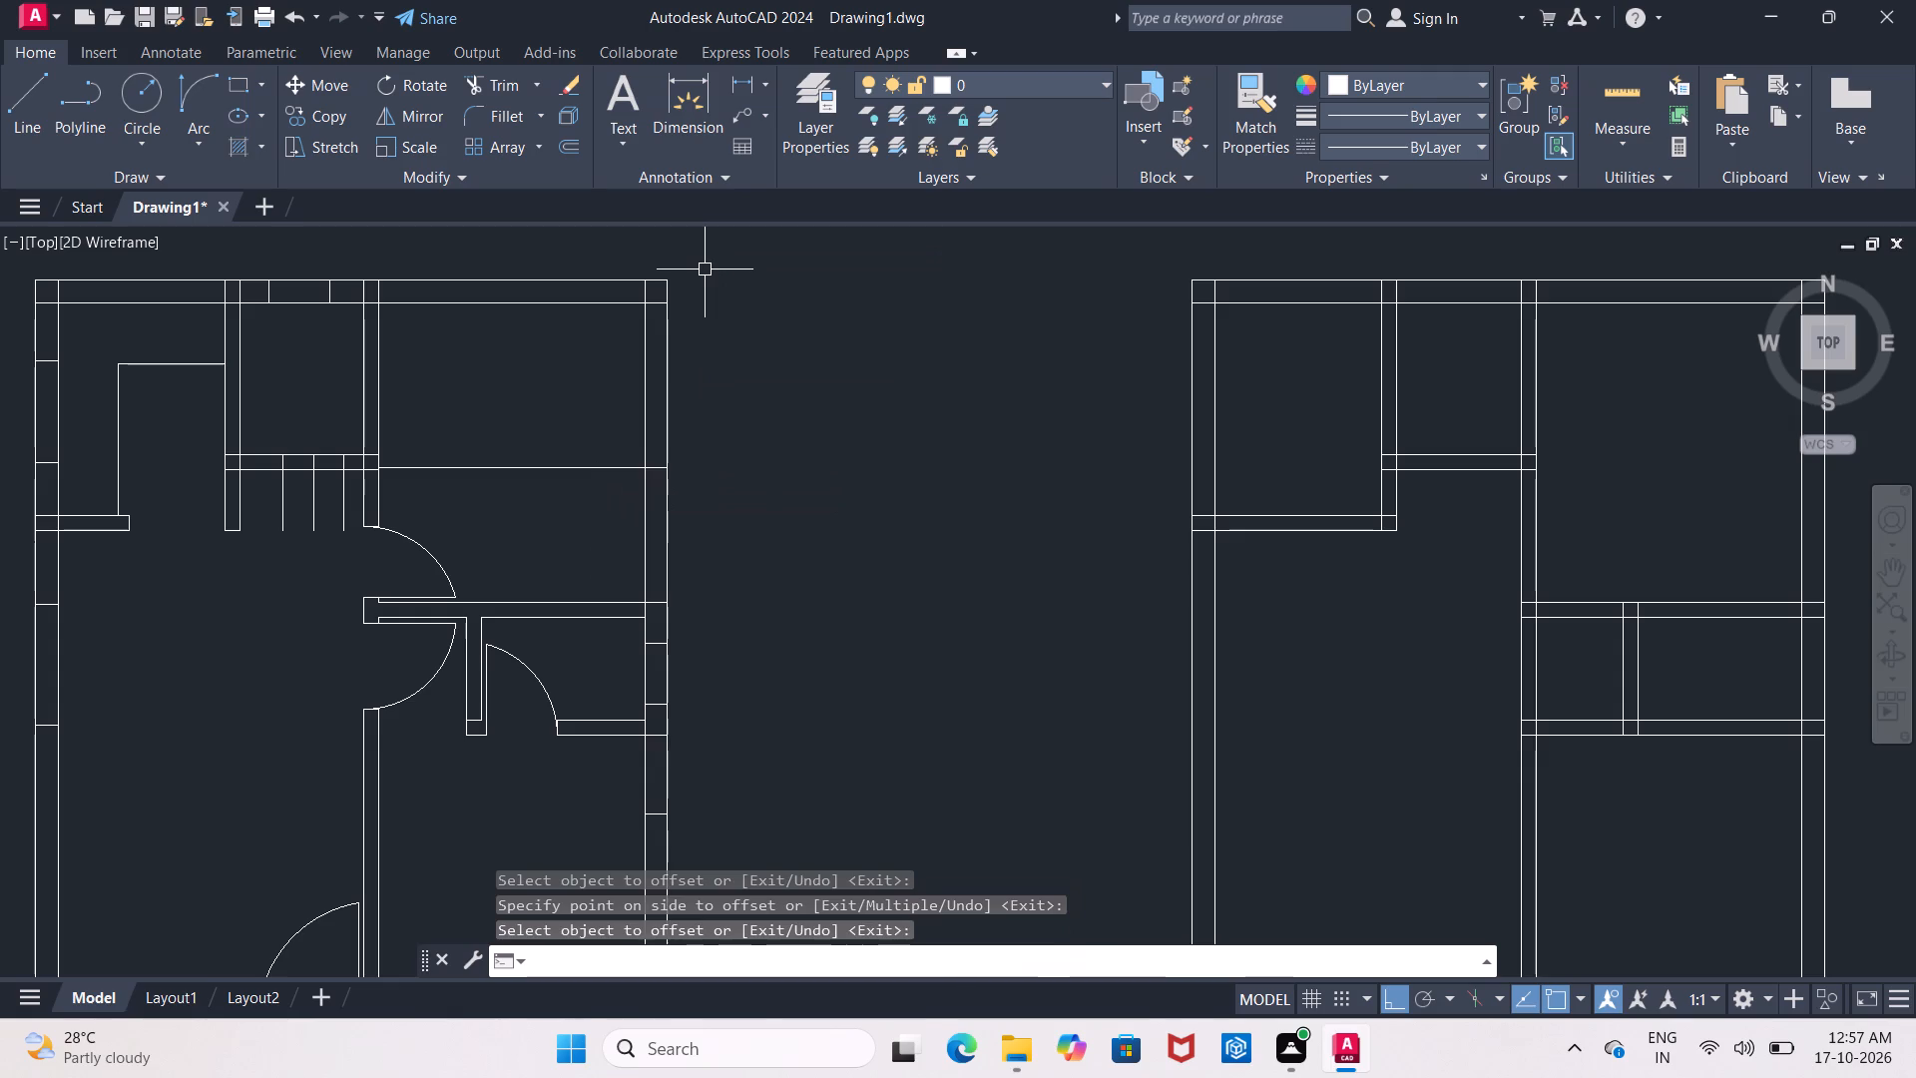
Offset the new horizontal centre line in the upper-right room by 2' both upward and downward.
key("Return")
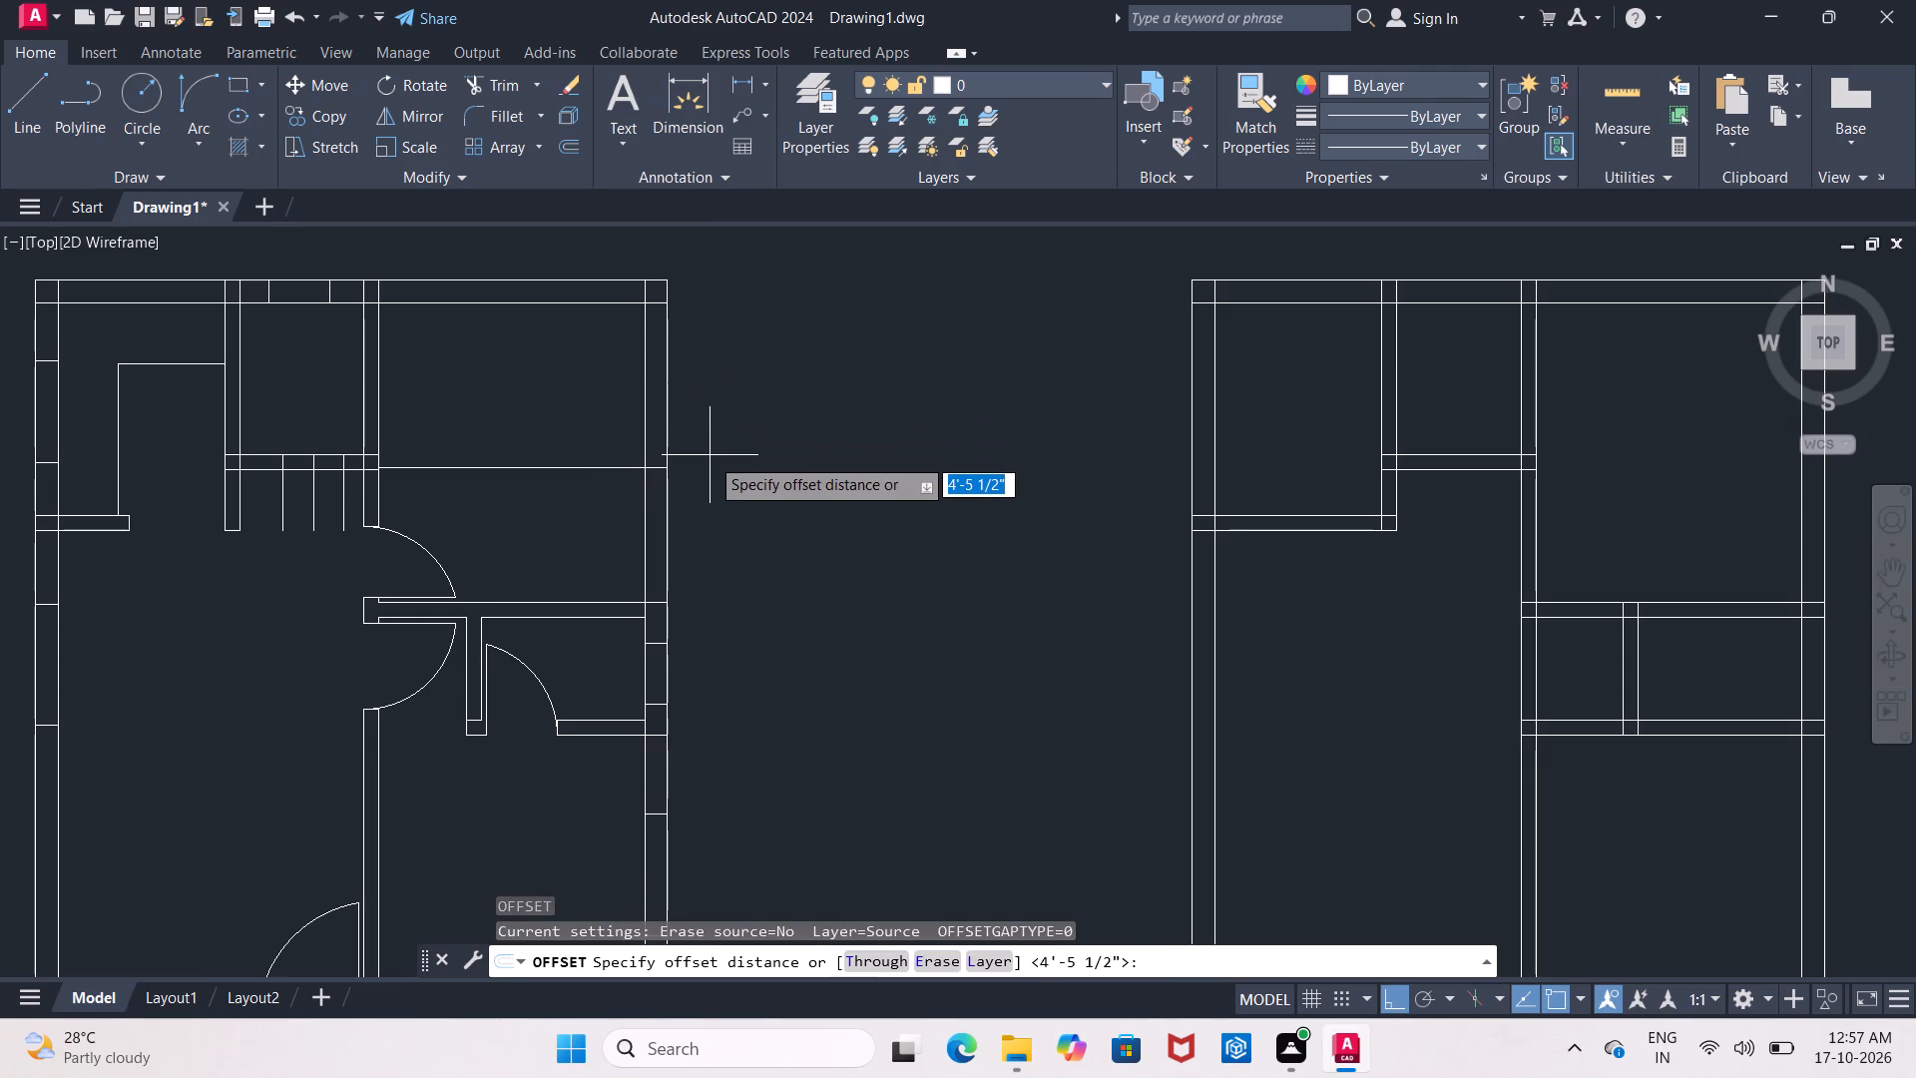
key("2")
key("apostrophe")
key("Return")
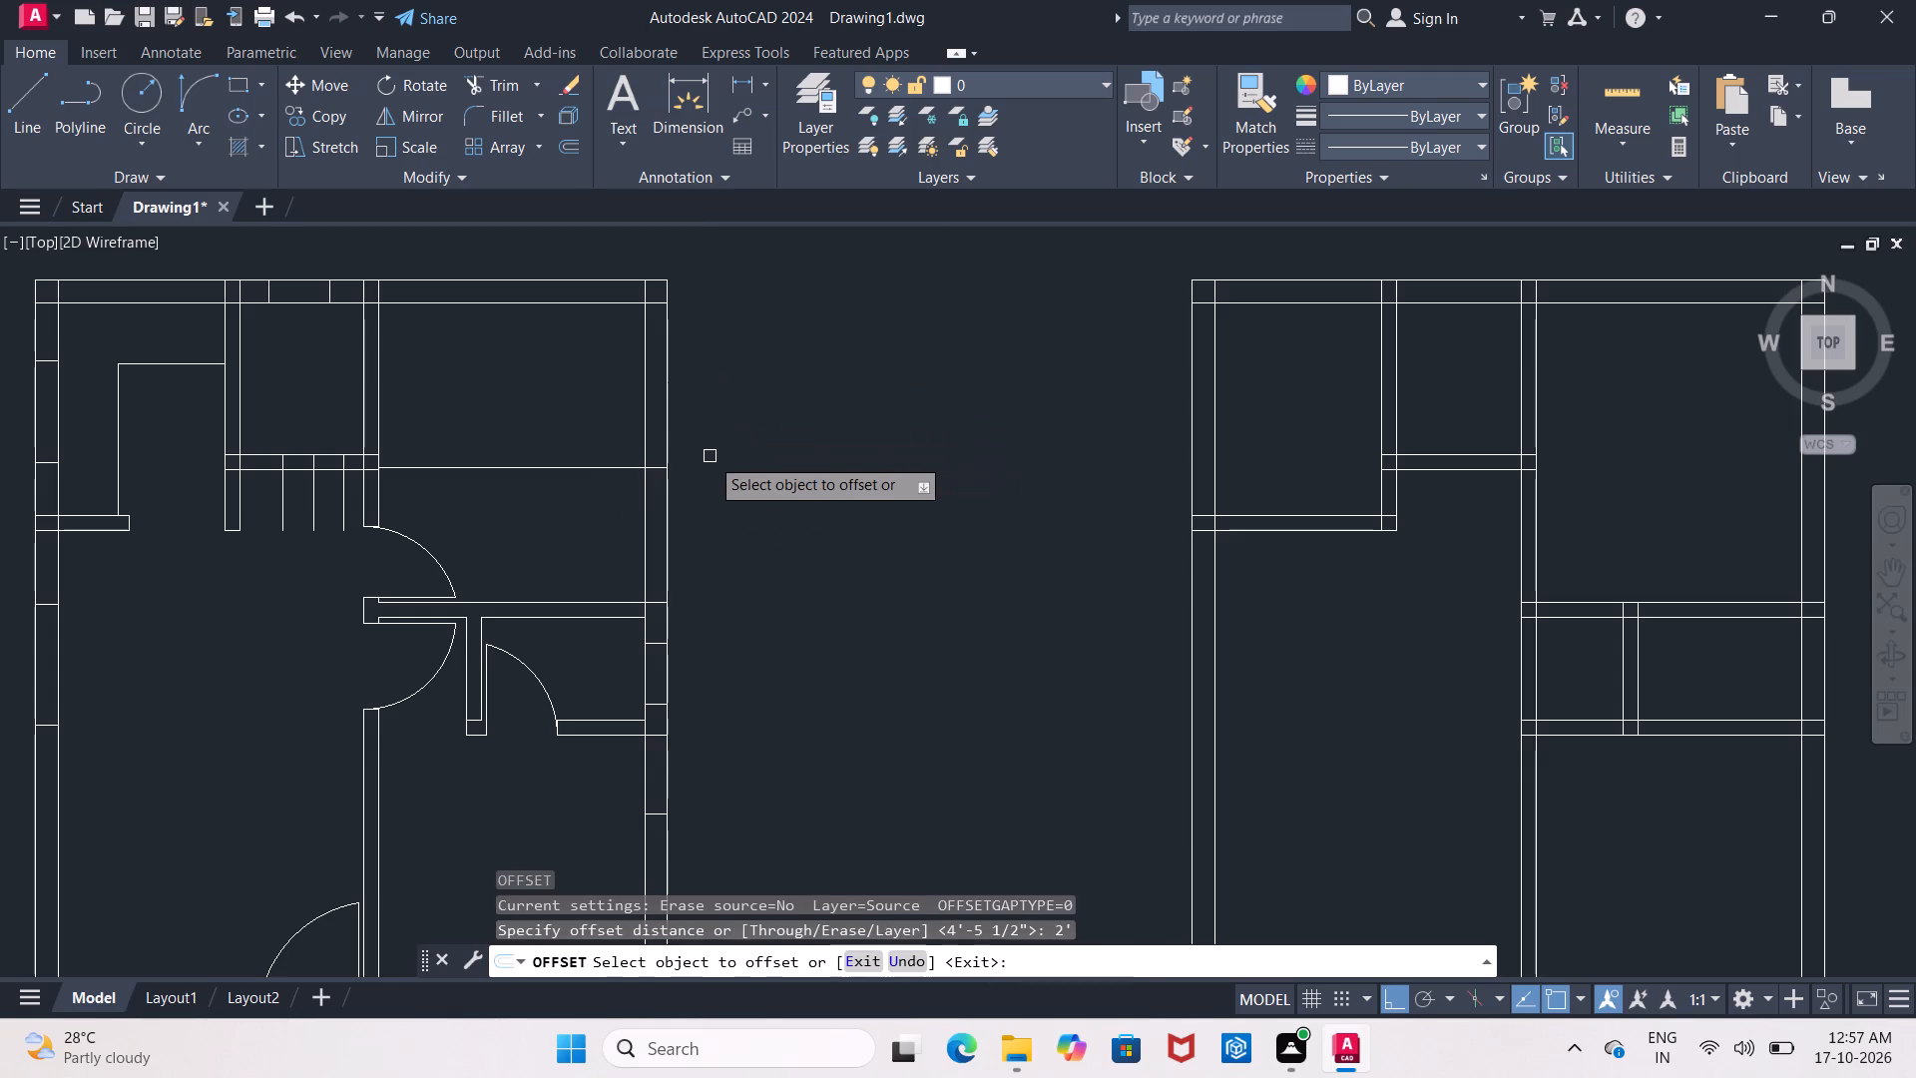
left_click(583, 465)
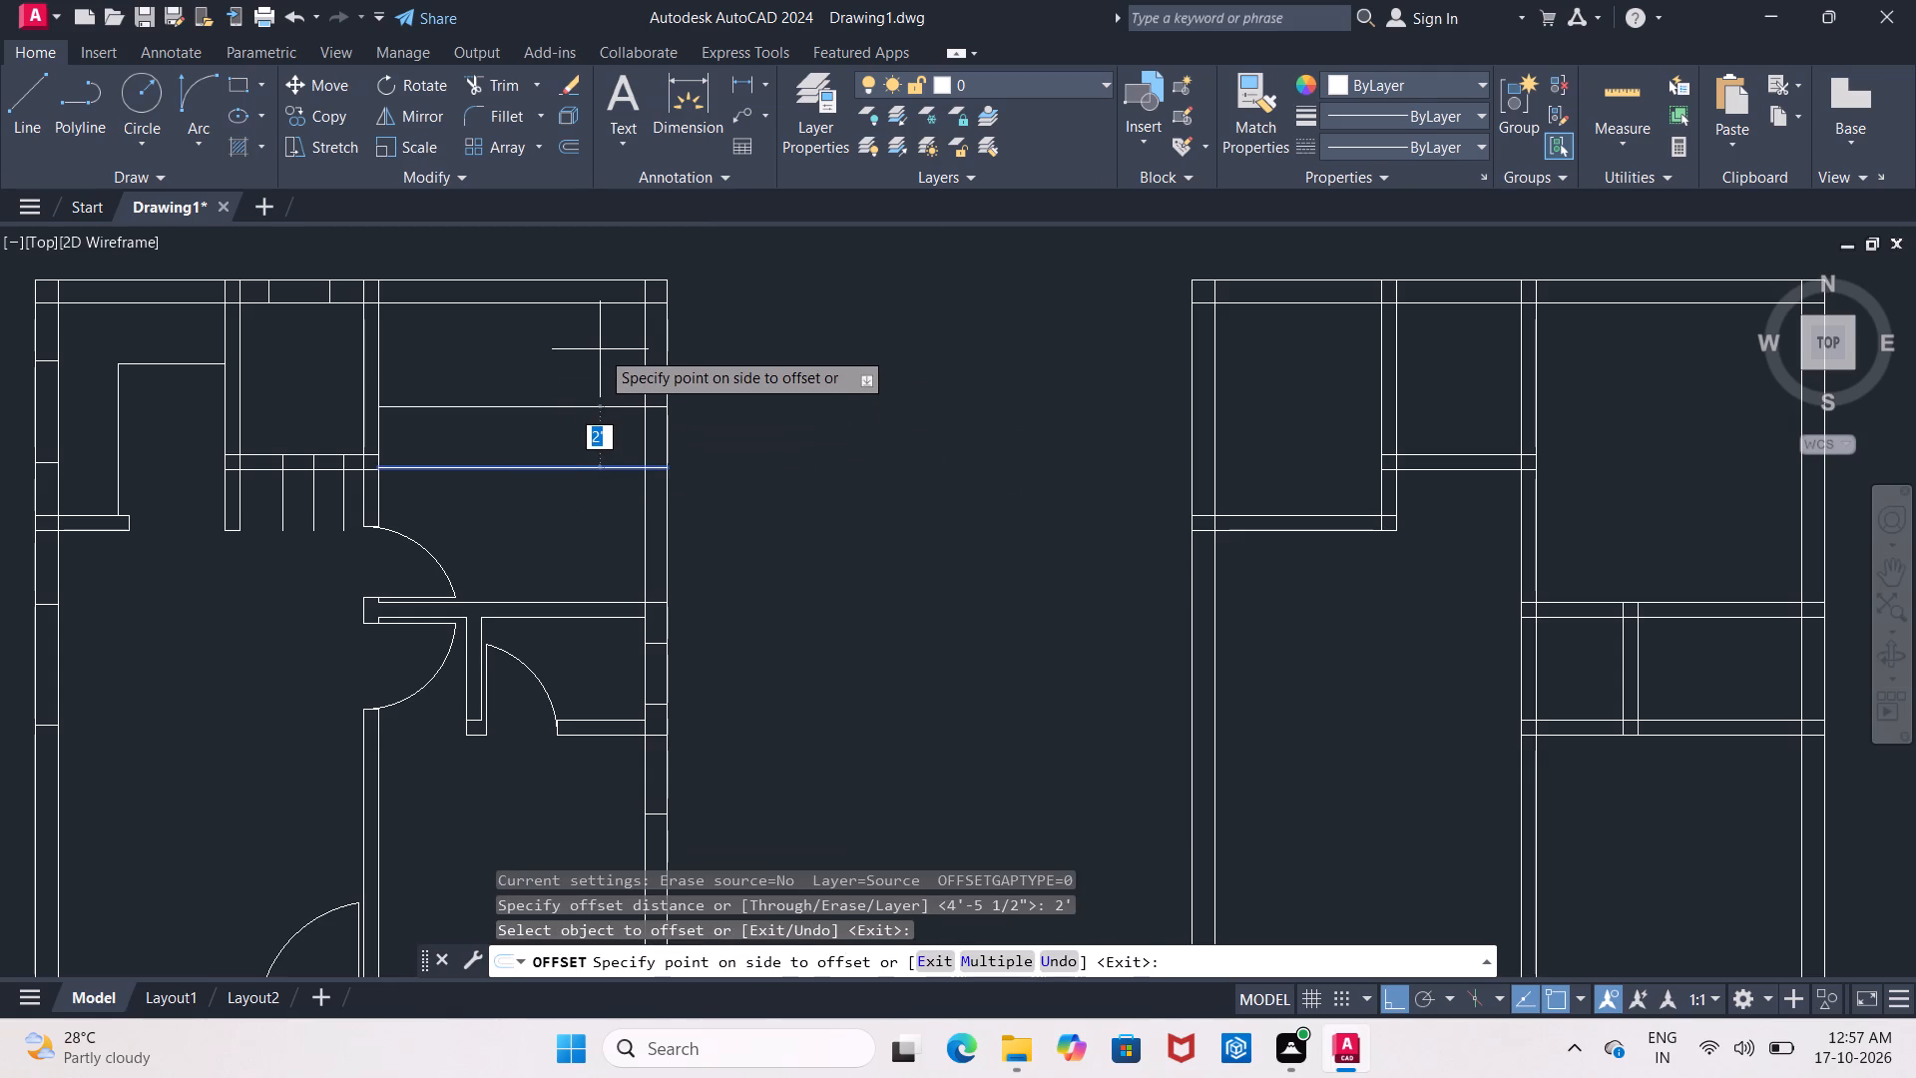
left_click(600, 349)
left_click(590, 473)
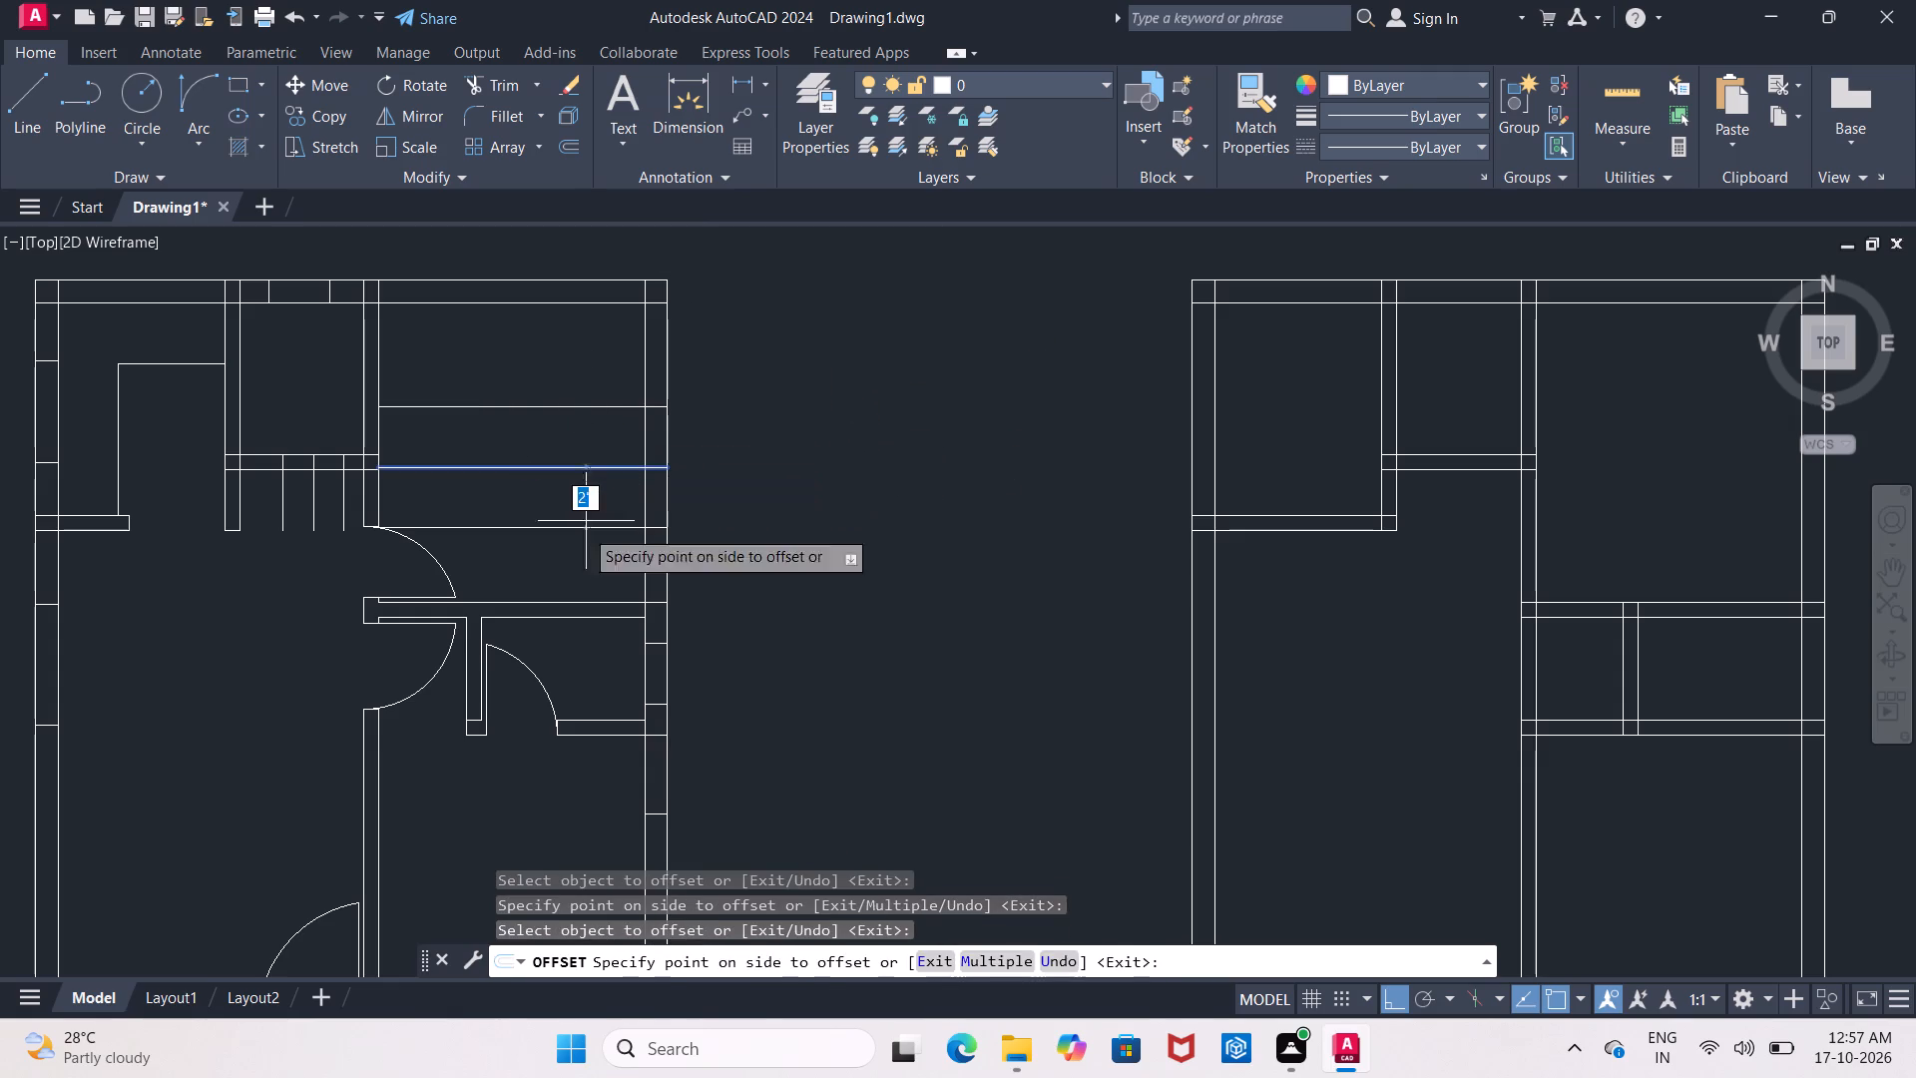
left_click(581, 543)
middle_click_drag(596, 546, 601, 522)
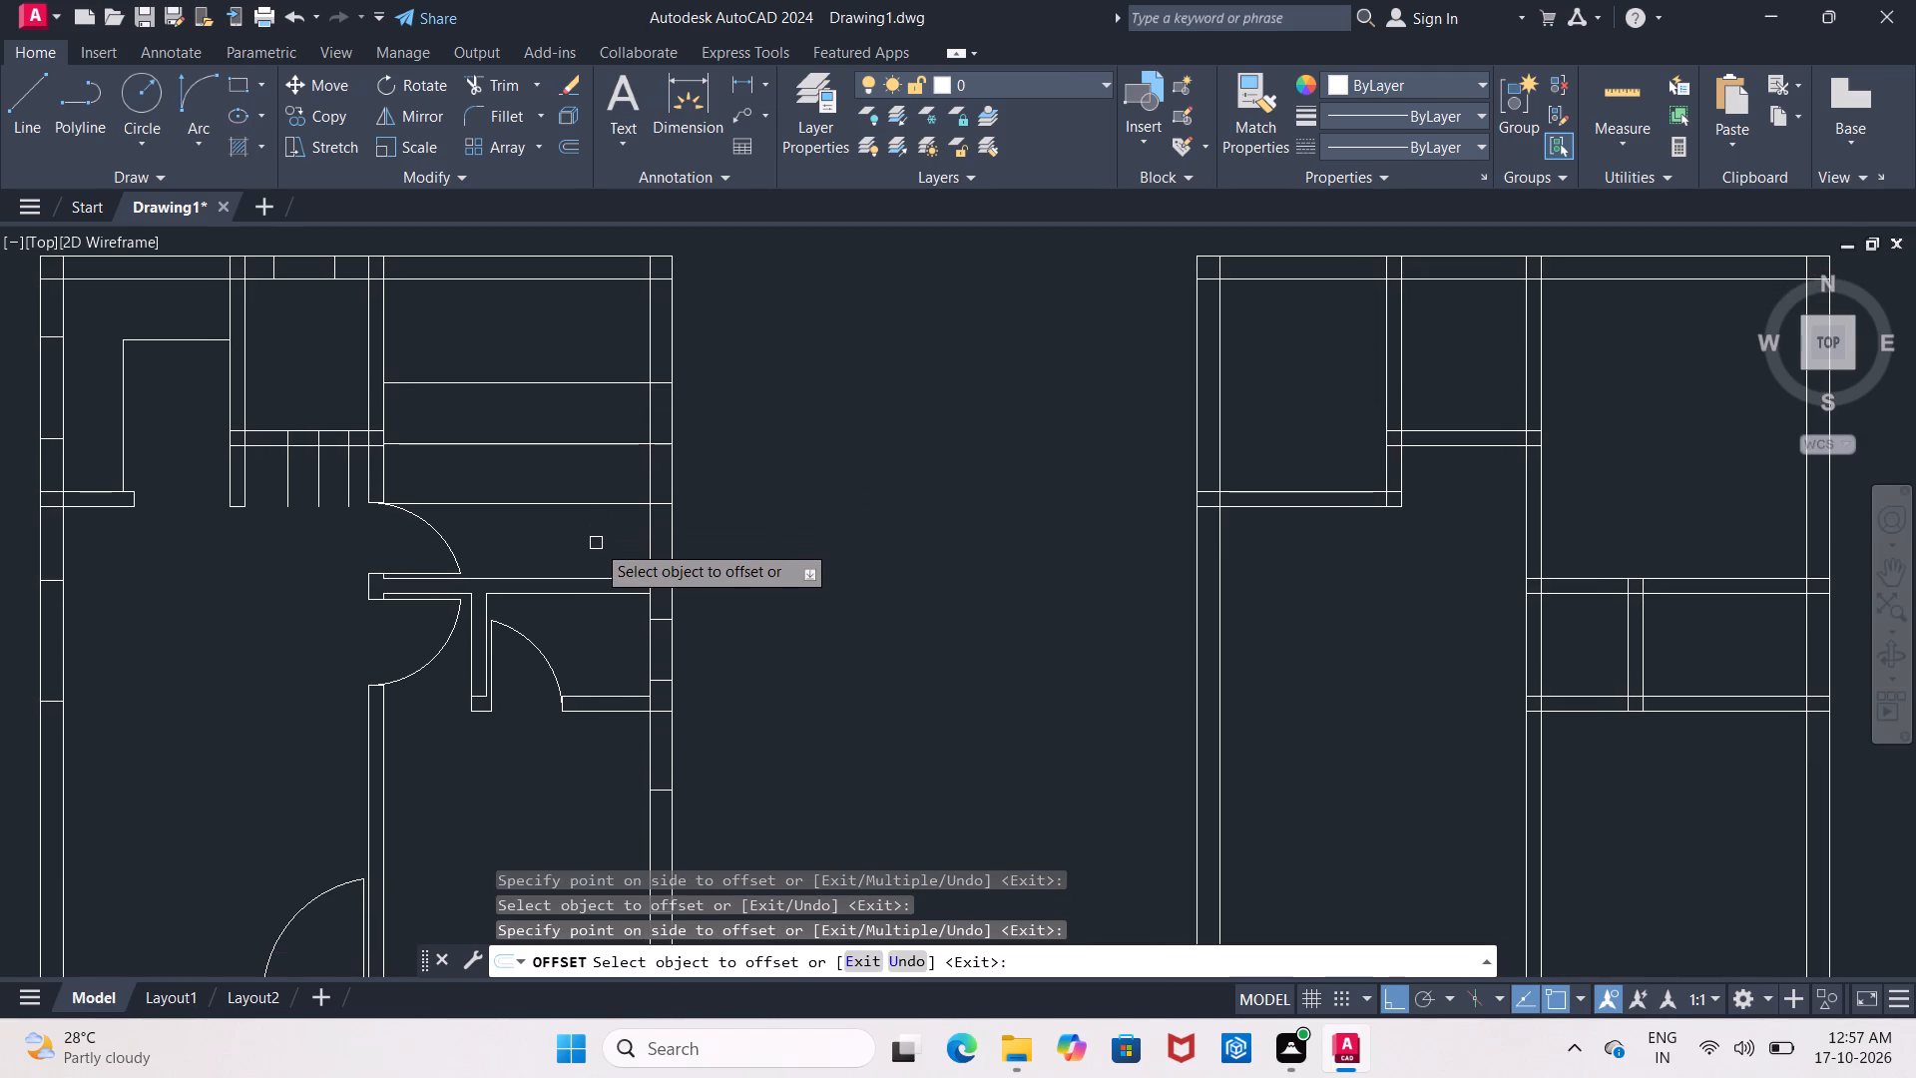
Trim the three horizontal guide lines across the upper-right room so they remain only within the right wall's thickness.
key("Escape")
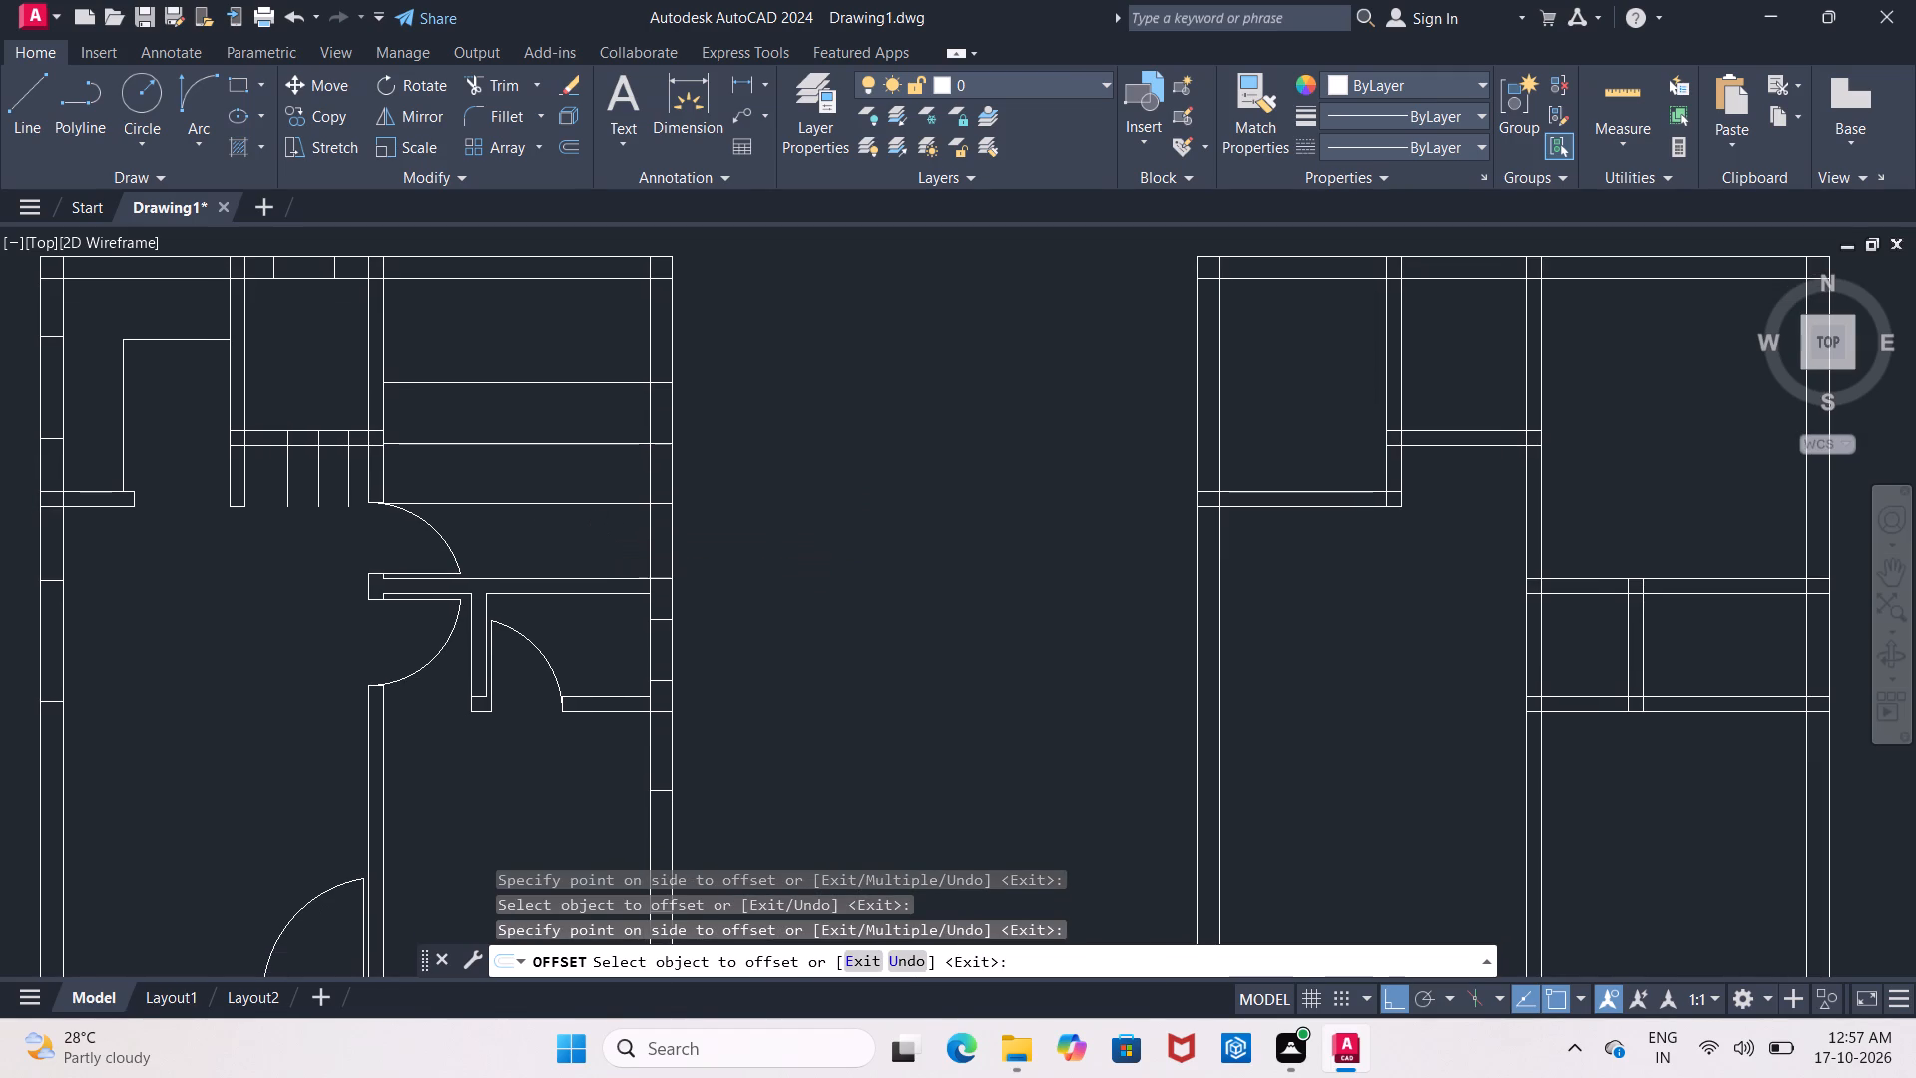
type("tr")
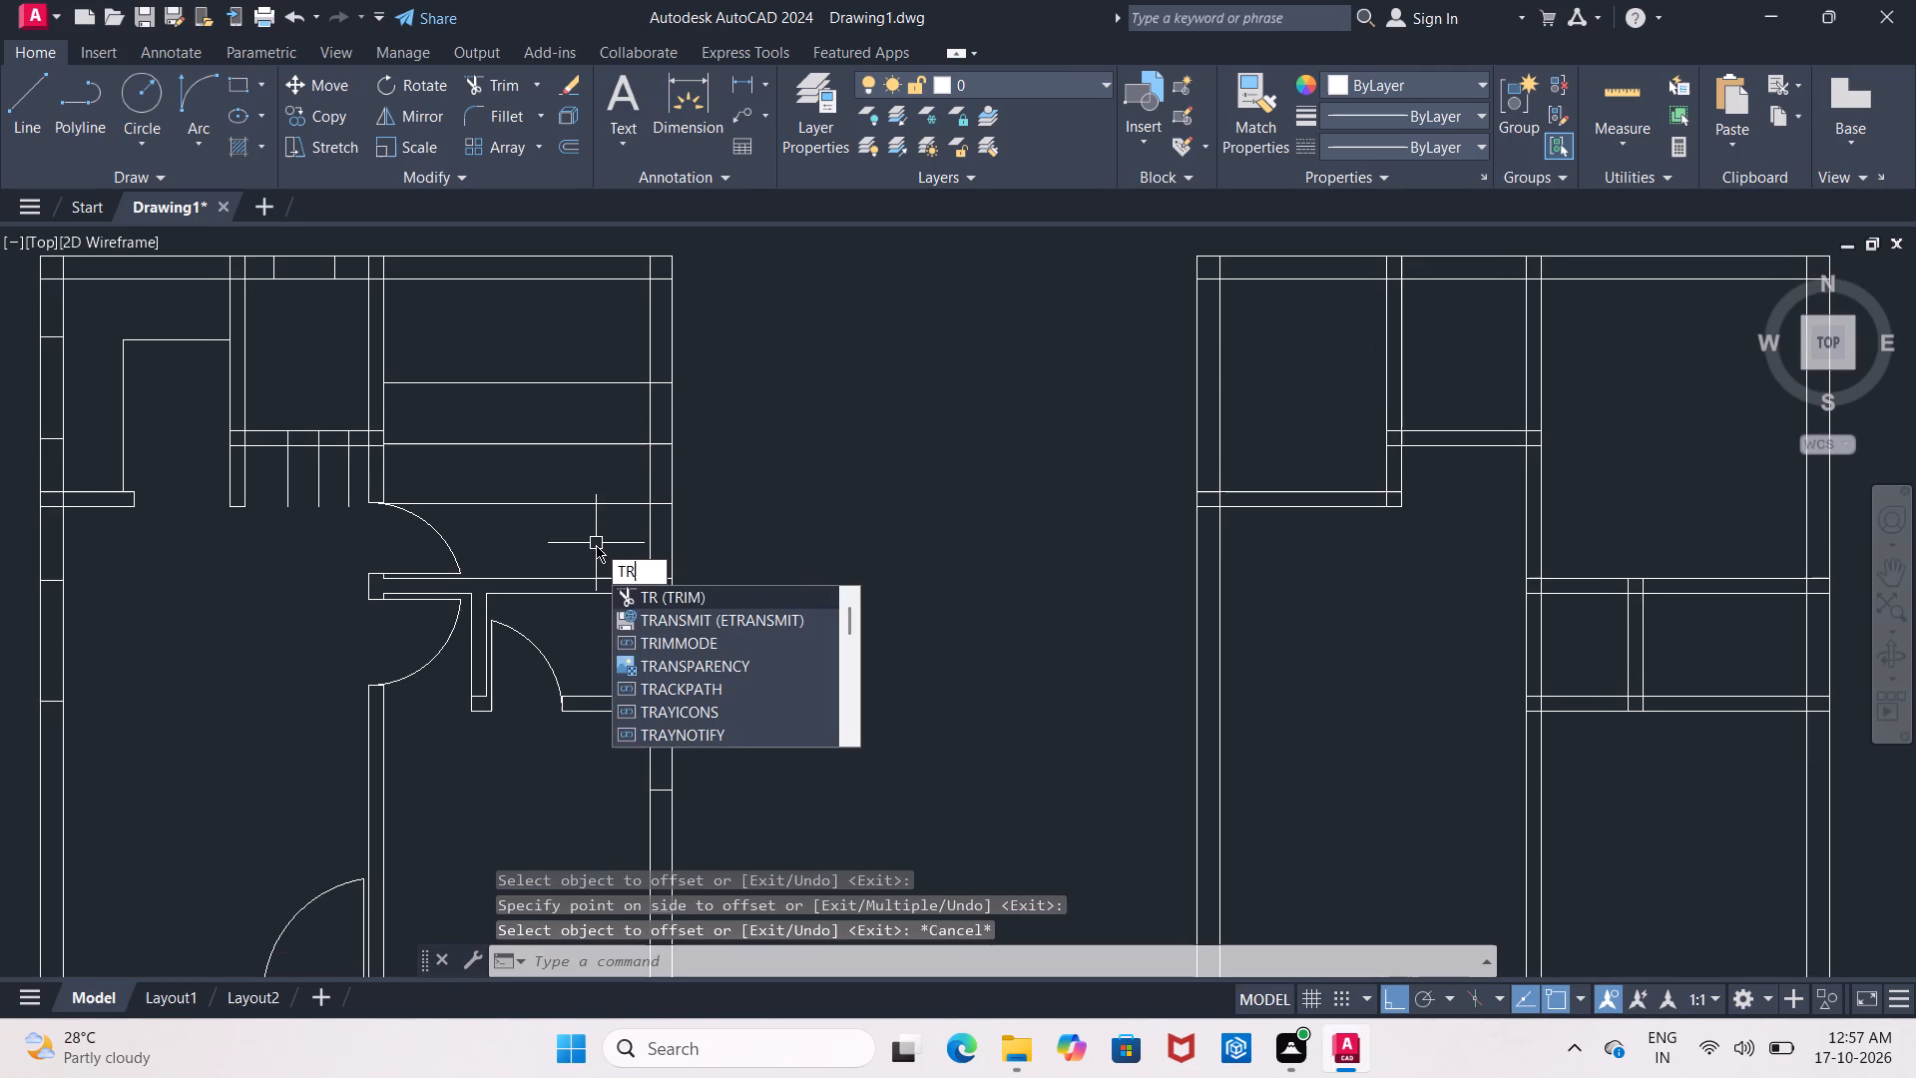
key("Return")
key("Return")
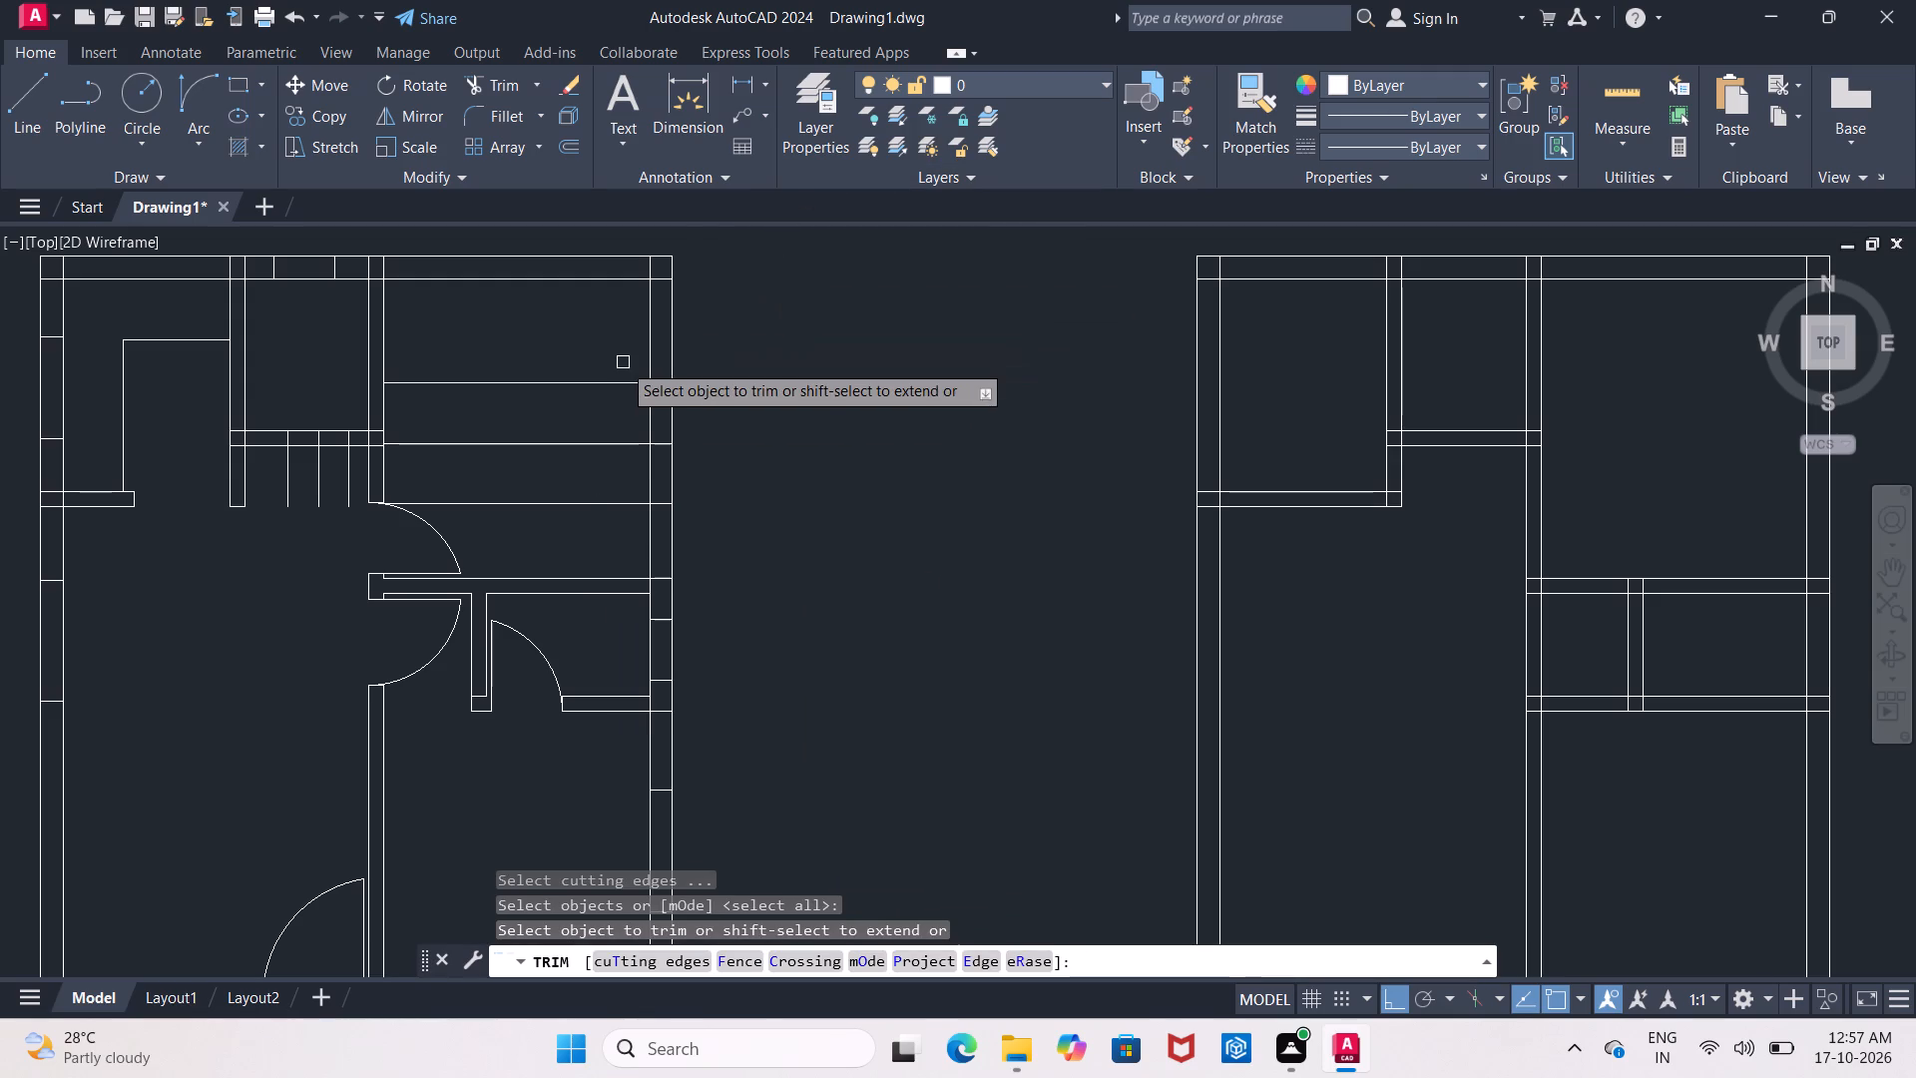
left_click(551, 344)
left_click(548, 526)
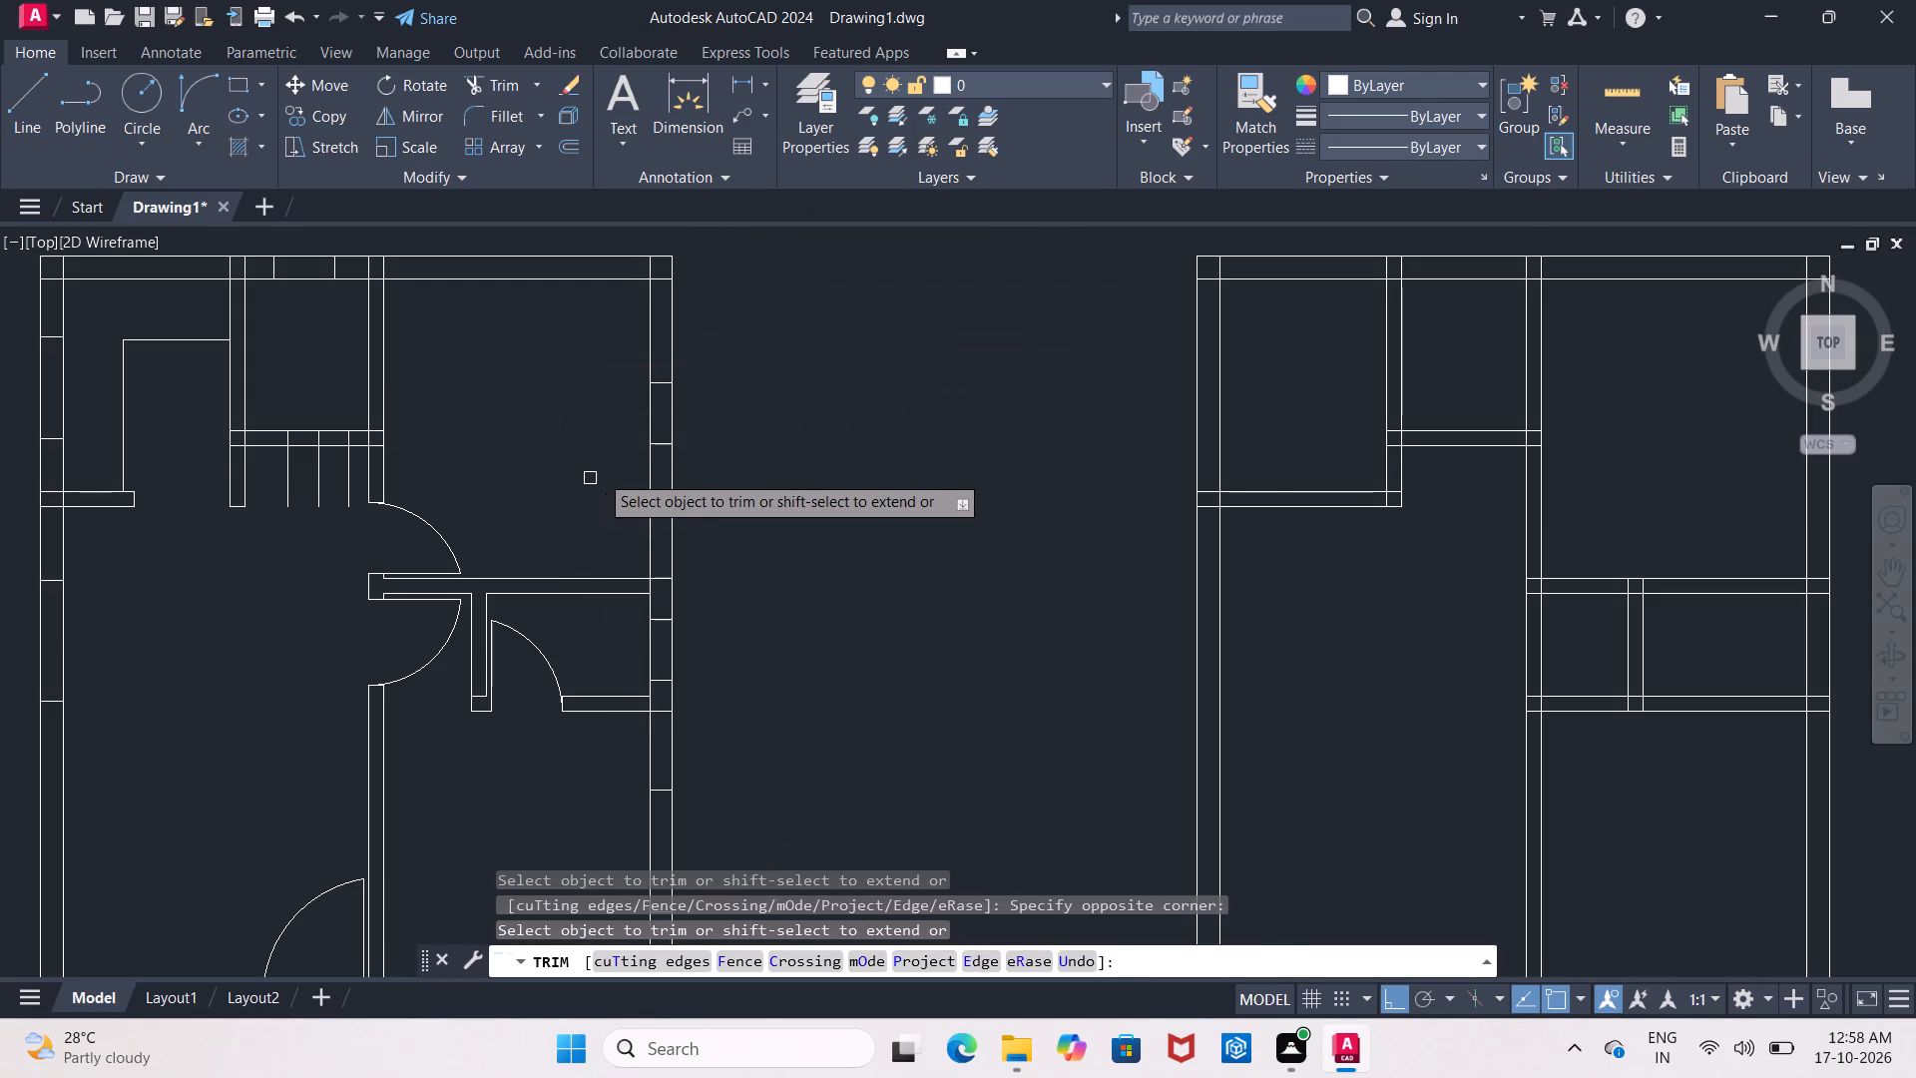
Erase the middle of the three short lines in the upper-right room's right wall, leaving the two opening edges.
scroll(659, 455, "up", 2)
left_click(662, 430)
key("Escape")
left_click(662, 430)
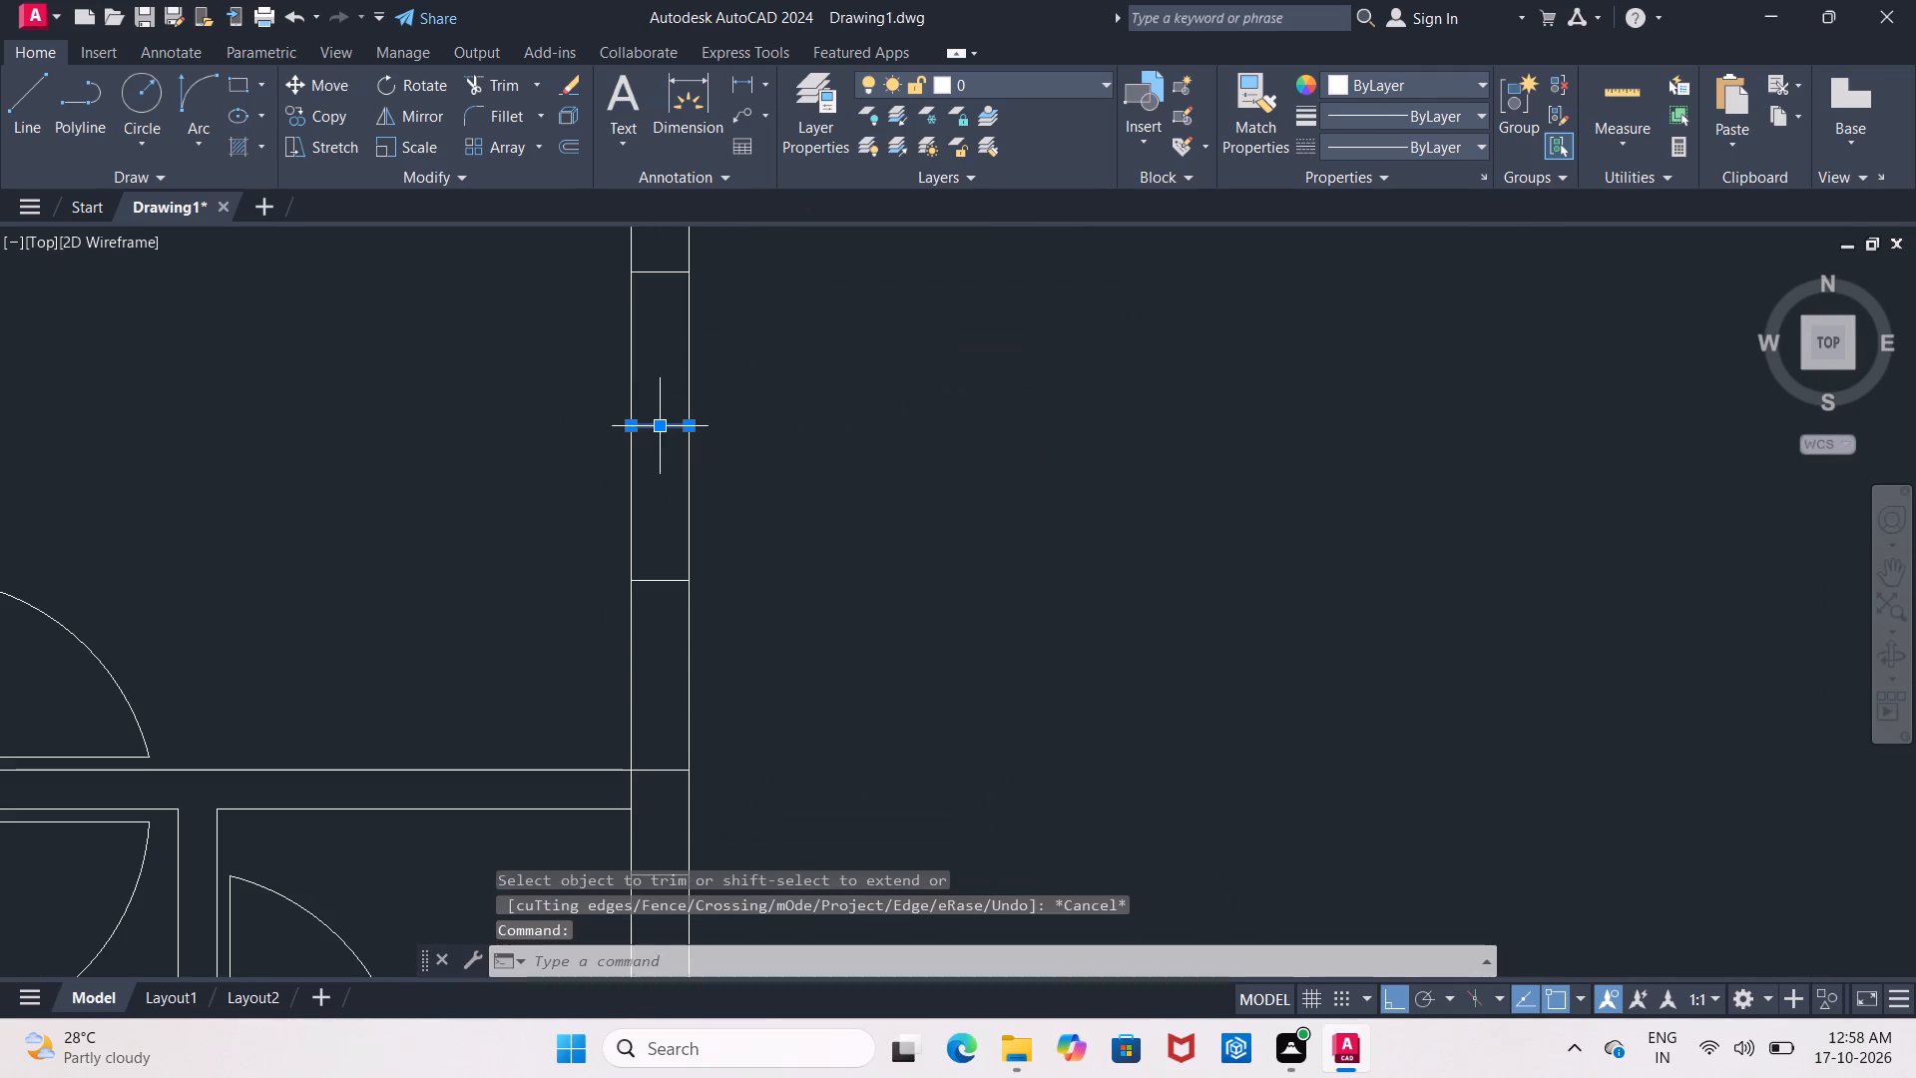
key("Delete")
Erase the three leftover vertical lines crossing the small top room's lower wall.
scroll(850, 481, "down", 3)
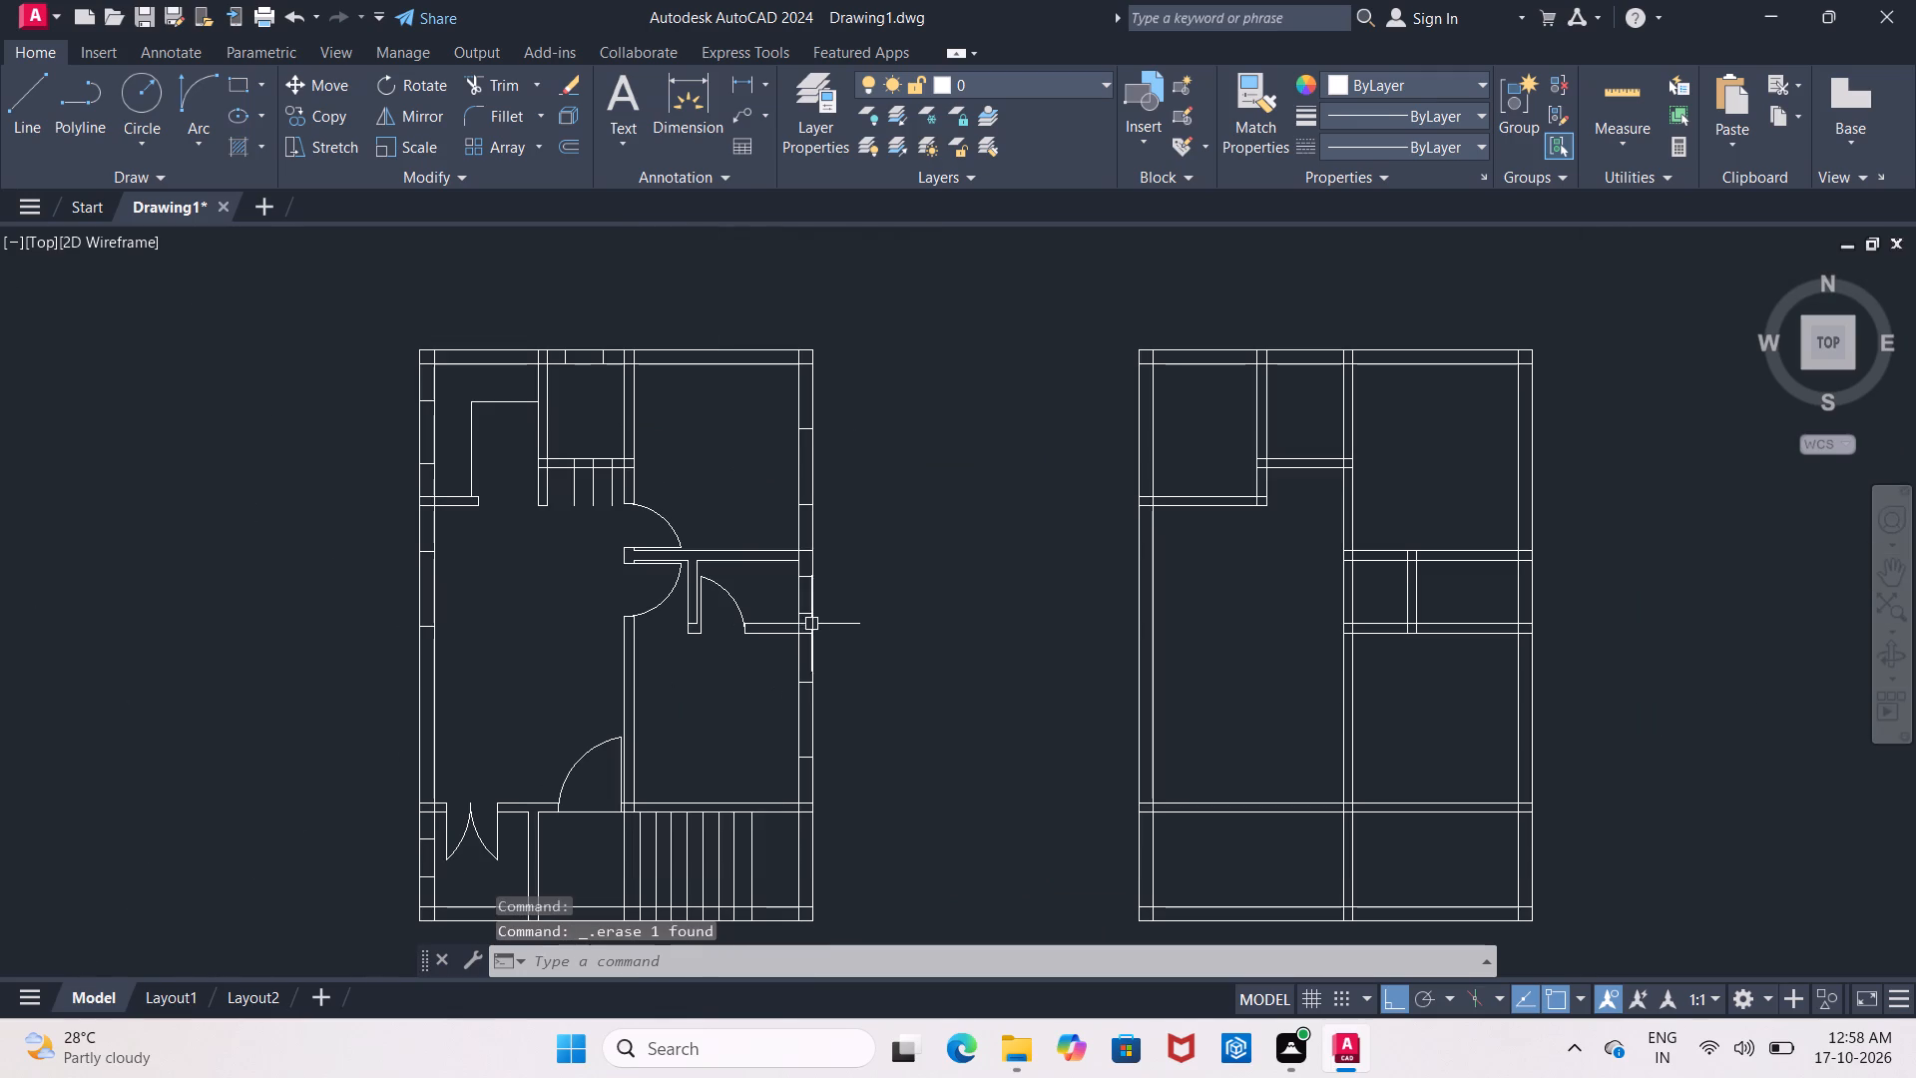
middle_click_drag(904, 397, 913, 440)
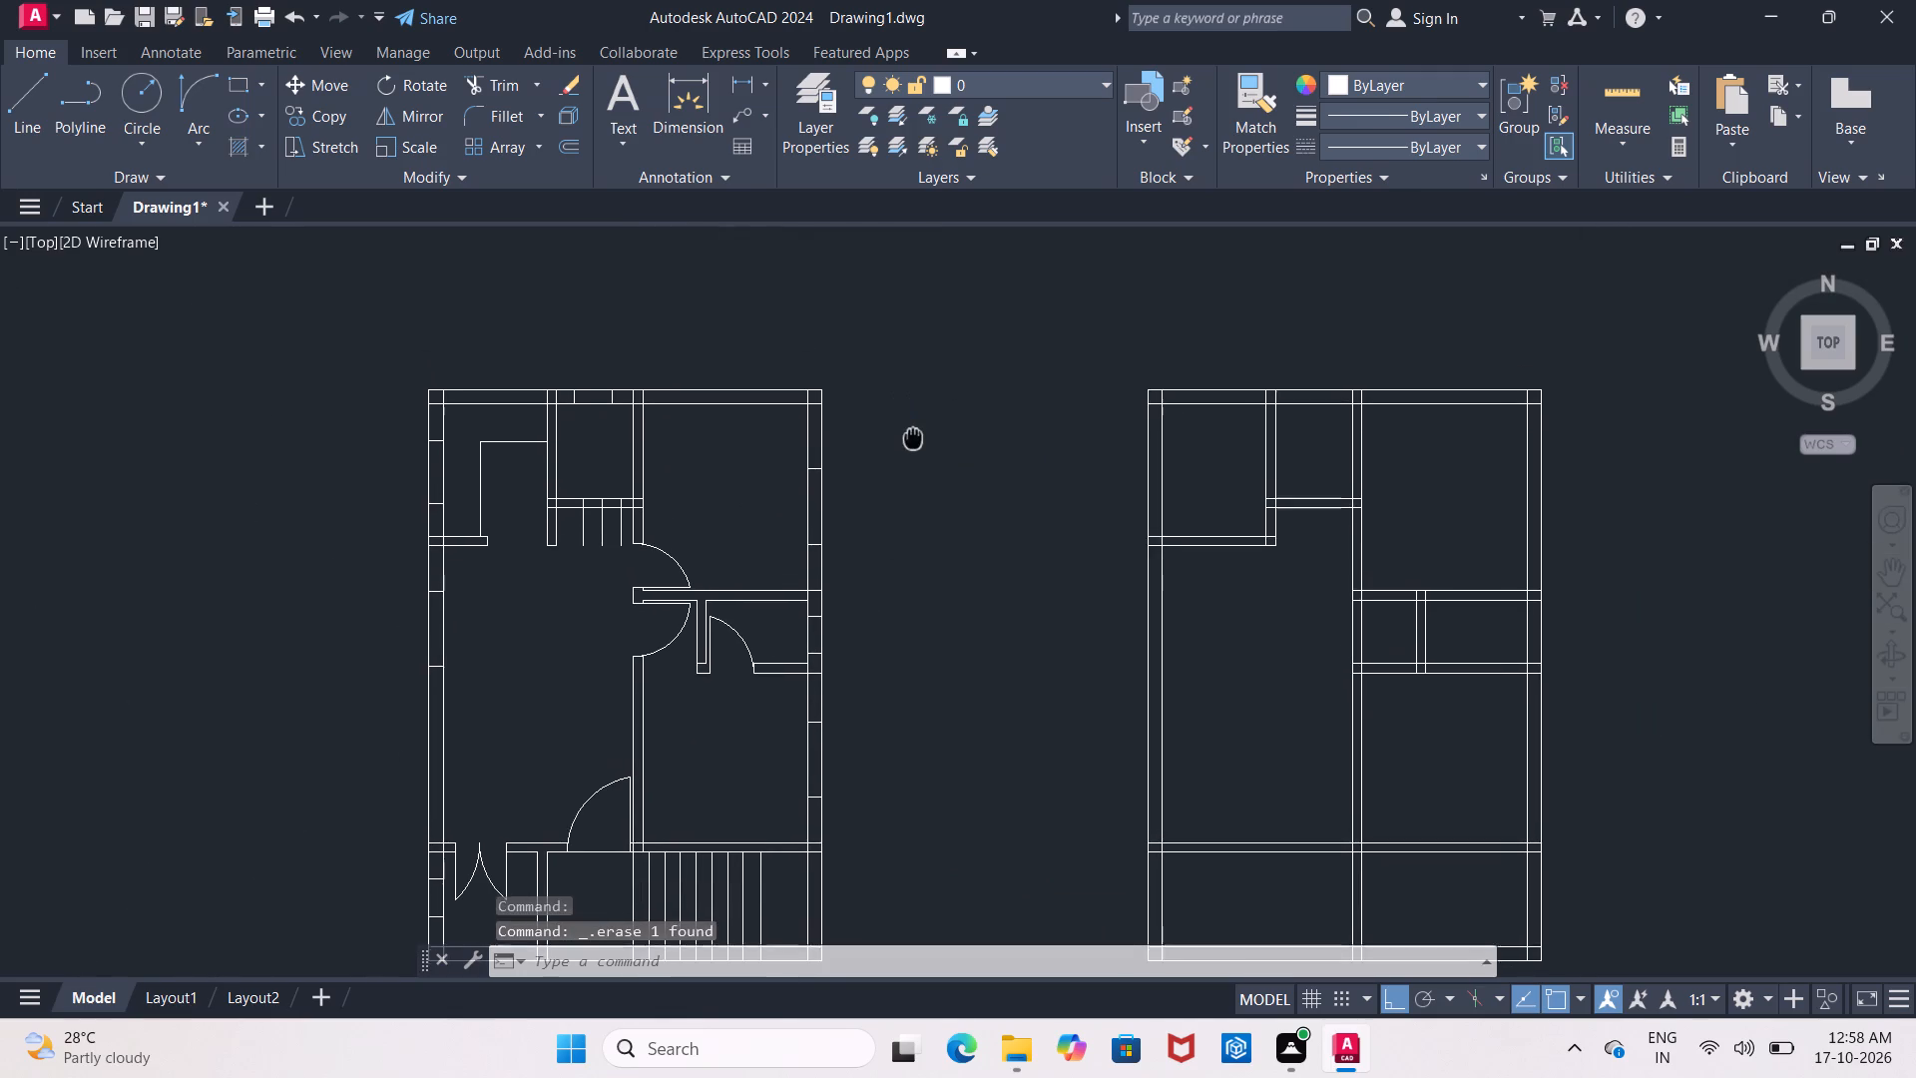
middle_click_drag(913, 440, 918, 454)
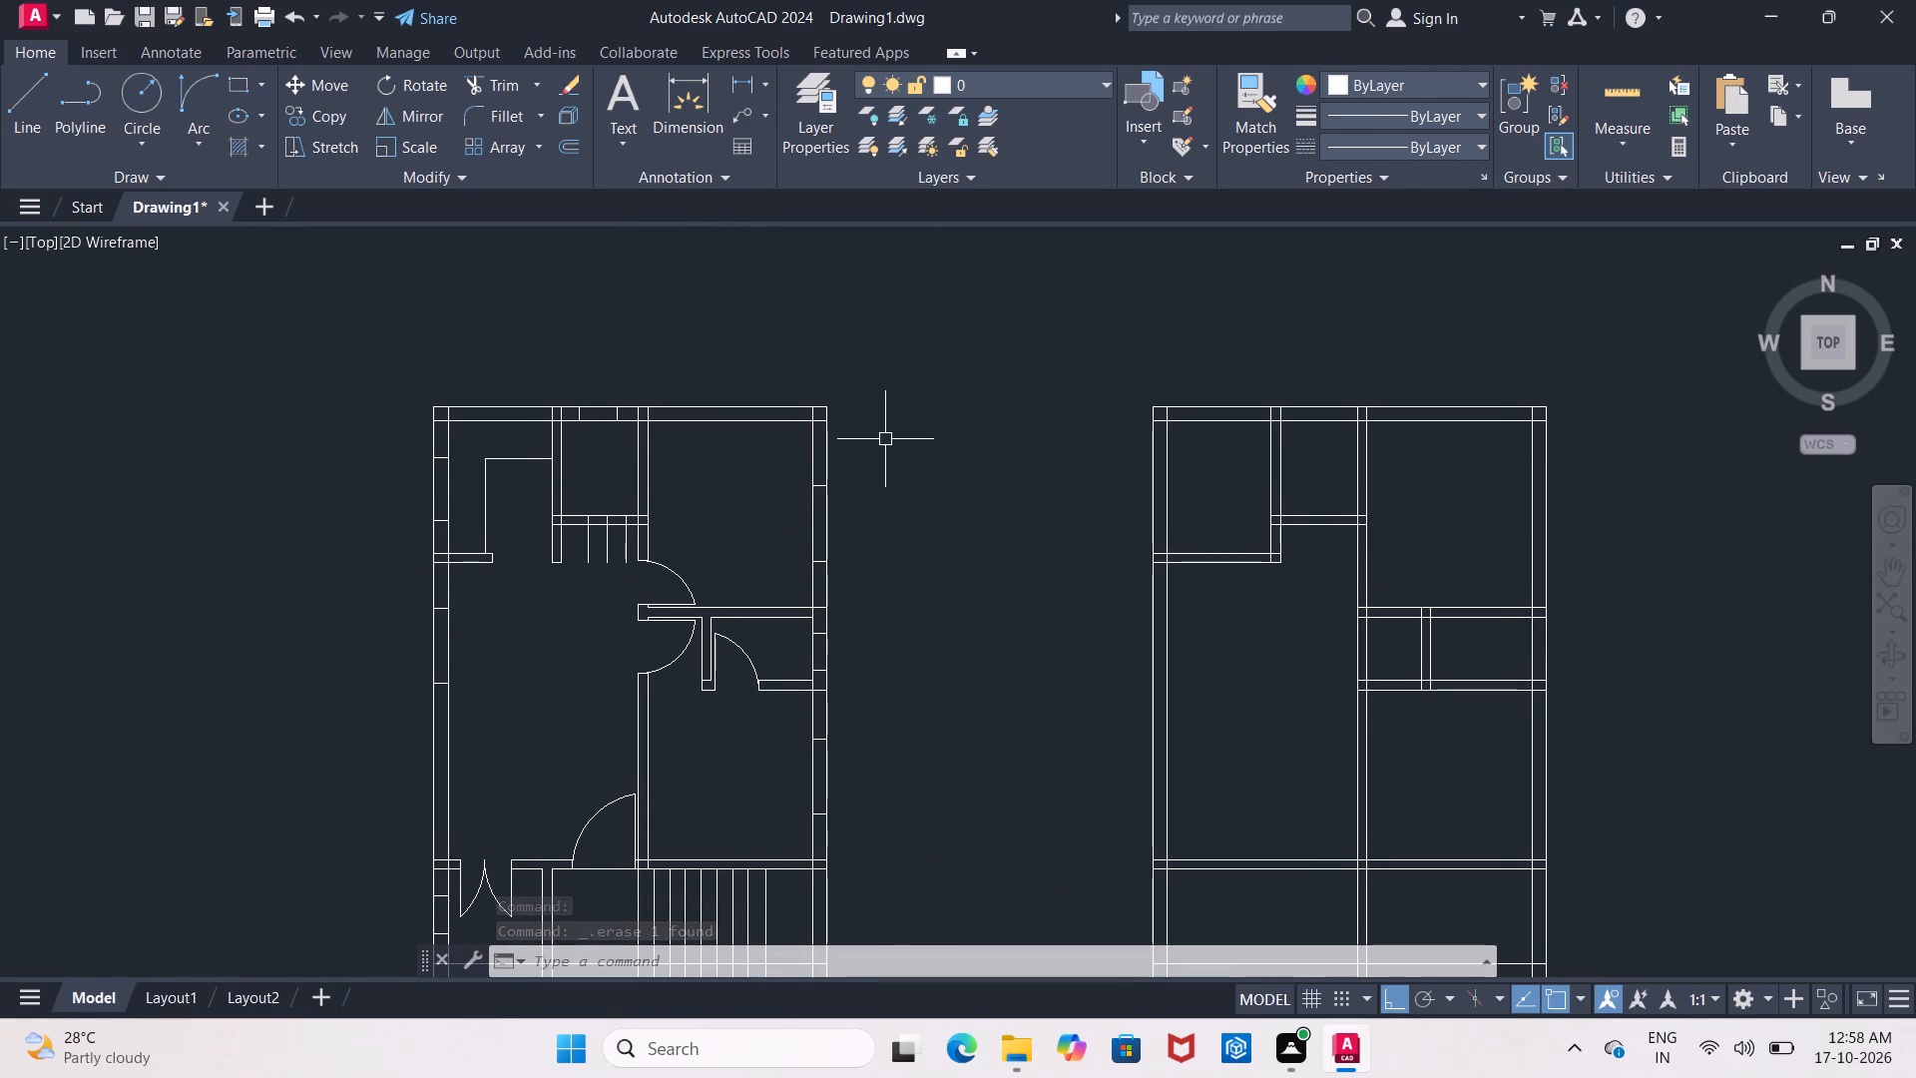
scroll(590, 552, "up", 2)
left_click(582, 548)
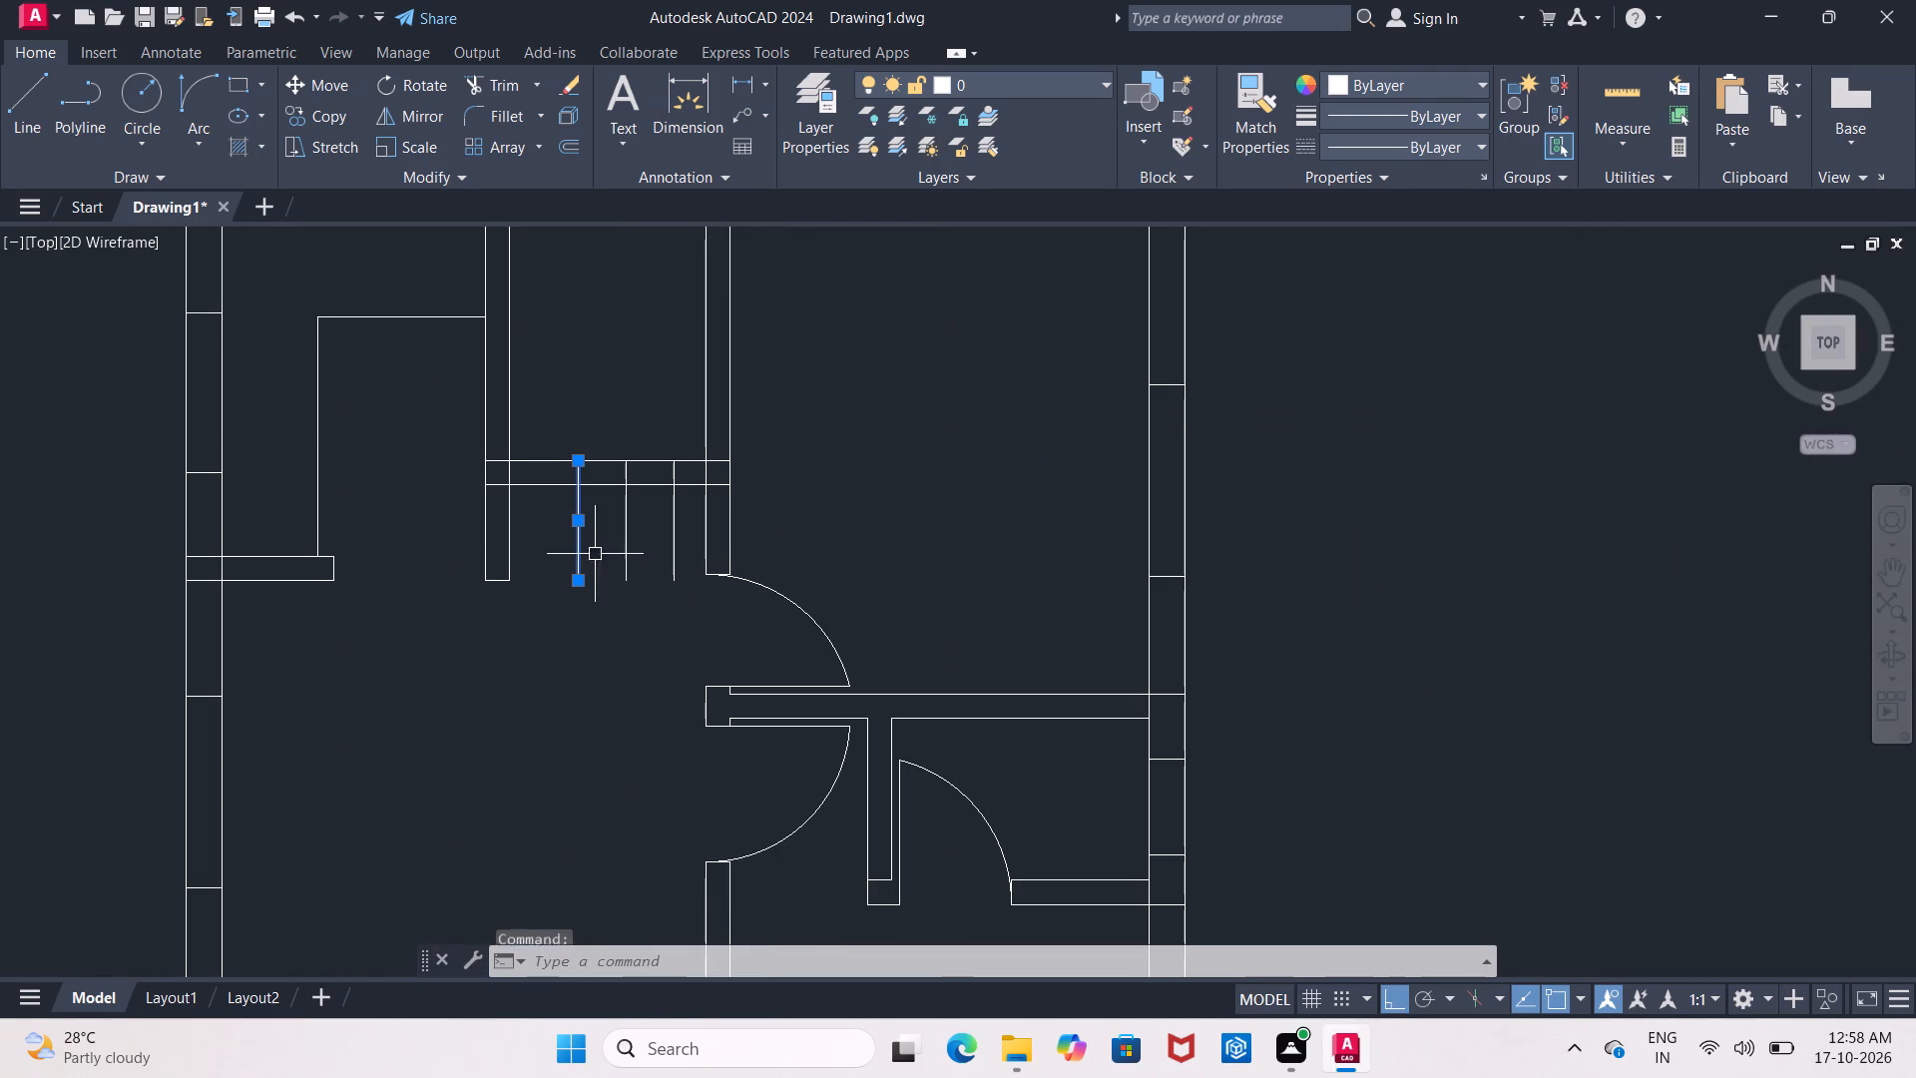
left_click(635, 544)
left_click(621, 571)
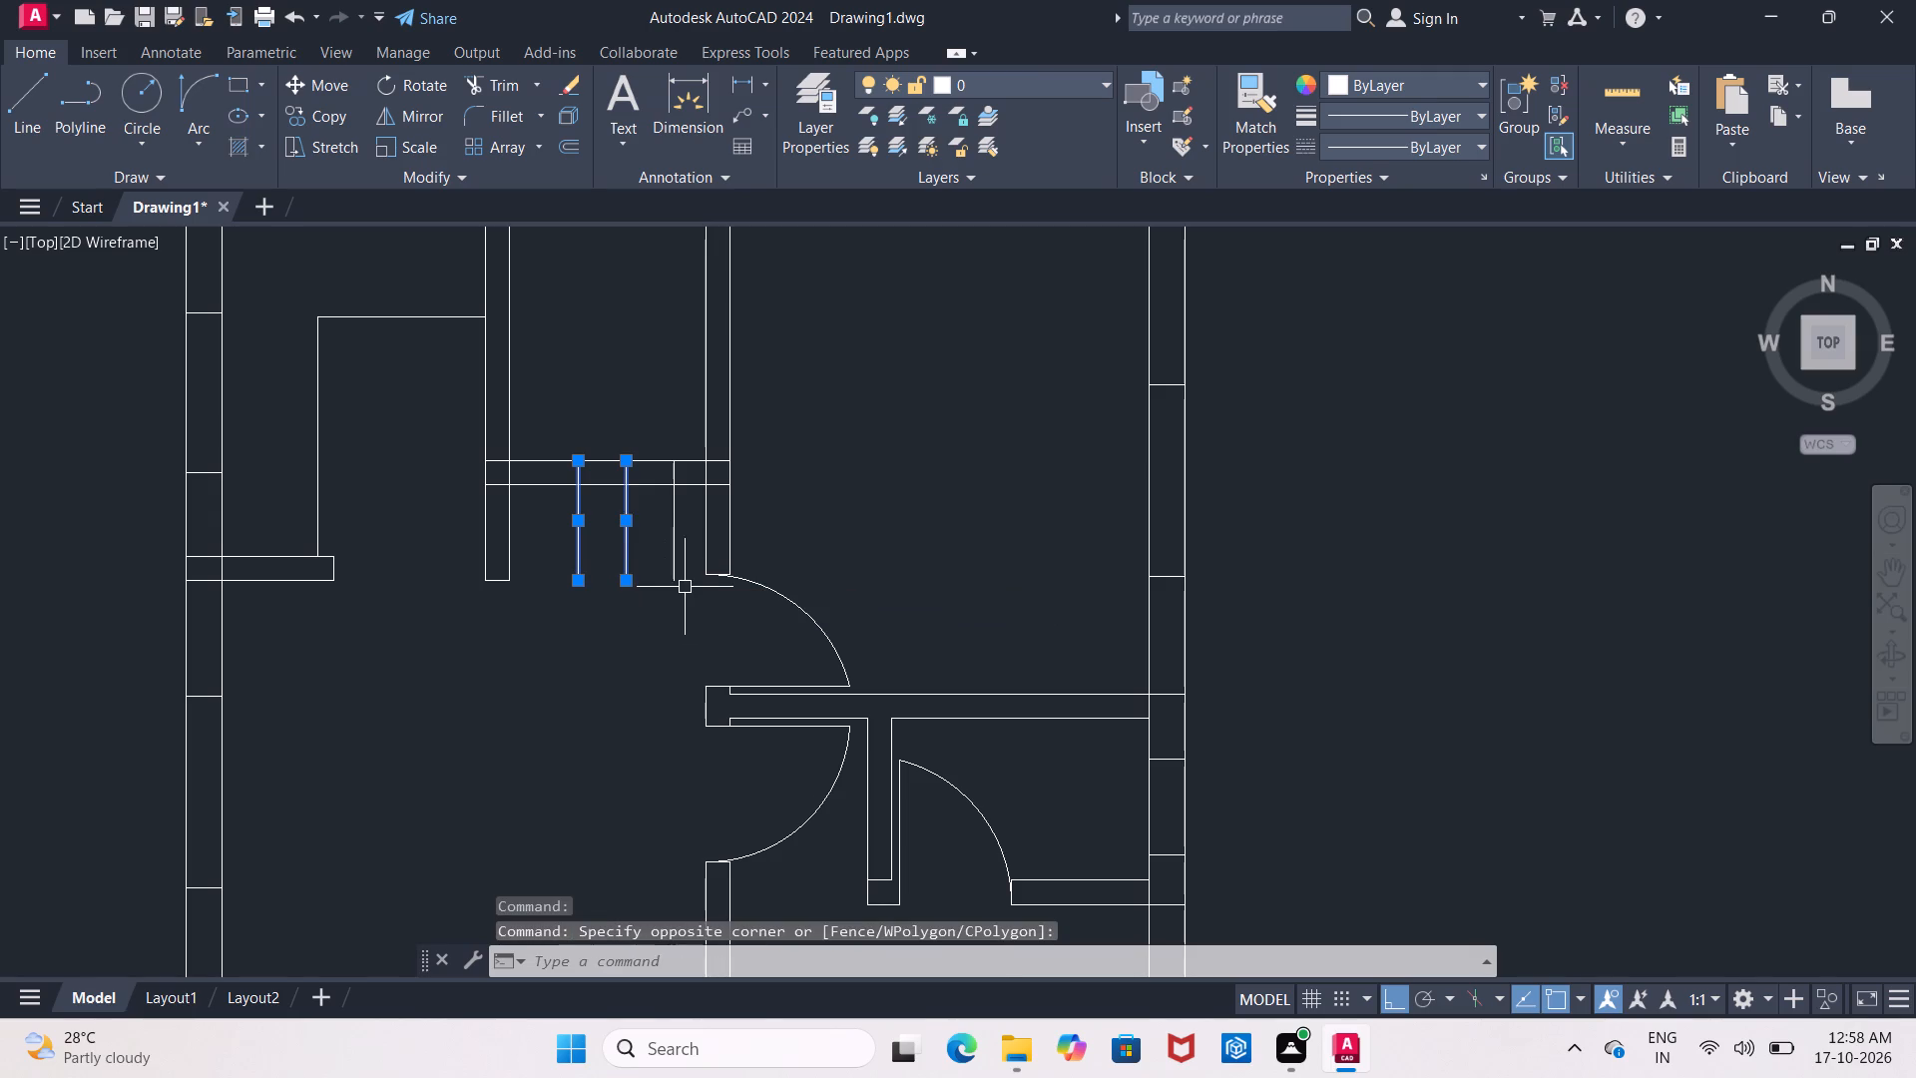
left_click(675, 579)
key("Delete")
Offset the outer and inner lines of the left plan's top exterior wall by 2.25" toward each other, inside the wall.
scroll(674, 592, "down", 2)
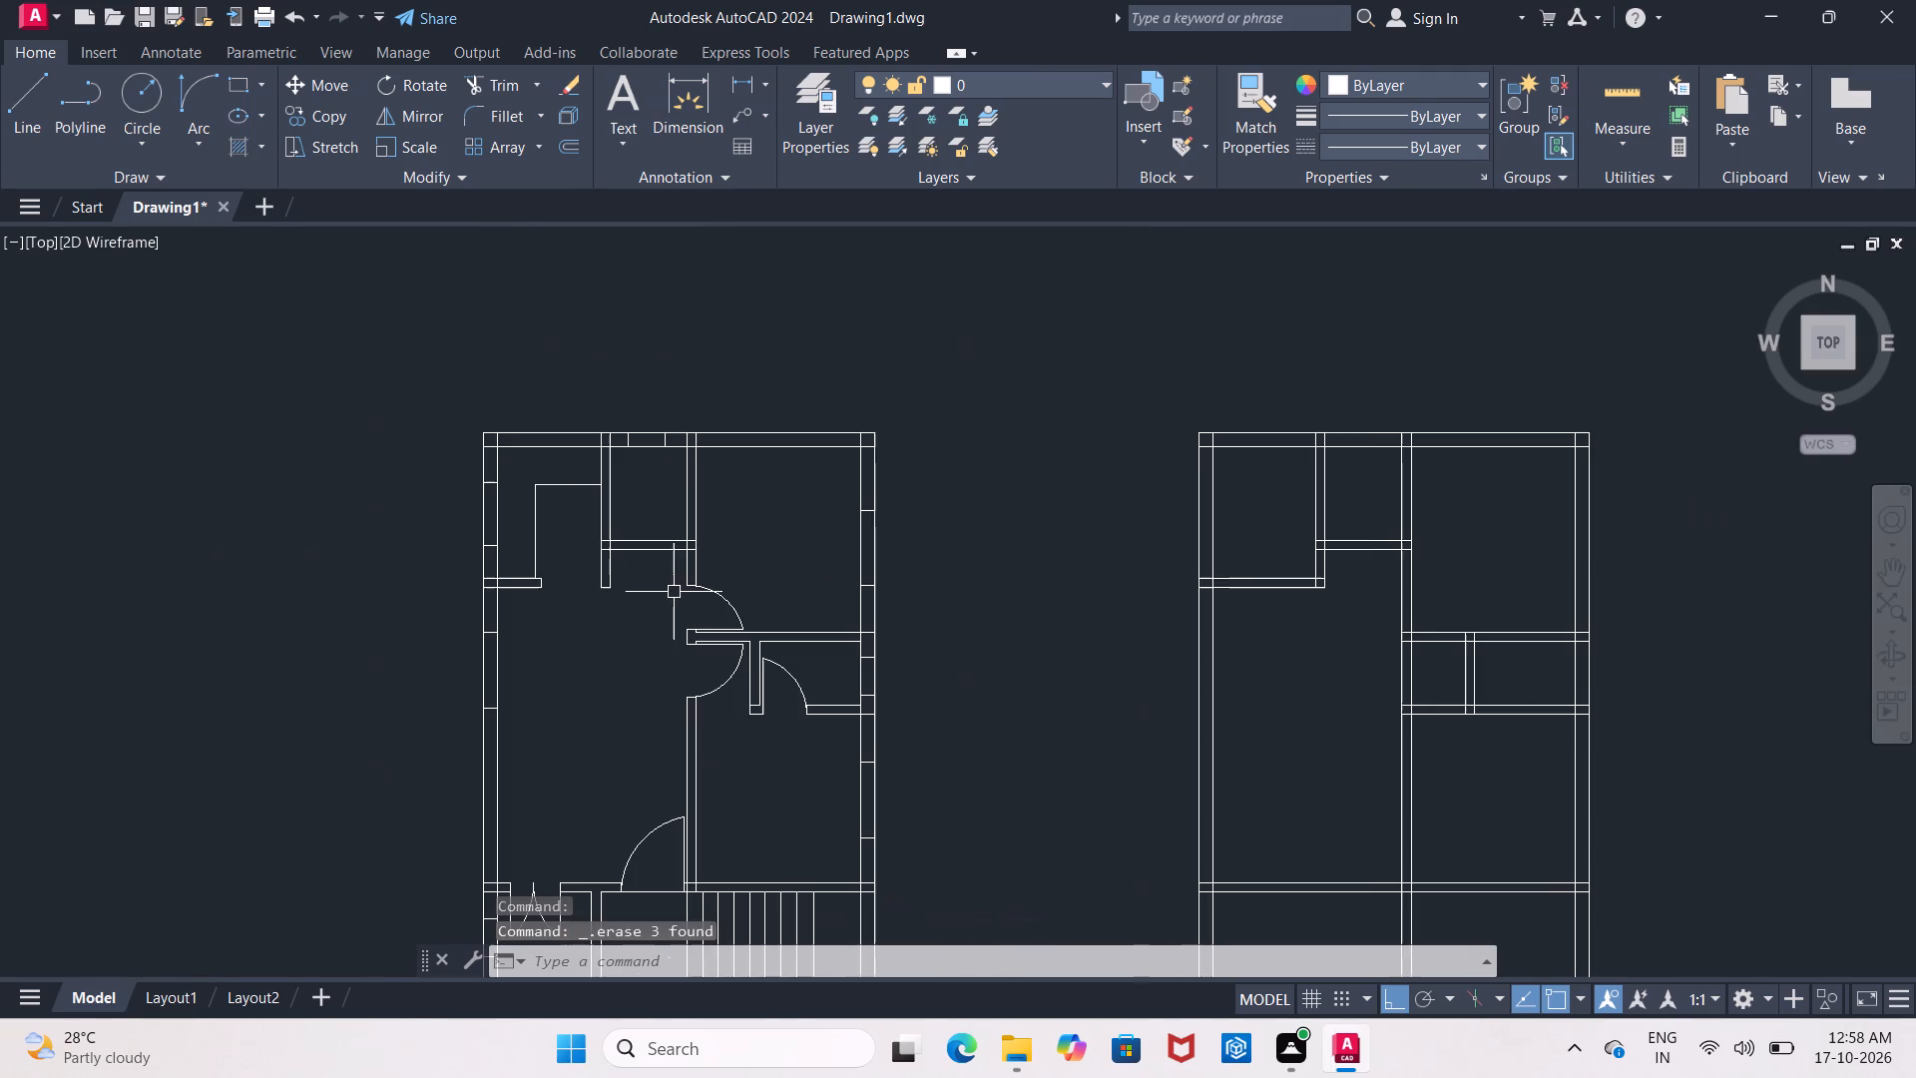
middle_click_drag(813, 537, 834, 464)
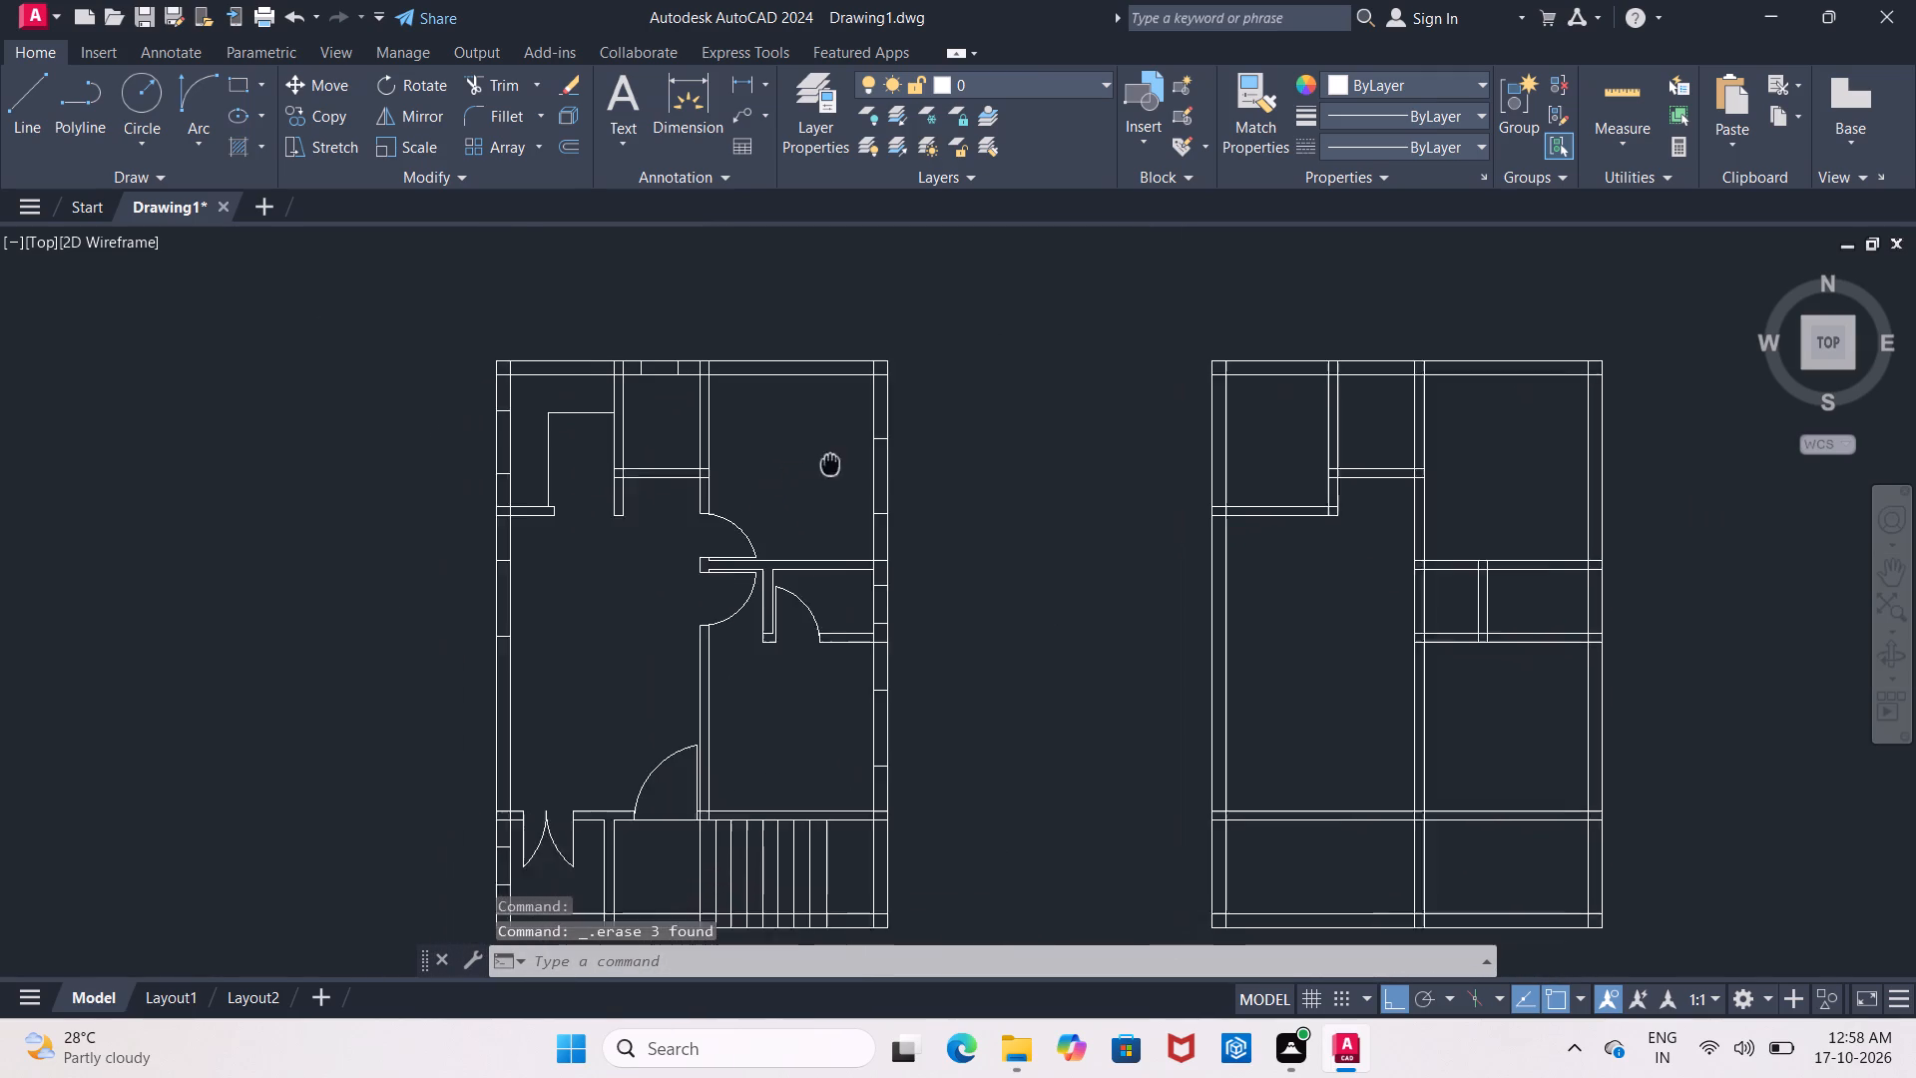
middle_click_drag(834, 464, 856, 491)
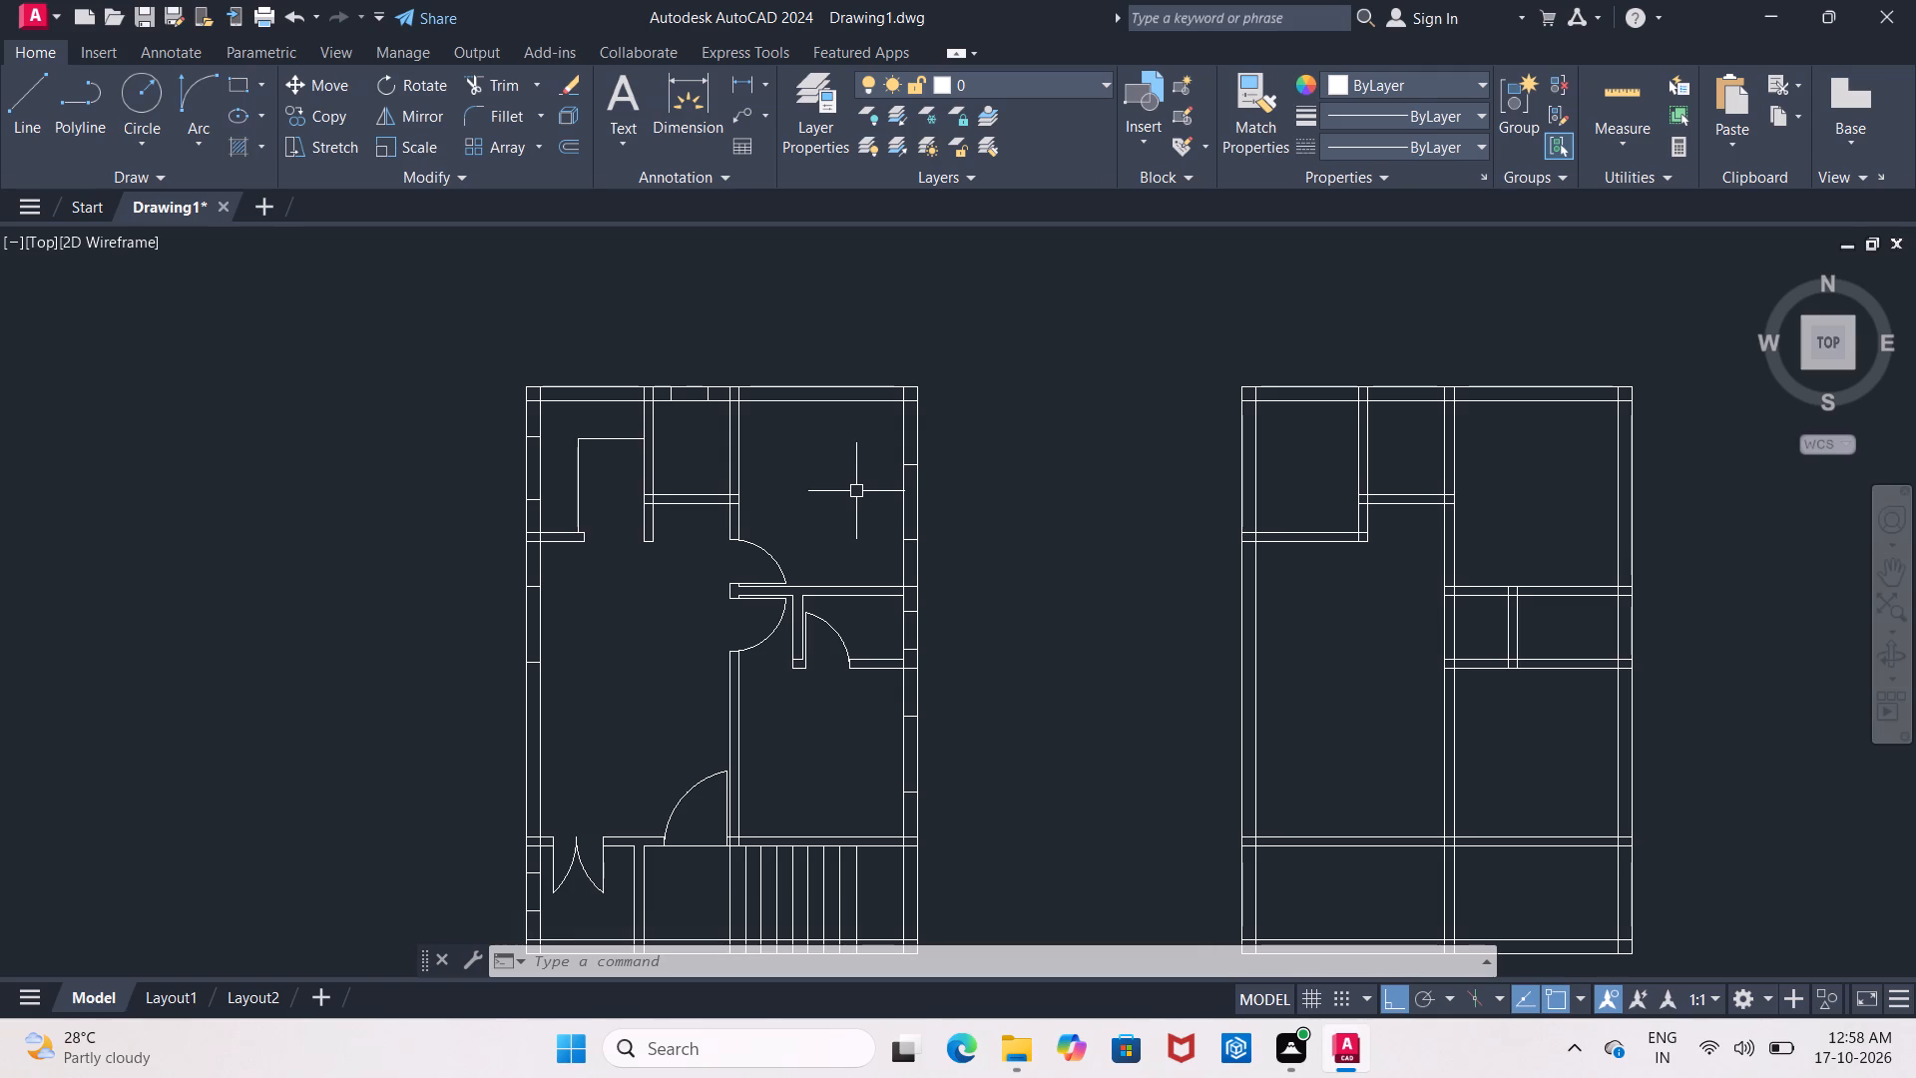
key("Escape")
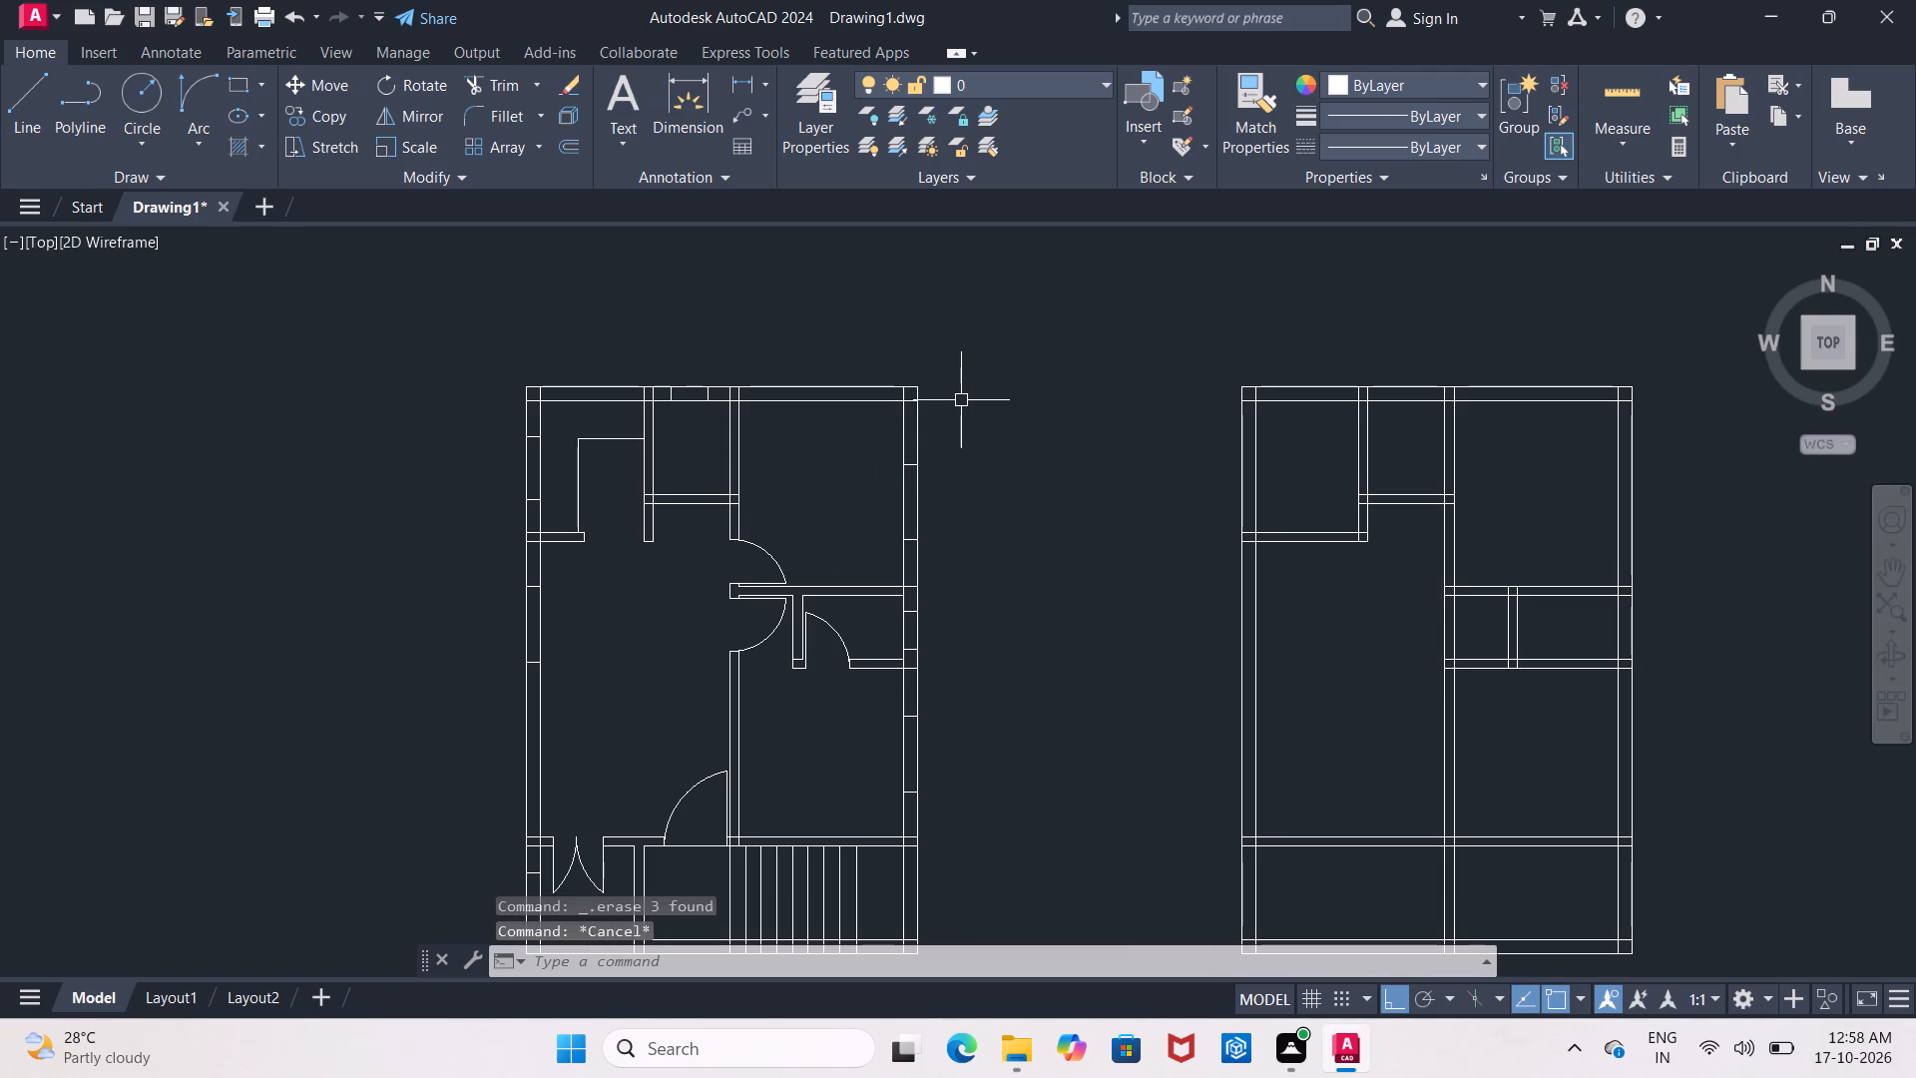
key("o")
key("Return")
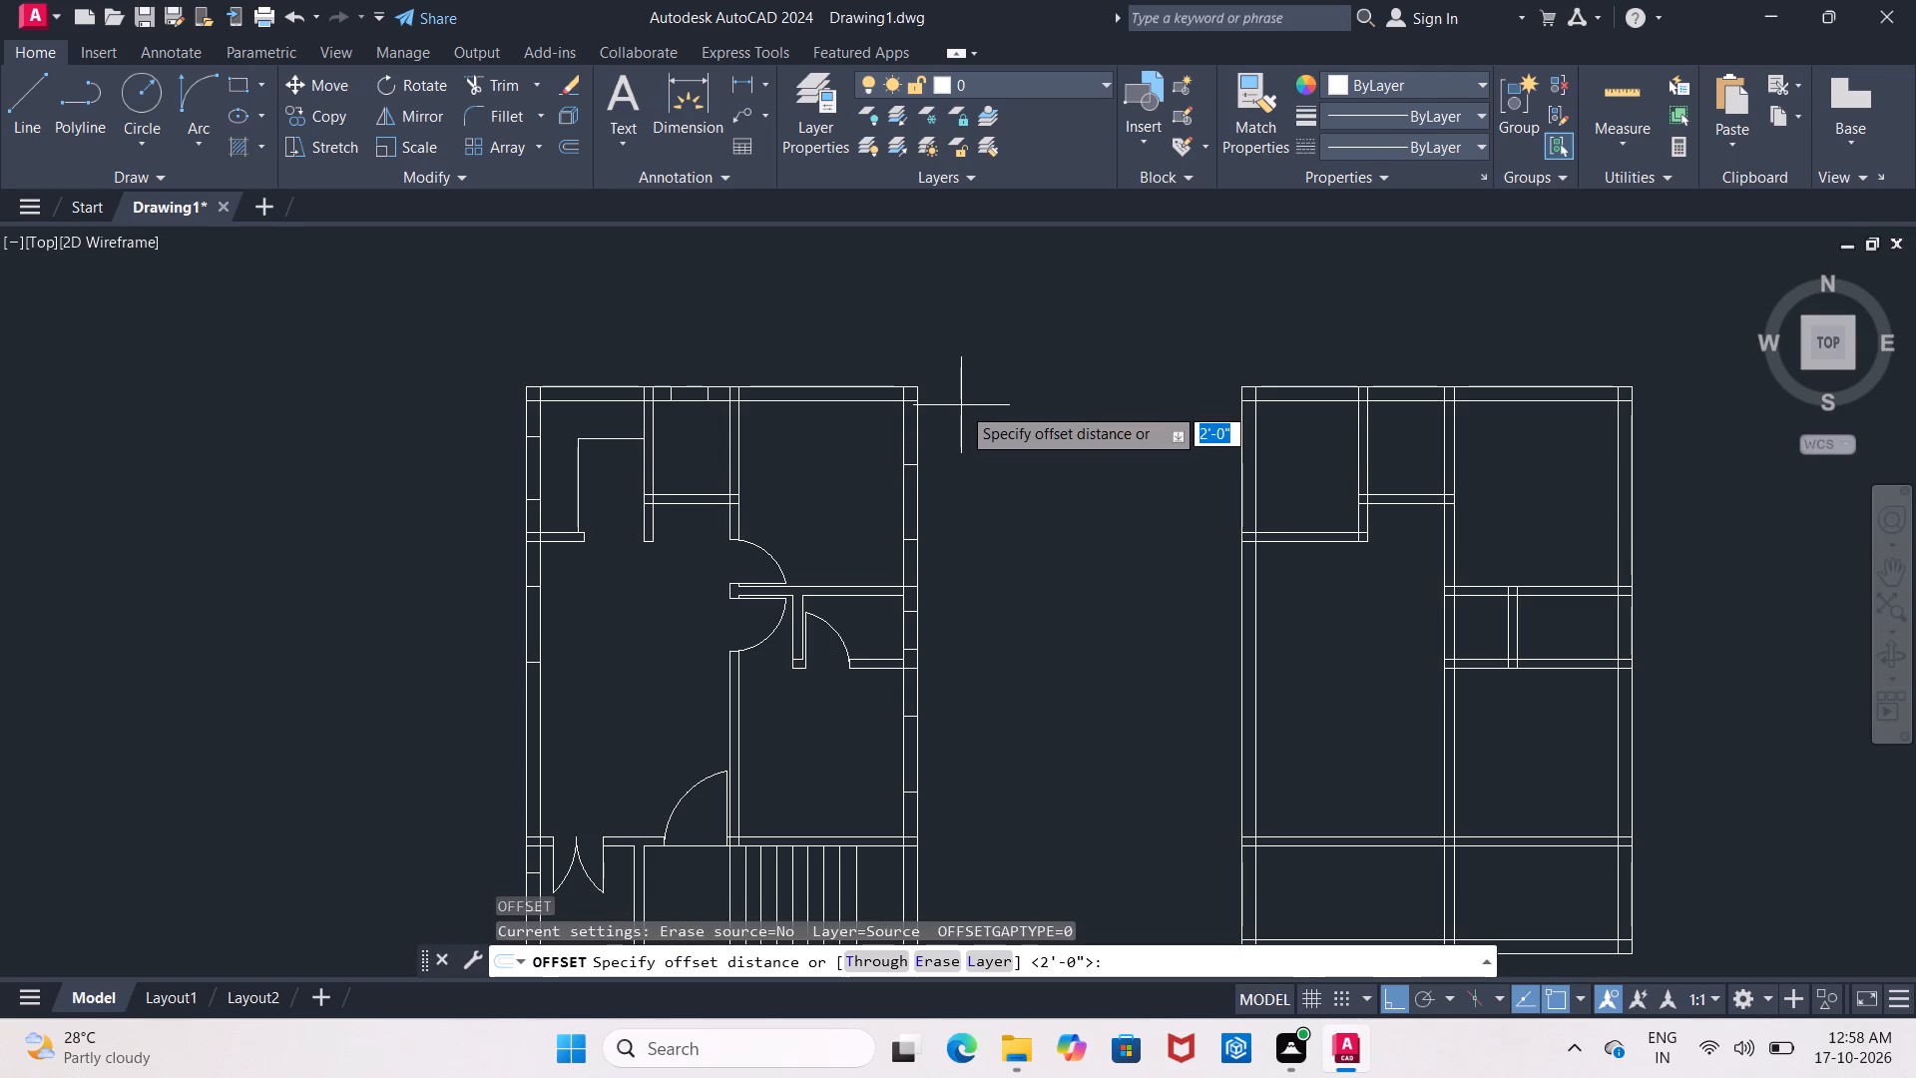
type("4.5")
key("BackSpace")
key("BackSpace")
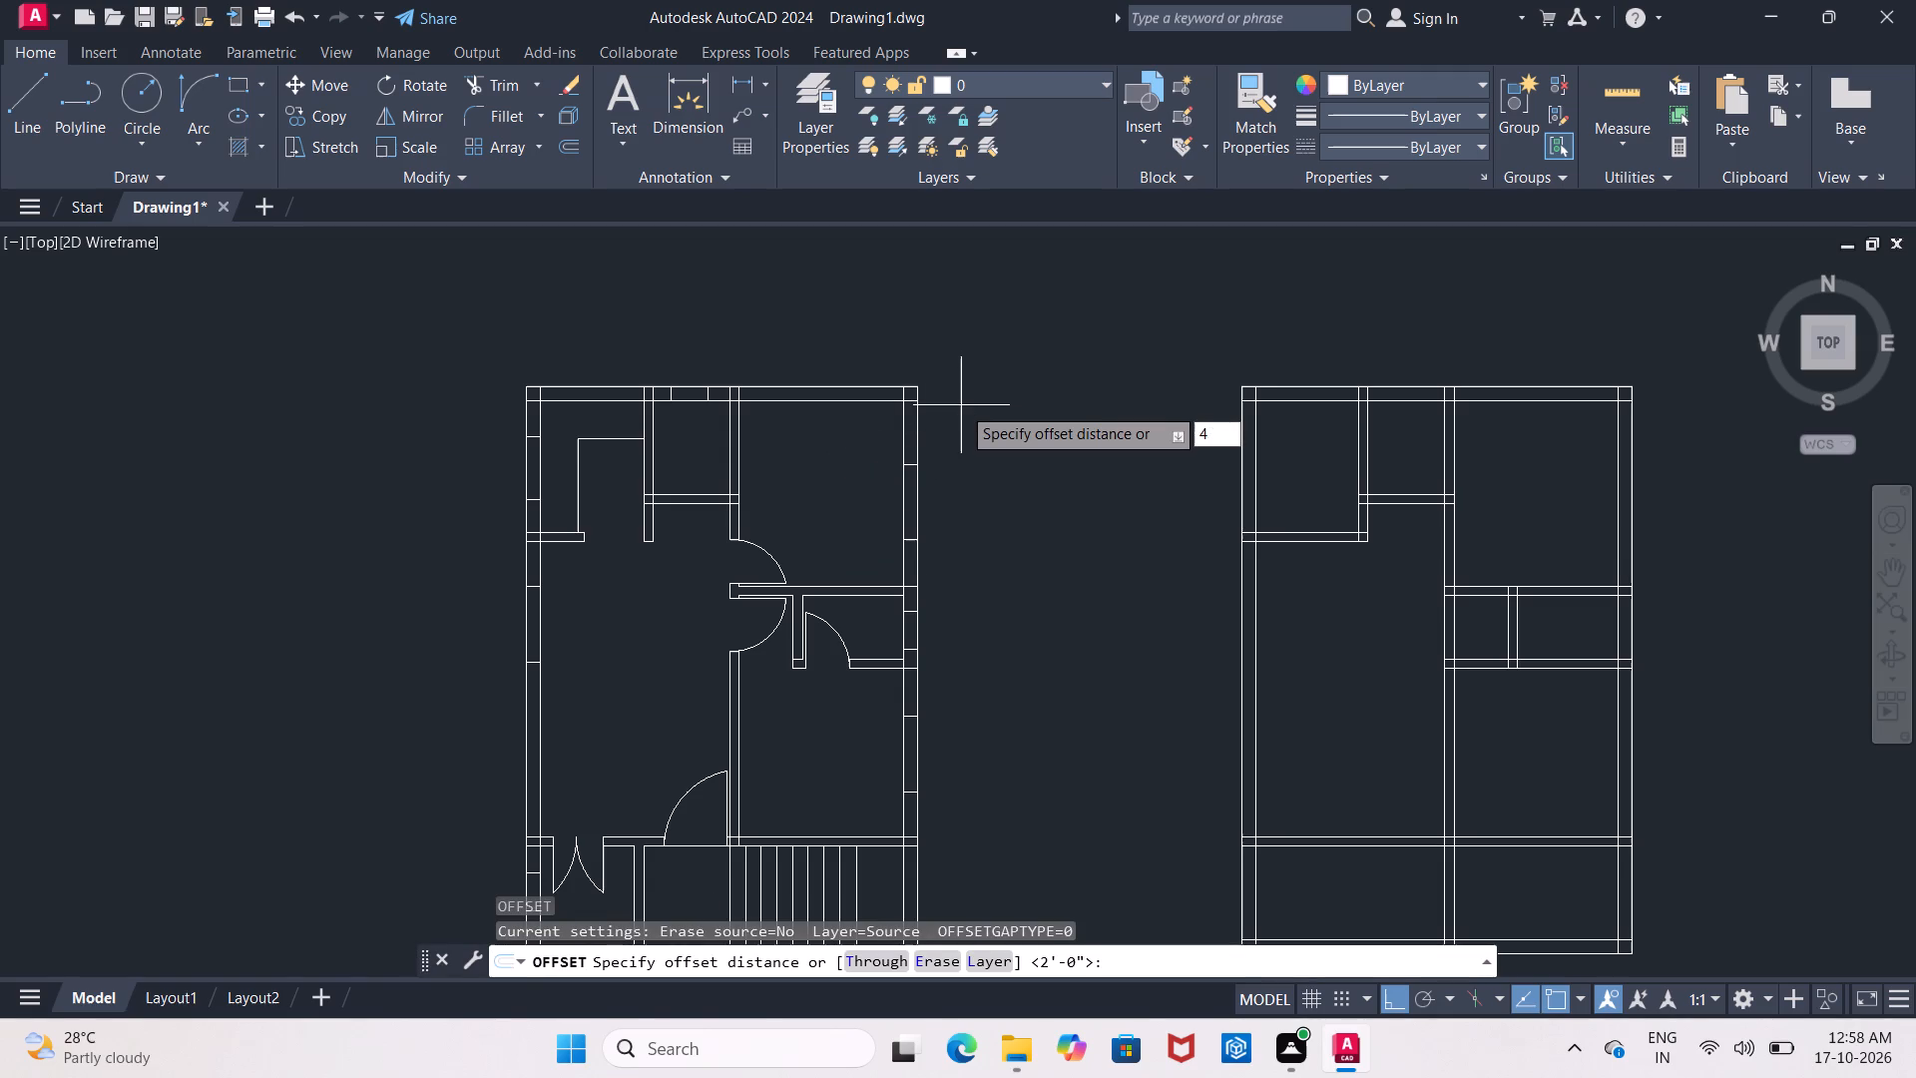
key("BackSpace")
key("BackSpace")
key("5")
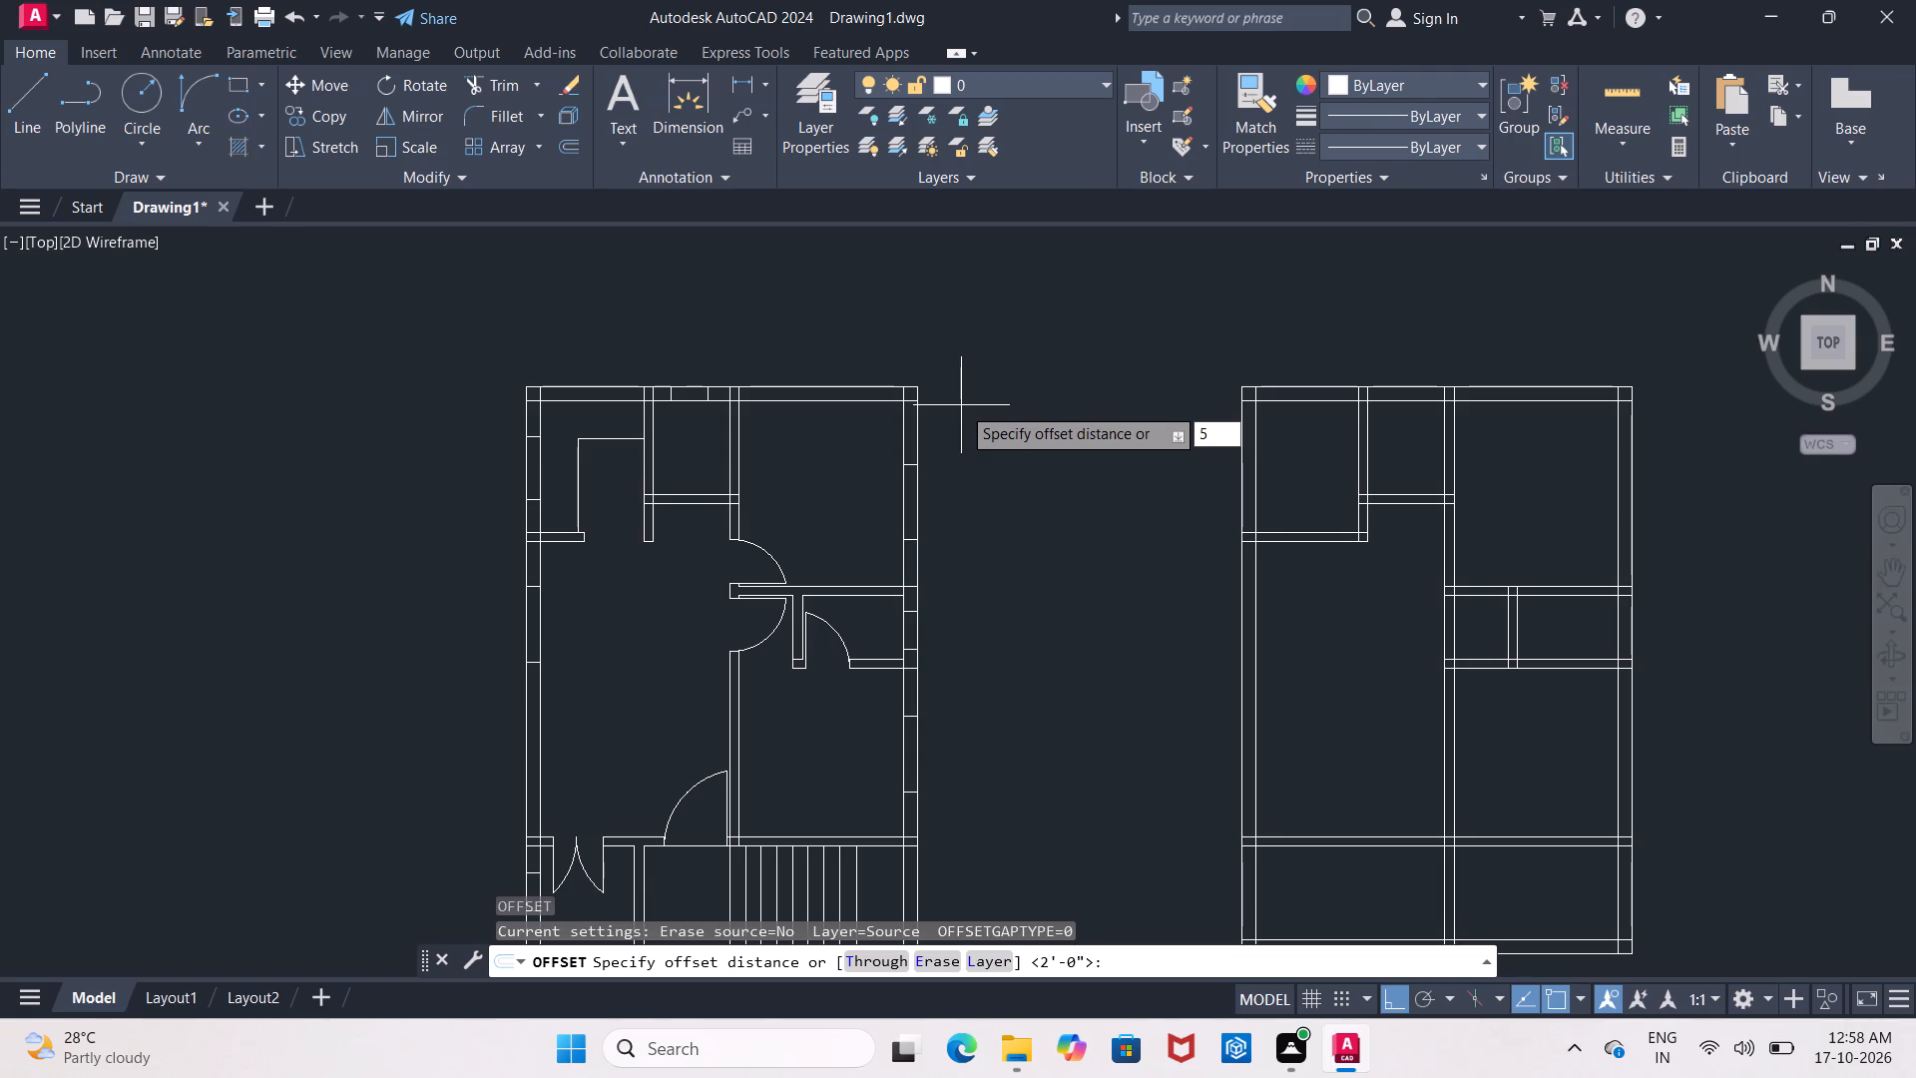
key("BackSpace")
type("2.25")
key("shift+quotedbl")
key("Return")
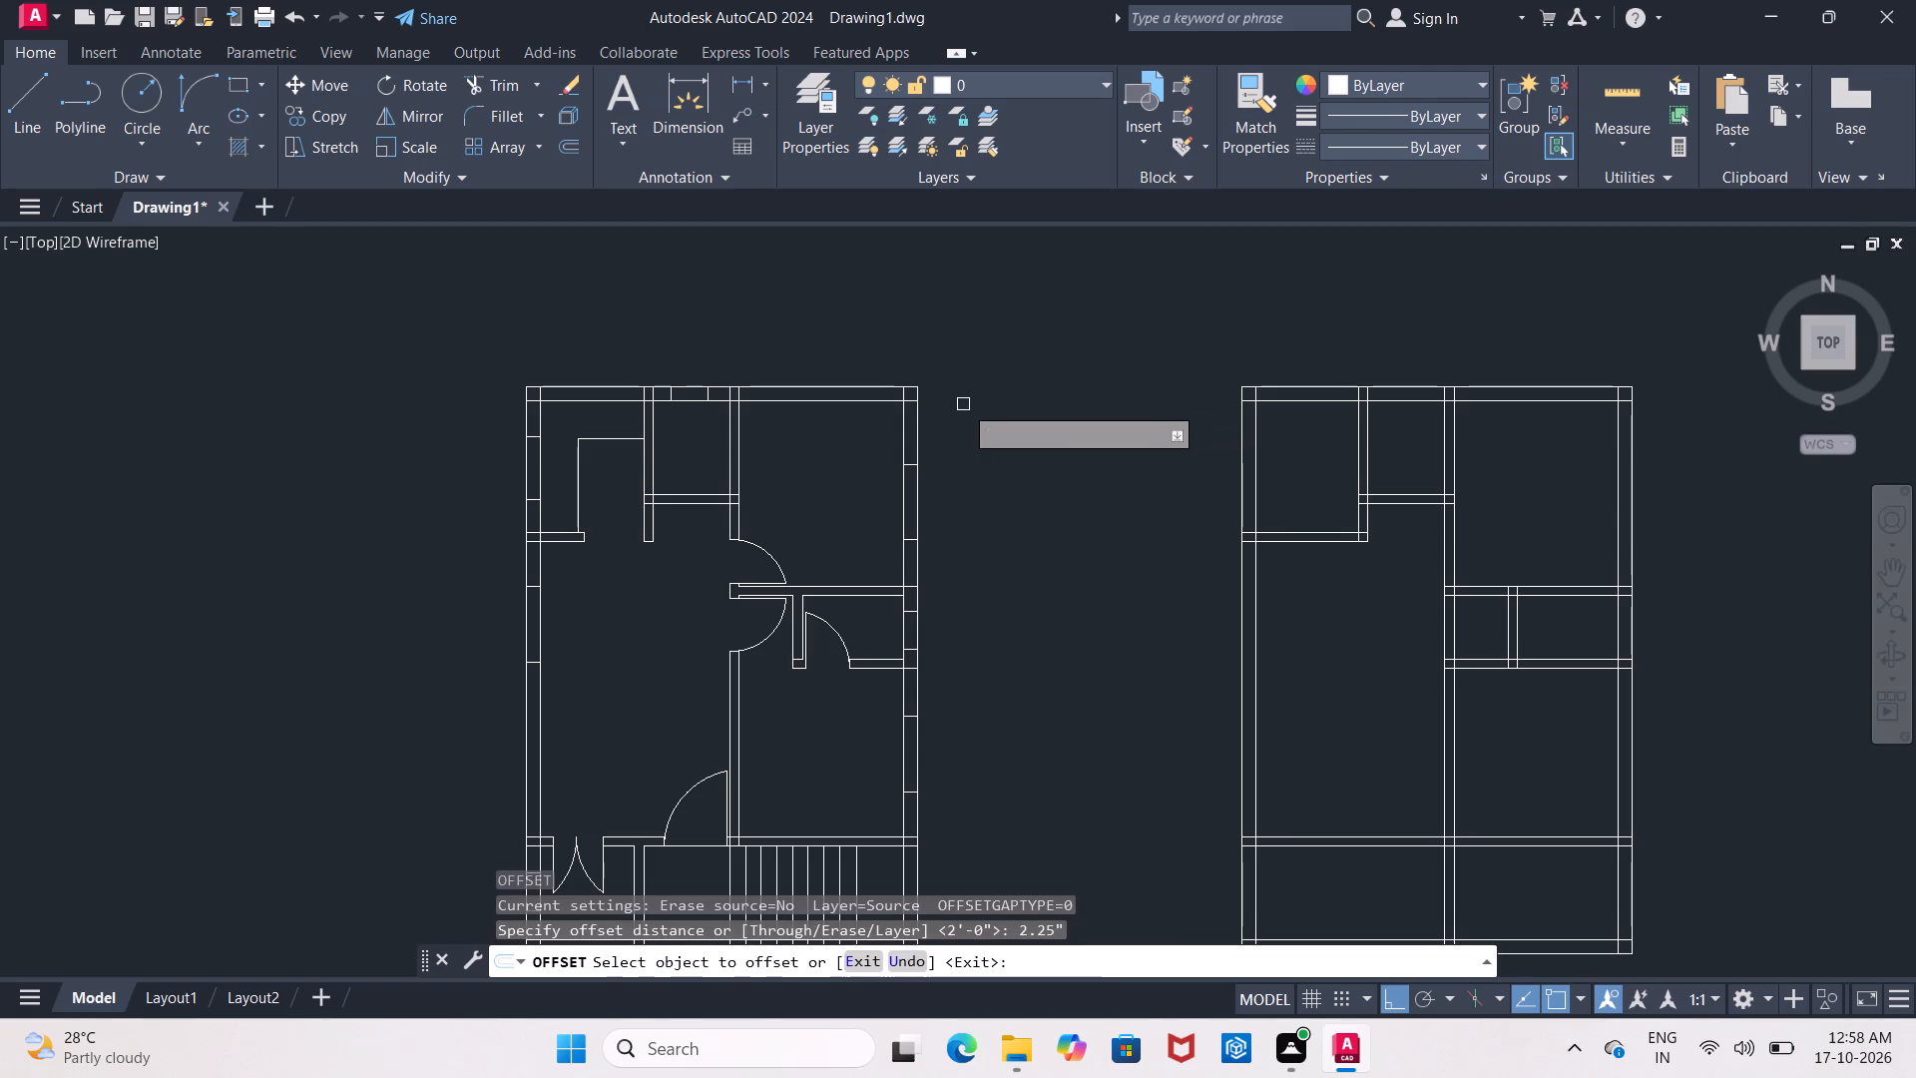
scroll(831, 434, "up", 1)
scroll(547, 346, "up", 2)
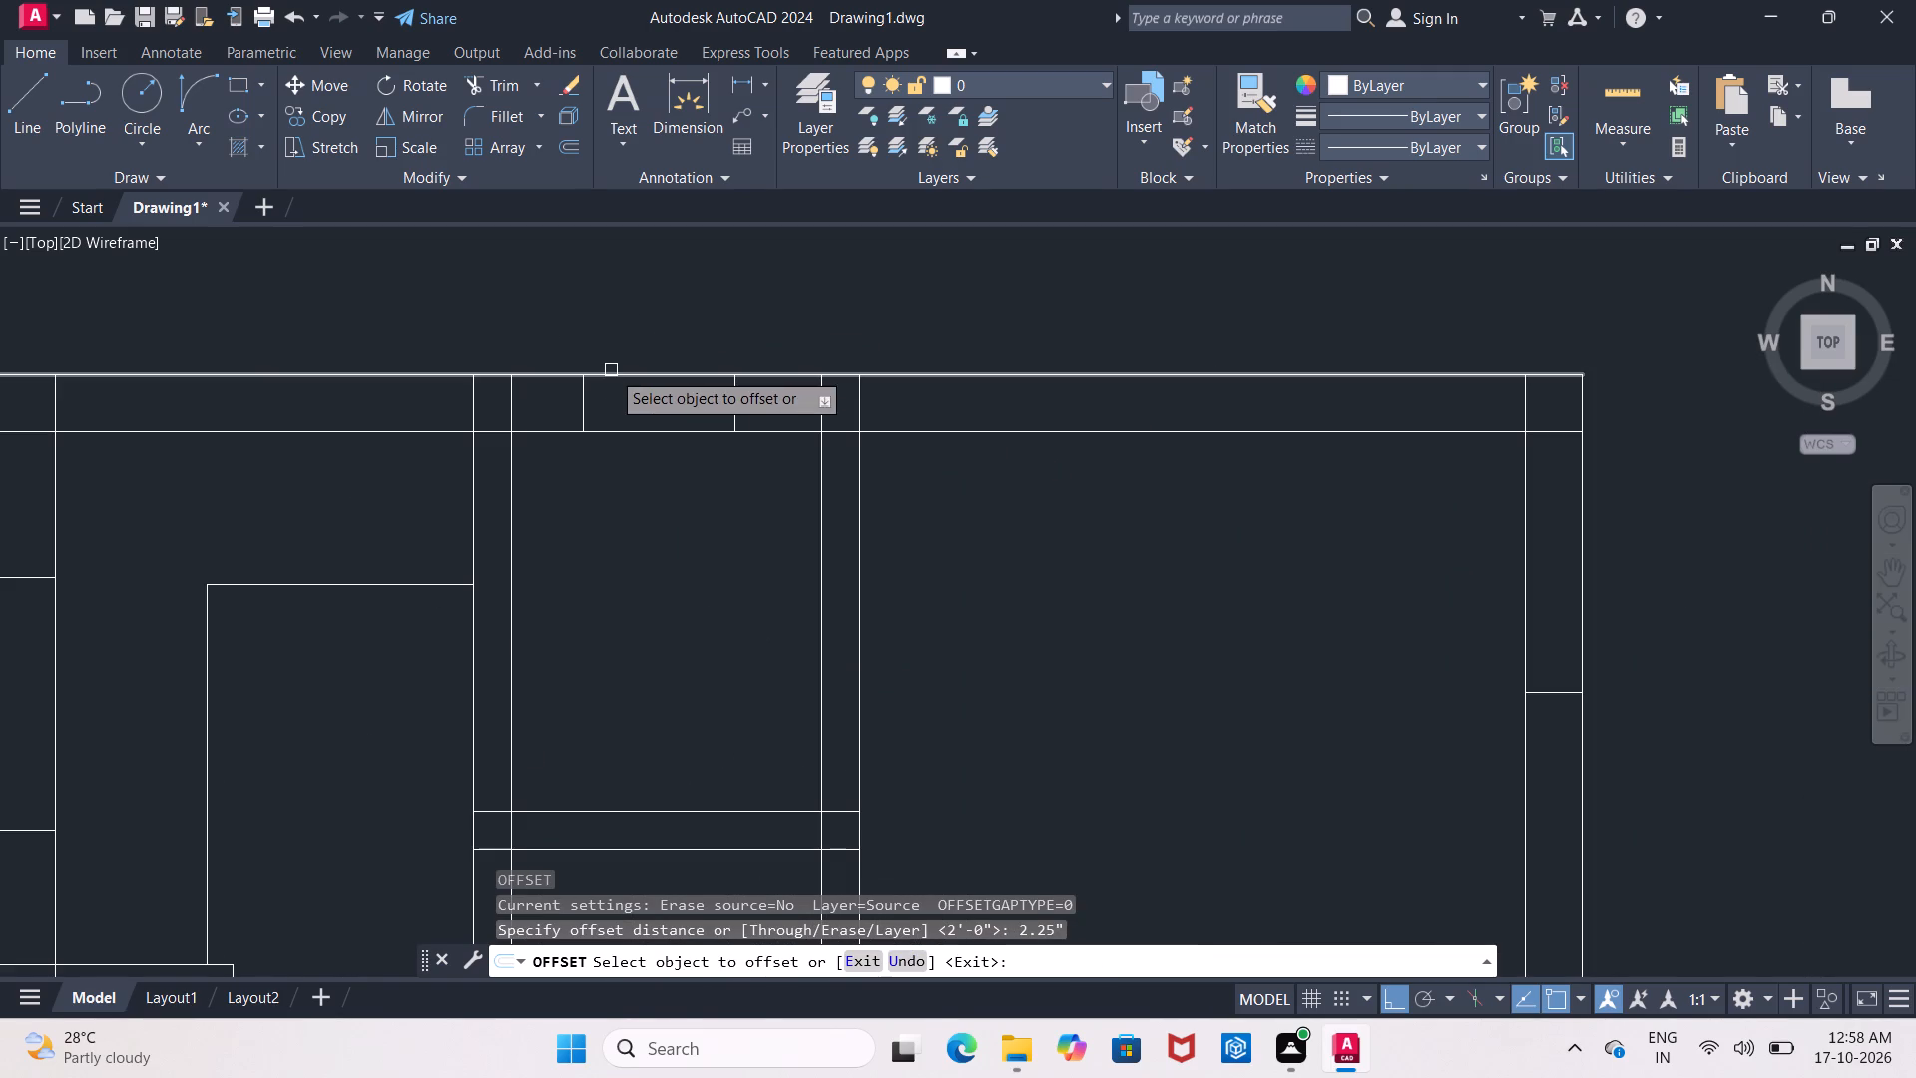
left_click(617, 376)
left_click(618, 396)
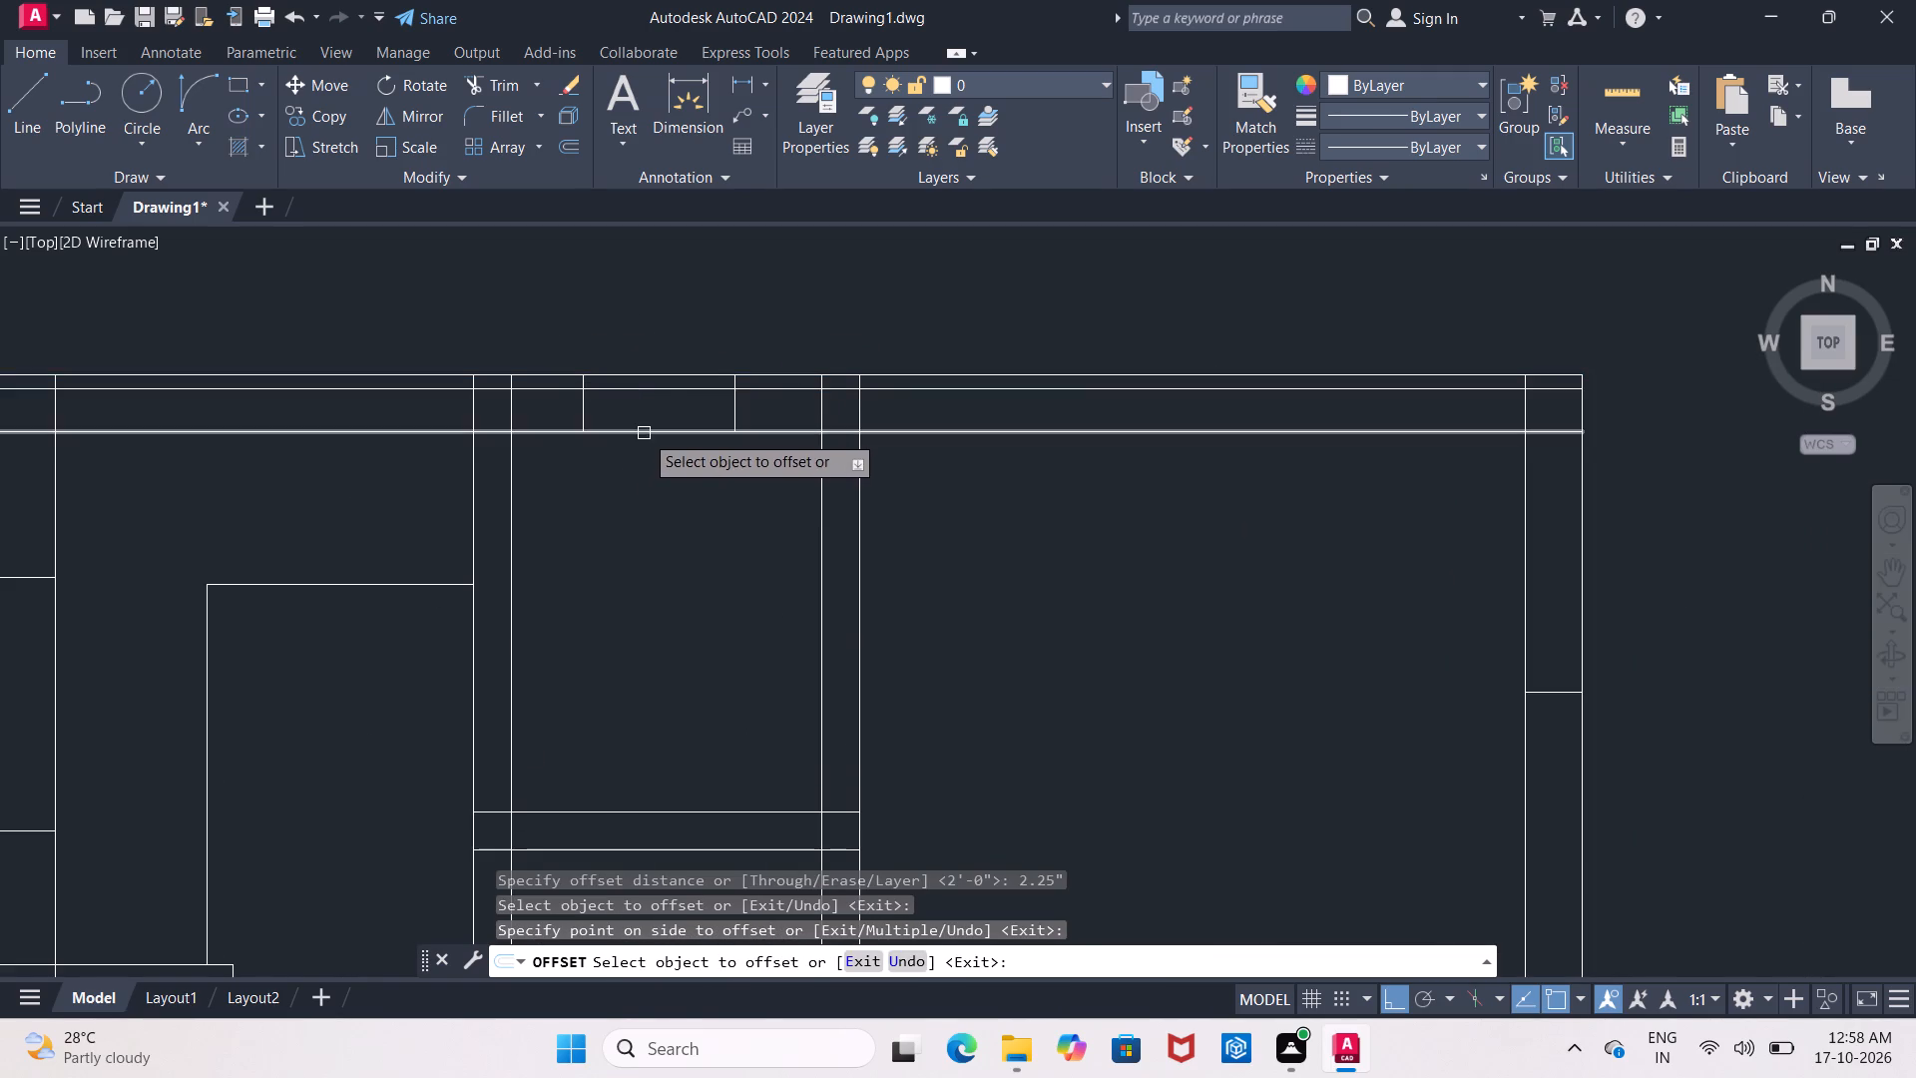
left_click(644, 433)
left_click(653, 406)
key("Escape")
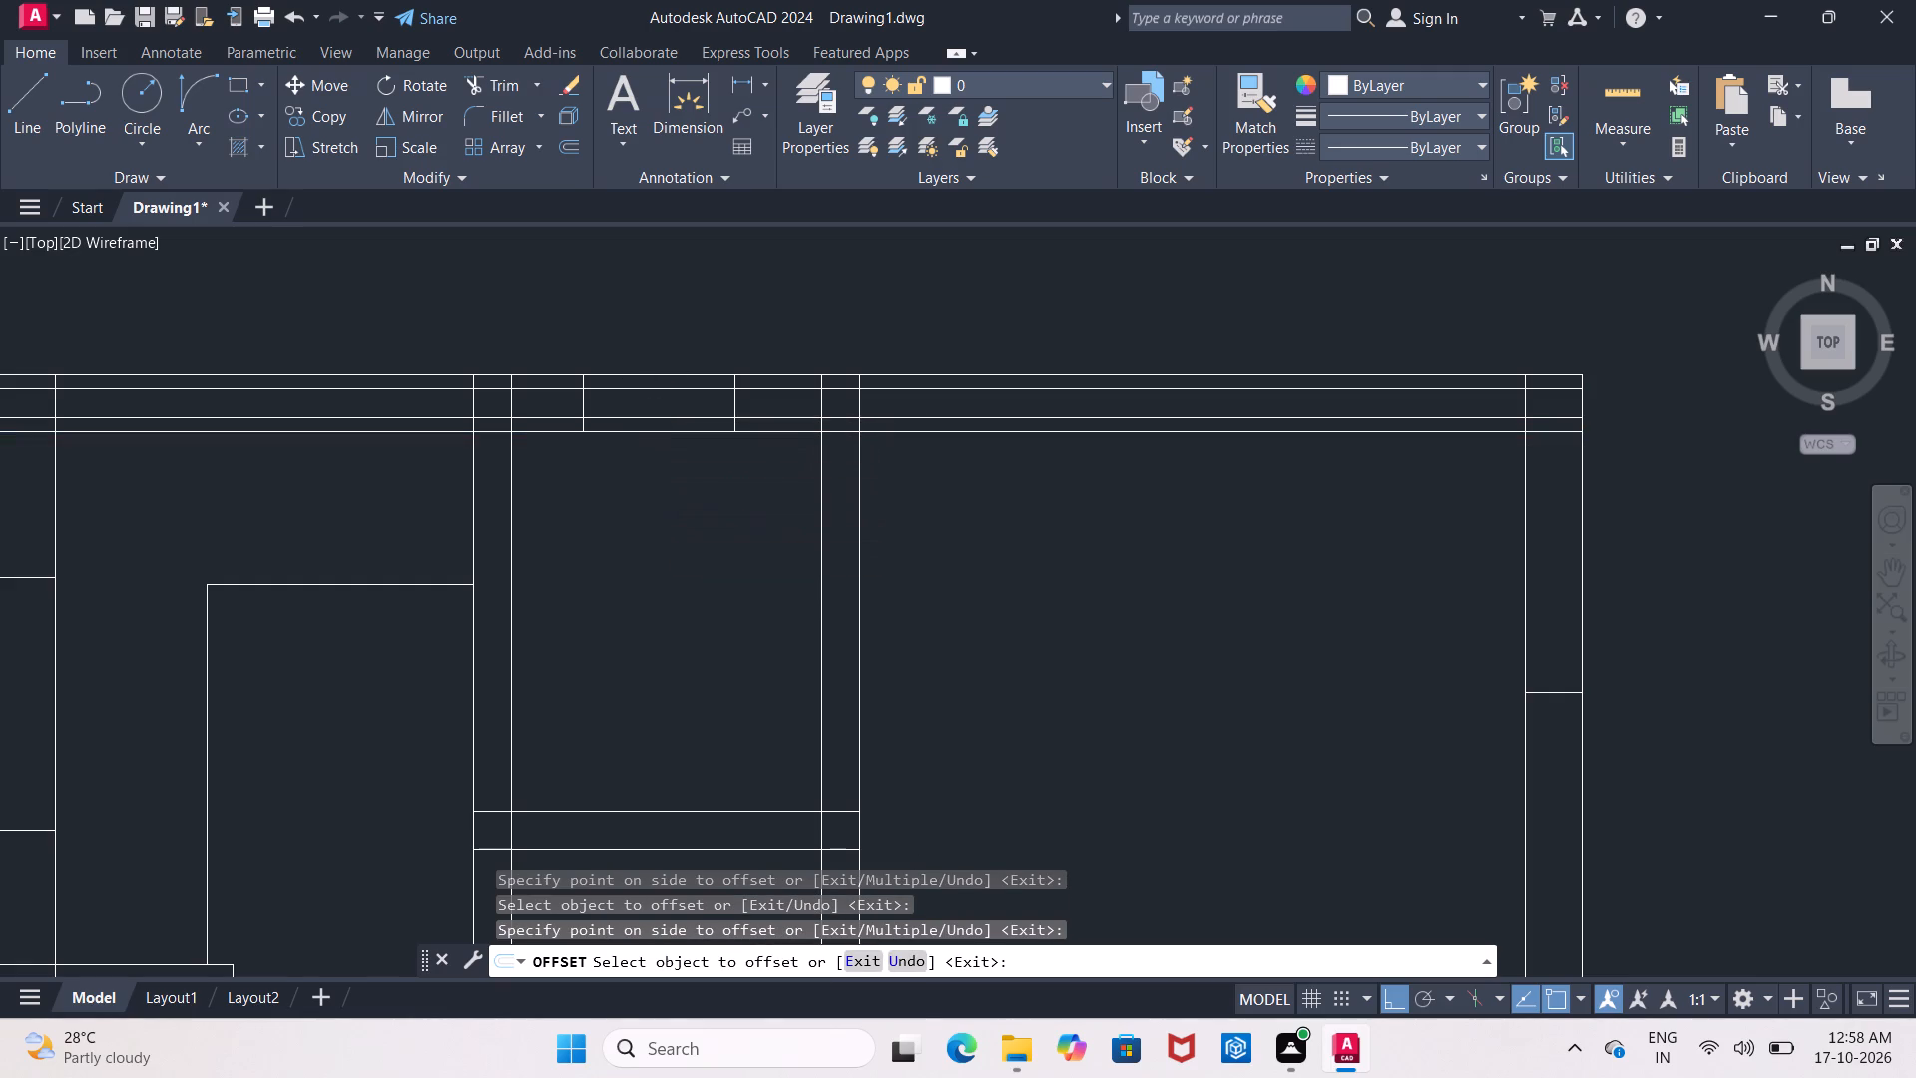
Trim the two new lines between the small room's top opening and the upper-right room, and at the right wall corner.
key("t")
key("r")
key("Return")
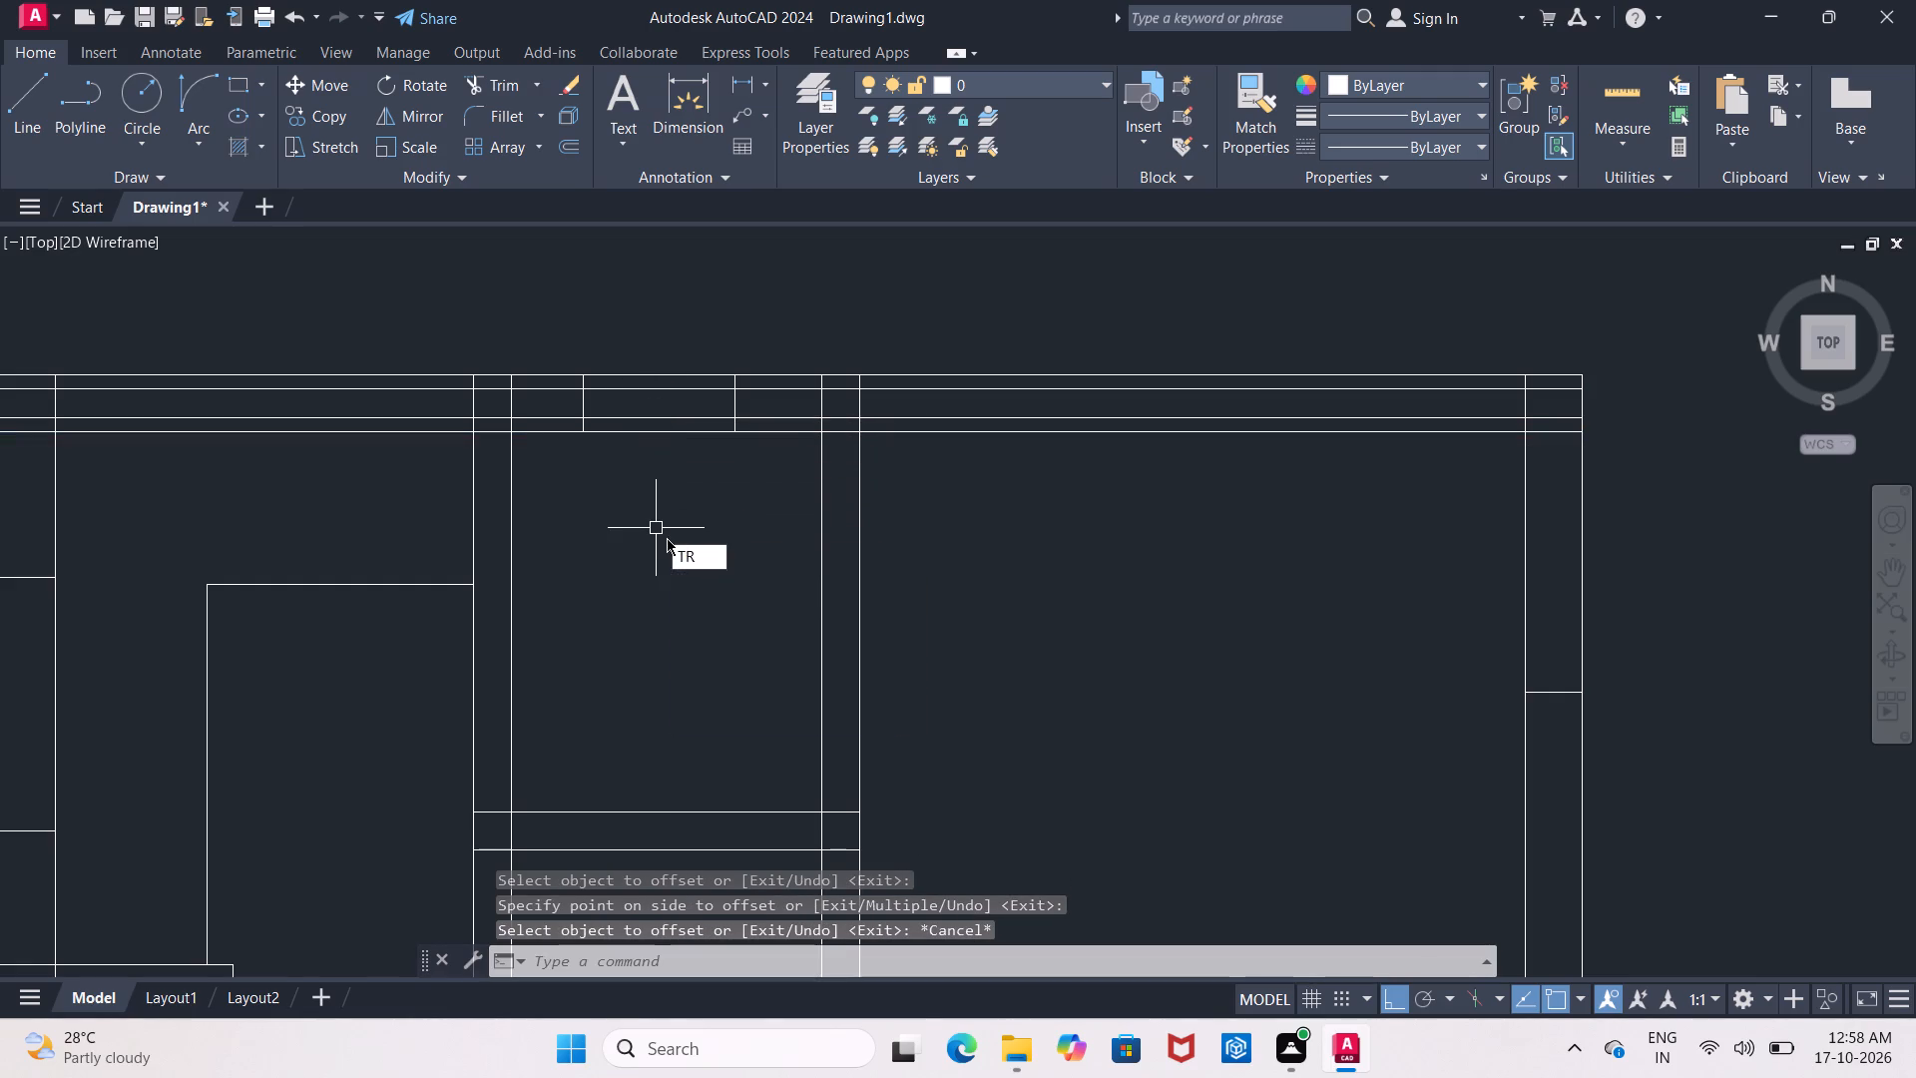
key("Return")
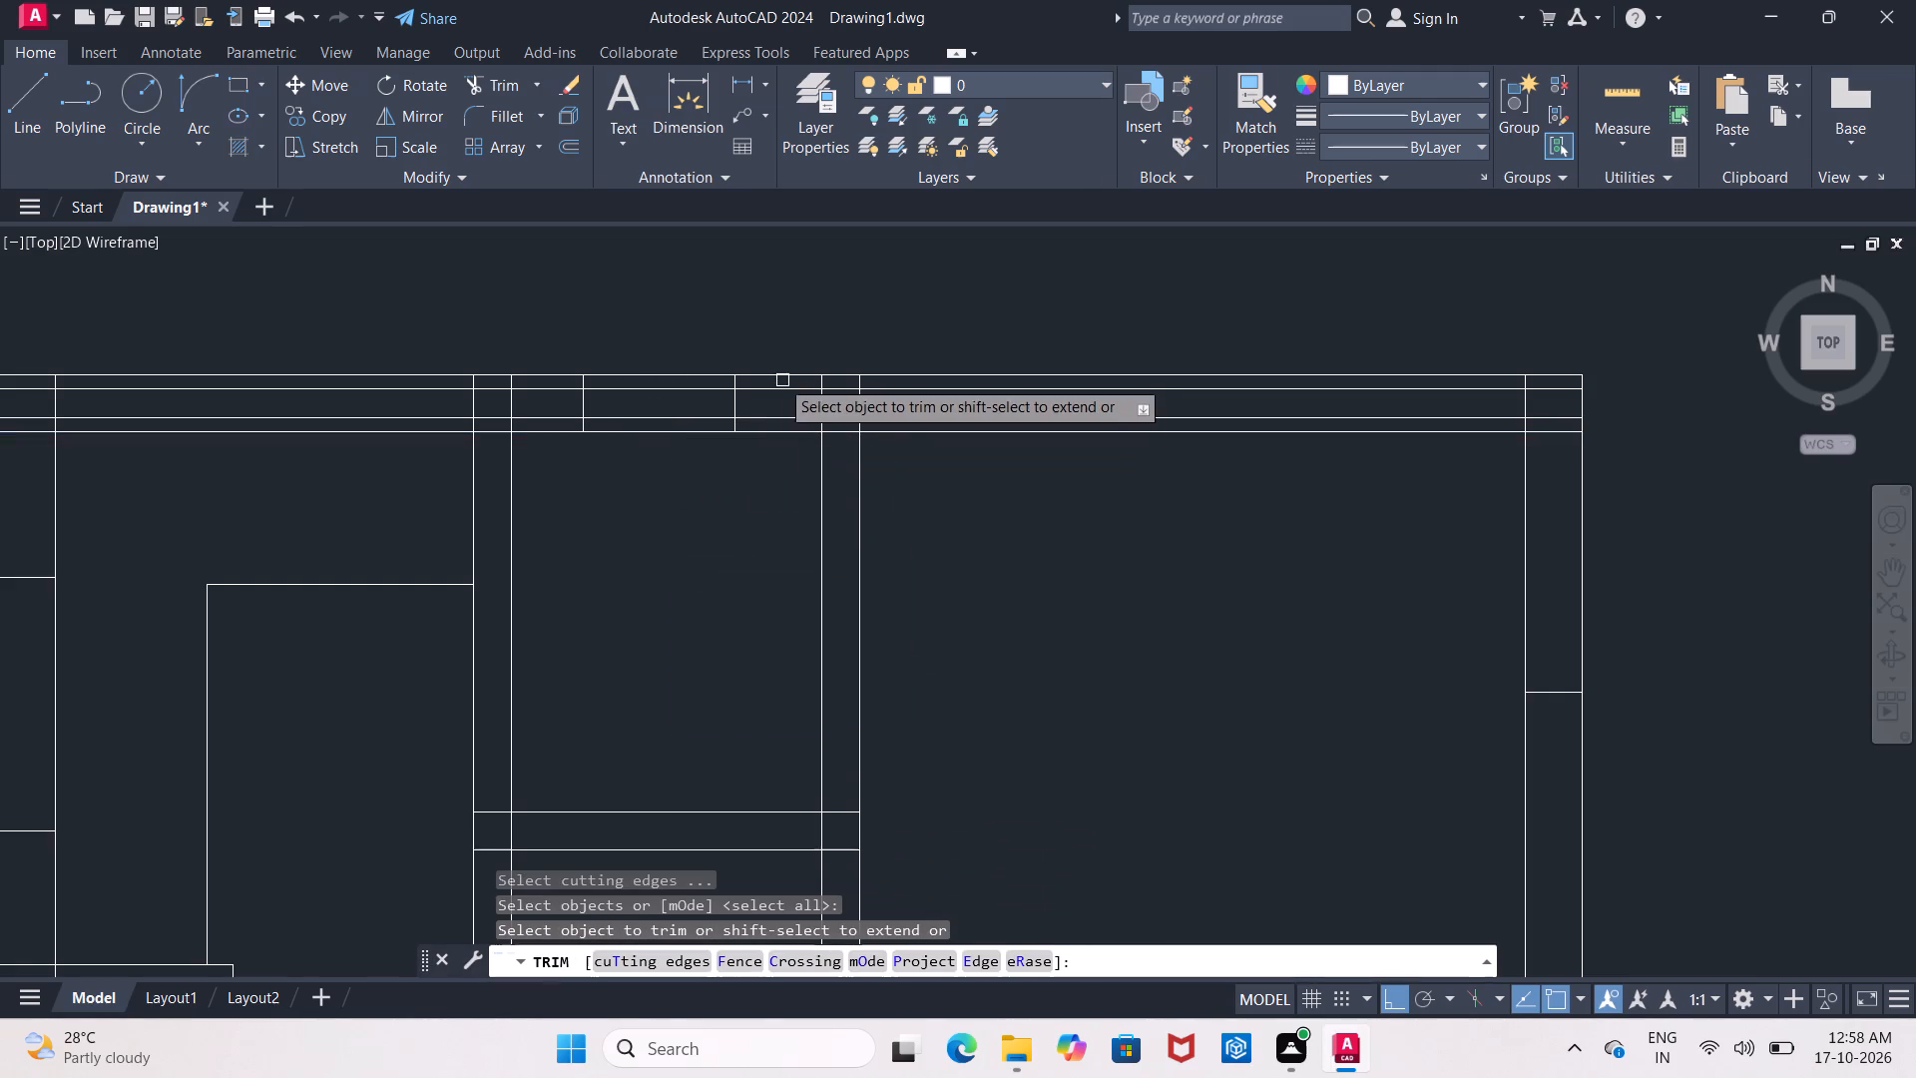
scroll(782, 377, "up", 2)
left_click(769, 412)
left_click(743, 476)
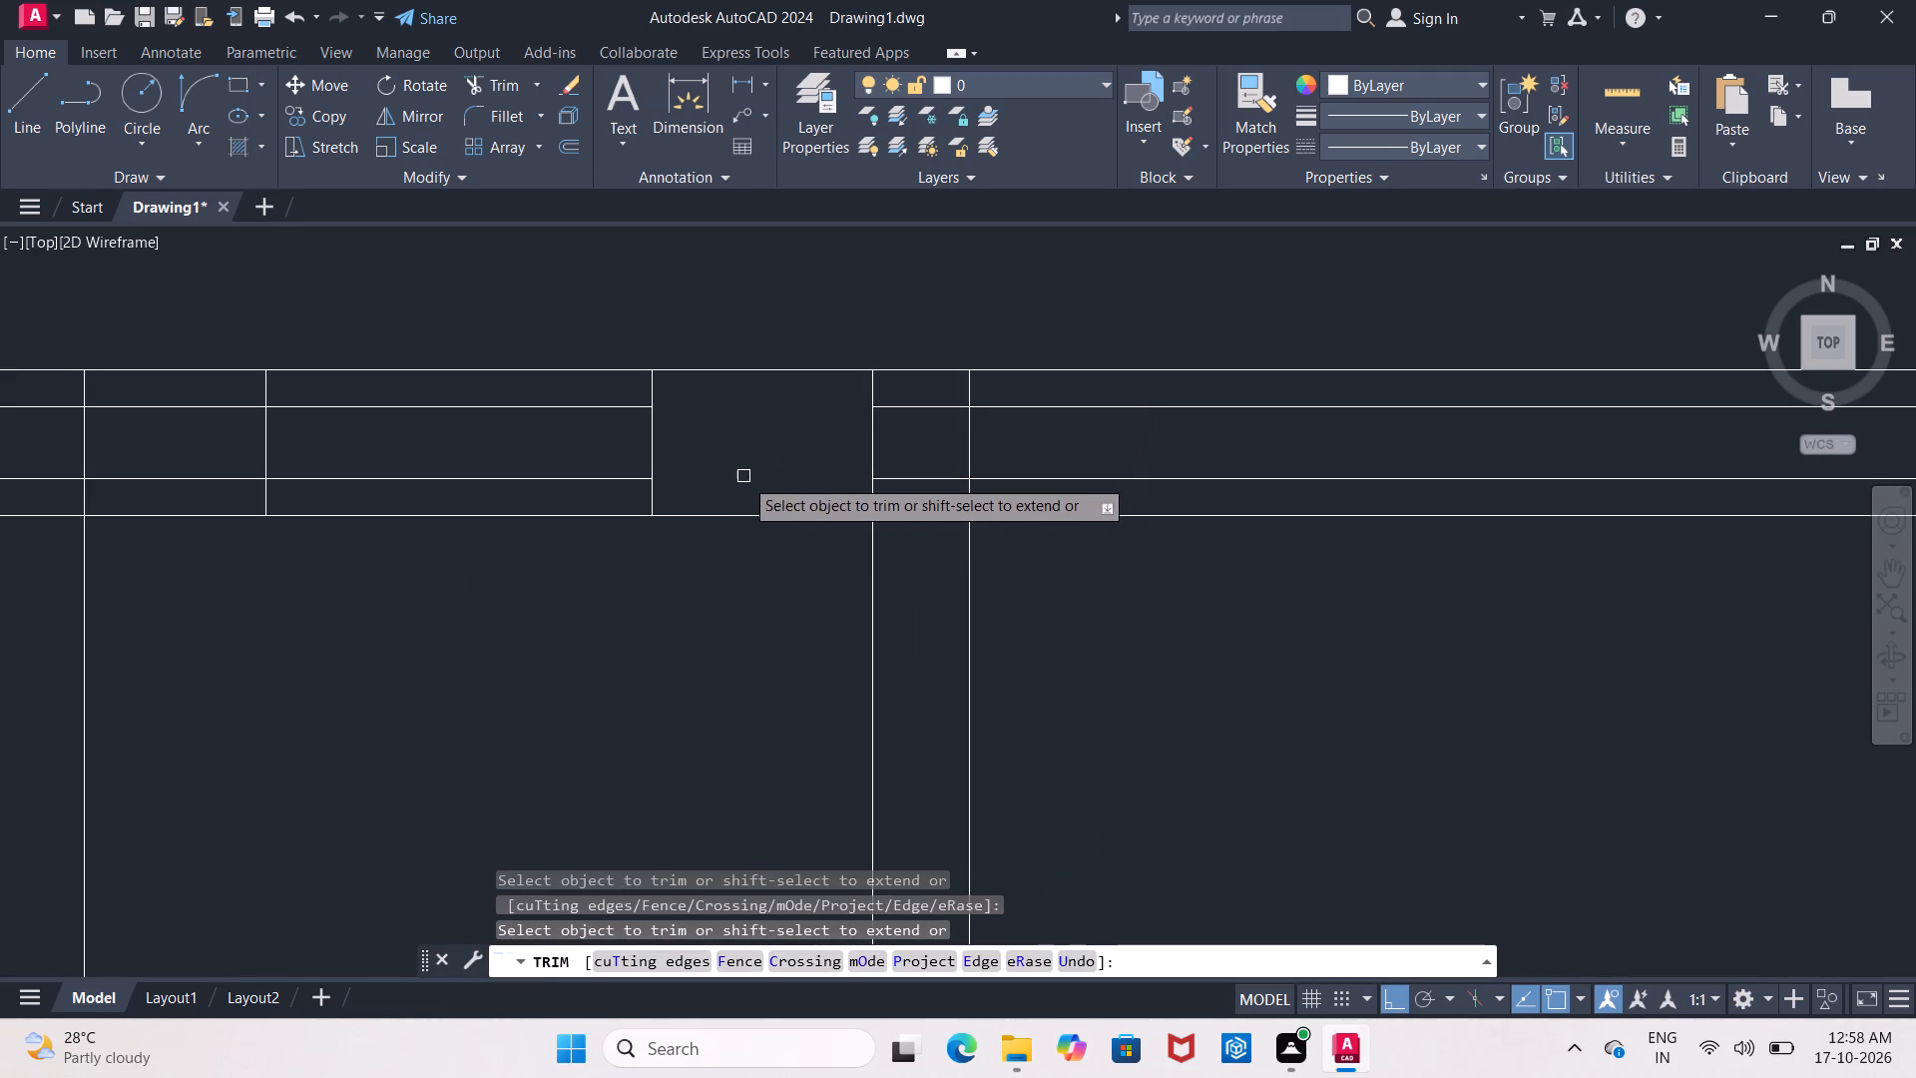
left_click(914, 409)
left_click(900, 482)
scroll(907, 481, "down", 3)
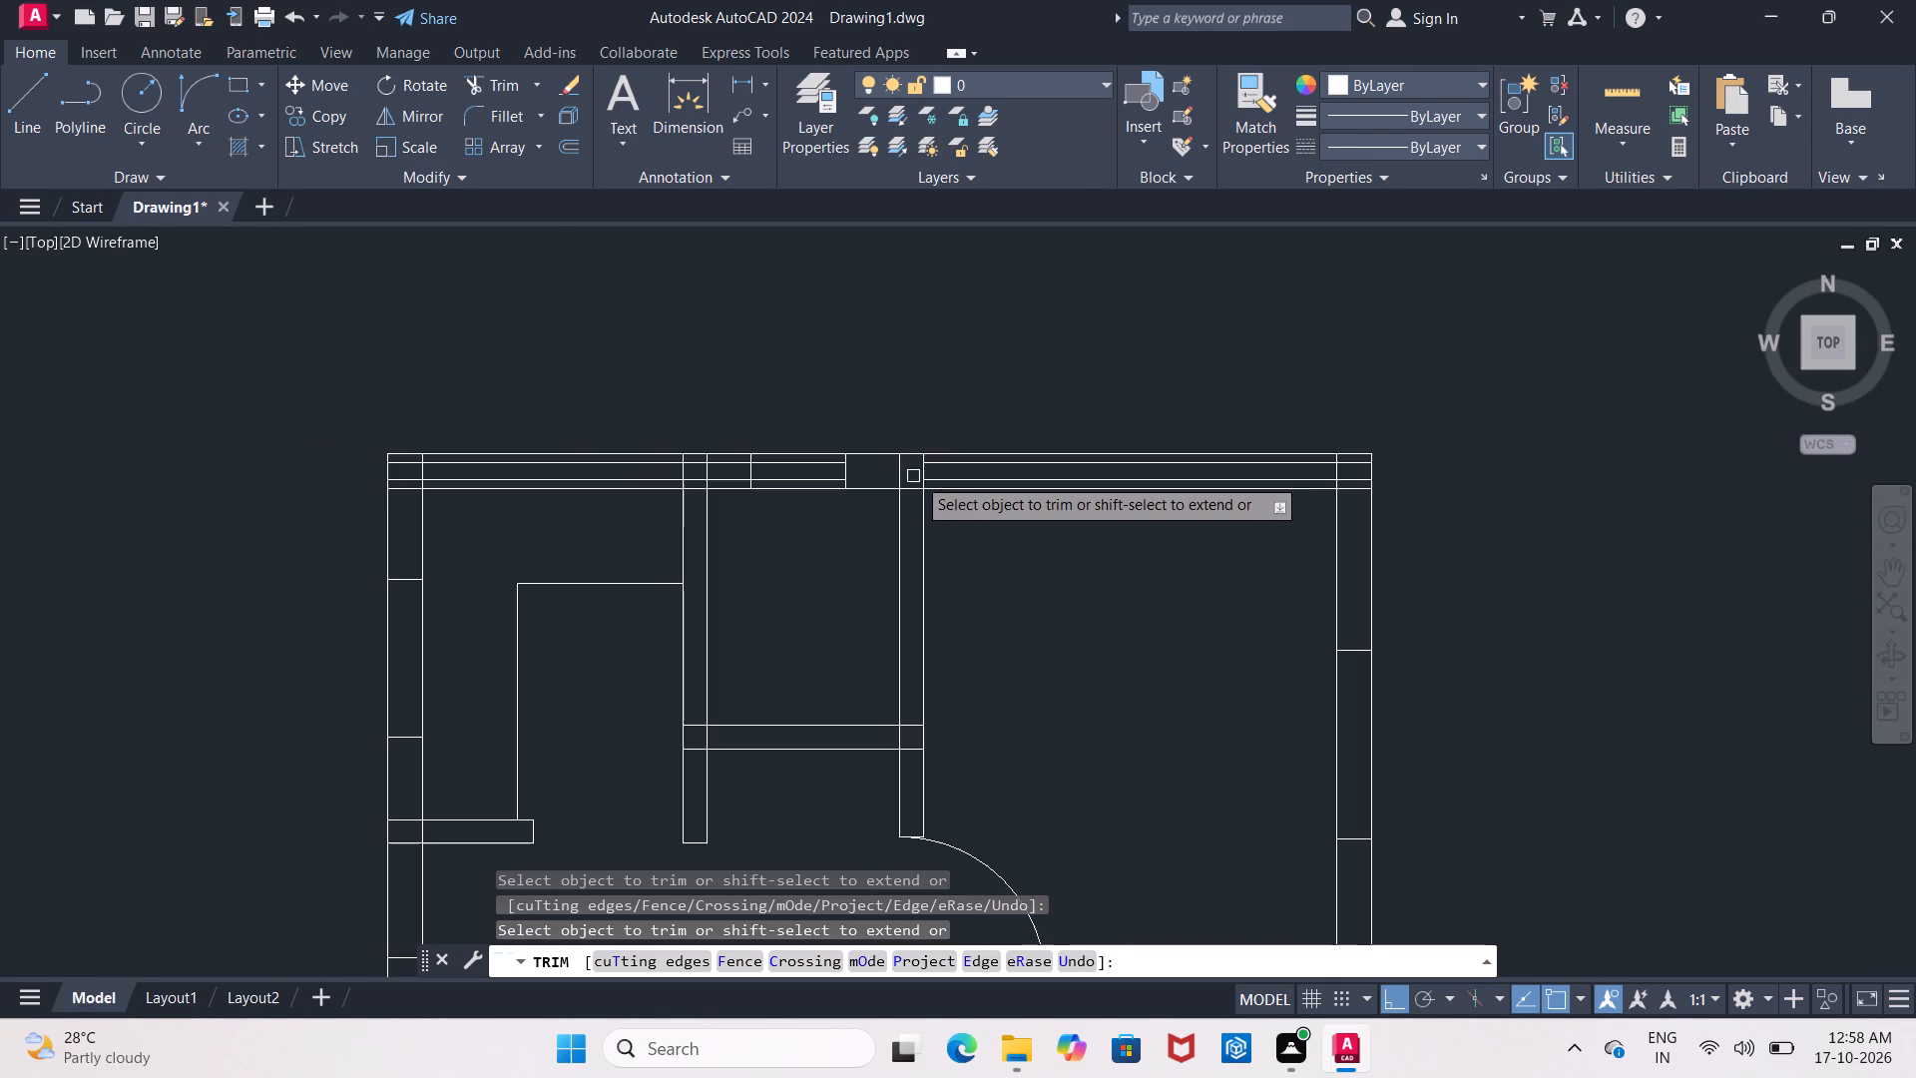
middle_click_drag(1423, 471, 1269, 471)
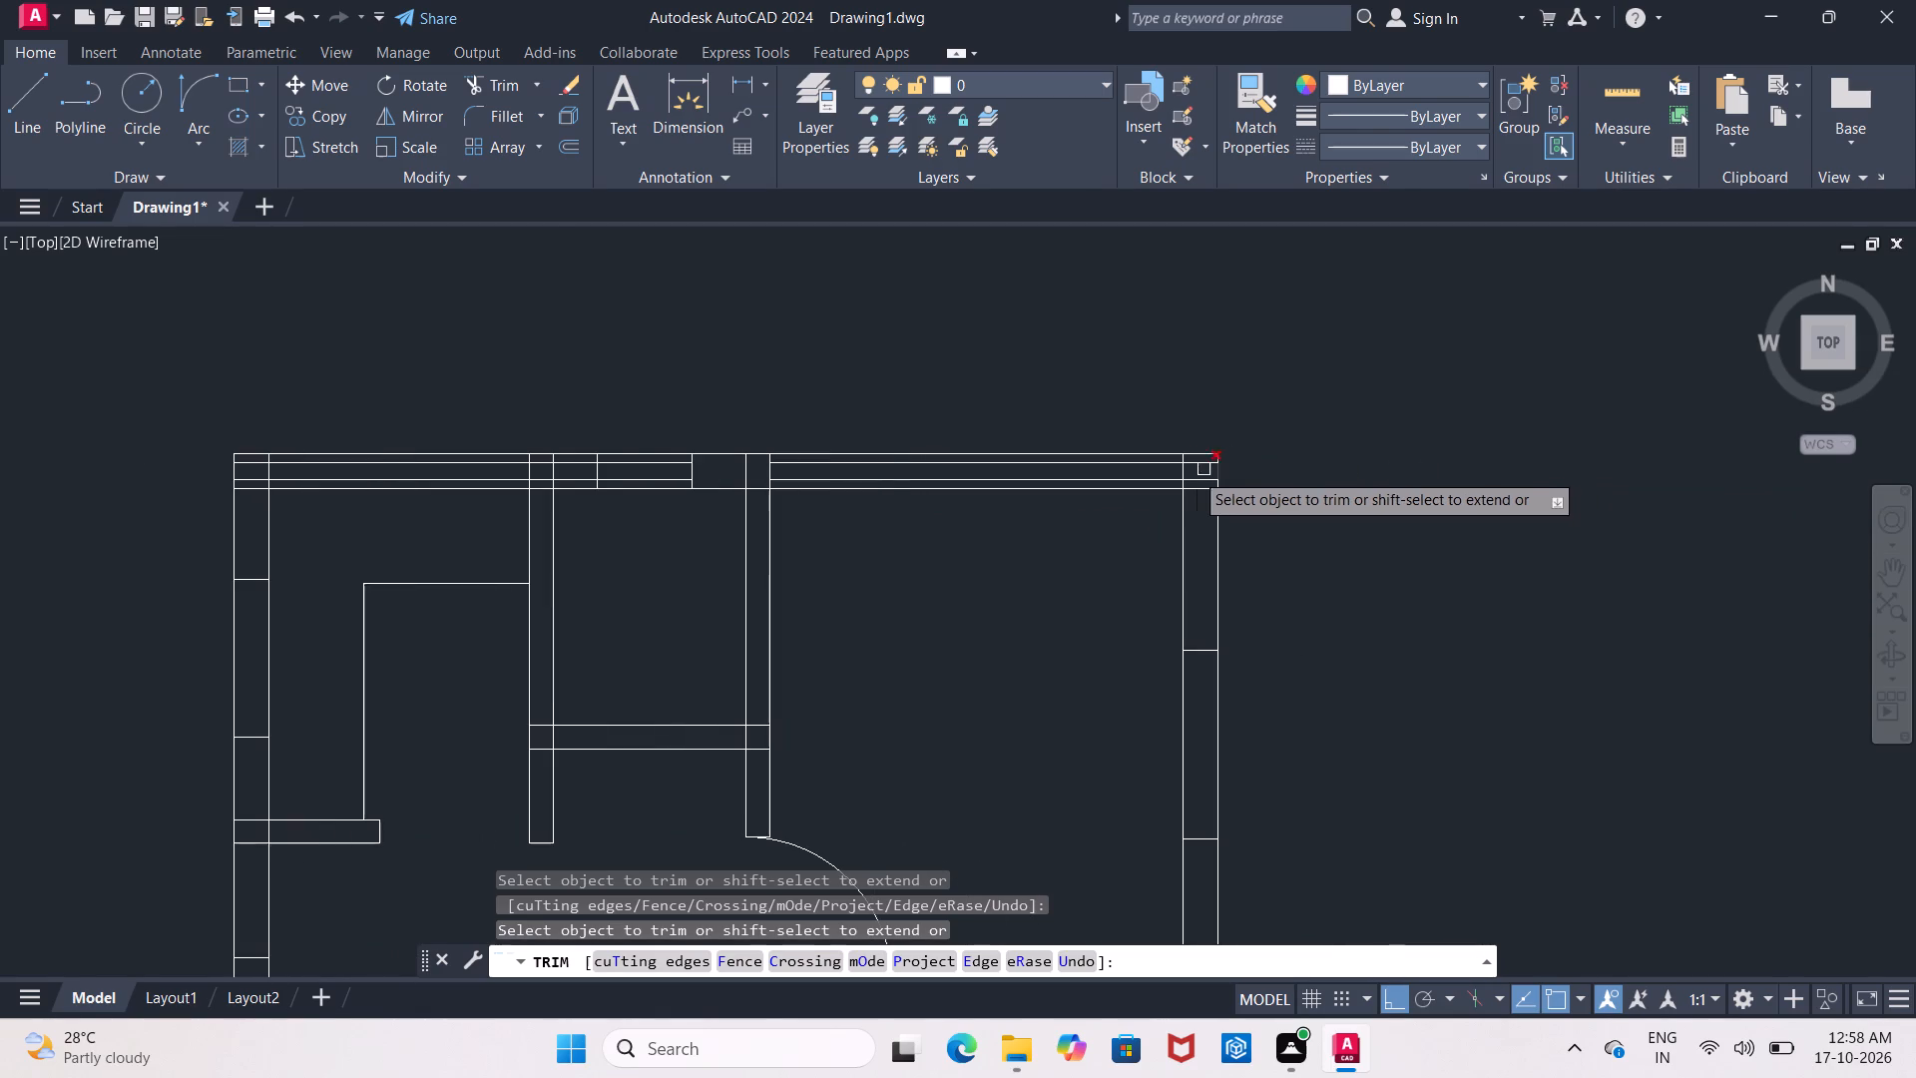
scroll(1181, 467, "up", 2)
left_click(1197, 456)
left_click(1215, 494)
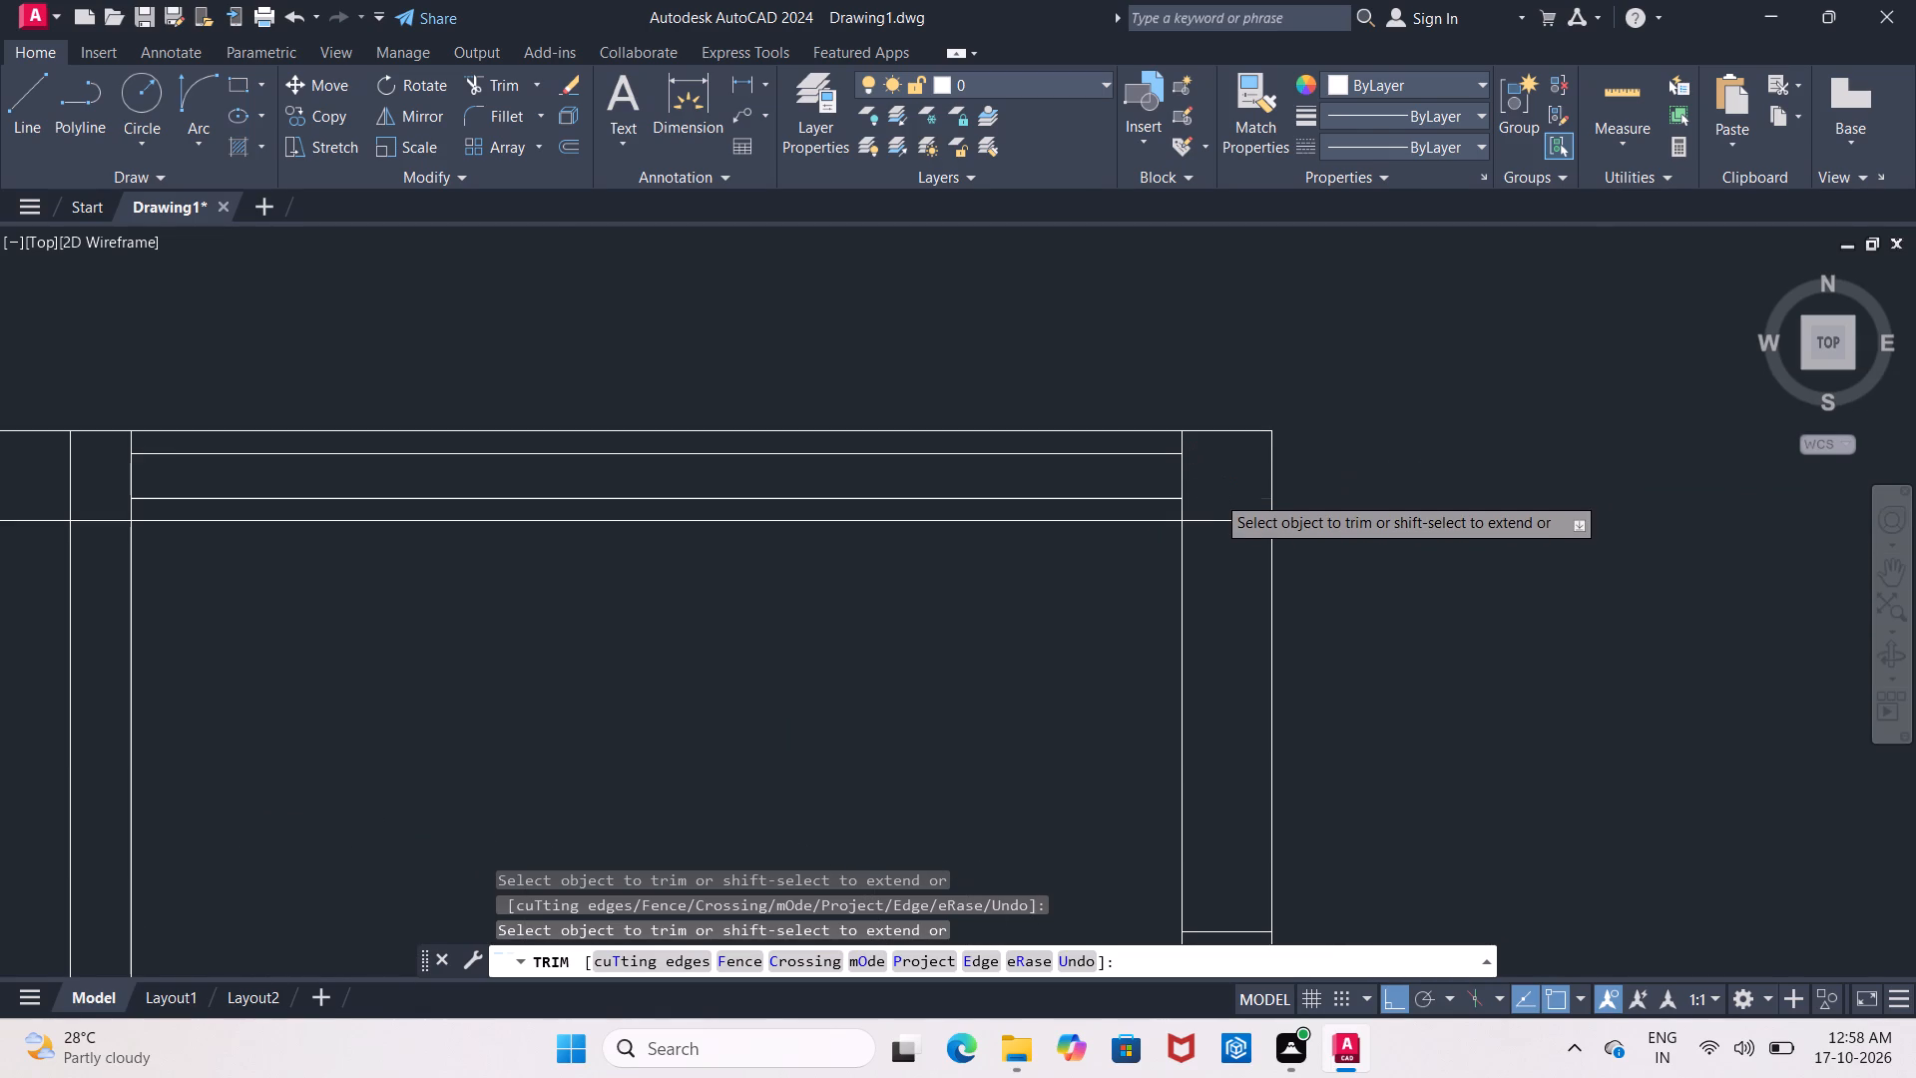
Erase the two leftover offset segments inside the top wall above the upper-right room.
double_click(1026, 456)
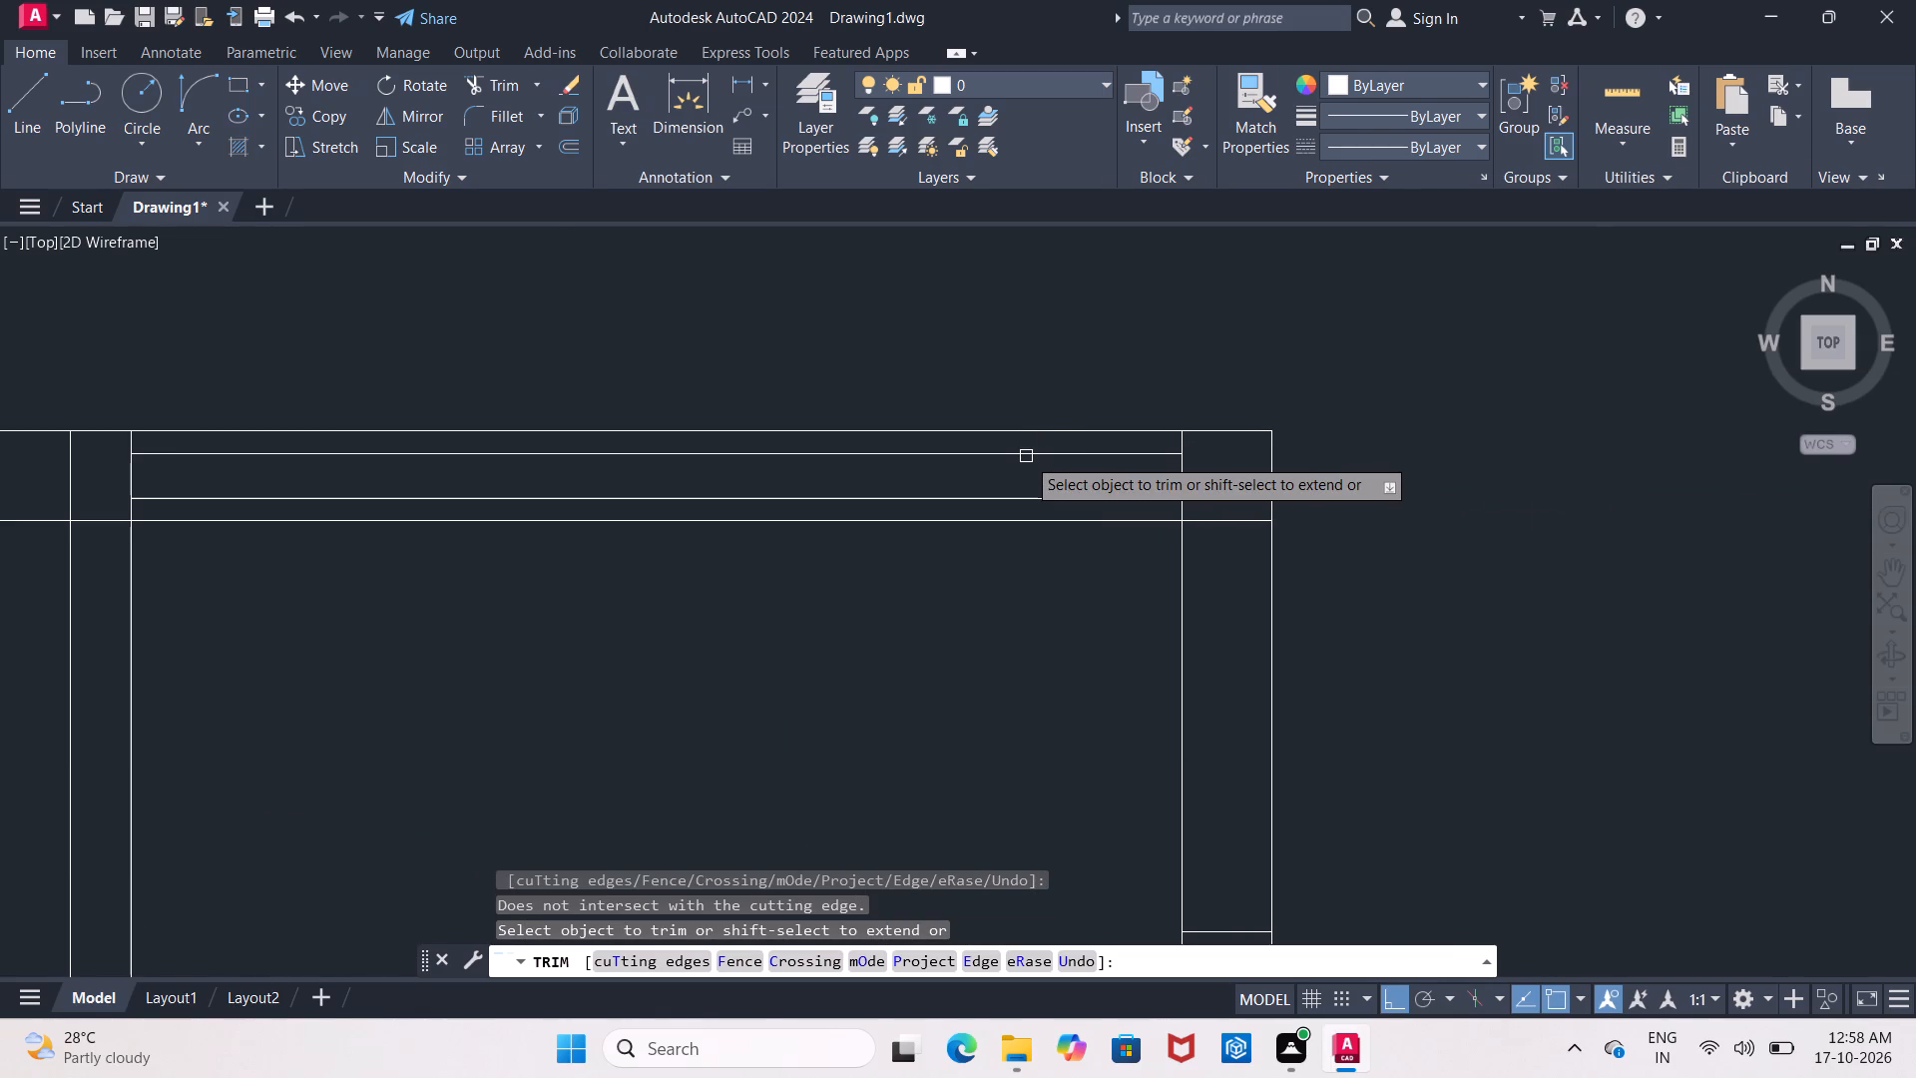
key("Escape")
left_click(1026, 456)
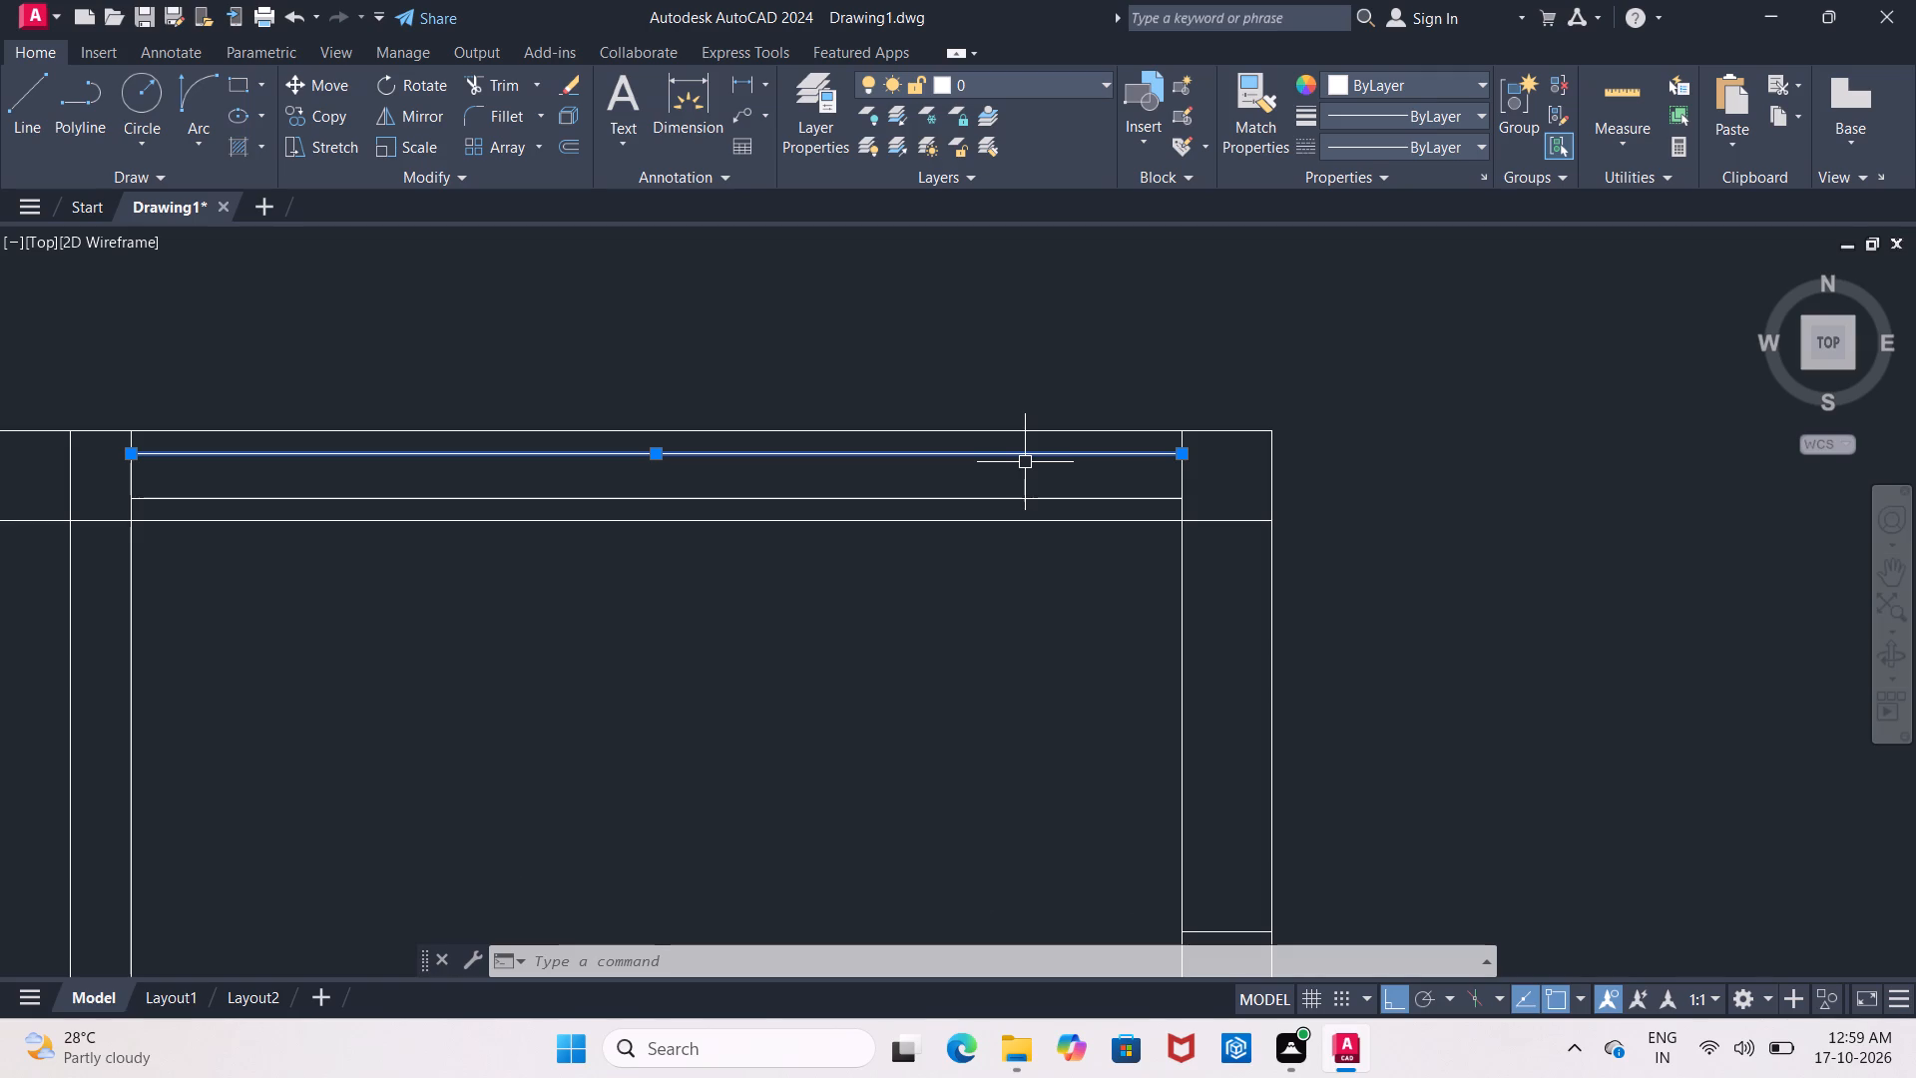
key("Delete")
left_click(1047, 511)
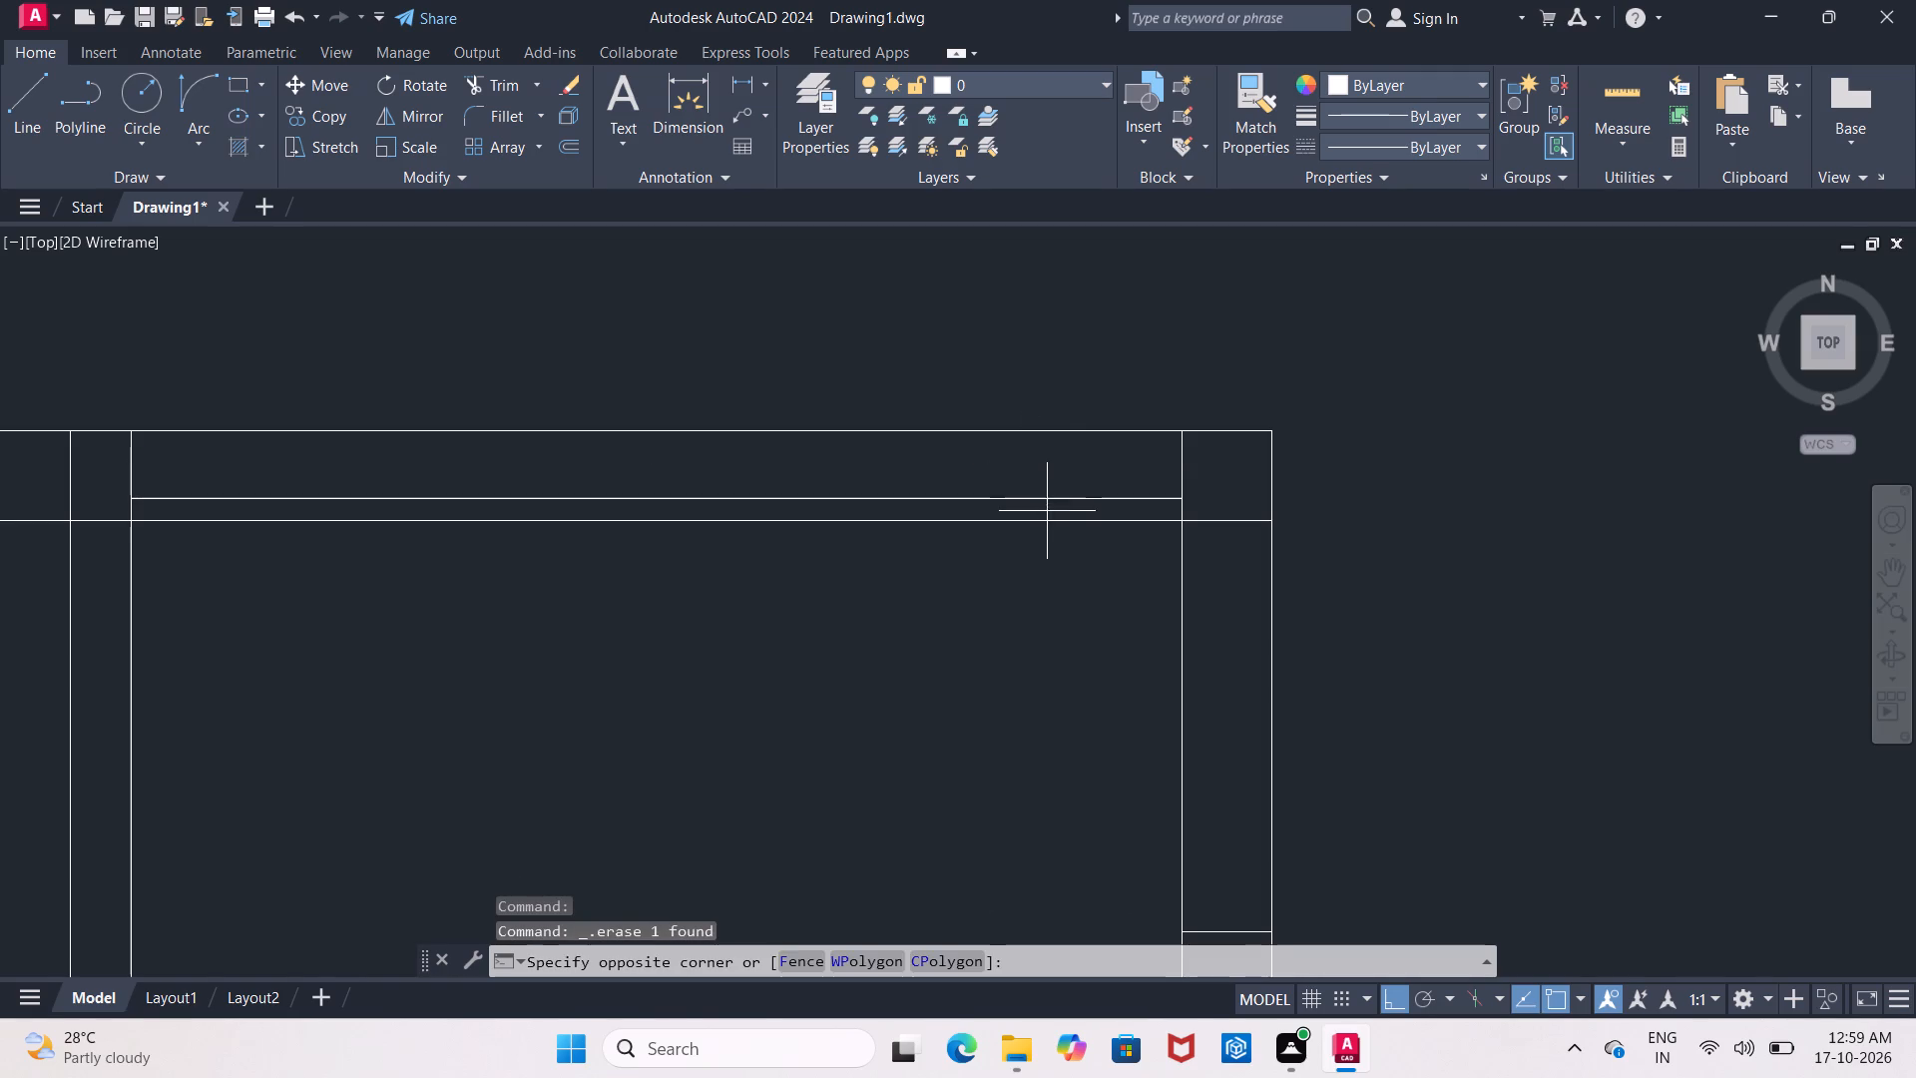
left_click(1052, 498)
left_click(1052, 498)
left_click(1052, 498)
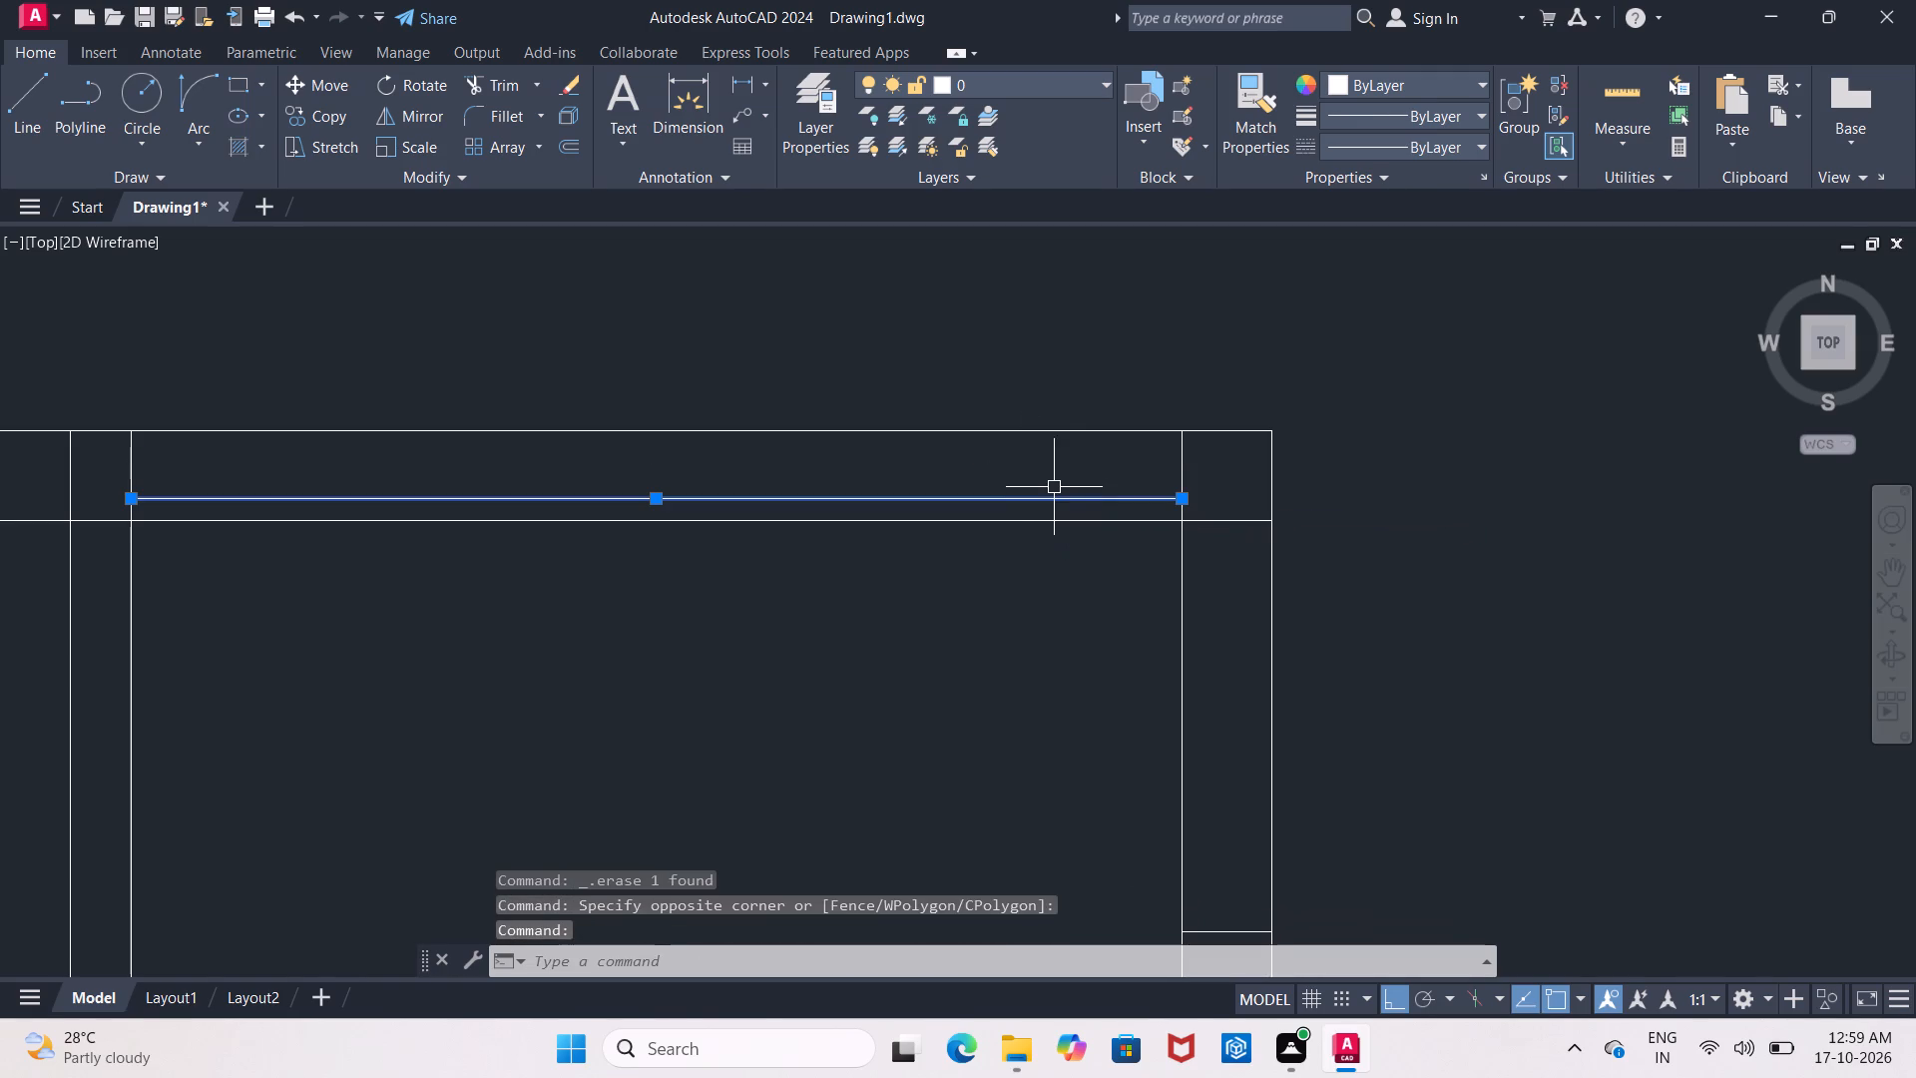
key("Delete")
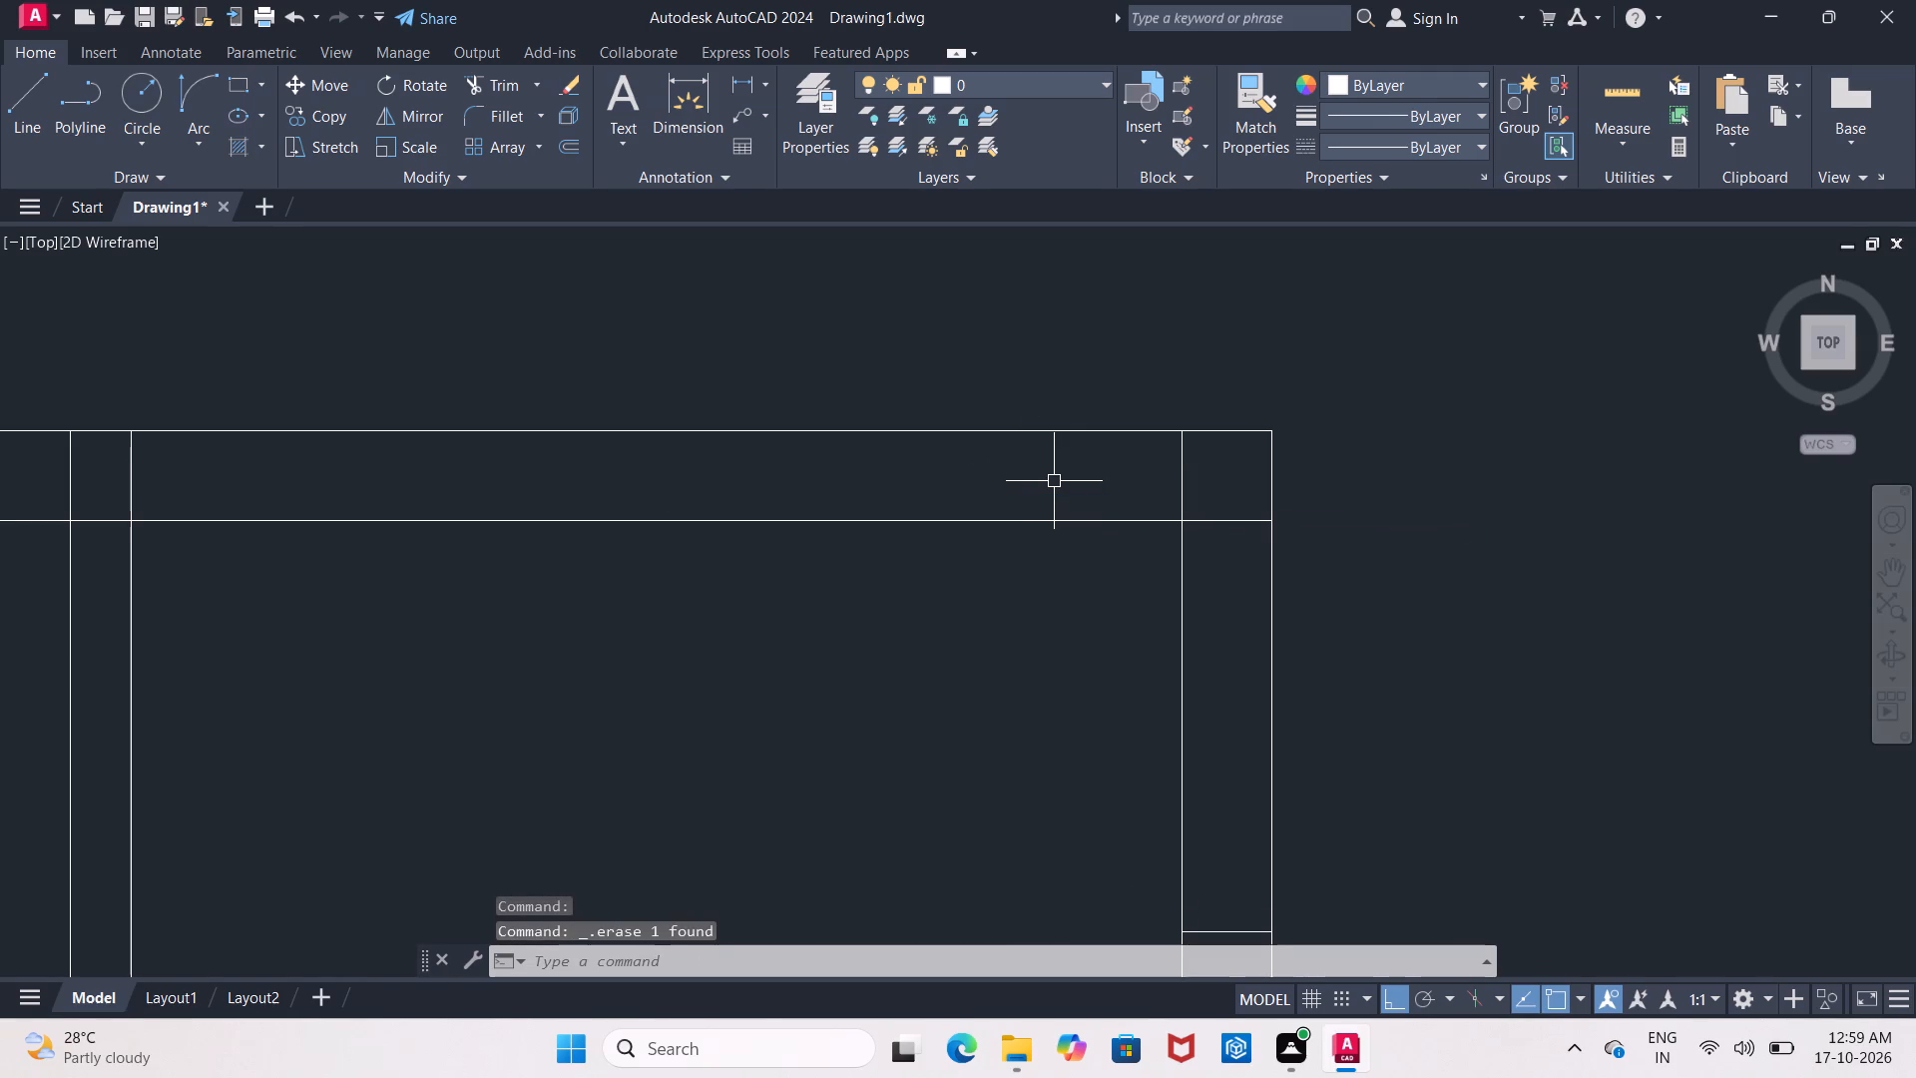
Trim the overlapping inner wall lines at the left plan's upper-right exterior corner.
type("tr")
key("Return")
key("Return")
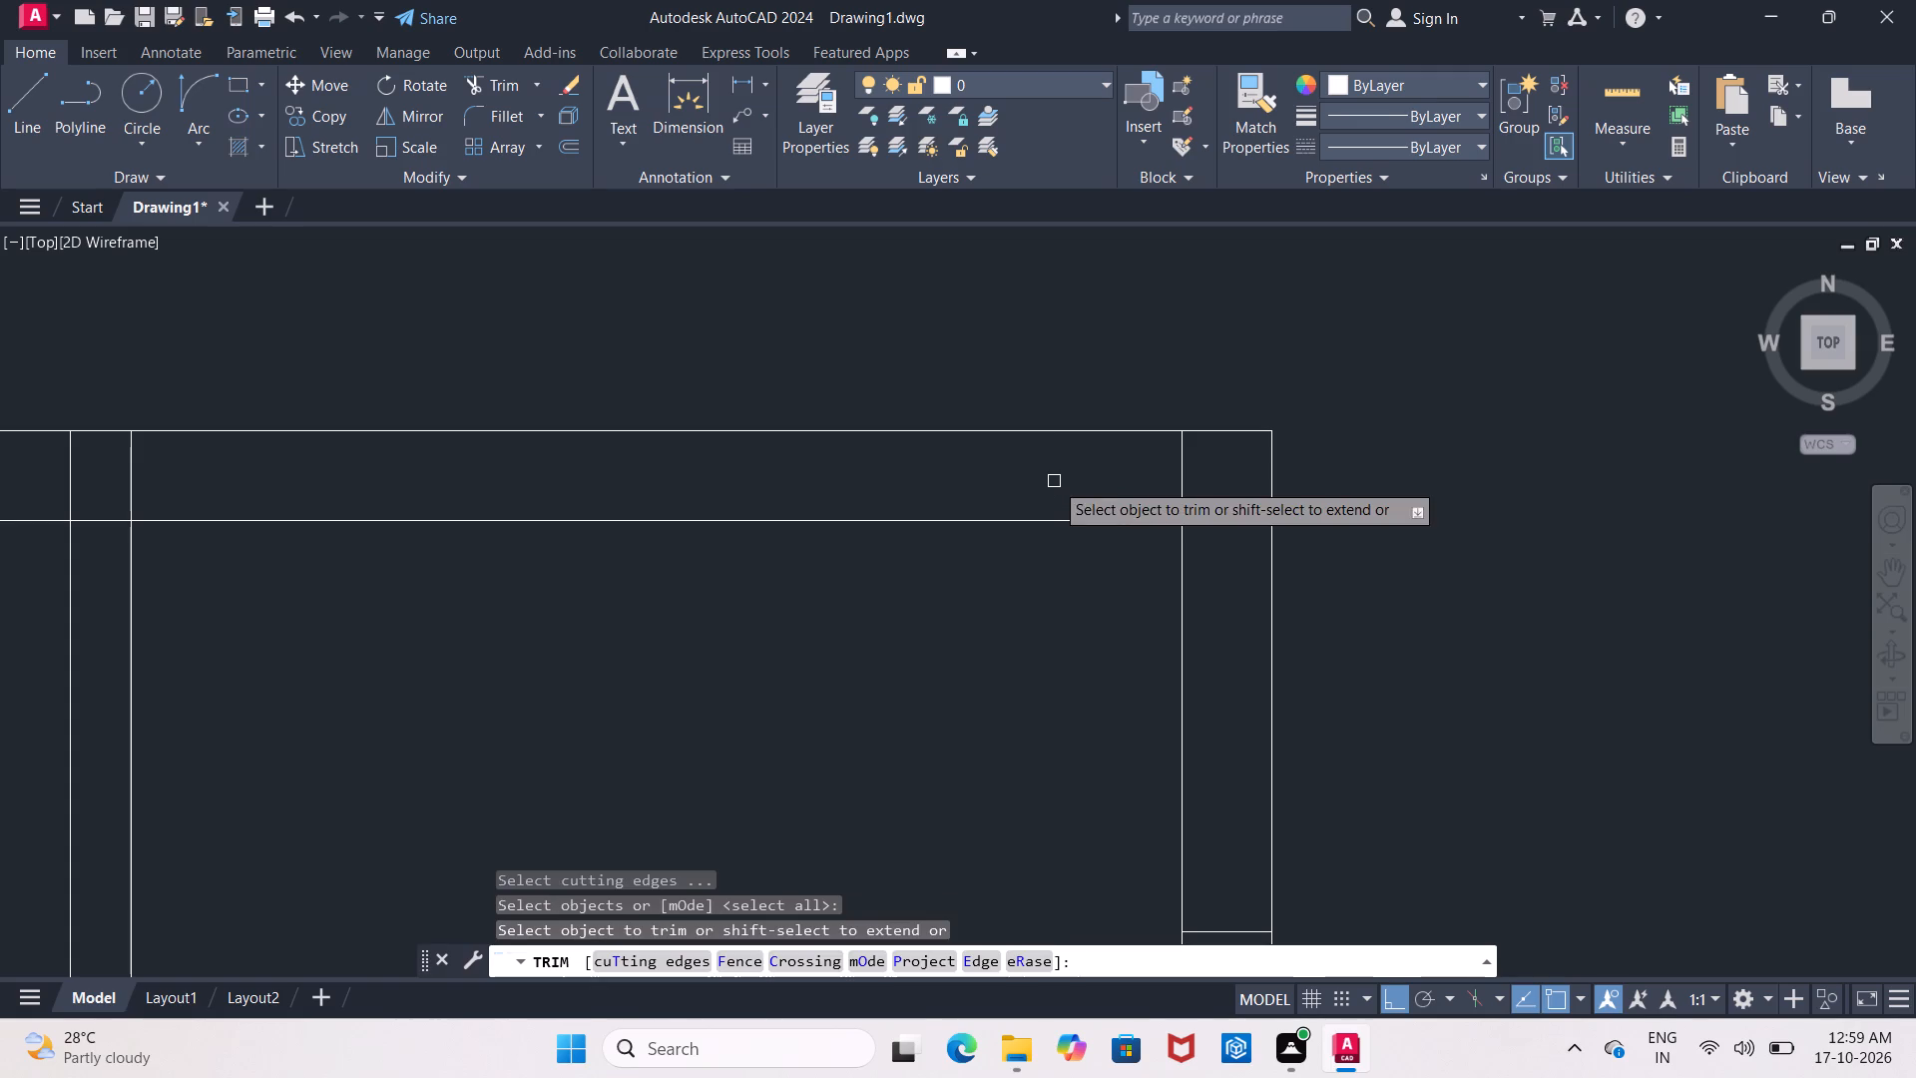
left_click(1179, 474)
left_click(1203, 529)
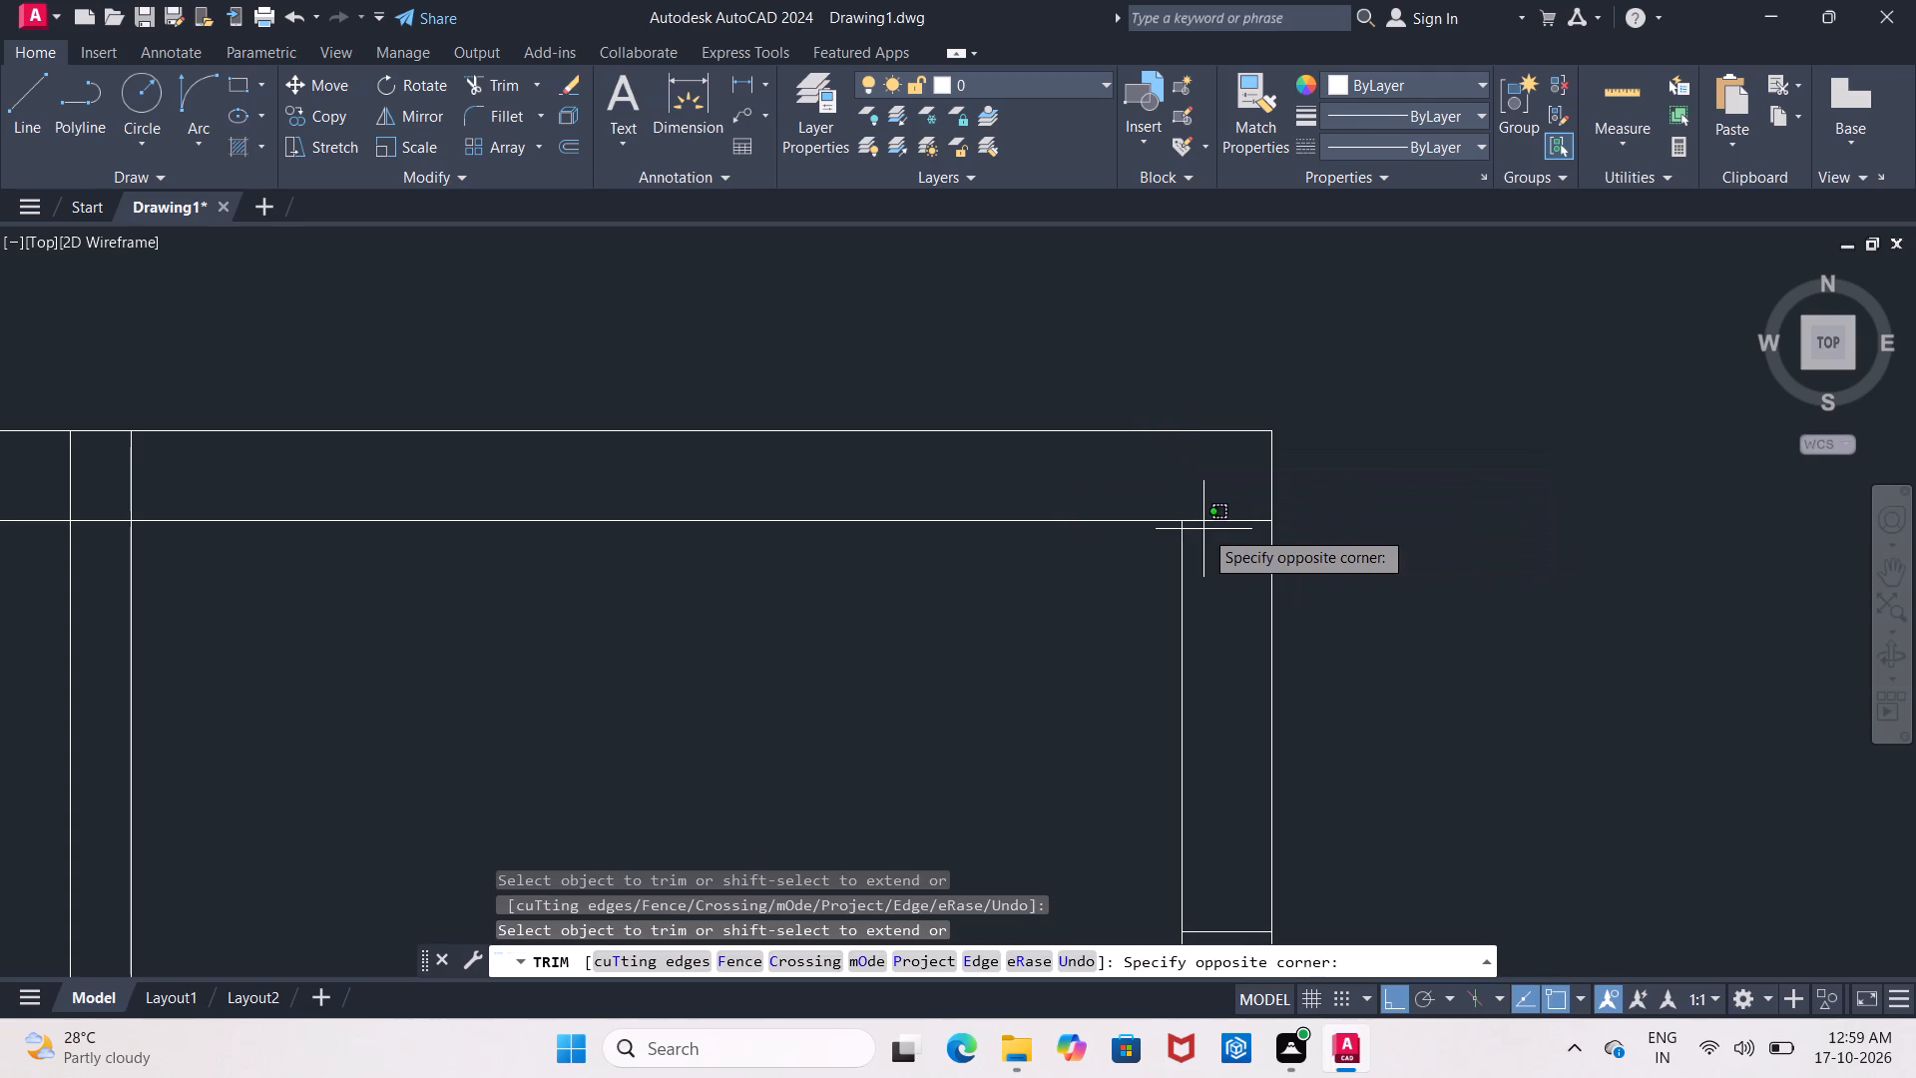
left_click(1207, 515)
scroll(1207, 515, "down", 2)
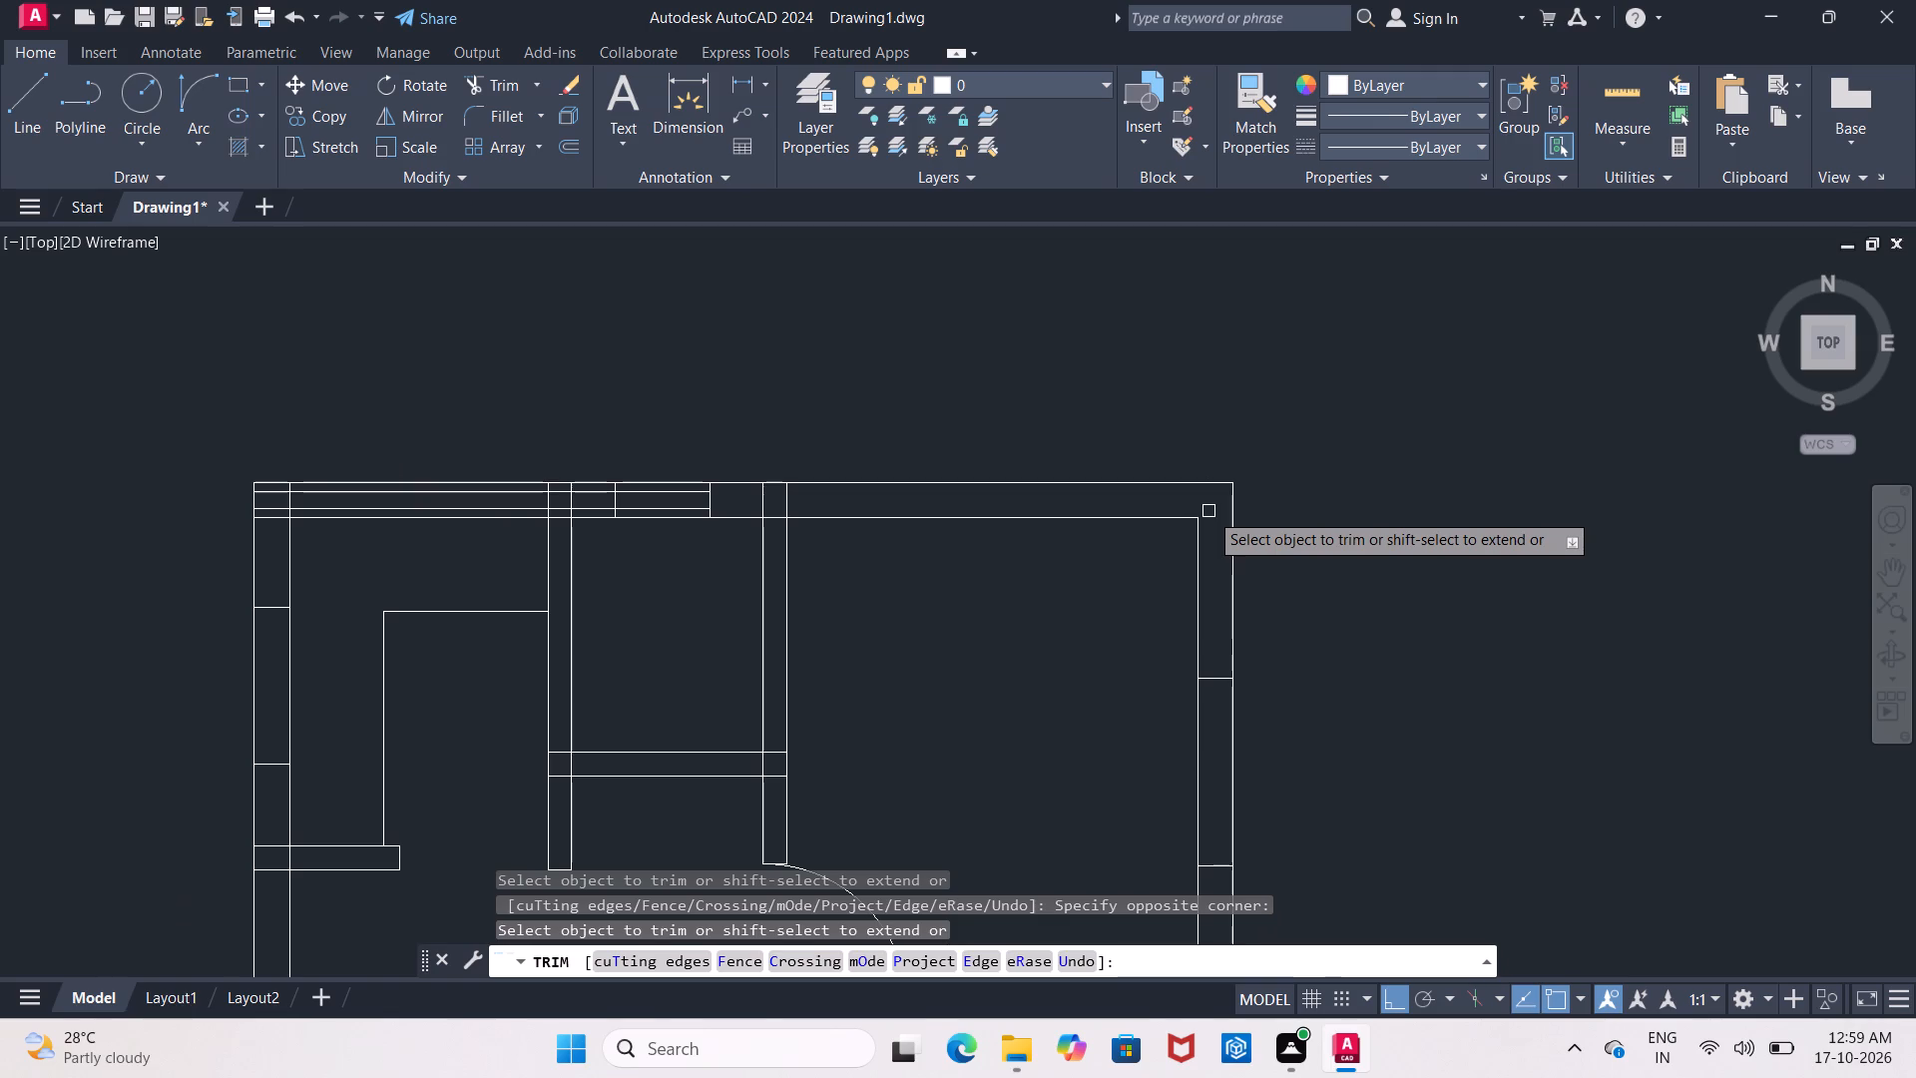
middle_click_drag(1213, 654, 1170, 503)
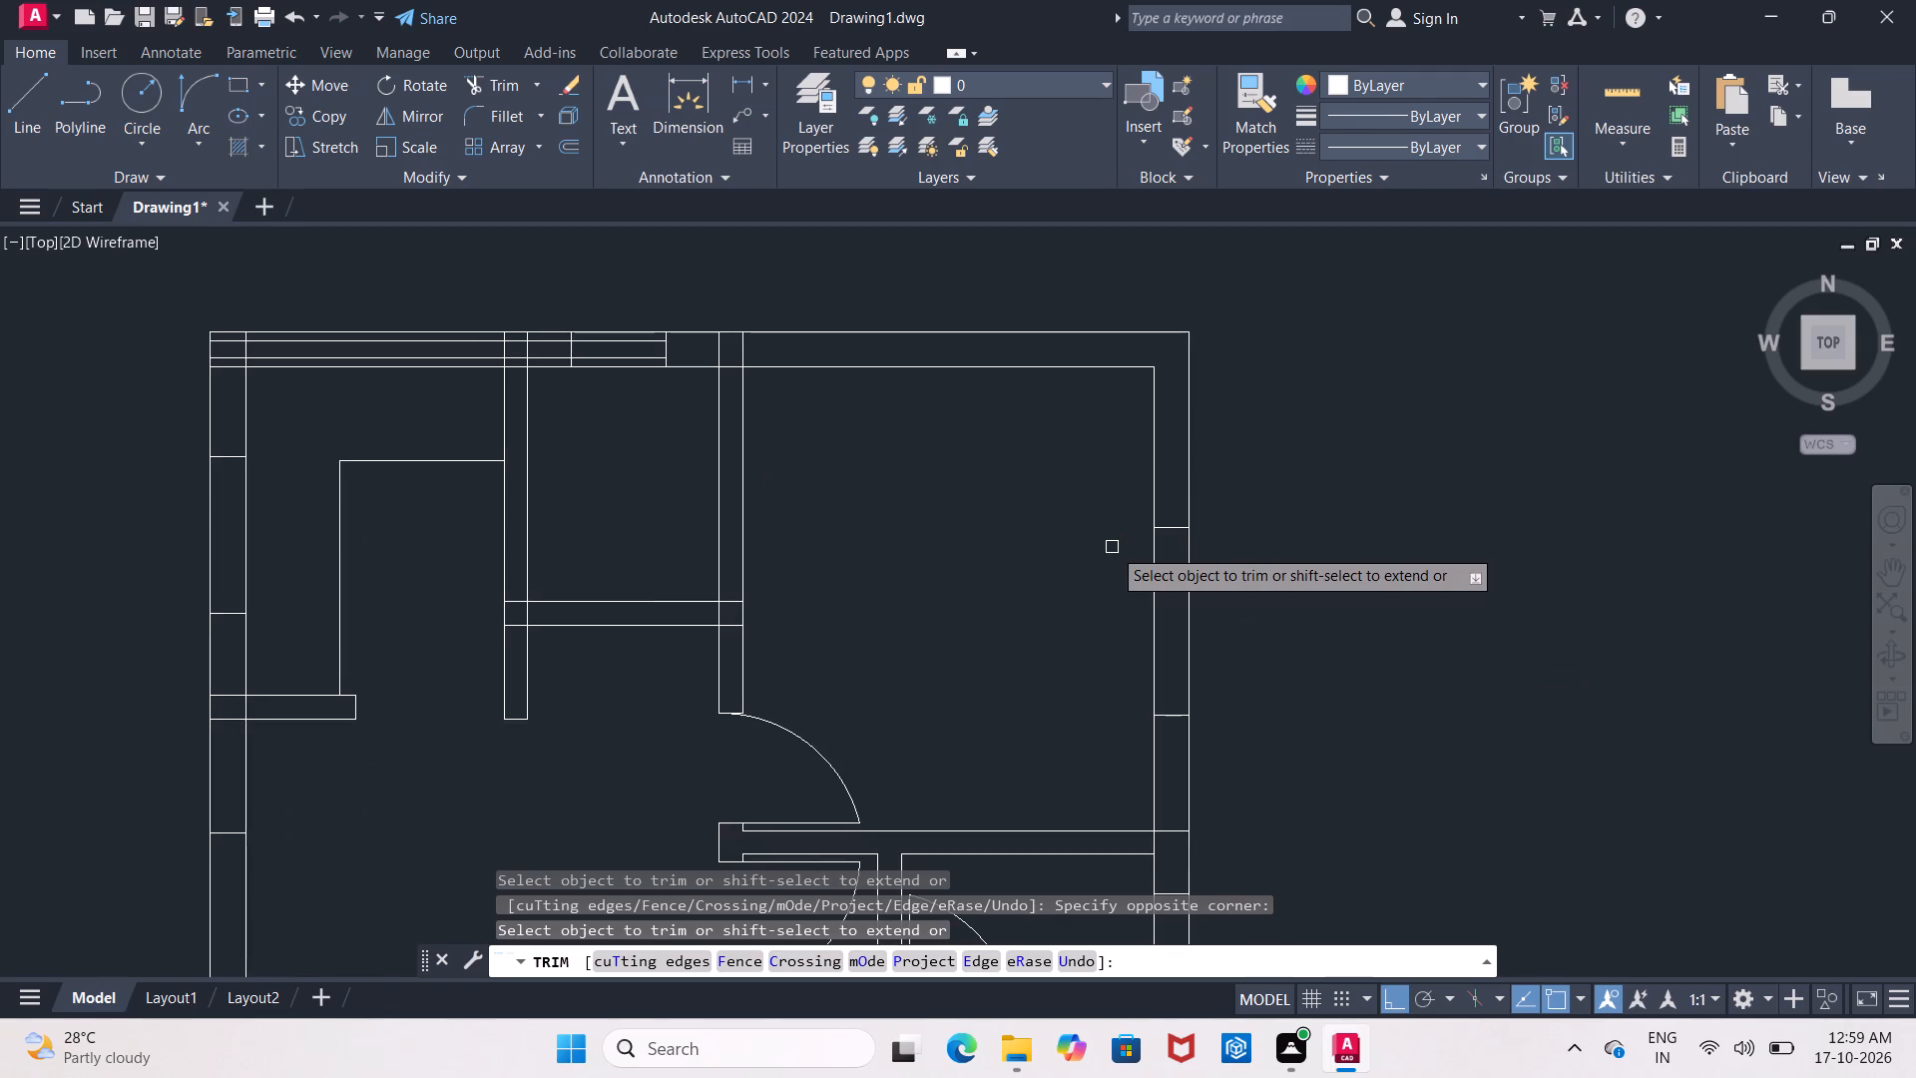
key("Escape")
Offset the inner and outer lines of the left plan's right exterior wall by 2.25" toward each other, inside the wall.
scroll(1112, 547, "up", 1)
middle_click_drag(1112, 547, 974, 533)
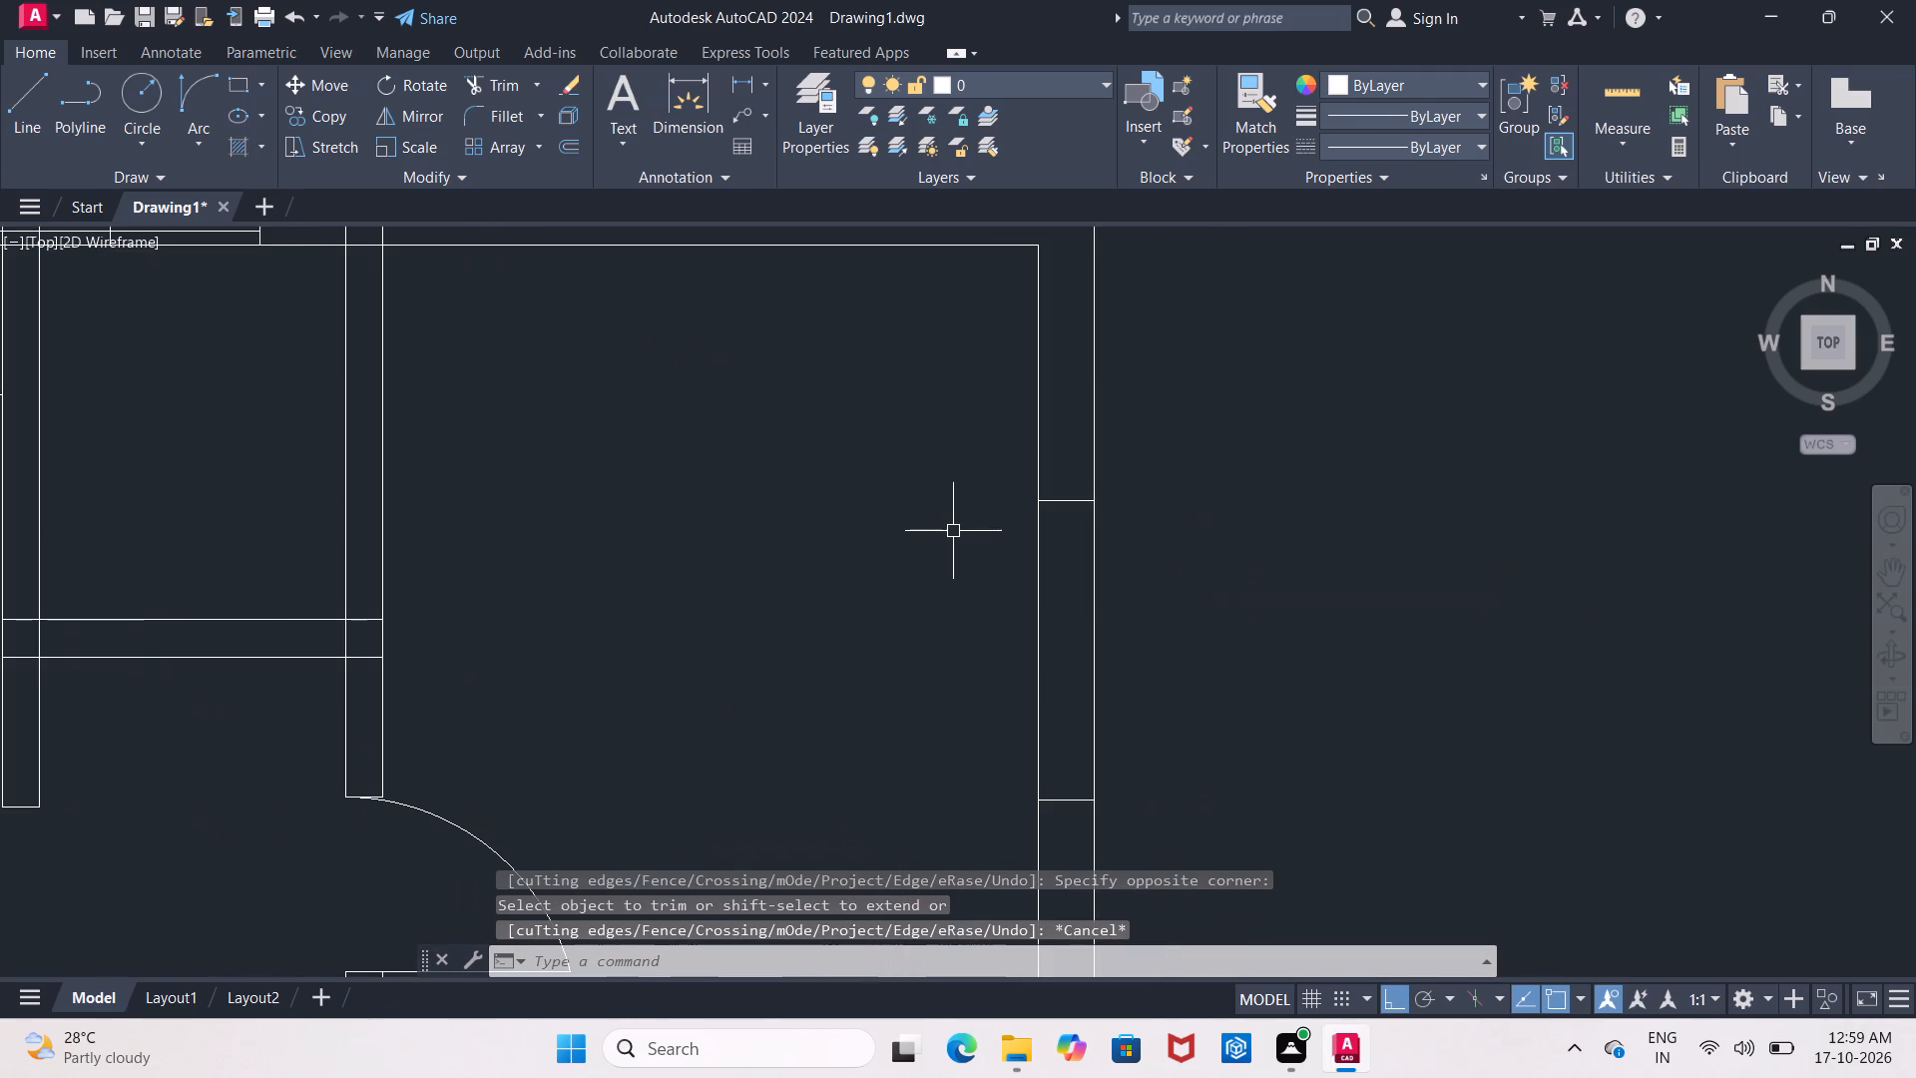
key("t")
key("Escape")
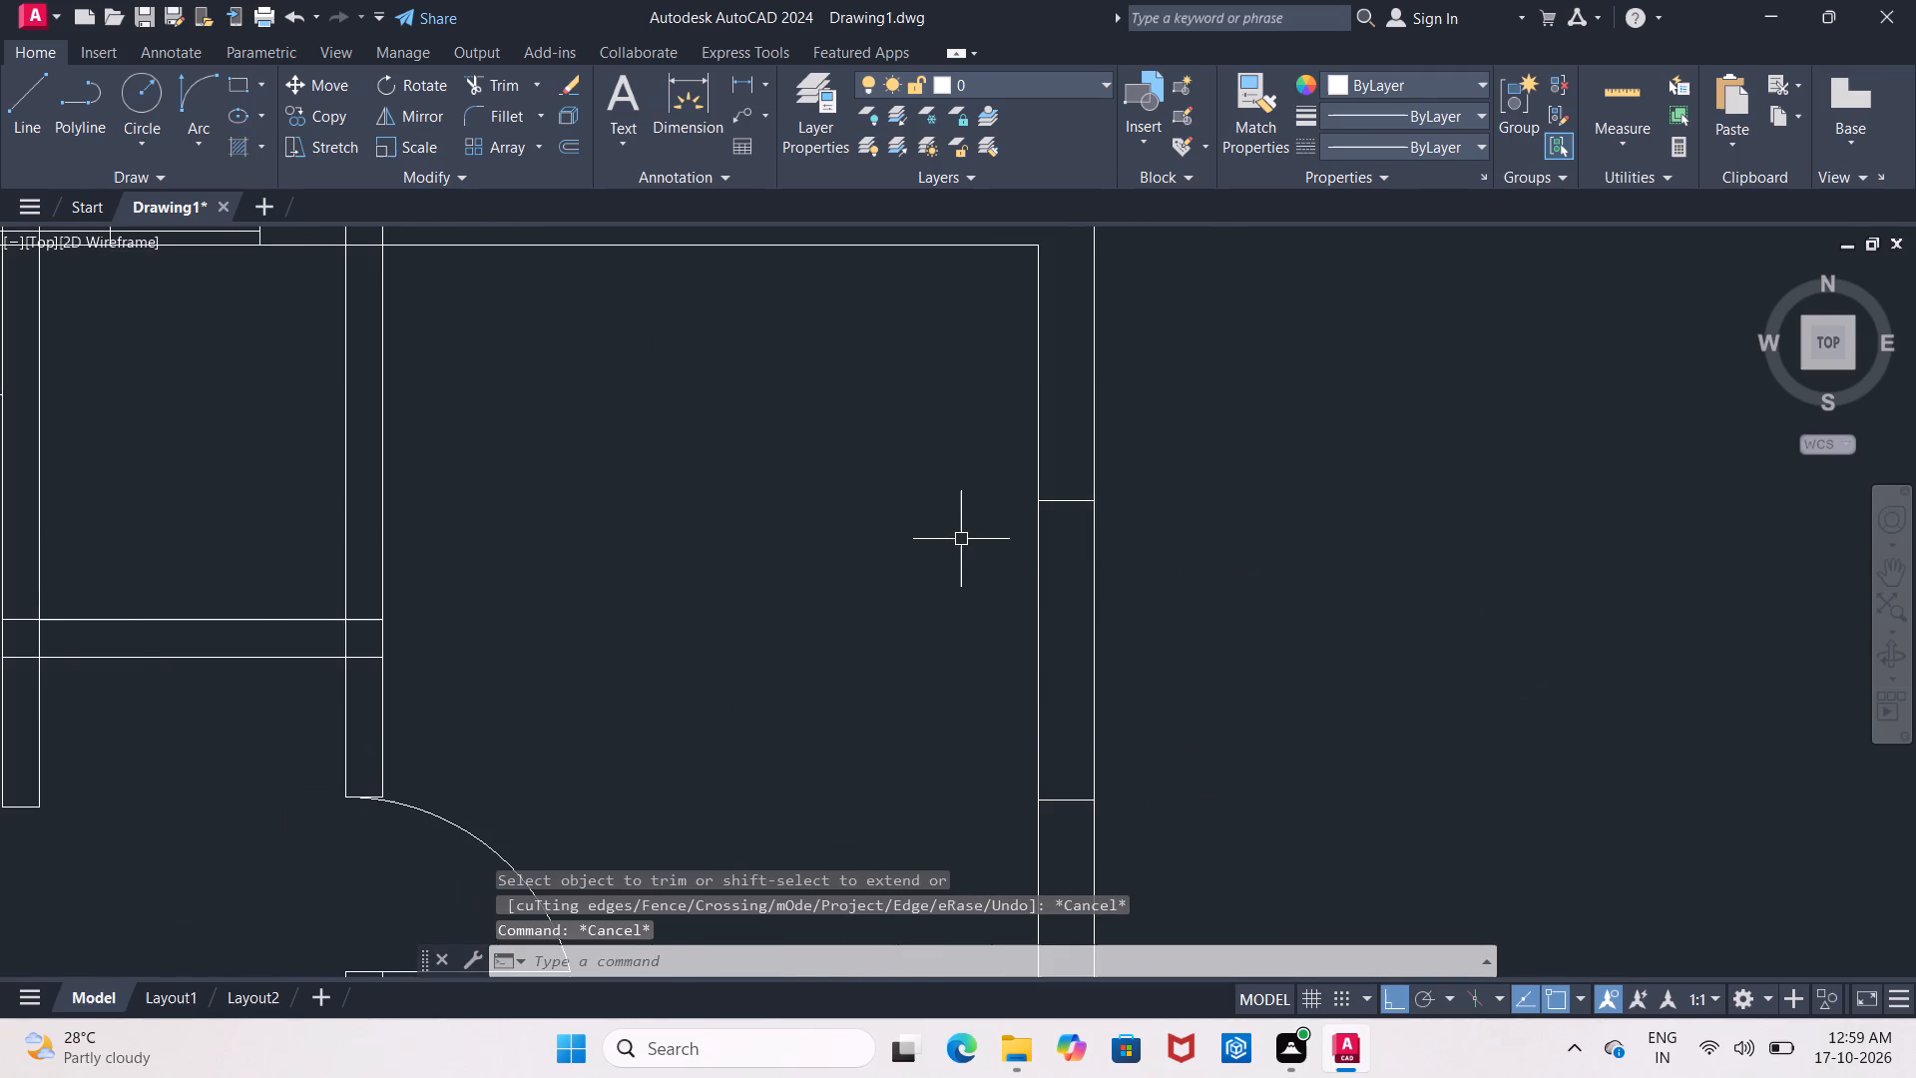
key("o")
key("Return")
type("2.25\"")
key("Return")
scroll(961, 539, "up", 1)
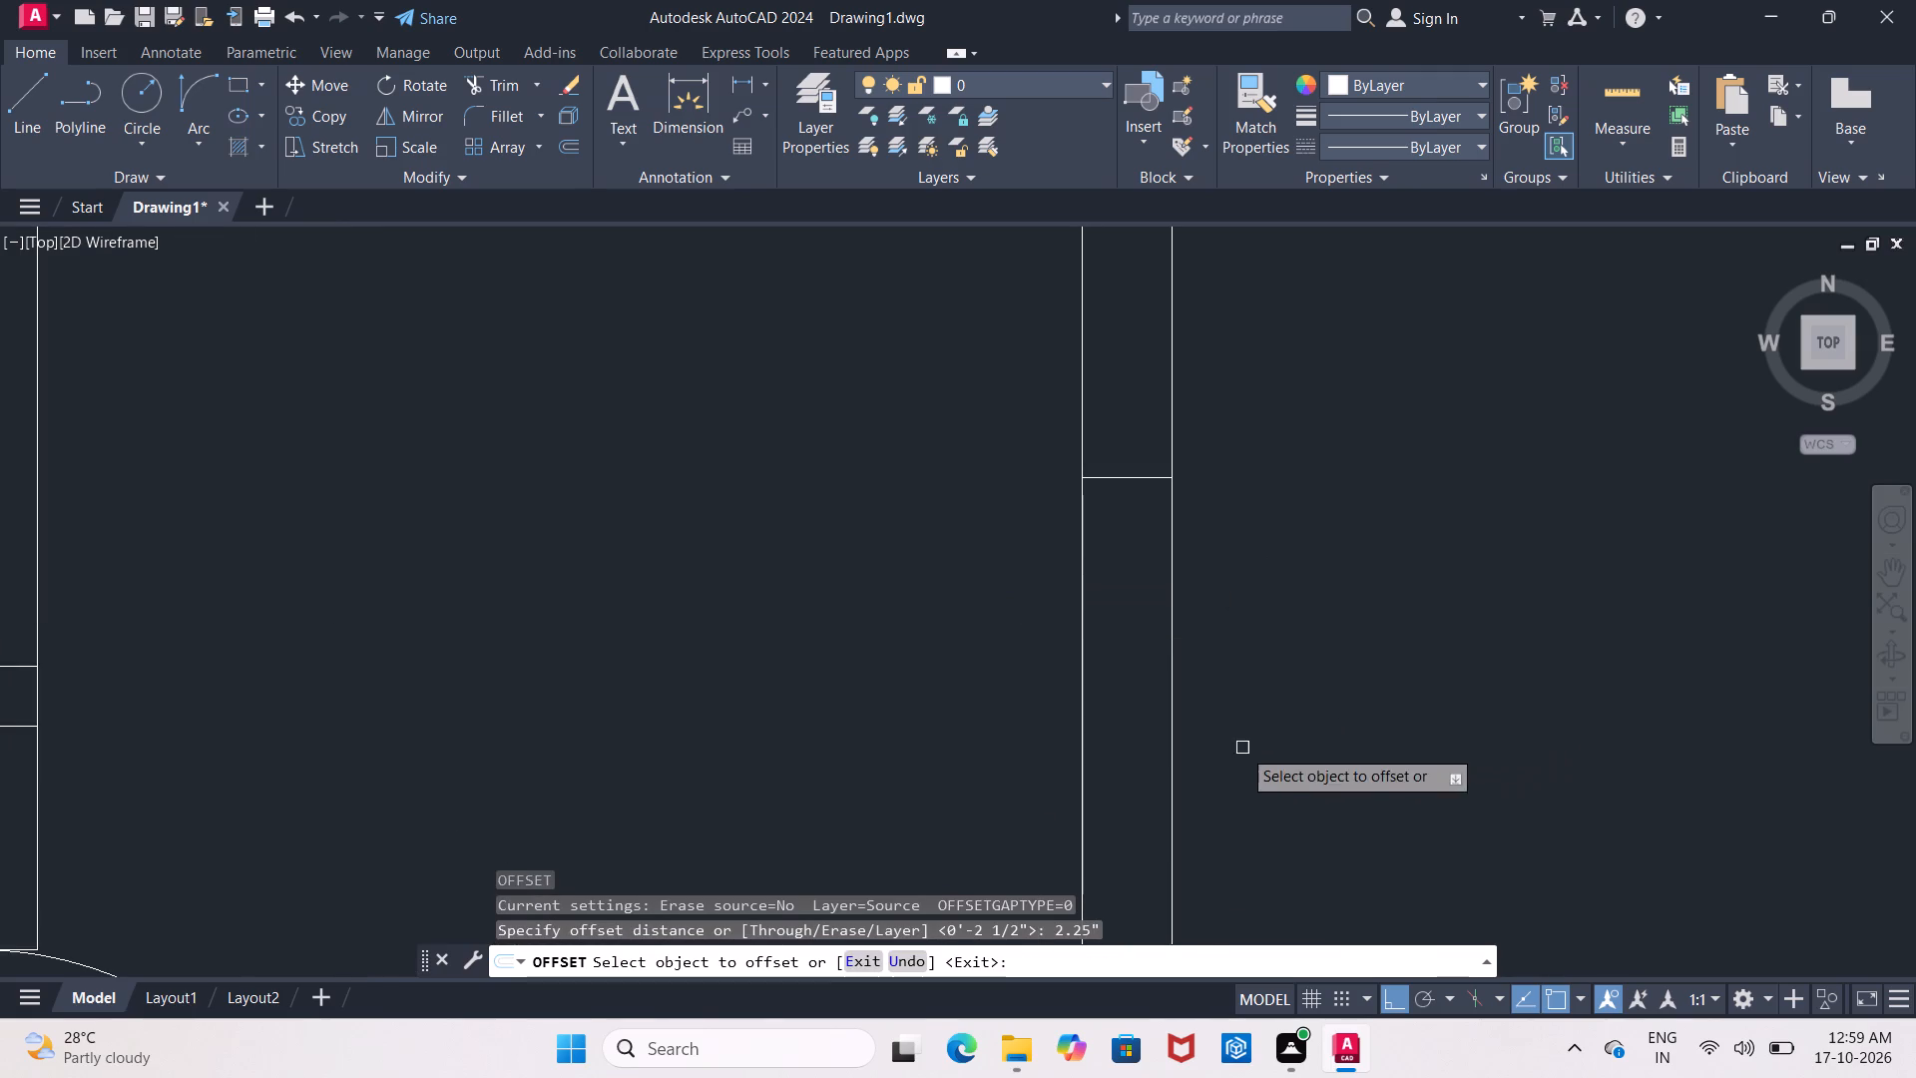
scroll(1237, 731, "down", 2)
middle_click_drag(1237, 730, 1142, 555)
left_click(1083, 565)
left_click(1100, 566)
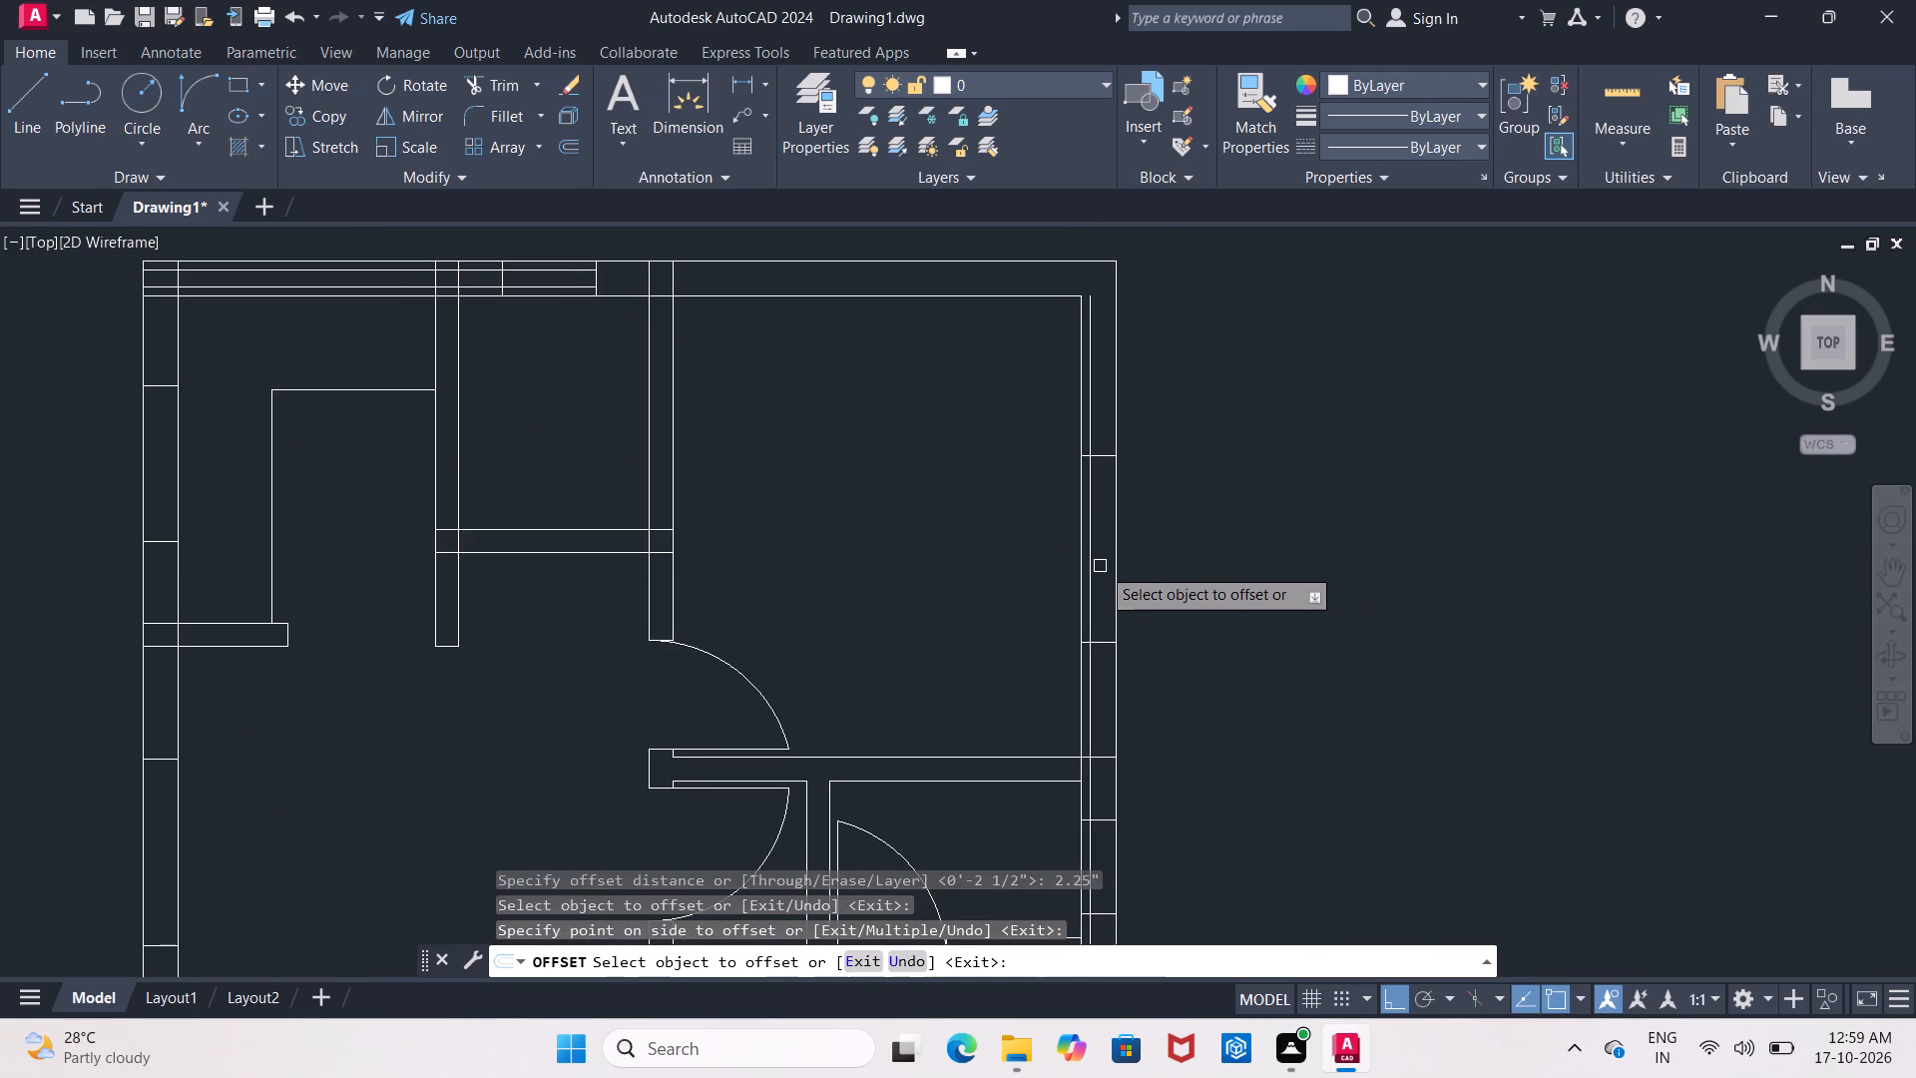
scroll(1102, 567, "up", 2)
left_click(1126, 568)
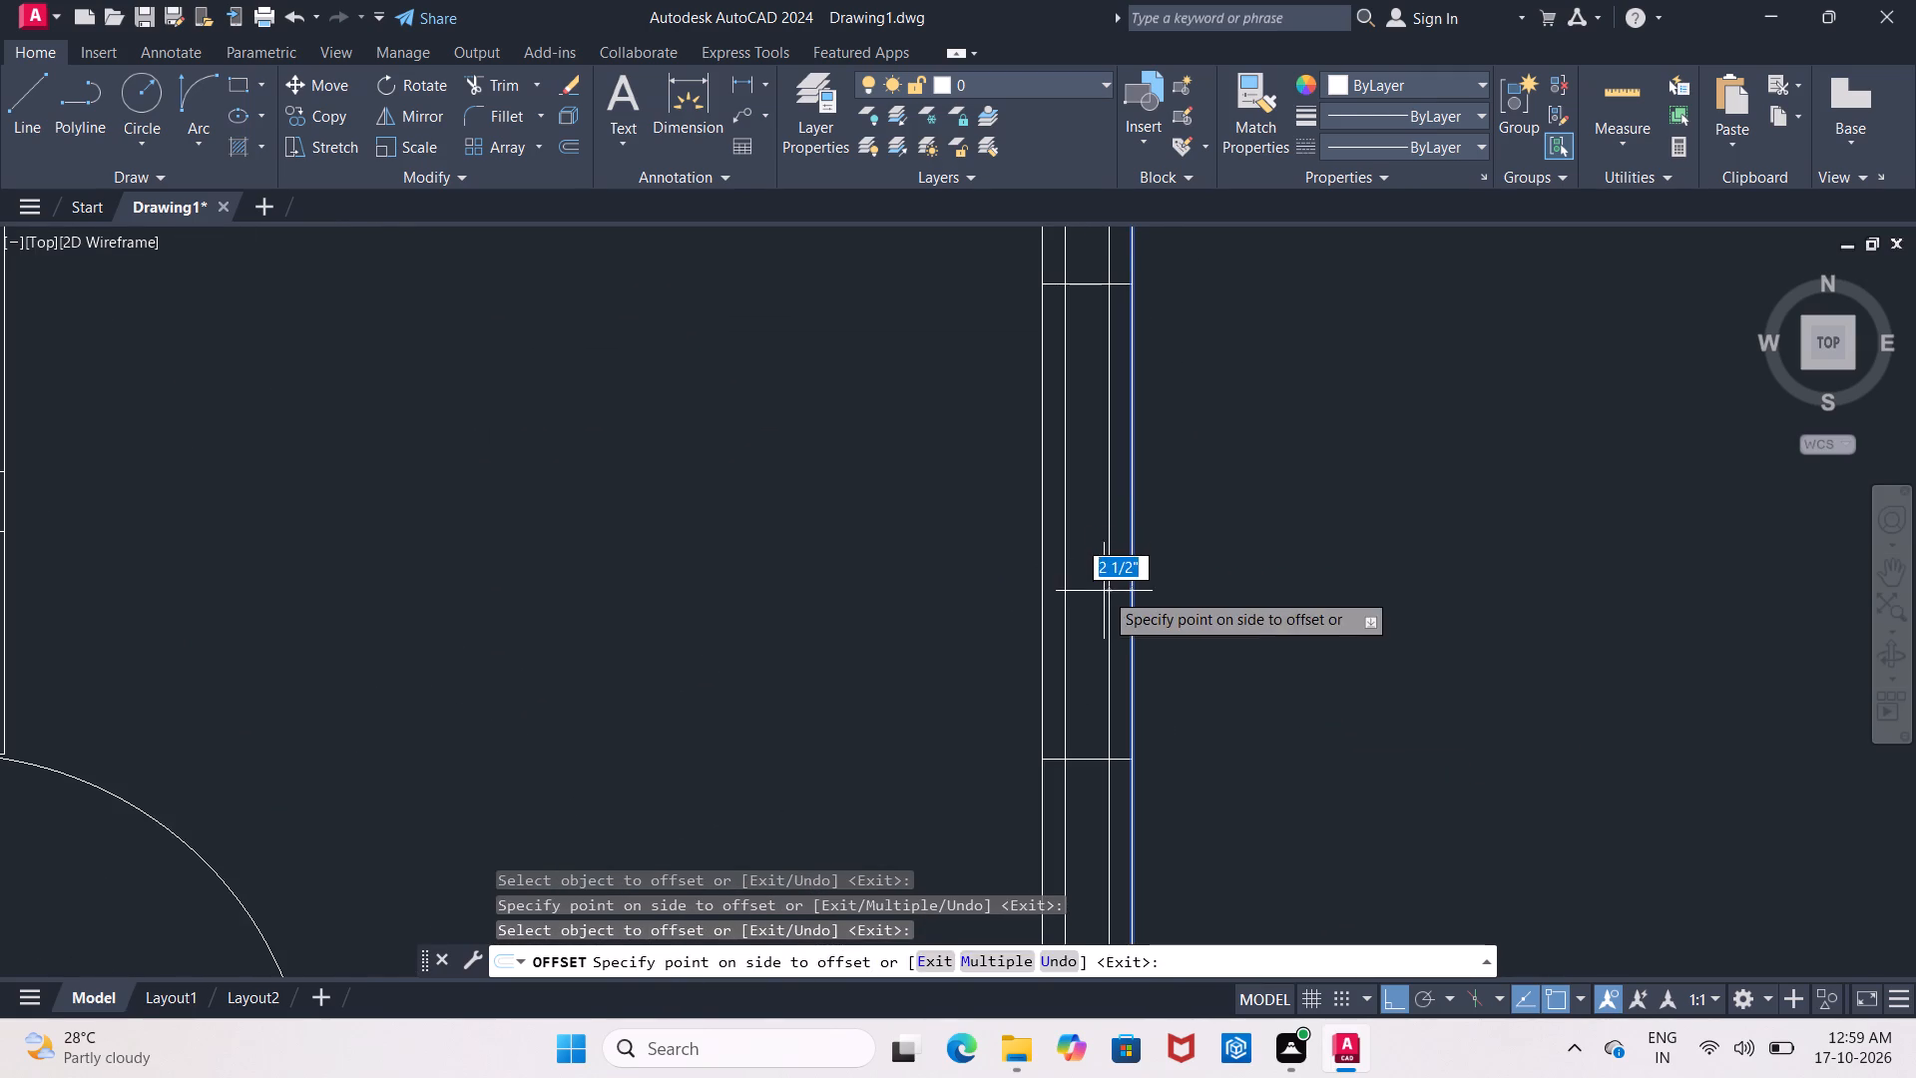
left_click(1090, 591)
key("Escape")
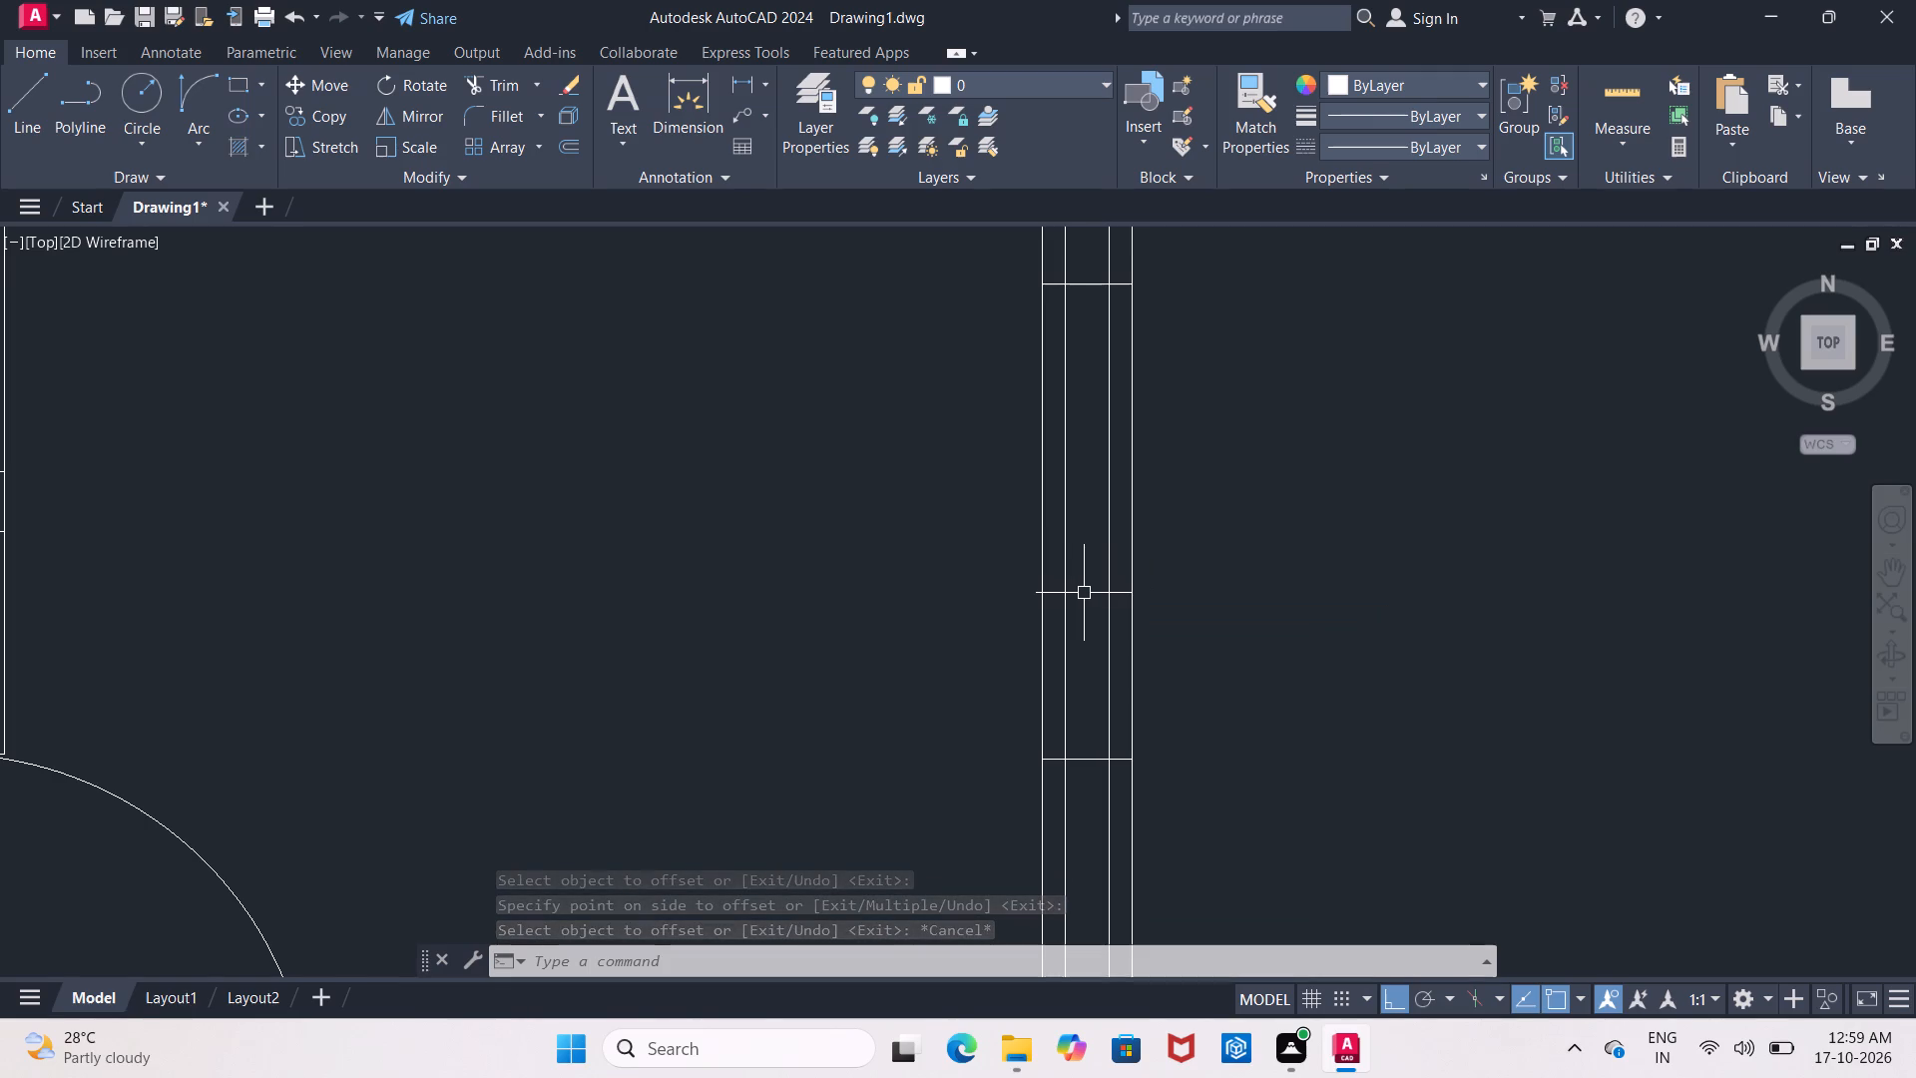
Trim the two new lines in the right exterior wall above the upper-right room's opening.
scroll(1084, 593, "up", 1)
middle_click_drag(1084, 593, 971, 648)
scroll(1084, 593, "down", 1)
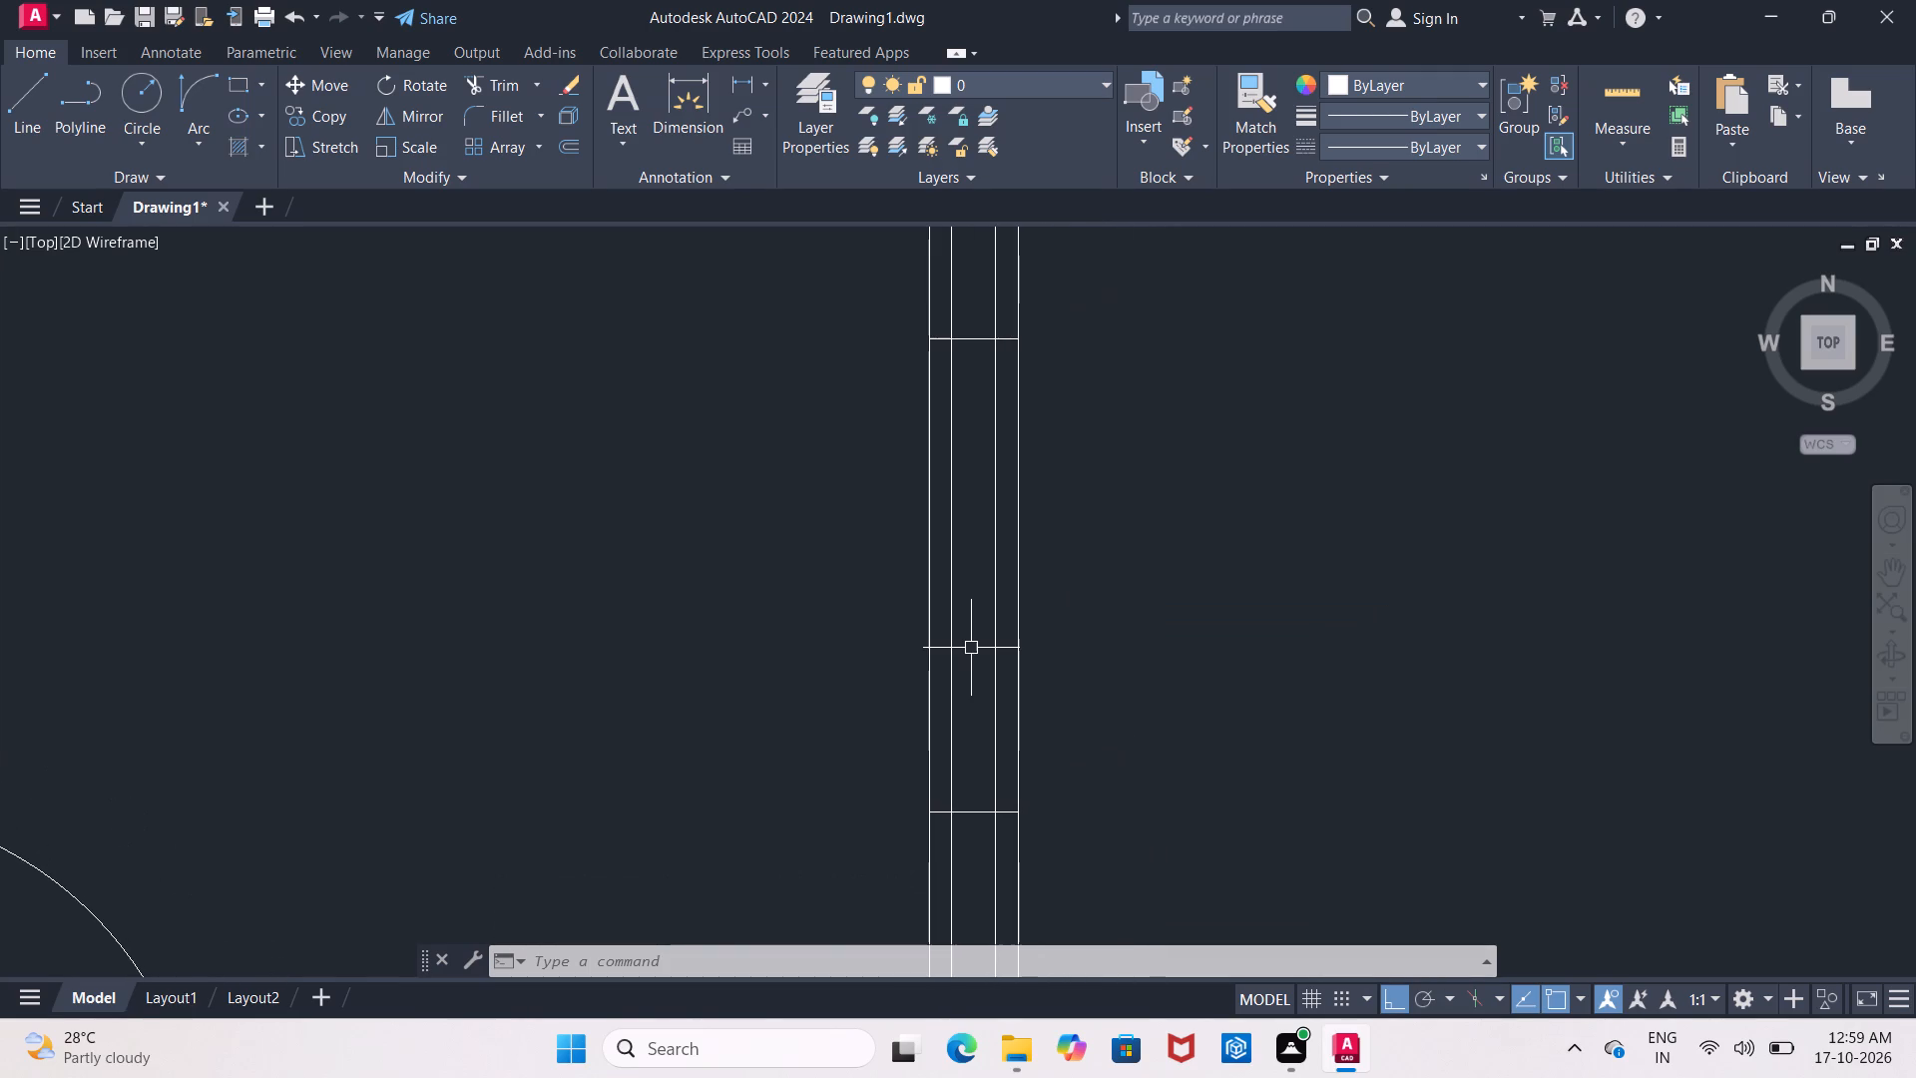
key("Escape")
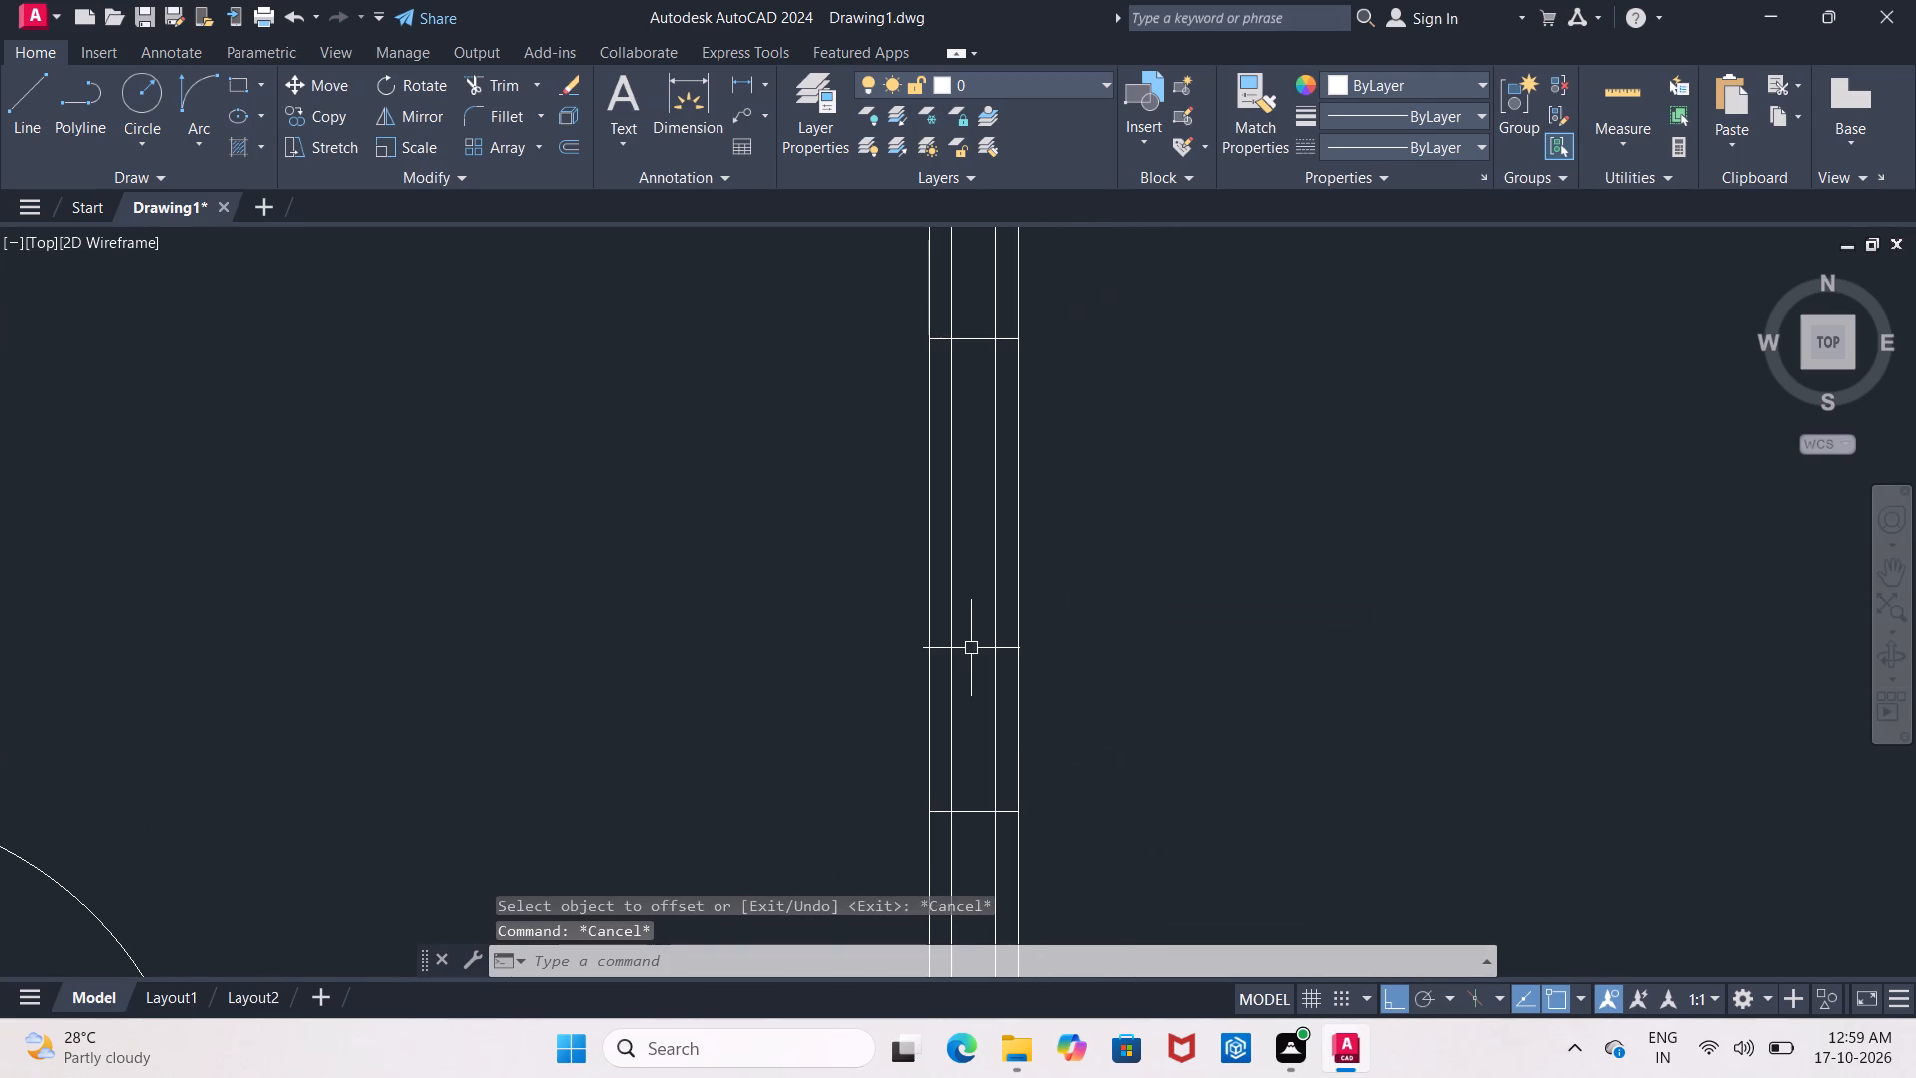
type("tr")
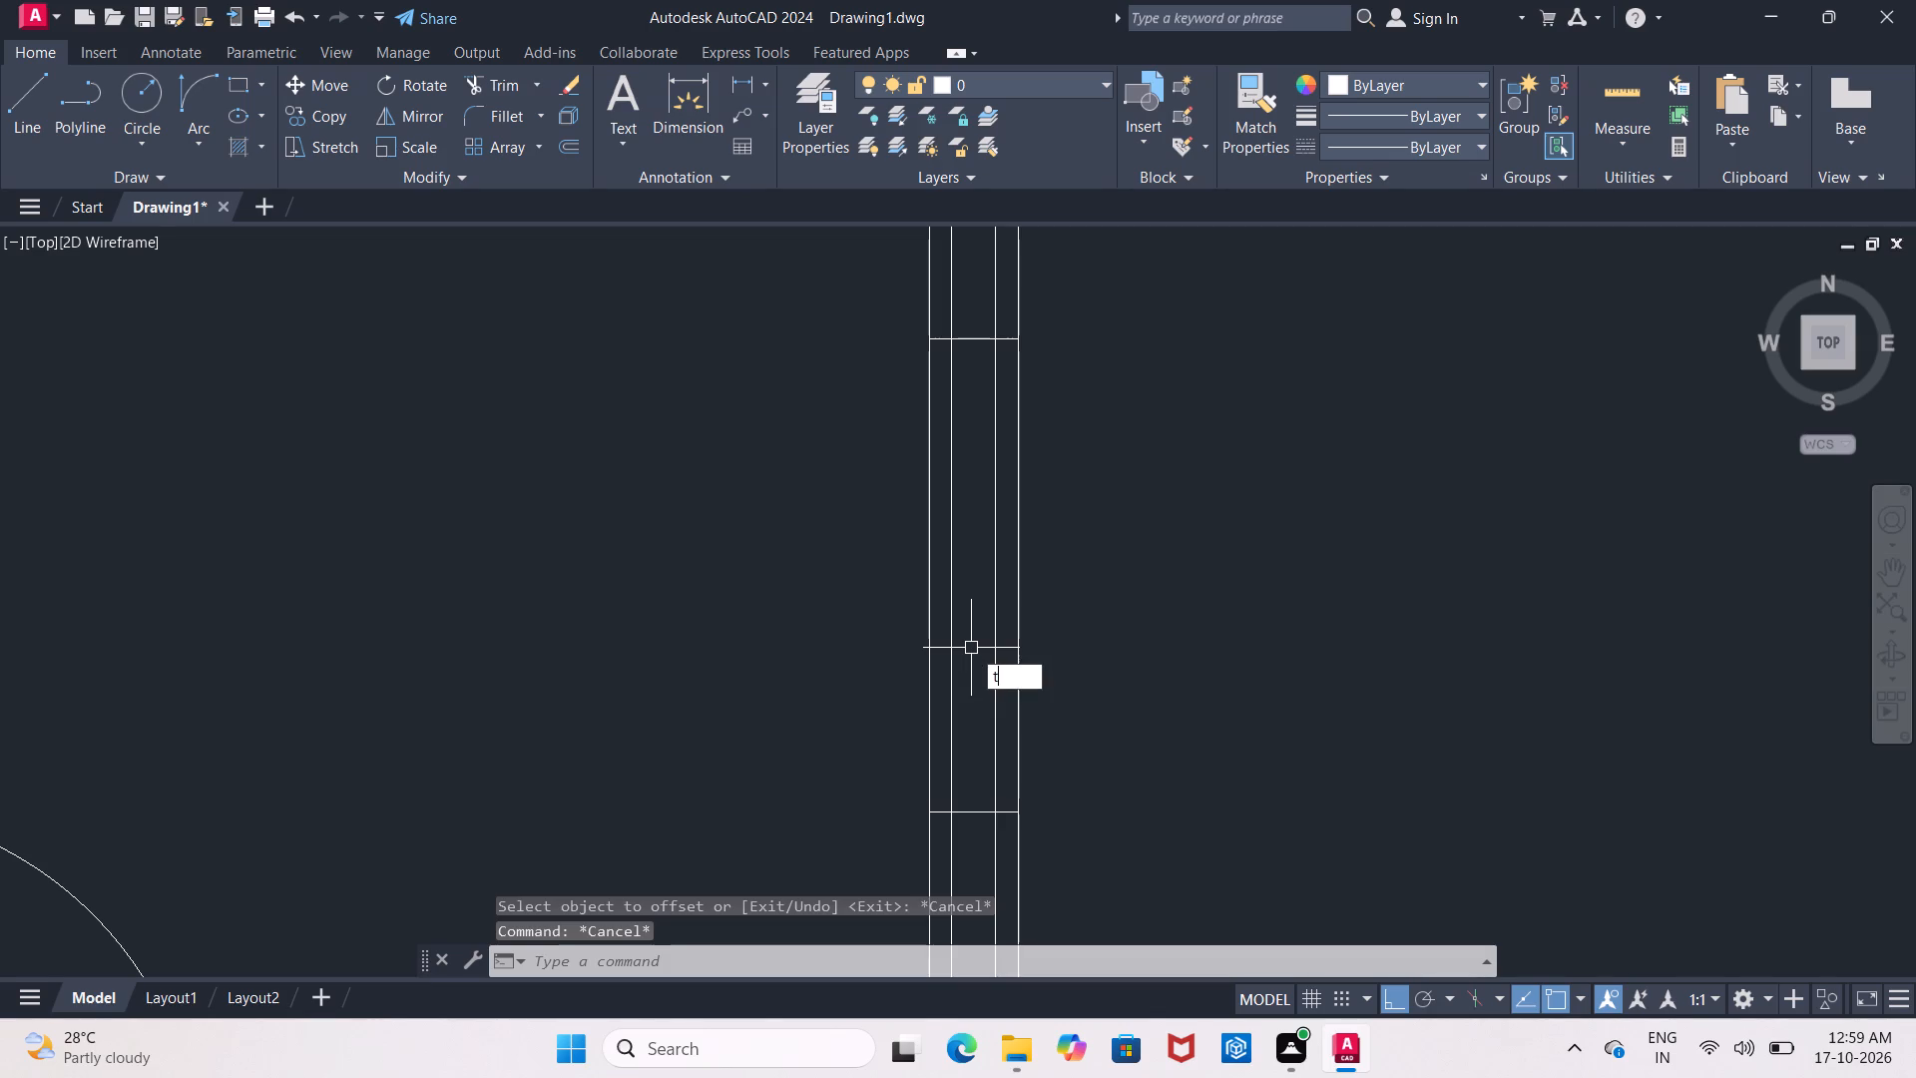
key("Return")
key("Return")
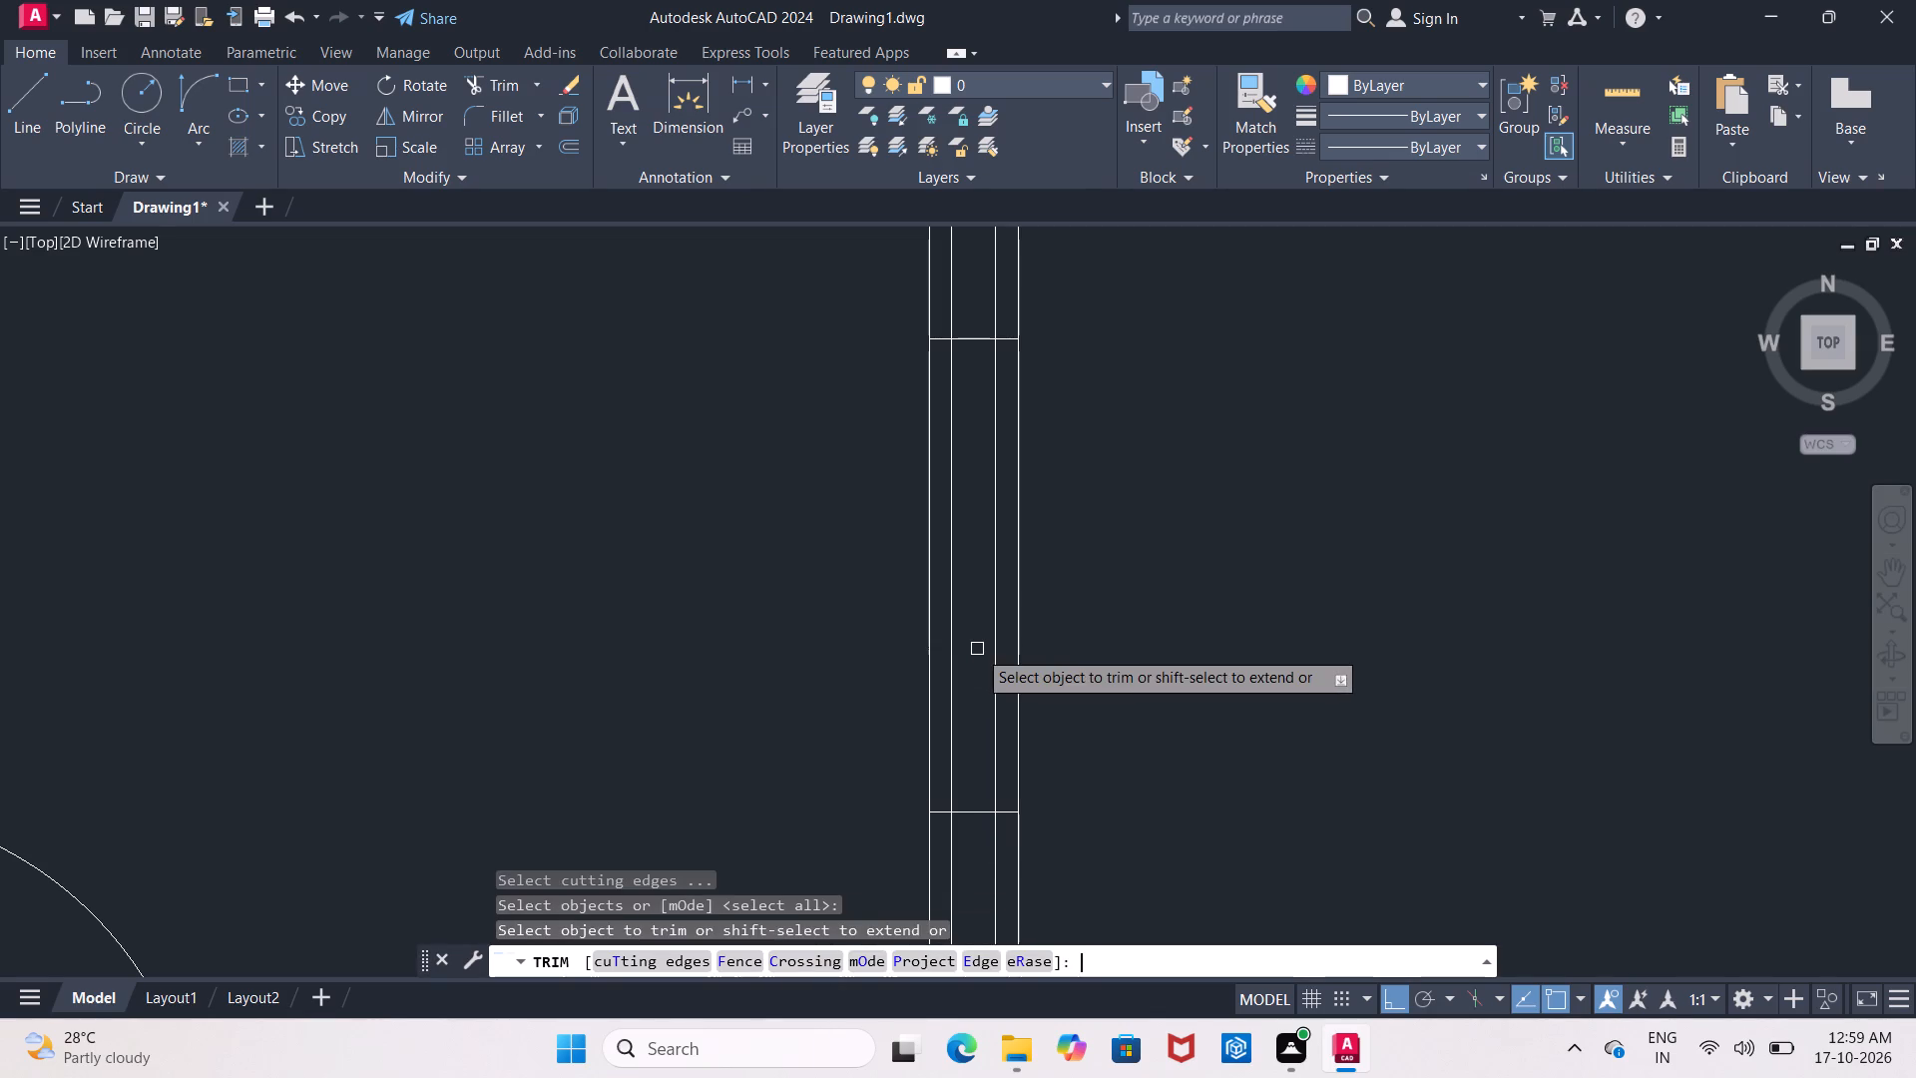
middle_click_drag(904, 352, 810, 569)
left_click(847, 488)
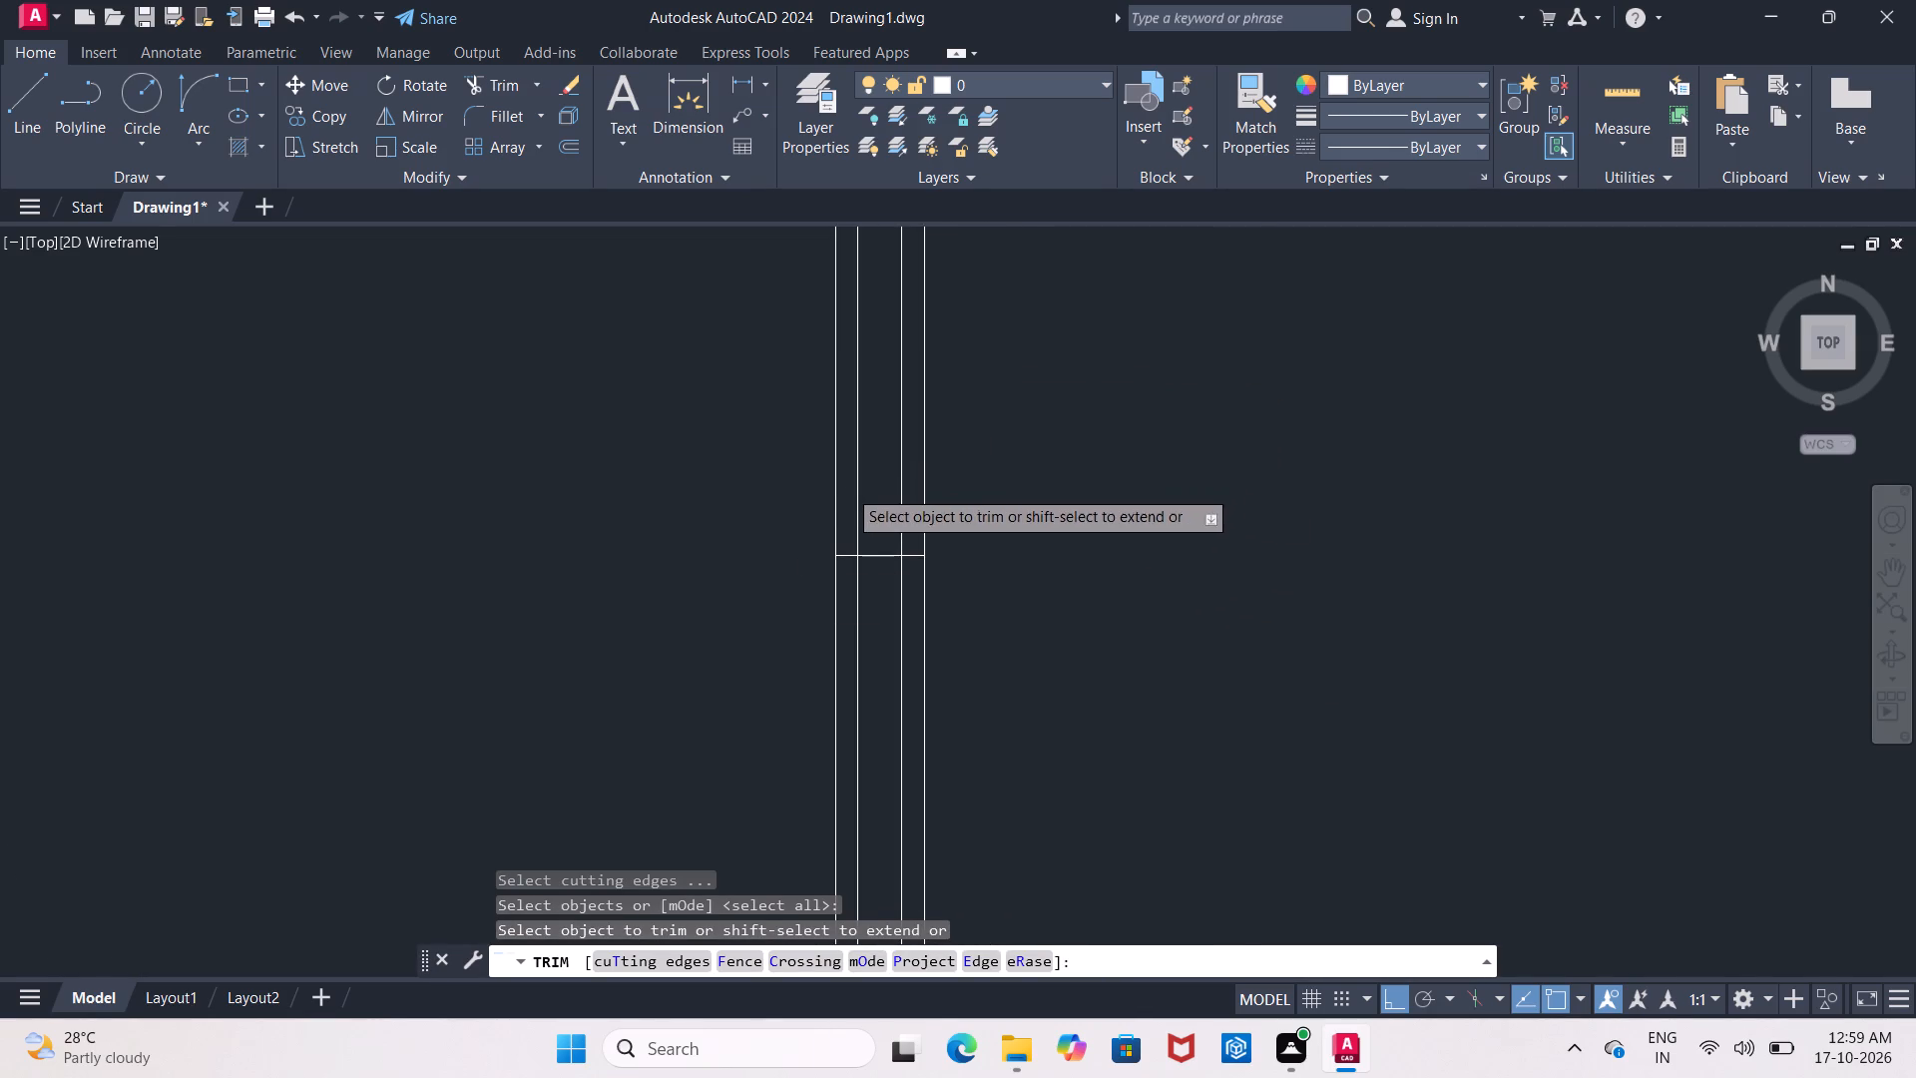
left_click(853, 488)
left_click(853, 488)
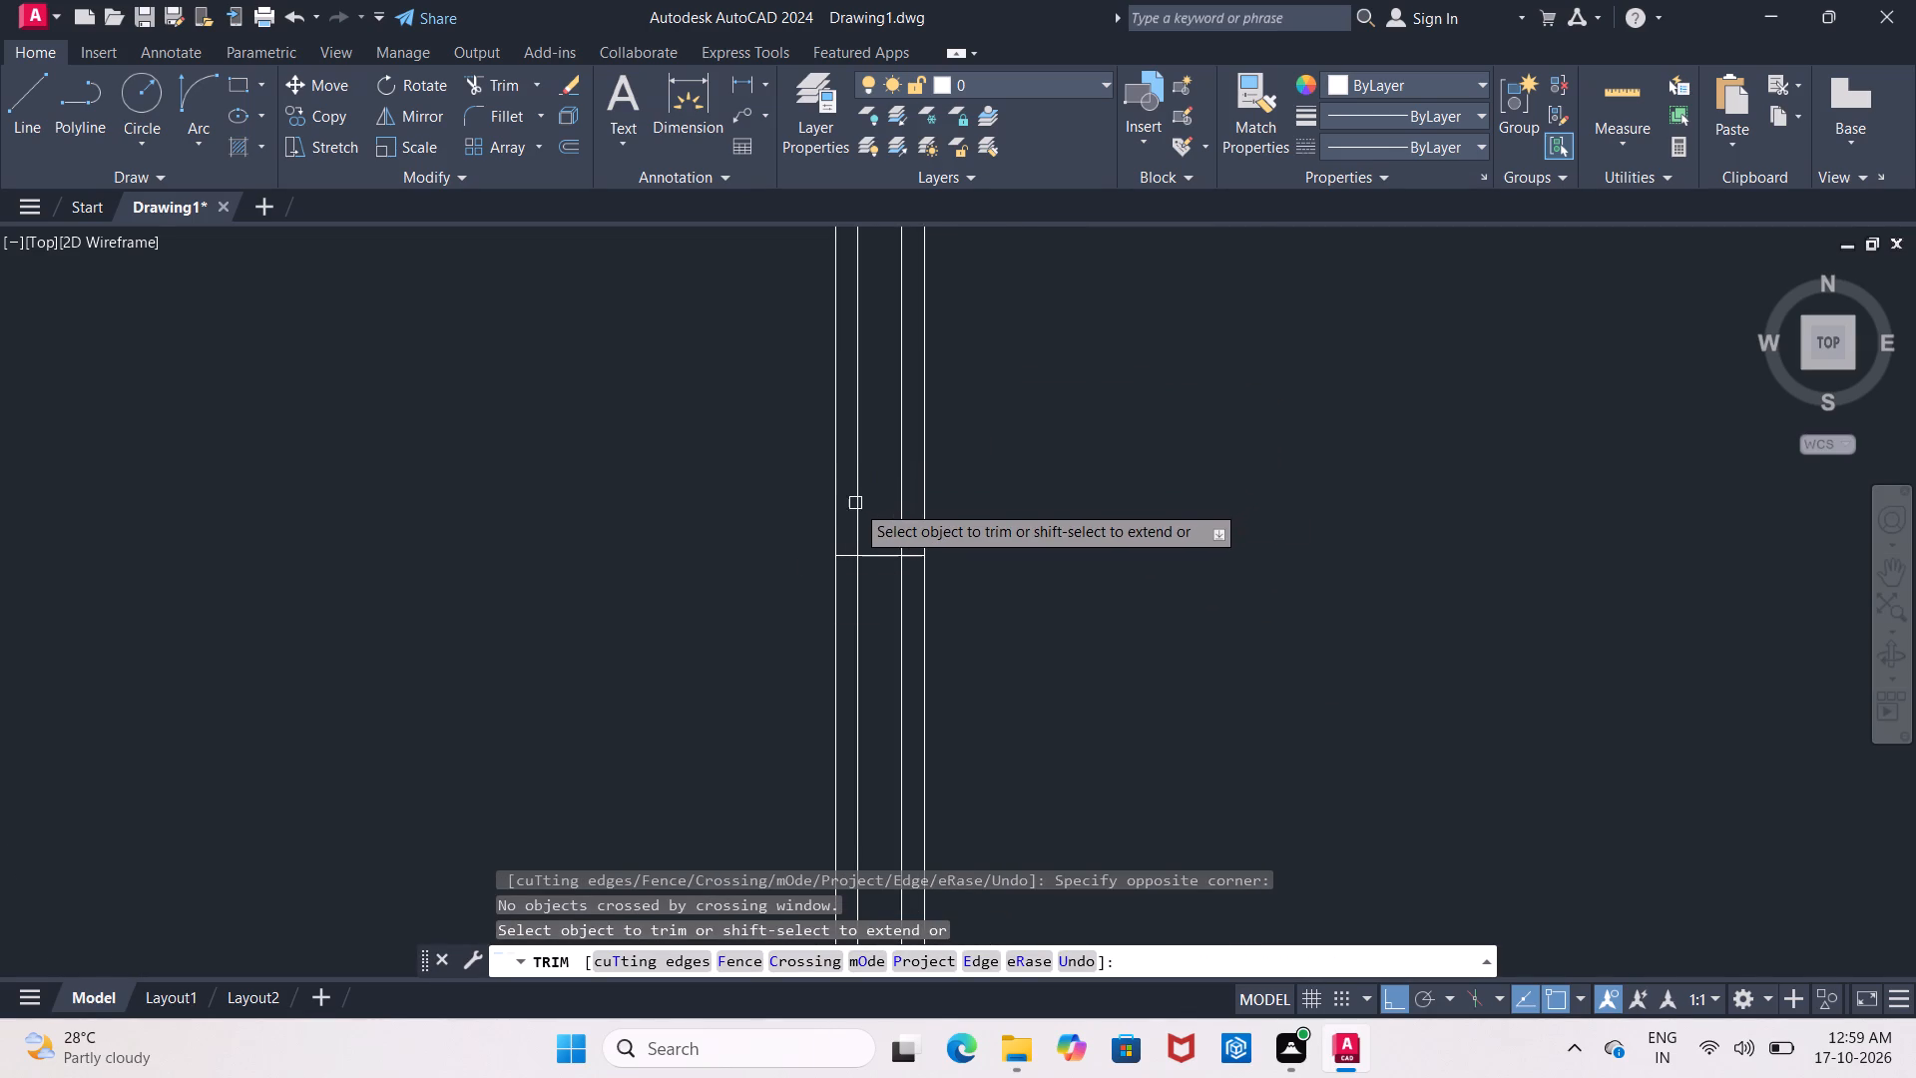
left_click(855, 503)
left_click(900, 500)
Trim the two new lines in the right wall between the upper-right room's opening and the small room's opening below it.
scroll(902, 500, "down", 3)
middle_click_drag(931, 604, 1011, 195)
scroll(975, 299, "up", 1)
middle_click_drag(975, 297, 891, 560)
scroll(904, 509, "up", 1)
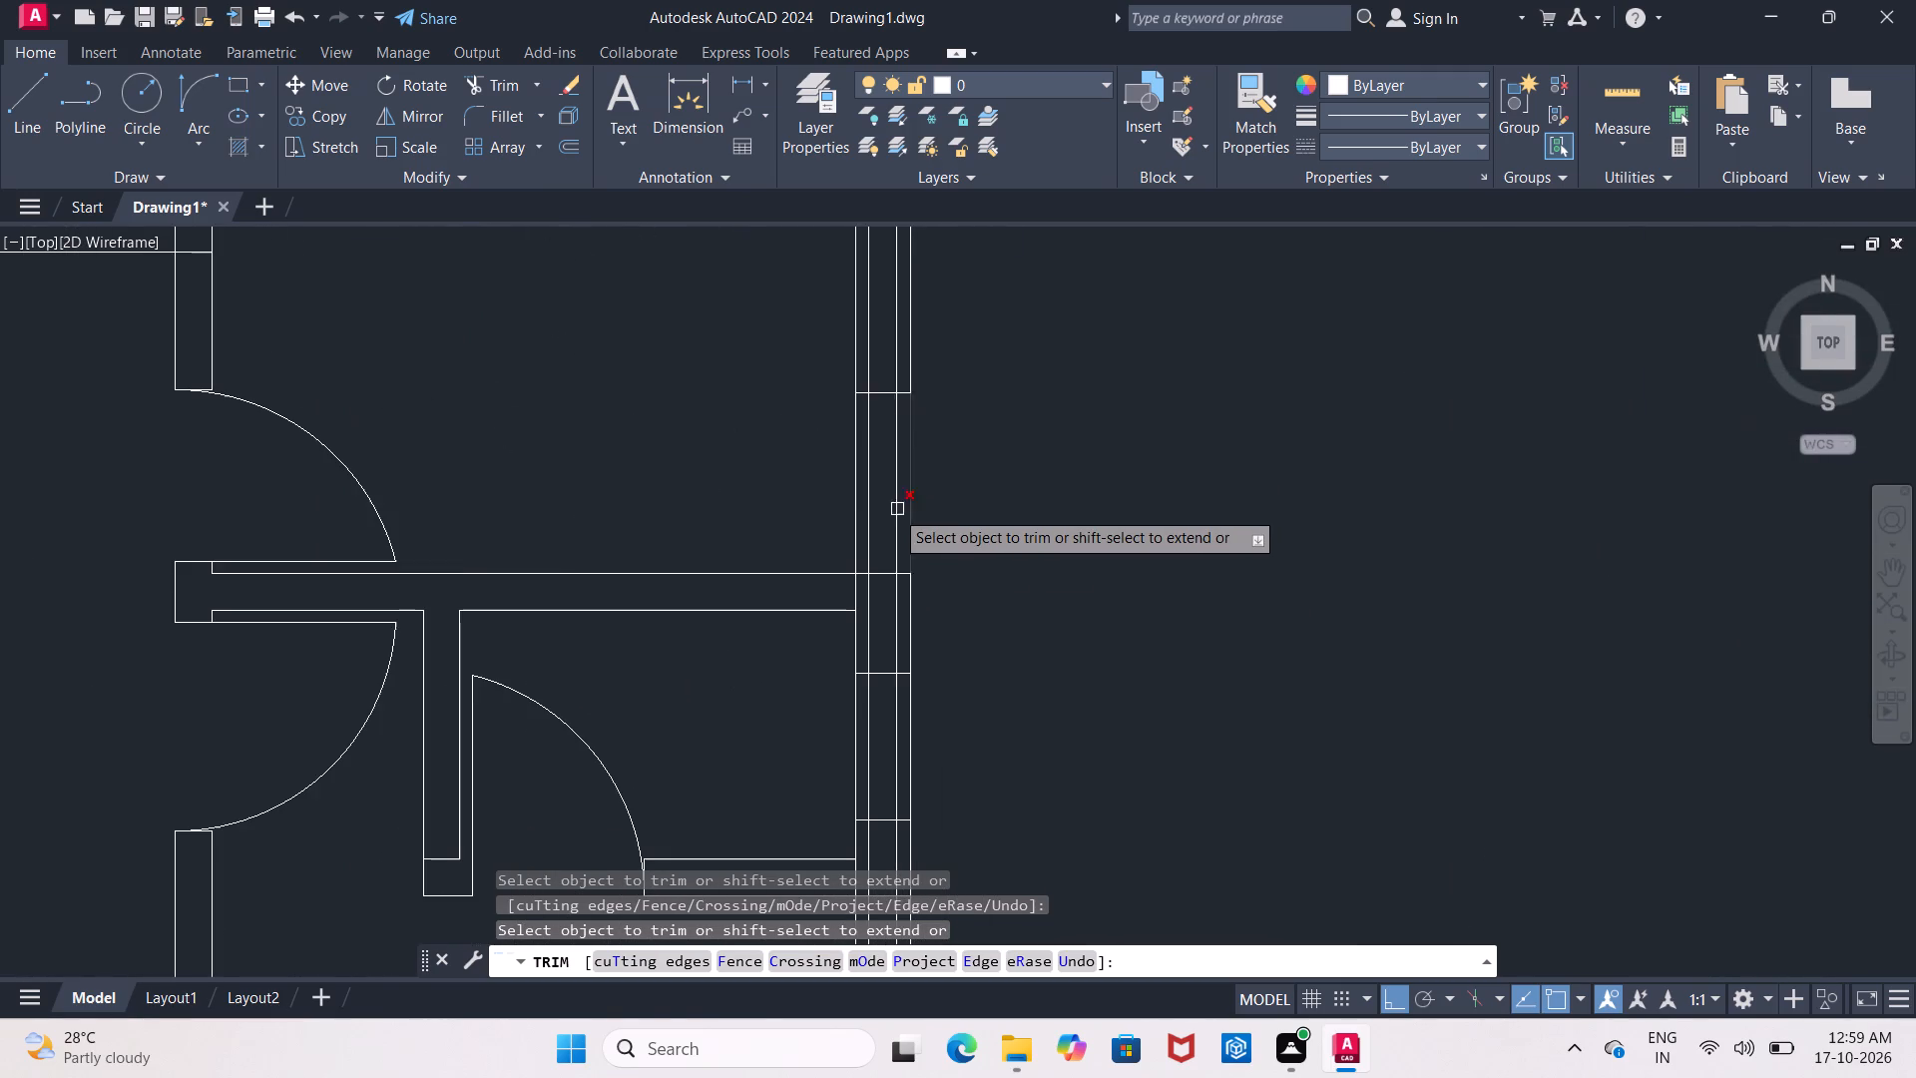
left_click(866, 504)
left_click(899, 488)
middle_click_drag(880, 529, 939, 256)
scroll(924, 353, "up", 2)
left_click(924, 353)
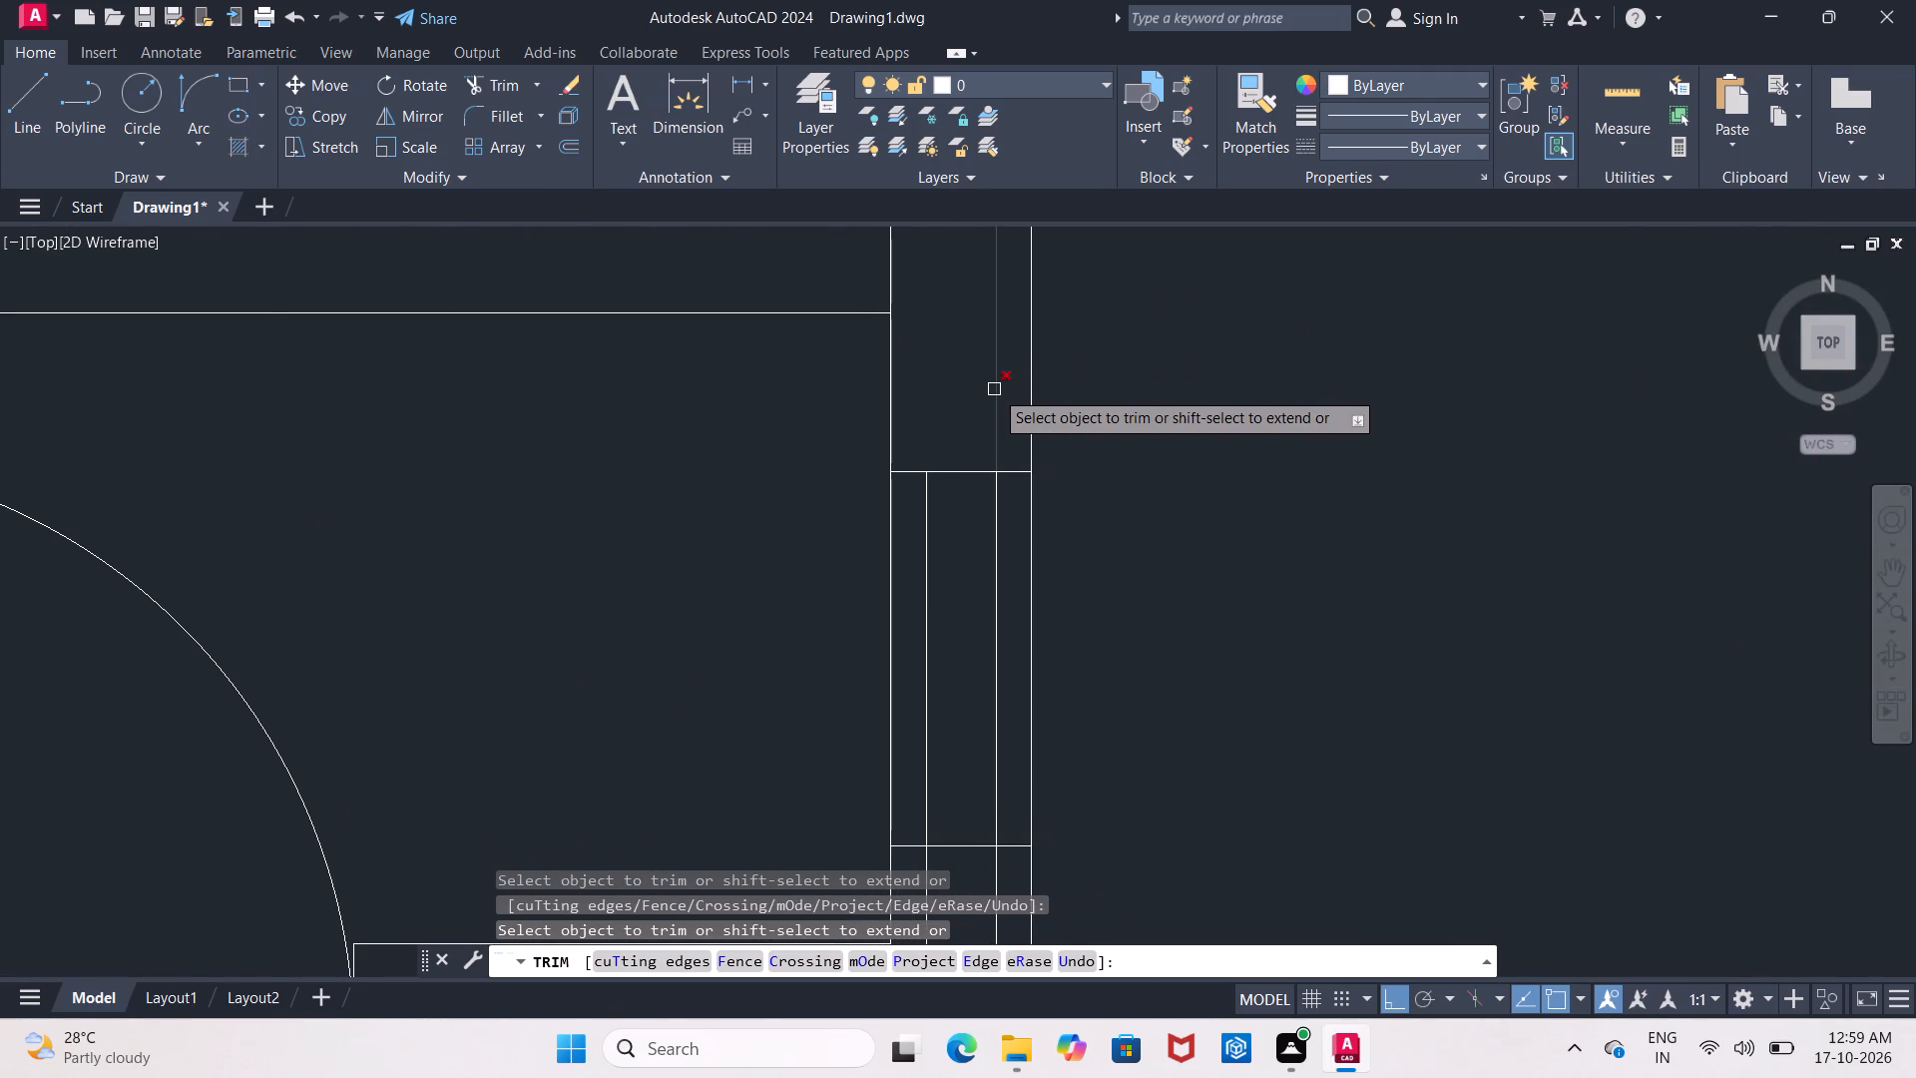
left_click(995, 389)
Trim the two new lines in the right wall between the small room's opening and the lower-right room's opening.
scroll(992, 389, "down", 2)
middle_click_drag(992, 389, 976, 267)
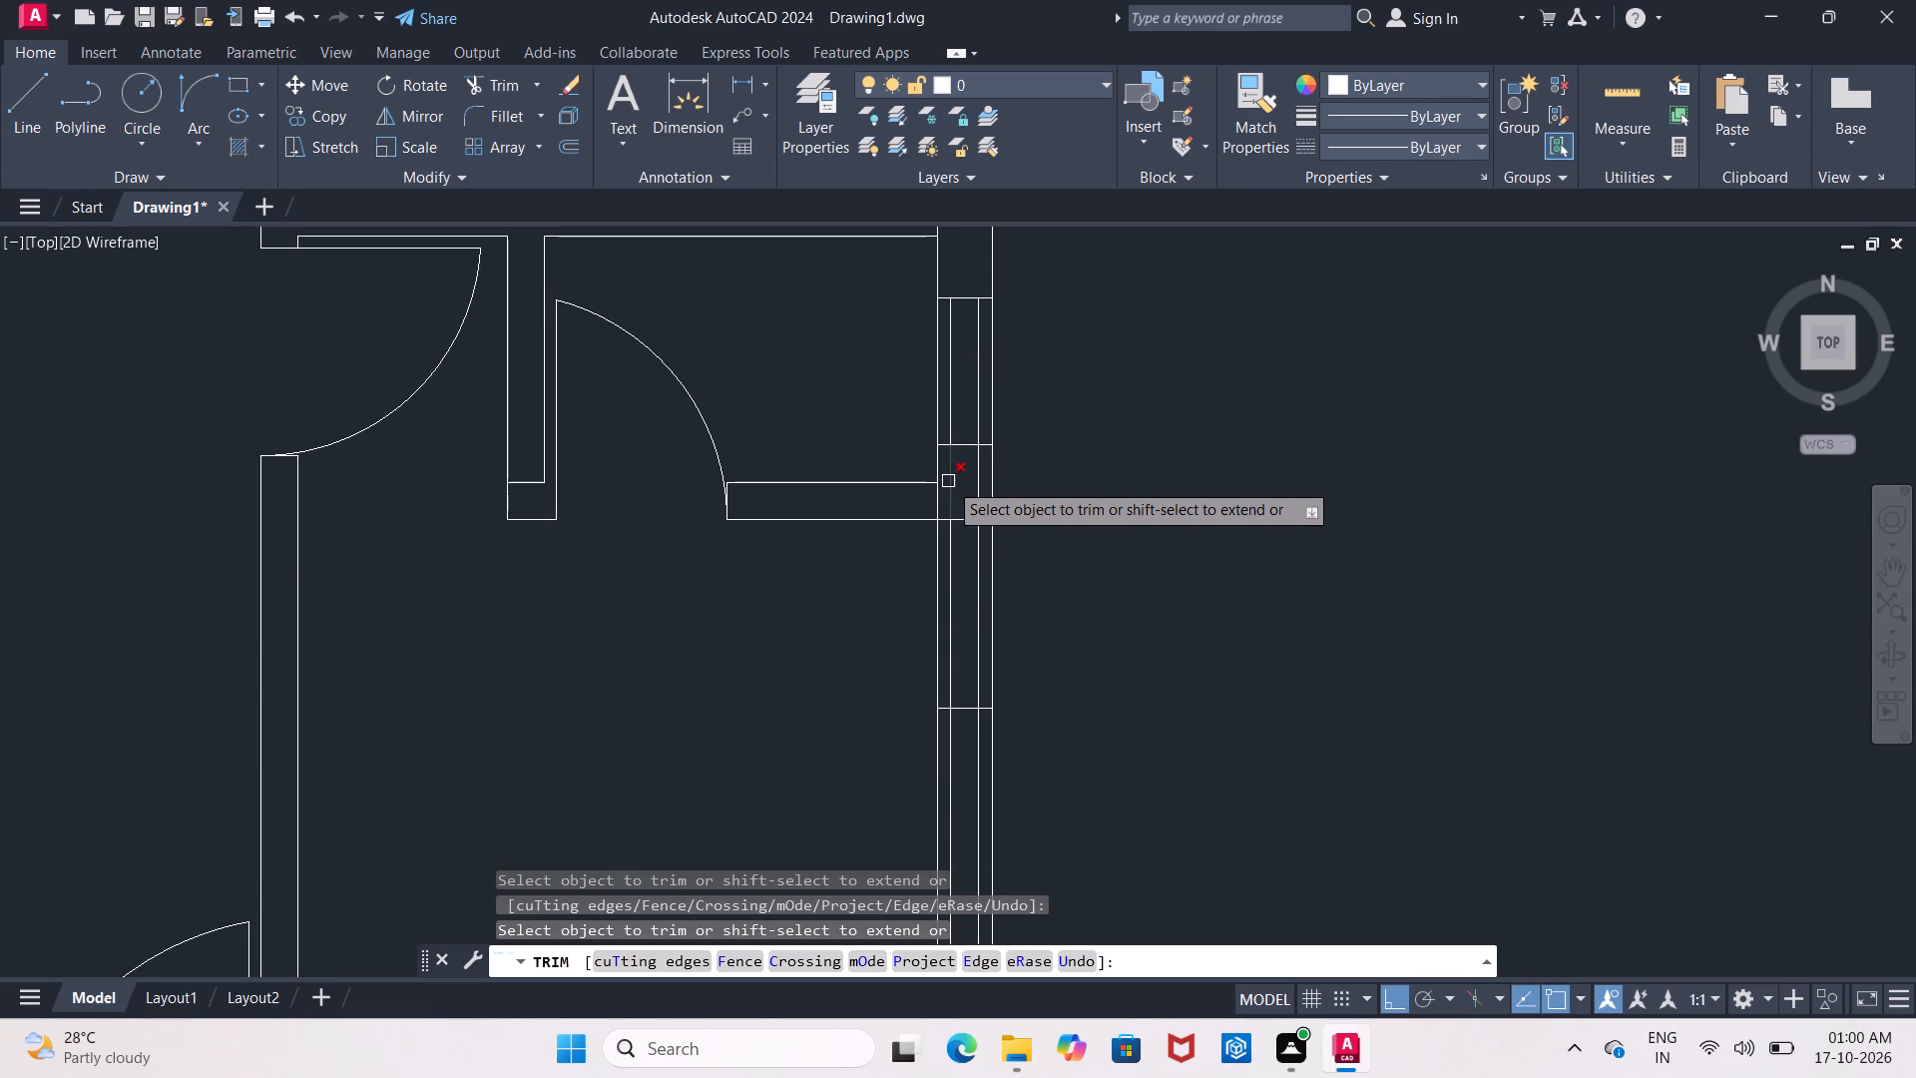
left_click(948, 481)
left_click(981, 487)
middle_click_drag(966, 491, 922, 208)
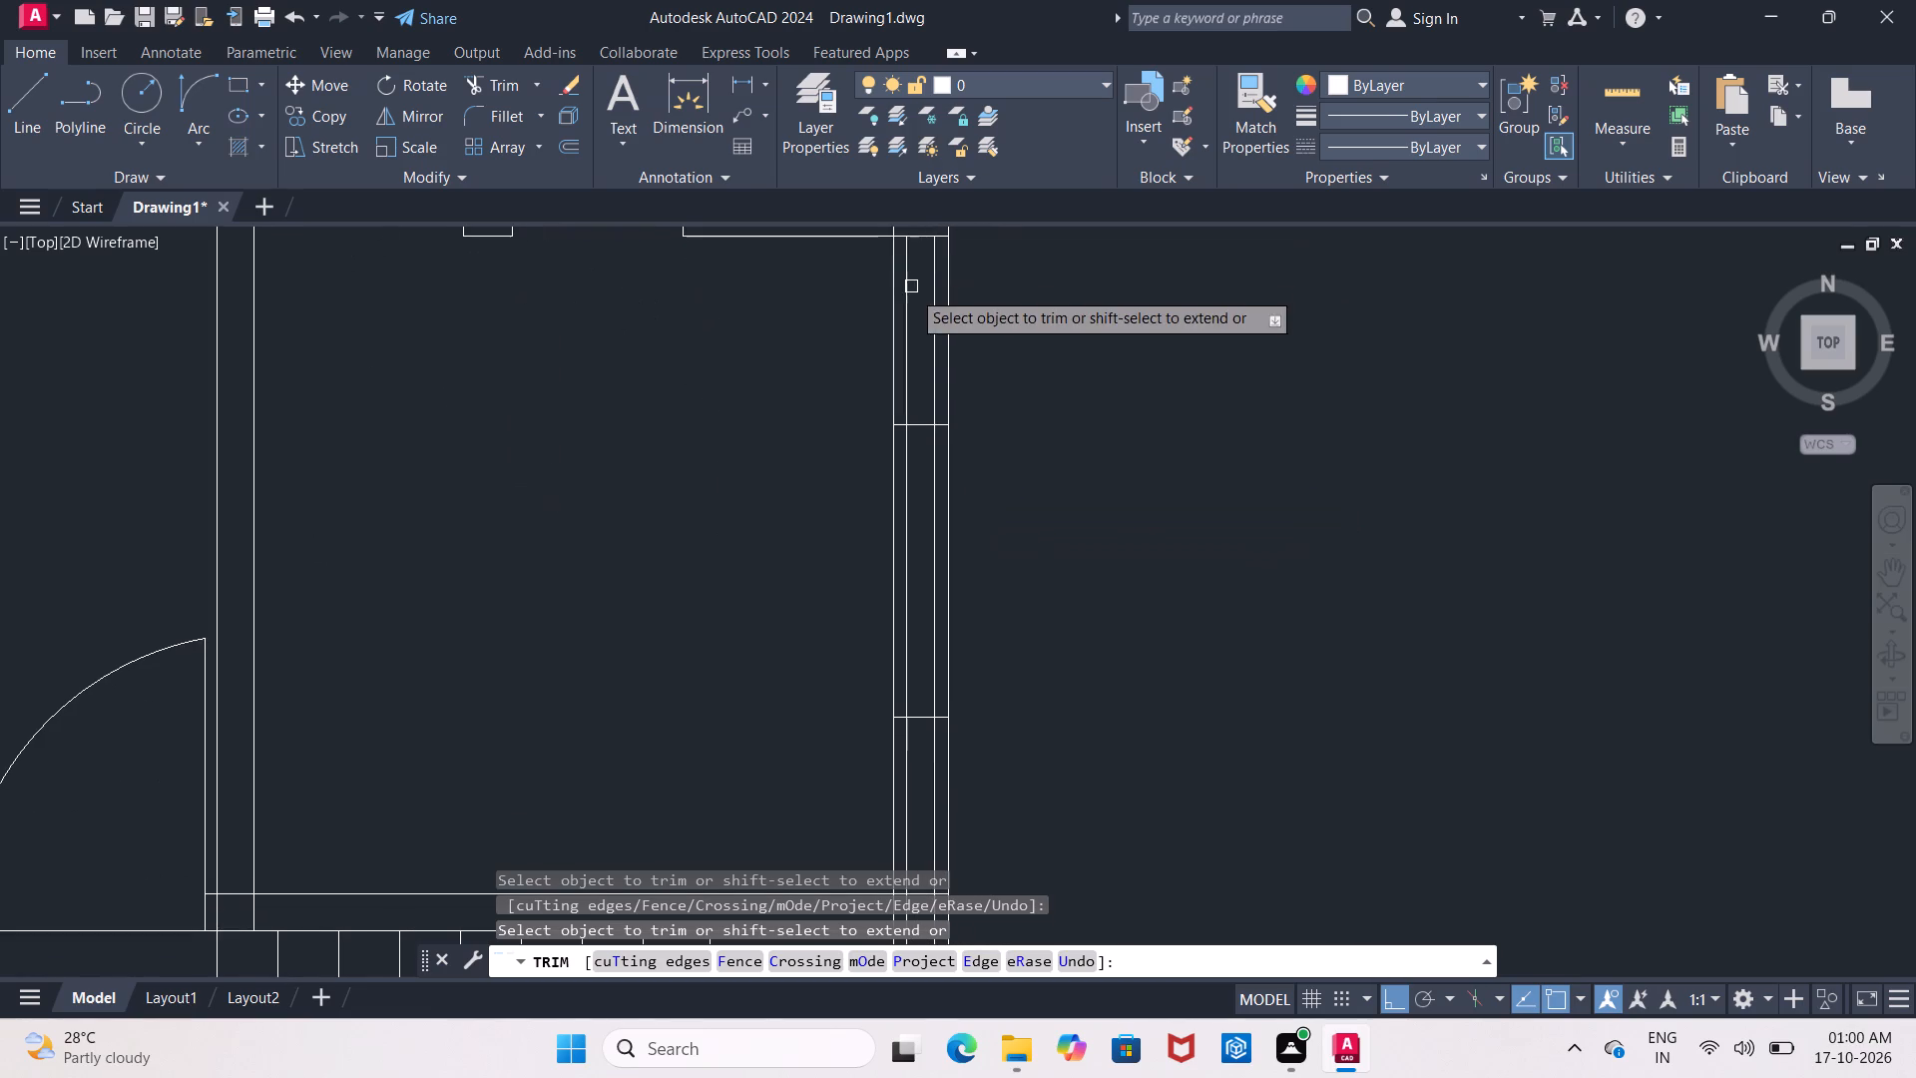
left_click(902, 340)
left_click(928, 354)
Trim the two new lines in the right wall from the lower-right room's opening down past the staircase to the bottom wall.
scroll(928, 354, "down", 2)
middle_click_drag(928, 354, 930, 253)
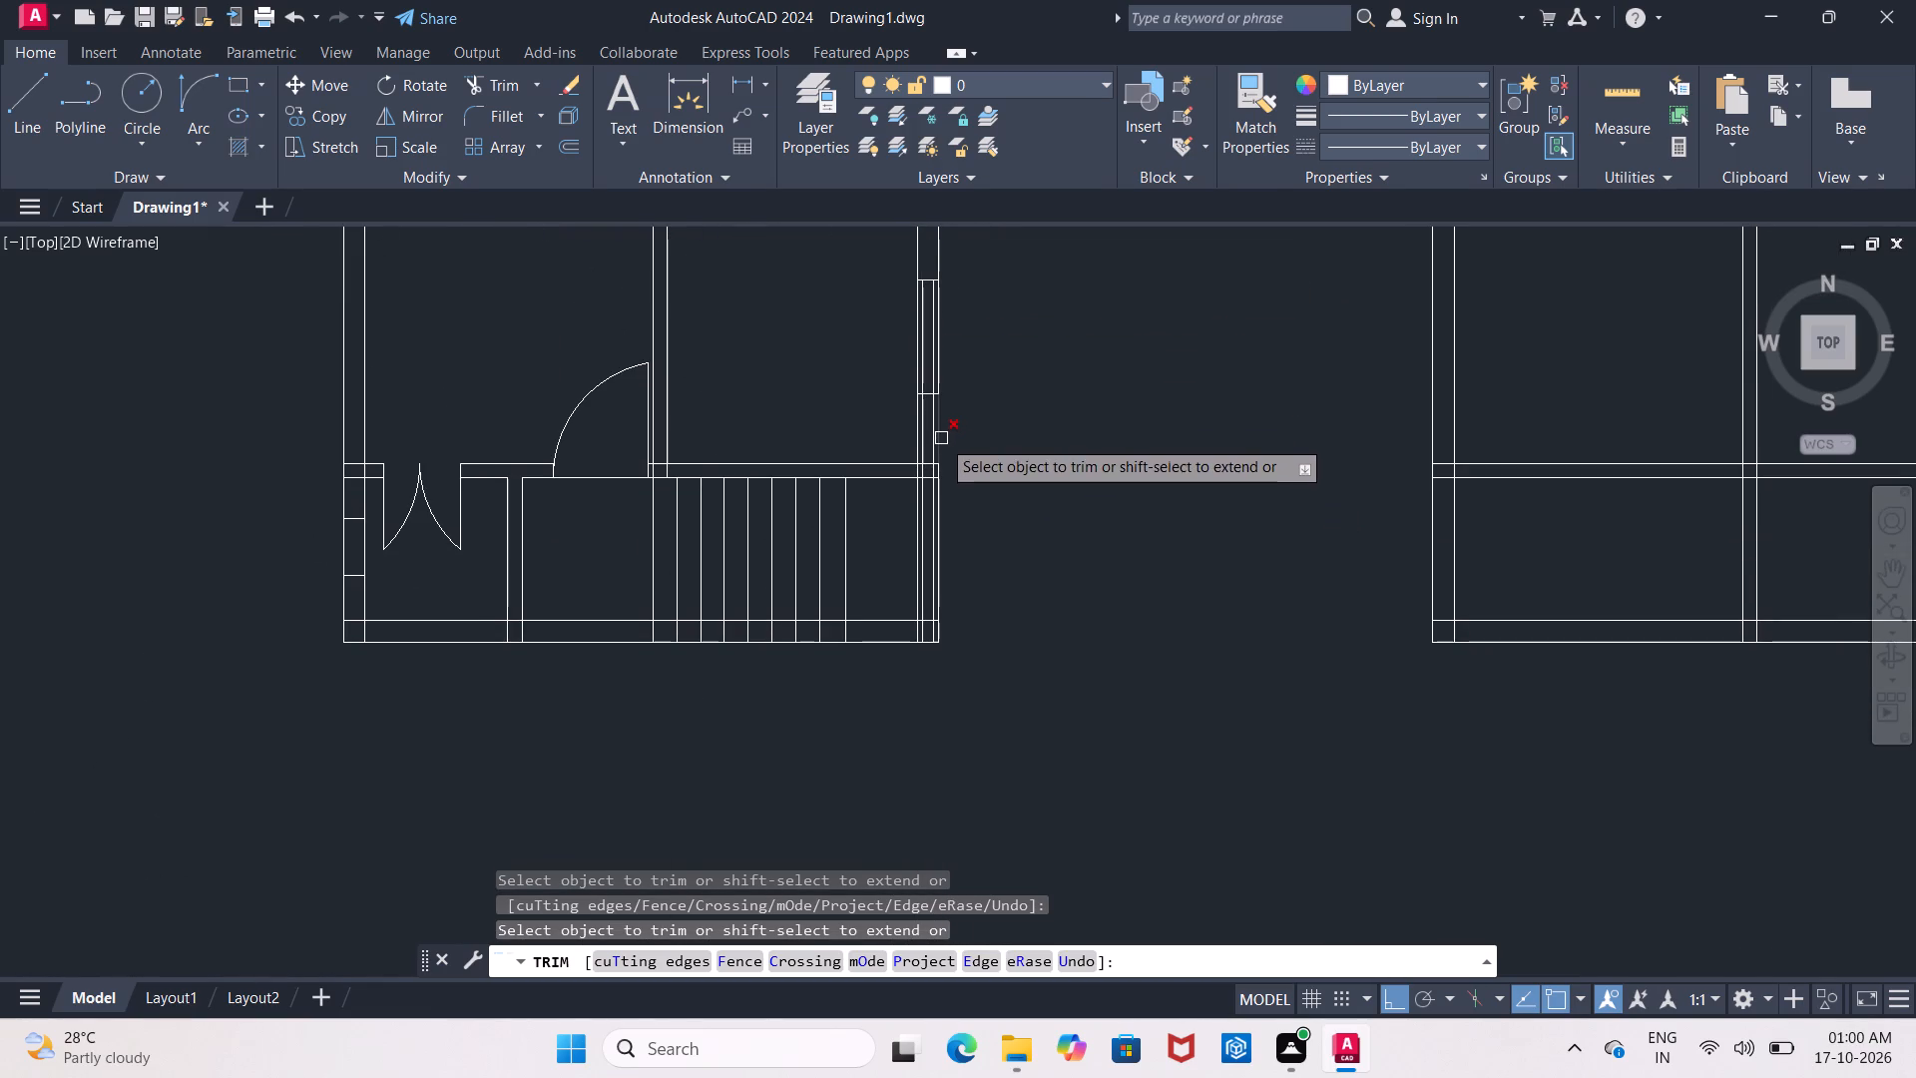
scroll(926, 438, "up", 3)
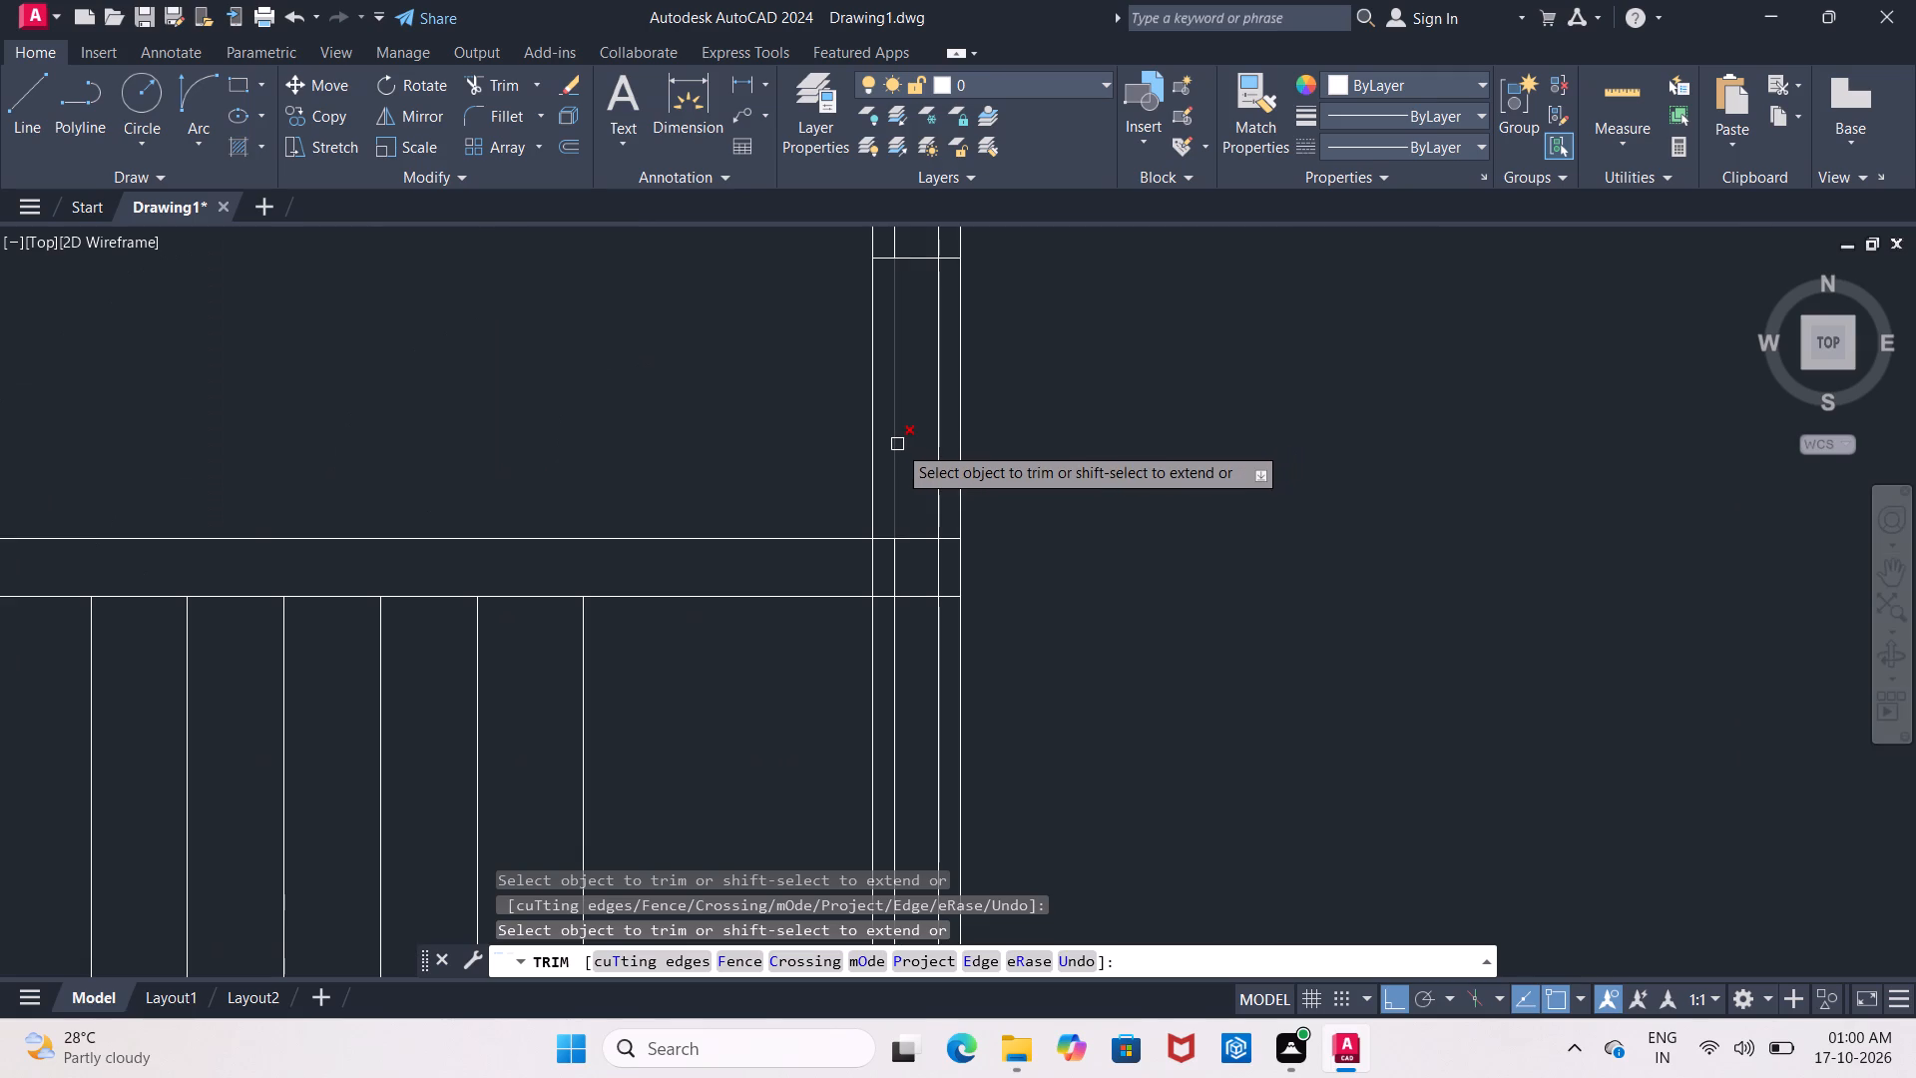
left_click(897, 444)
left_click(945, 441)
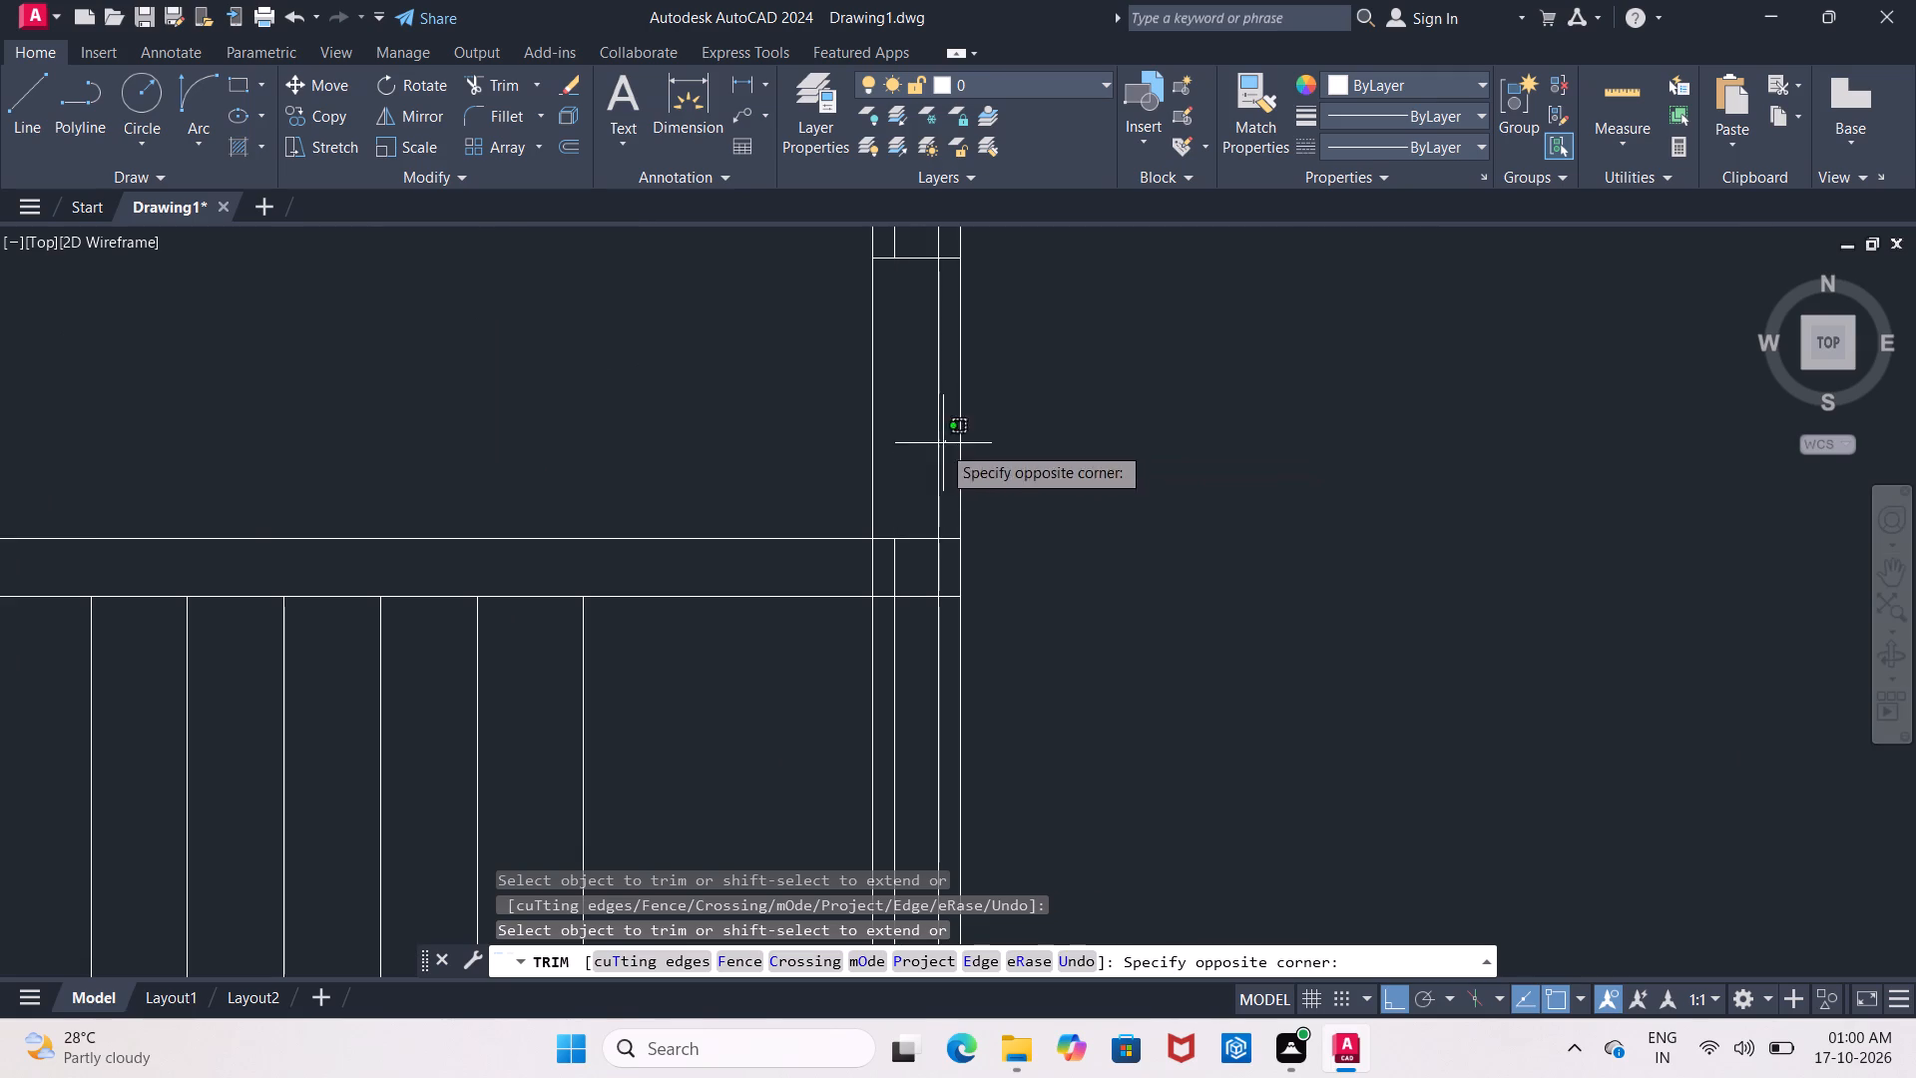
left_click(939, 472)
left_click(939, 464)
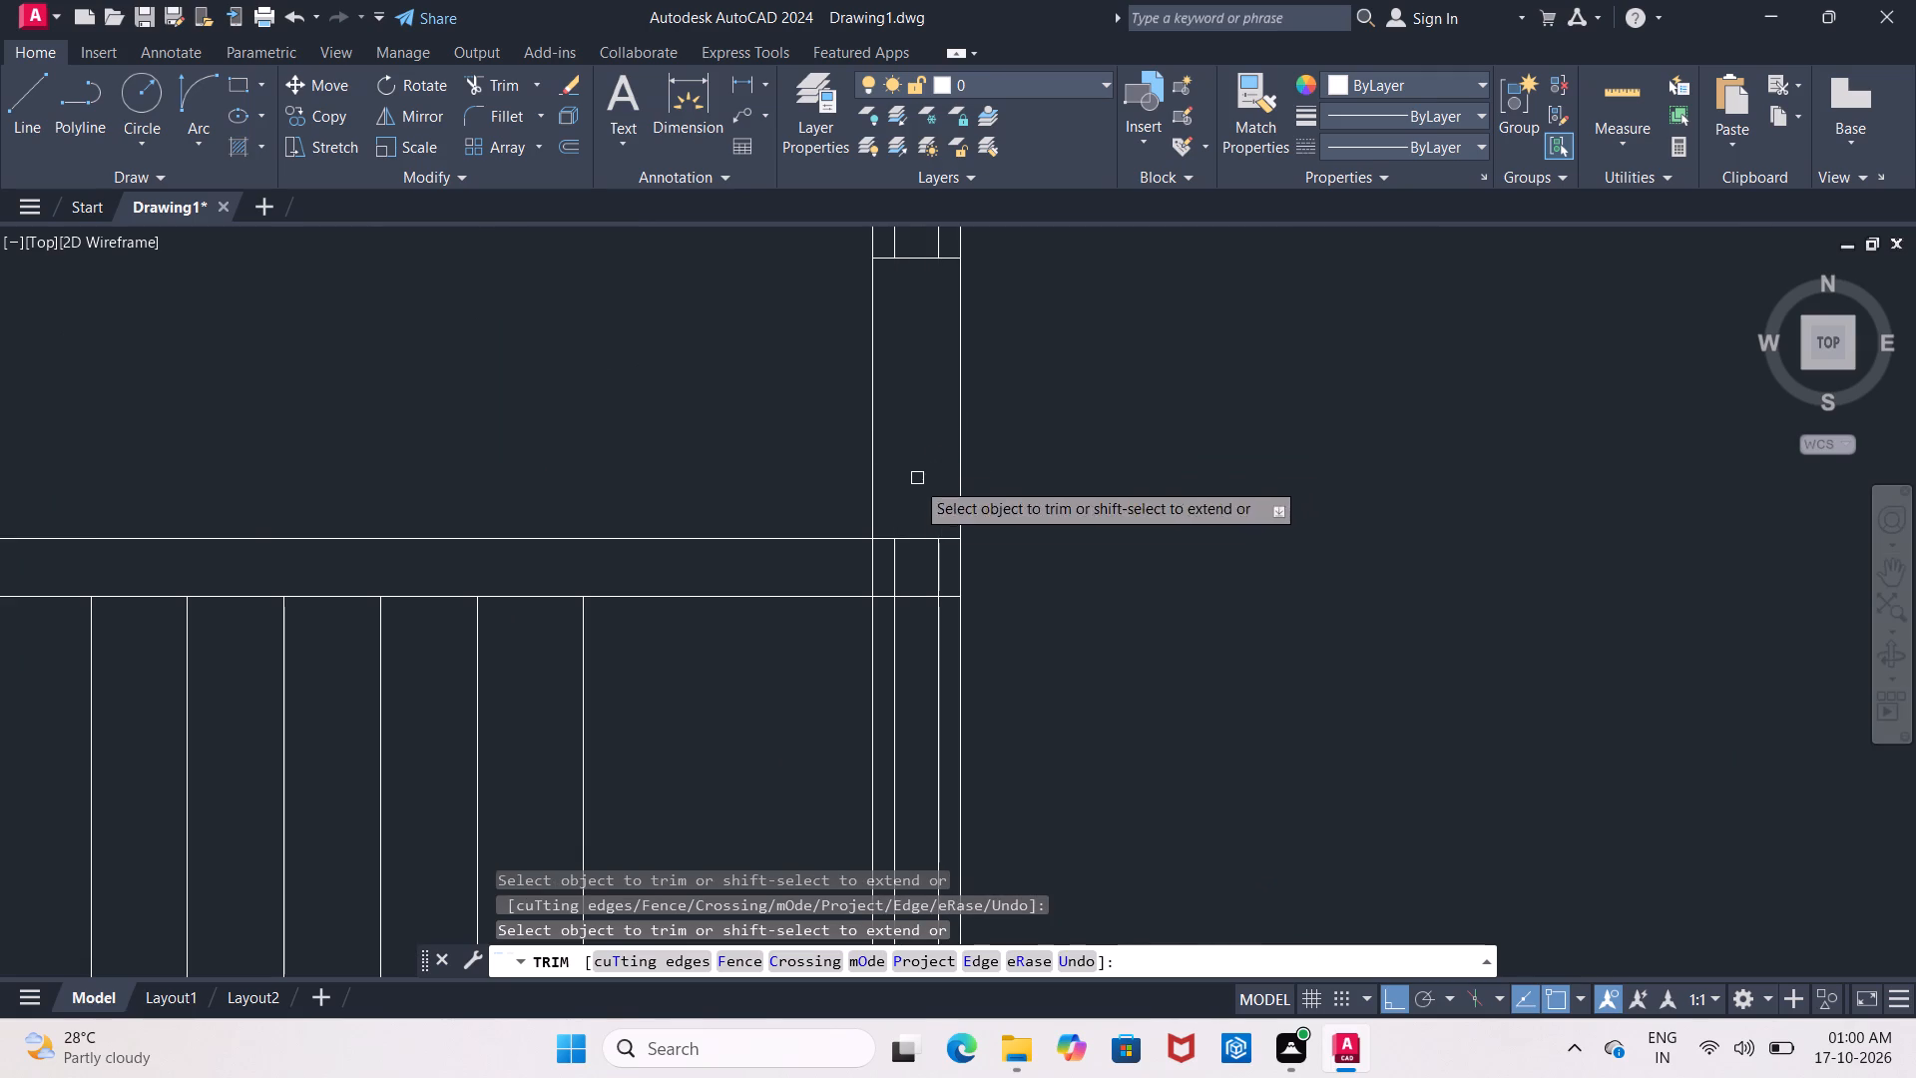
middle_click_drag(909, 522, 925, 364)
left_click(910, 421)
left_click(949, 417)
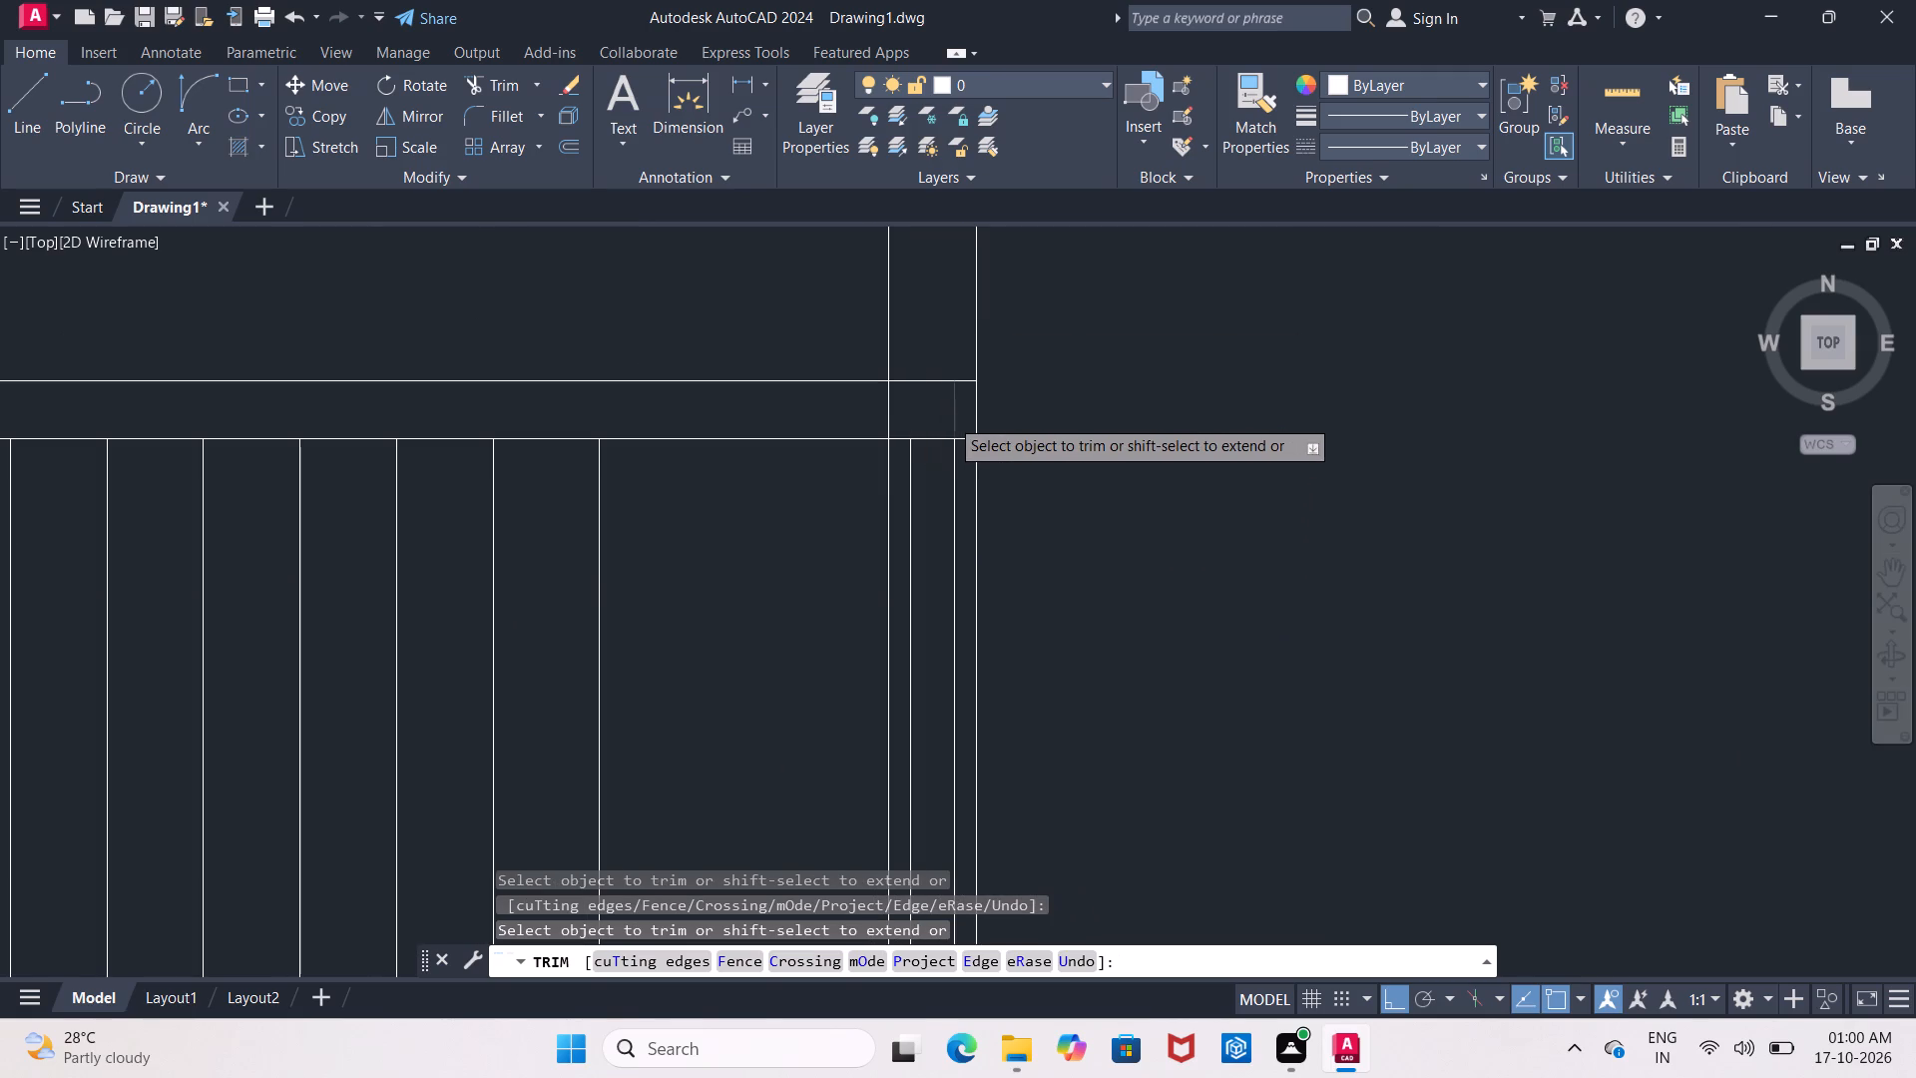
middle_click_drag(948, 418, 946, 343)
left_click(902, 435)
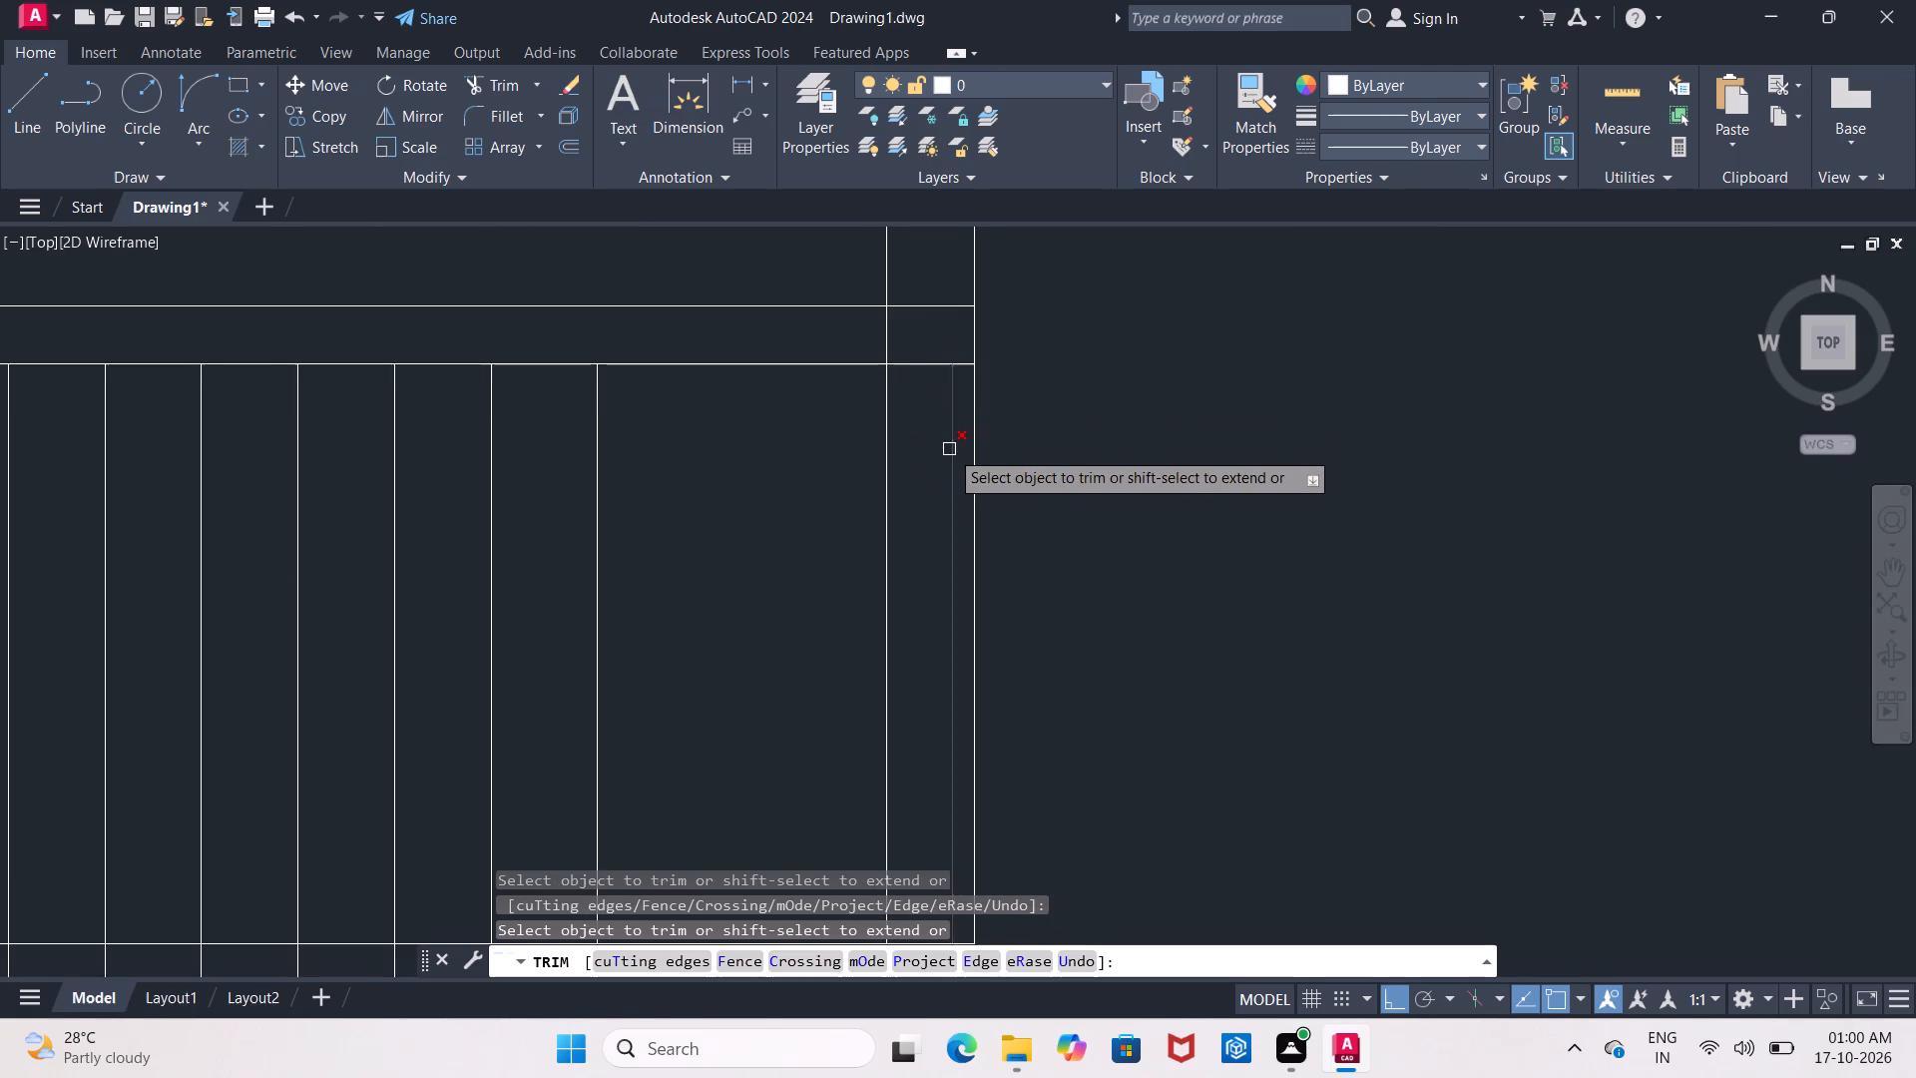
left_click(949, 449)
Erase the two leftover offset segments at the lower-right wall corner beside the staircase.
scroll(947, 444, "down", 2)
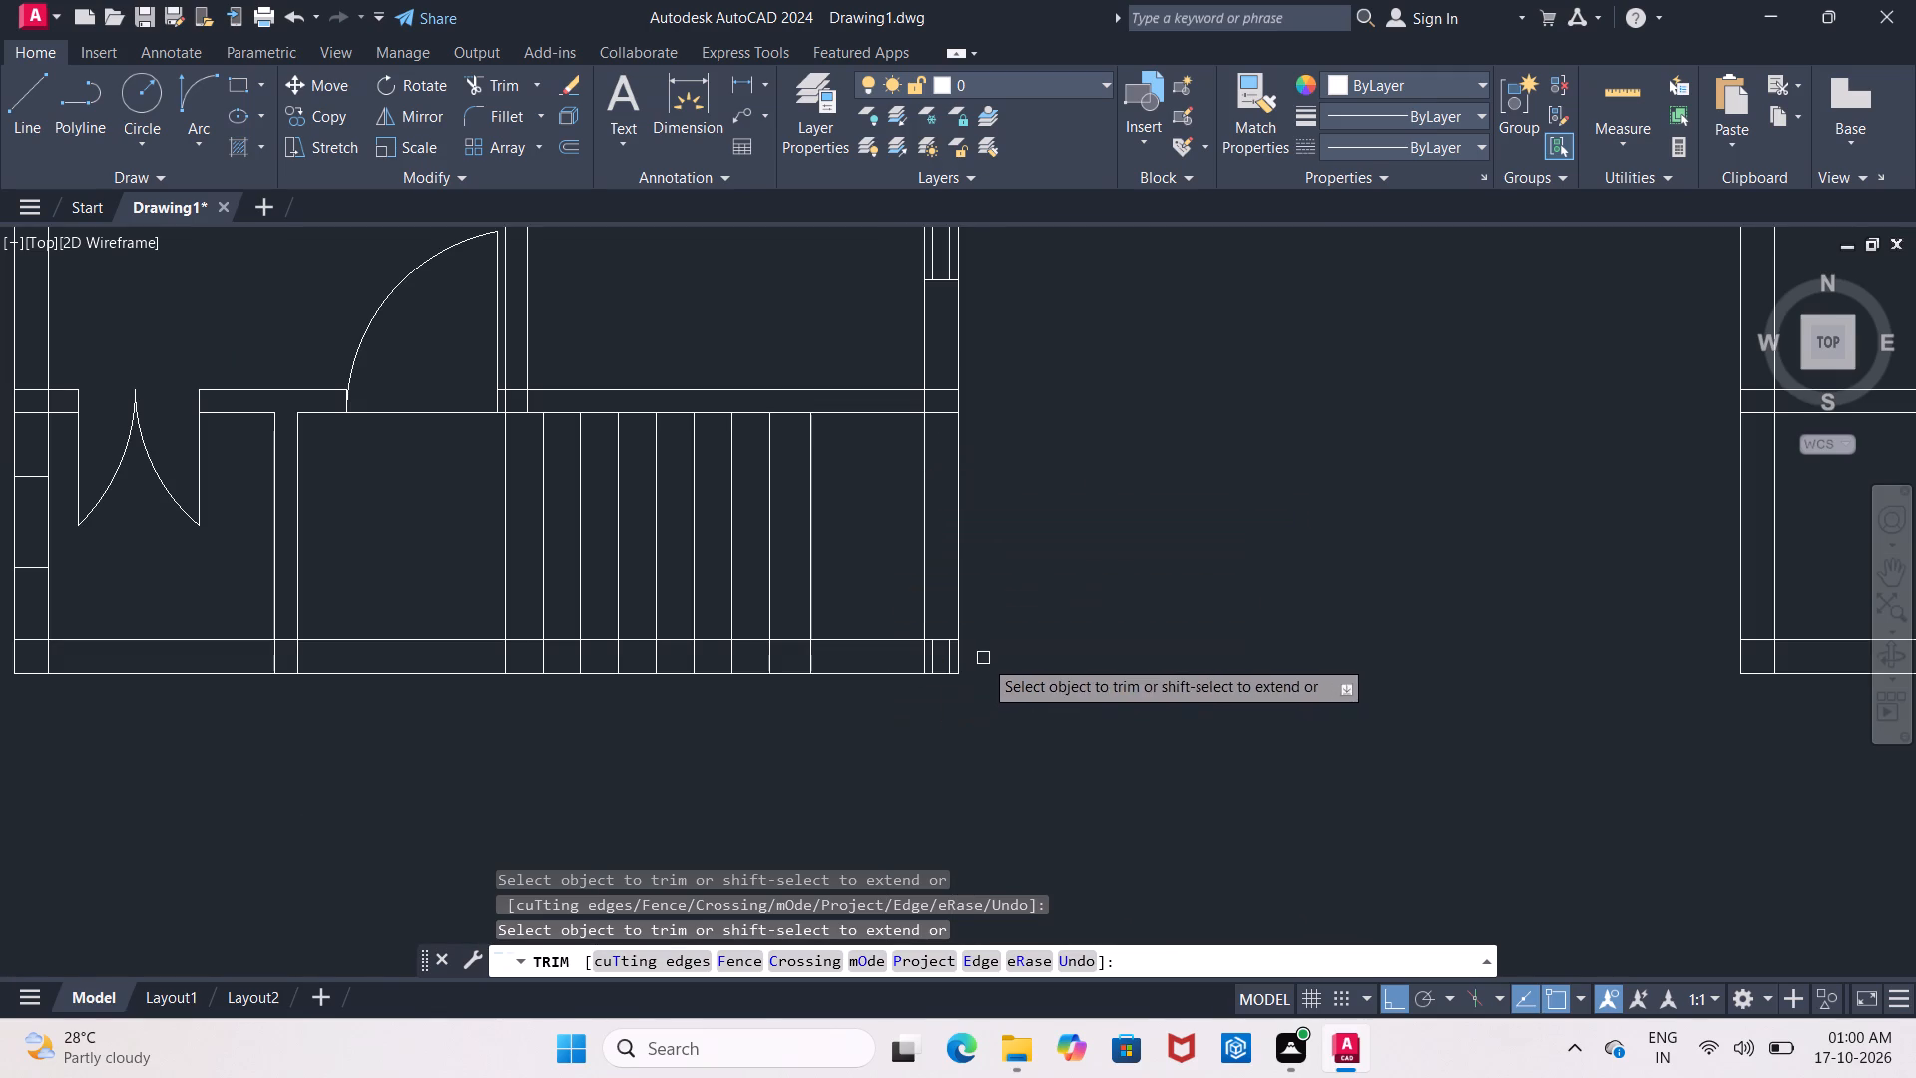
scroll(947, 664, "up", 2)
left_click(919, 657)
left_click(912, 656)
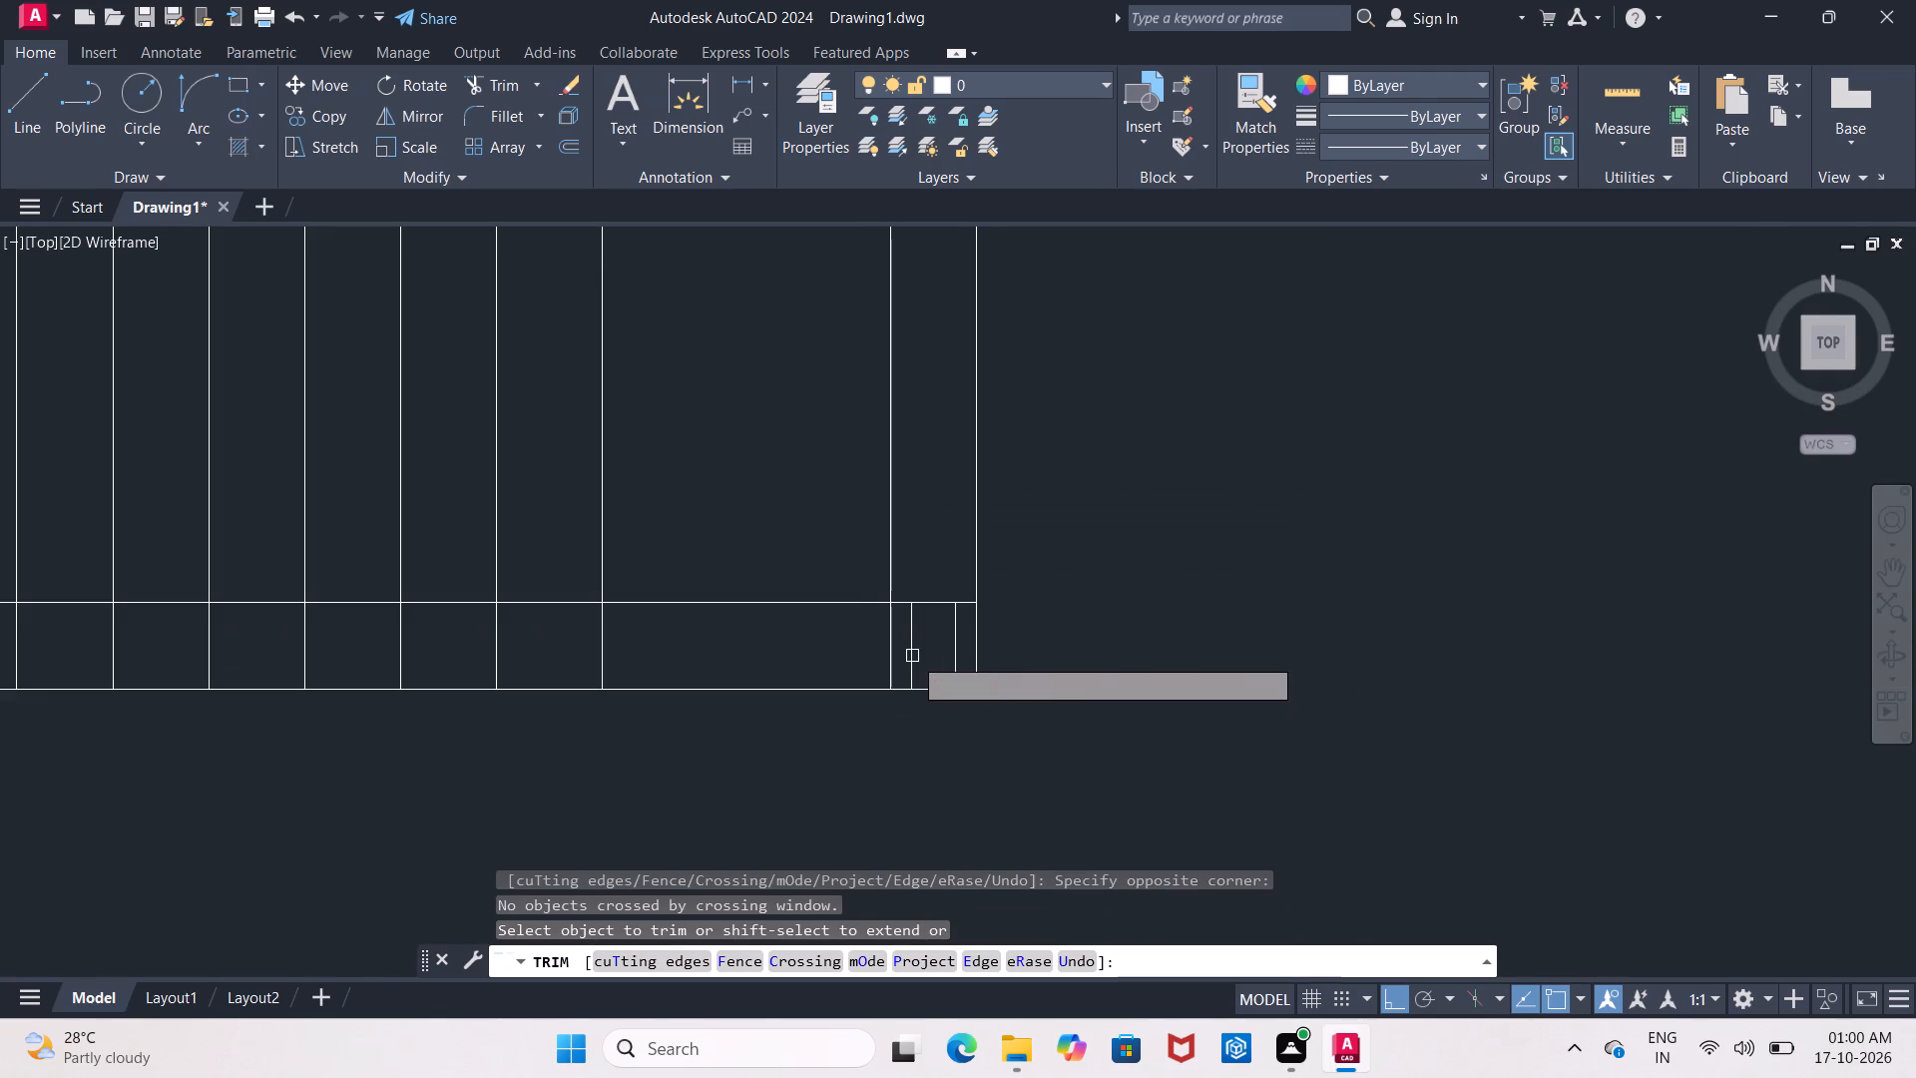
left_click(913, 653)
key("Escape")
left_click(913, 653)
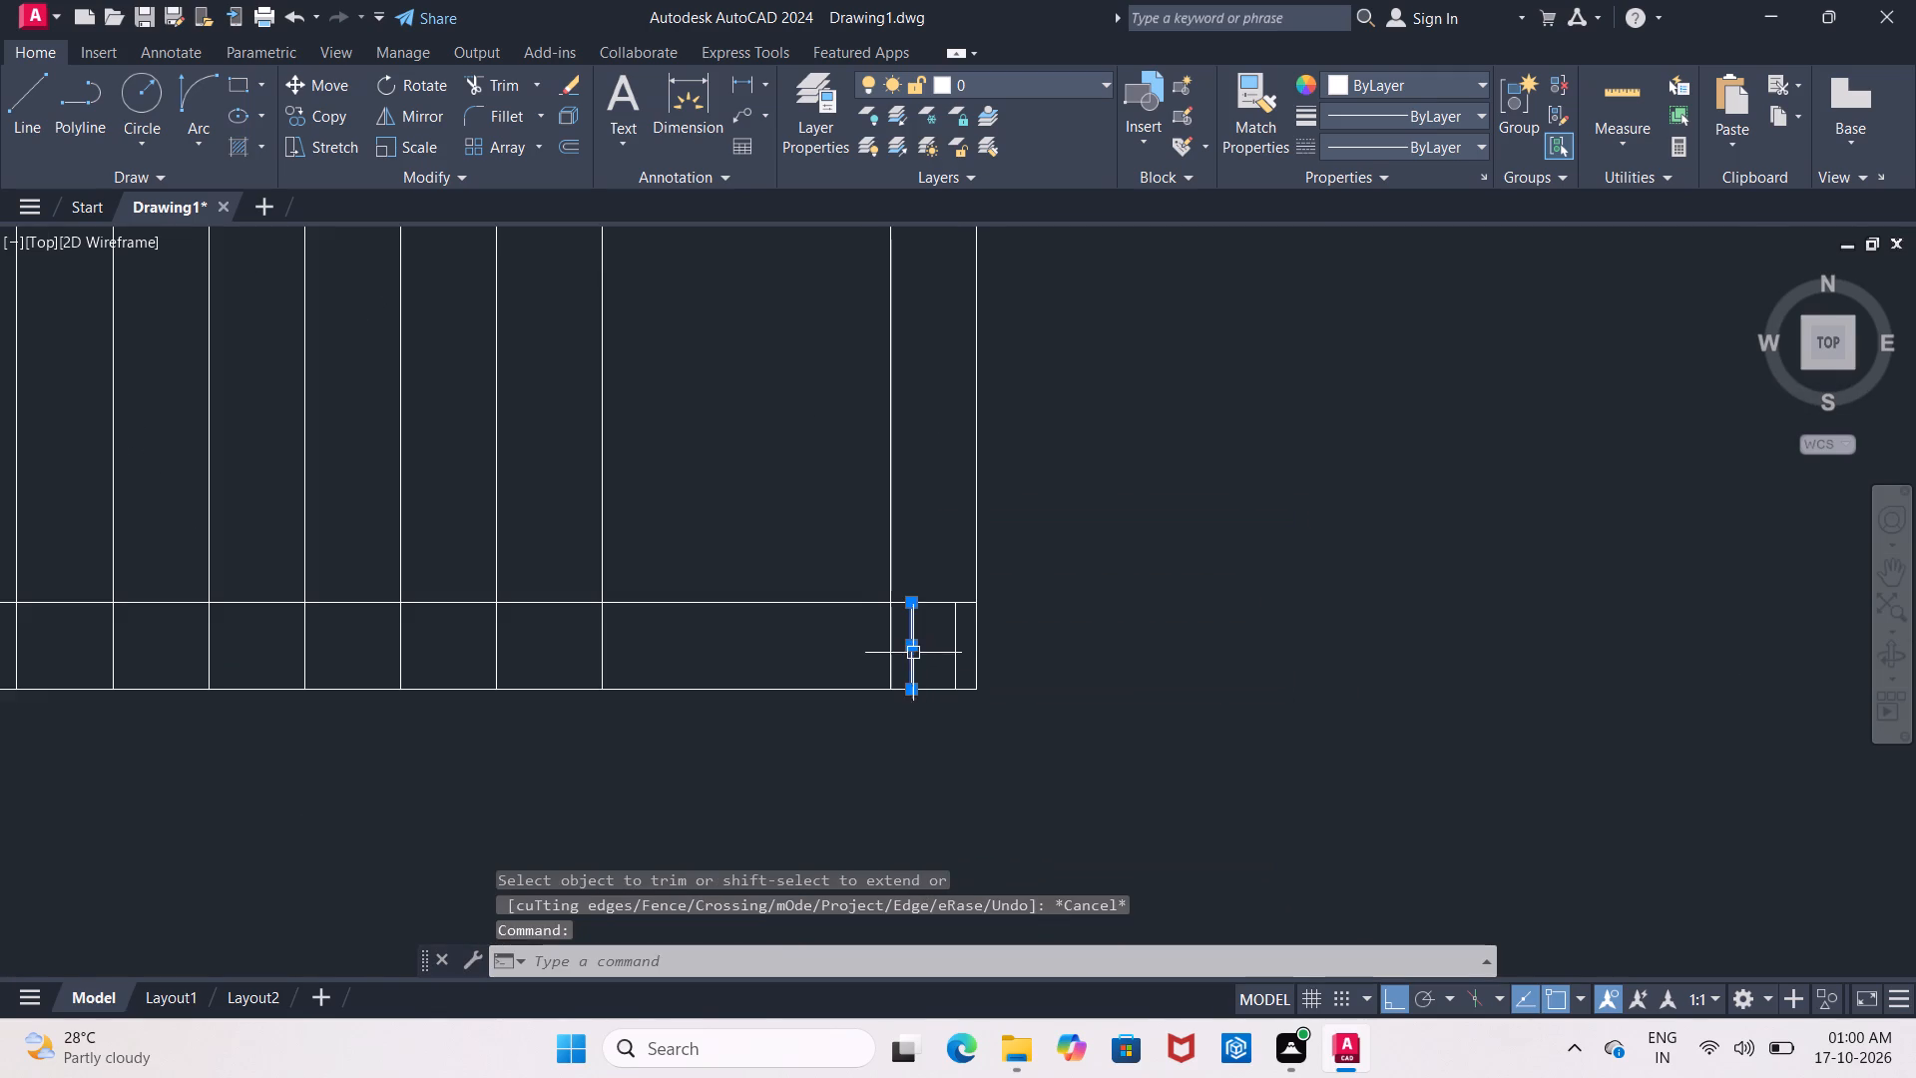
left_click(960, 648)
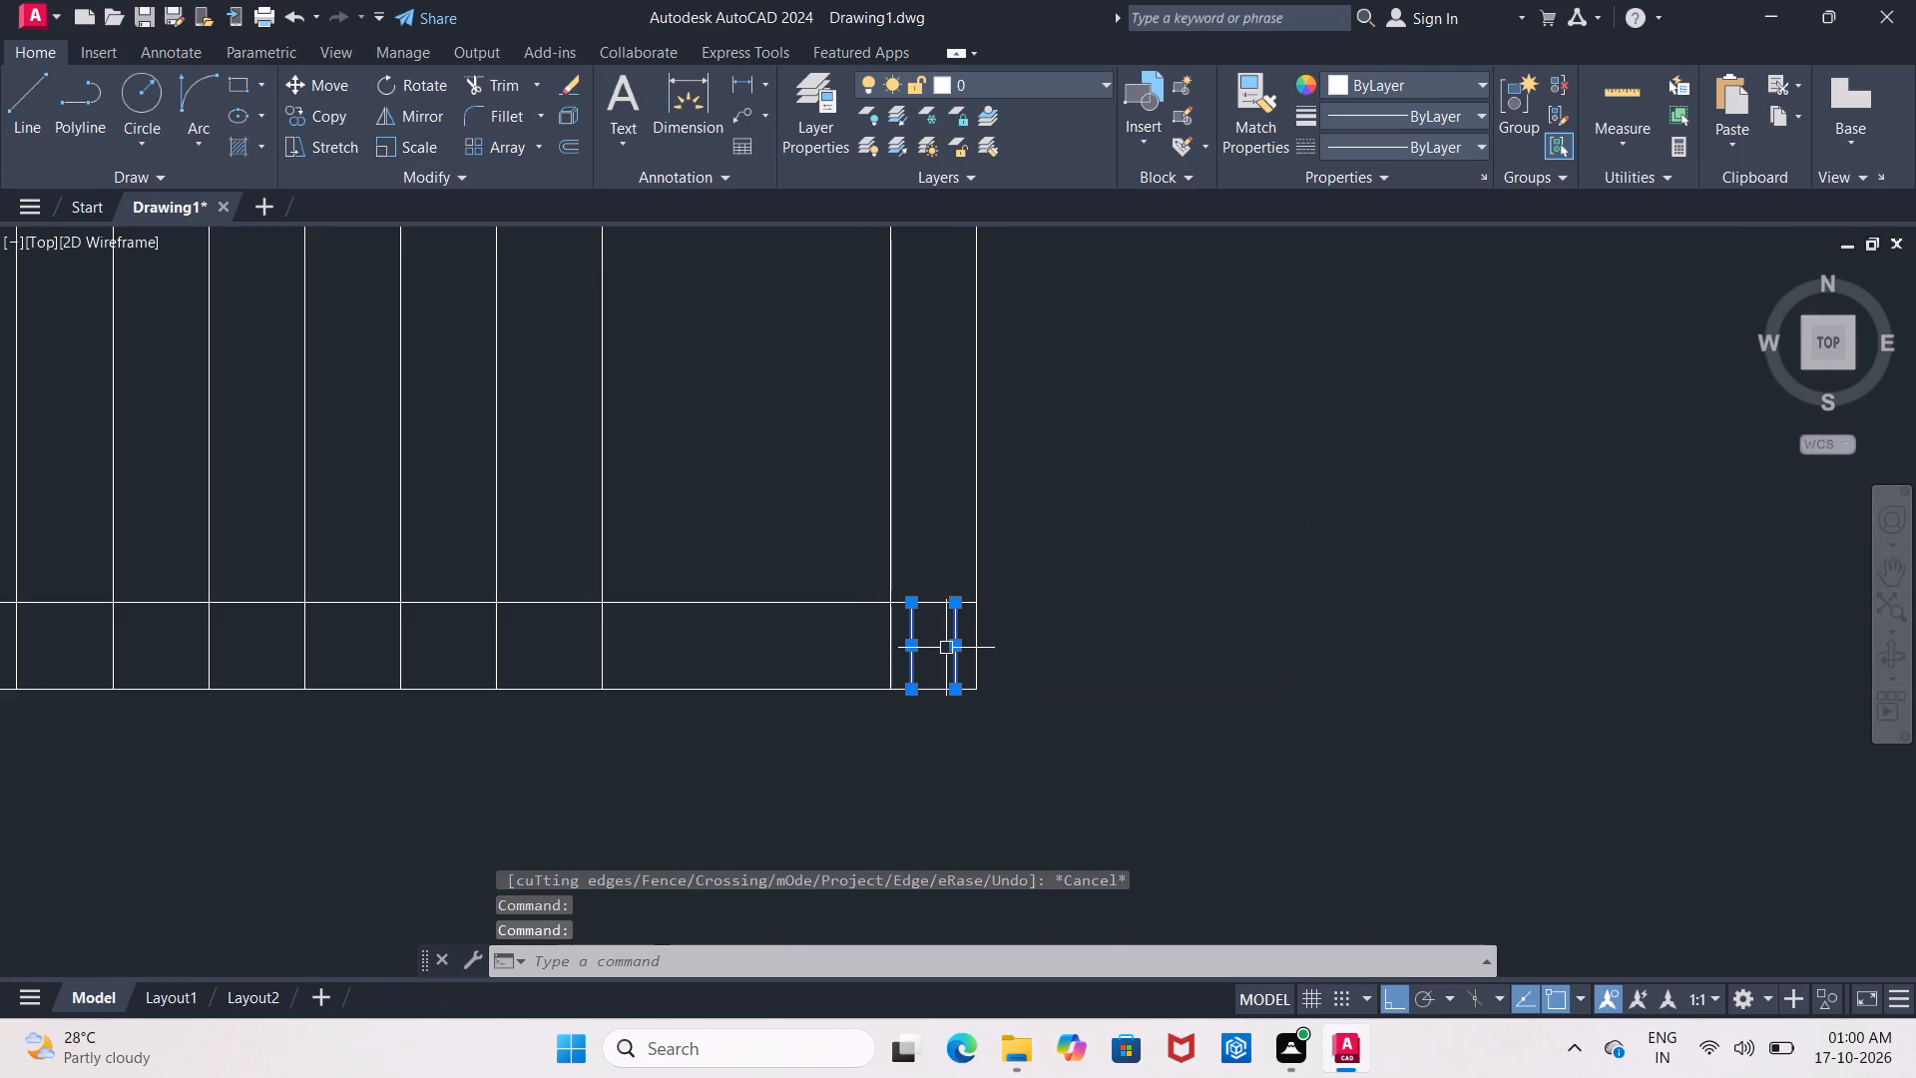
key("Delete")
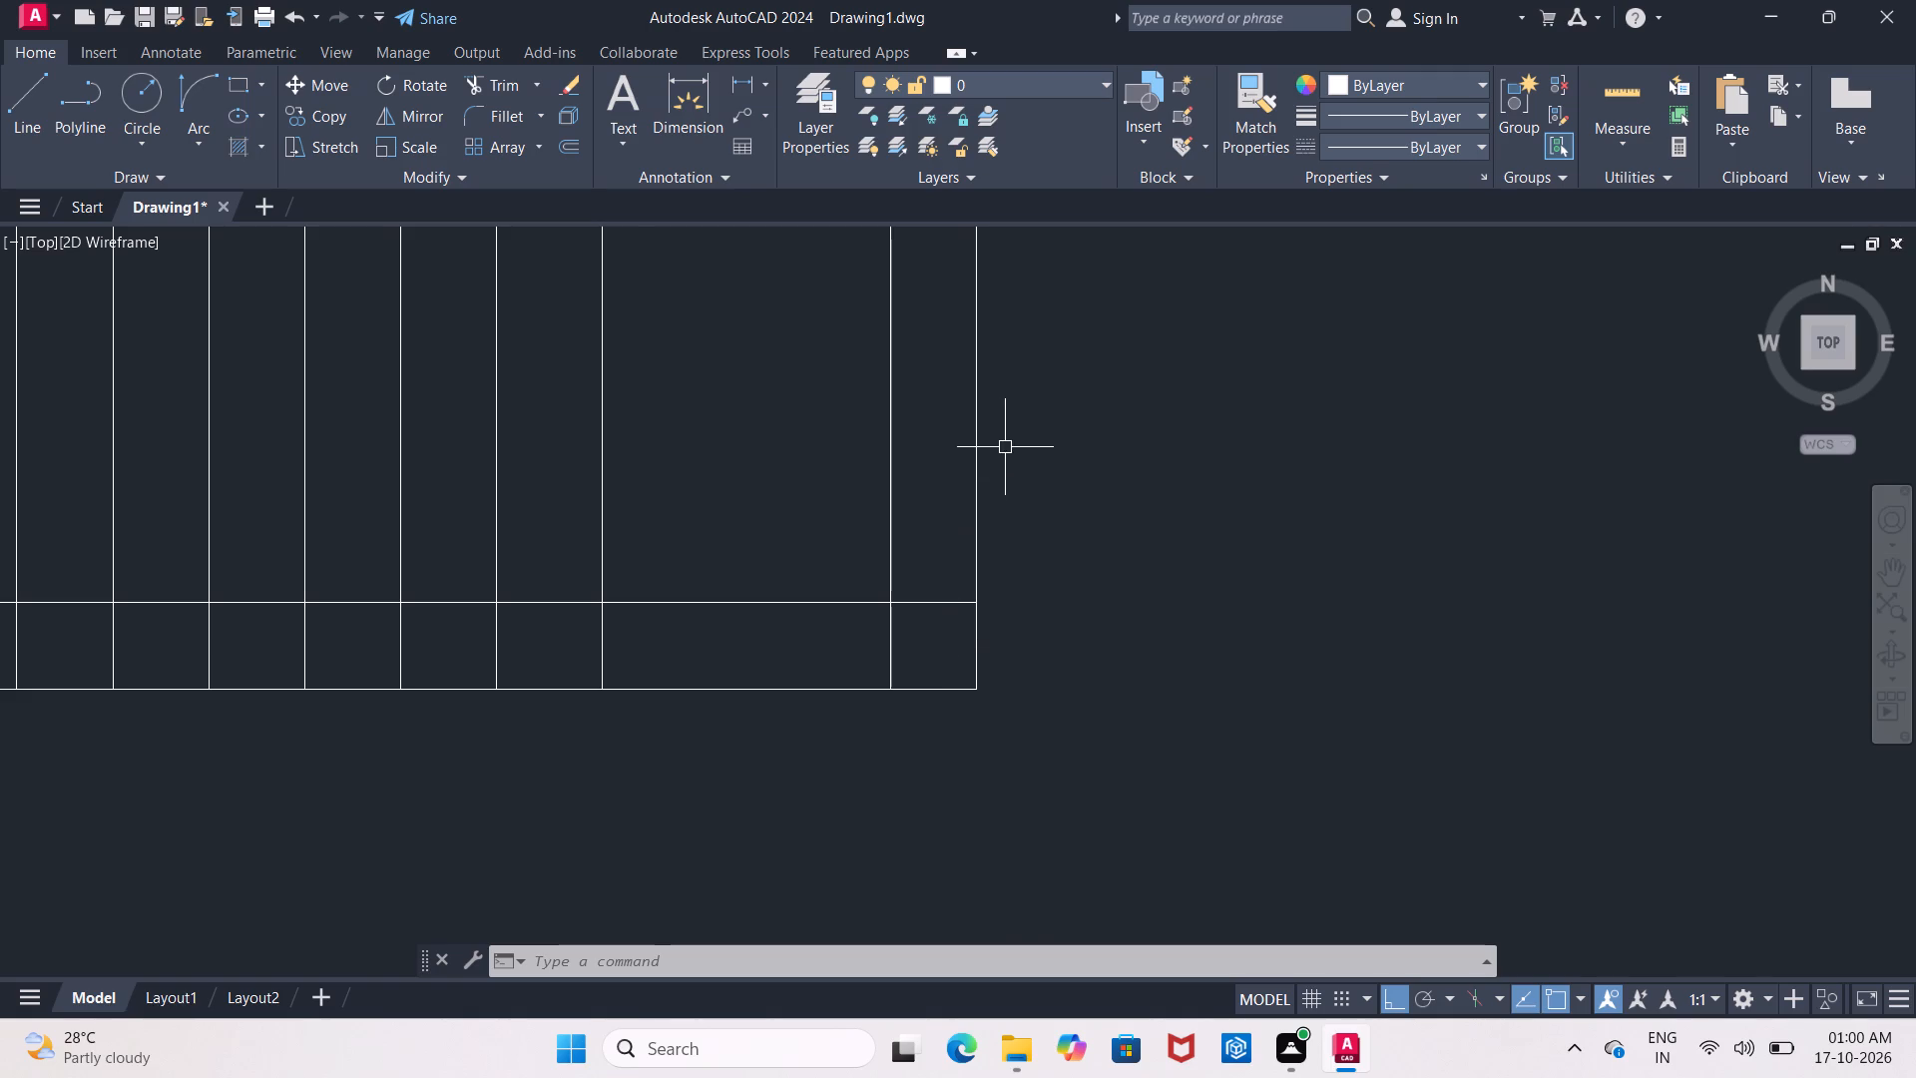
Offset both faces of the exterior left wall 2.25" inward at the opening beside the double door.
scroll(1033, 412, "down", 4)
middle_click_drag(994, 363, 953, 376)
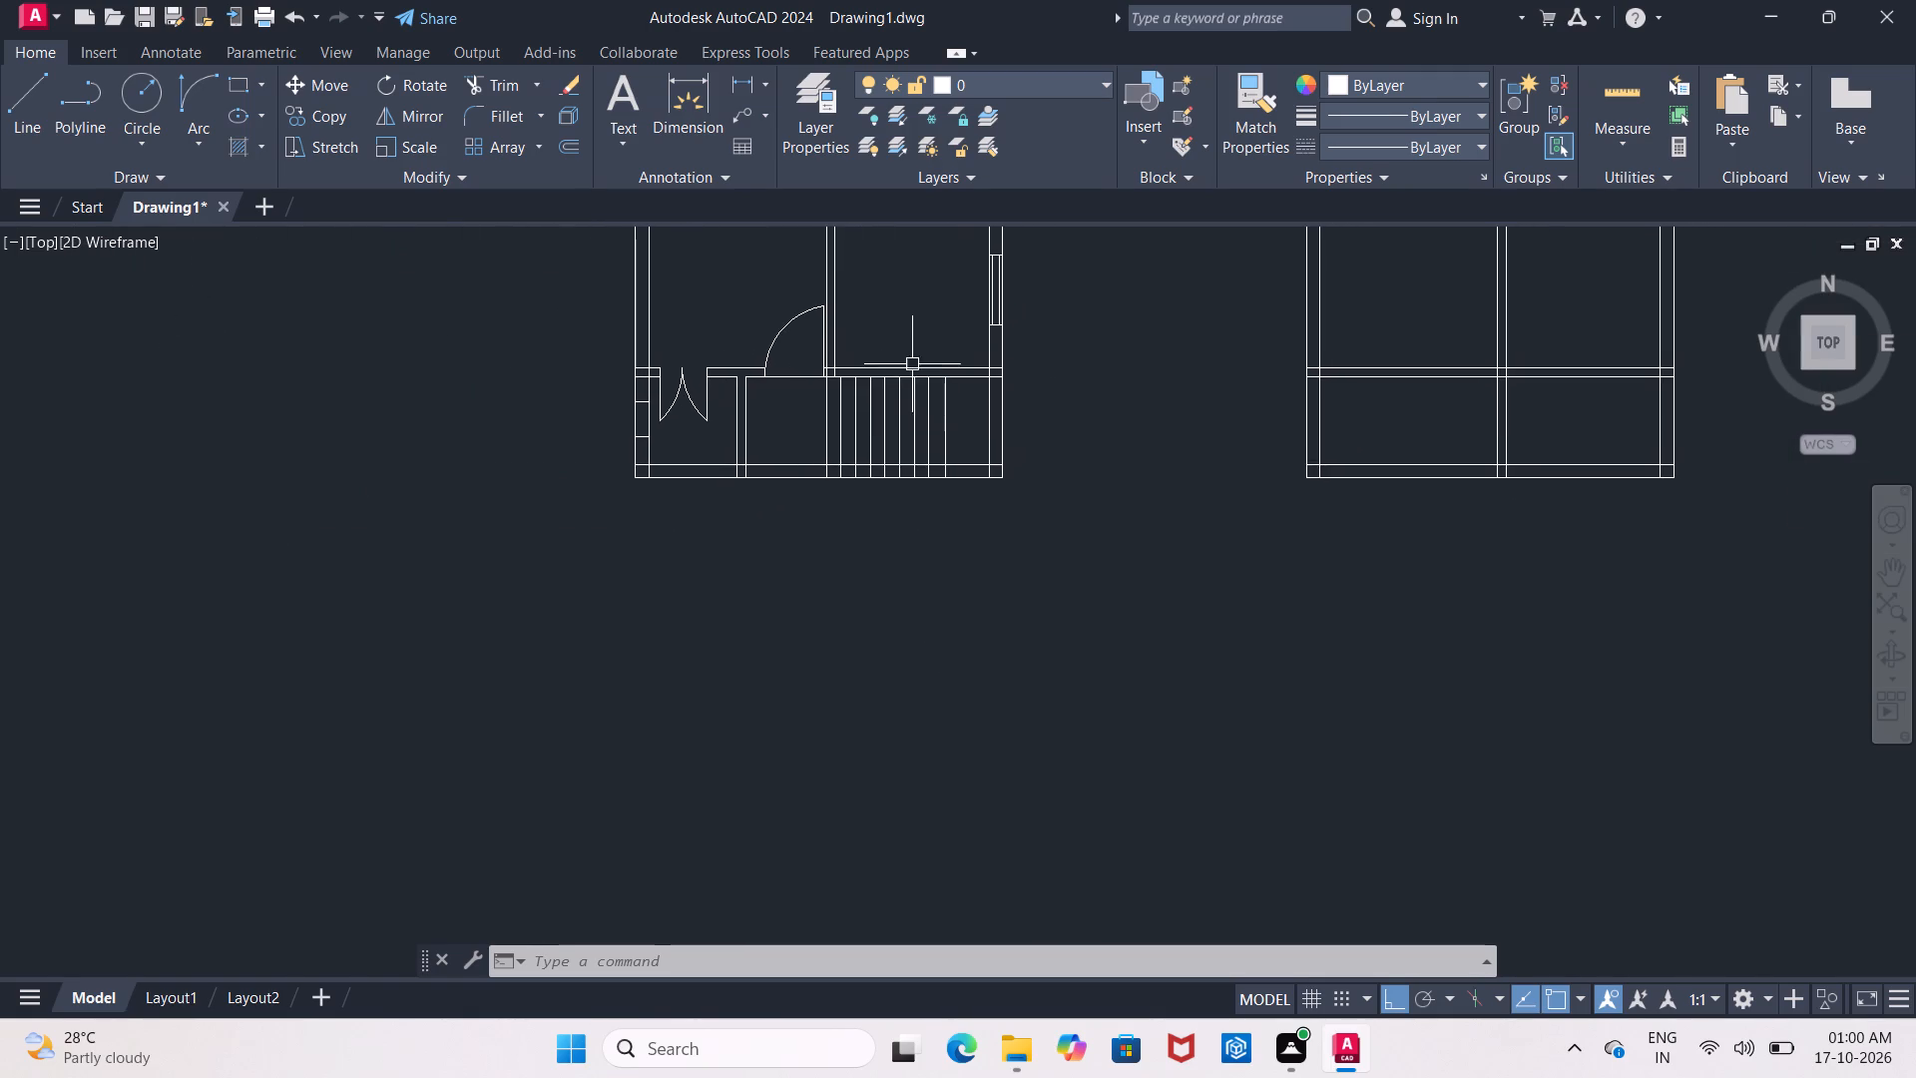
scroll(908, 353, "up", 1)
middle_click_drag(918, 352, 858, 484)
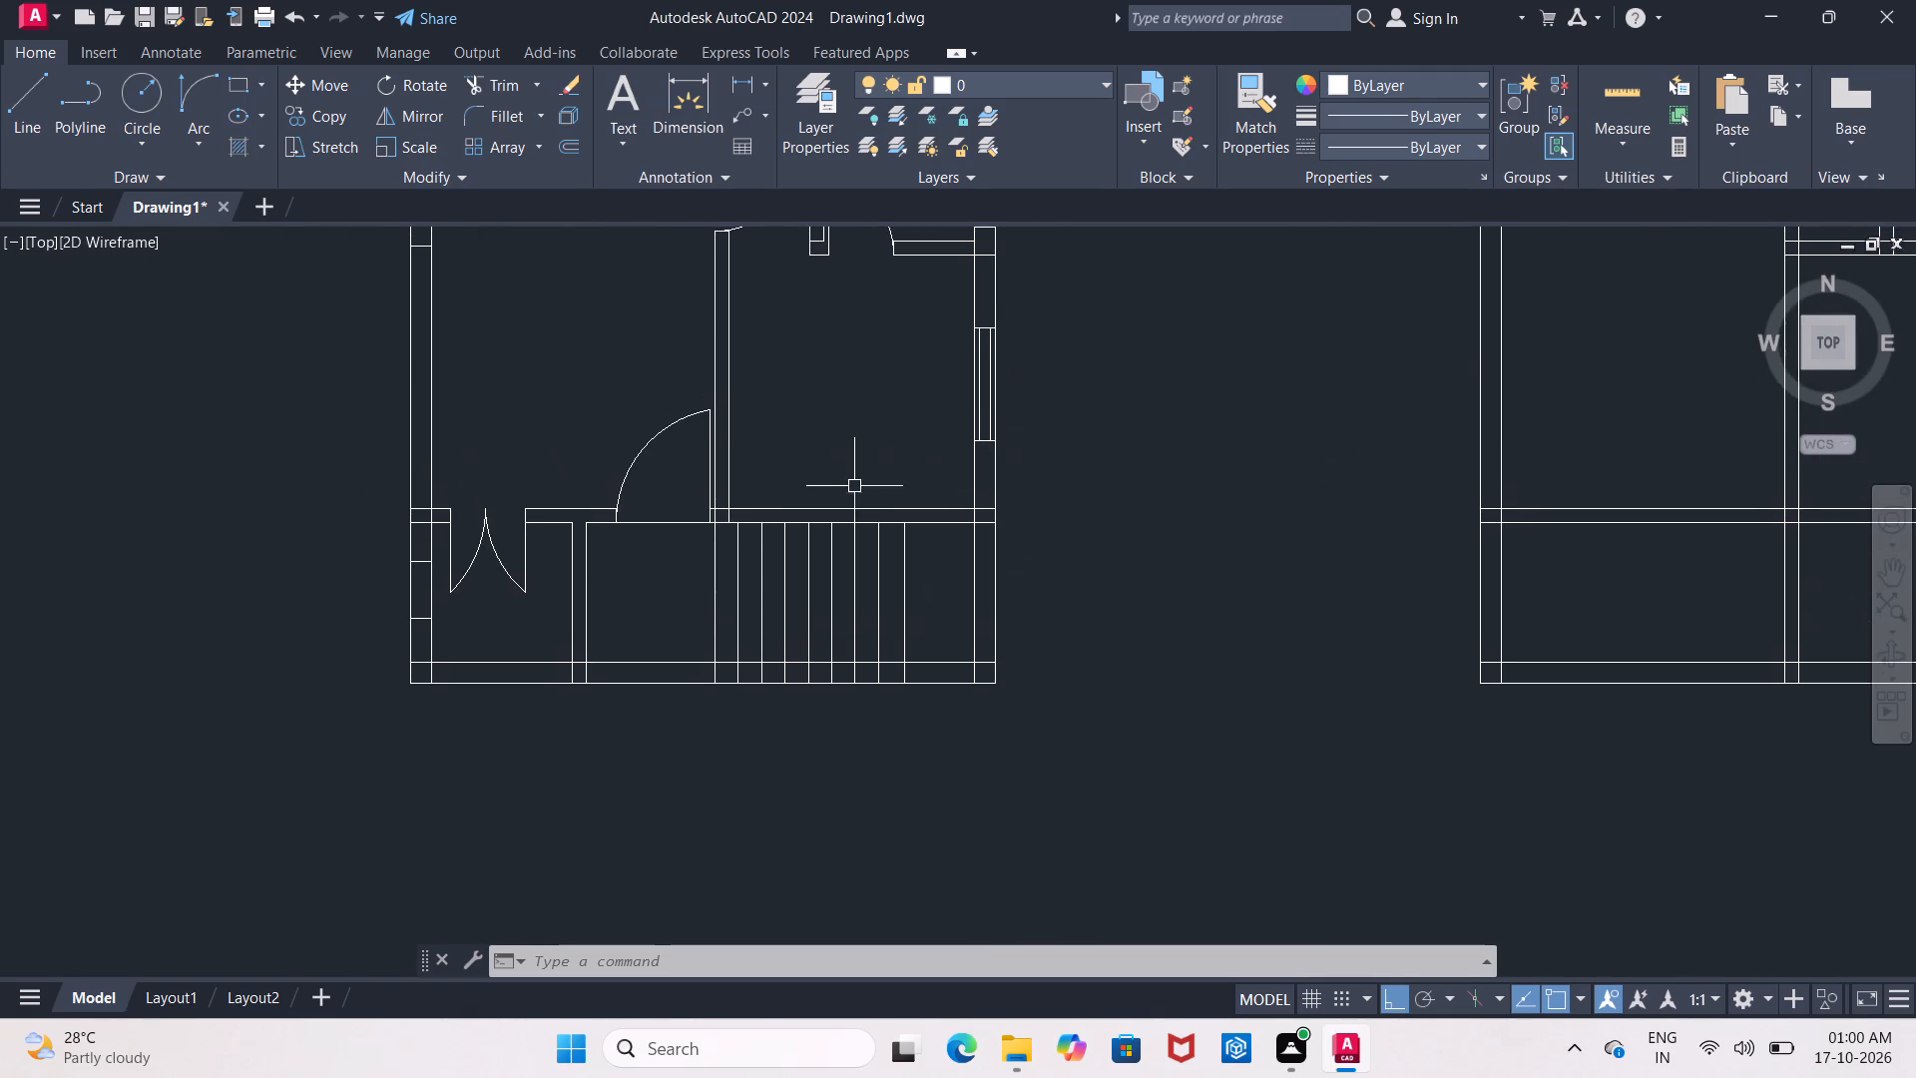
scroll(375, 580, "up", 2)
middle_click_drag(375, 579, 335, 453)
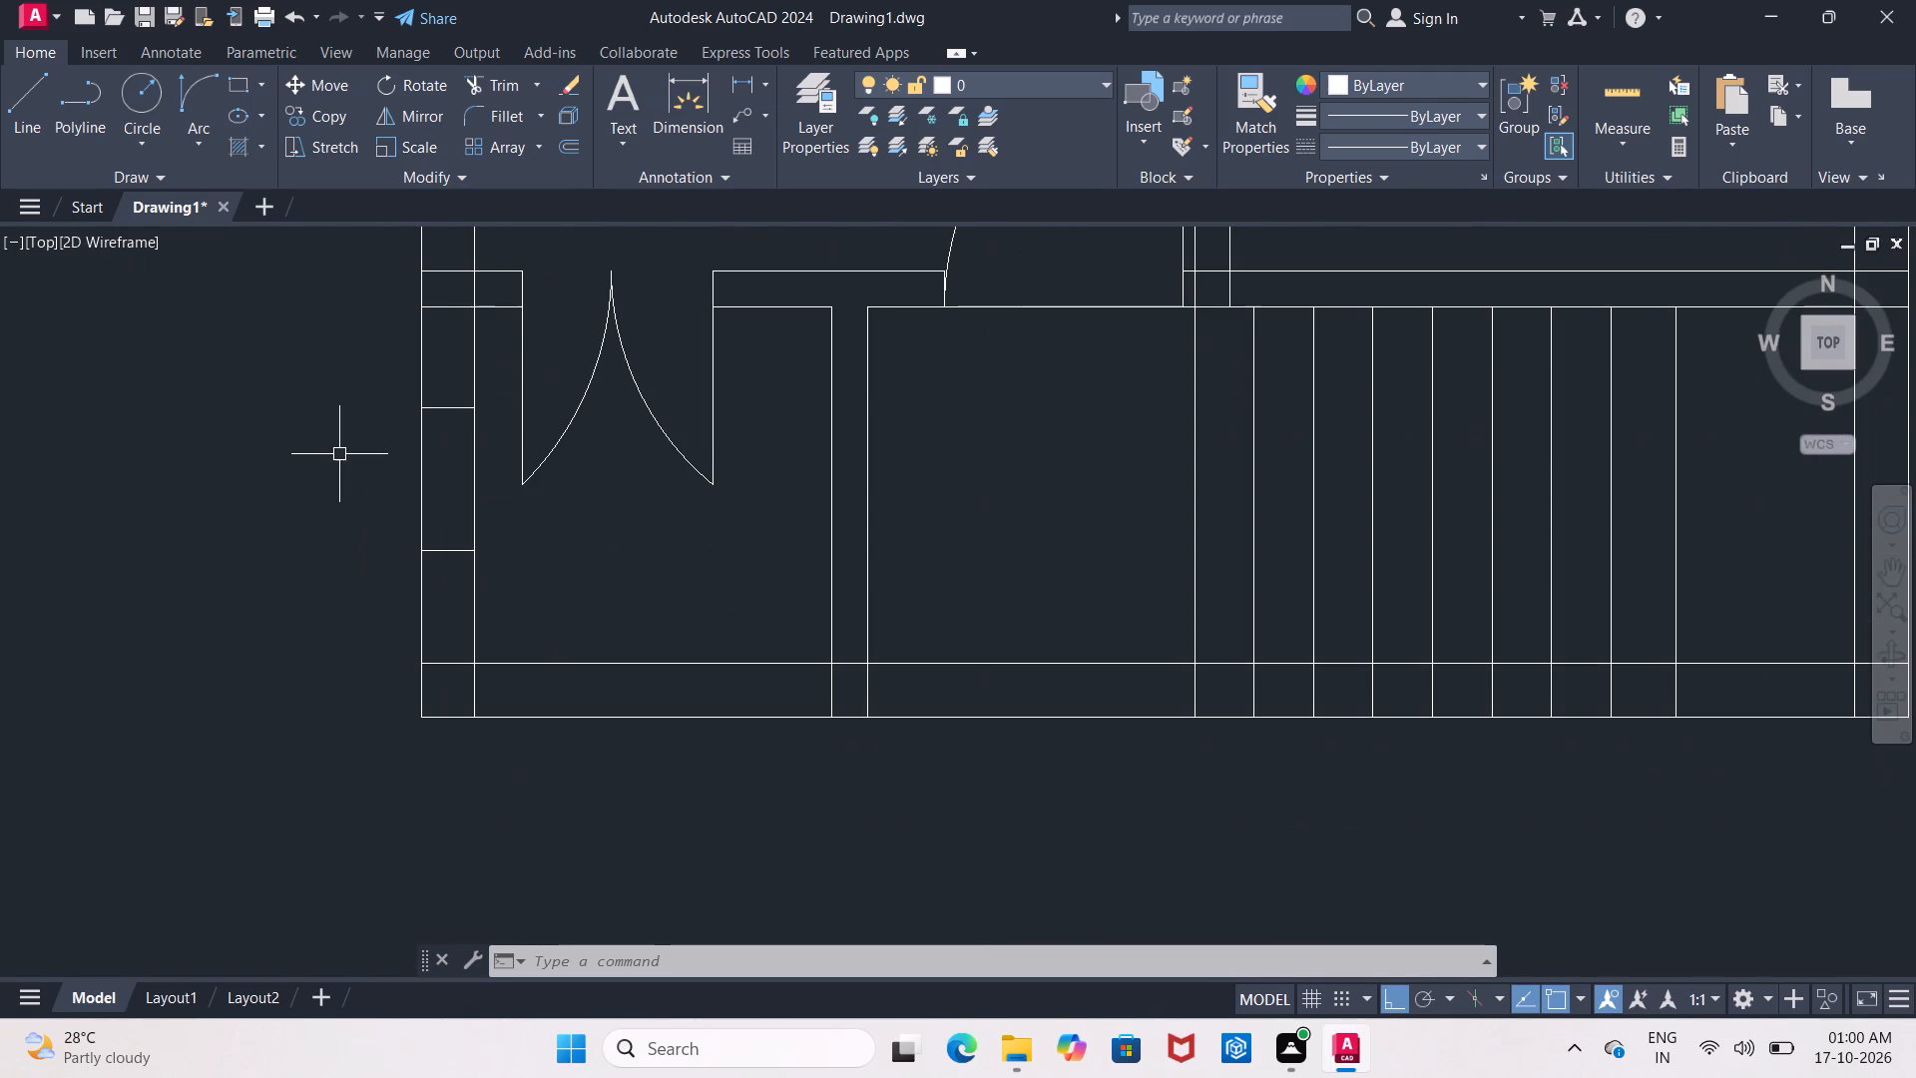
key("semicolon")
key("BackSpace")
key("o")
key("Return")
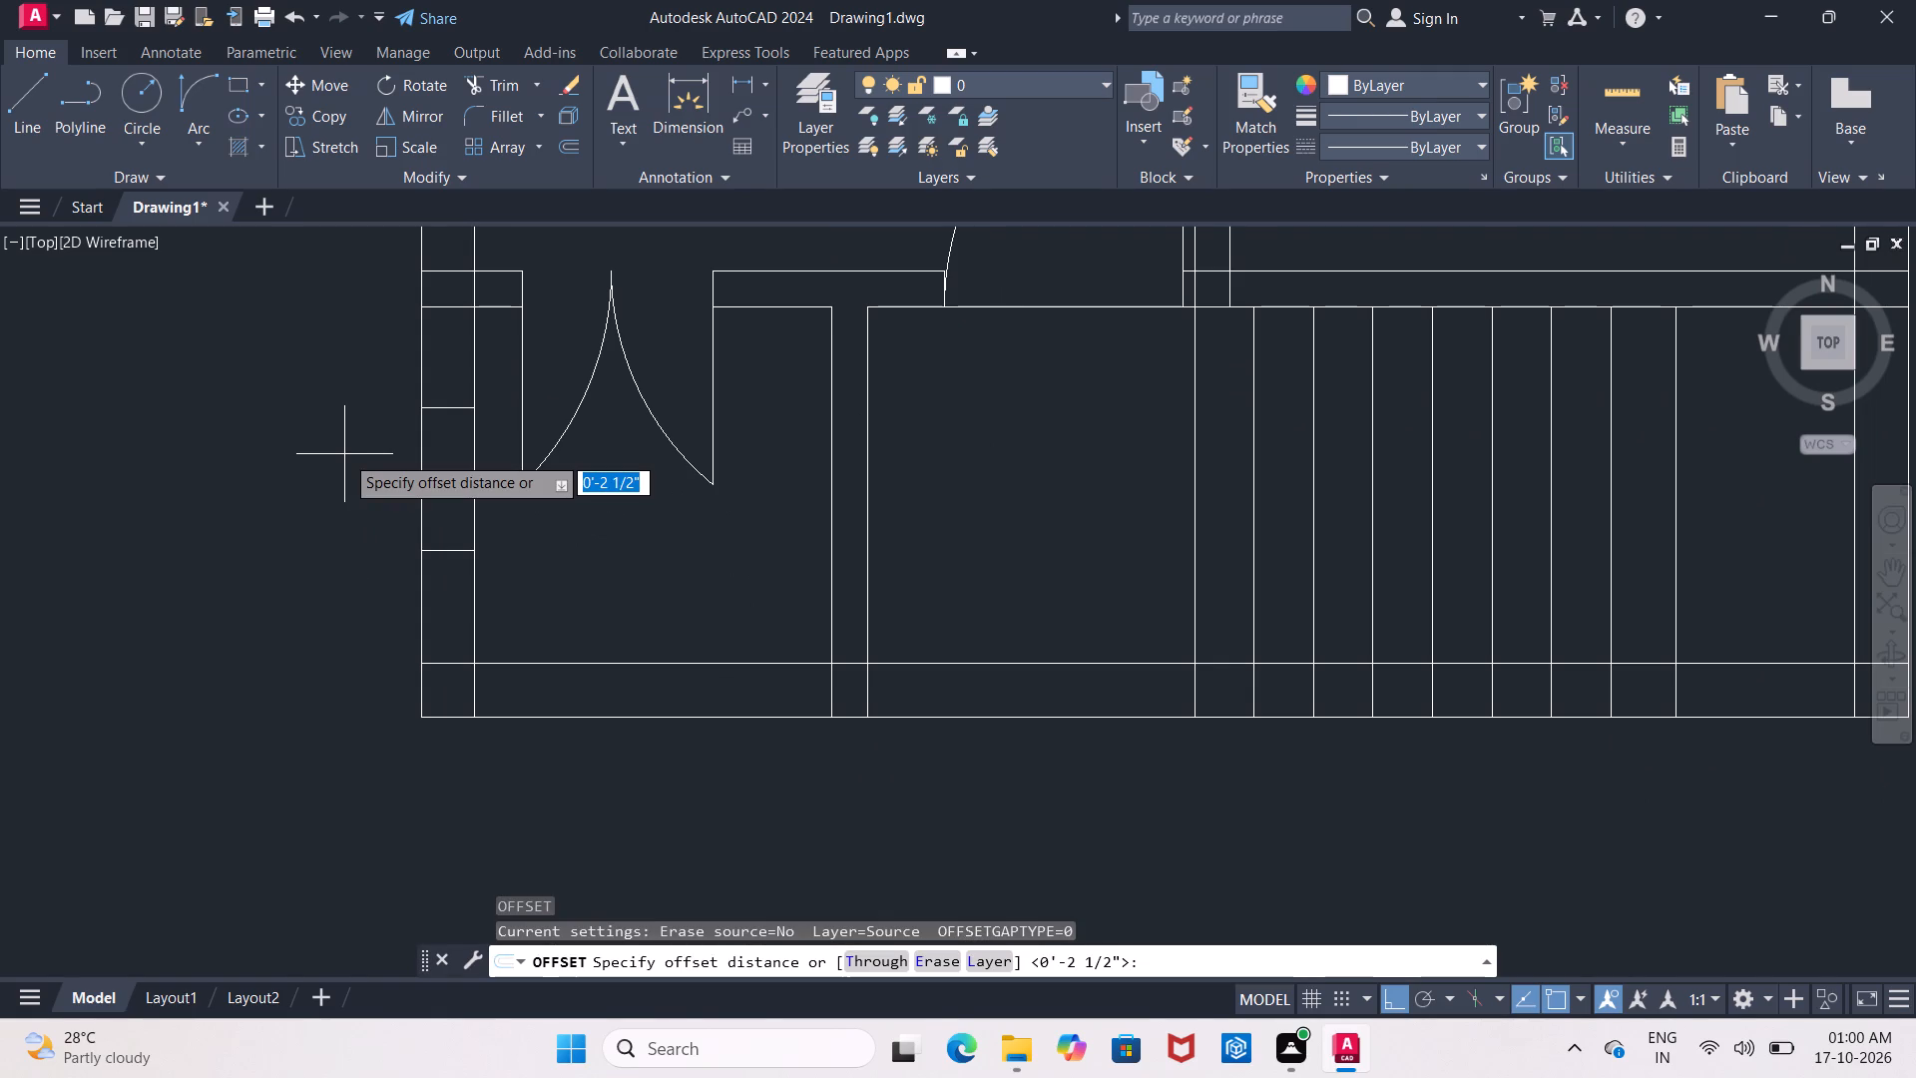
key("4")
key("BackSpace")
type("2.25\"")
key("Return")
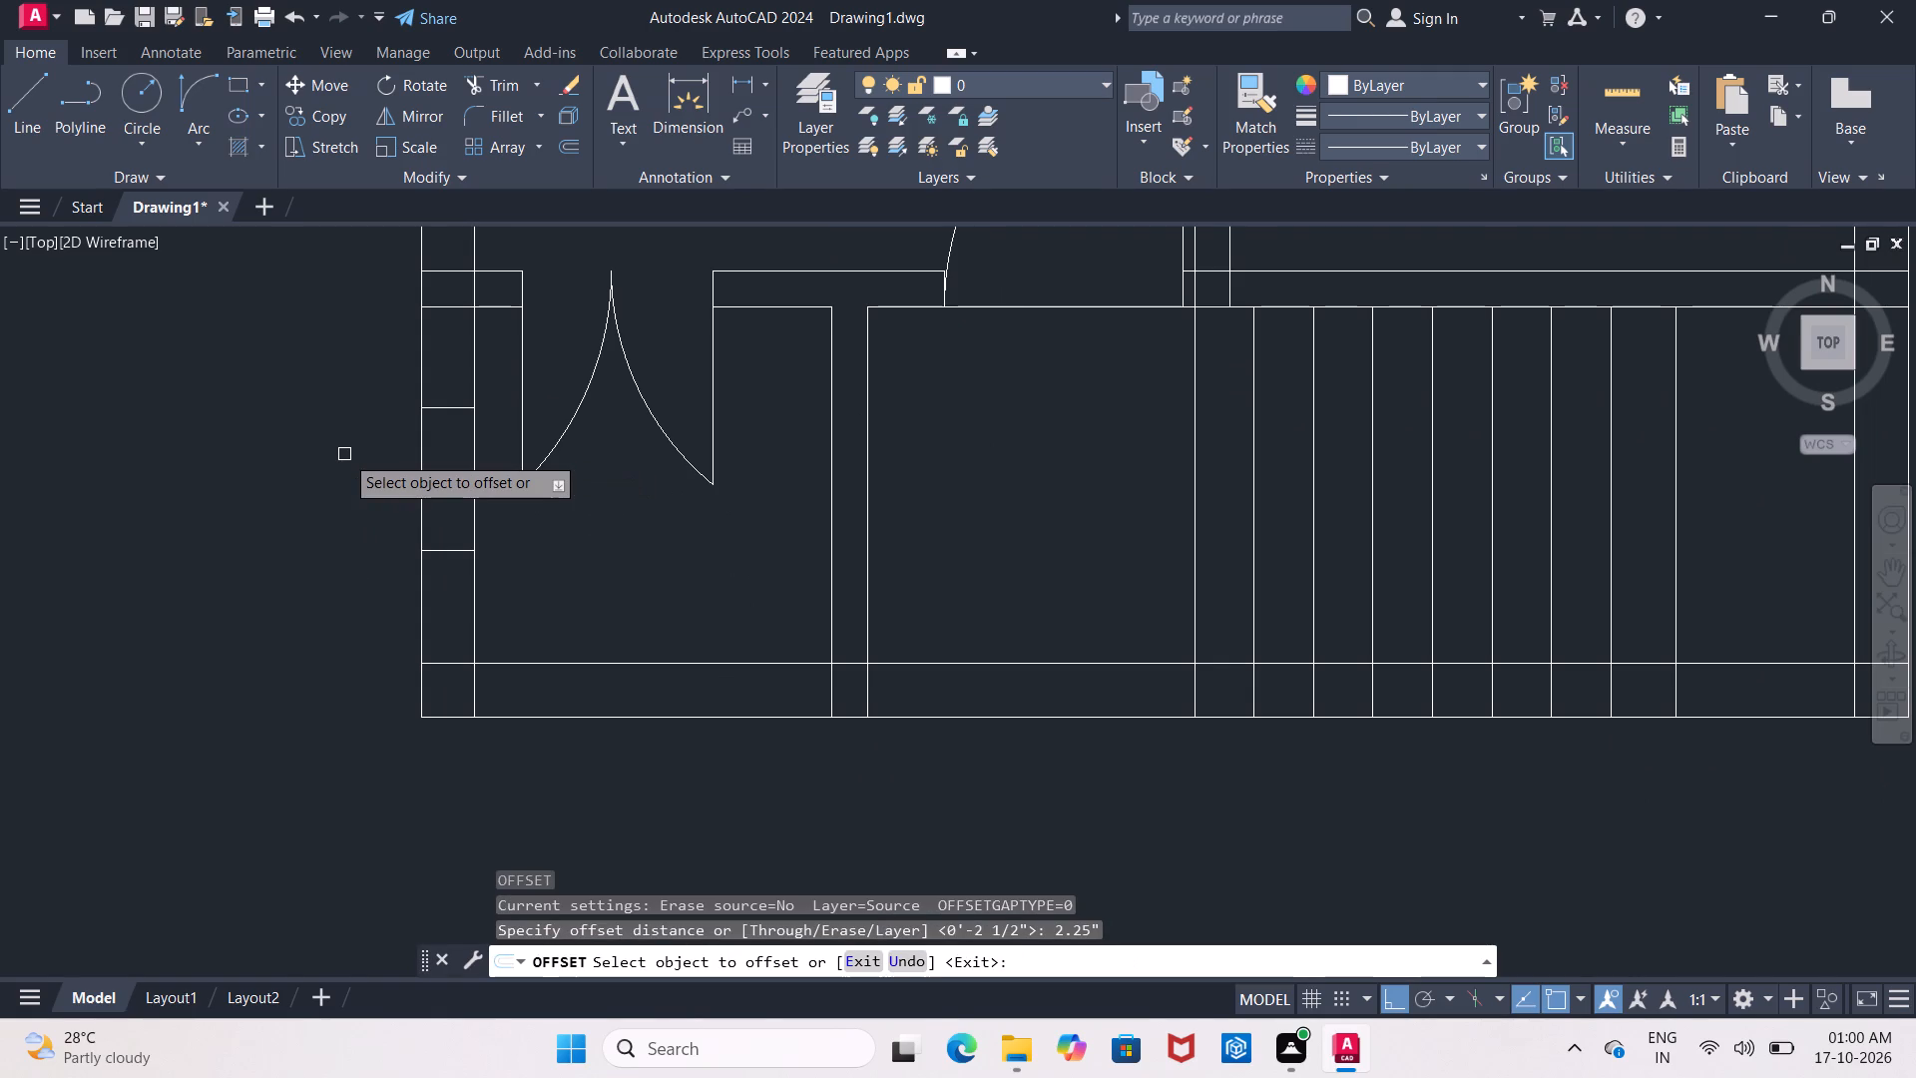
left_click(420, 495)
left_click(447, 501)
left_click(474, 505)
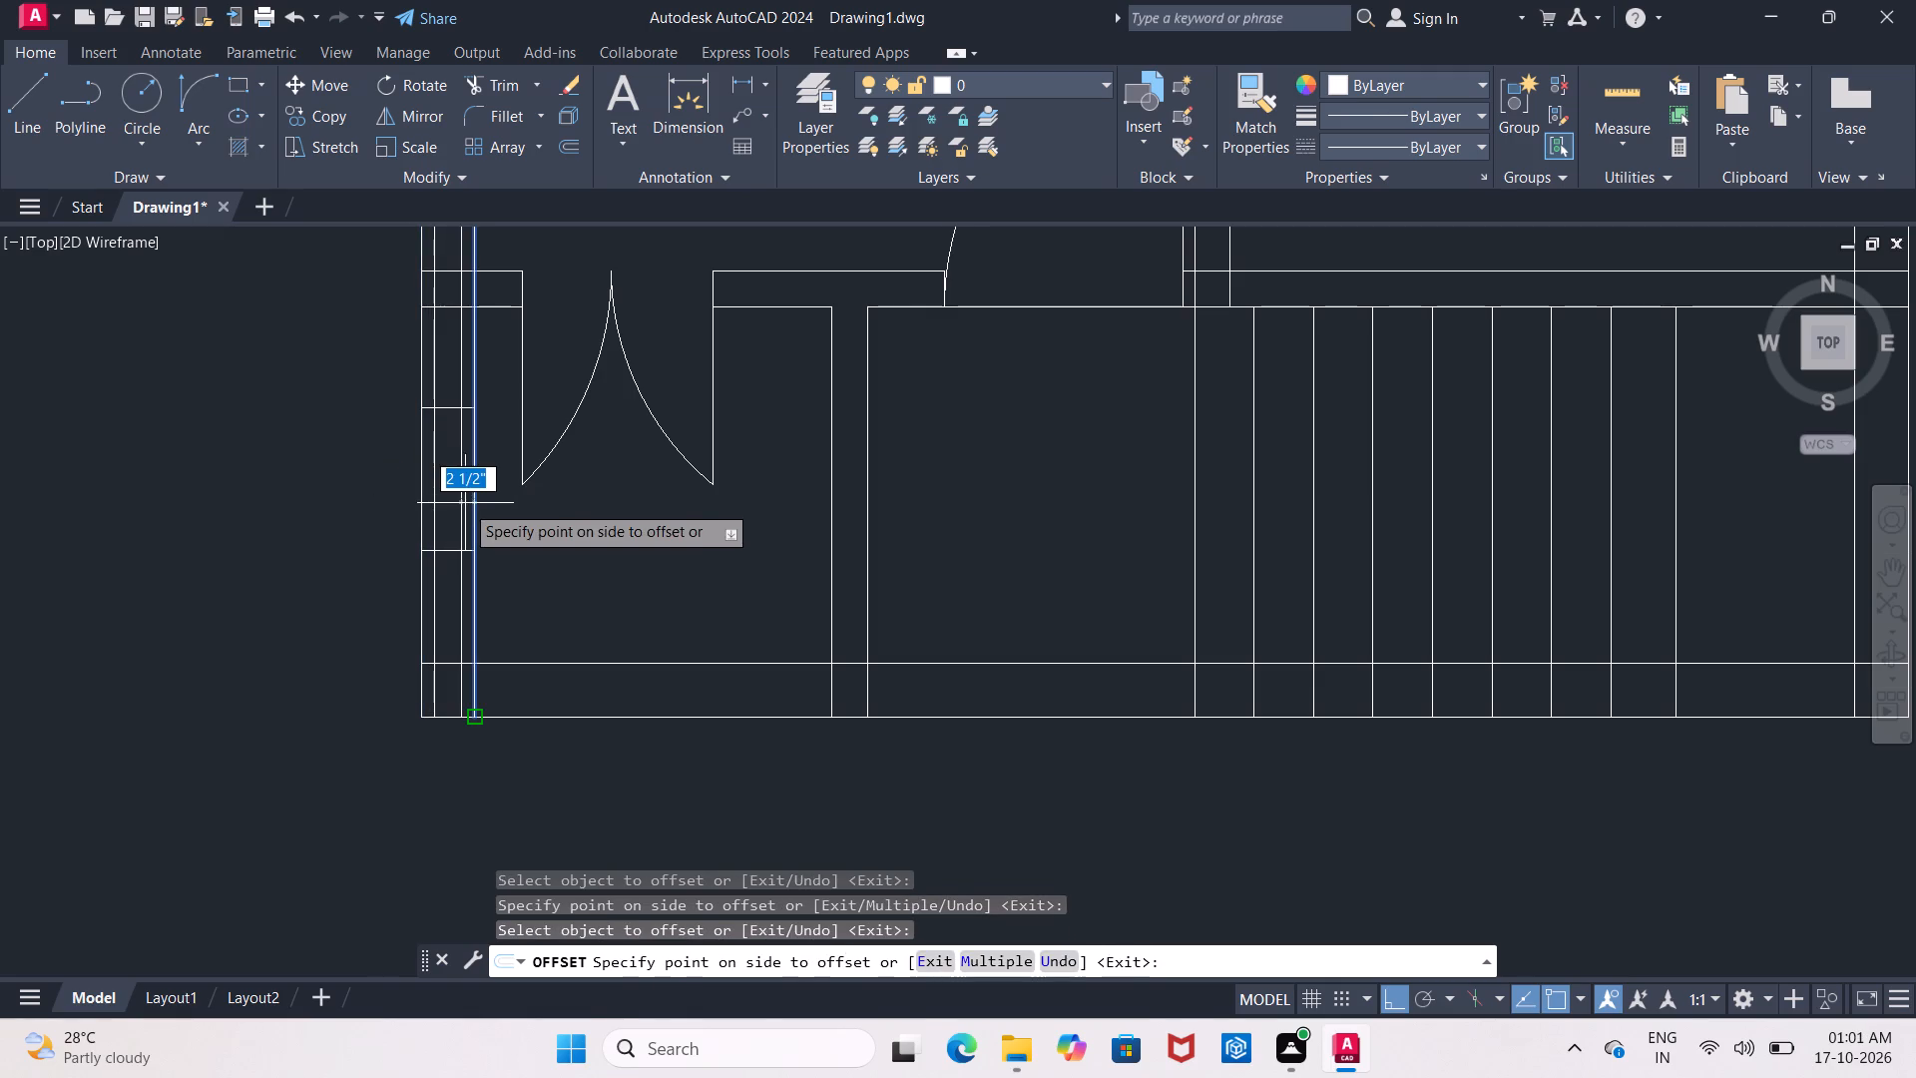
left_click(453, 497)
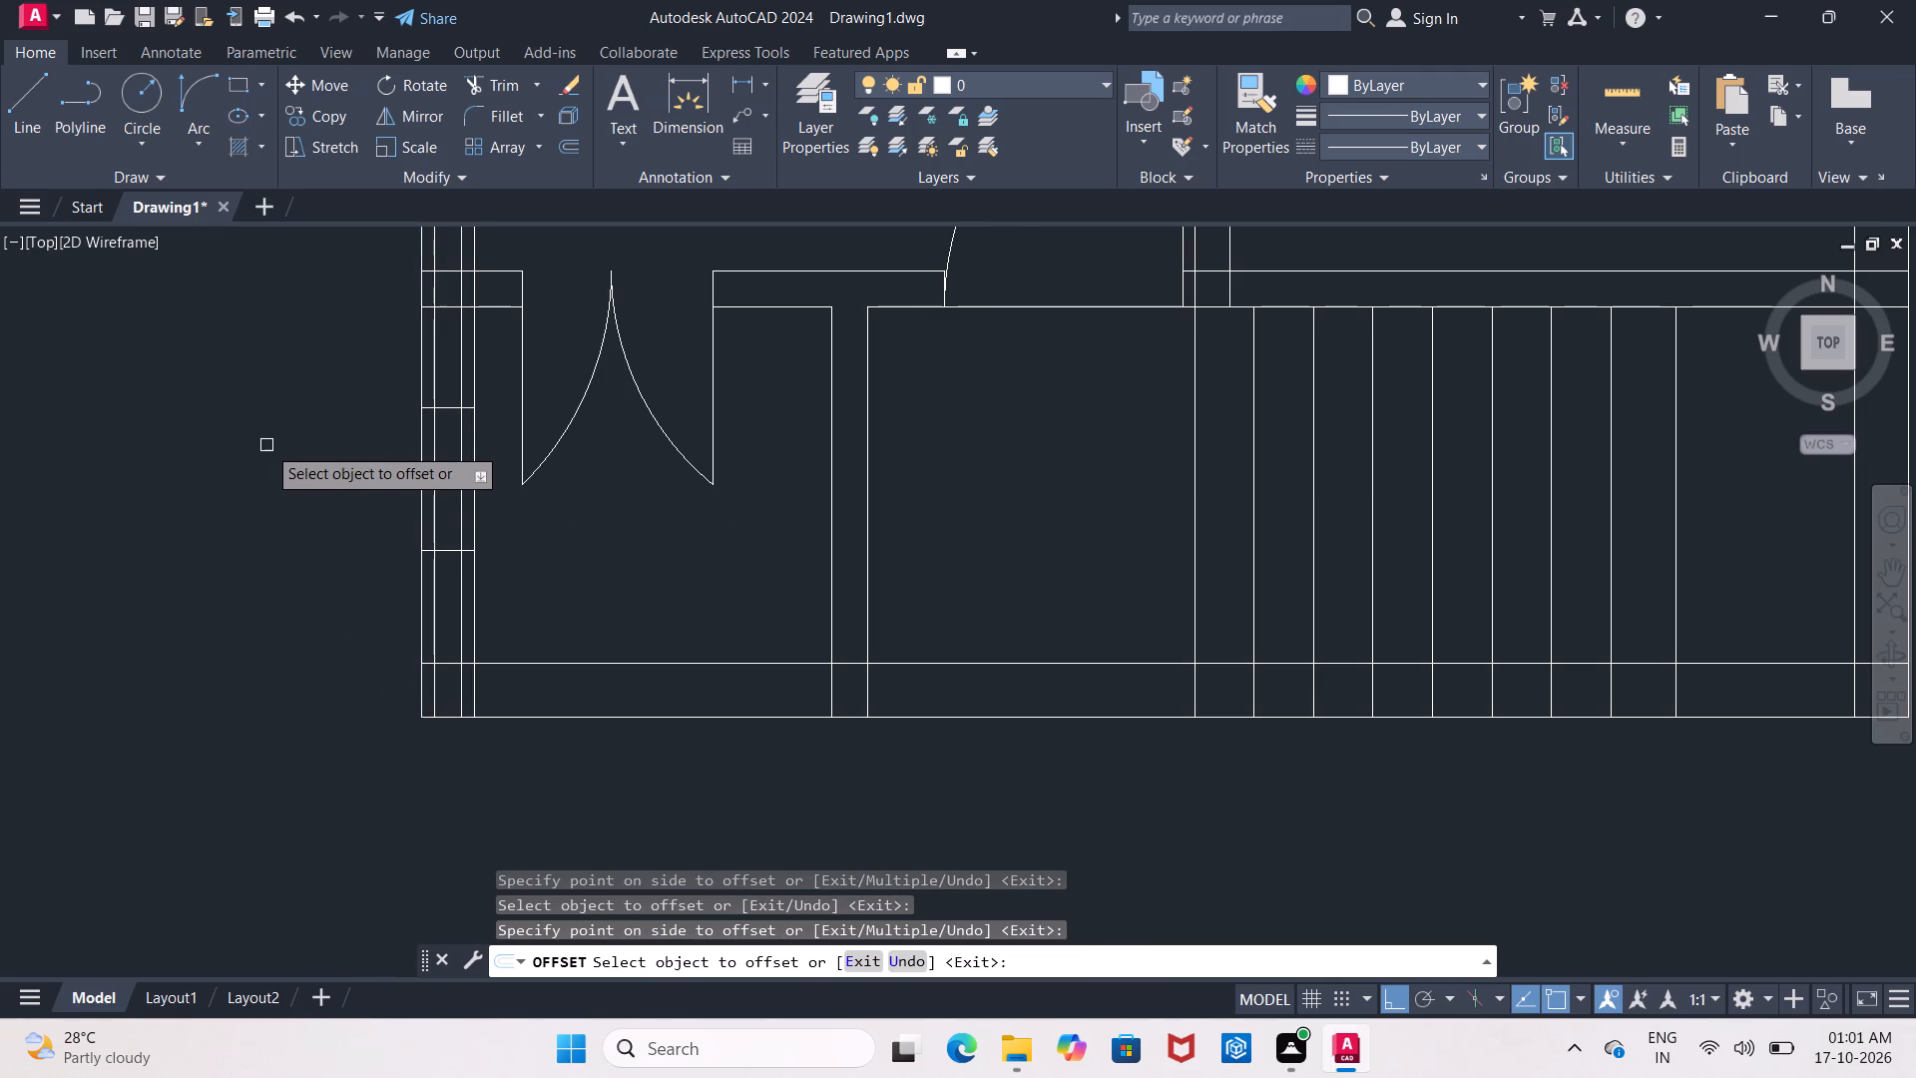
key("Escape")
Trim the two new lines in the left wall from the opening beside the double door down to the bottom wall.
type("tr")
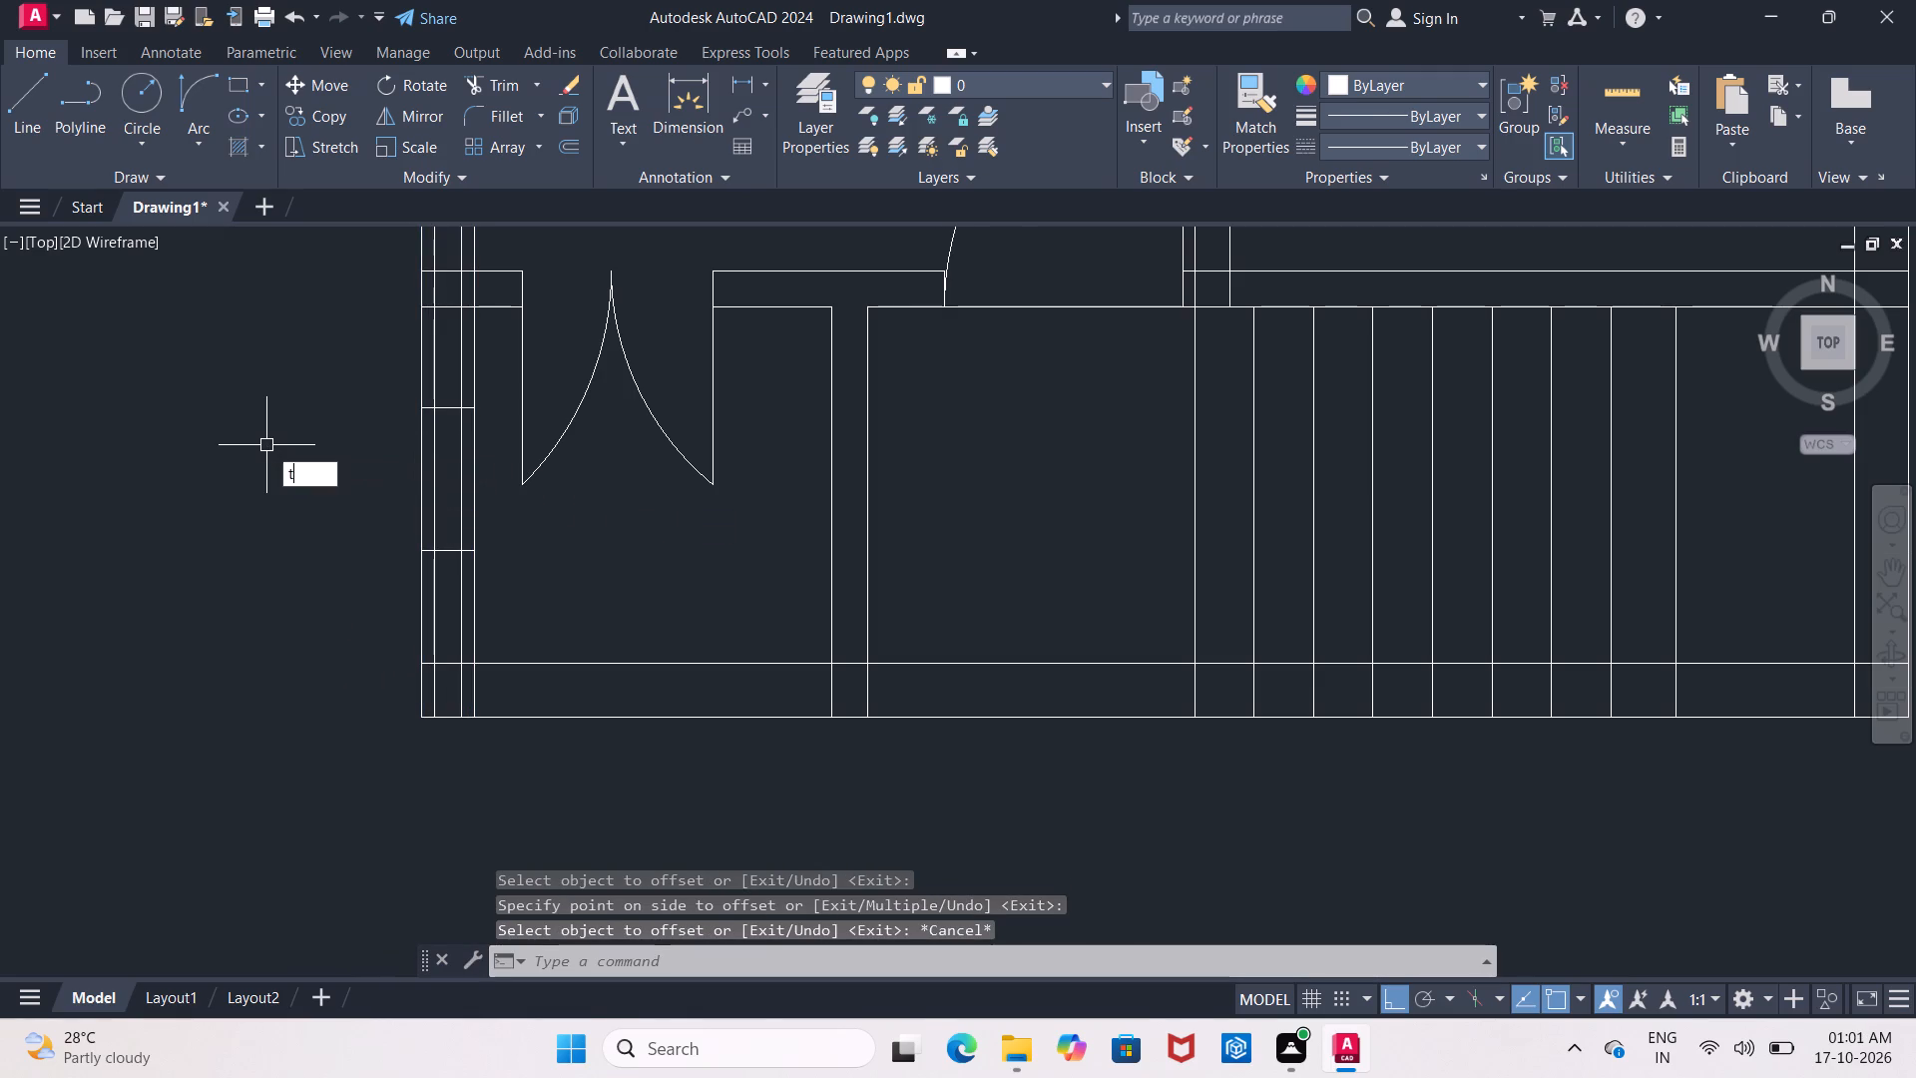
key("Return")
key("Return")
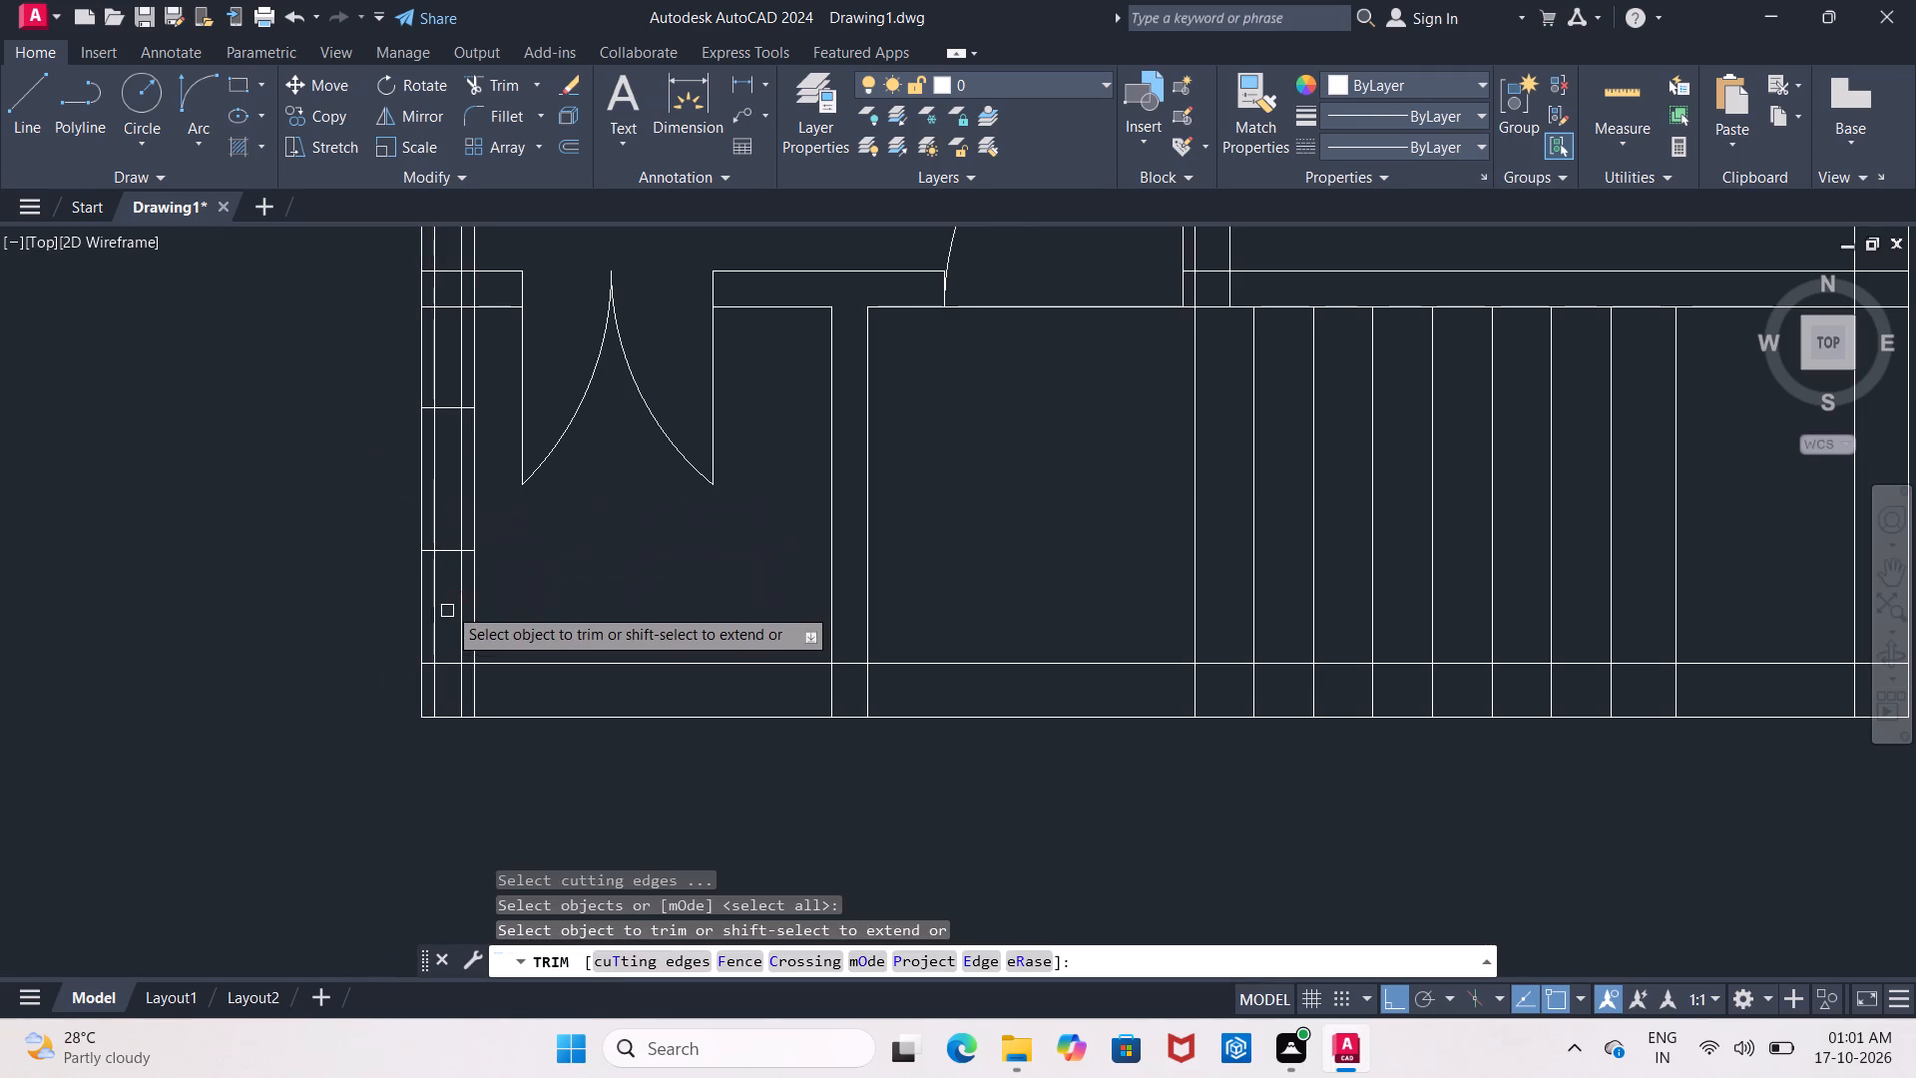
left_click(435, 621)
left_click(457, 611)
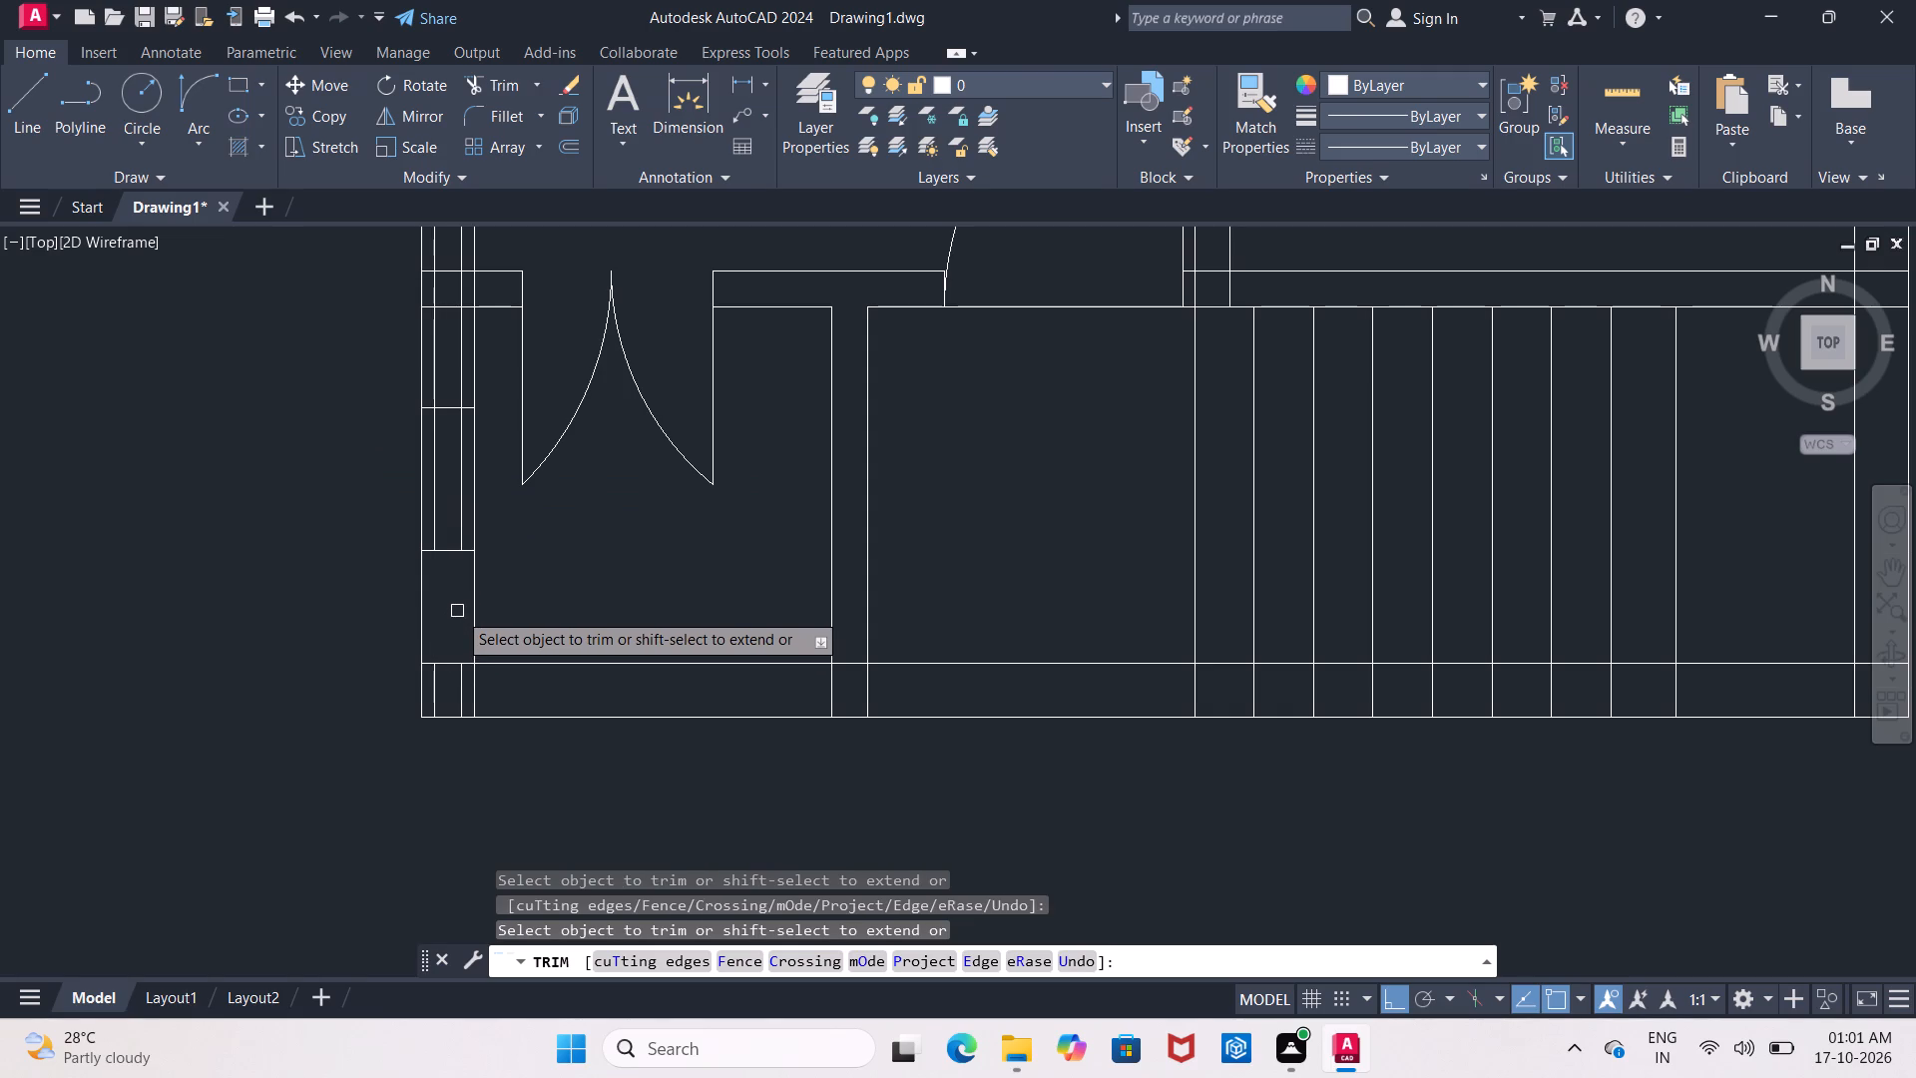
scroll(442, 684, "up", 2)
left_click(423, 693)
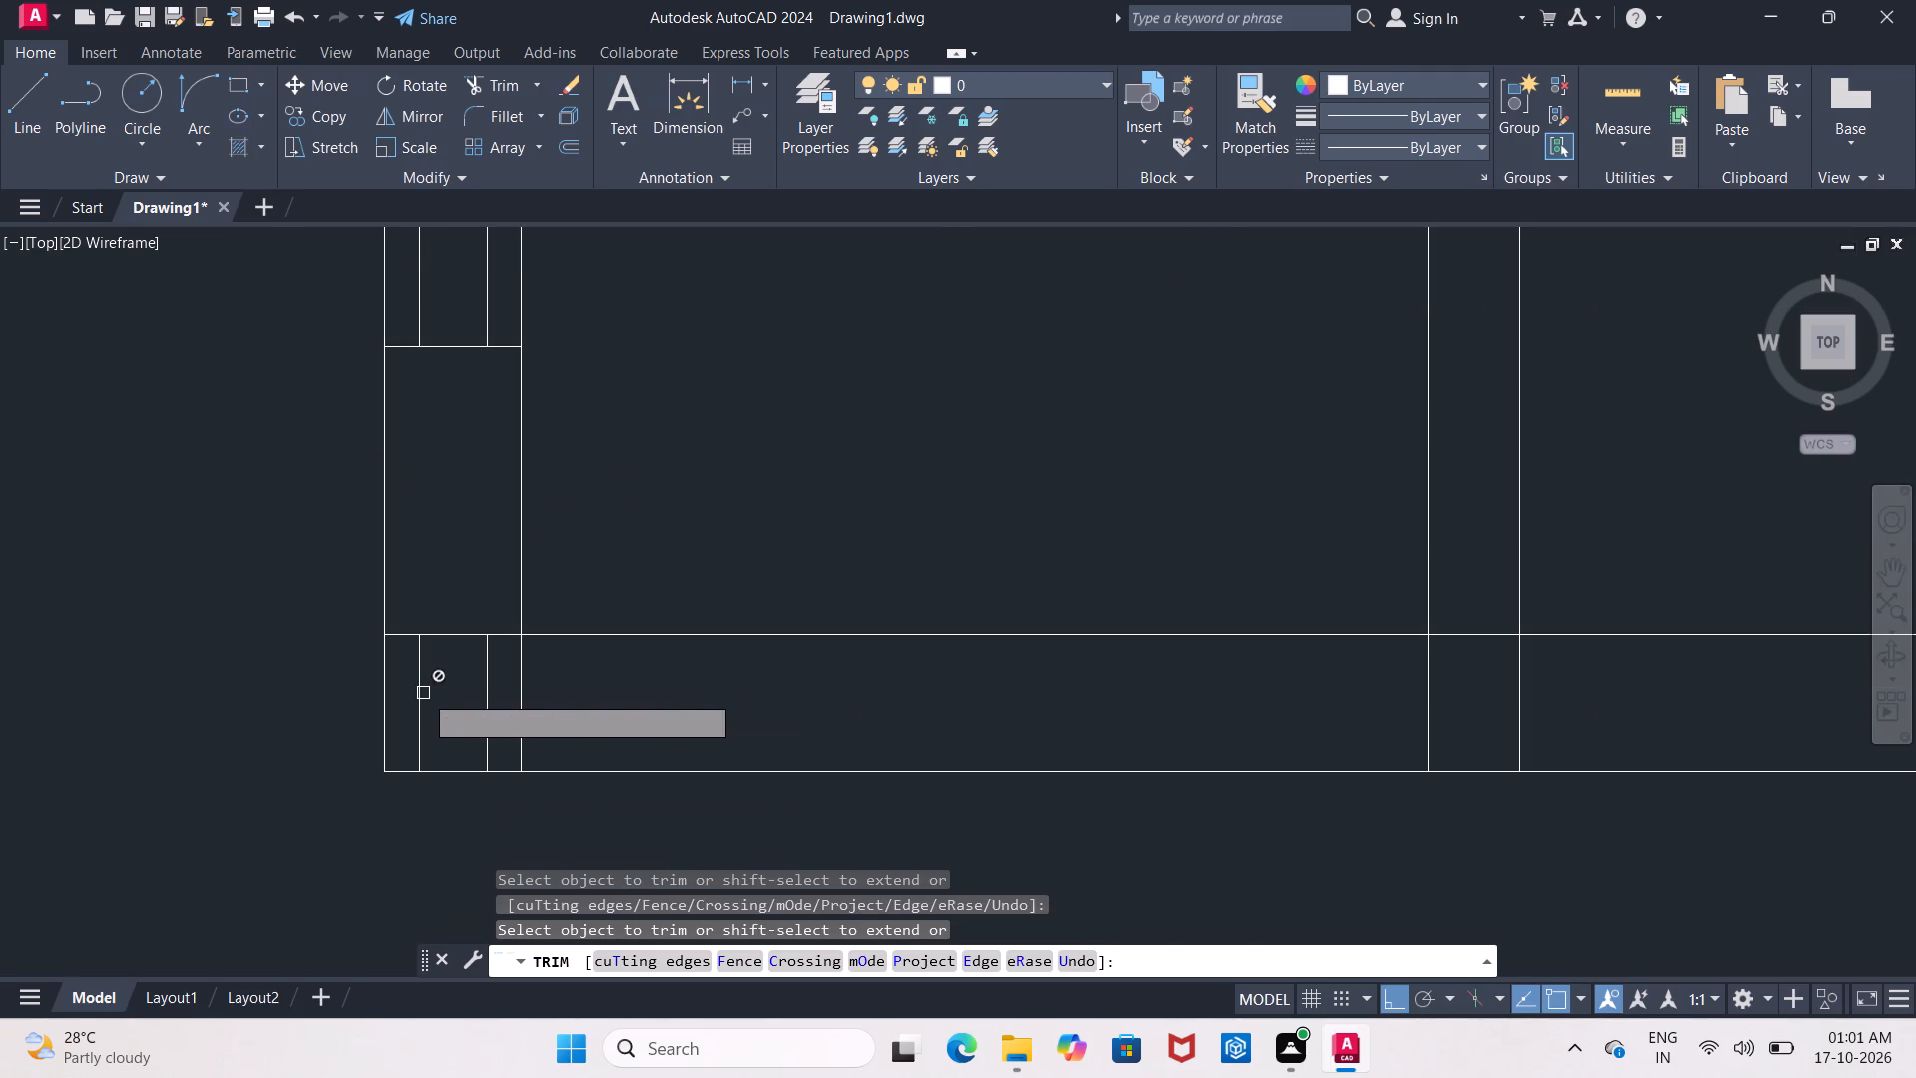
left_click(461, 714)
key("grave")
key("Escape")
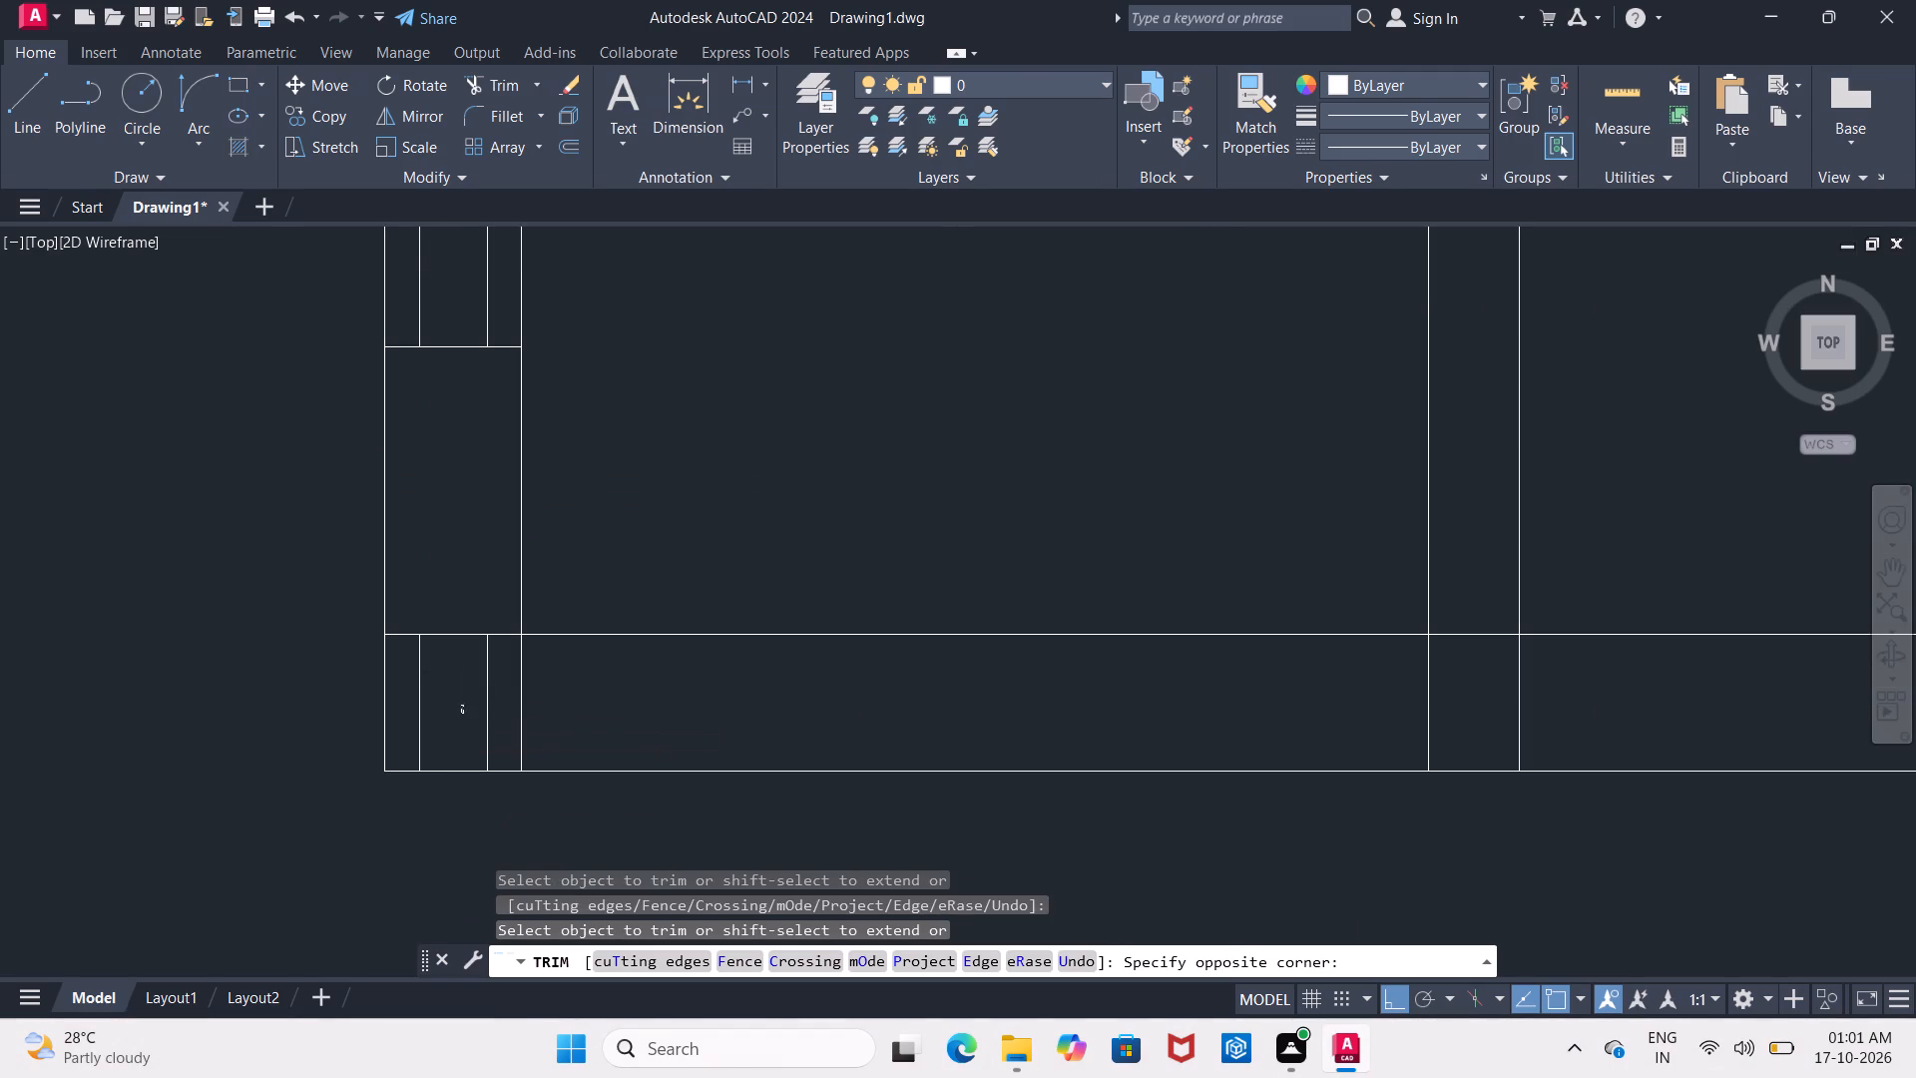
Erase the two leftover offset segments at the lower-left wall corner.
left_click(422, 721)
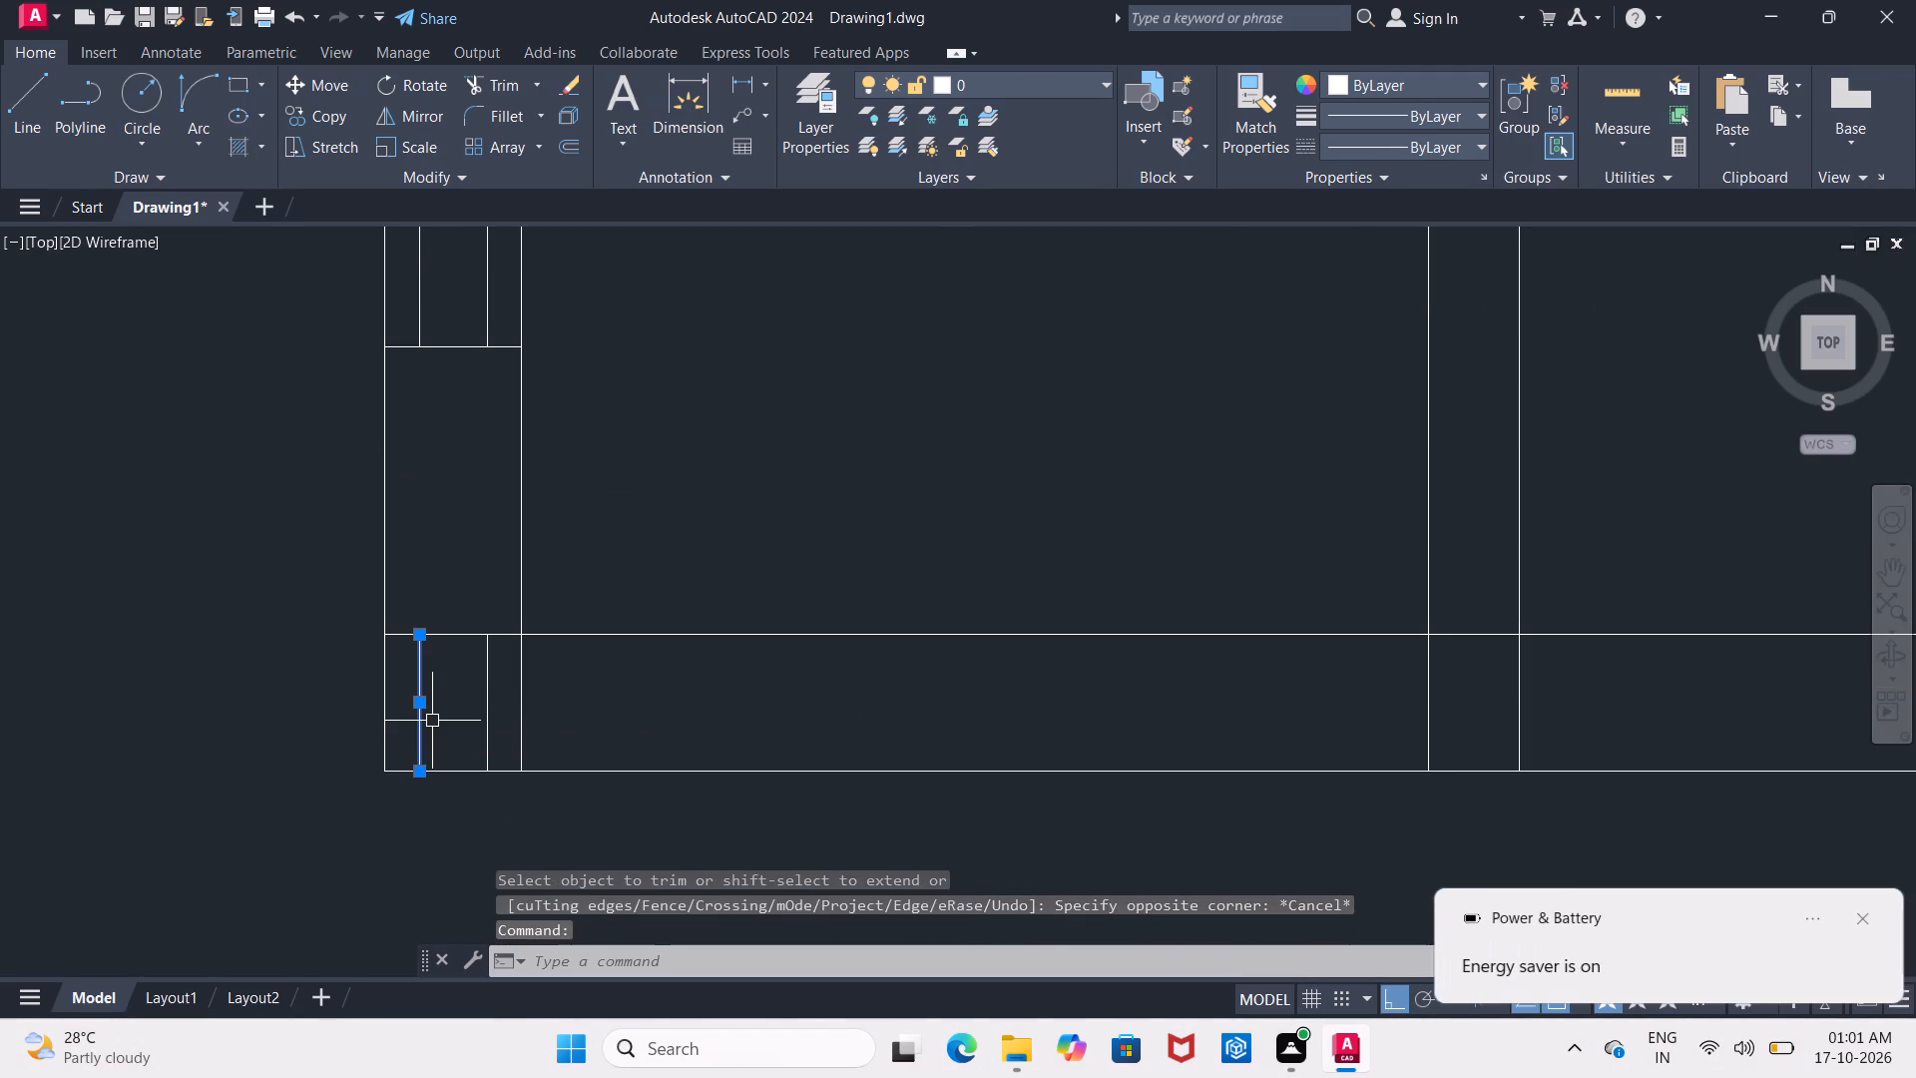
key("Delete")
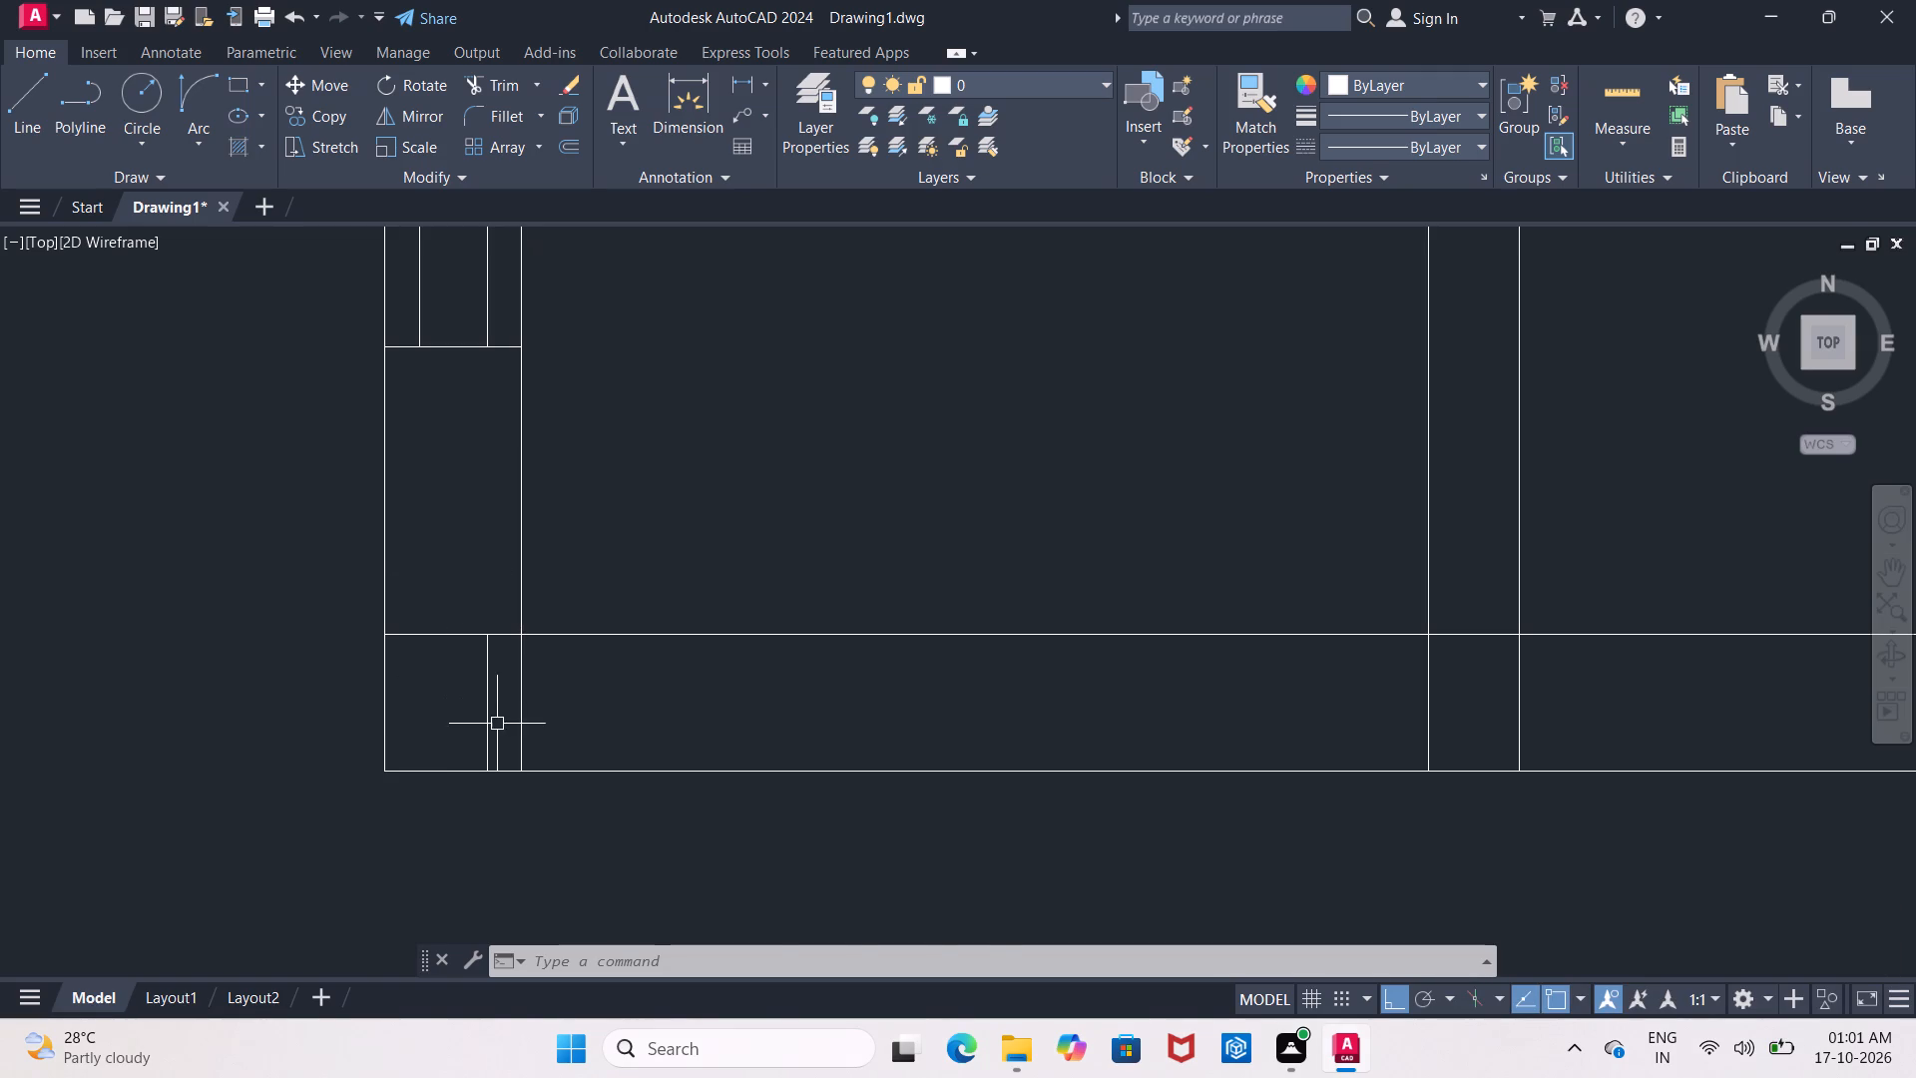
left_click(497, 724)
left_click(480, 713)
key("Delete")
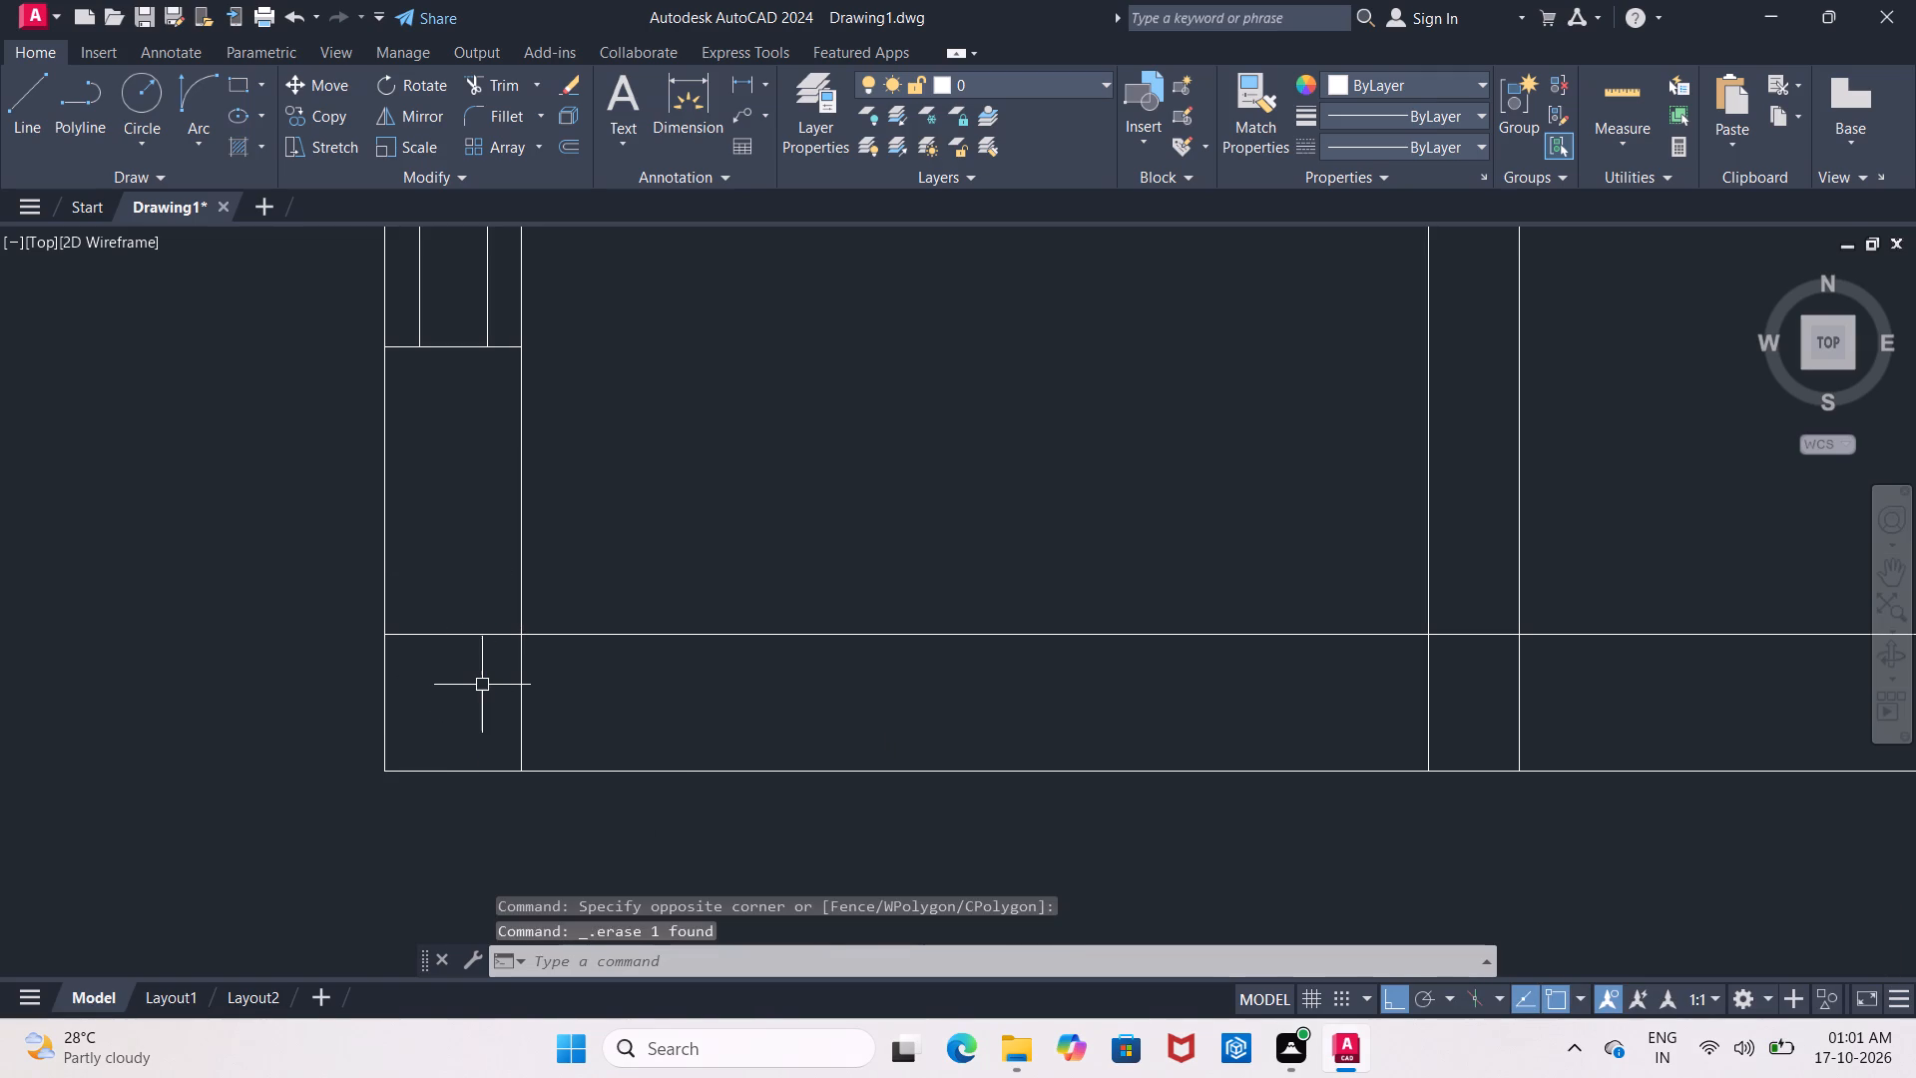
Trim the two offset lines in the left wall above the opening beside the double door.
scroll(755, 530, "down", 3)
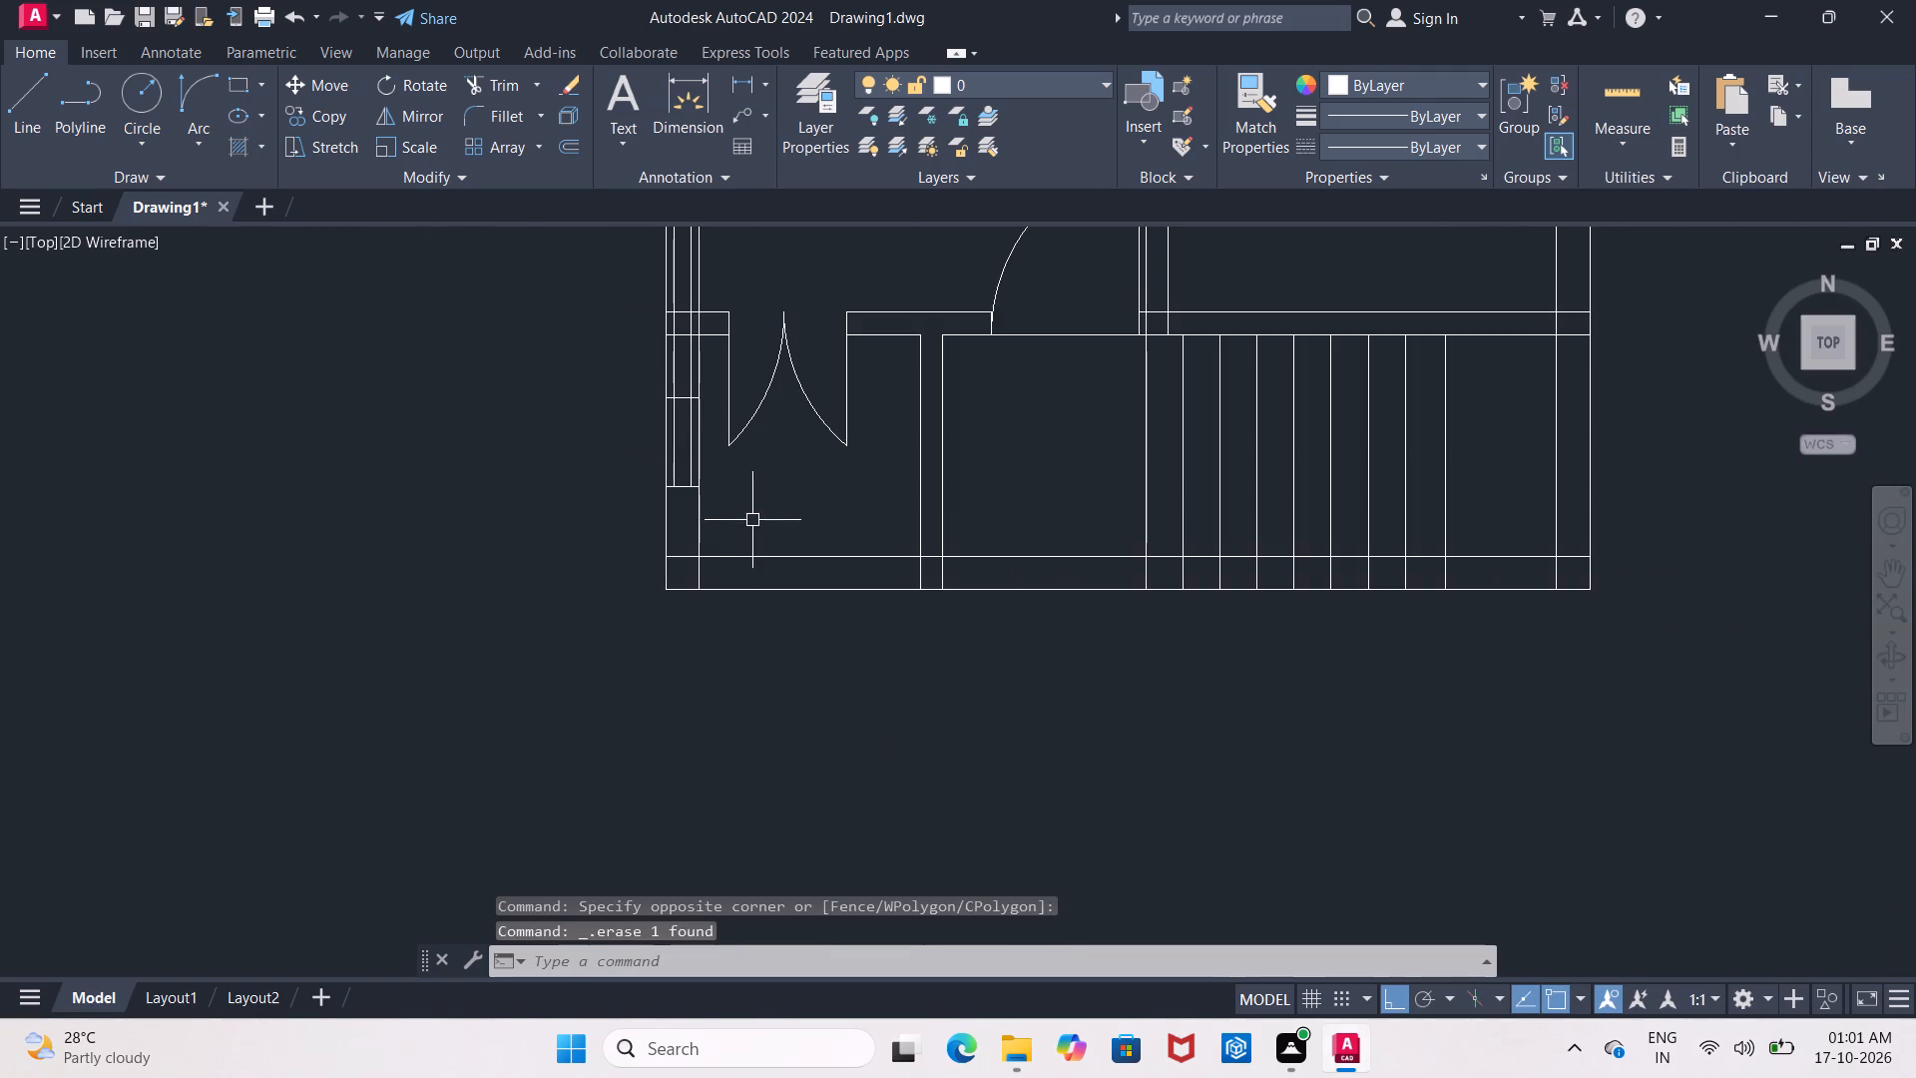
middle_click_drag(753, 522, 731, 576)
scroll(681, 430, "up", 2)
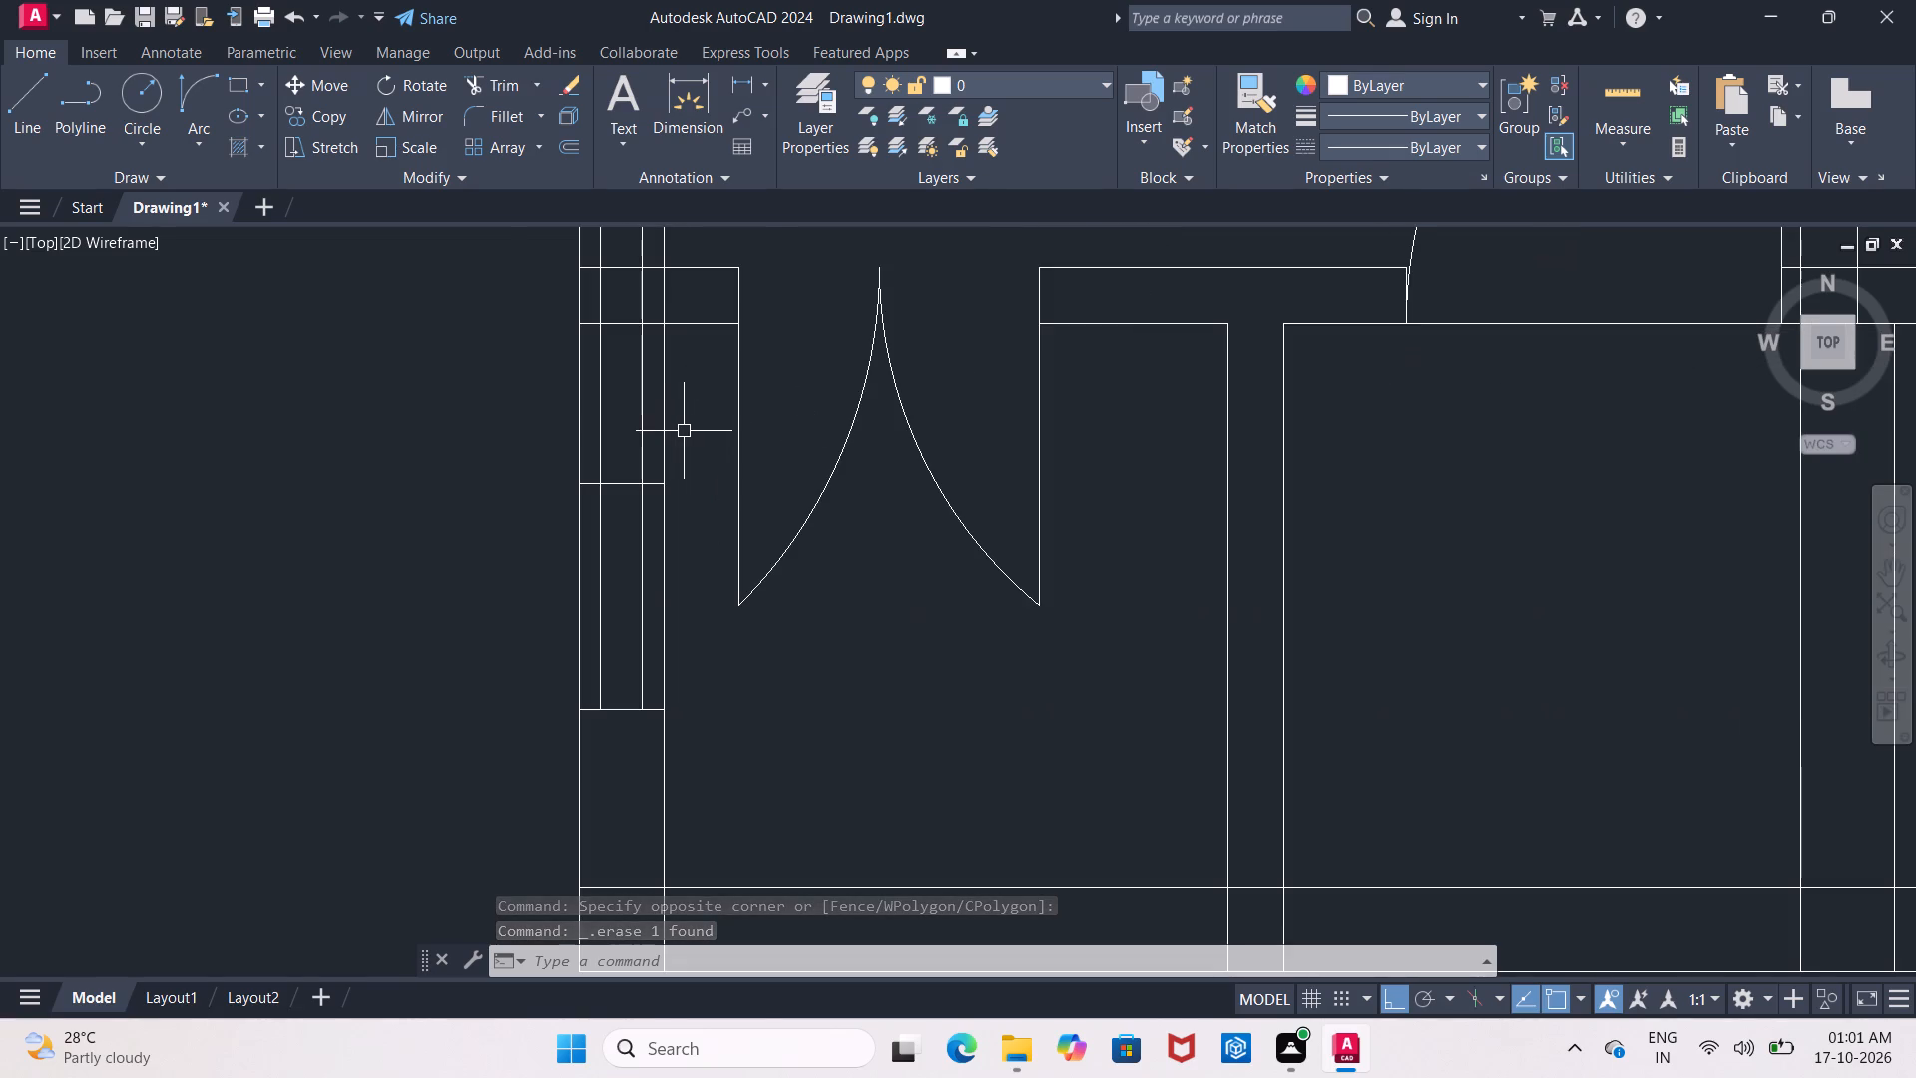
scroll(691, 435, "up", 1)
type("tr")
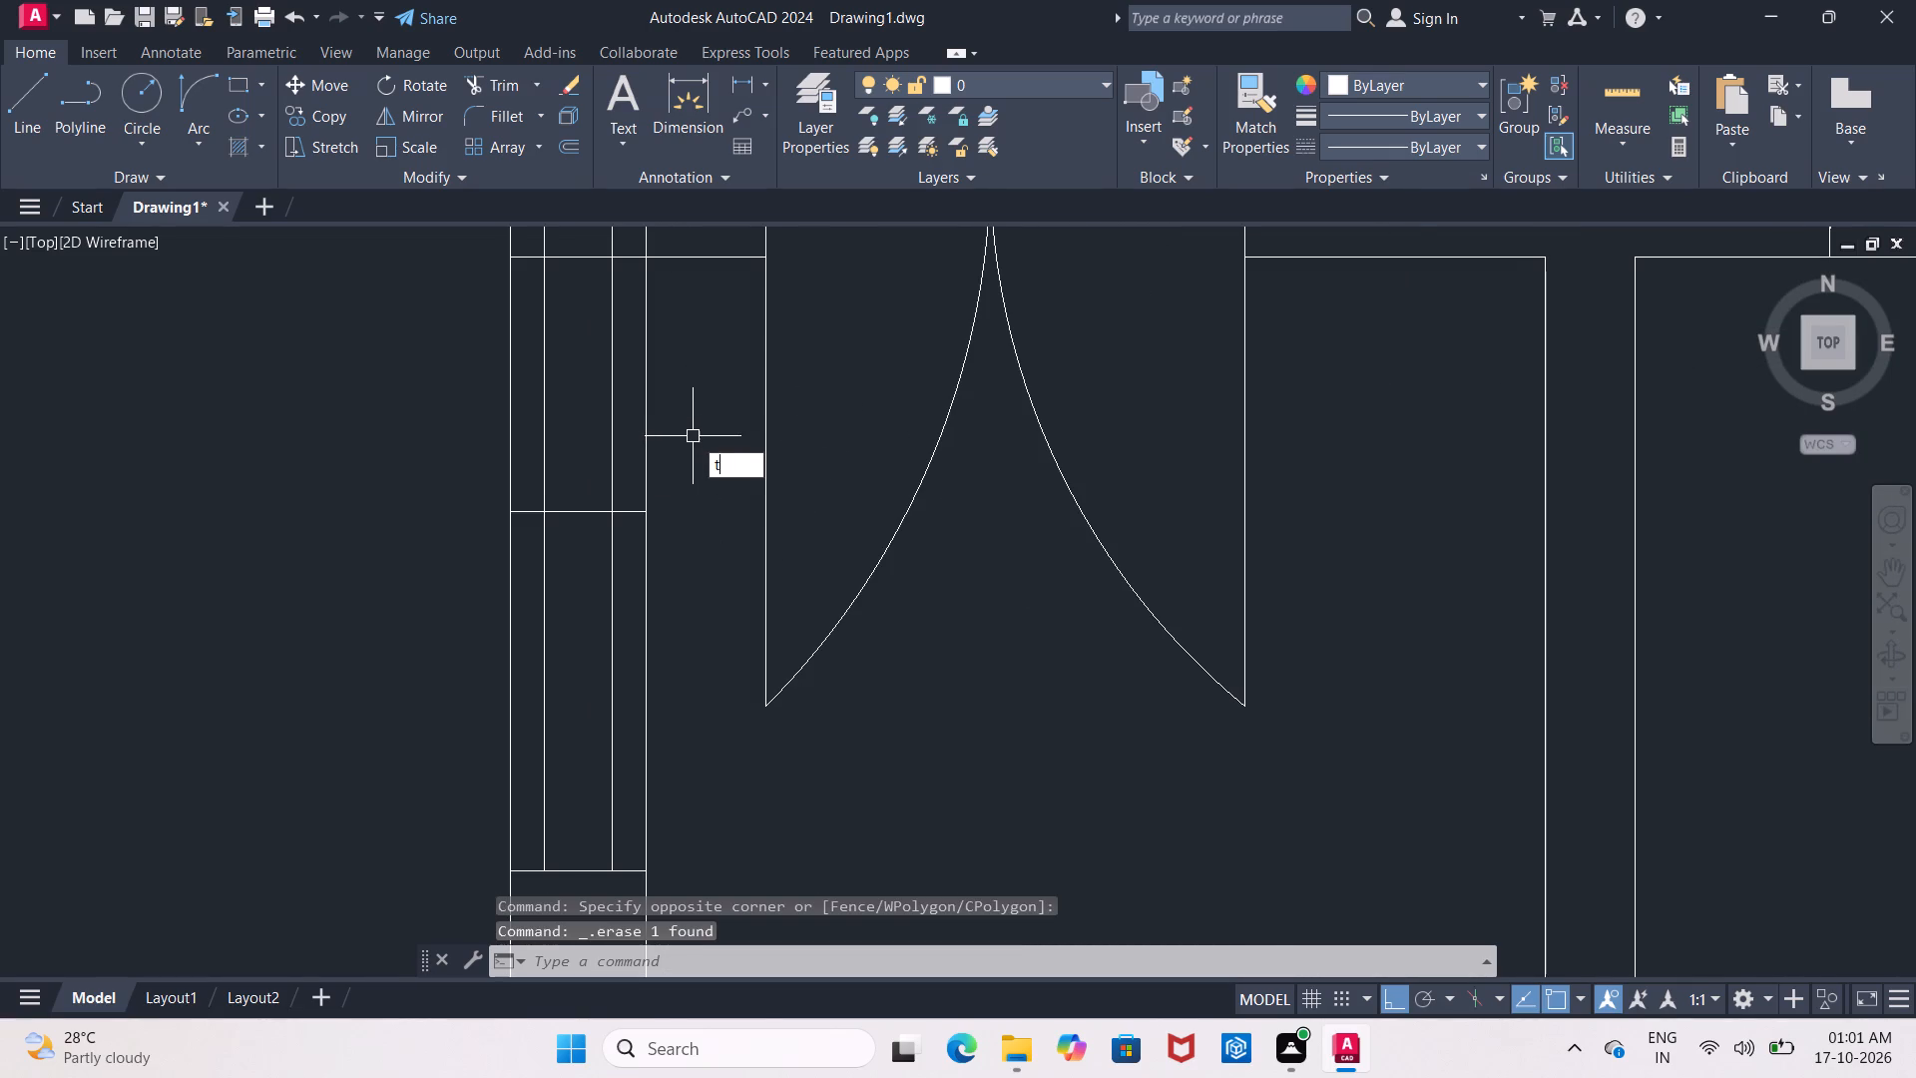
key("Return")
key("Return")
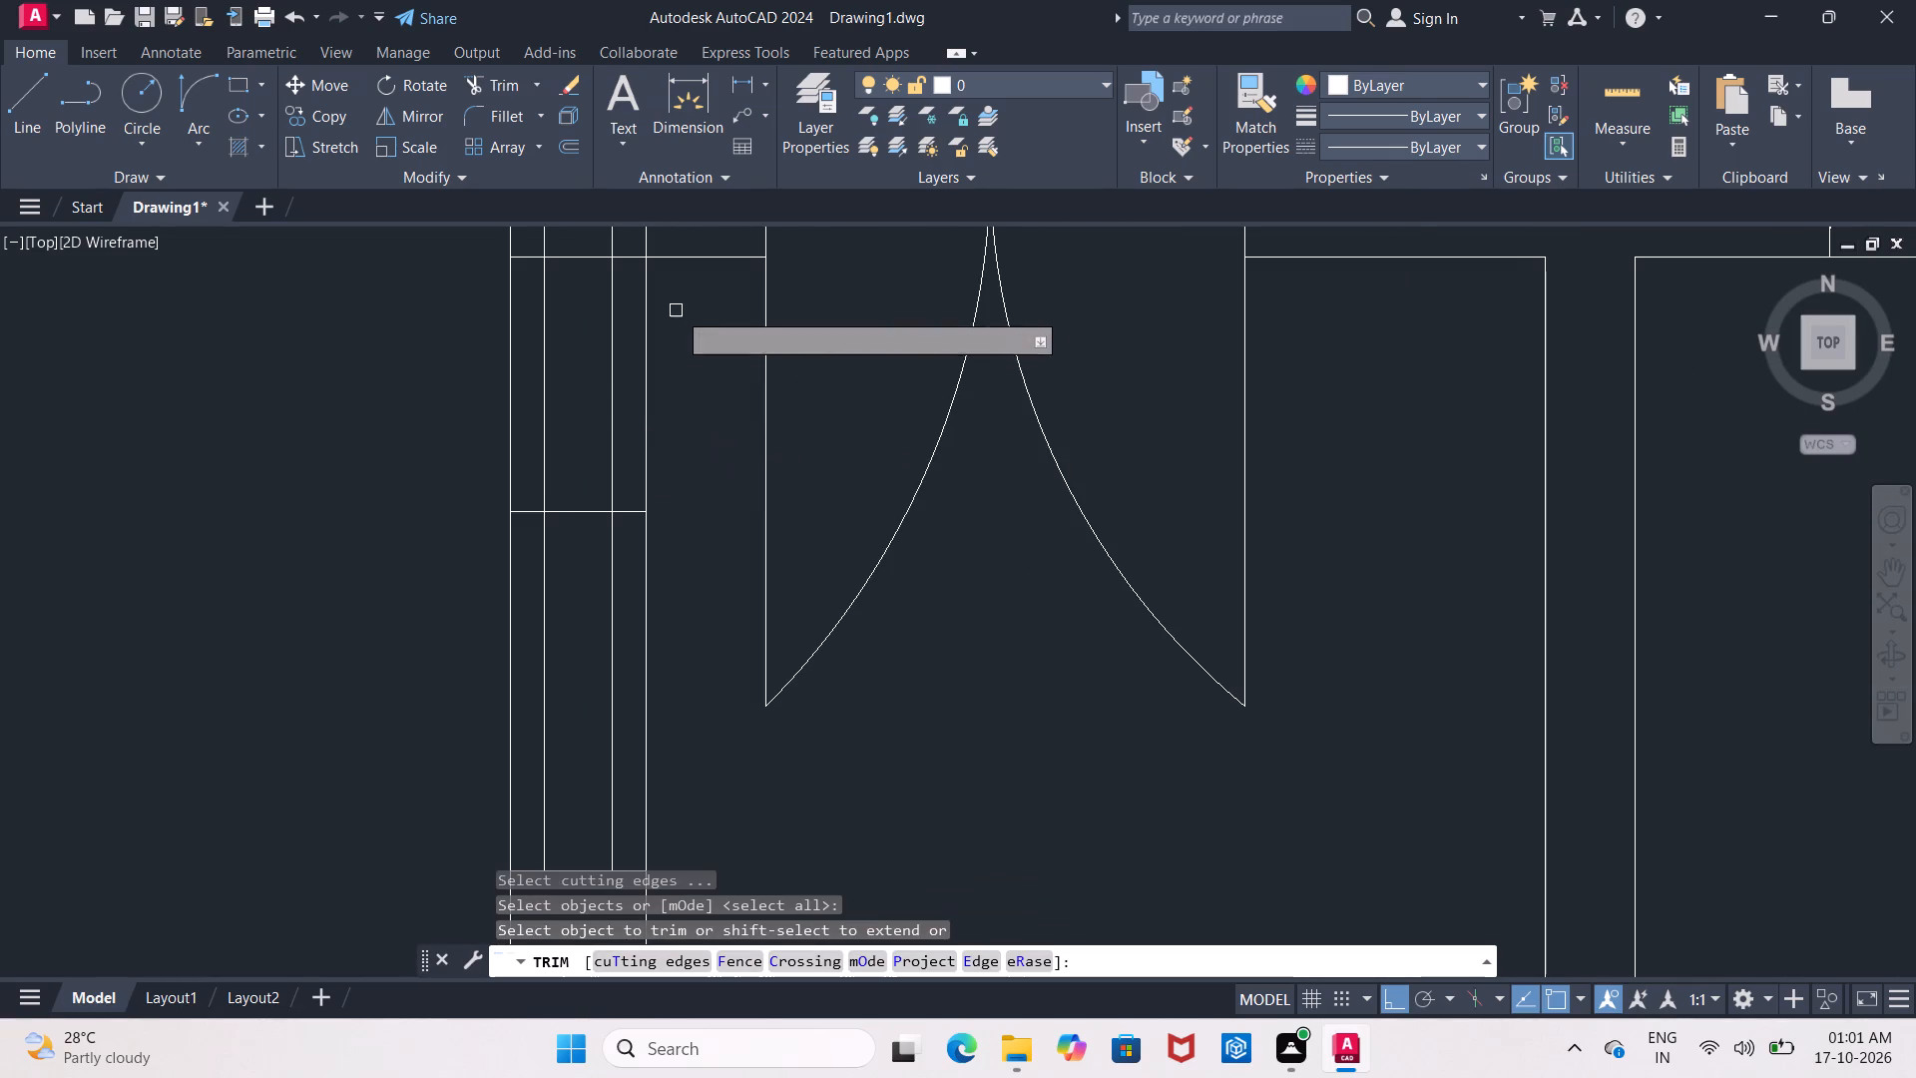
scroll(690, 312, "down", 2)
scroll(647, 378, "up", 3)
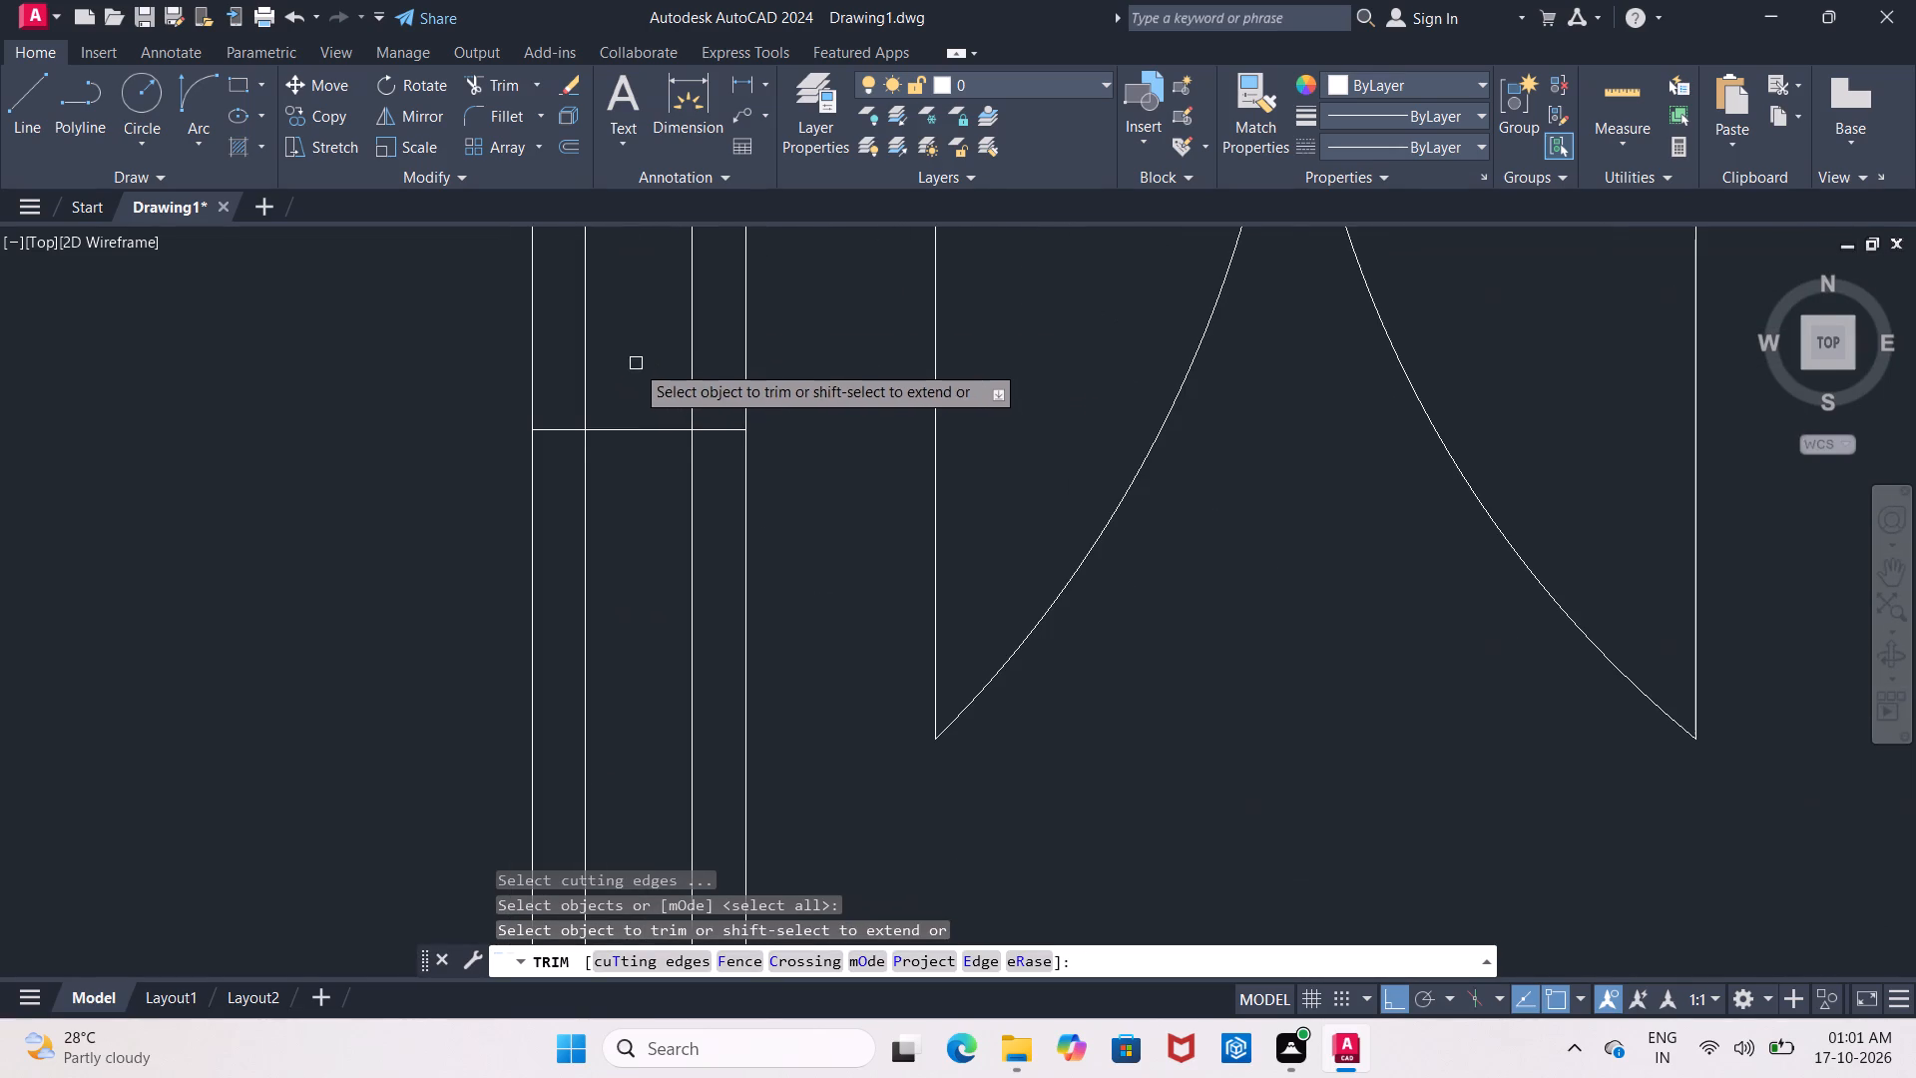
left_click(584, 377)
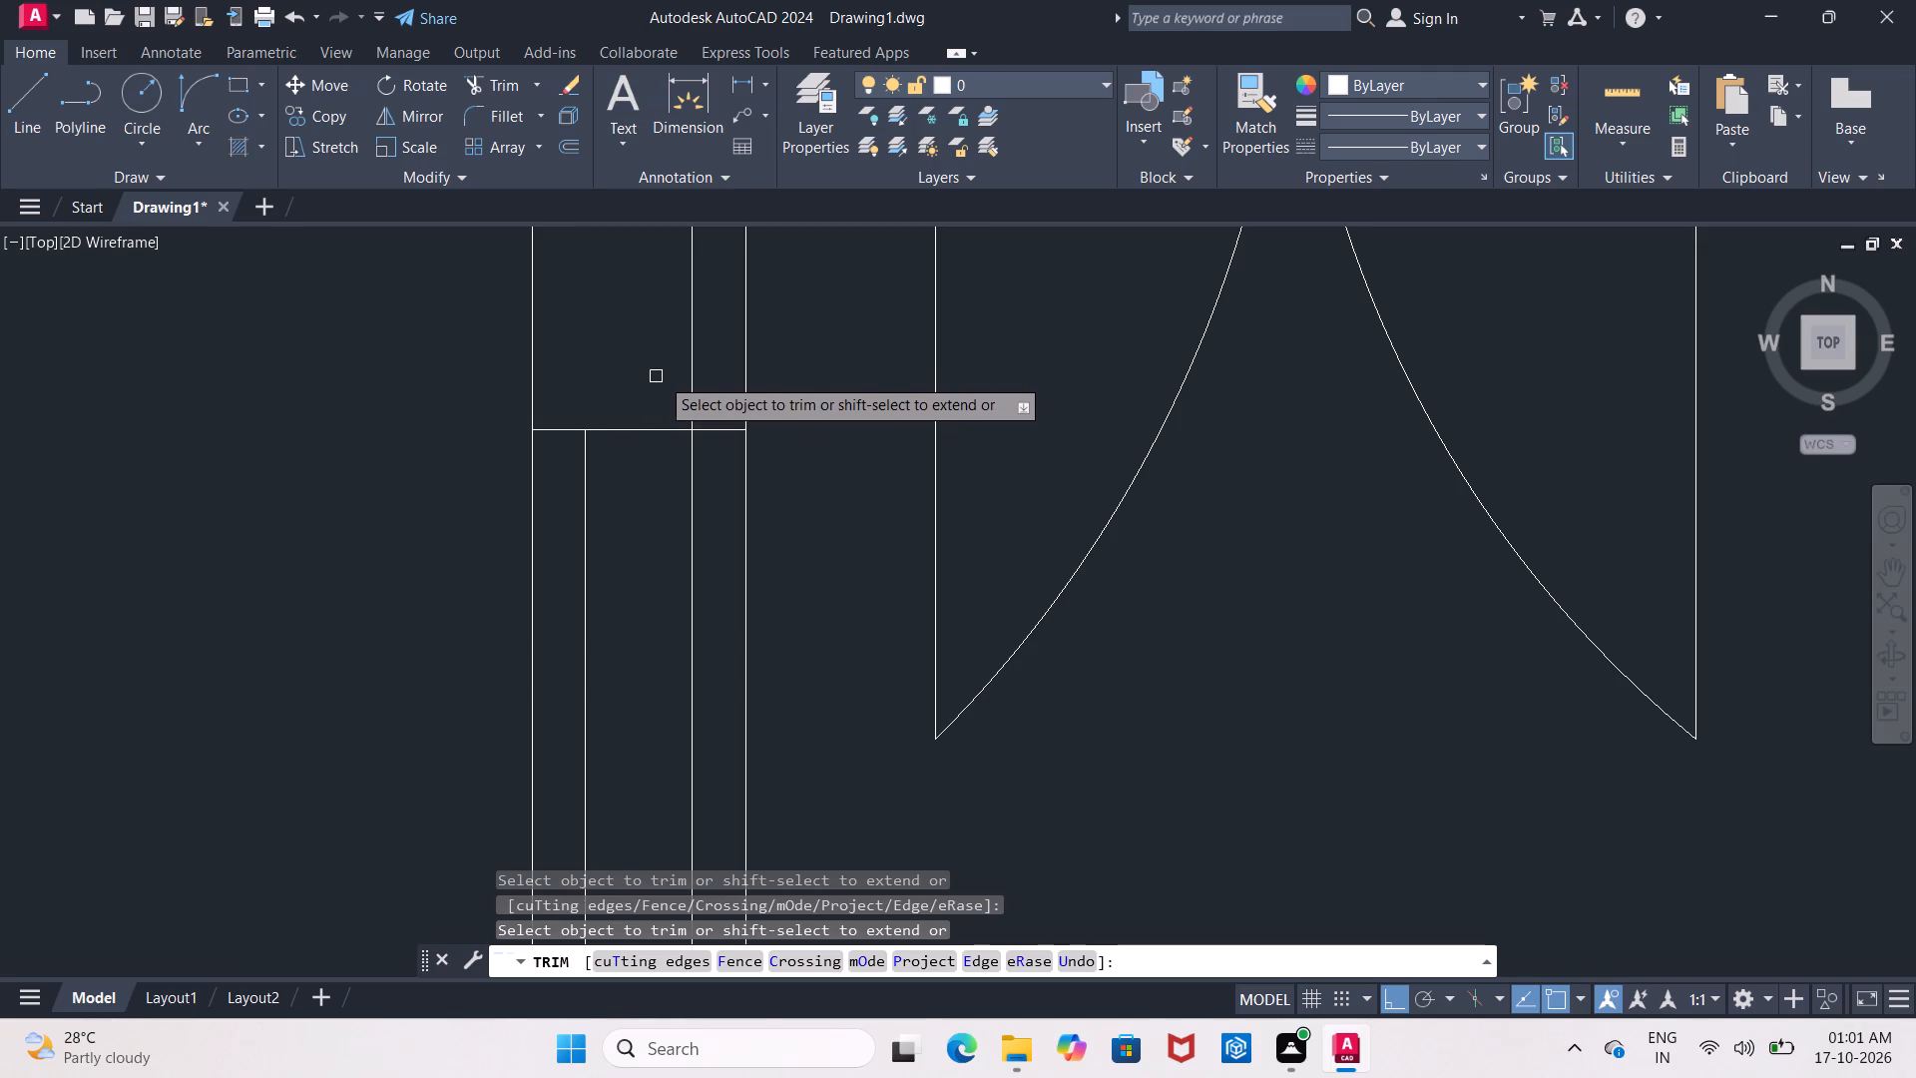
left_click(686, 374)
scroll(685, 374, "down", 3)
middle_click_drag(685, 374, 660, 647)
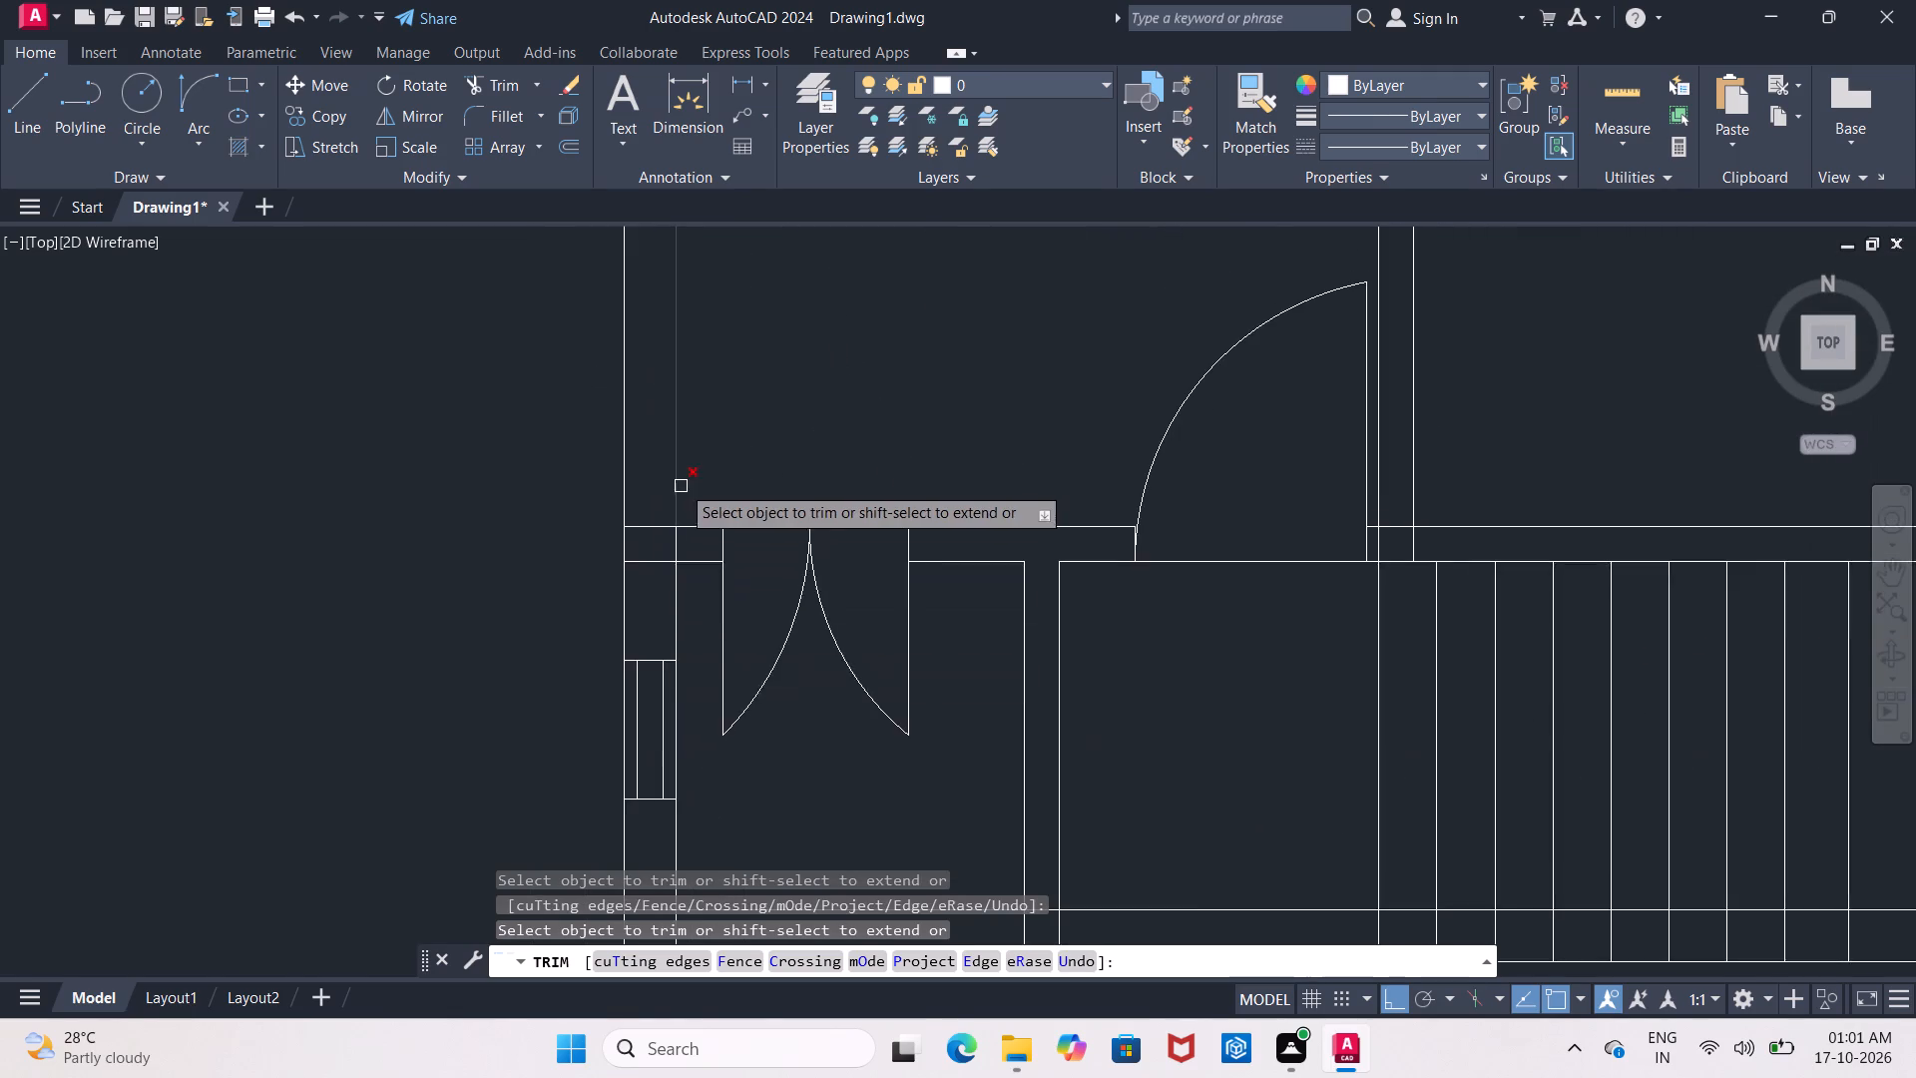
scroll(682, 479, "down", 2)
middle_click_drag(730, 454, 714, 527)
scroll(713, 523, "up", 1)
key("Escape")
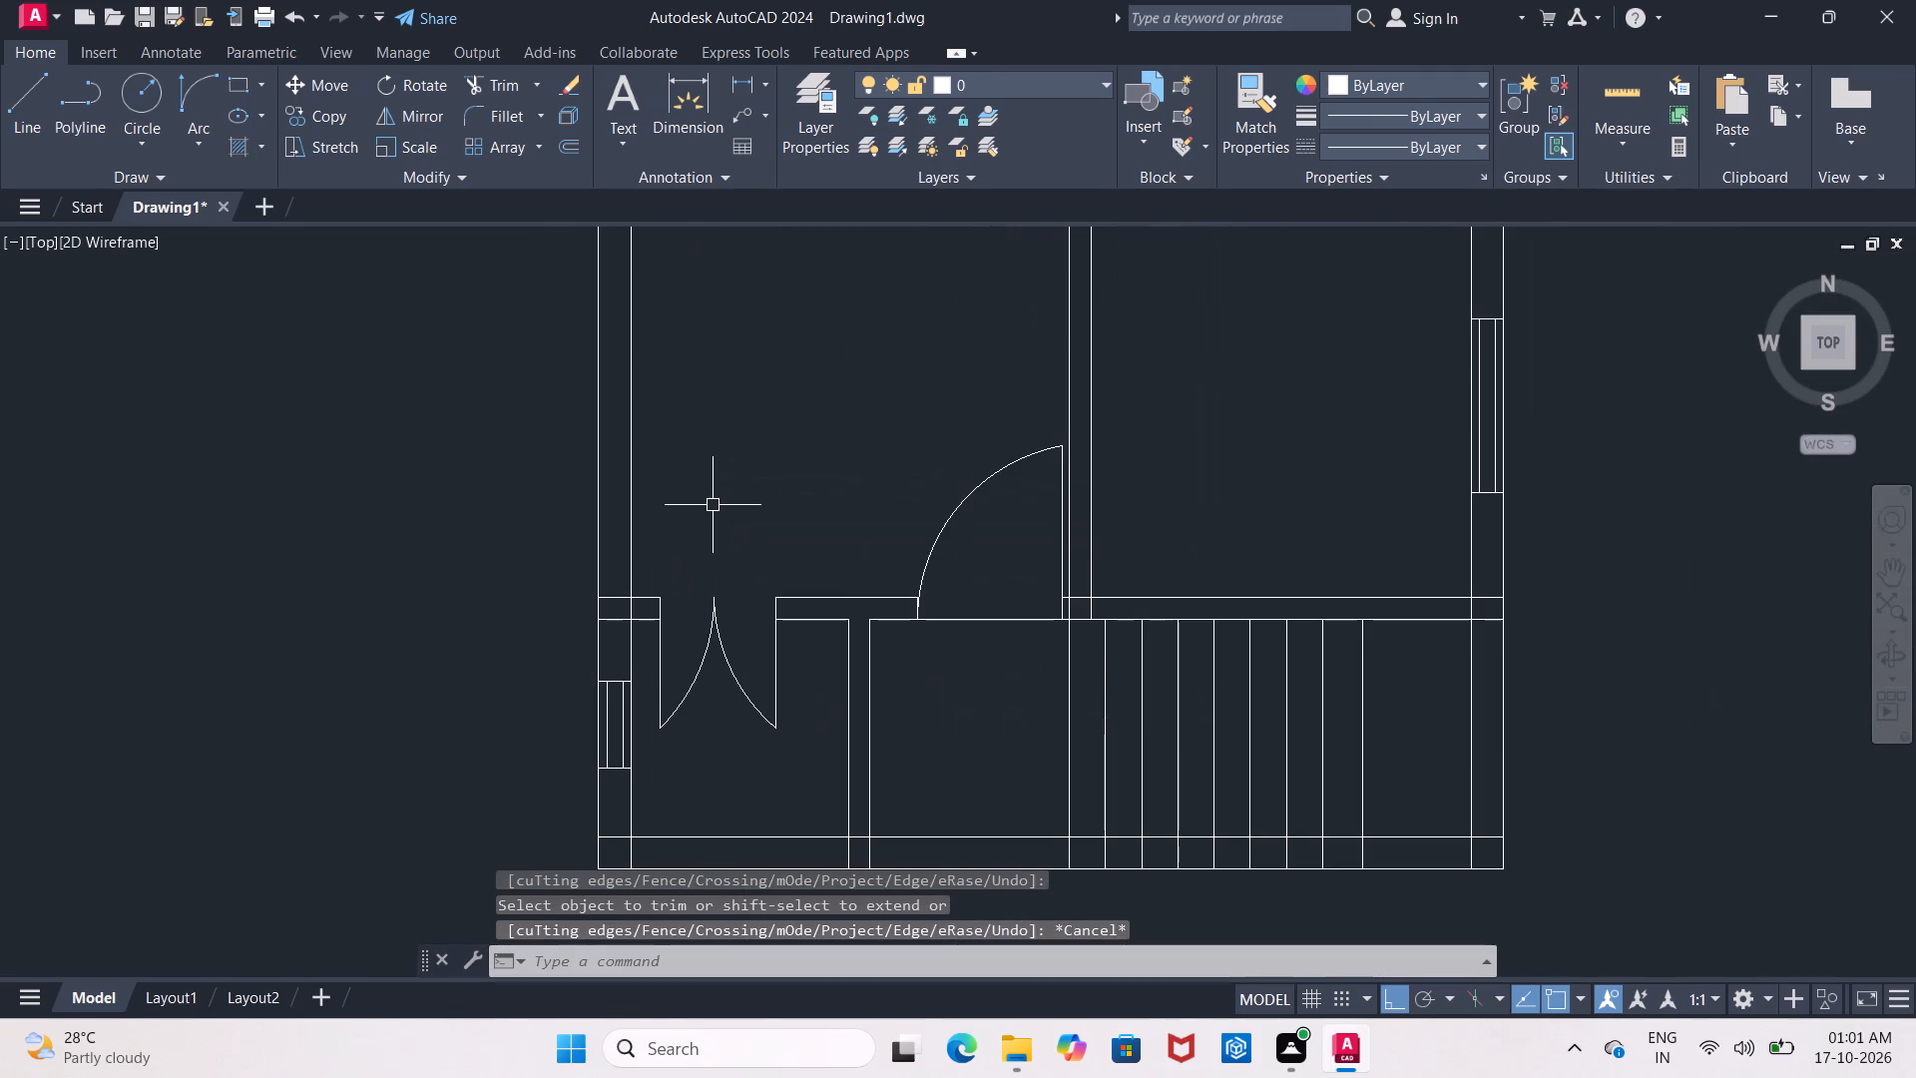
Offset both faces of the left wall 2.25" inward again, alongside the large room above the double door.
key("o")
key("Return")
key("4")
key("BackSpace")
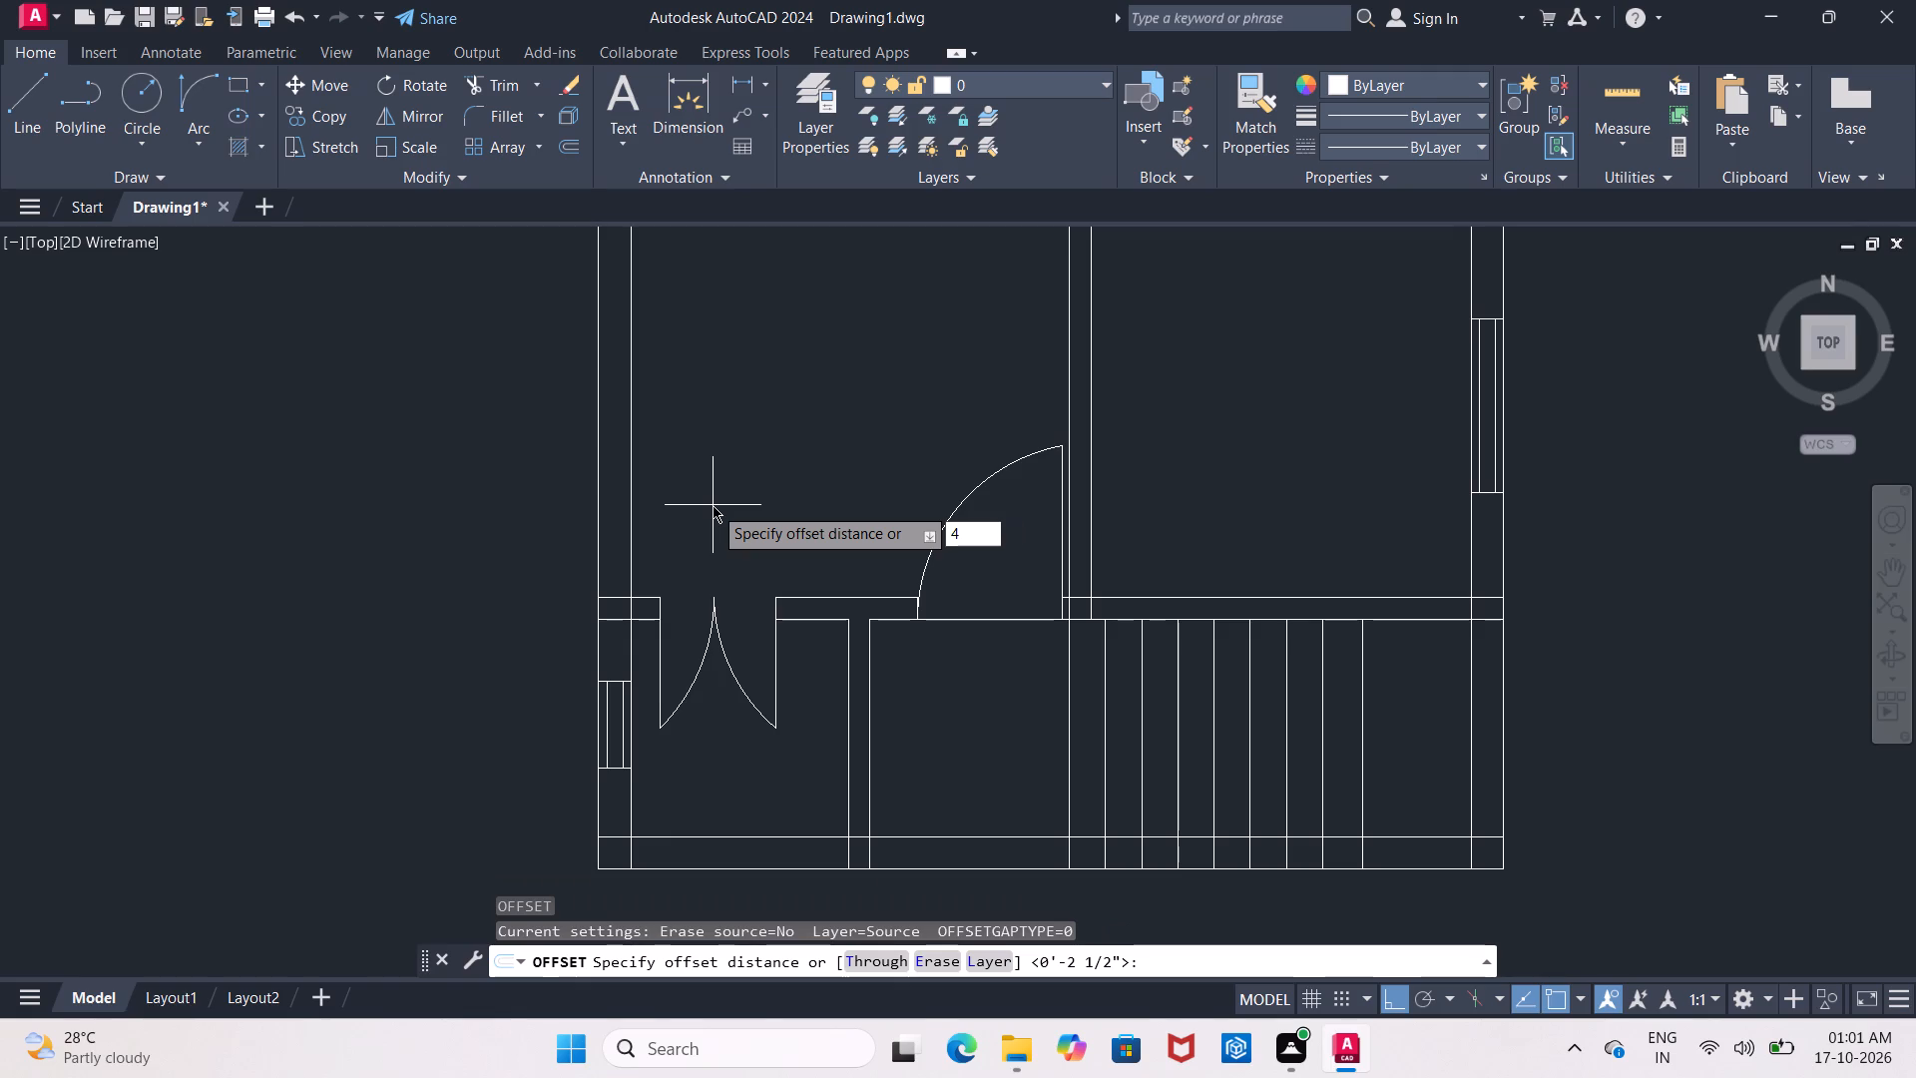
type("2.25")
key("shift+quotedbl")
key("Return")
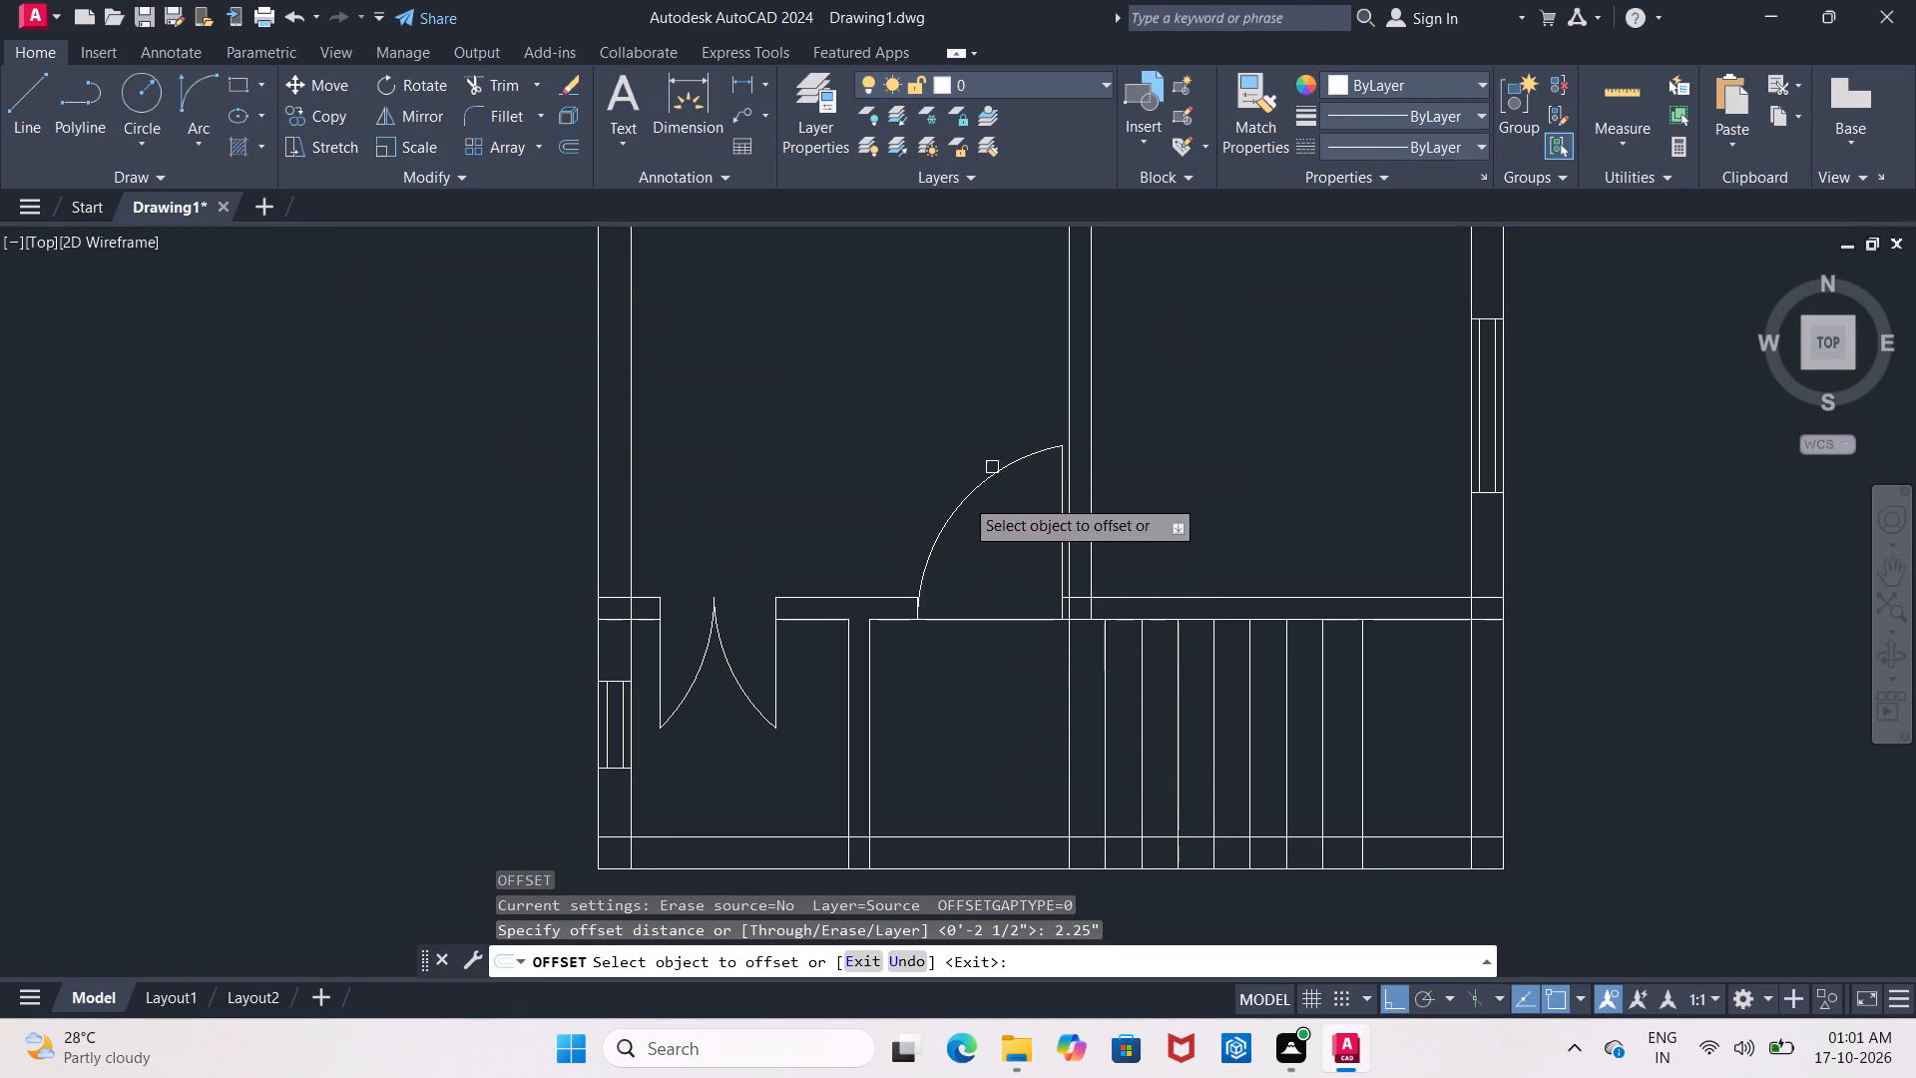
left_click(599, 457)
left_click(605, 460)
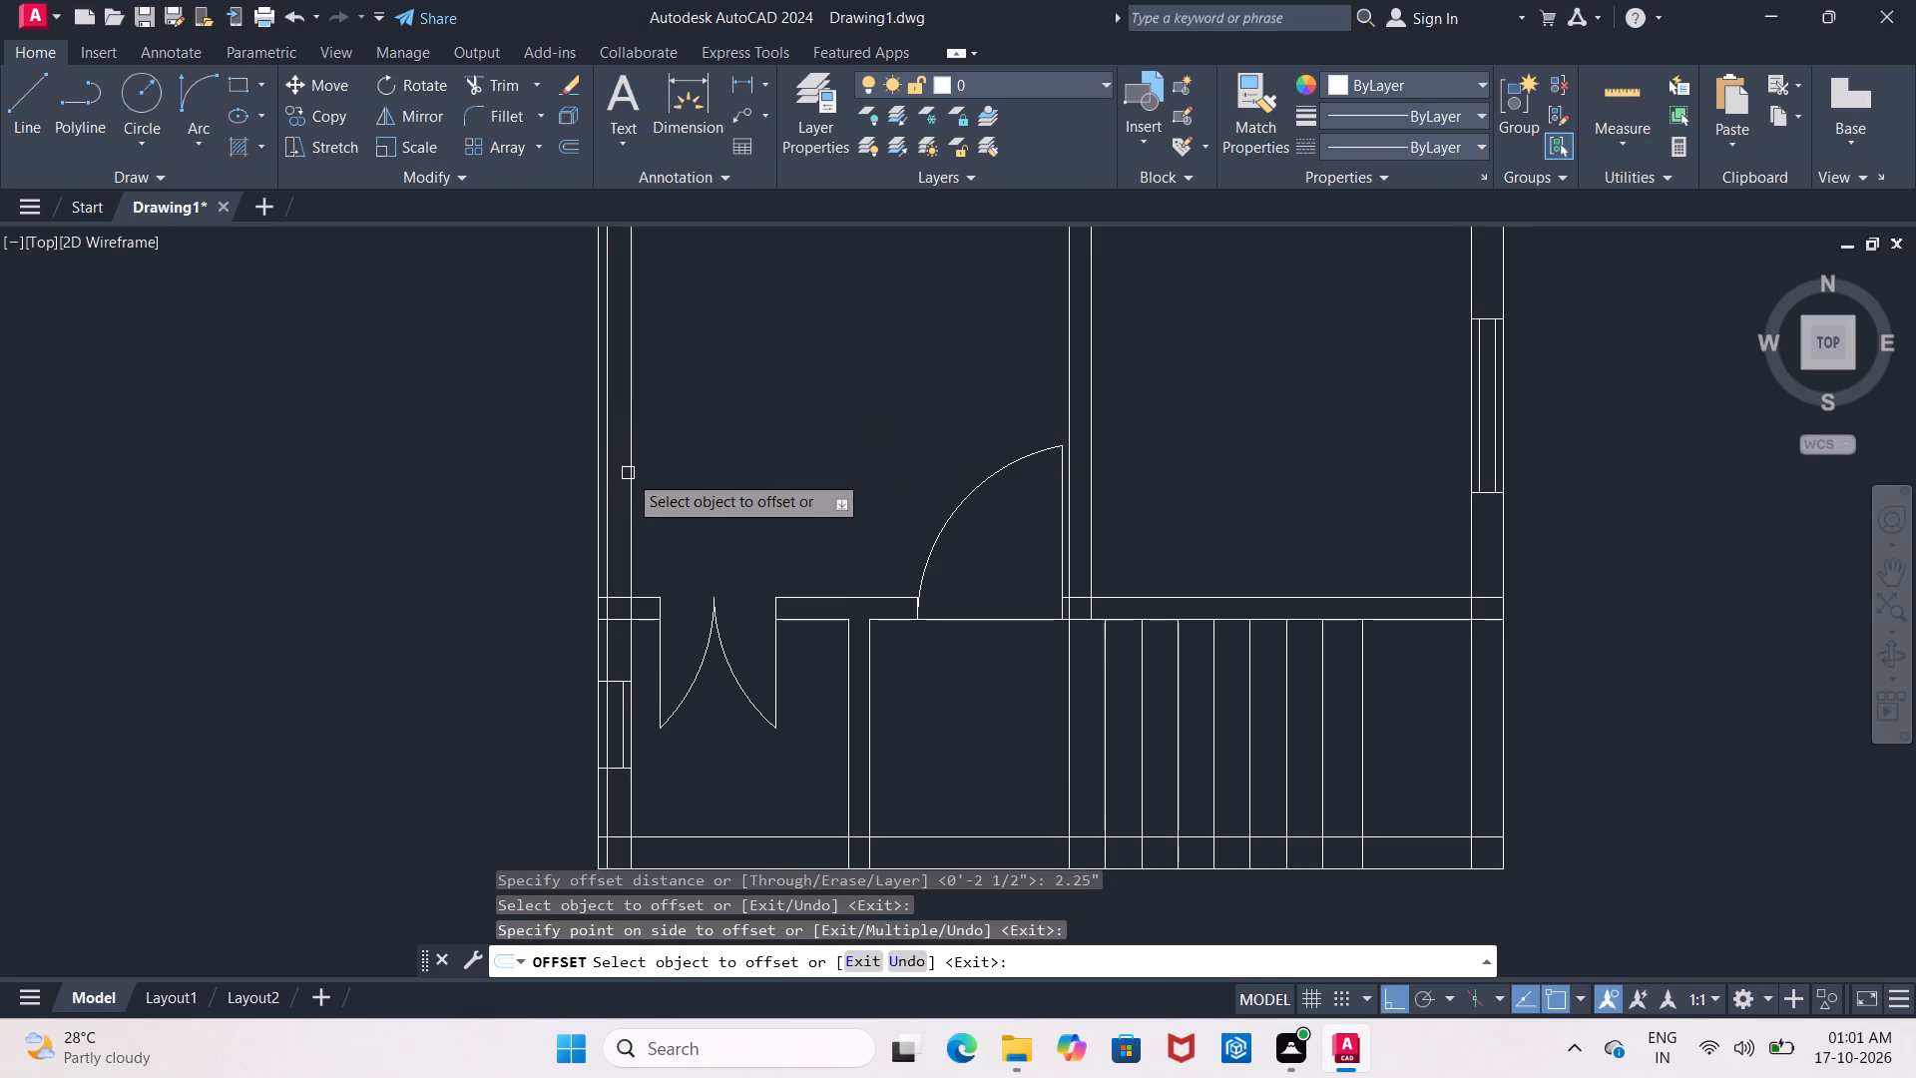
scroll(628, 473, "up", 1)
left_click(628, 473)
left_click(604, 481)
scroll(704, 509, "up", 1)
middle_click_drag(709, 501, 709, 469)
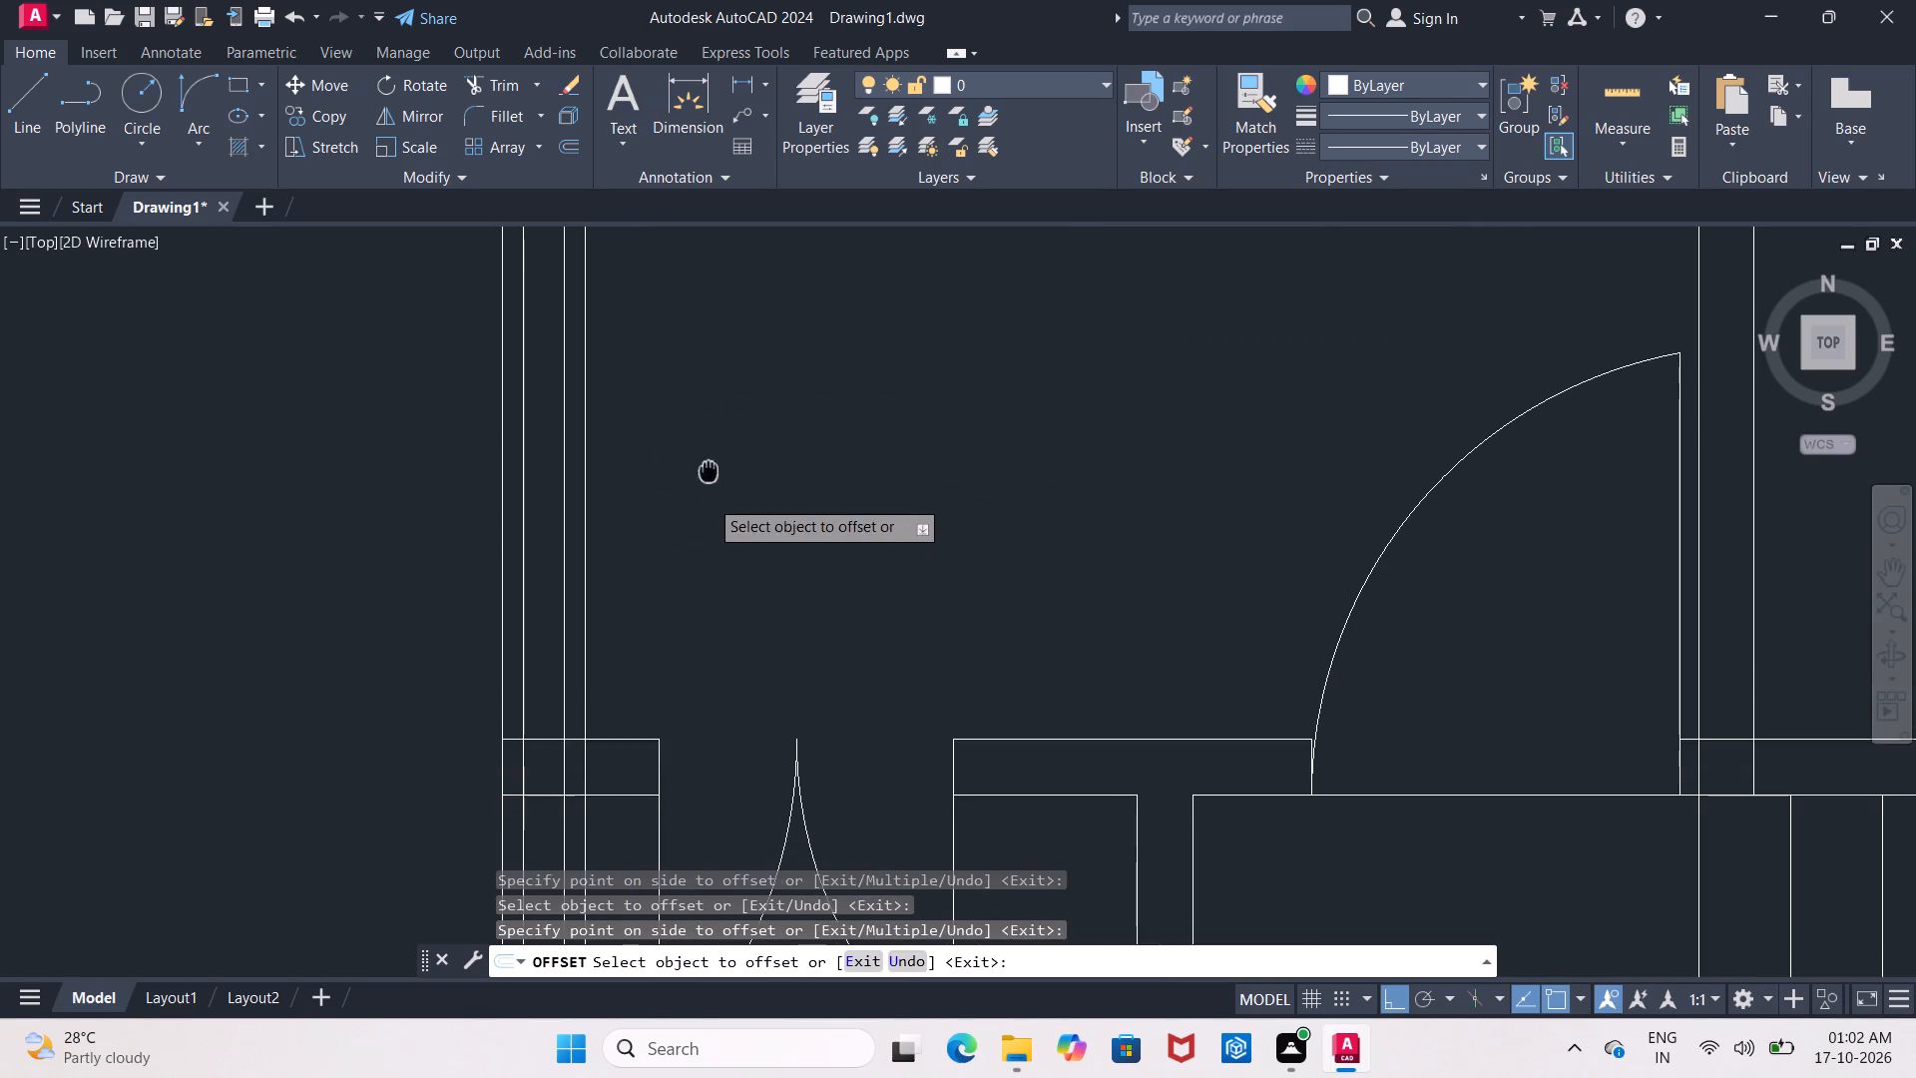
middle_click_drag(709, 469, 709, 459)
key("Escape")
Trim the two new left-wall lines across the double-door wall junction and down to the opening beside the double door.
key("t")
key("r")
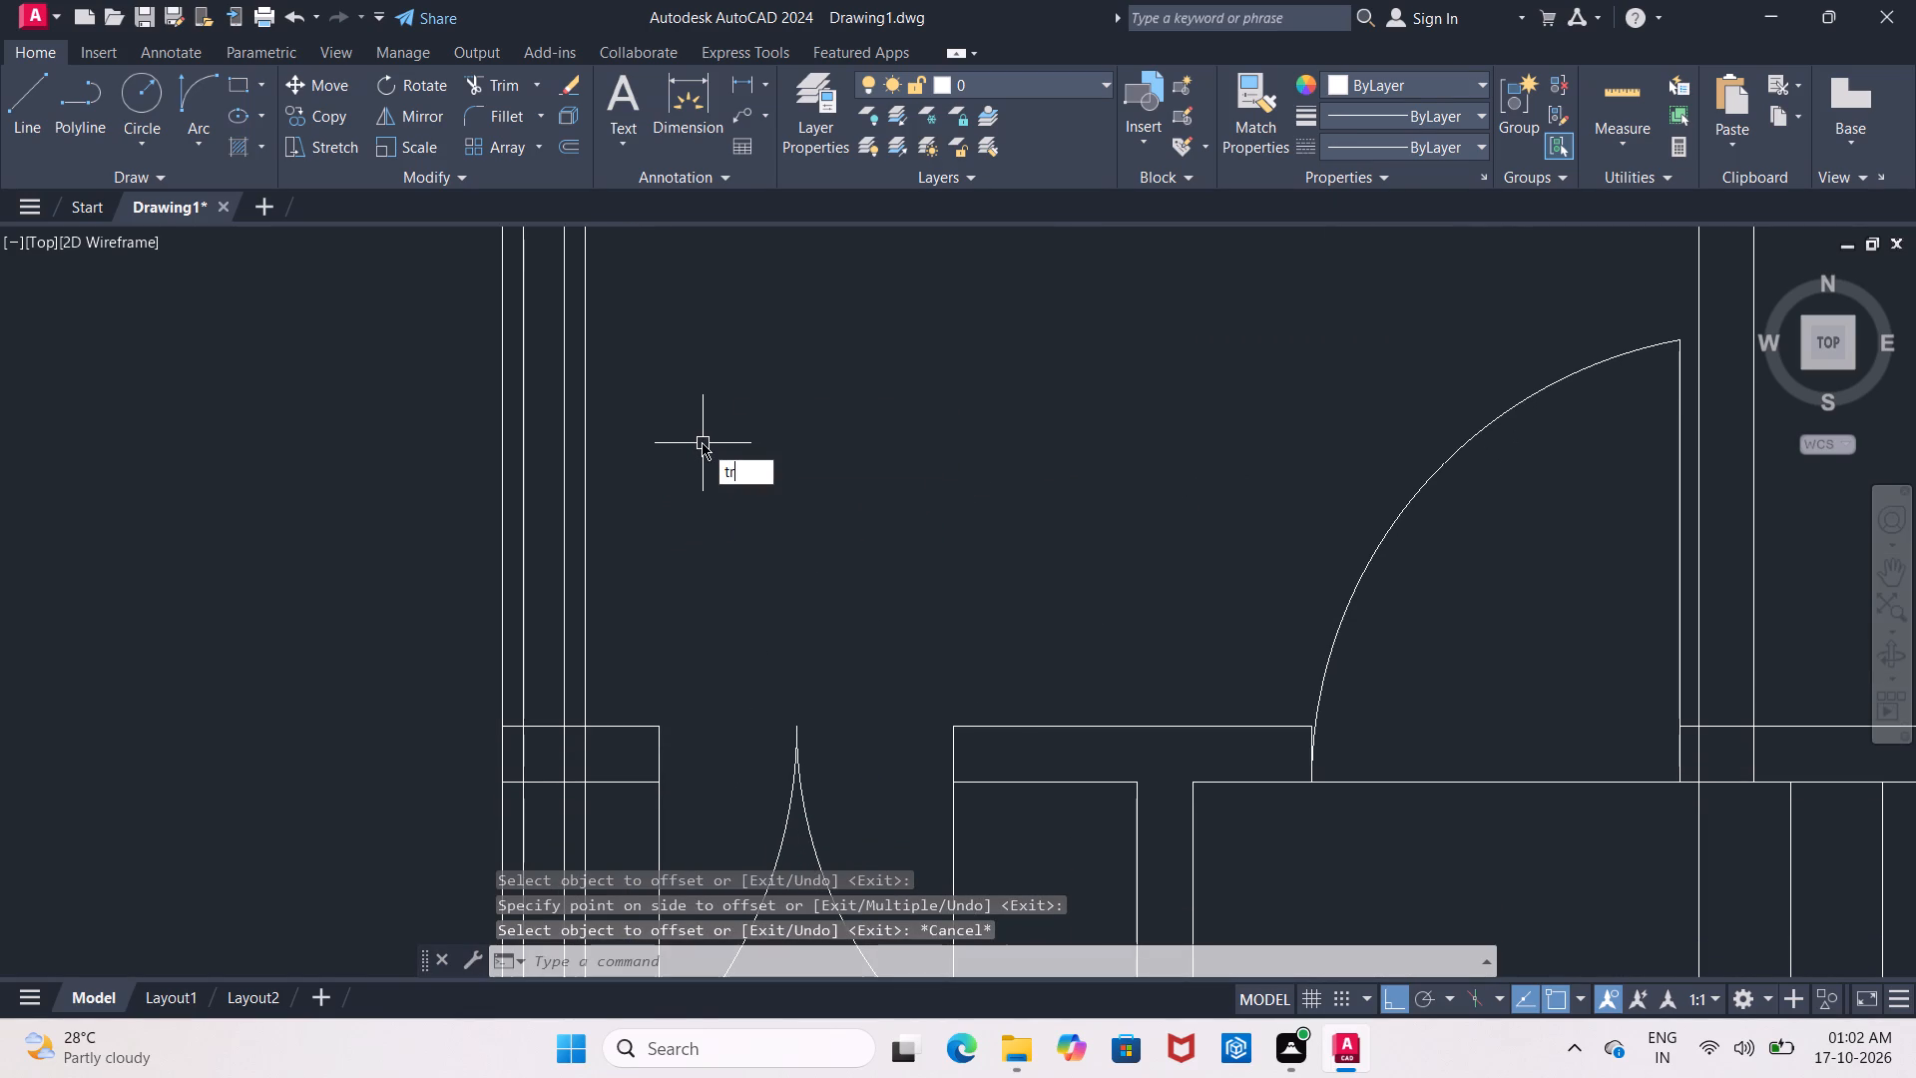
key("Return")
key("Return")
middle_click_drag(903, 471, 918, 201)
left_click(536, 473)
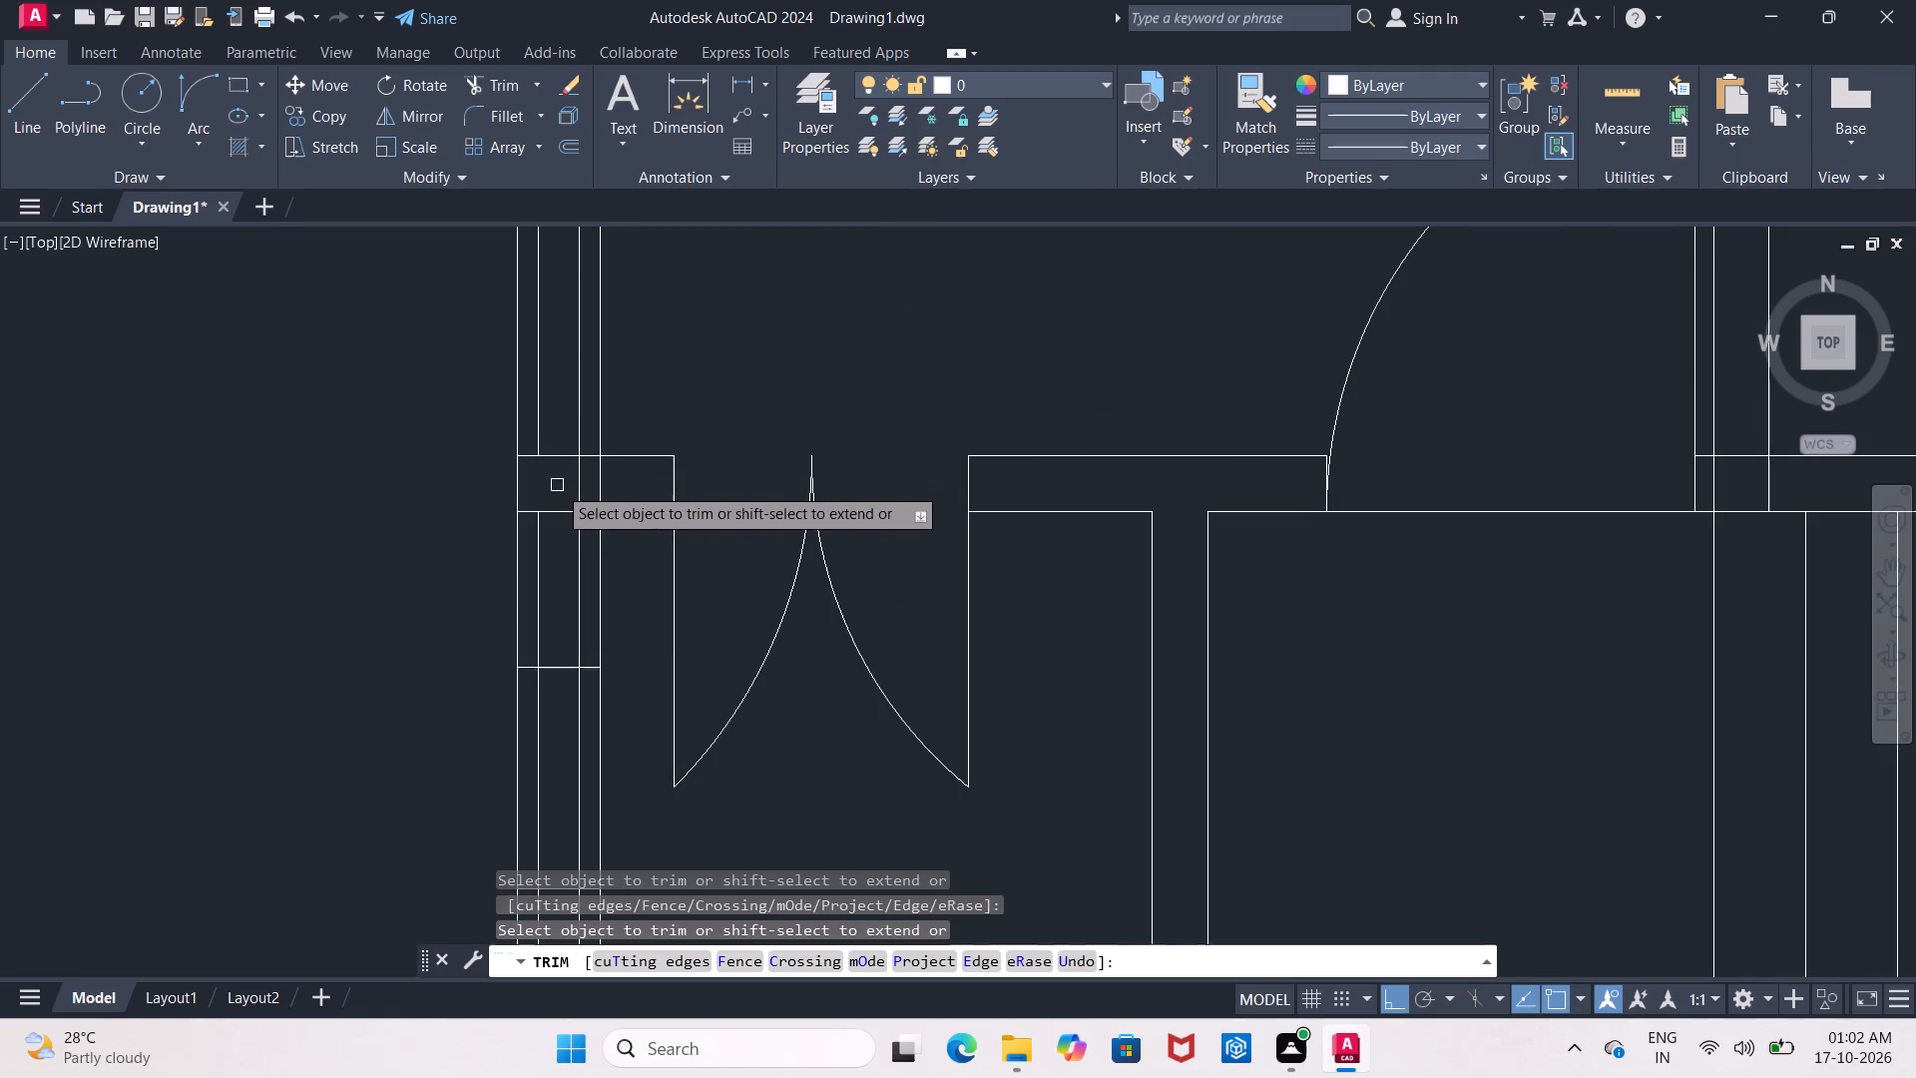
left_click(582, 476)
left_click(543, 554)
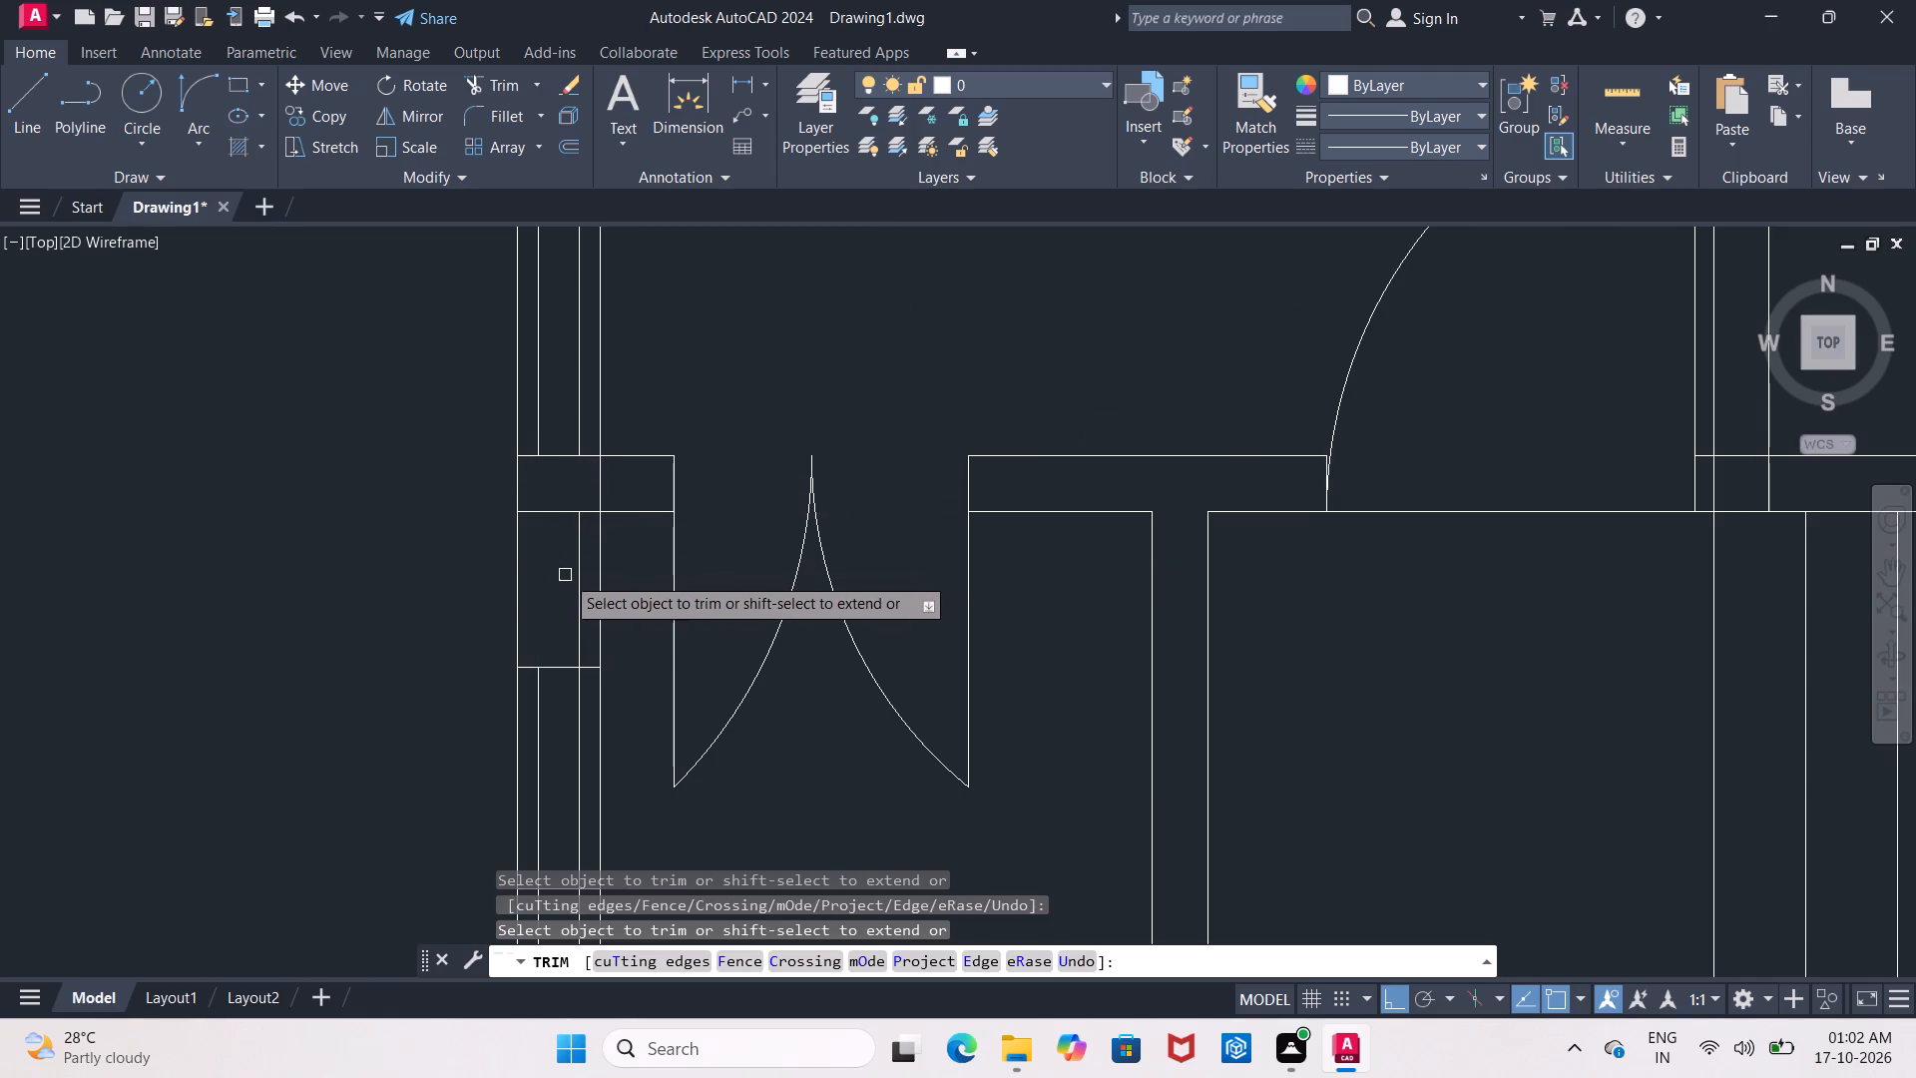
left_click(577, 576)
Trim the two new left-wall lines between the large room's opening and the short wall stub above it.
scroll(572, 576, "down", 4)
scroll(585, 370, "up", 2)
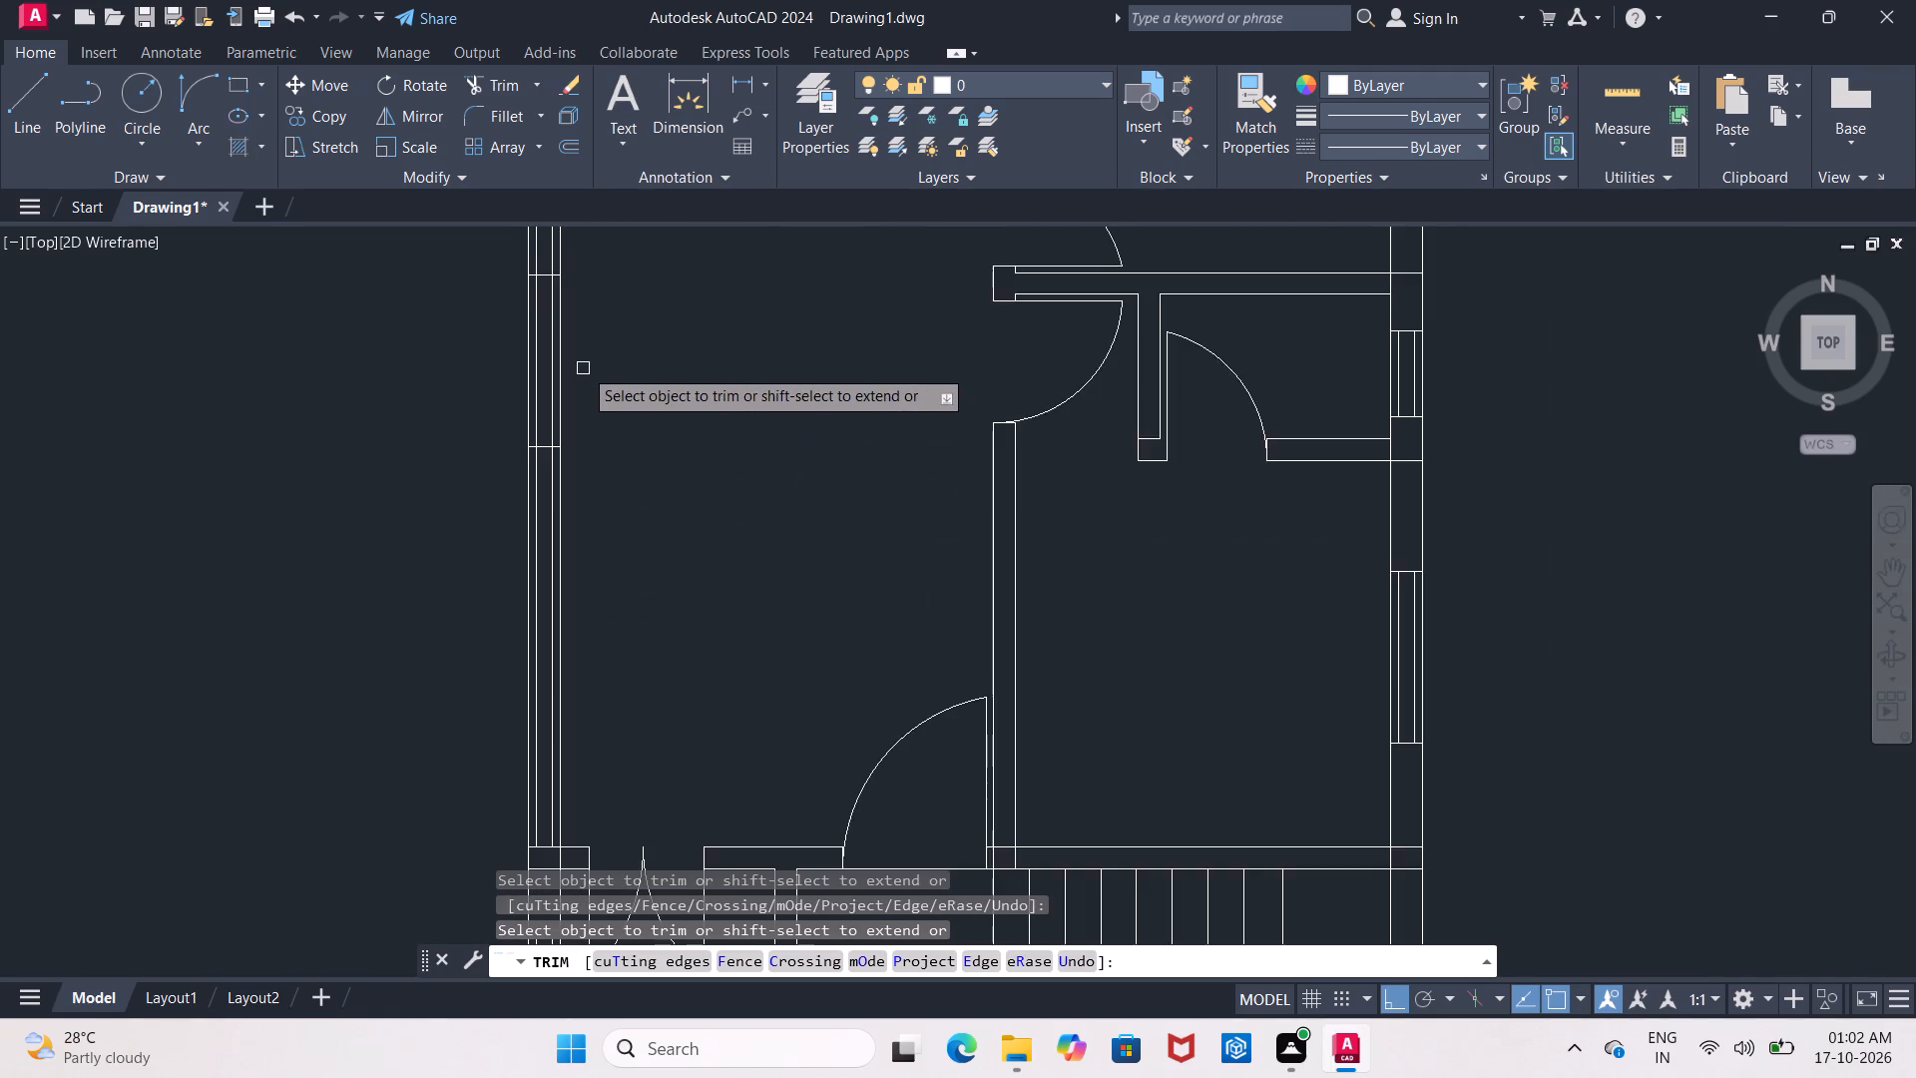
middle_click_drag(584, 361, 586, 551)
scroll(543, 396, "up", 2)
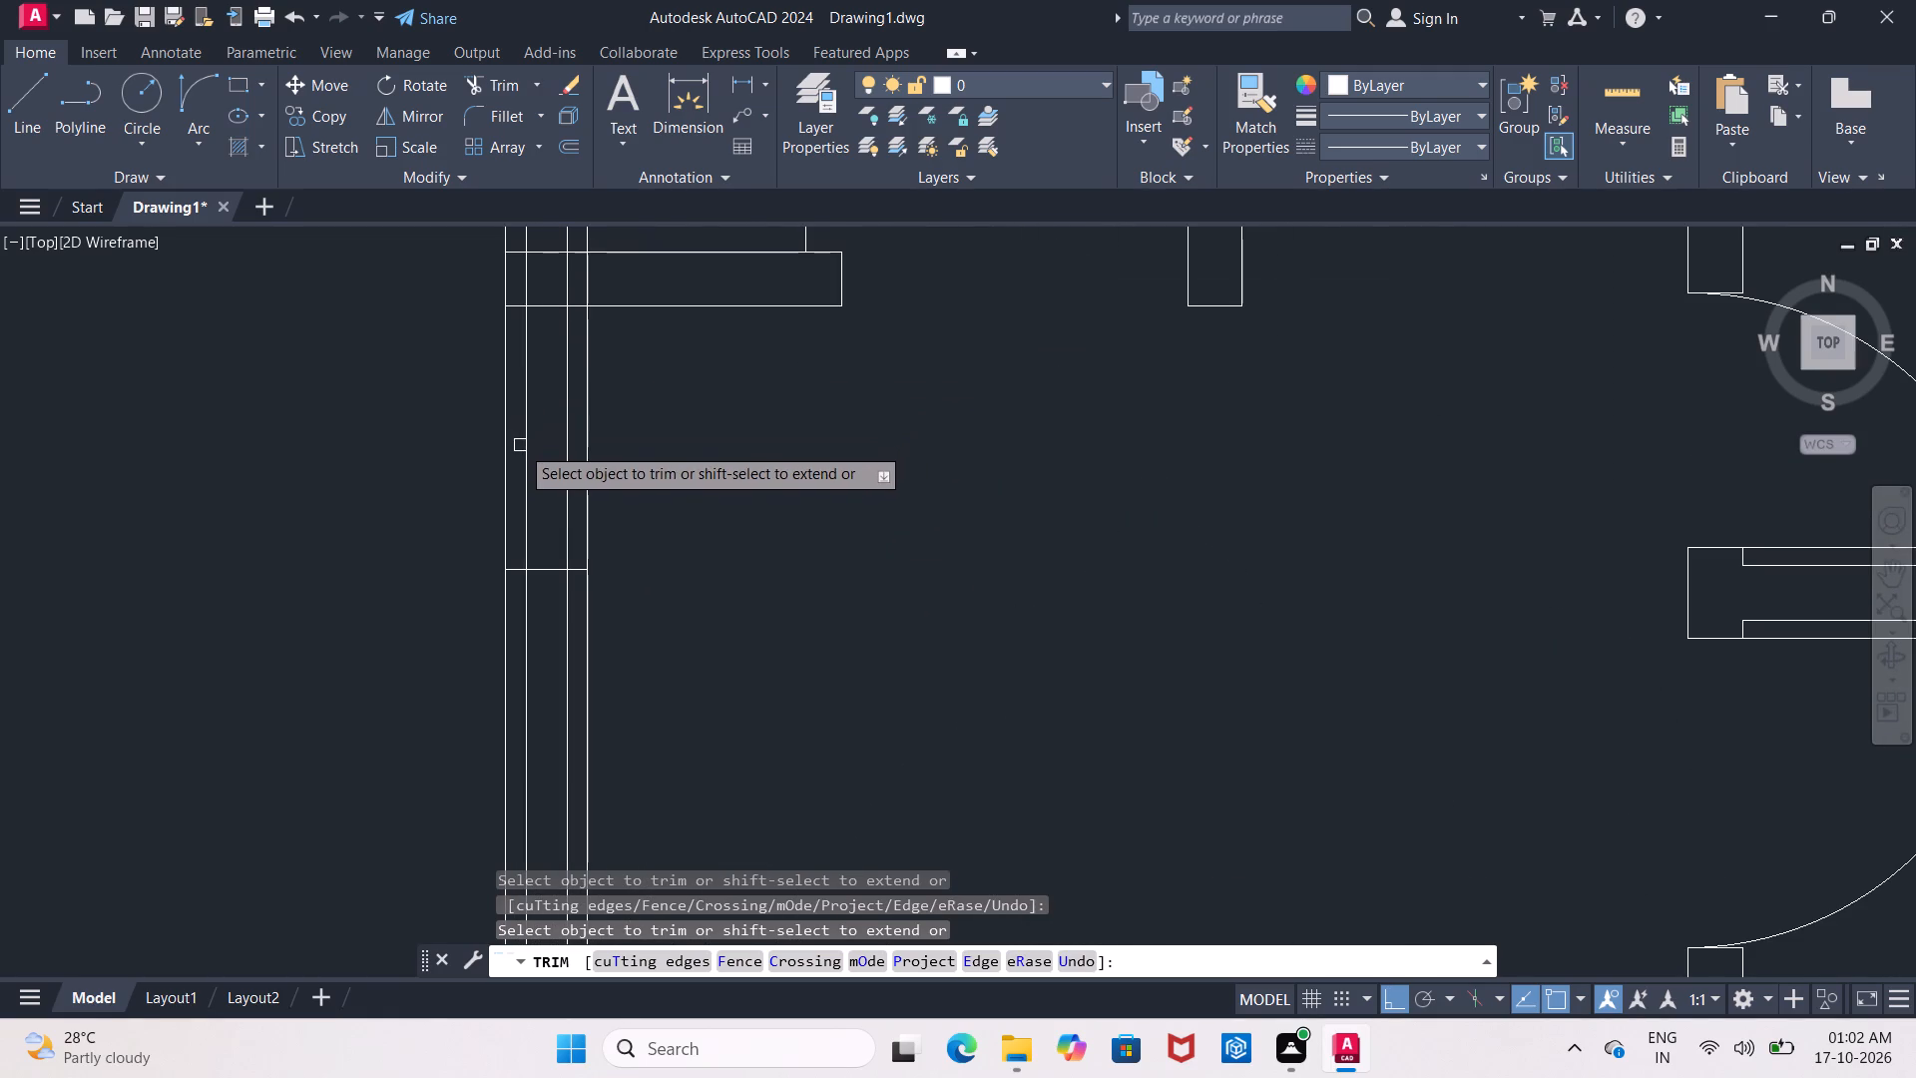
left_click(524, 448)
left_click(563, 472)
scroll(567, 476, "down", 3)
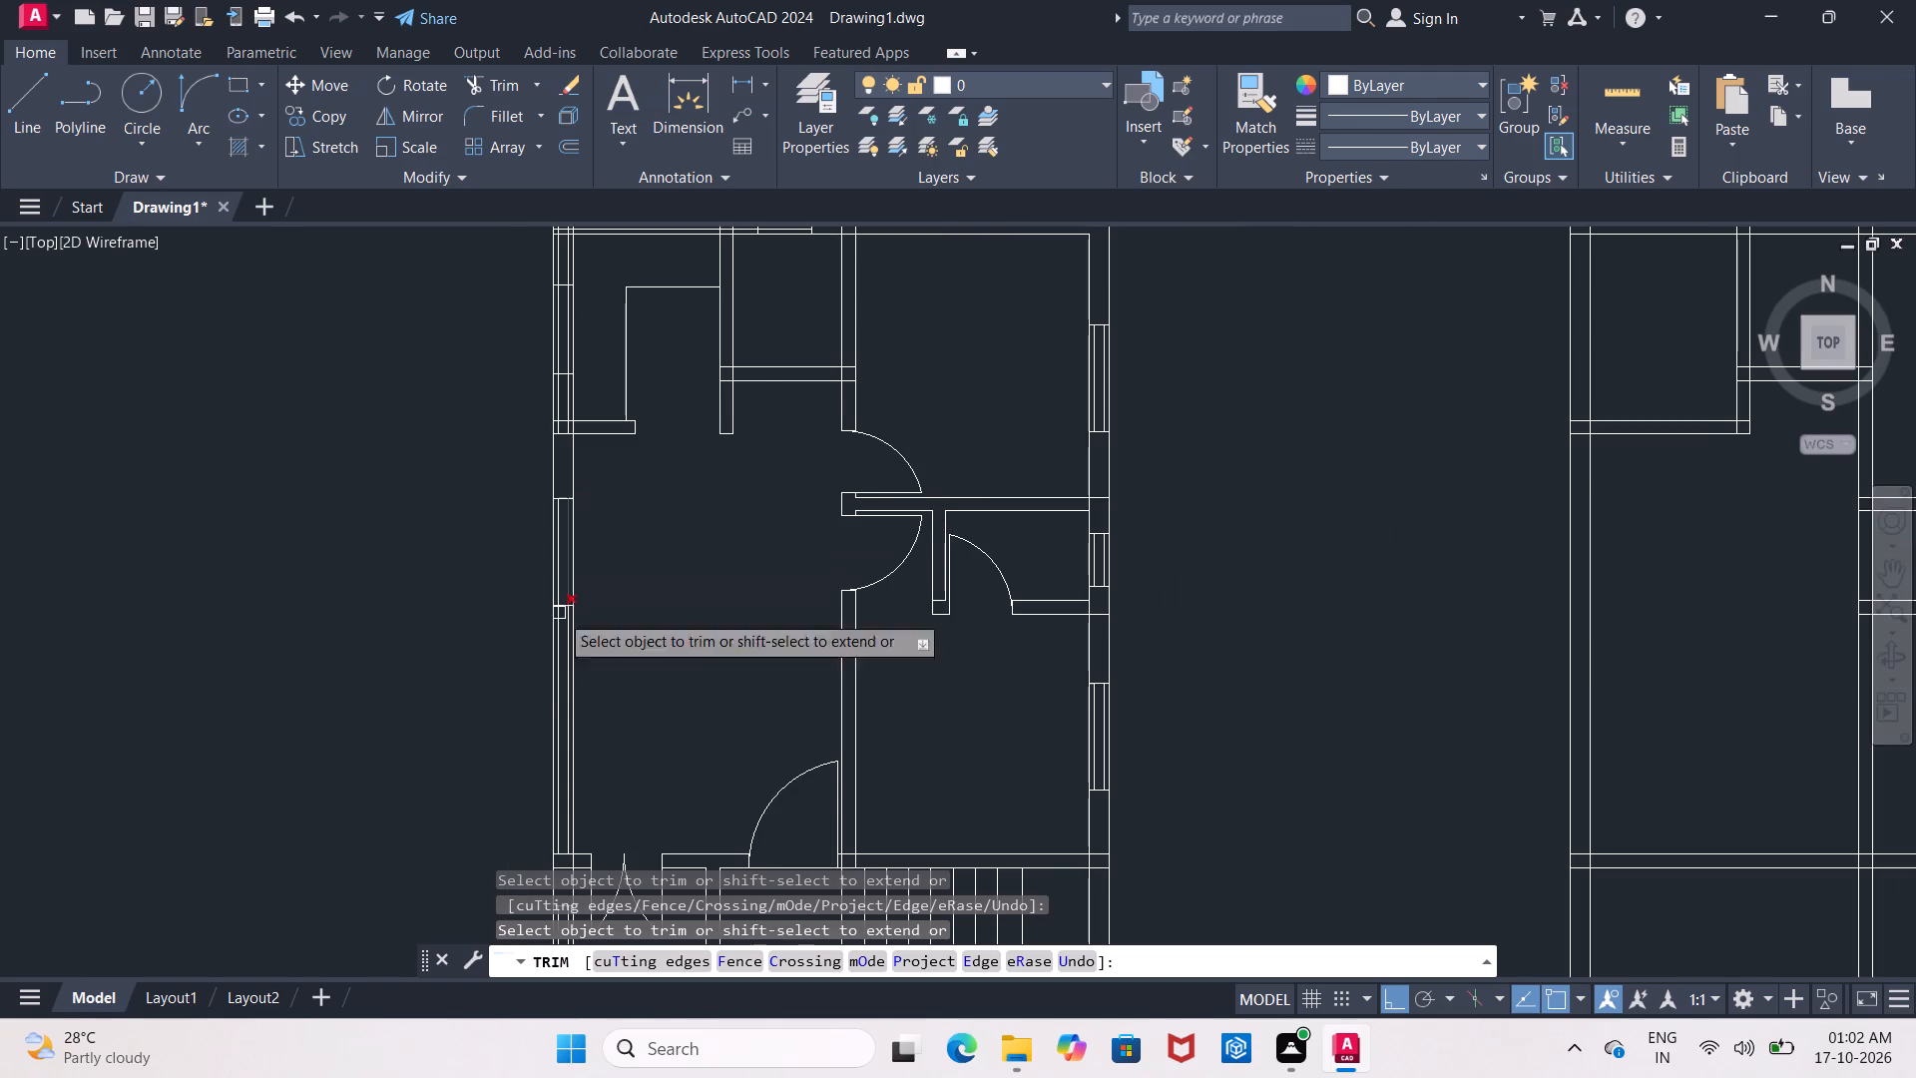
Trim the two offset lines in the left wall from the large room's opening down to the double-door wall.
middle_click_drag(544, 755, 541, 677)
scroll(576, 629, "up", 3)
scroll(519, 574, "down", 1)
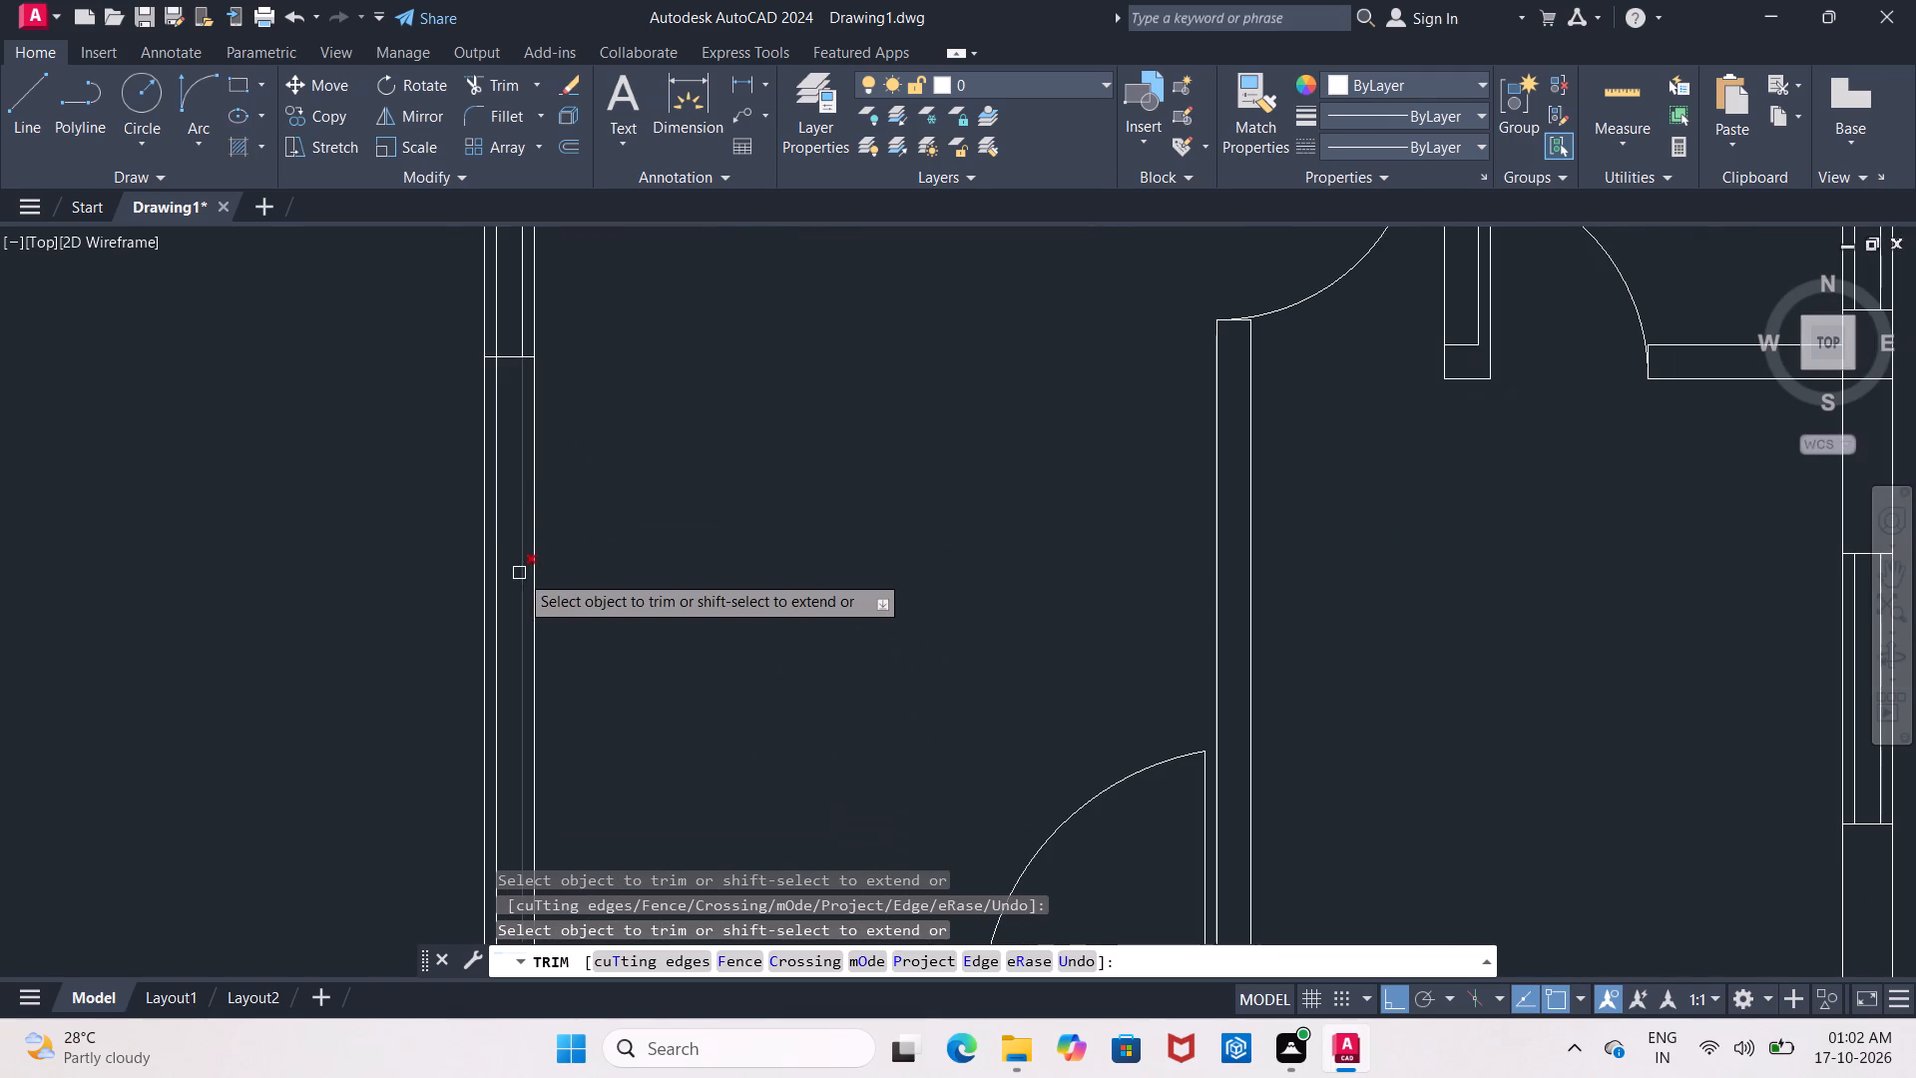
left_click(500, 531)
left_click(519, 532)
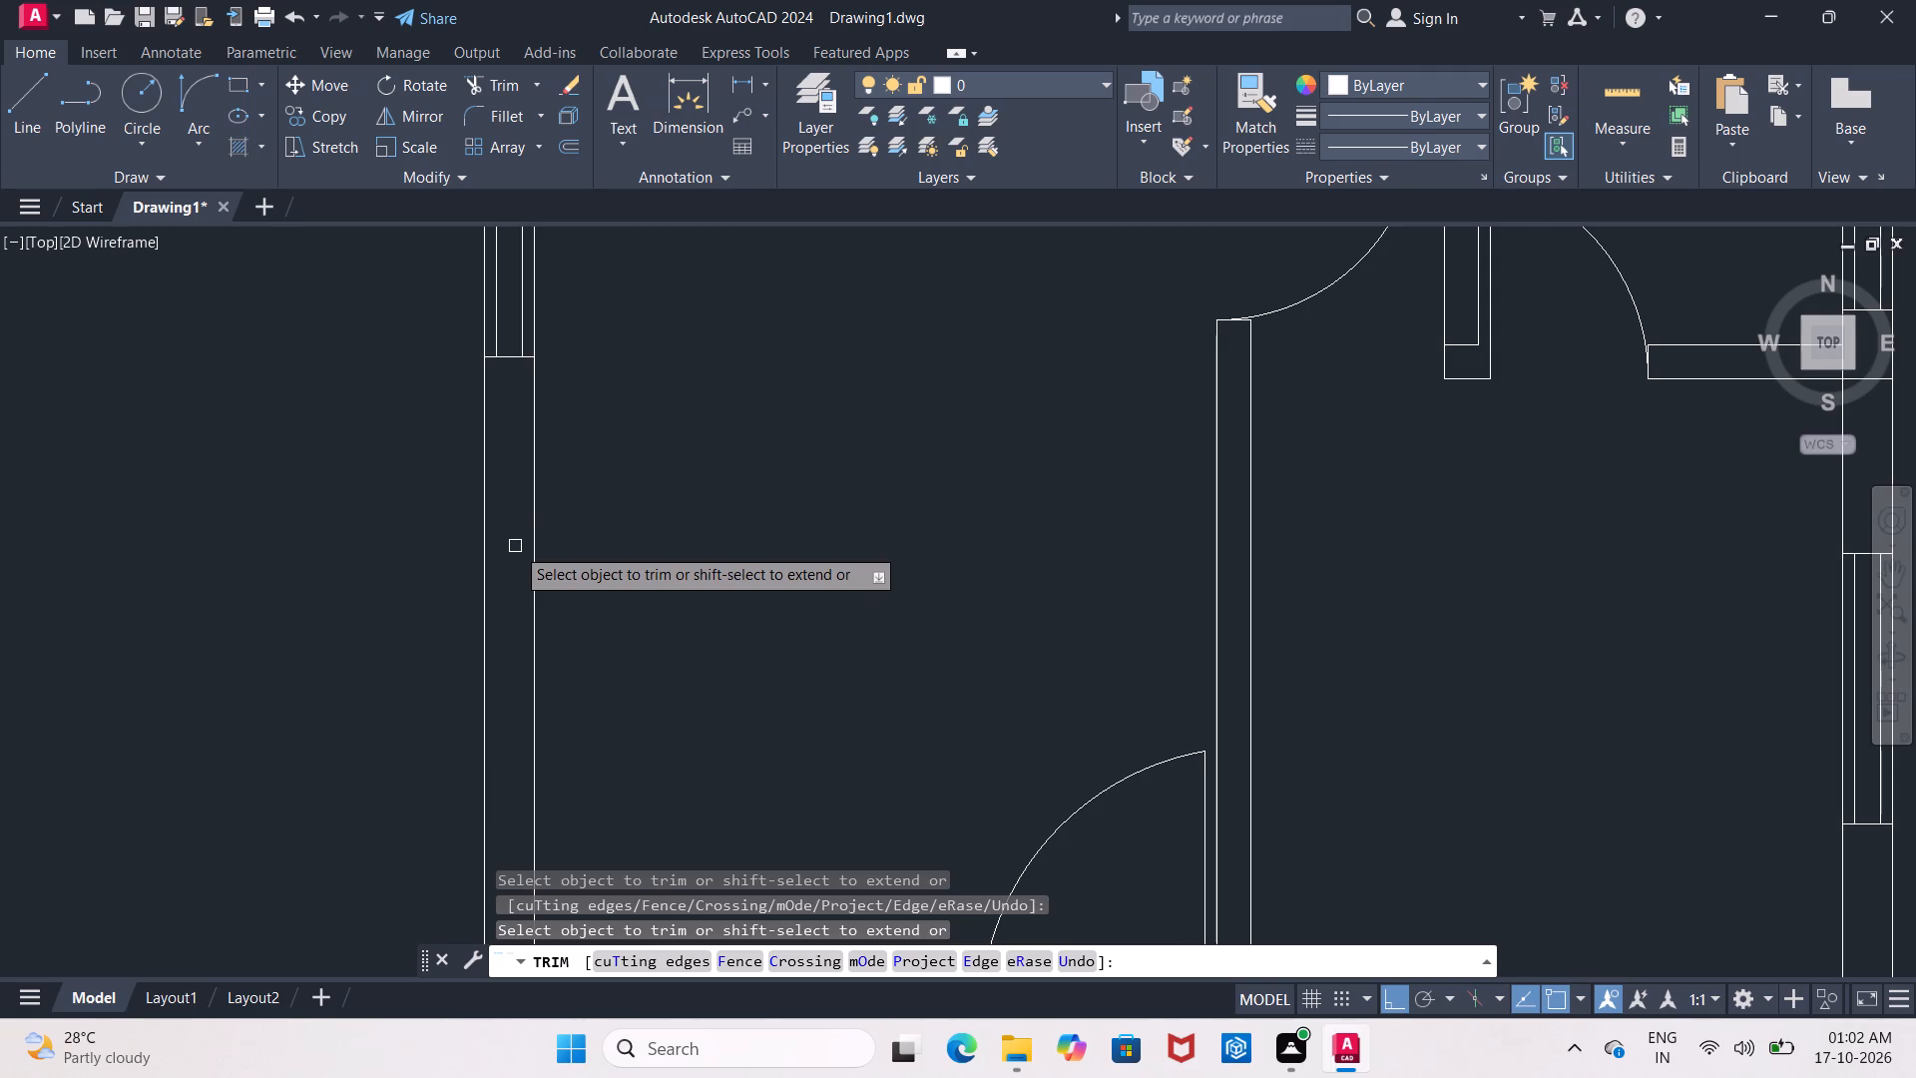
Trim the two offset lines in the left wall between the opening beside the double door and the bottom wall.
scroll(514, 534, "down", 3)
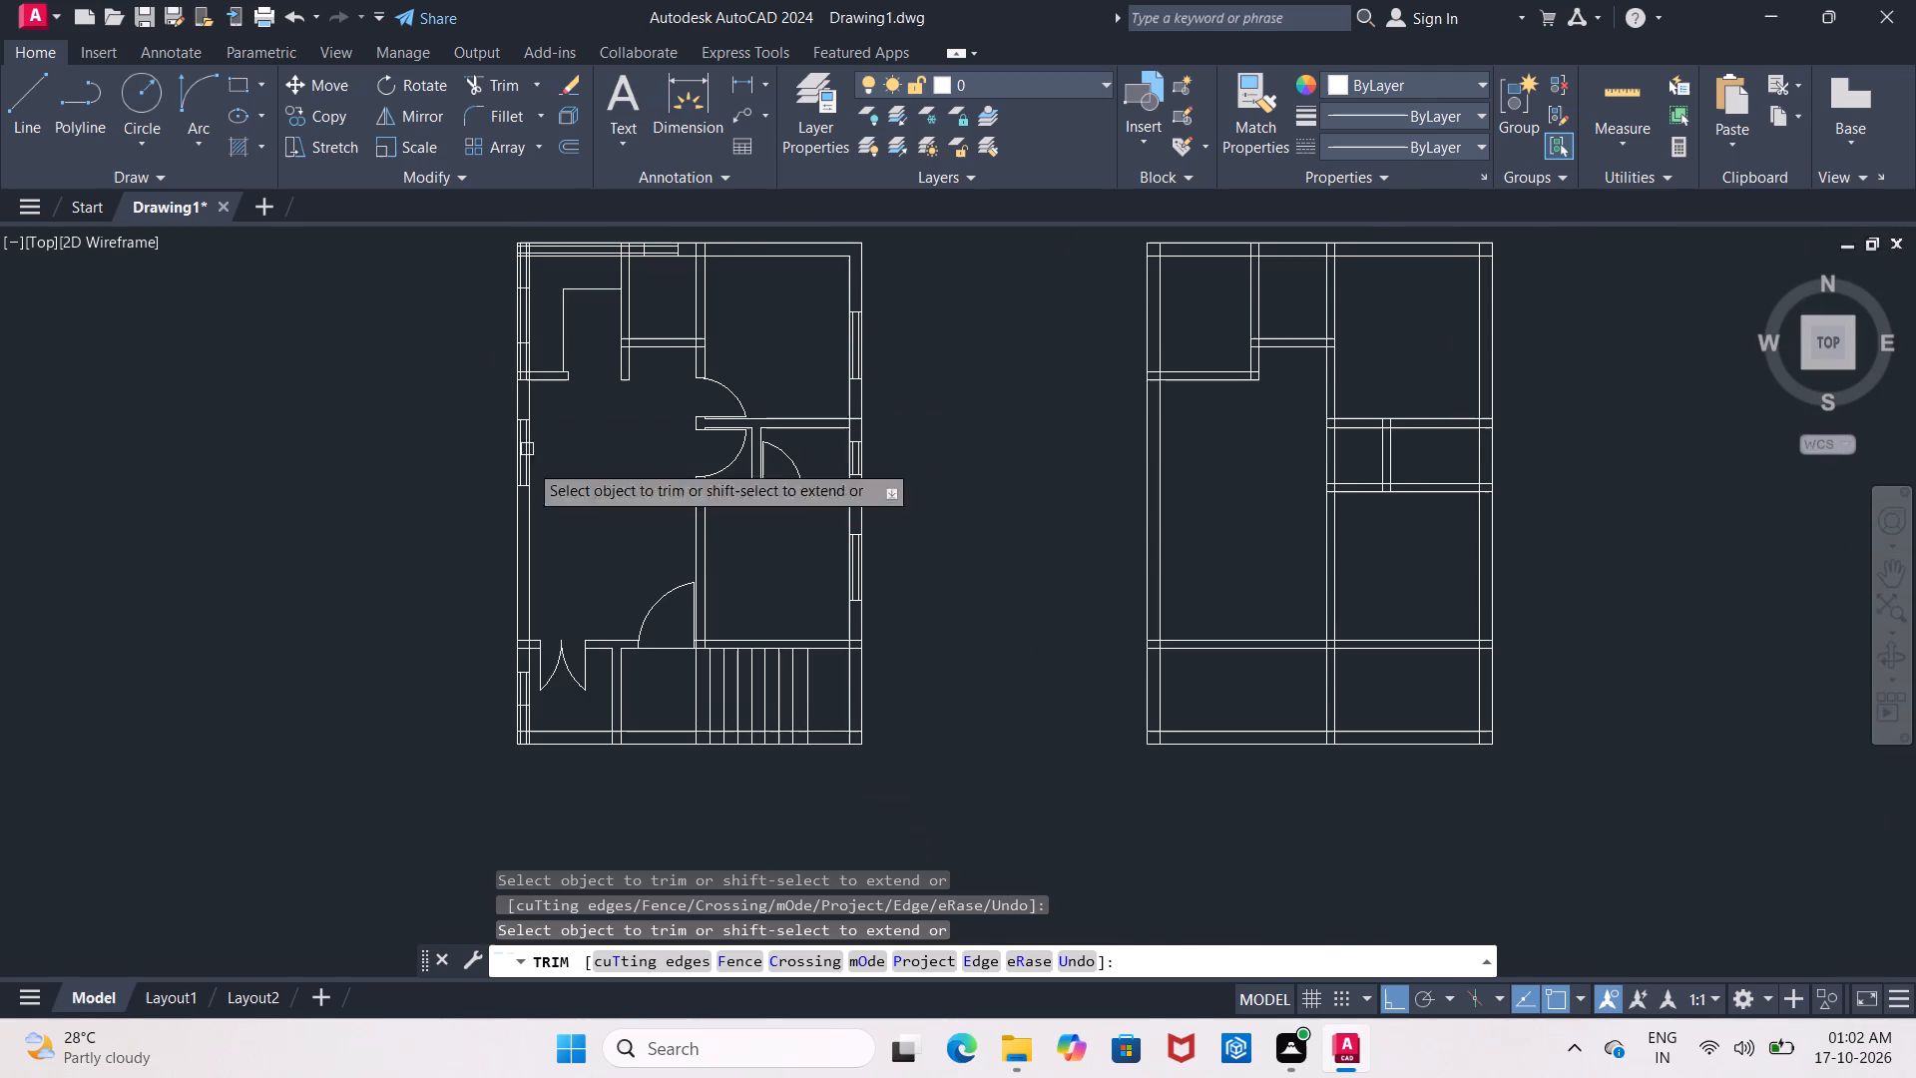
scroll(517, 725, "up", 4)
left_click(527, 704)
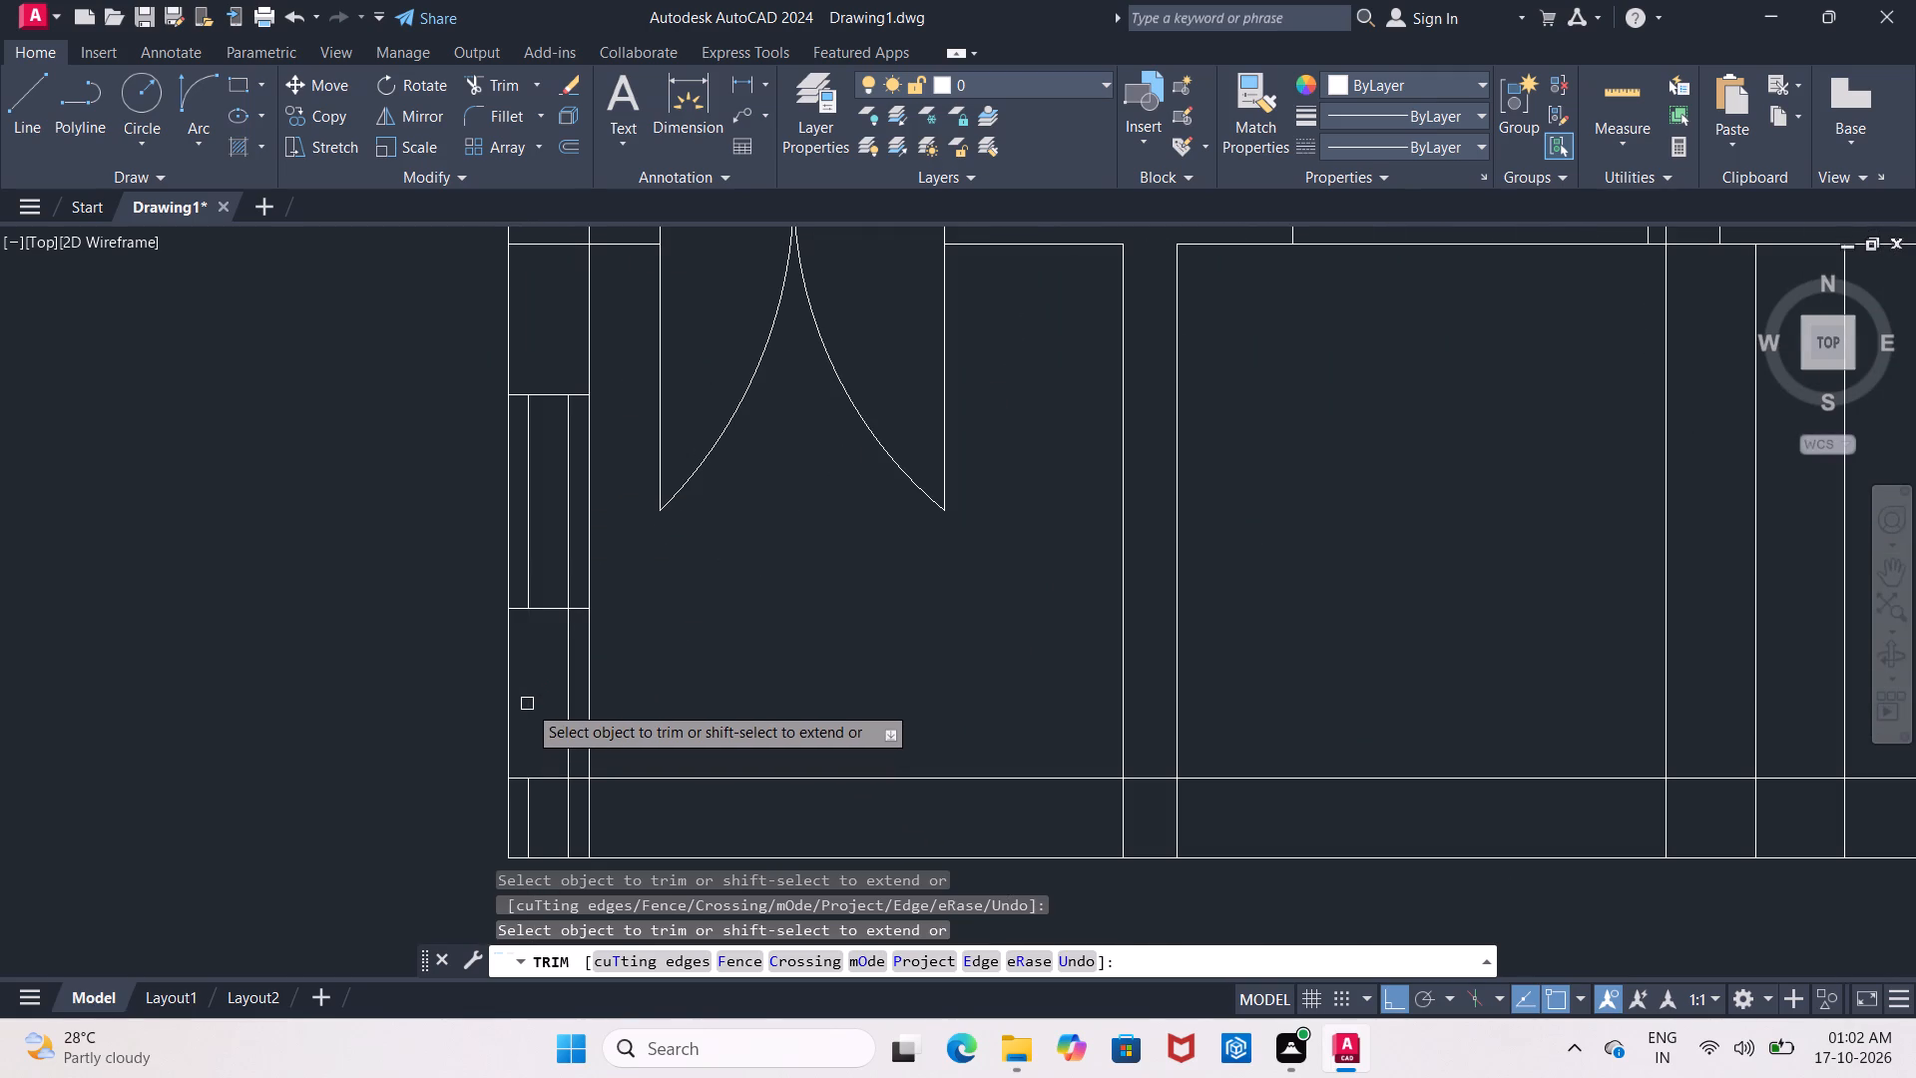
left_click(568, 699)
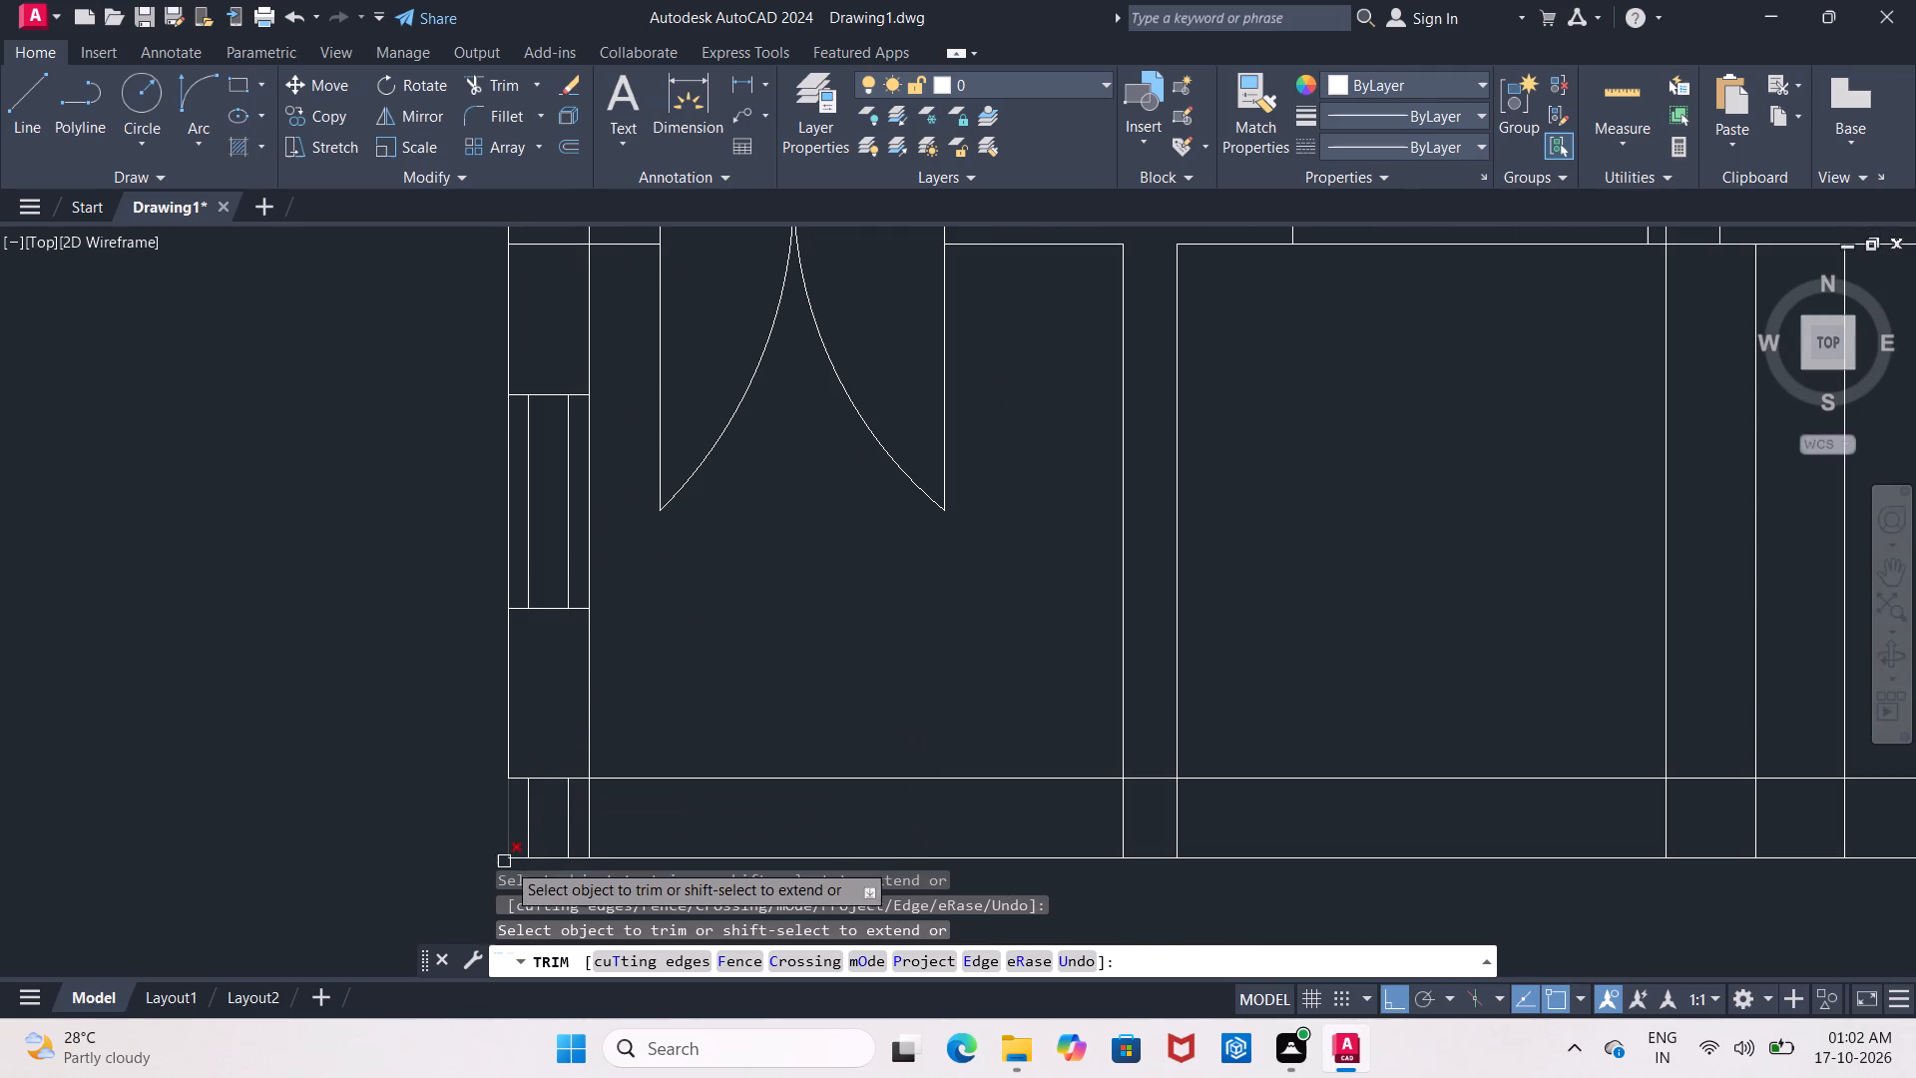
Erase the two leftover offset line pieces inside the bottom-left wall corner.
key("Escape")
left_click(532, 826)
left_click(576, 829)
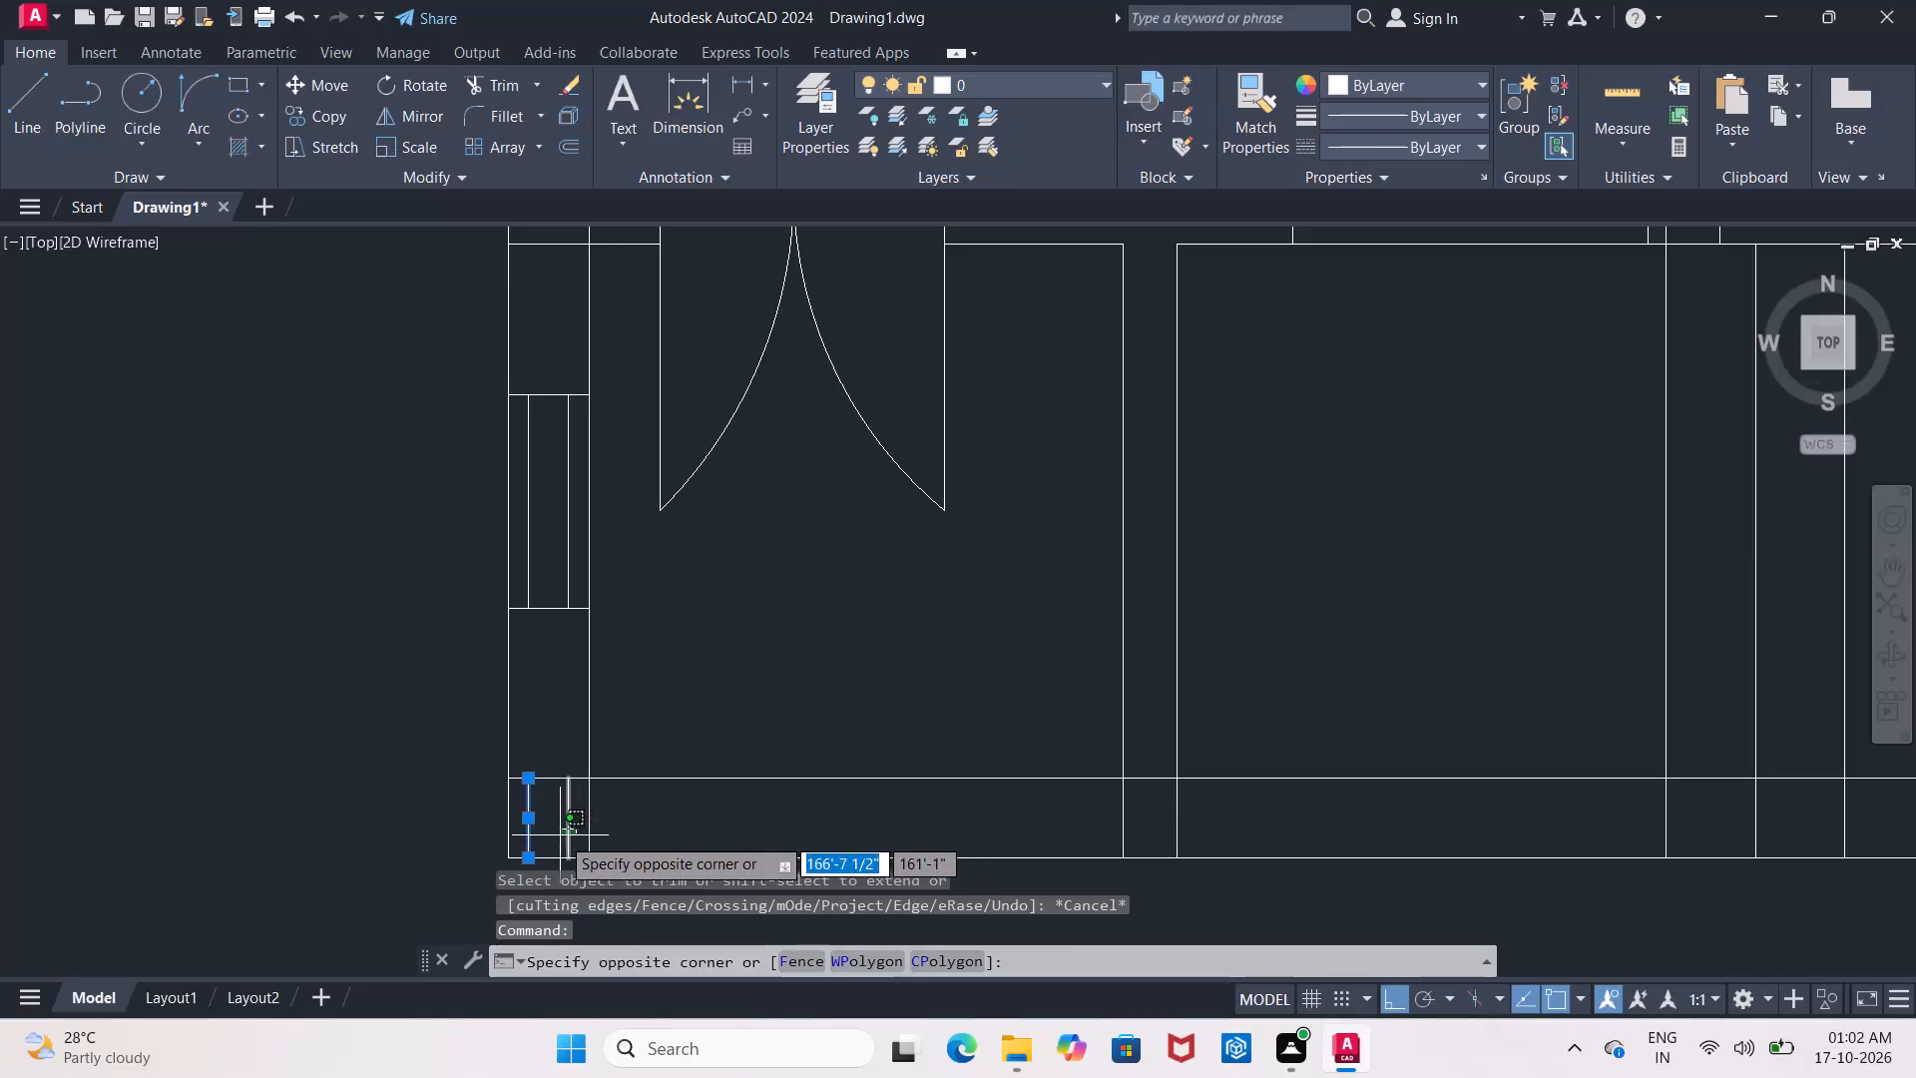
left_click(560, 835)
key("Delete")
Trim the two offset left-wall lines across the short wall stub and up to the upper-left room's opening.
scroll(581, 733, "down", 3)
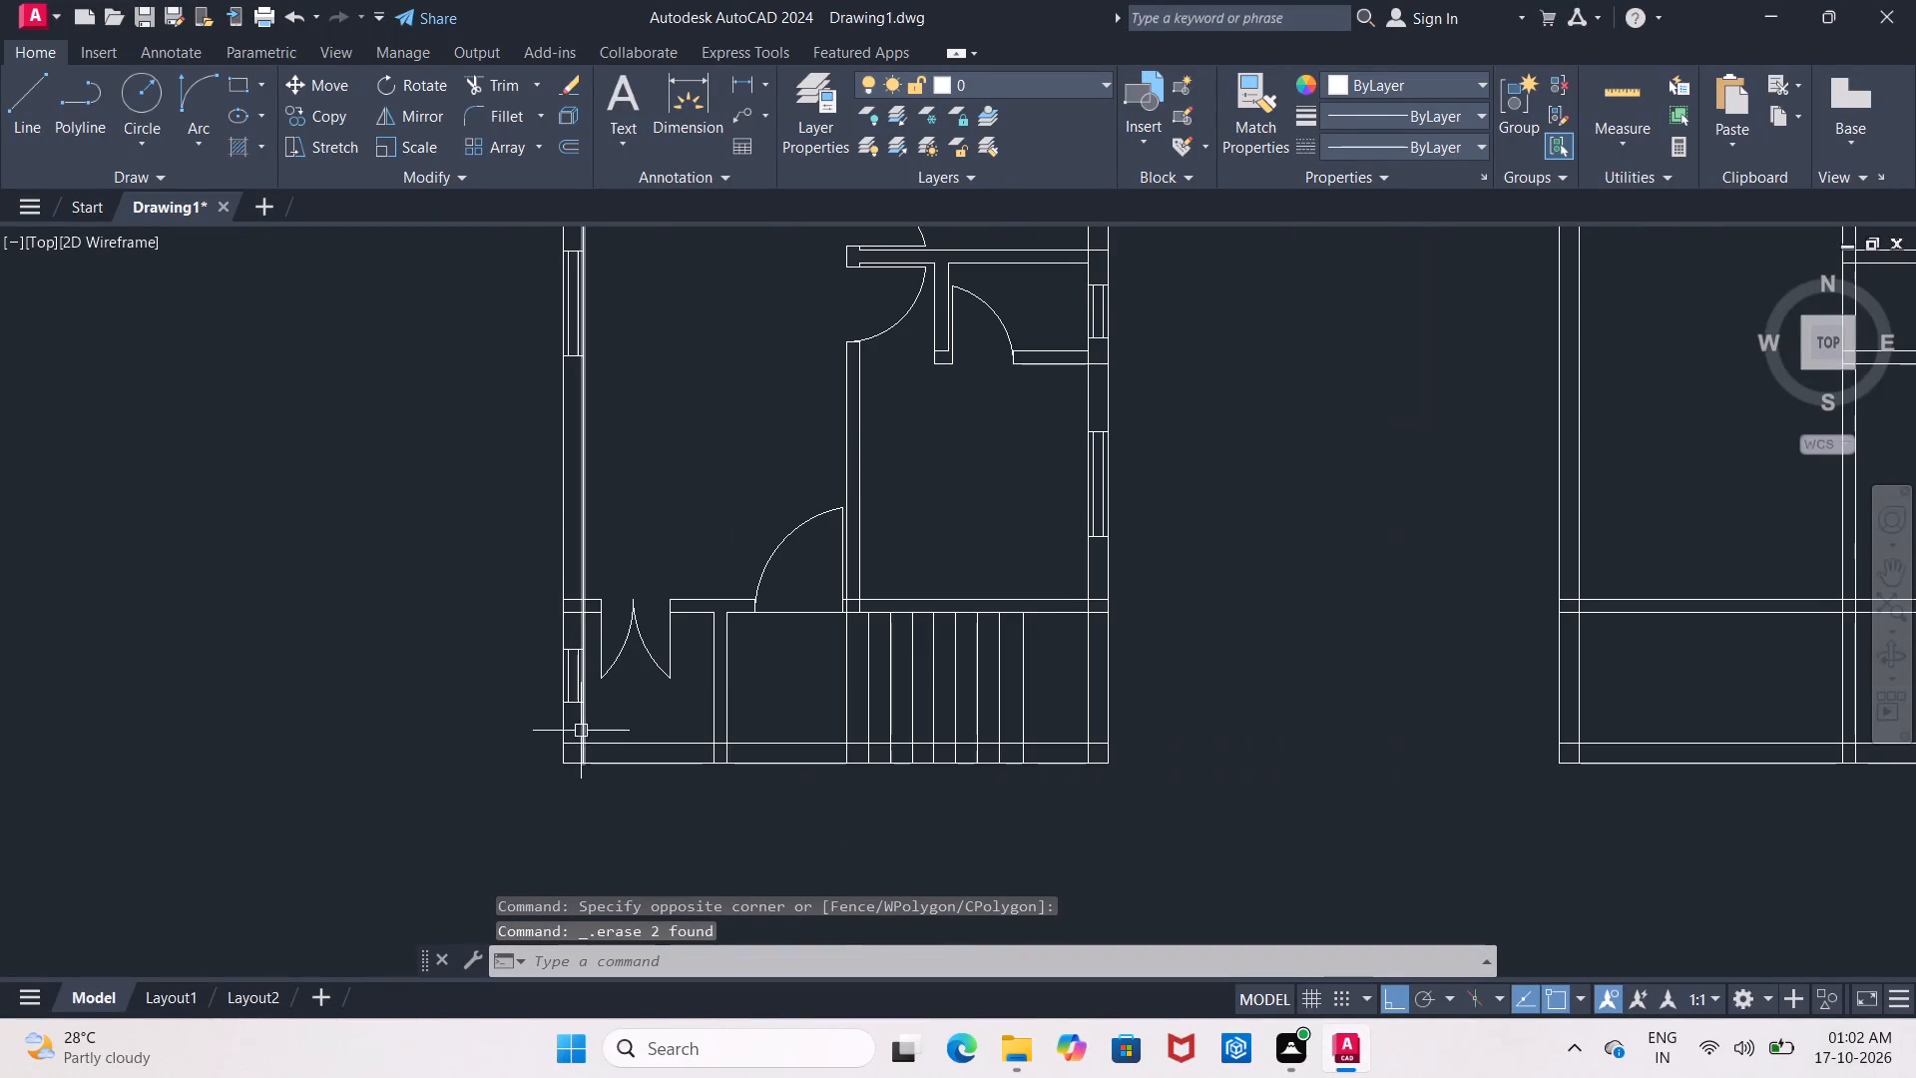
middle_click_drag(604, 347, 615, 601)
middle_click_drag(598, 381, 600, 440)
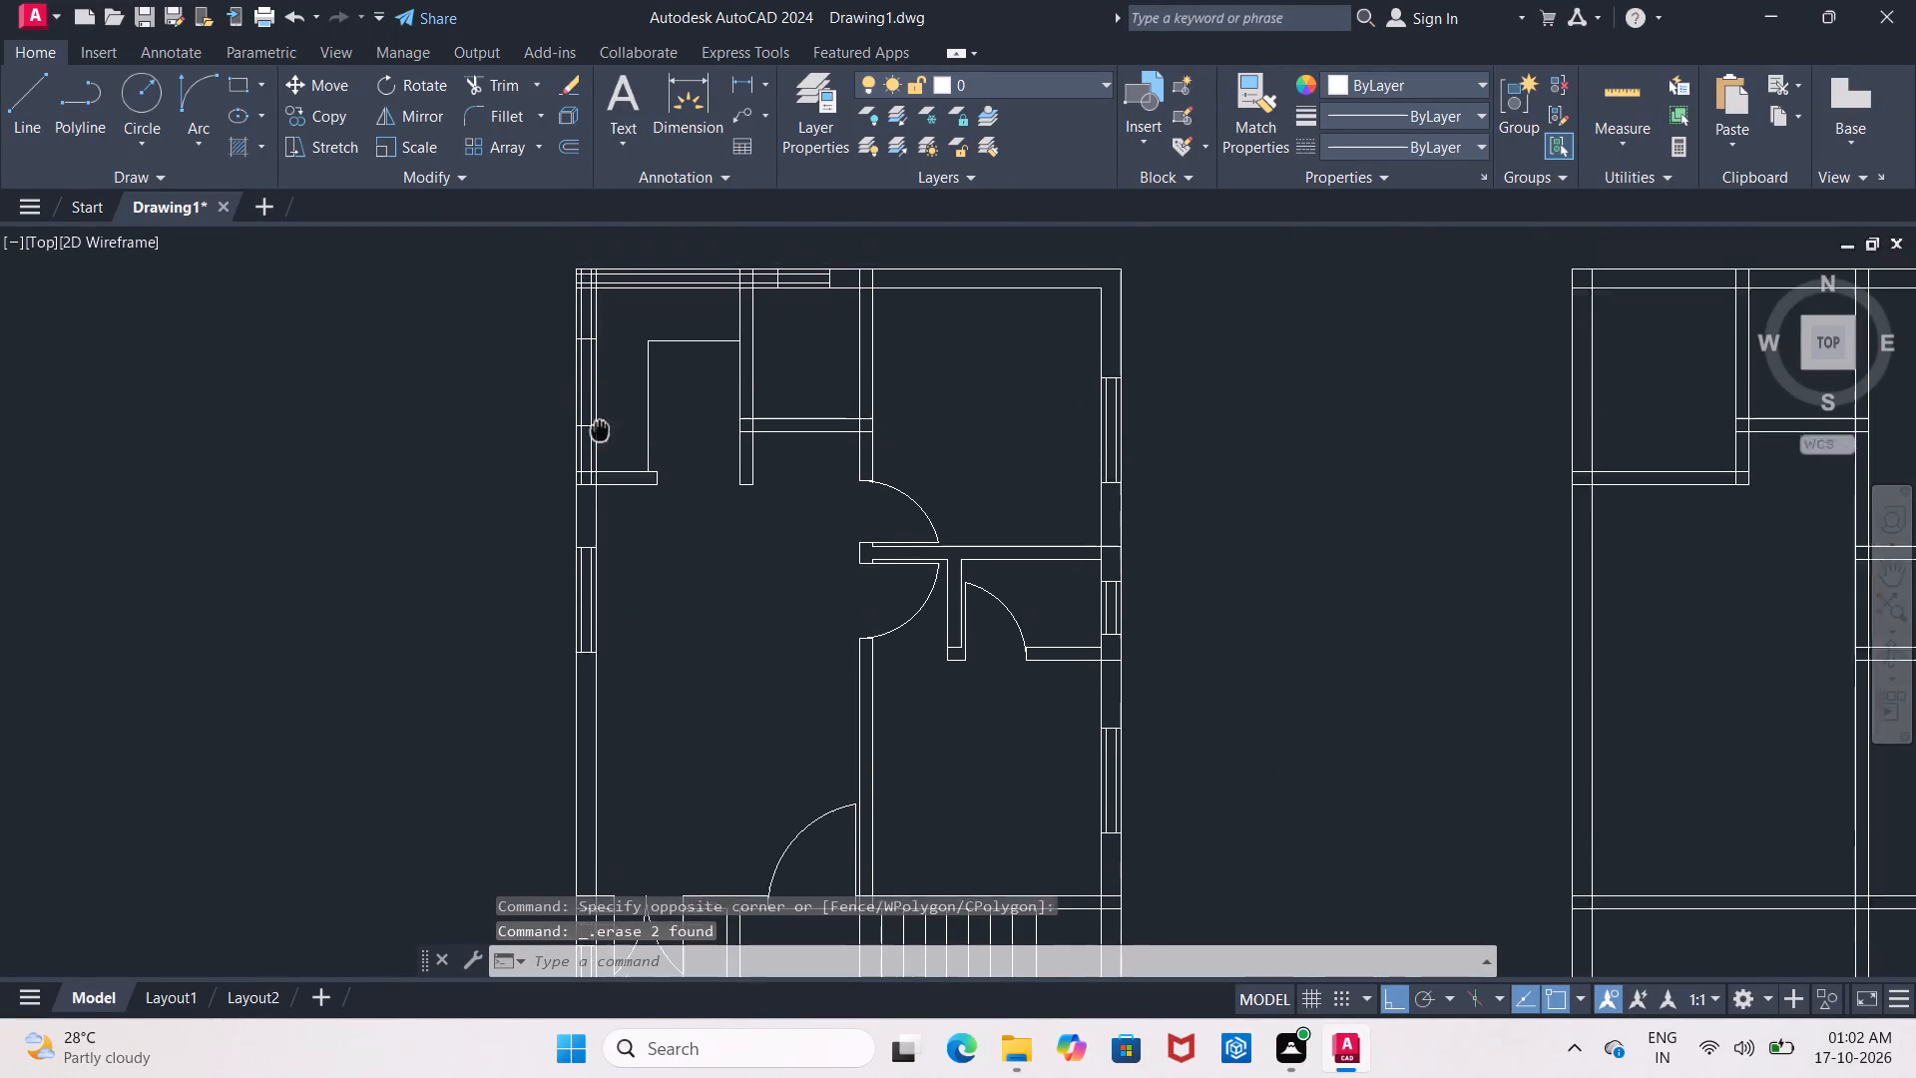
middle_click_drag(600, 440, 592, 469)
scroll(602, 418, "up", 2)
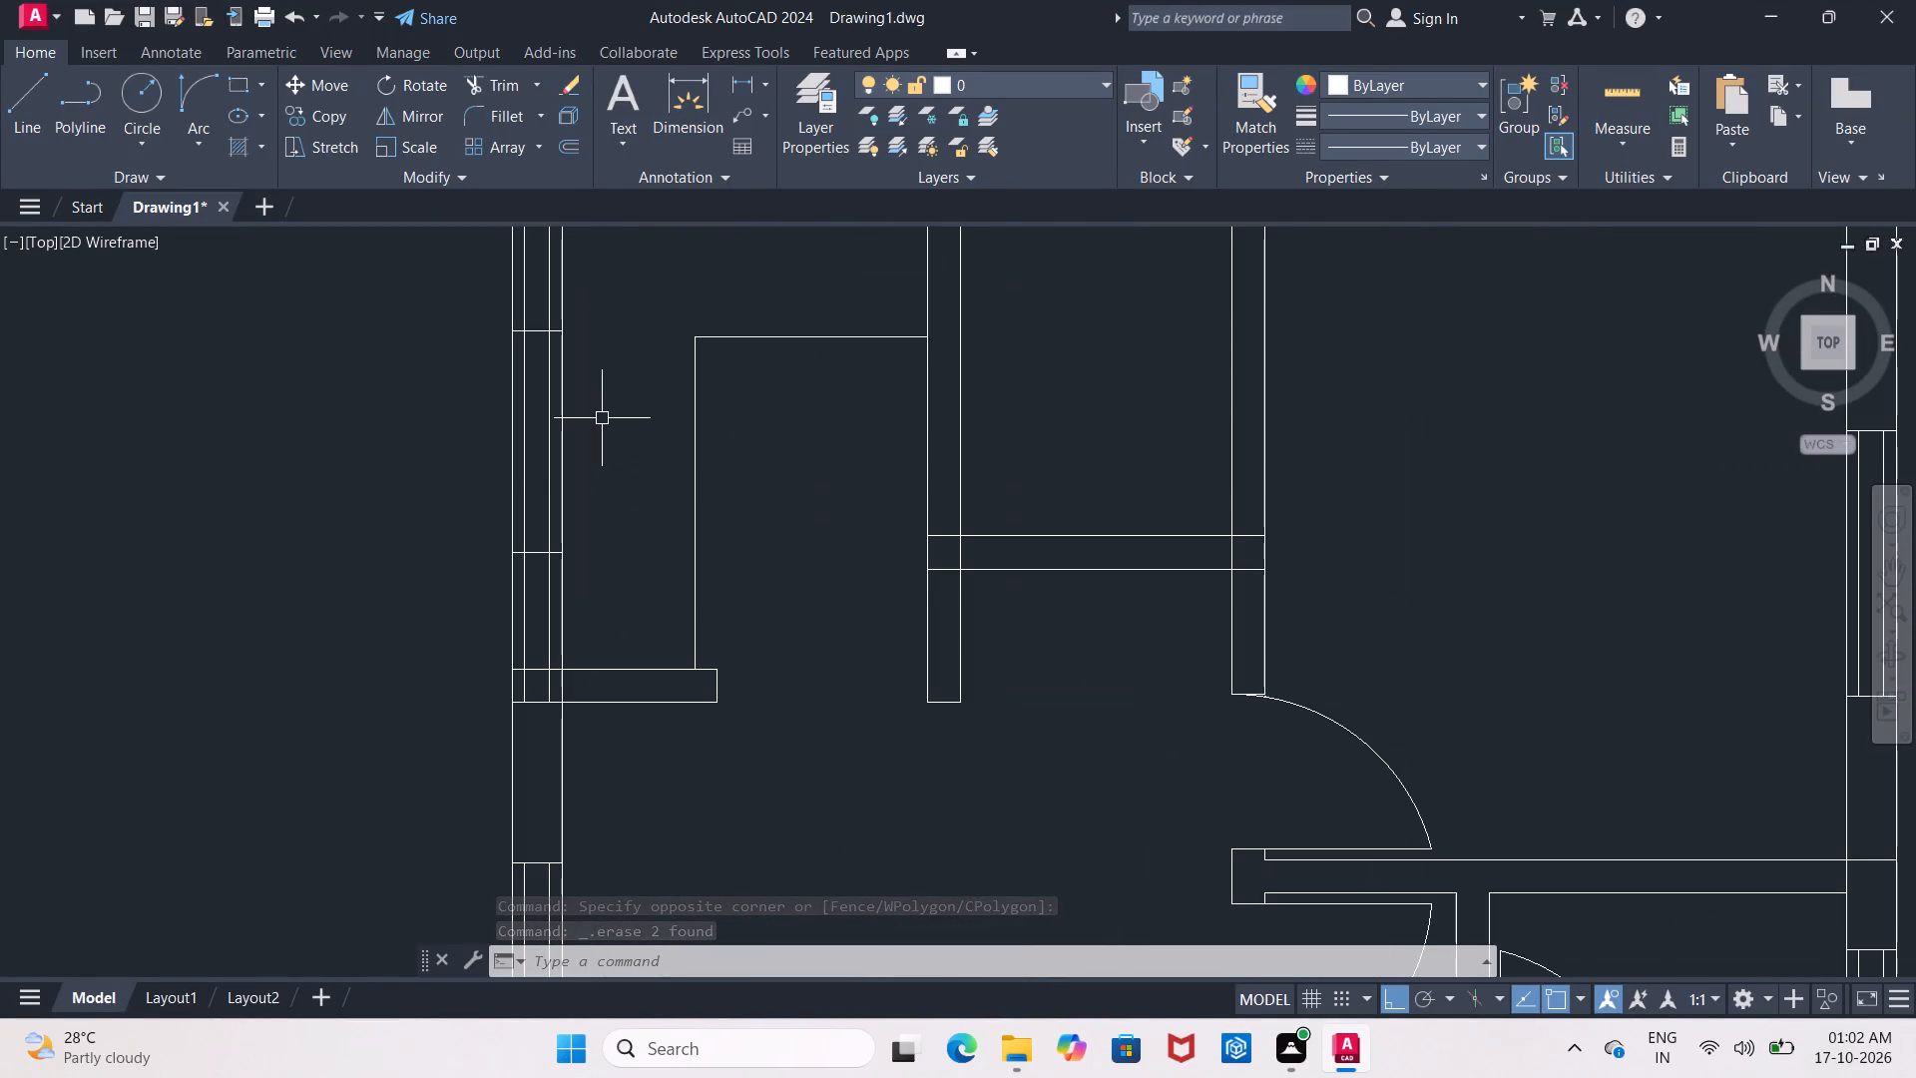
key("Escape")
type("tr")
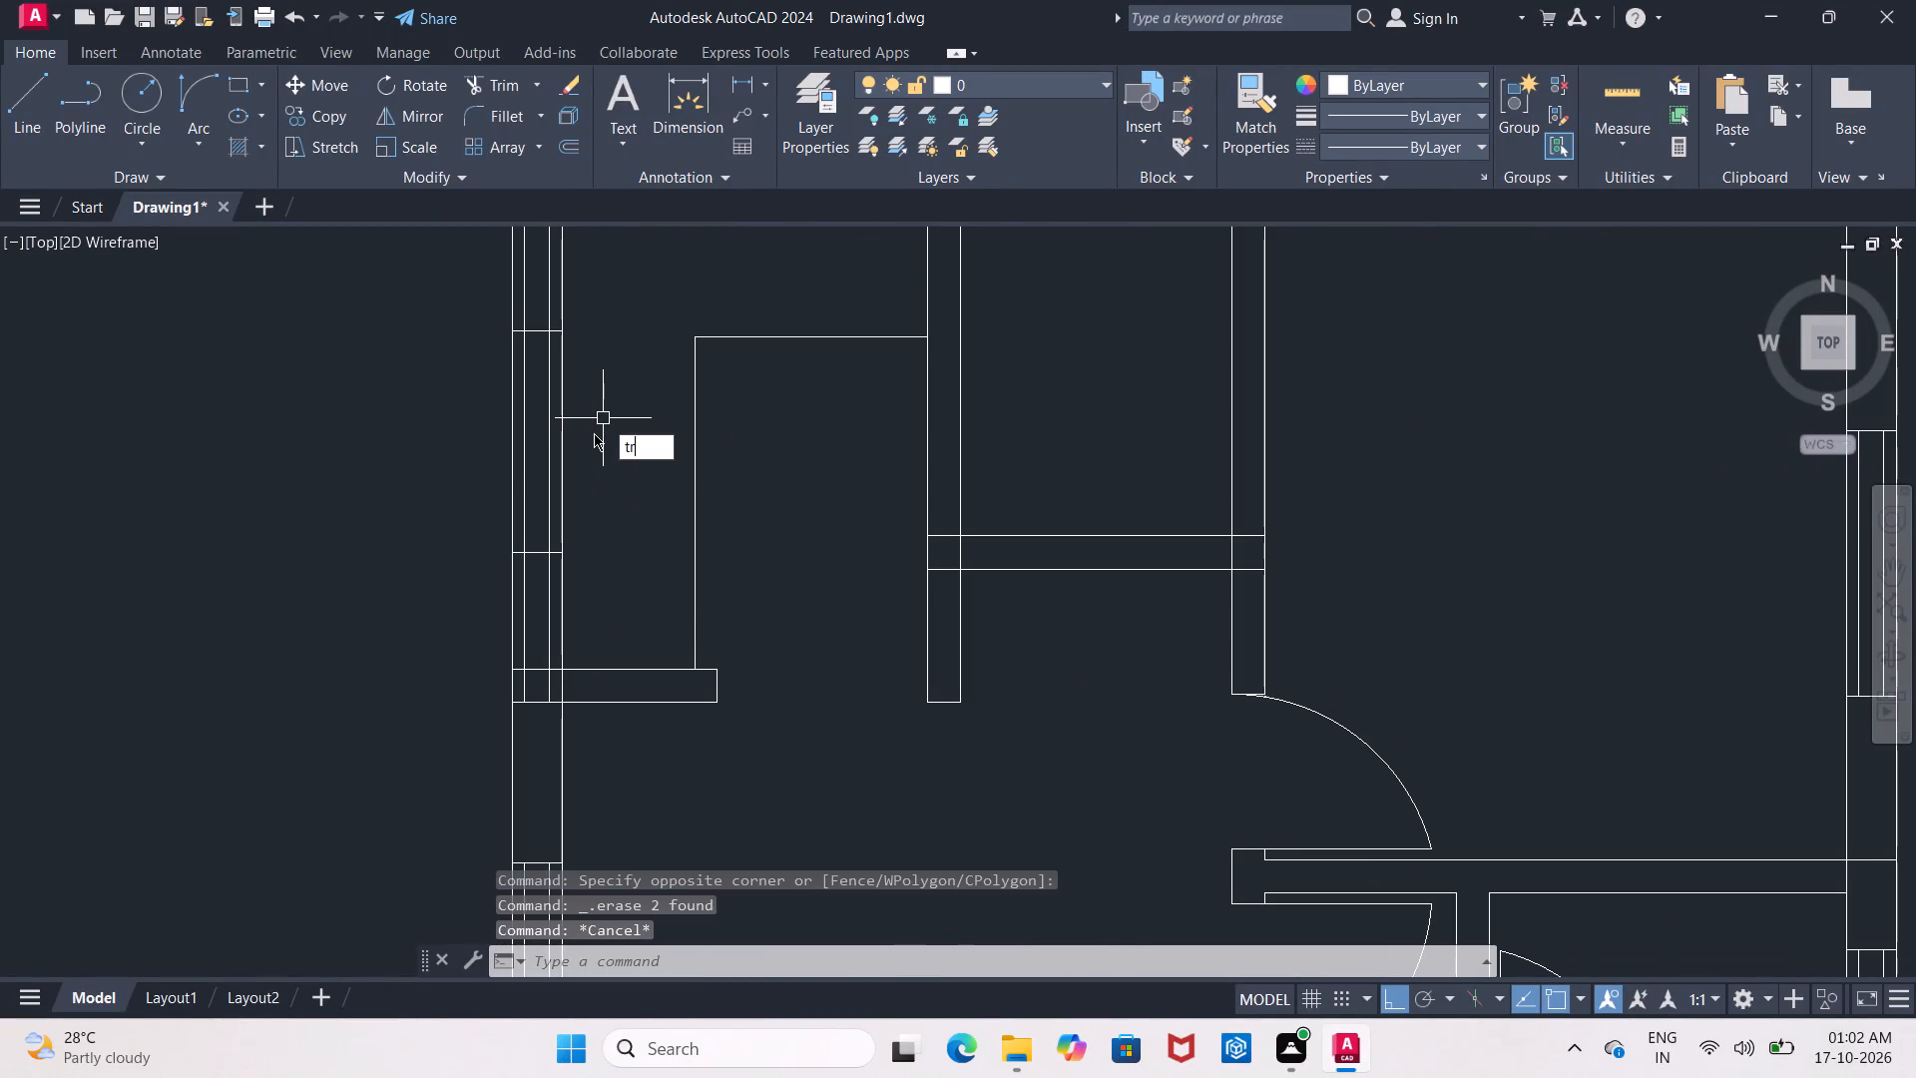
key("Return")
key("Return")
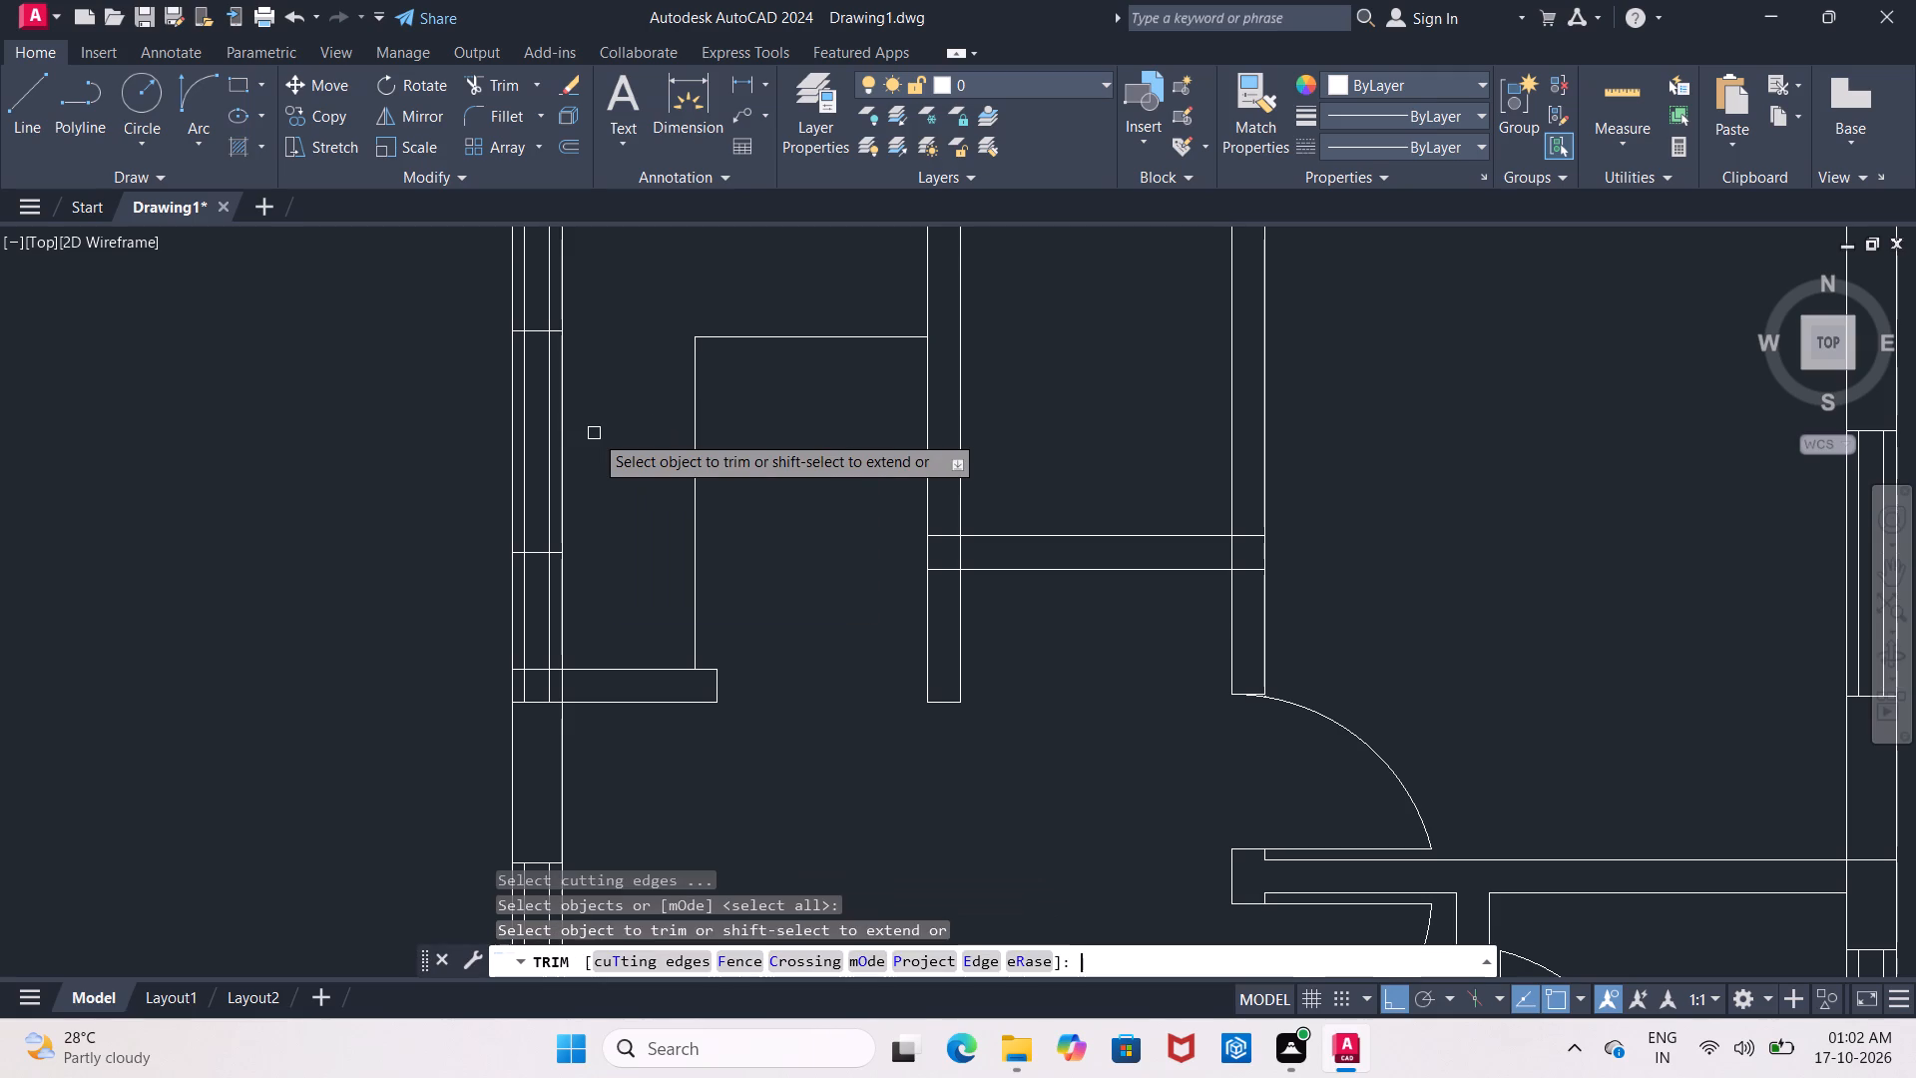
scroll(534, 683, "up", 1)
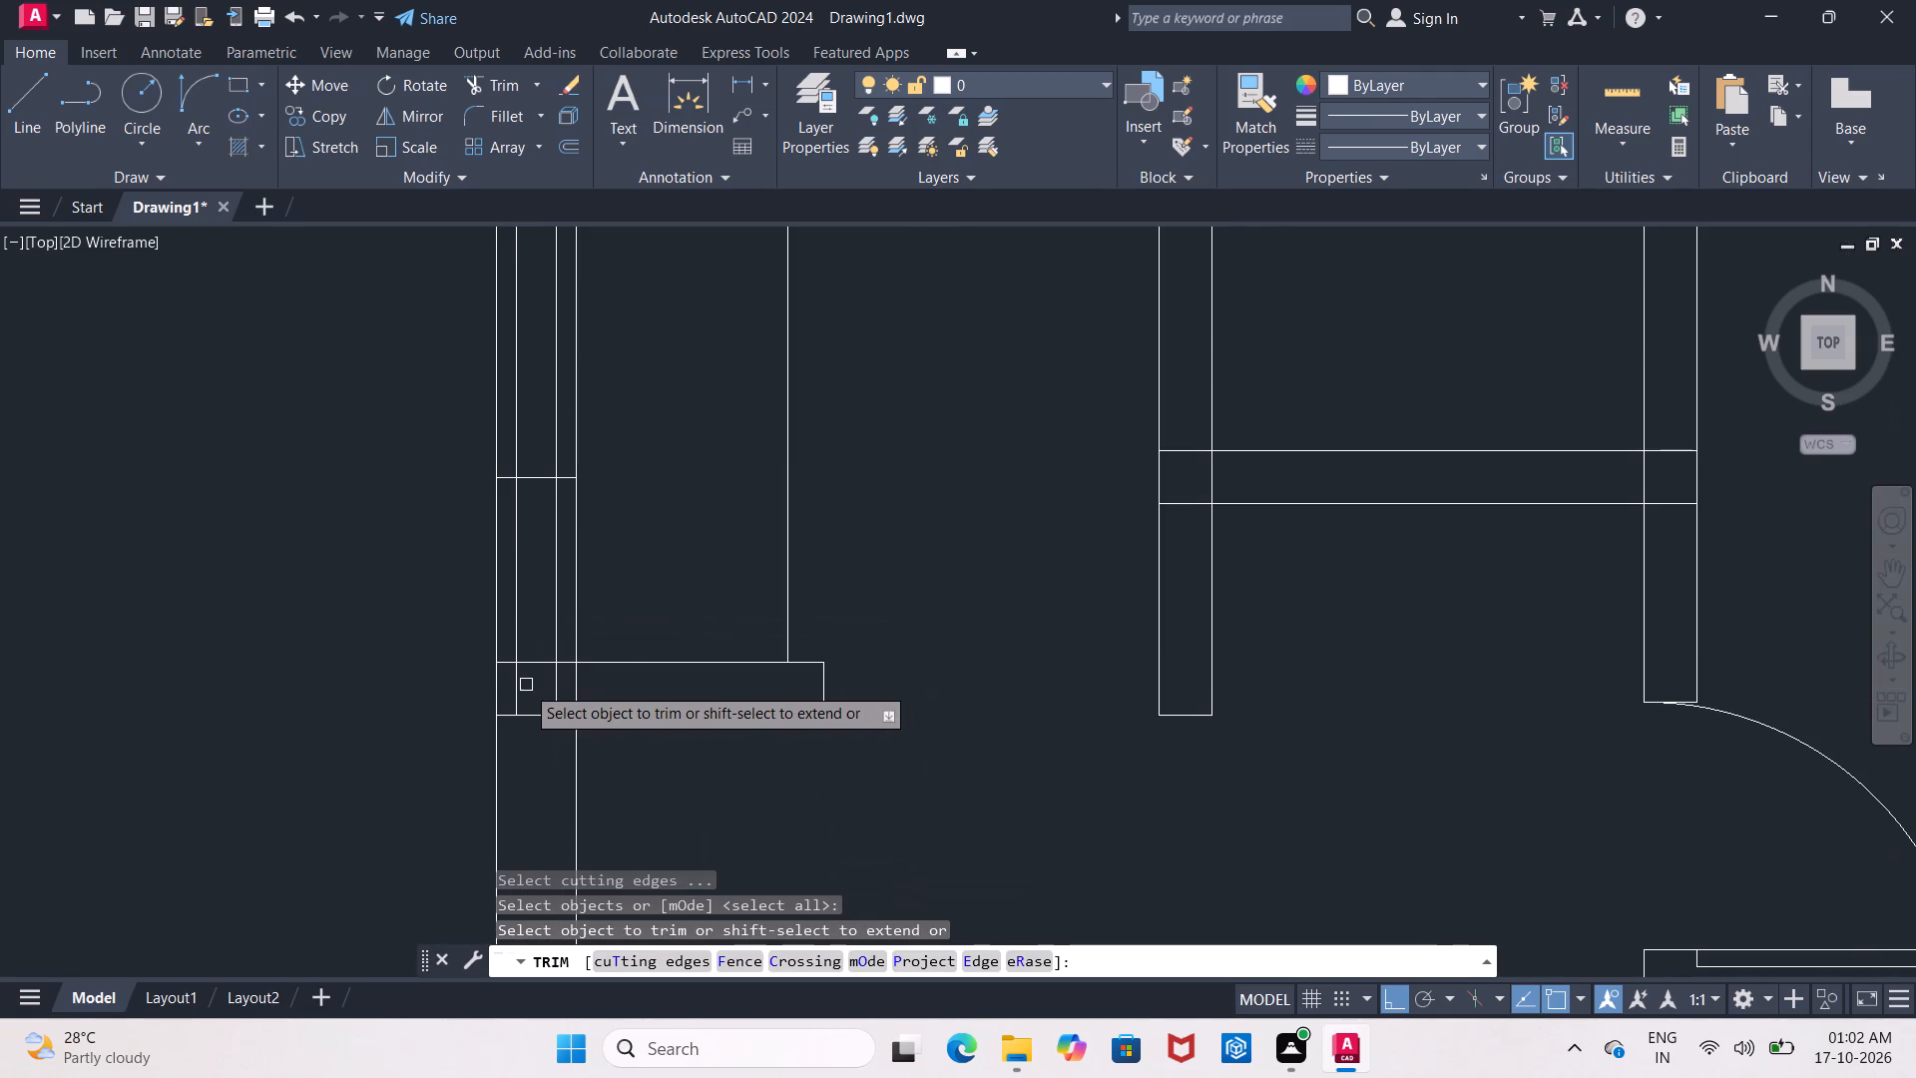
left_click(521, 690)
left_click(557, 695)
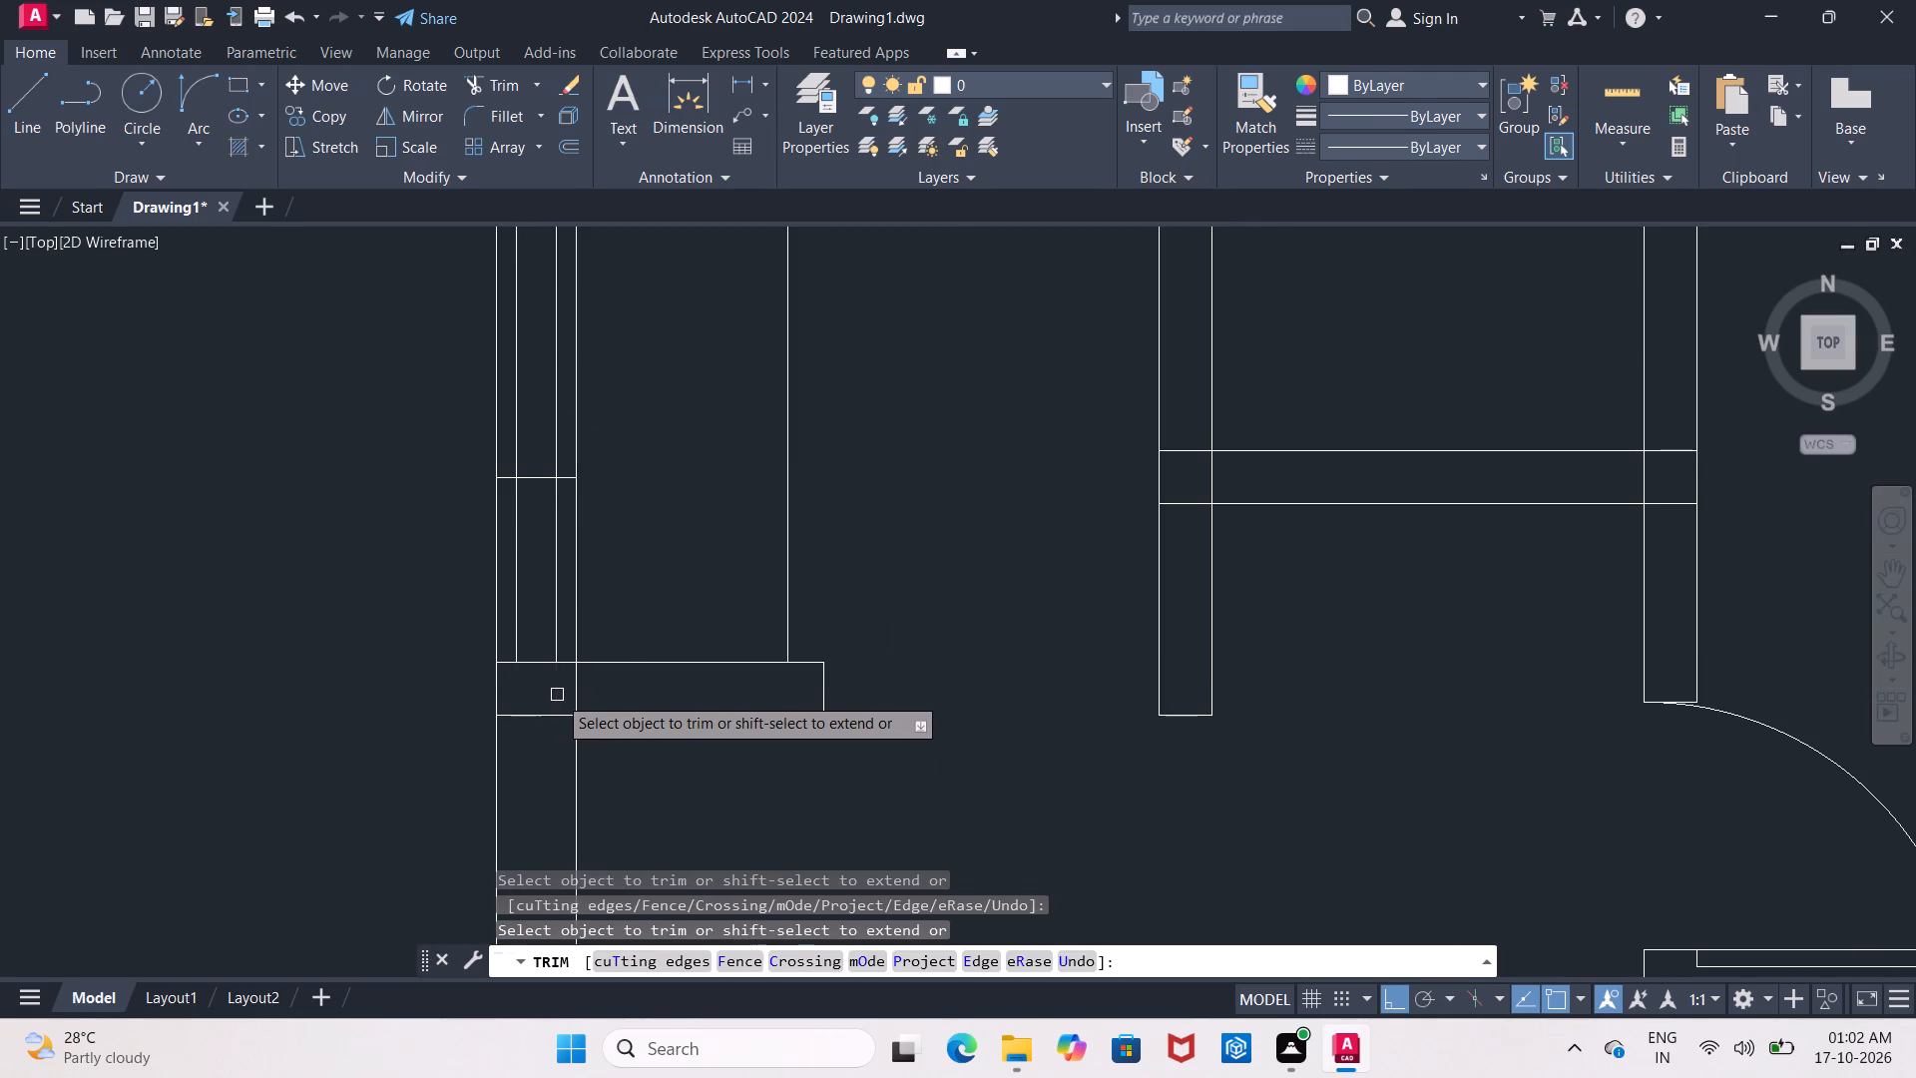
left_click(555, 621)
left_click(513, 621)
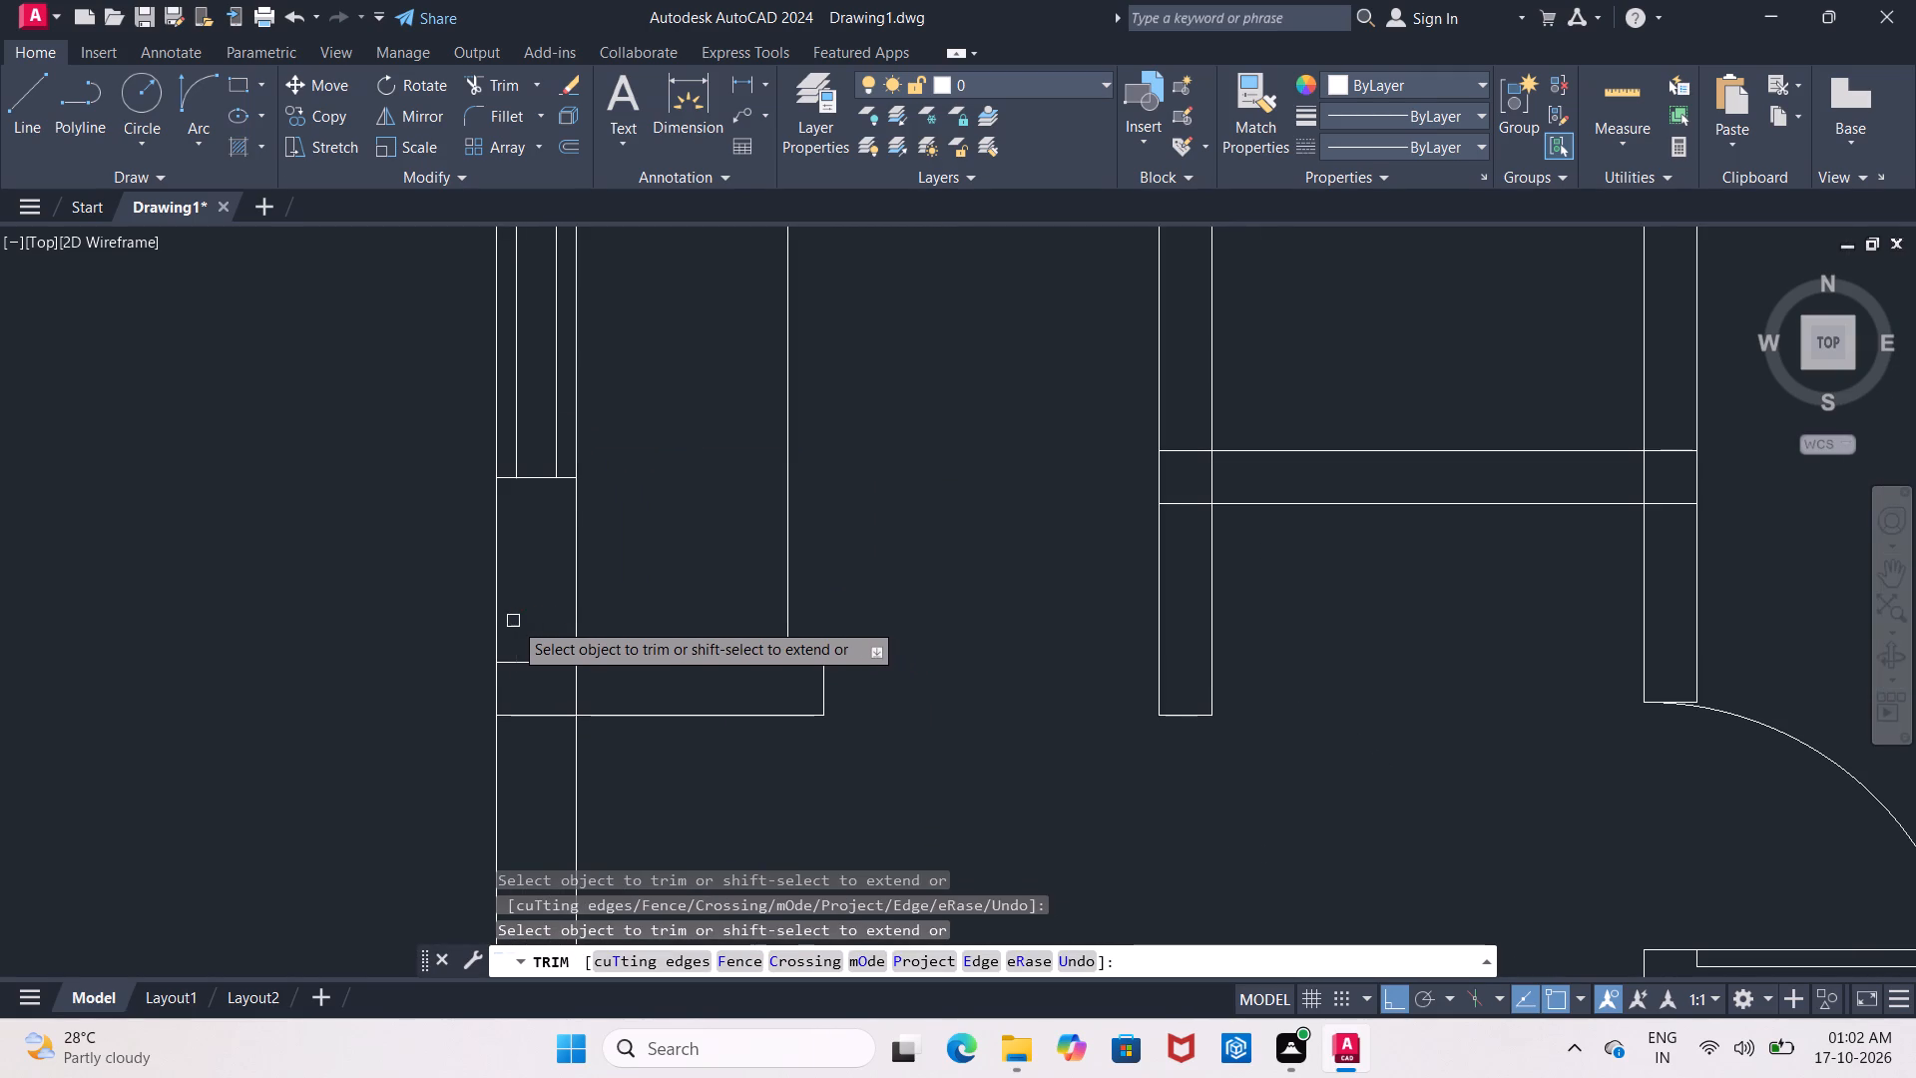
Trim the two offset left-wall lines between the upper-left room's opening and the top wall.
scroll(527, 617, "down", 3)
scroll(524, 461, "up", 3)
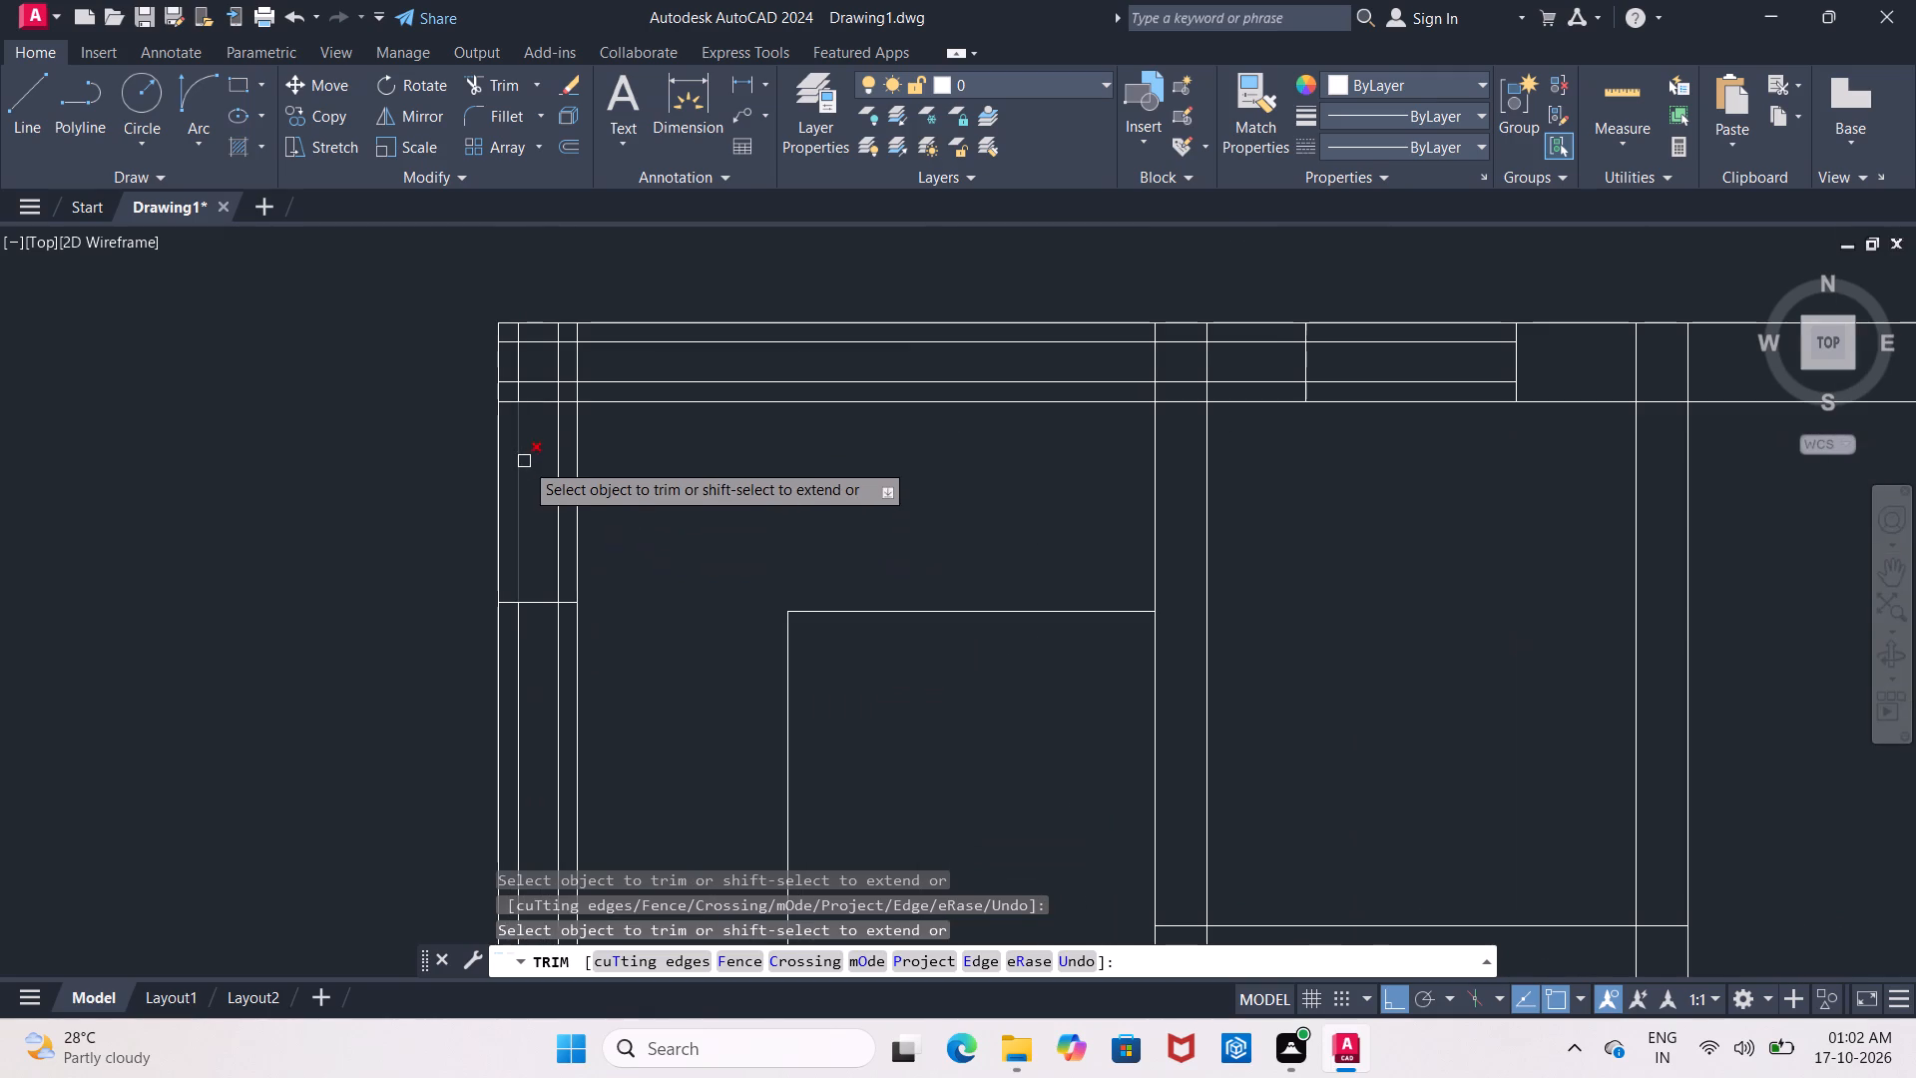
left_click(522, 461)
left_click(553, 480)
Trim the two offset top-wall lines from the top opening across the interior wall junction to the top-left corner.
middle_click_drag(550, 480, 521, 526)
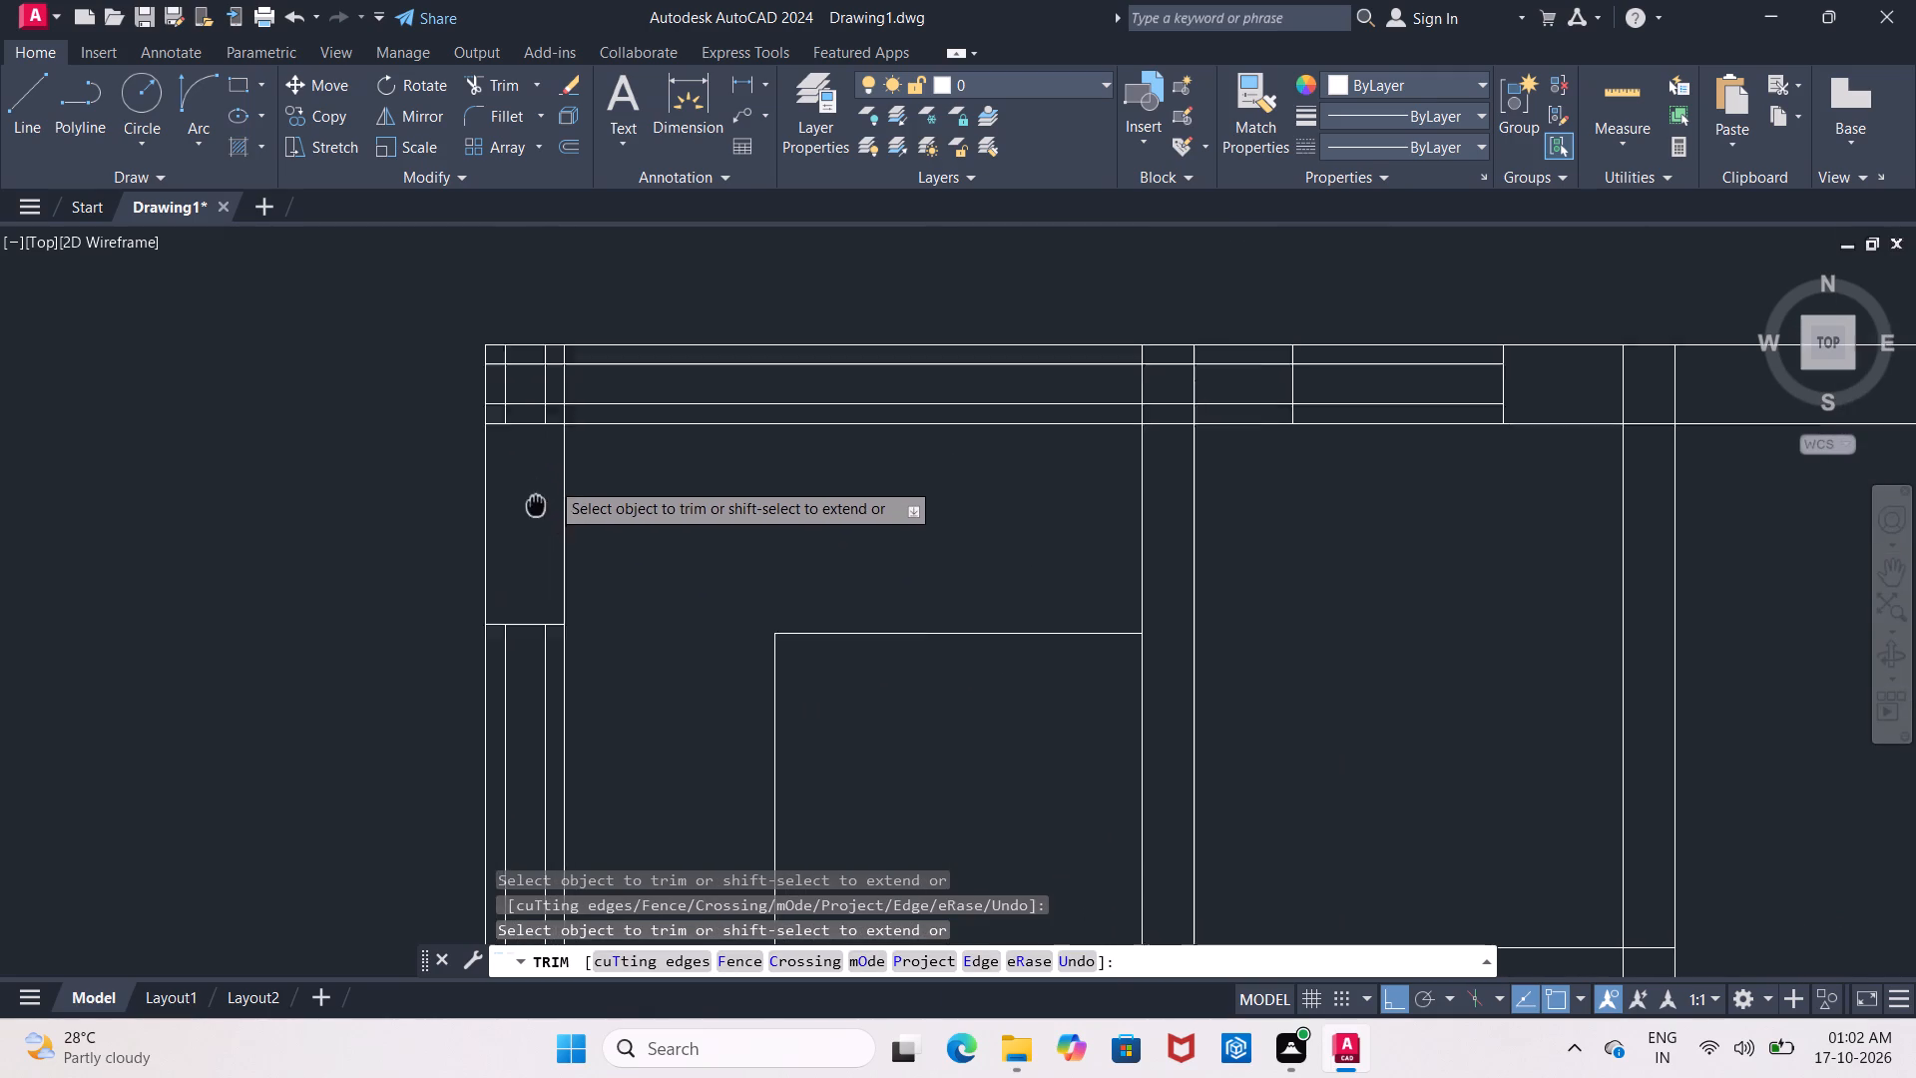
middle_click_drag(521, 526, 469, 582)
middle_click_drag(818, 536, 482, 564)
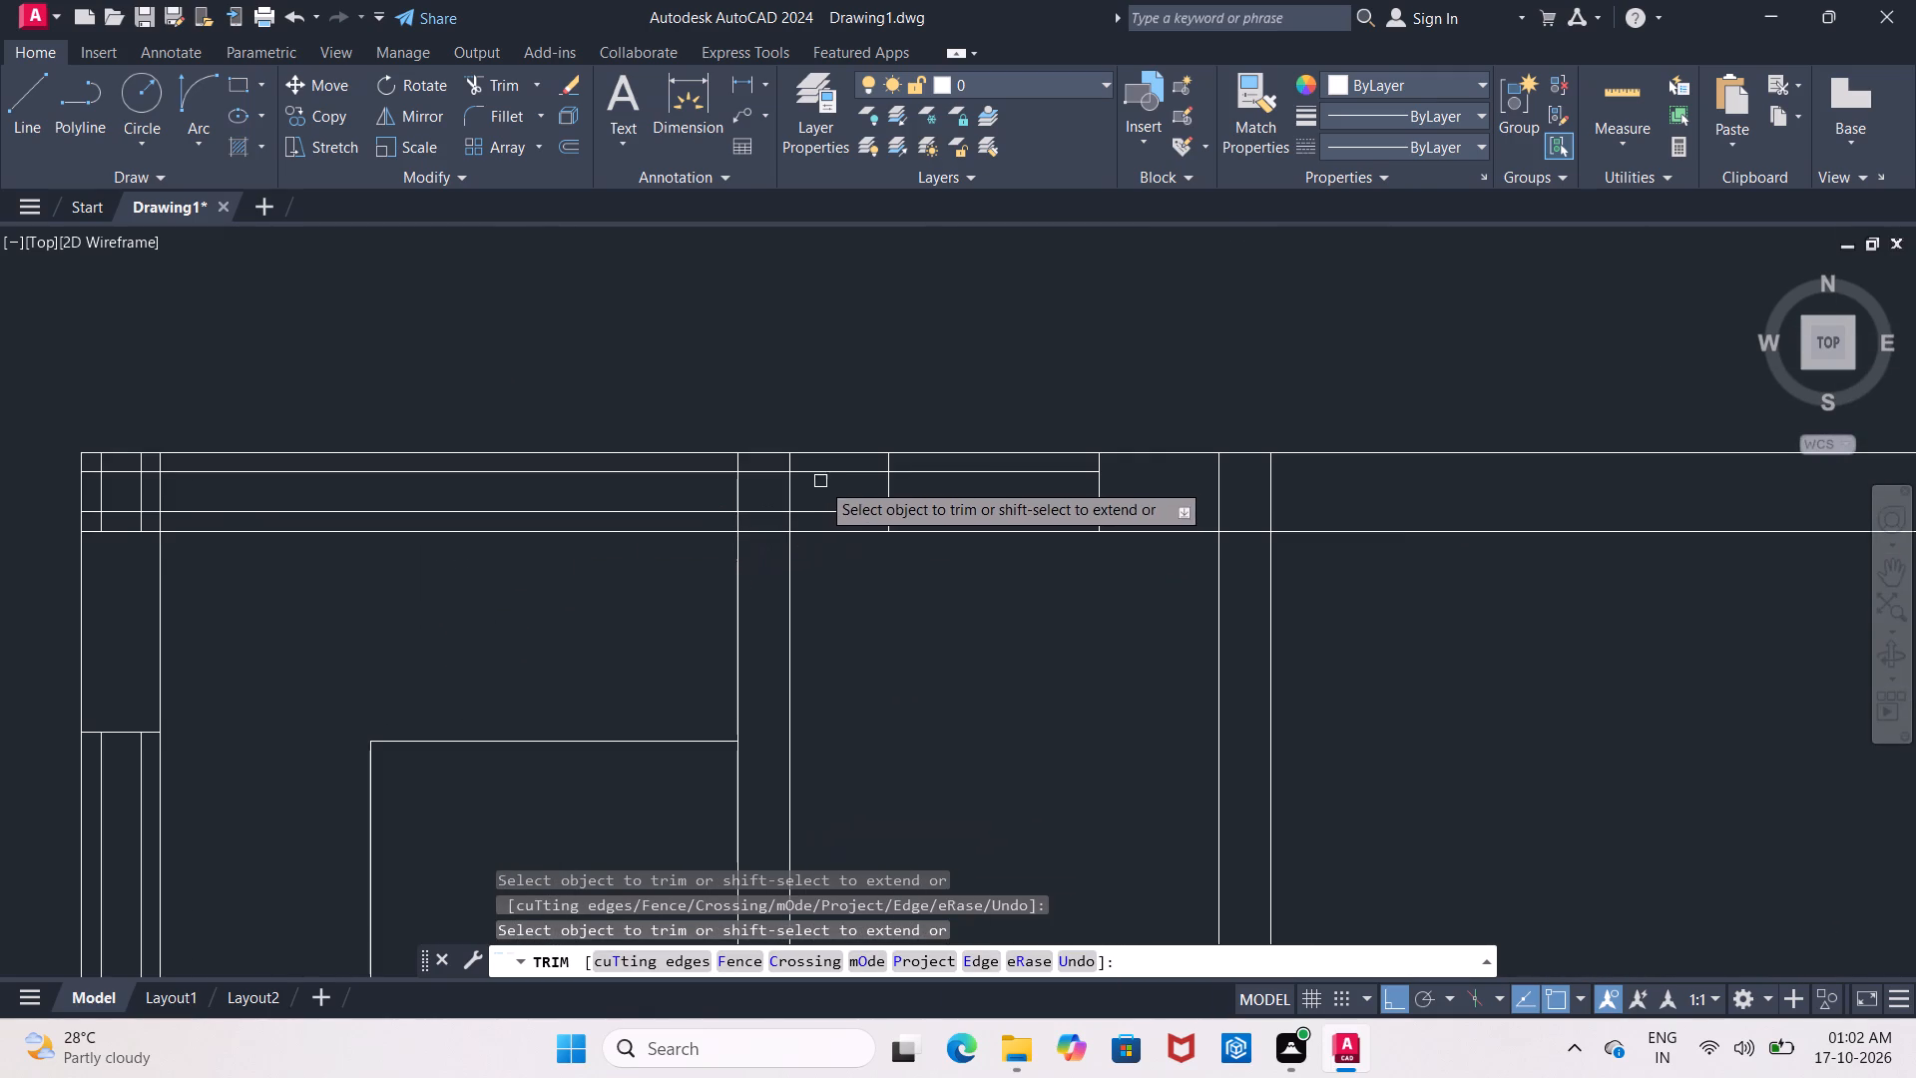
left_click(827, 473)
left_click(827, 511)
left_click(766, 470)
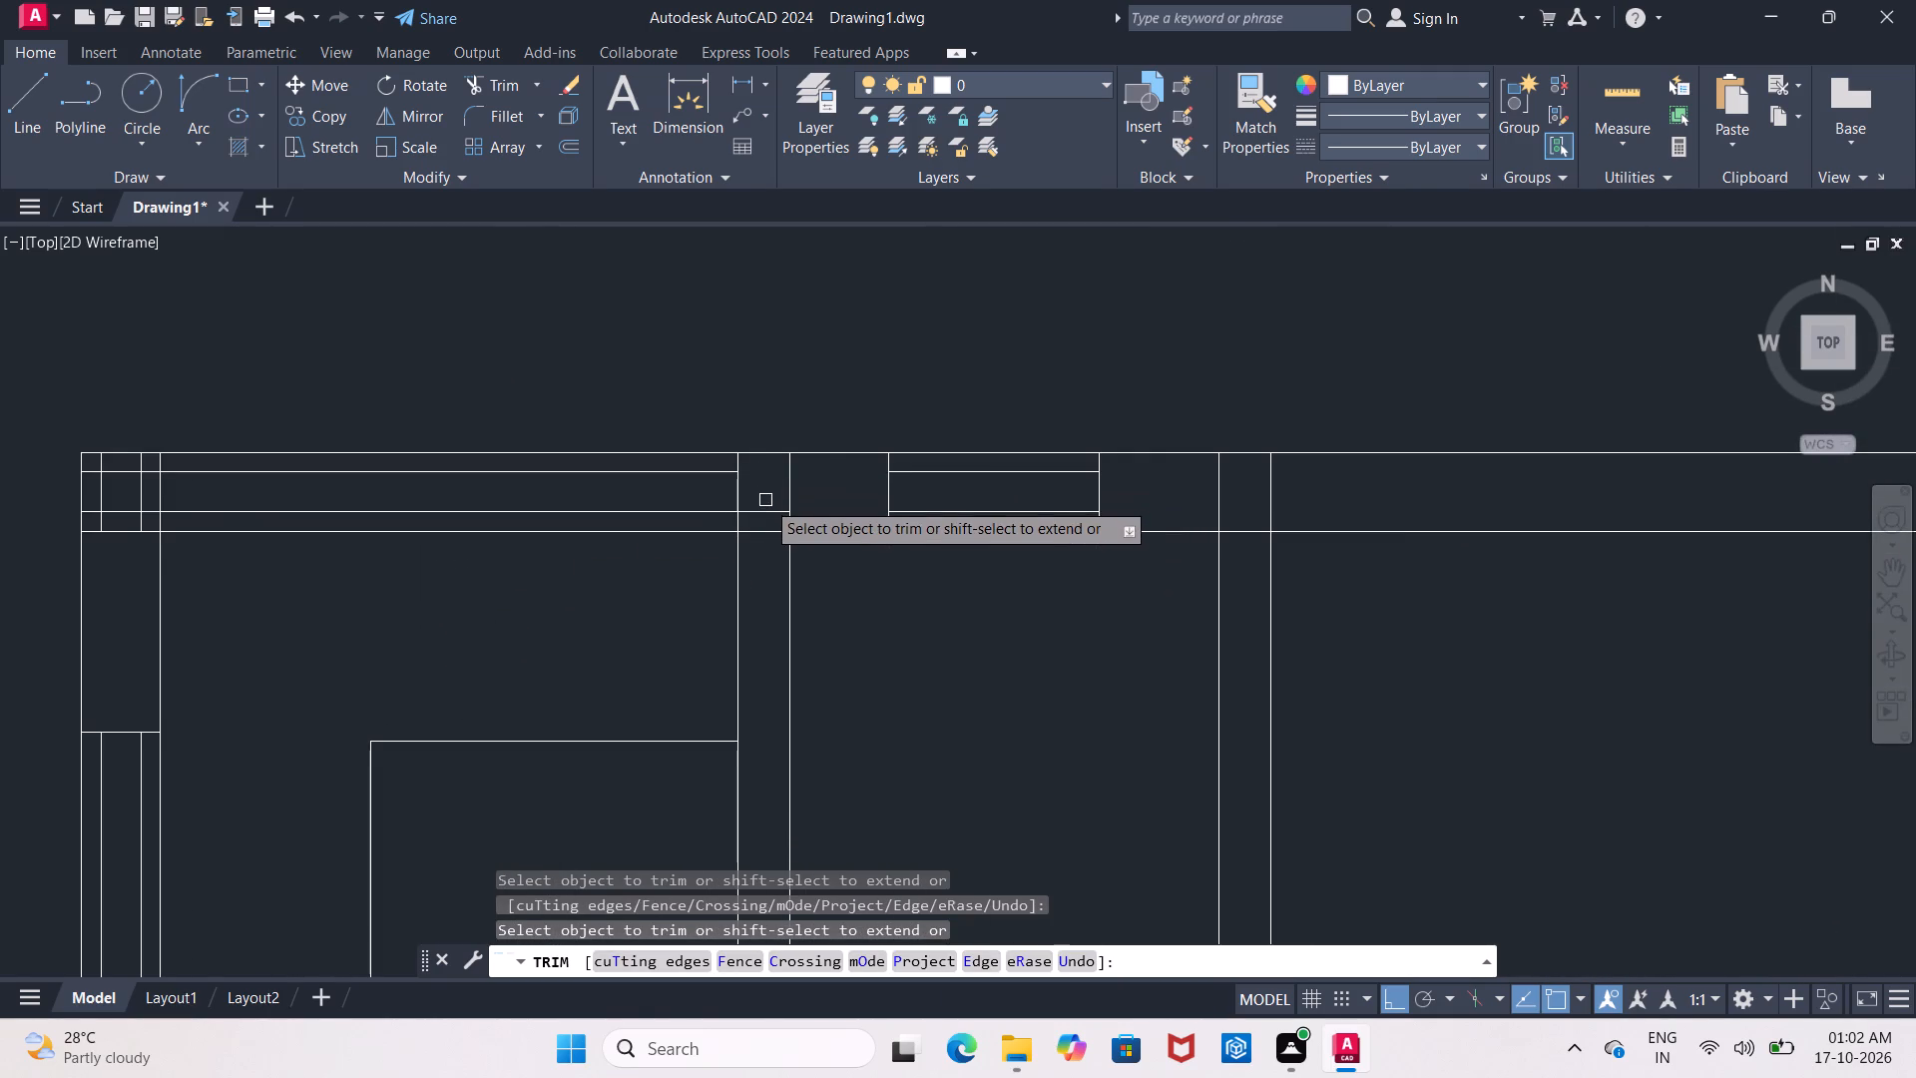
left_click(765, 511)
left_click(647, 476)
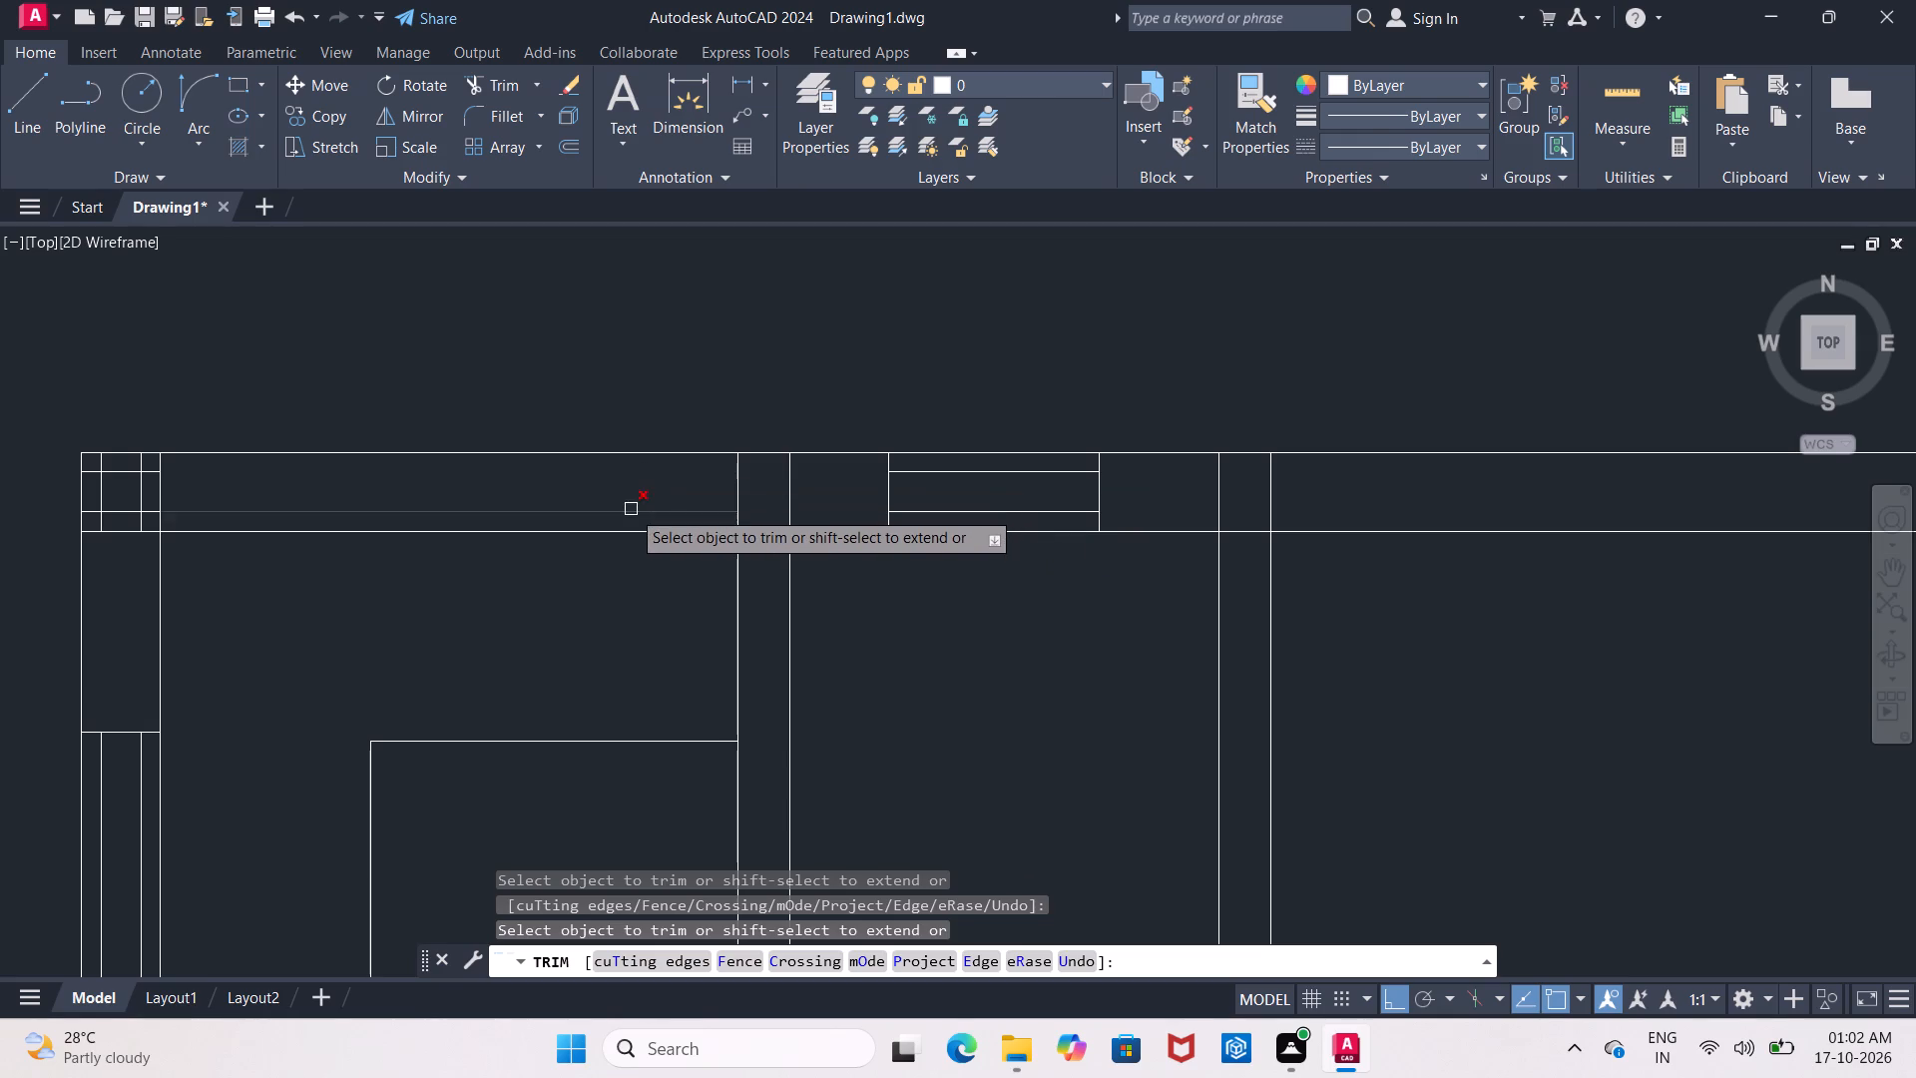
left_click(631, 509)
Erase the four leftover offset line pieces inside the top-left wall corner.
middle_click_drag(616, 521, 1265, 429)
scroll(782, 421, "up", 1)
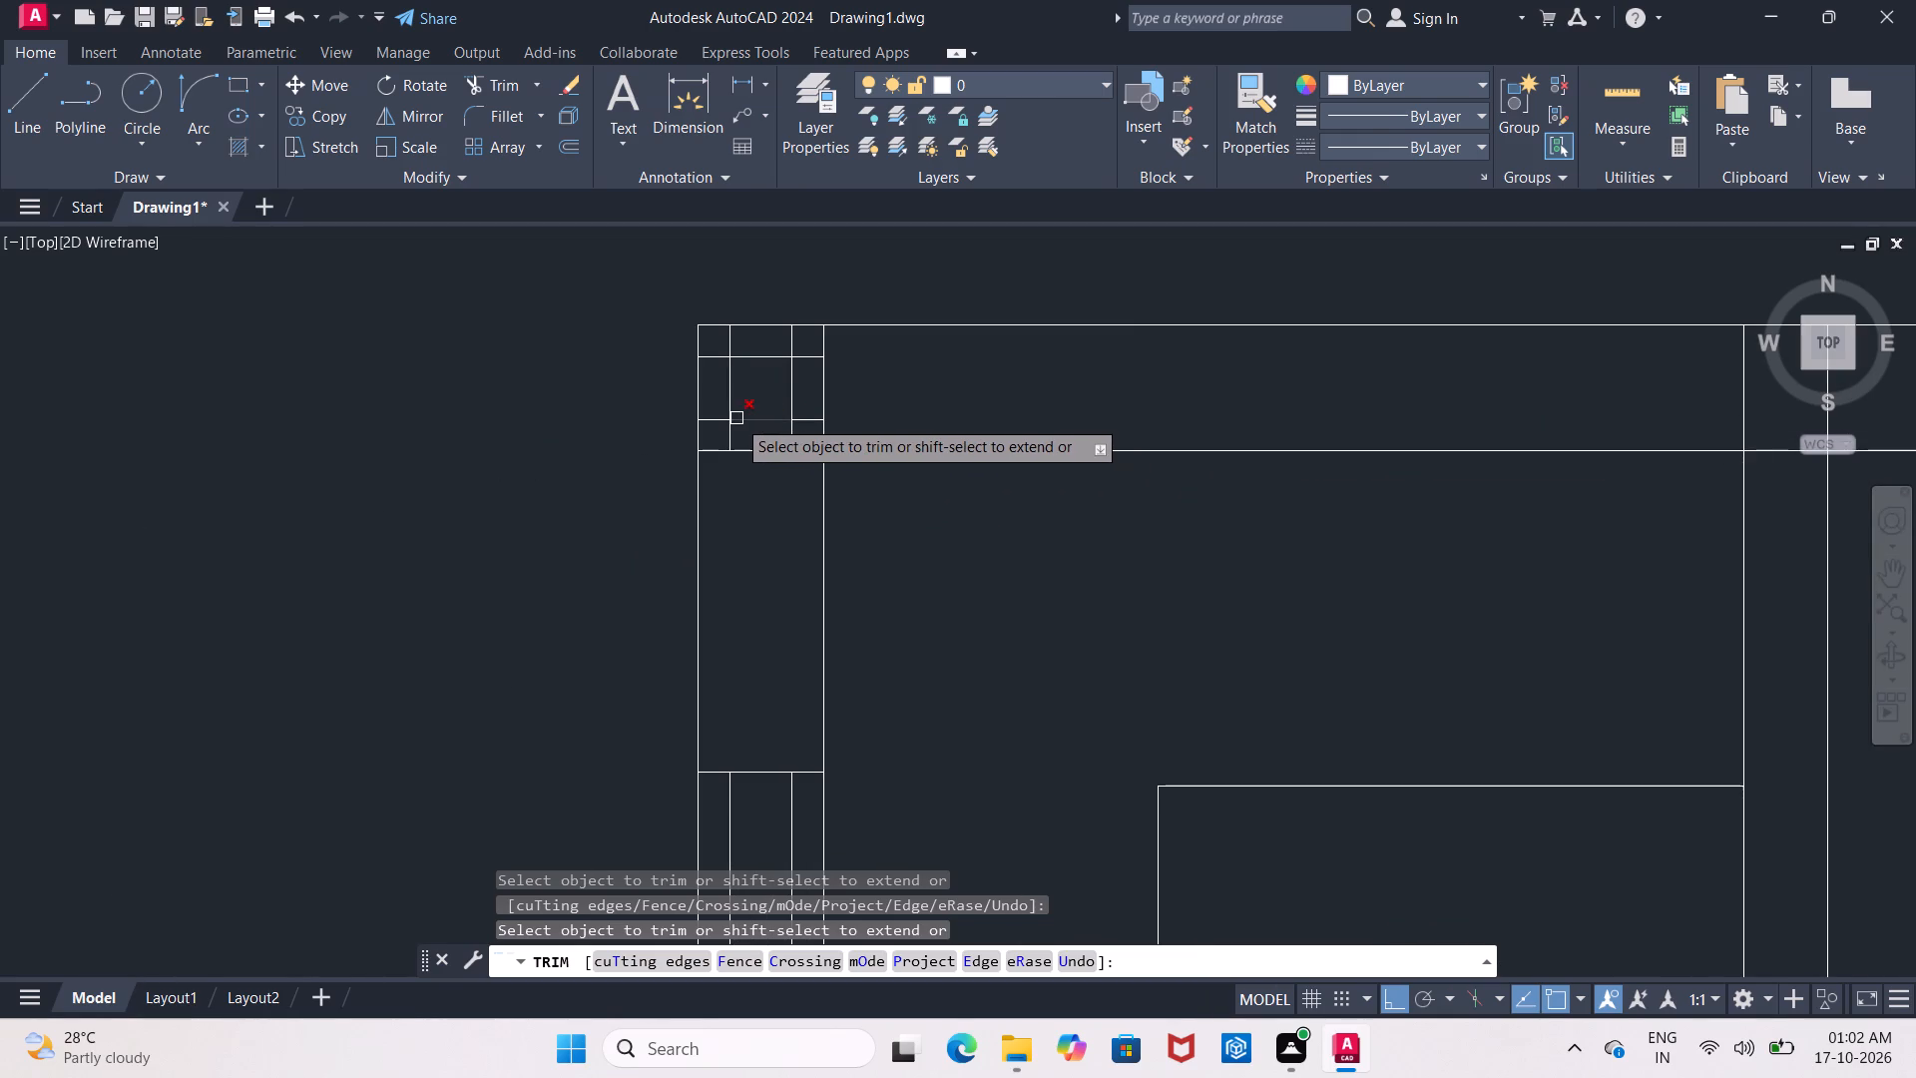
key("Escape")
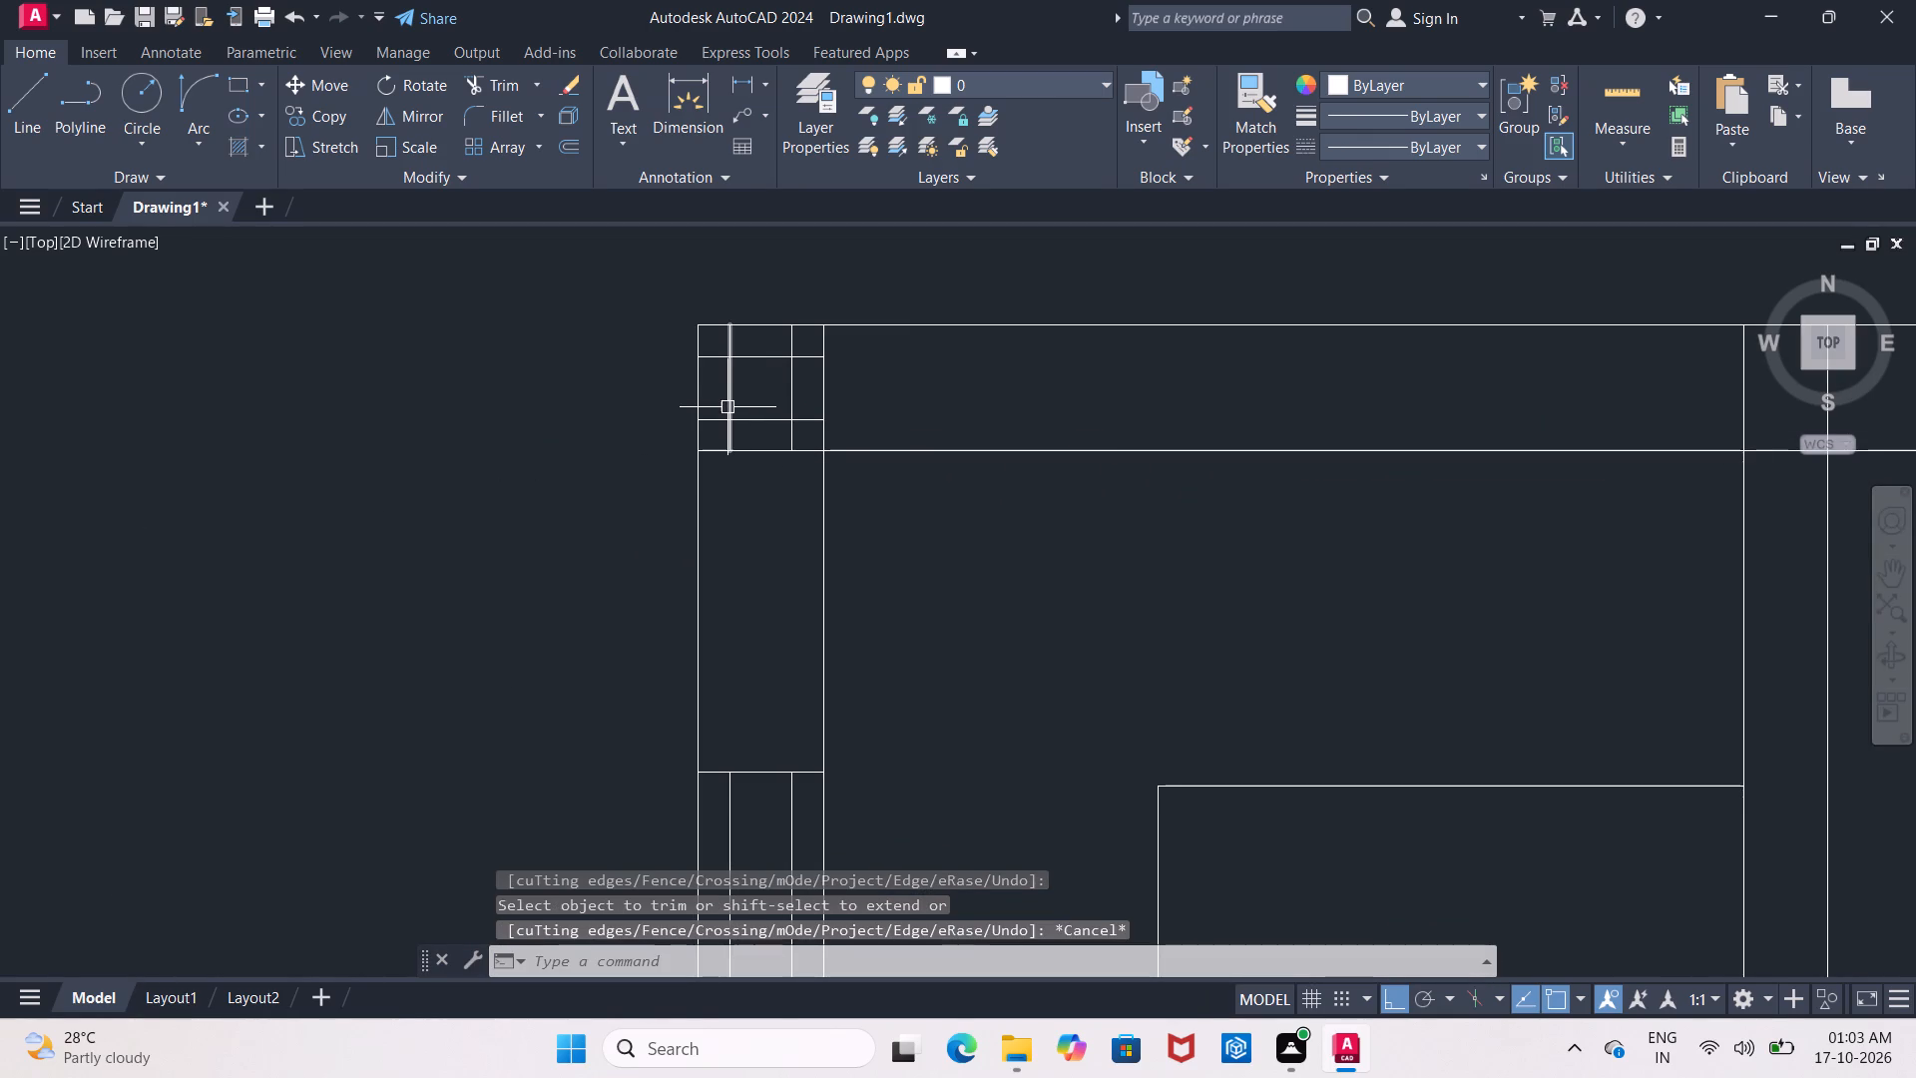
left_click(727, 404)
left_click(789, 403)
left_click(777, 417)
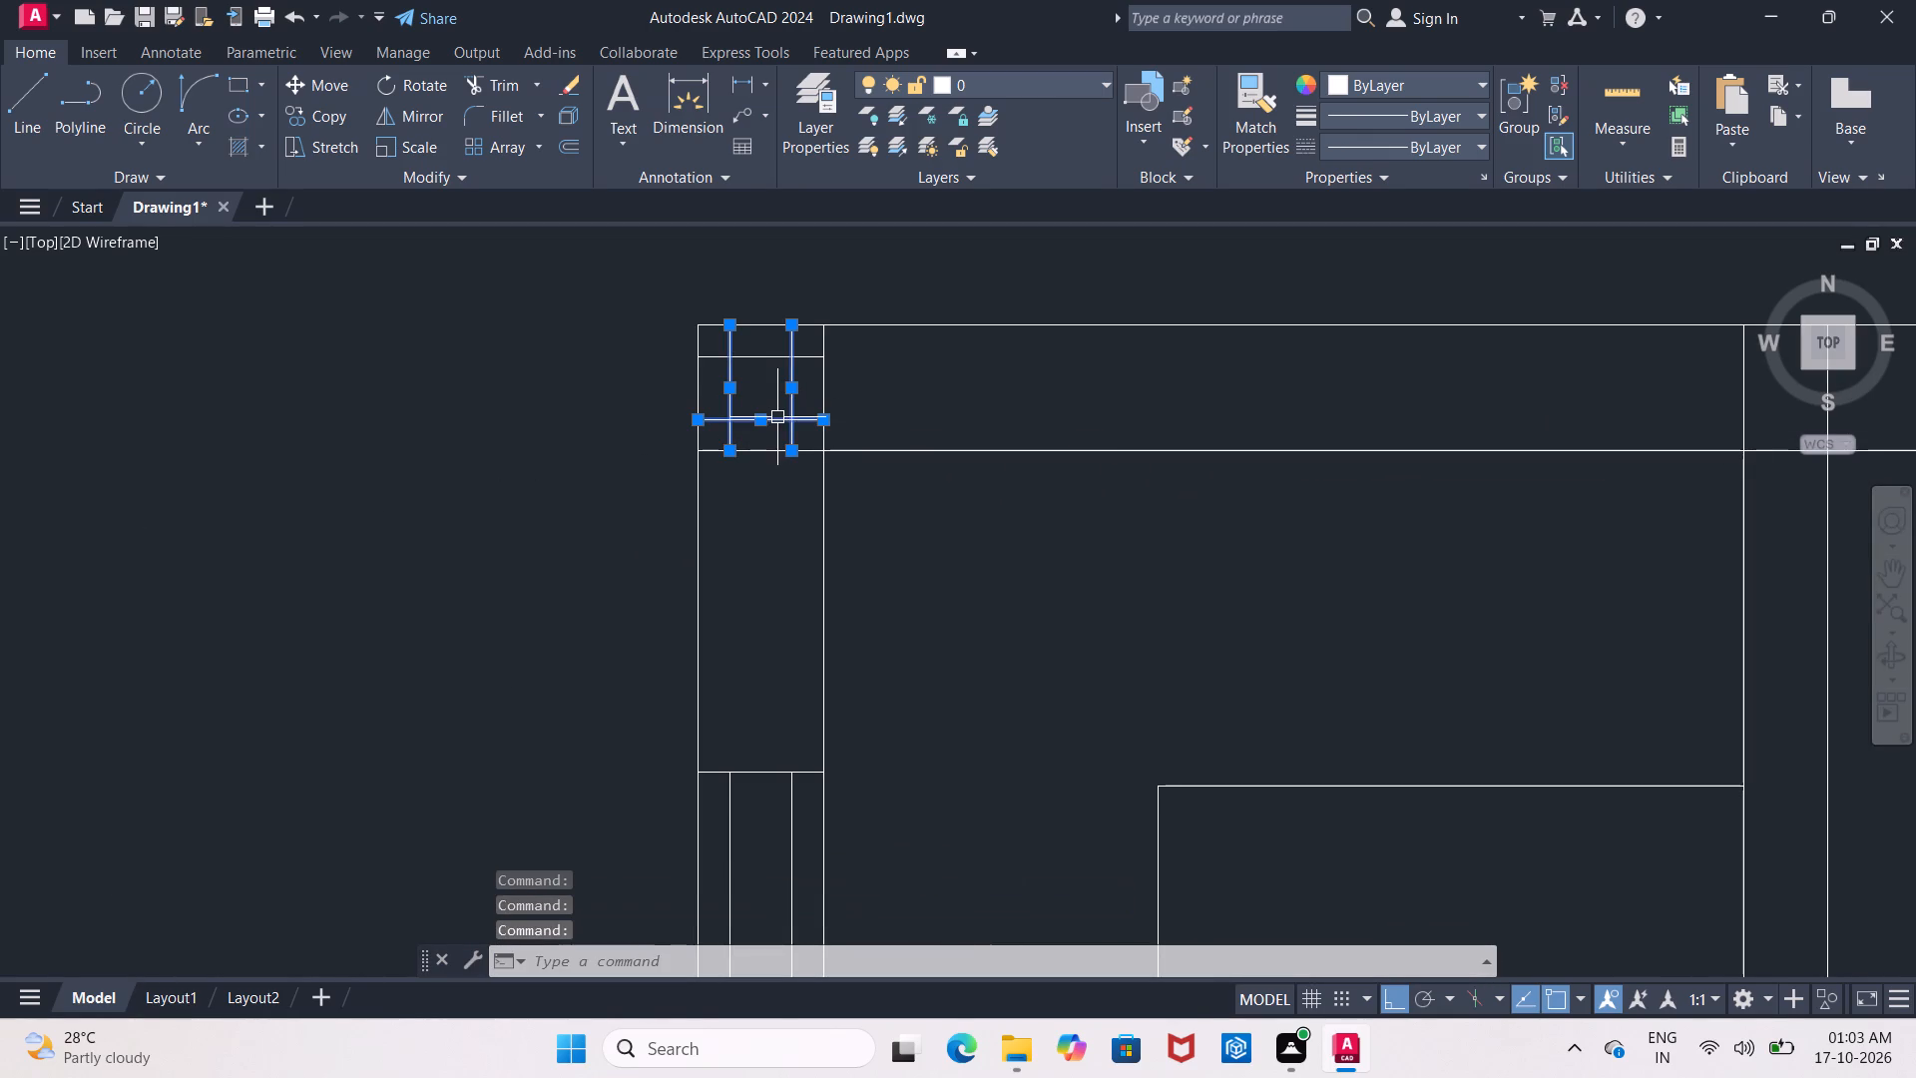
left_click(772, 360)
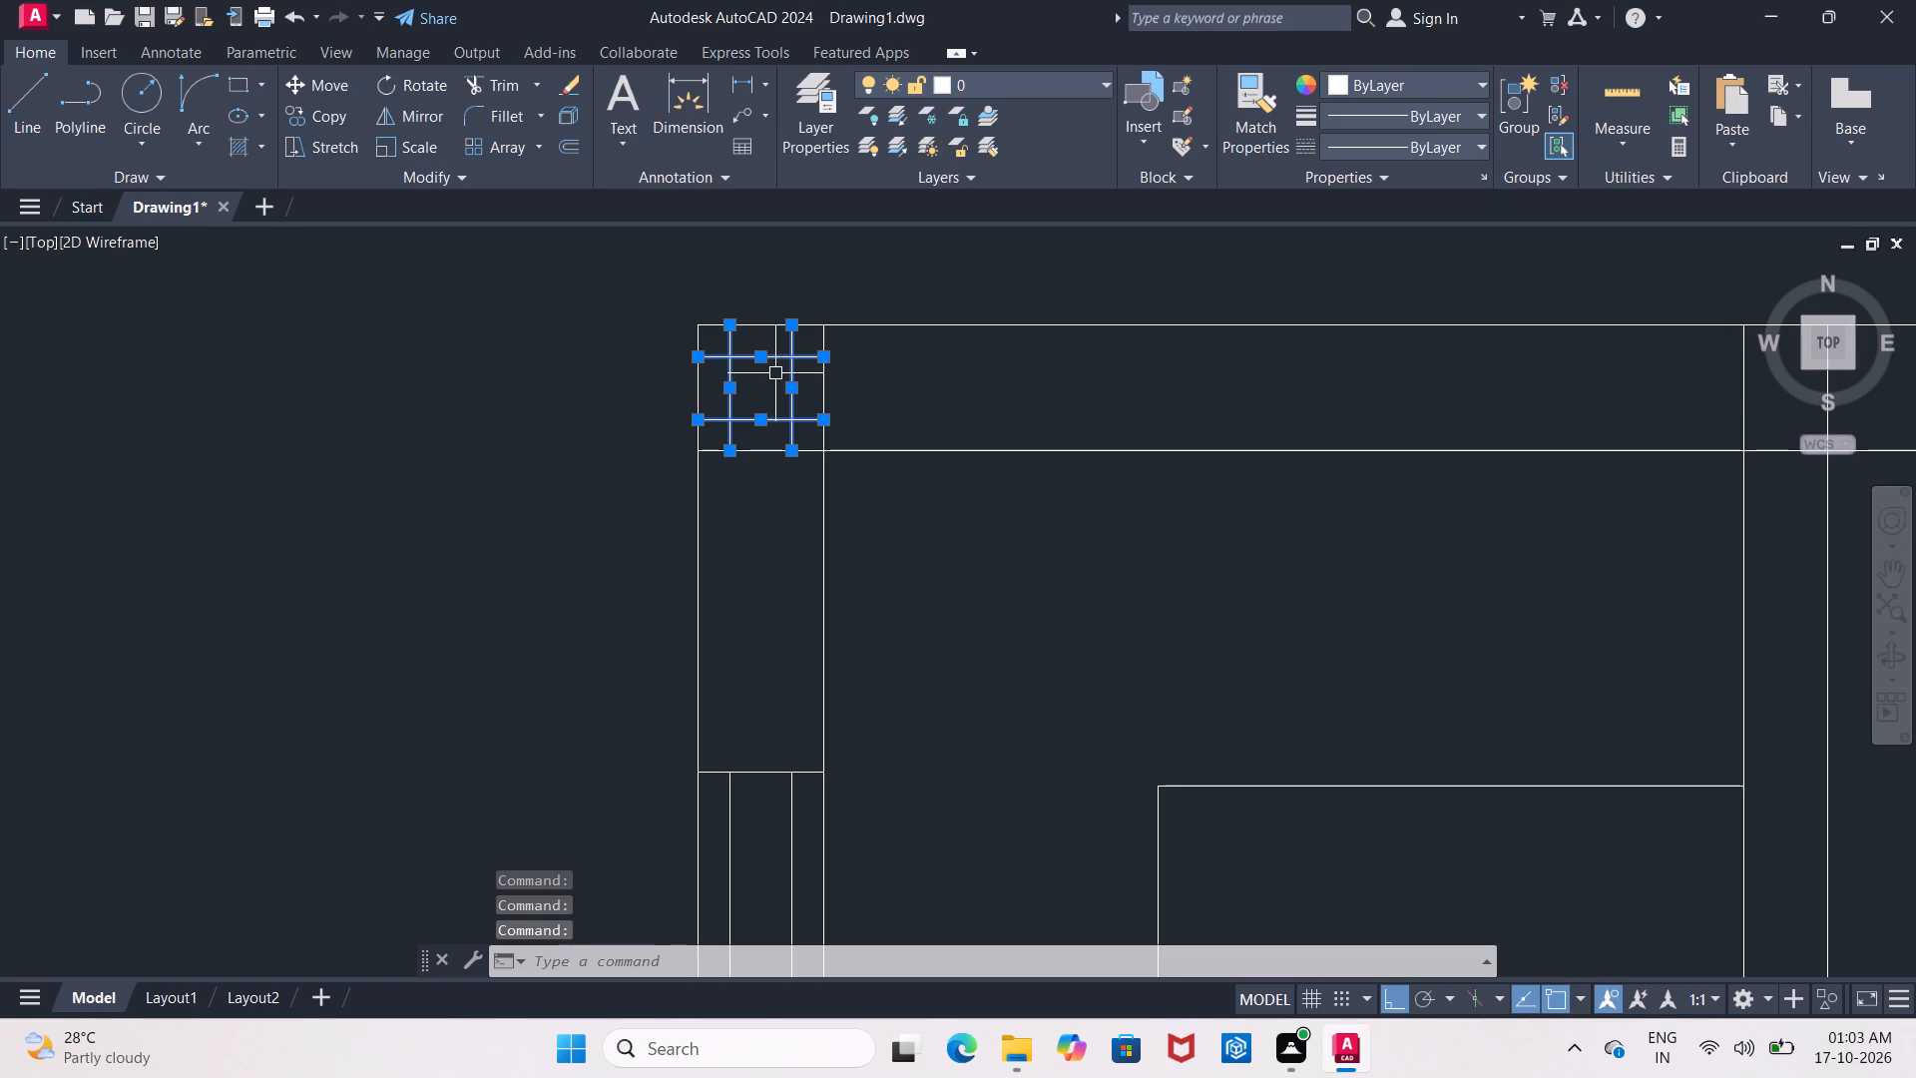
key("Delete")
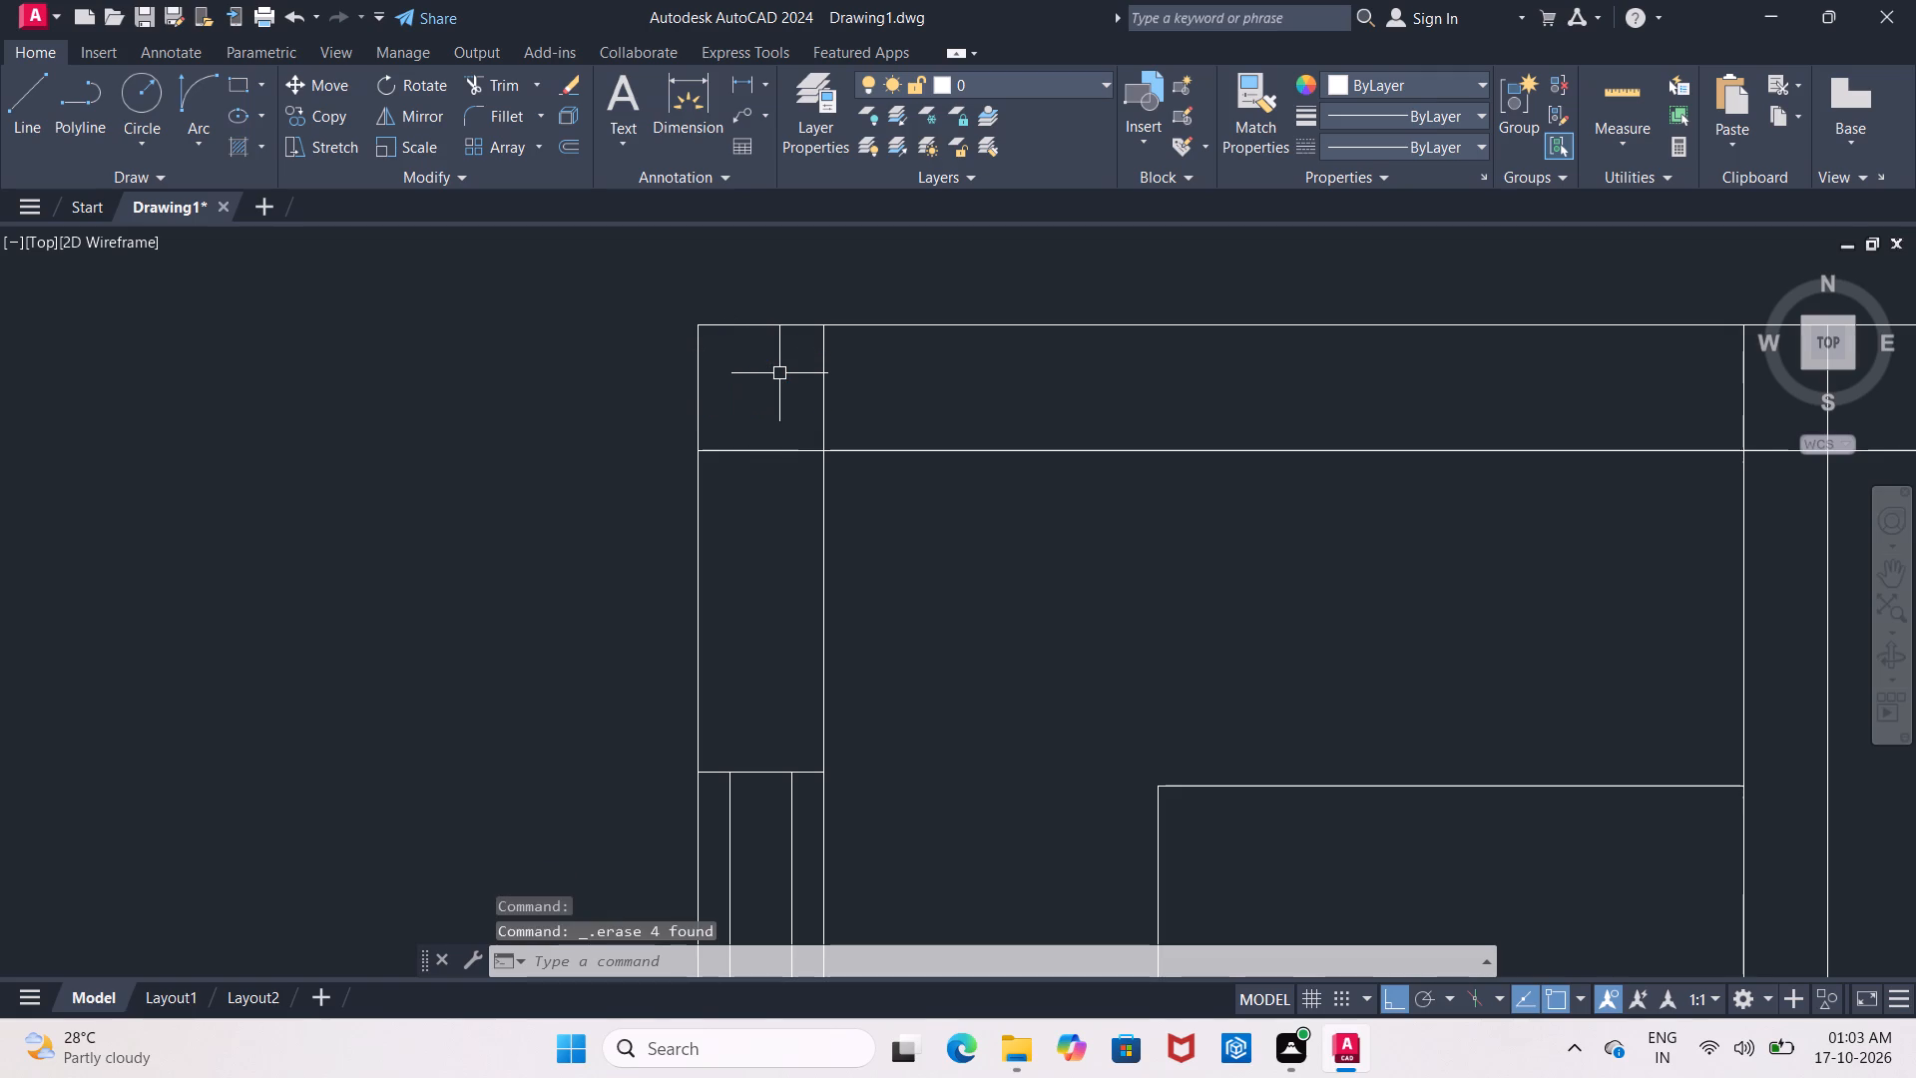
Trim the crossing lines where the interior wall above the small right-hand room meets the right exterior wall.
scroll(779, 373, "down", 2)
scroll(986, 449, "down", 1)
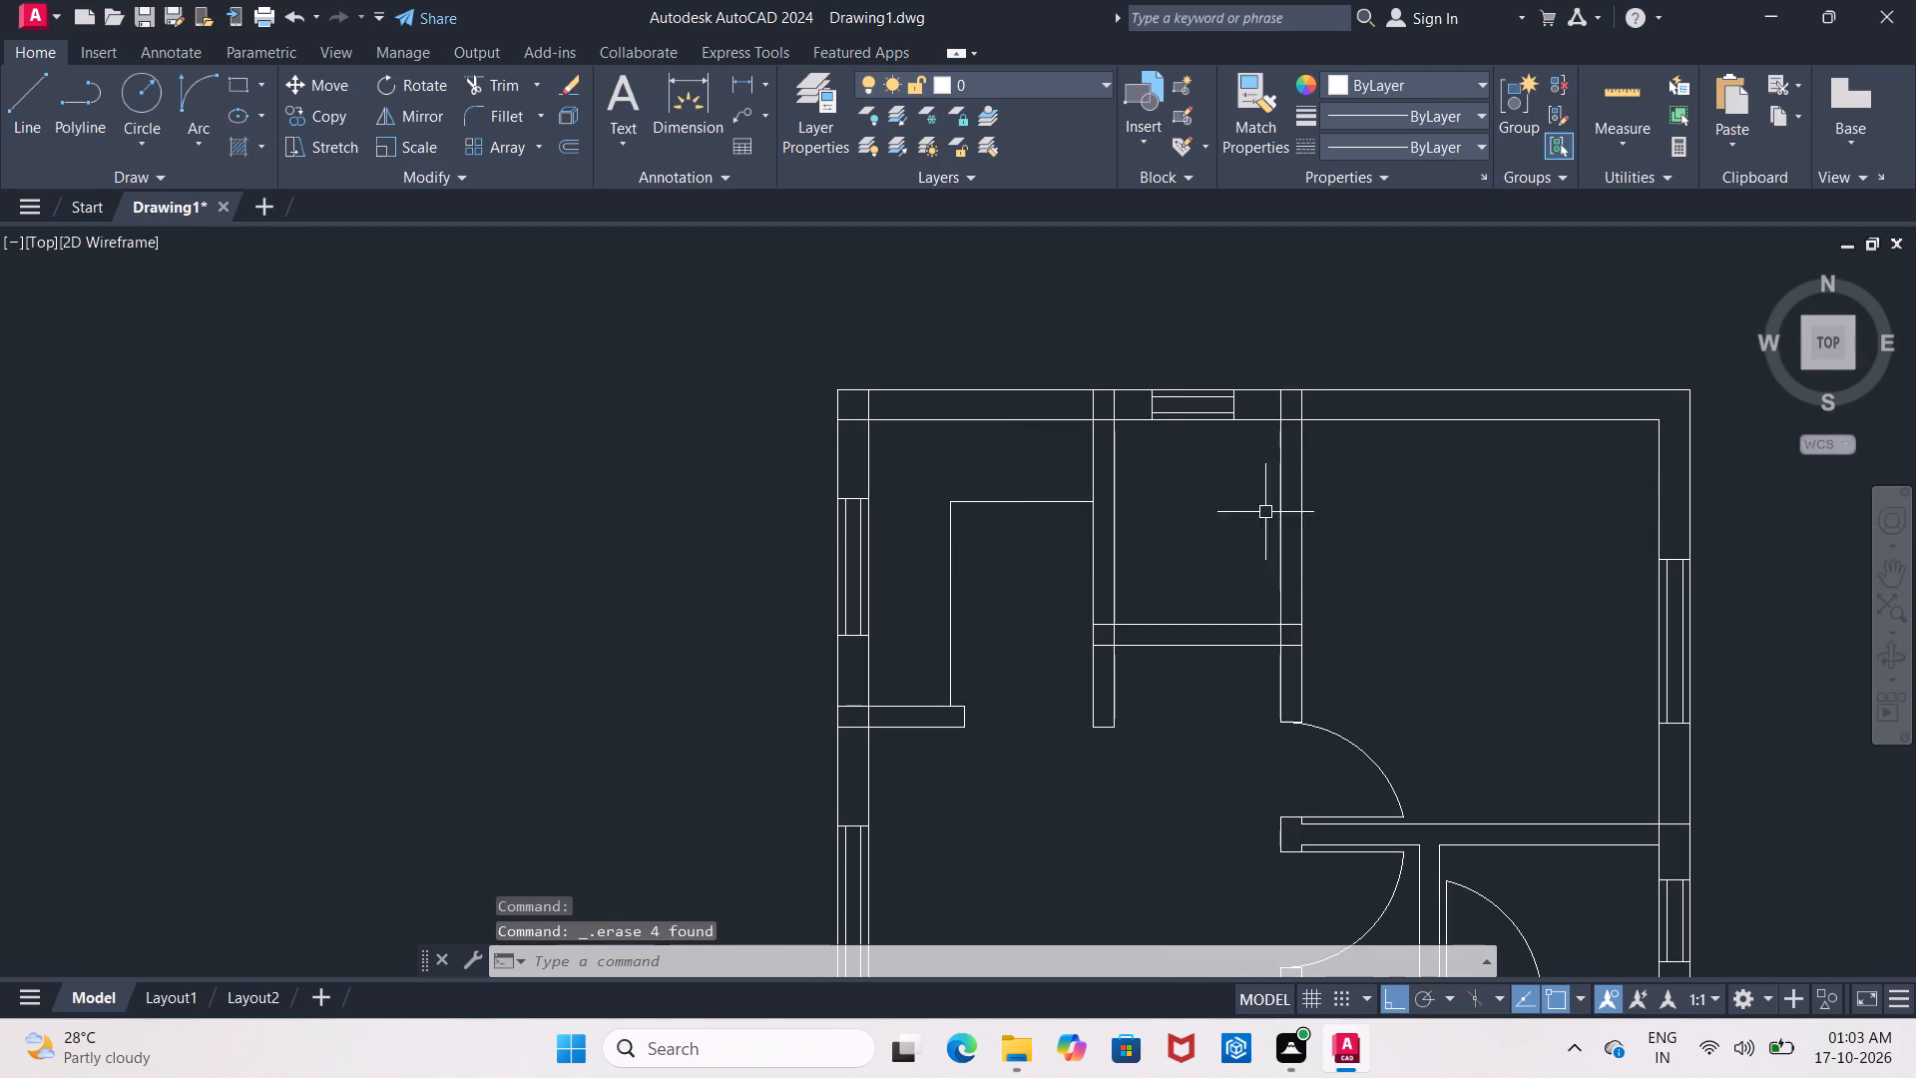
middle_click_drag(1402, 553, 897, 335)
scroll(928, 455, "down", 1)
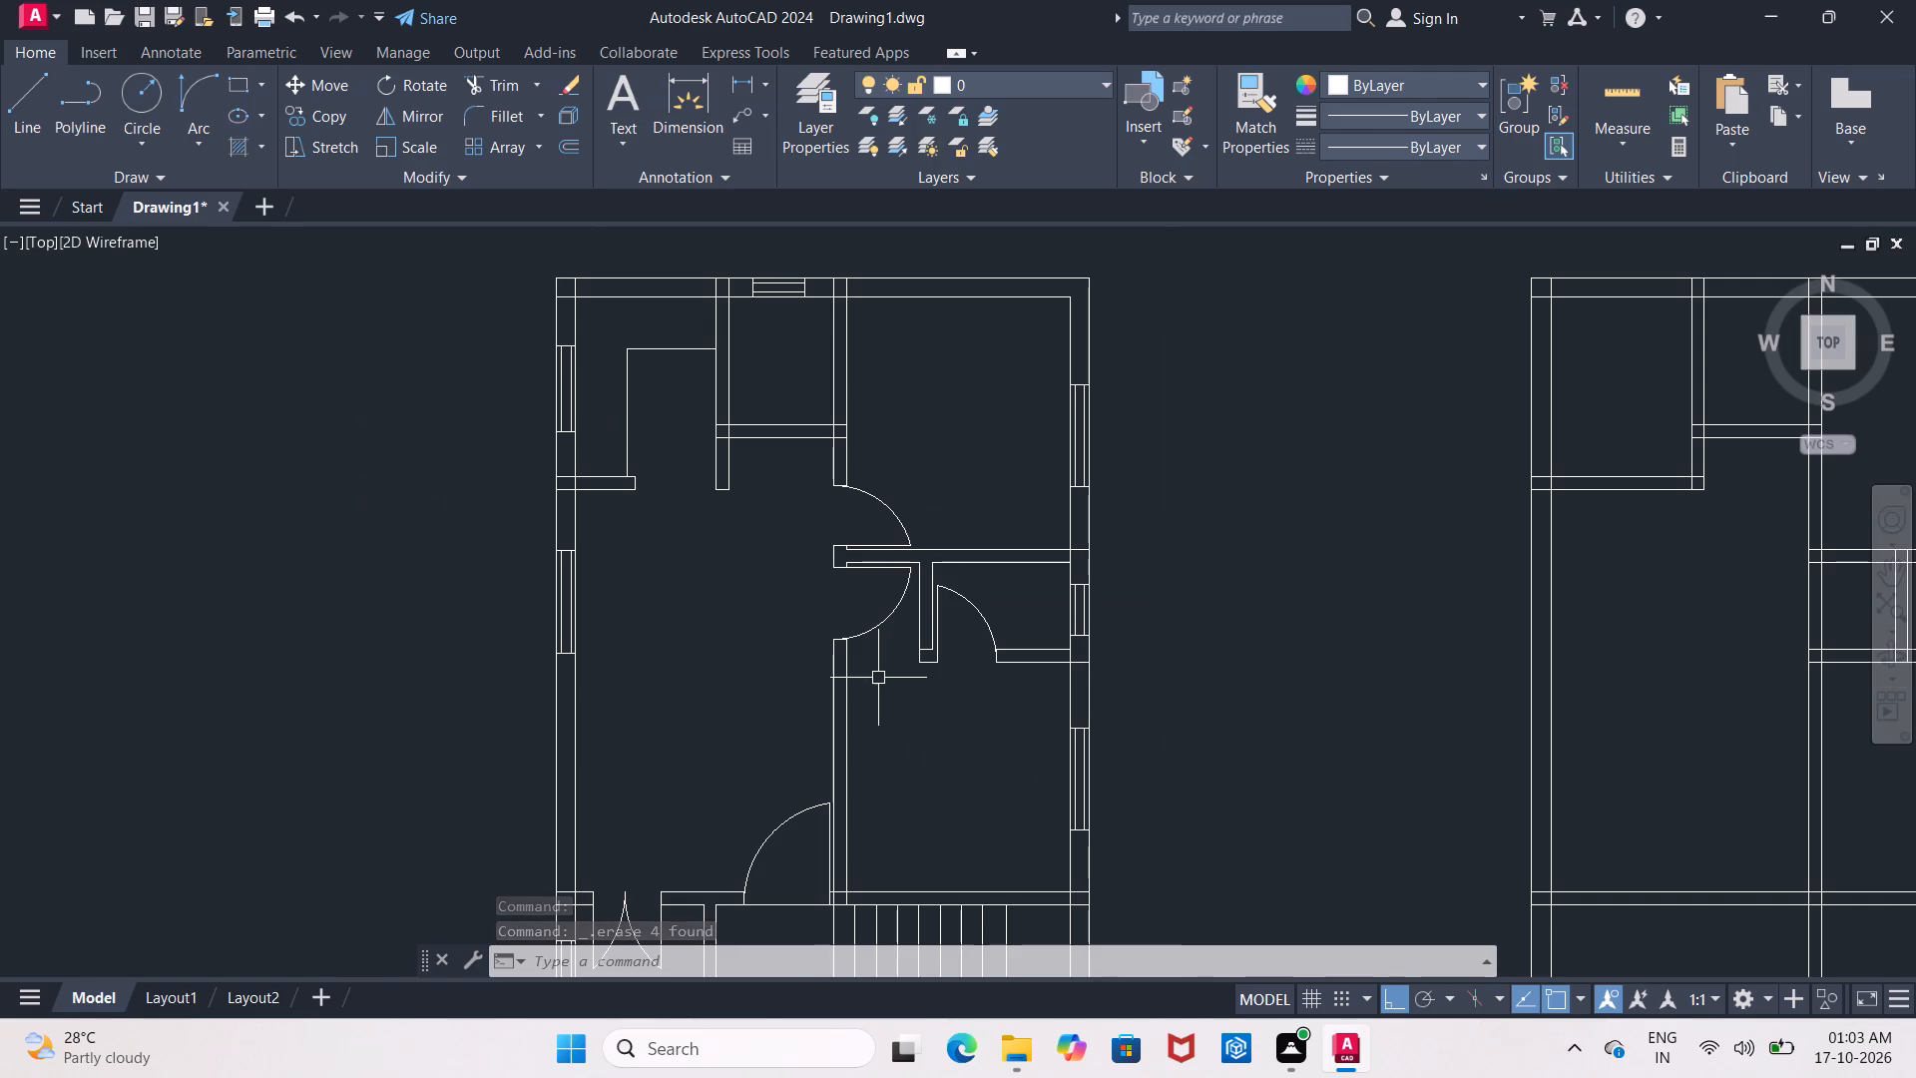
middle_click_drag(879, 679, 687, 581)
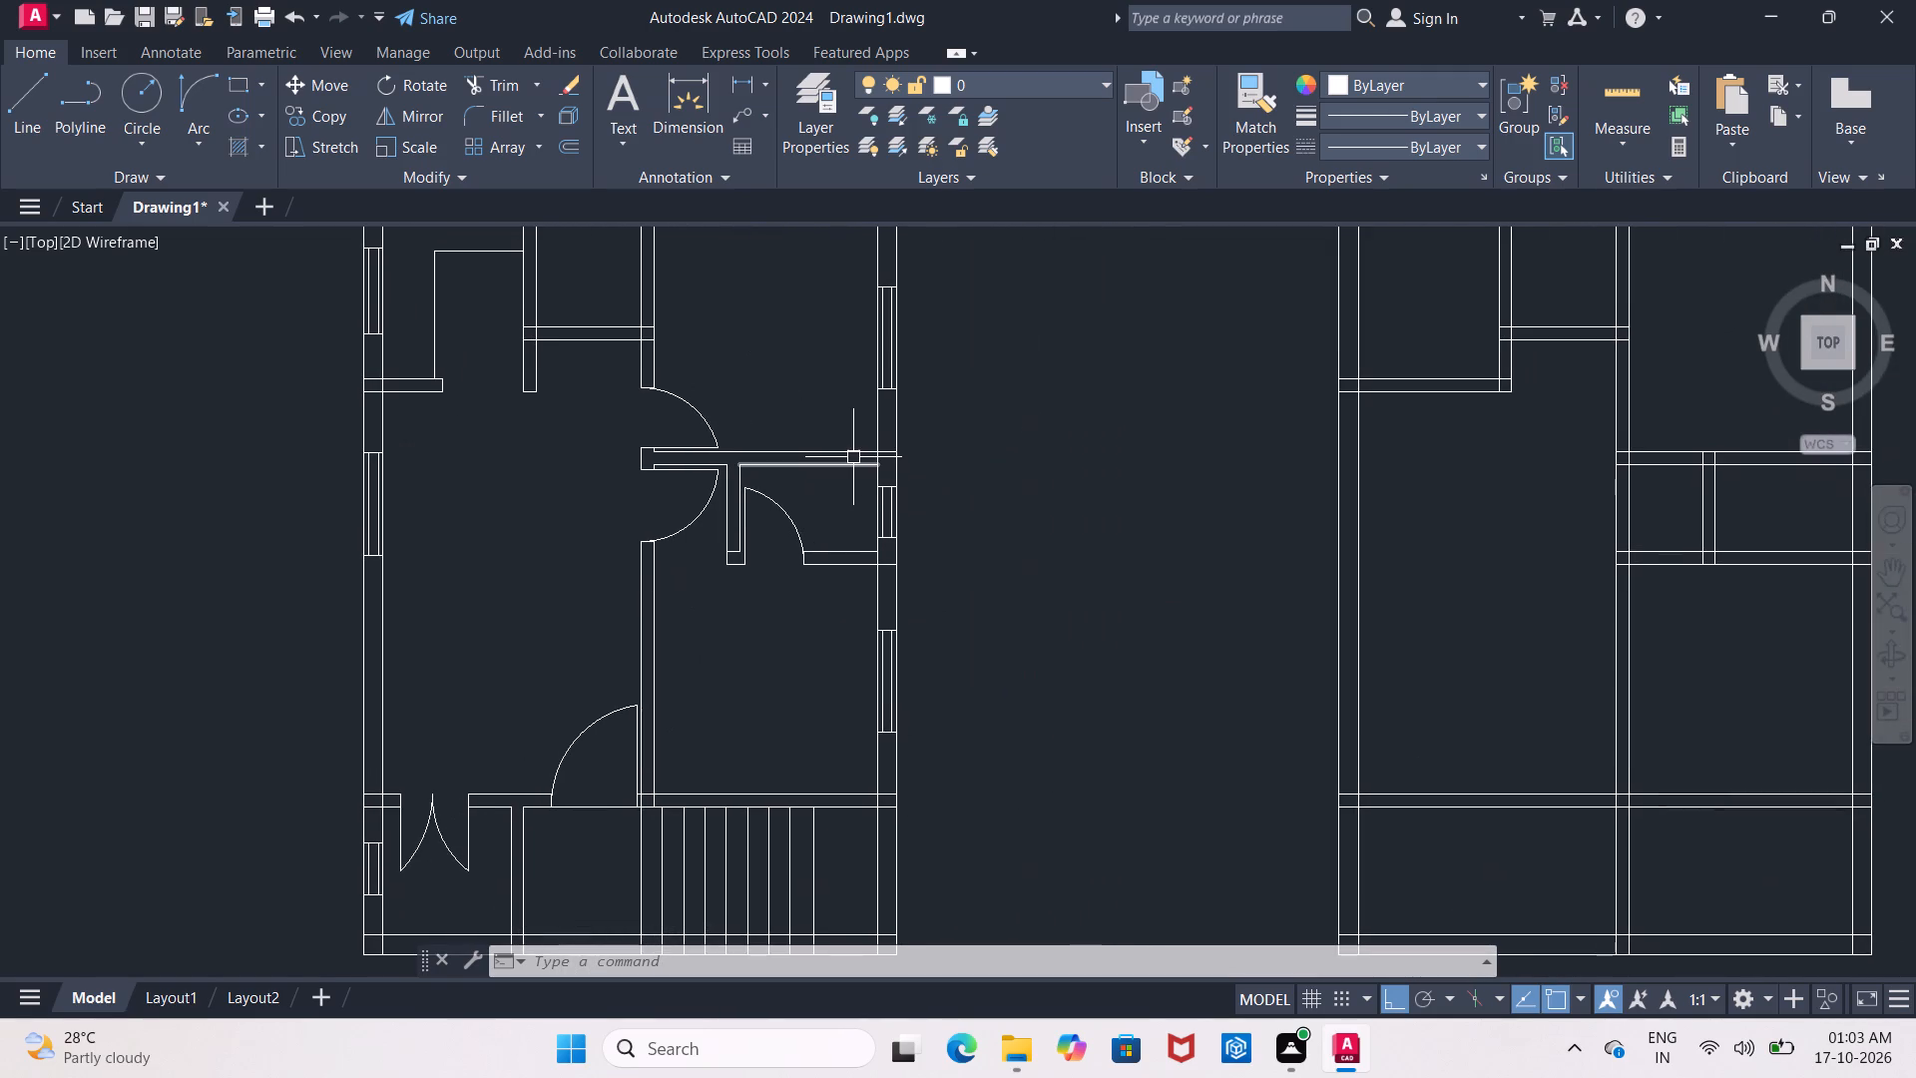
scroll(898, 487, "up", 1)
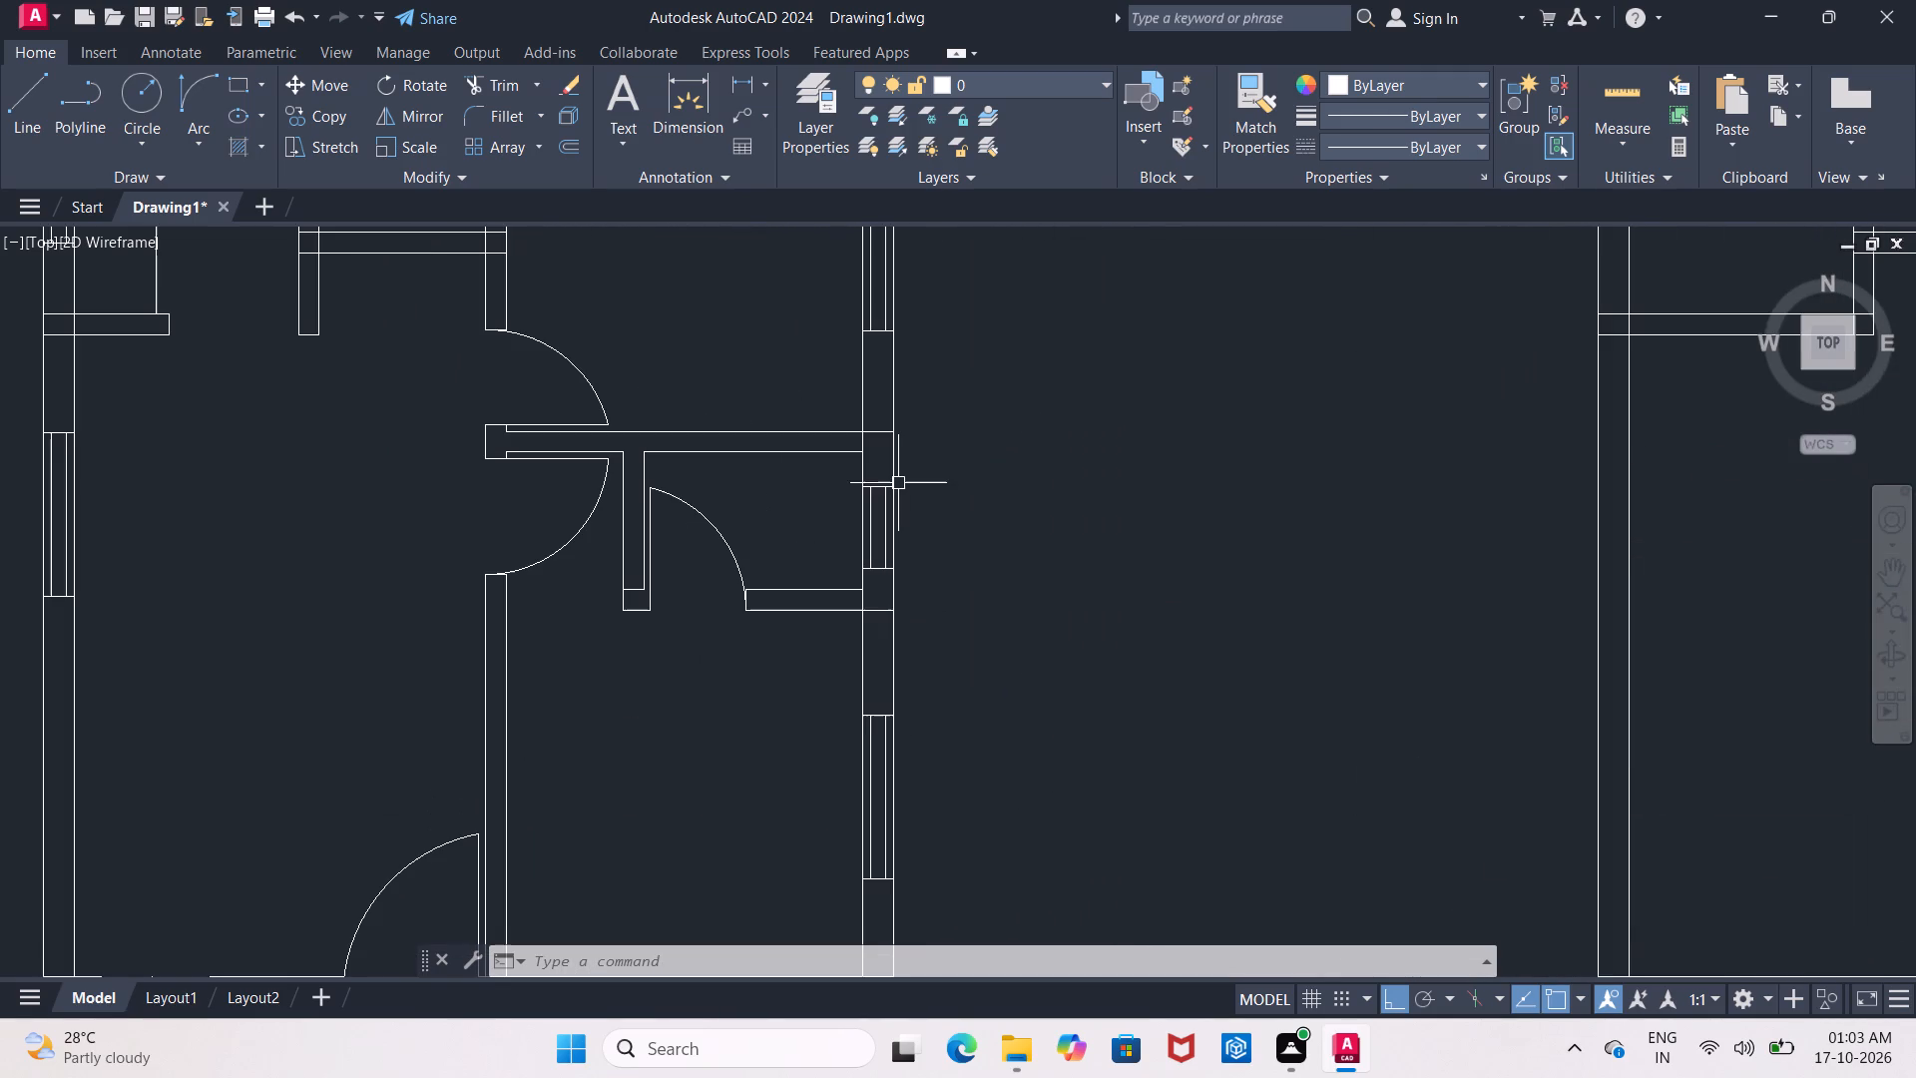
scroll(898, 466, "down", 1)
scroll(898, 466, "up", 1)
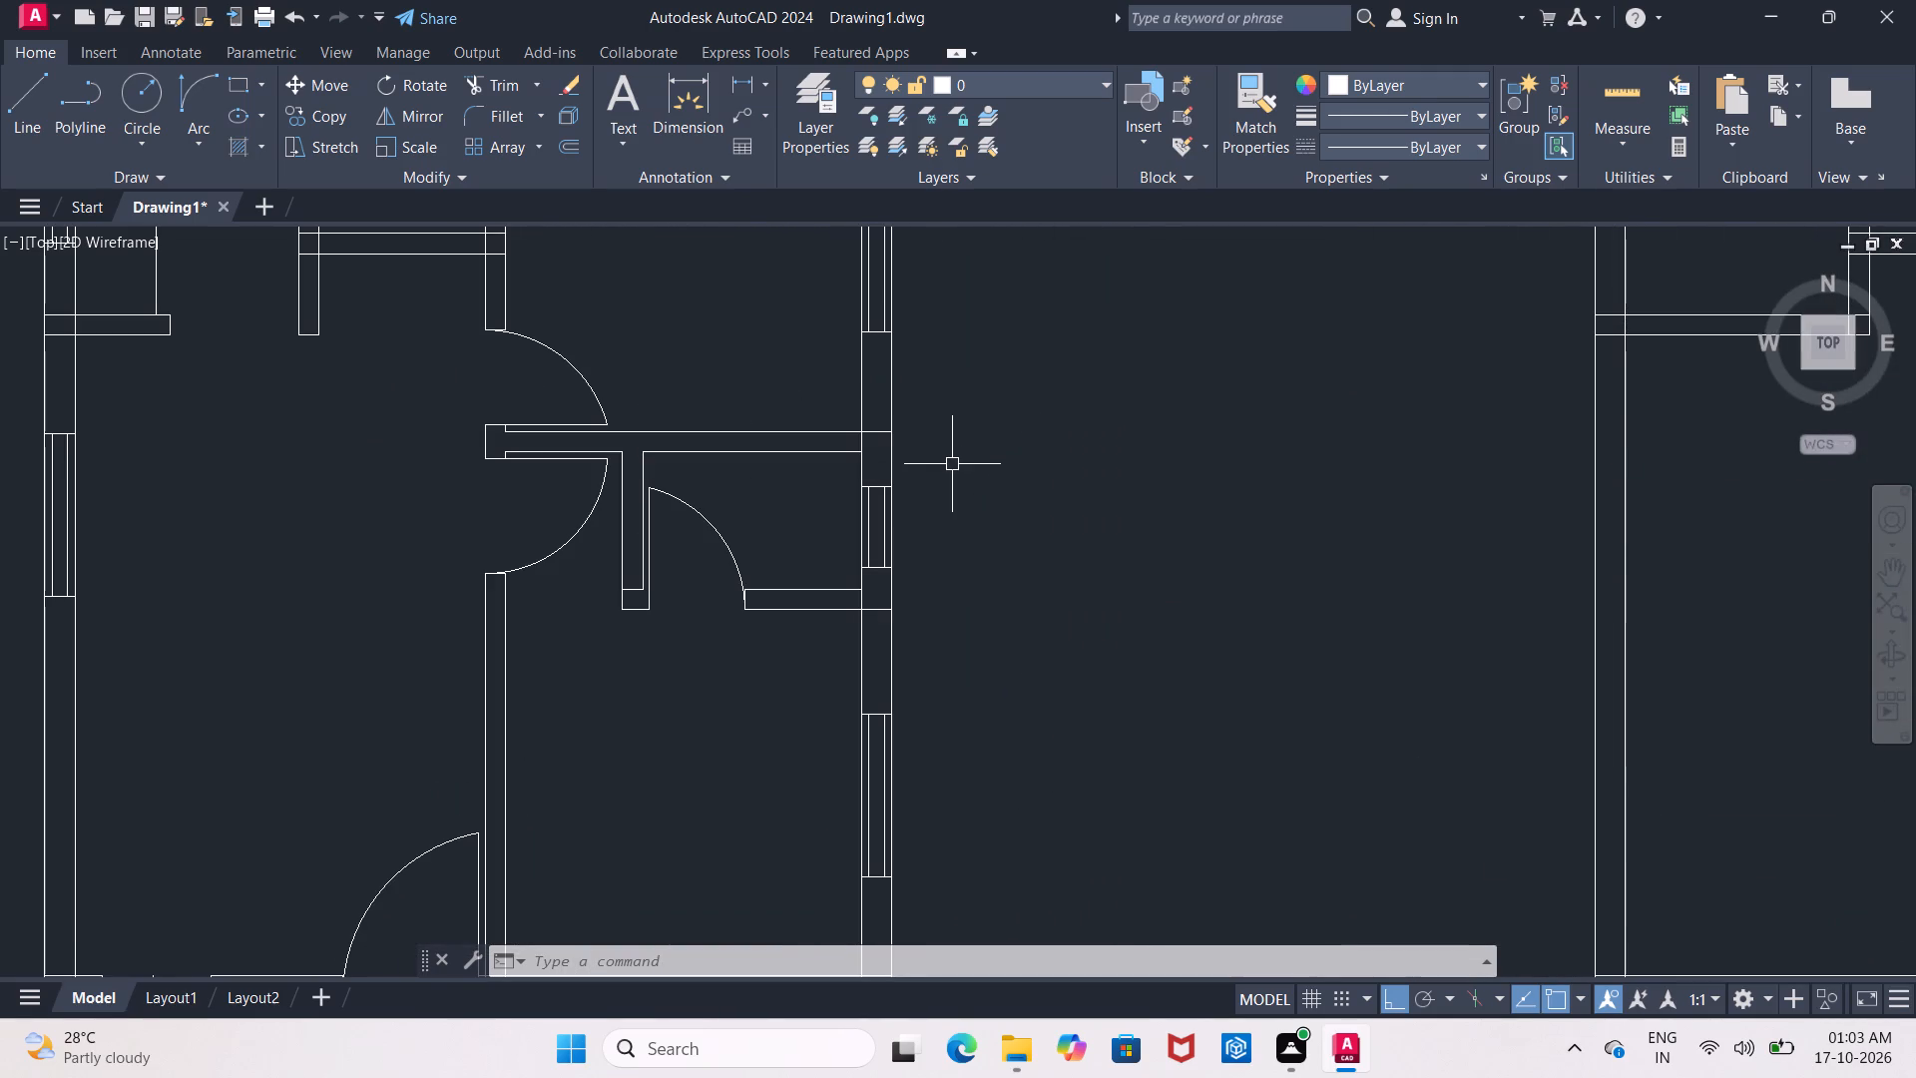
key("Escape")
type("tr")
key("Return")
key("Return")
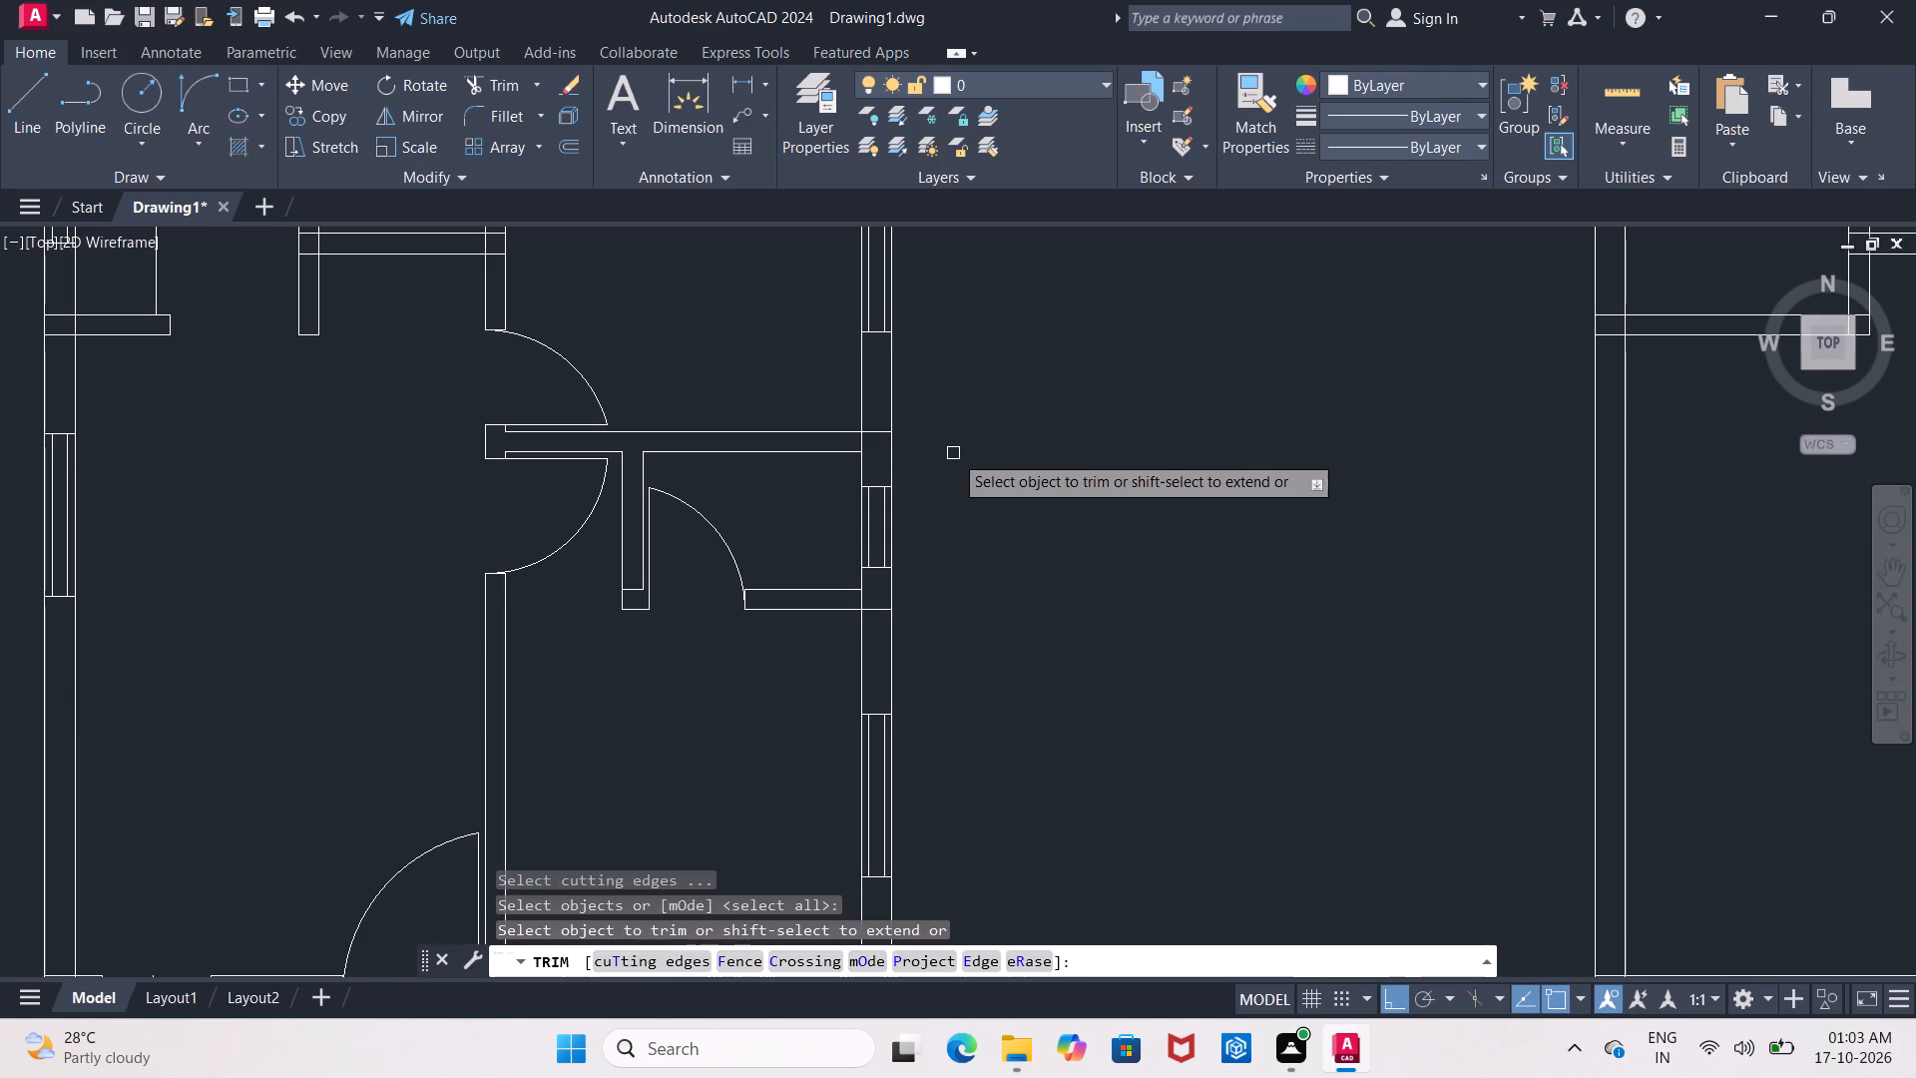
scroll(953, 453, "down", 3)
middle_click_drag(1034, 514, 986, 507)
scroll(876, 440, "up", 2)
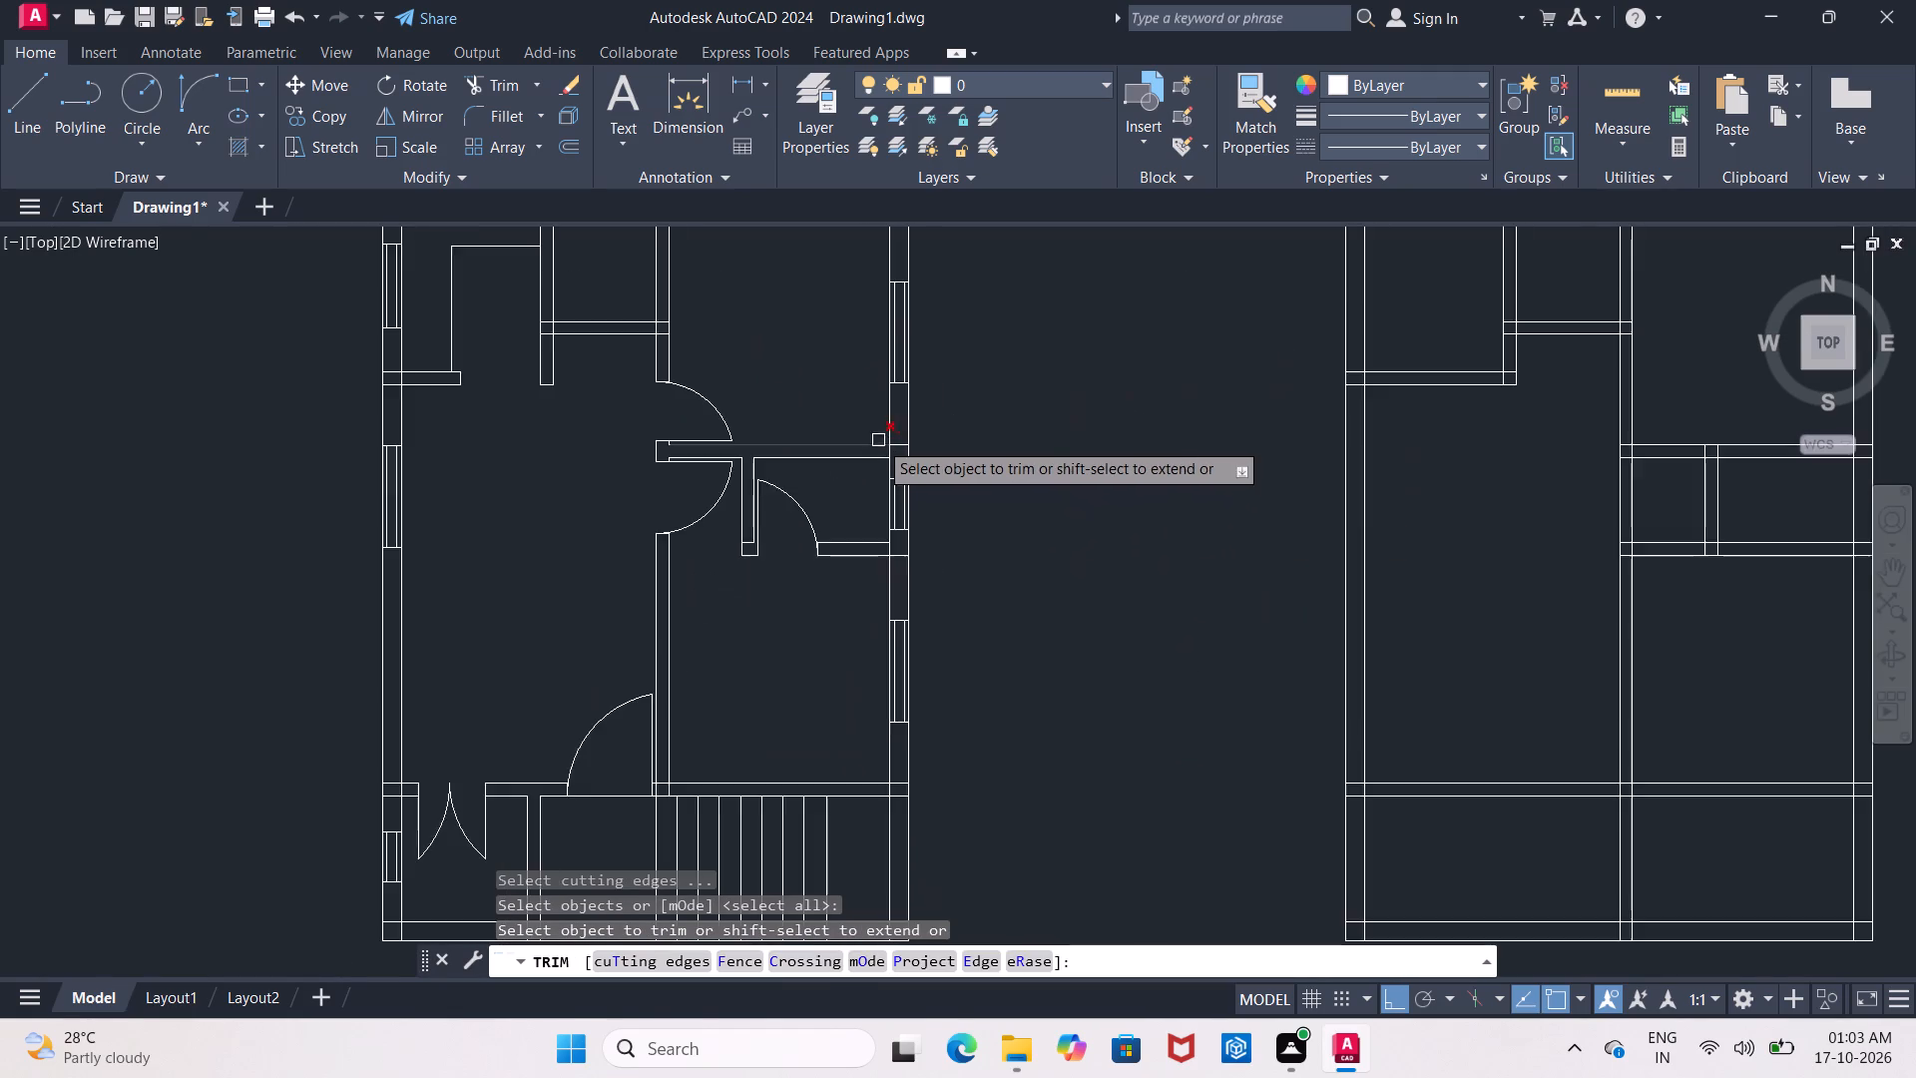
scroll(880, 441, "up", 2)
left_click(892, 461)
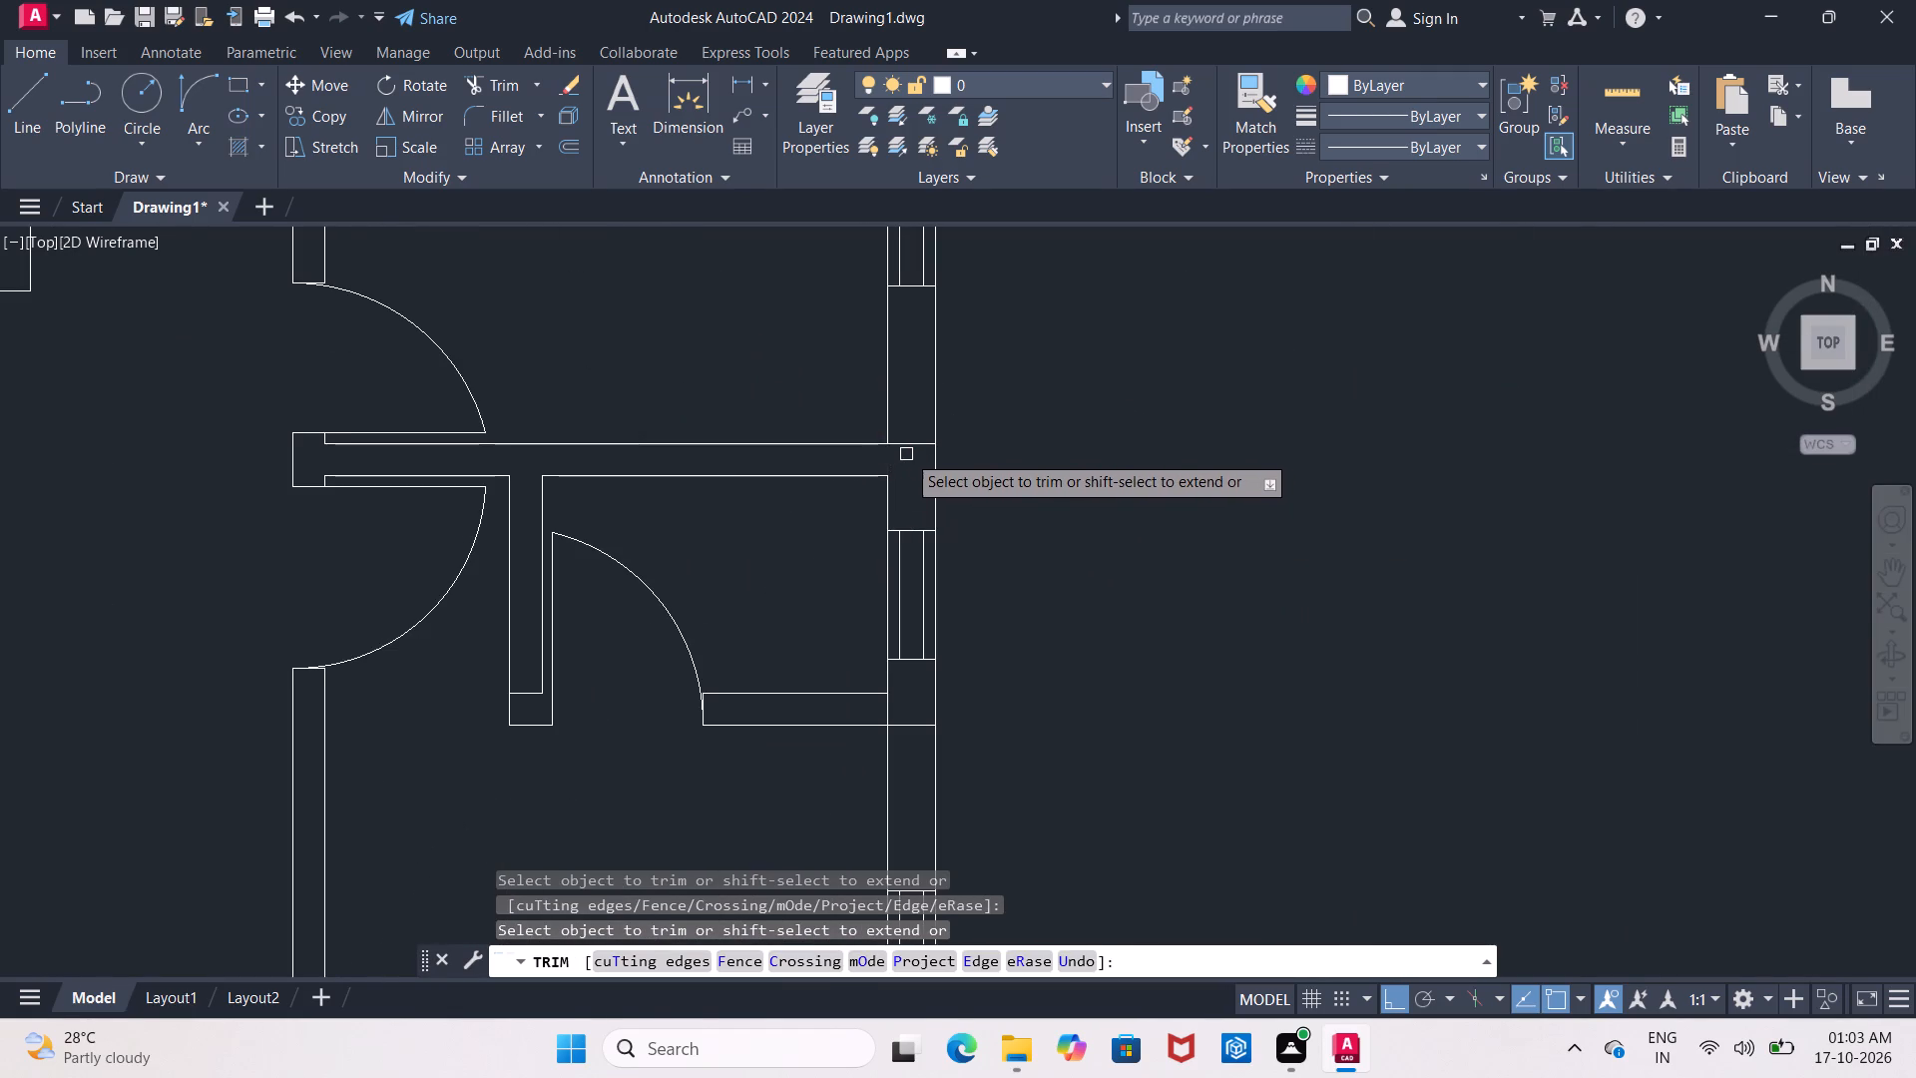
left_click(913, 438)
Trim the crossing lines where the small right-hand room's lower wall meets the right exterior wall.
scroll(917, 445, "down", 3)
scroll(922, 554, "up", 3)
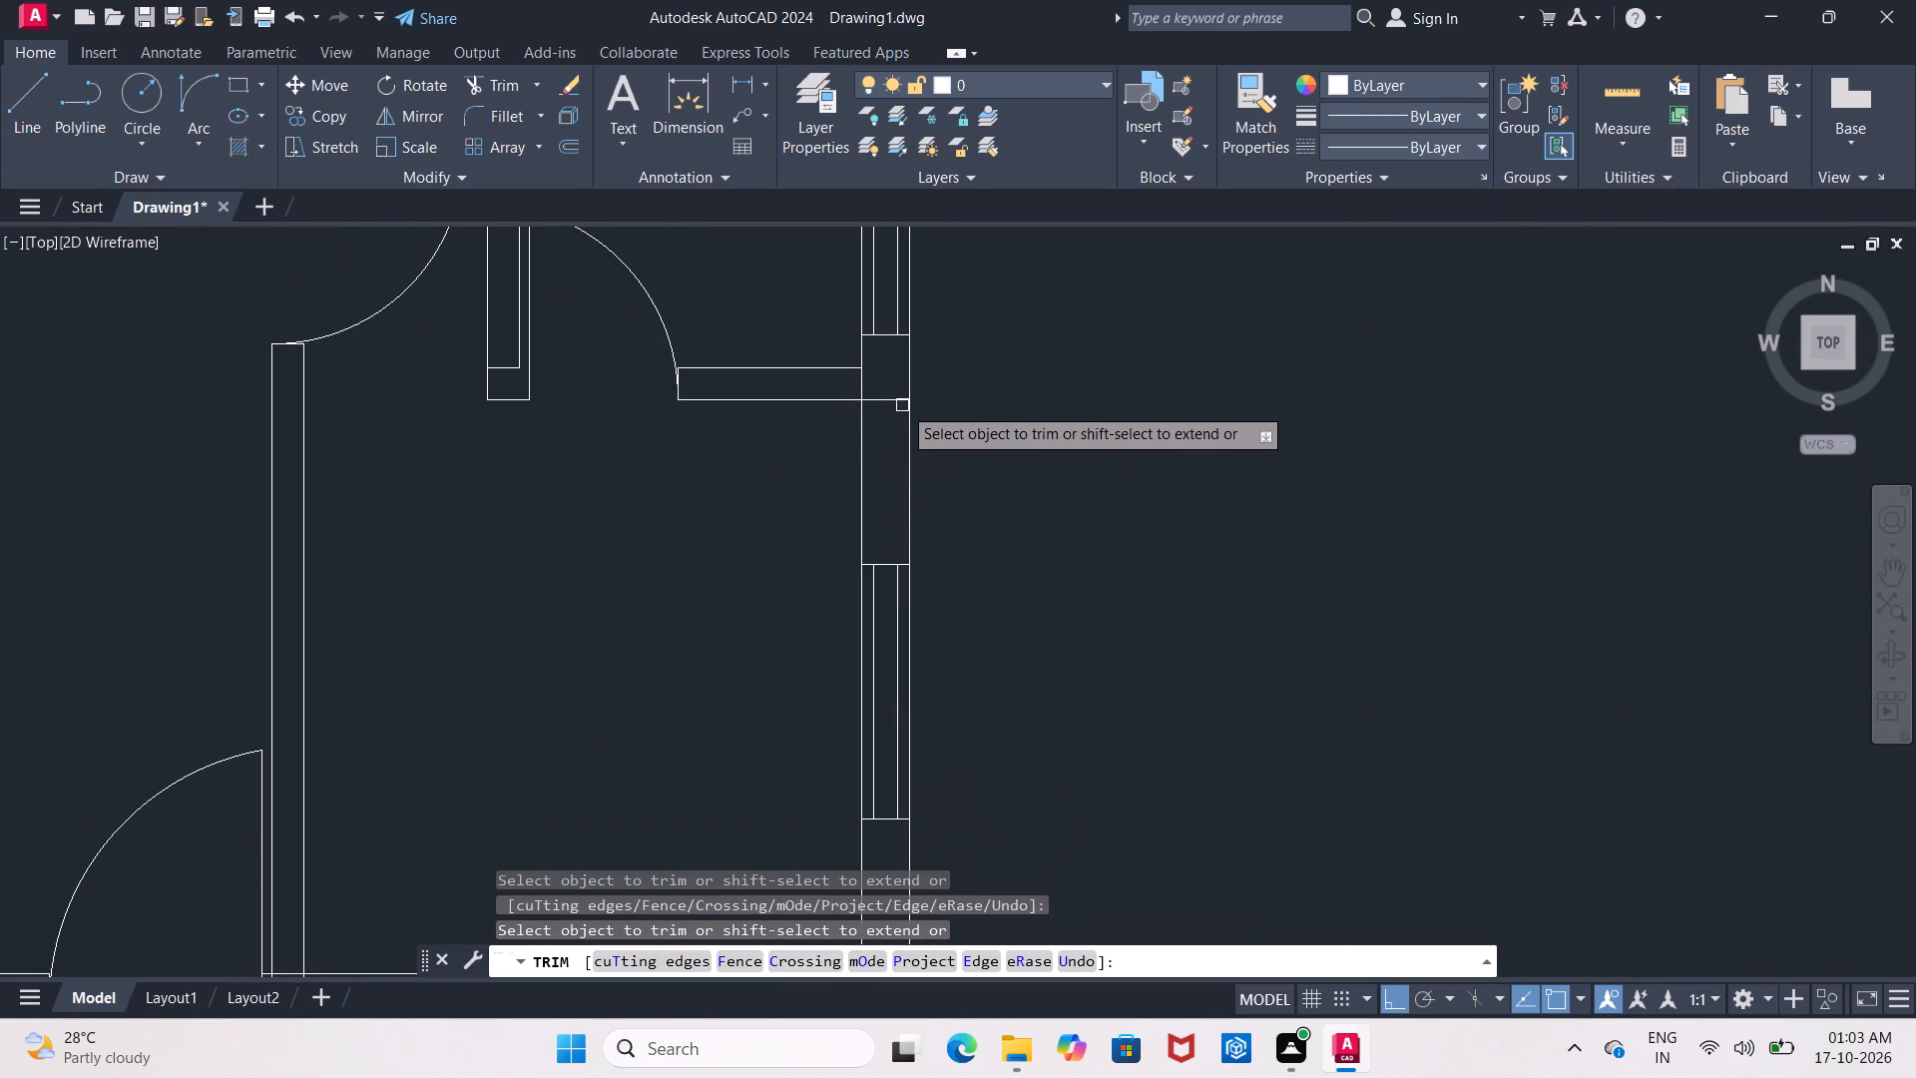
left_click(893, 401)
left_click(864, 385)
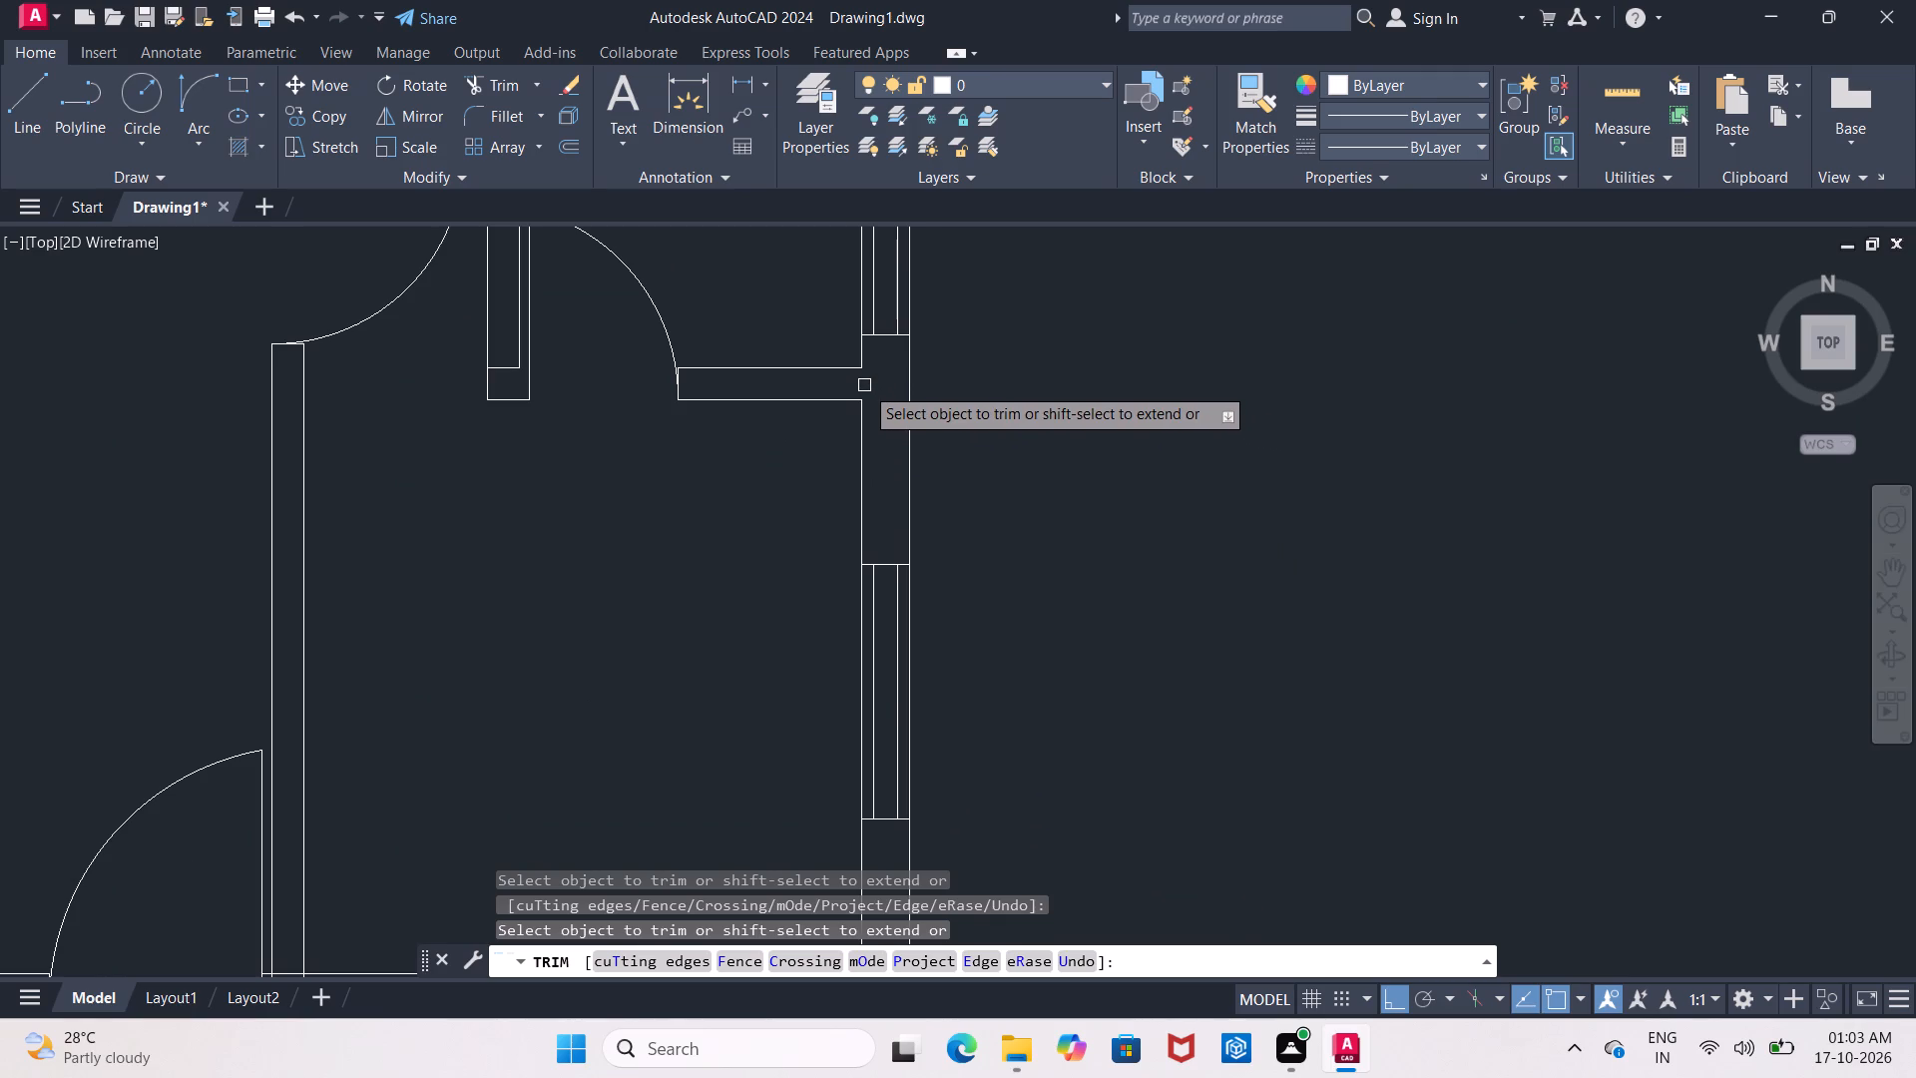
Trim the crossing lines where the wall above the staircase meets the right exterior wall.
scroll(922, 371, "down", 3)
scroll(904, 530, "up", 4)
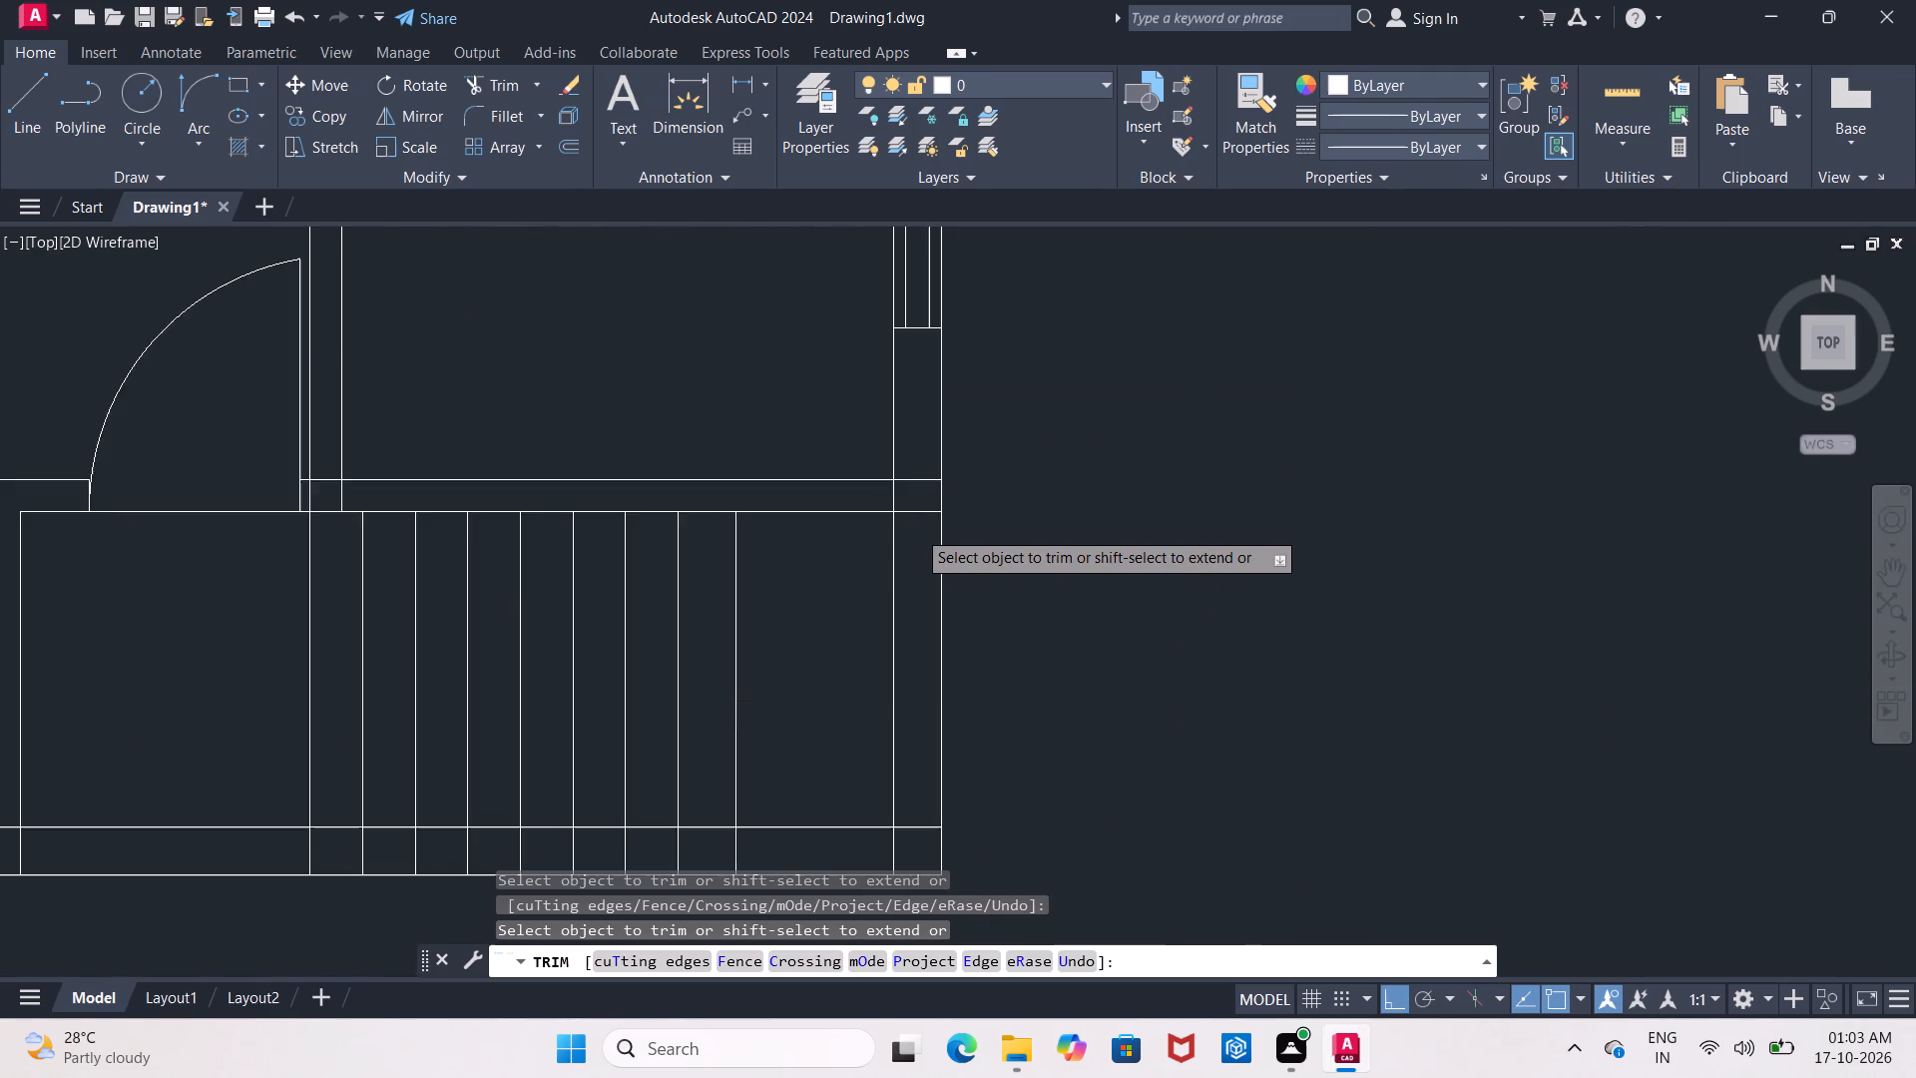
left_click(920, 502)
left_click(920, 448)
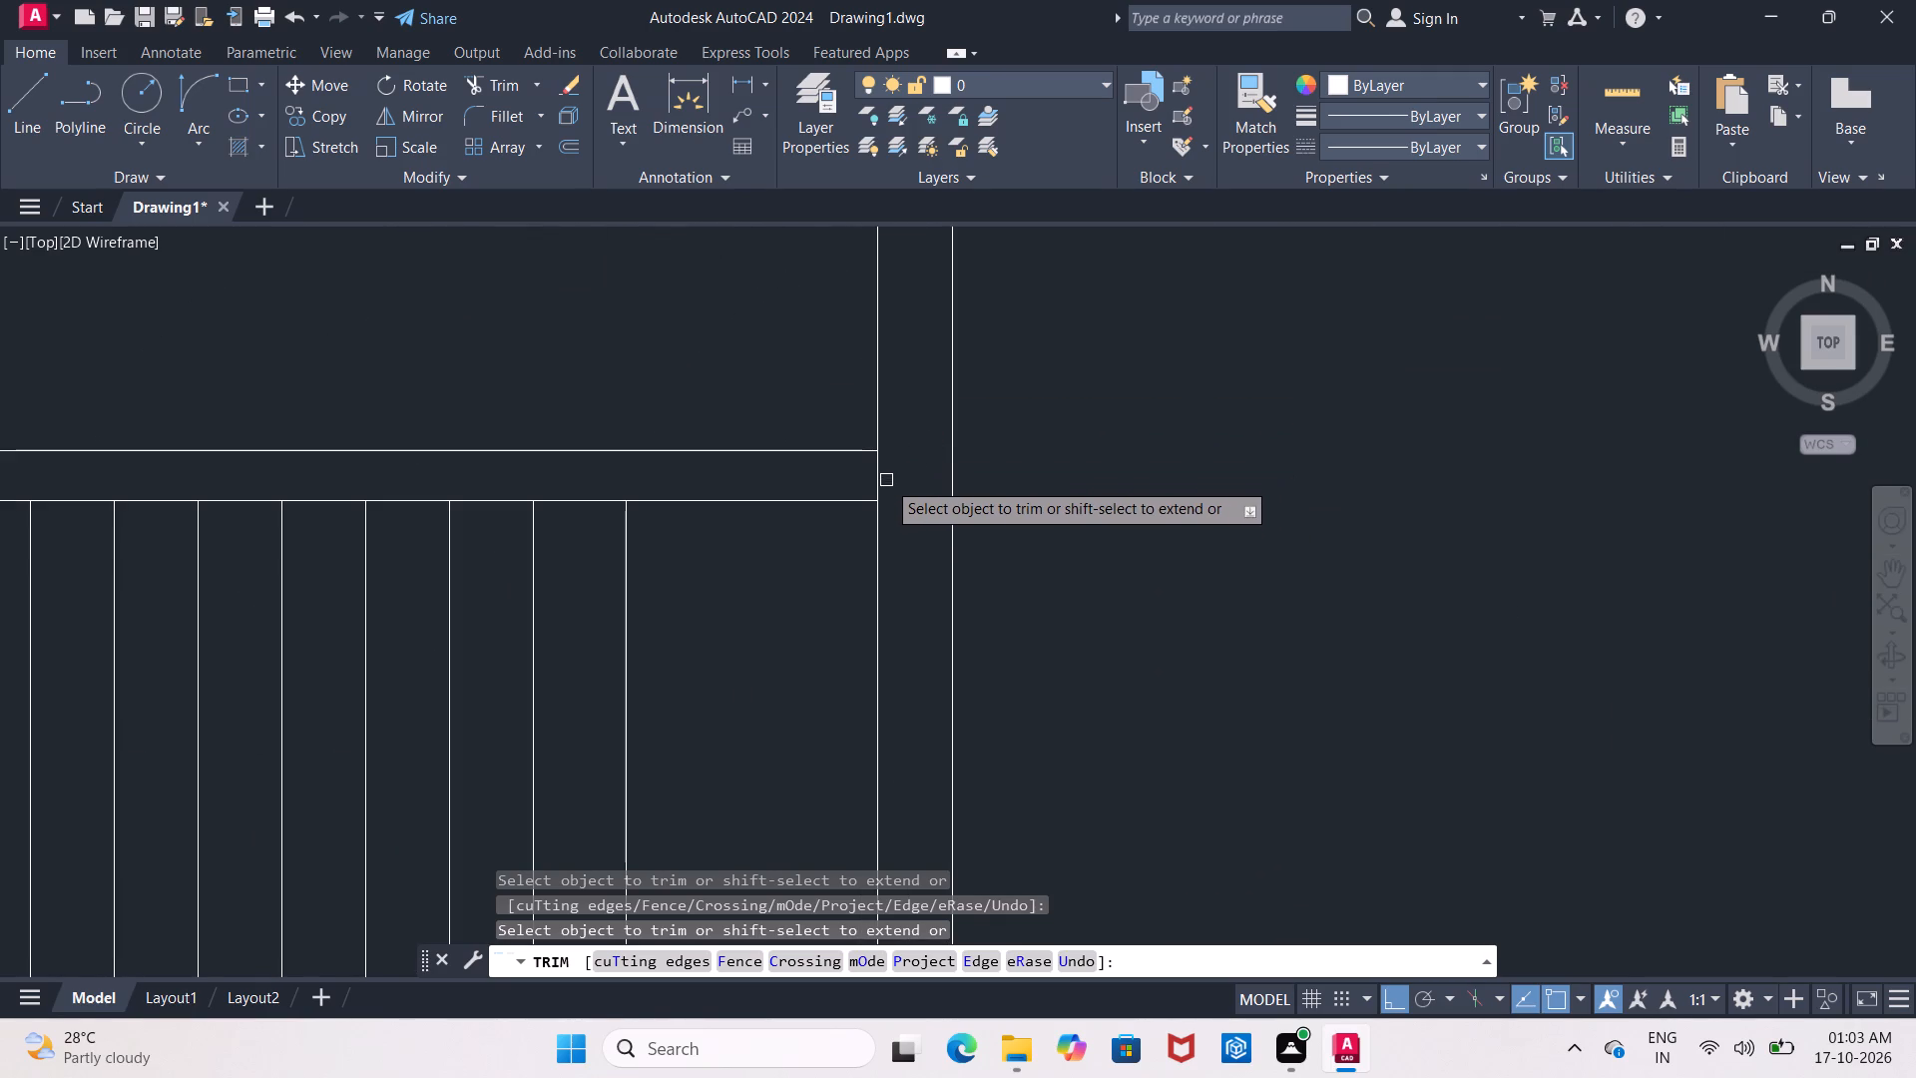
left_click(877, 478)
Trim the crossing inner wall lines at the bottom-right exterior corner beside the staircase.
scroll(877, 478, "down", 4)
scroll(880, 601, "up", 3)
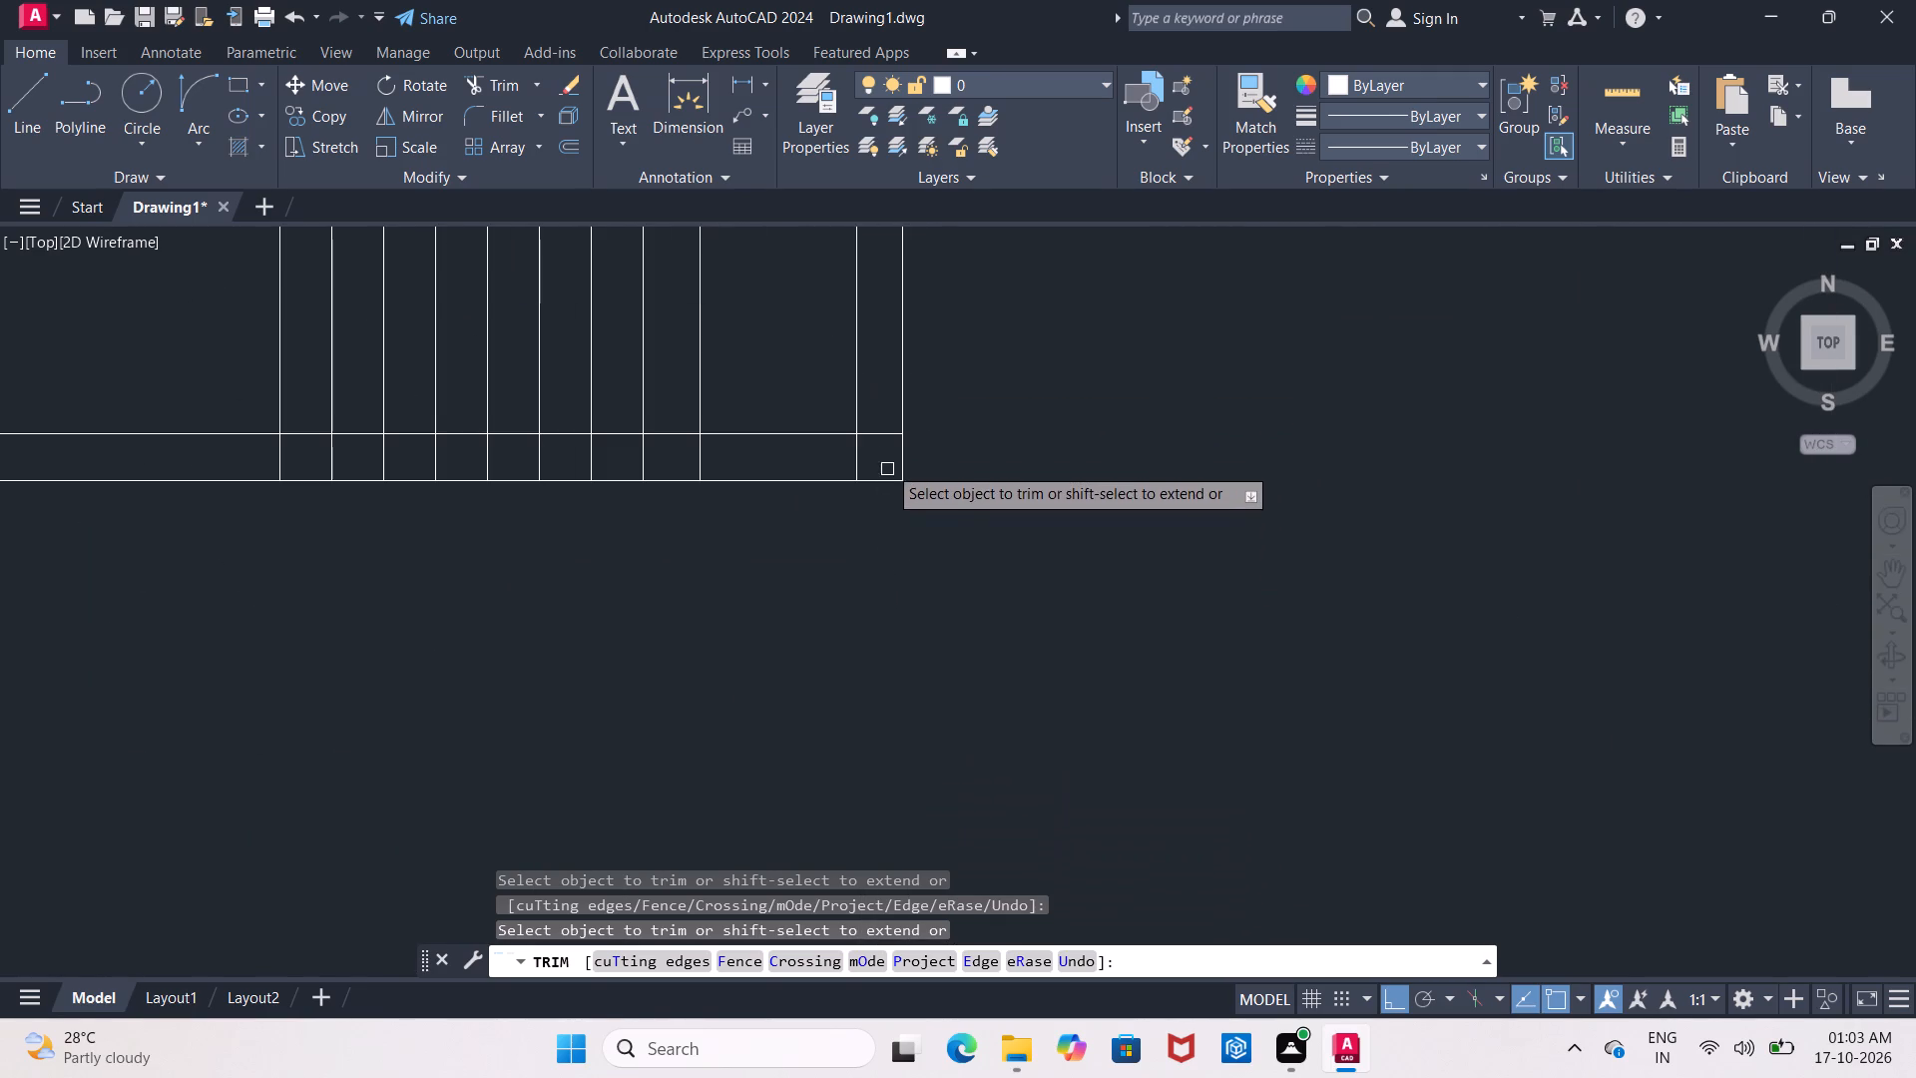
left_click(886, 437)
left_click(853, 466)
Trim the crossing lines where the interior wall beside the double-door room meets the bottom exterior wall.
scroll(857, 466, "down", 2)
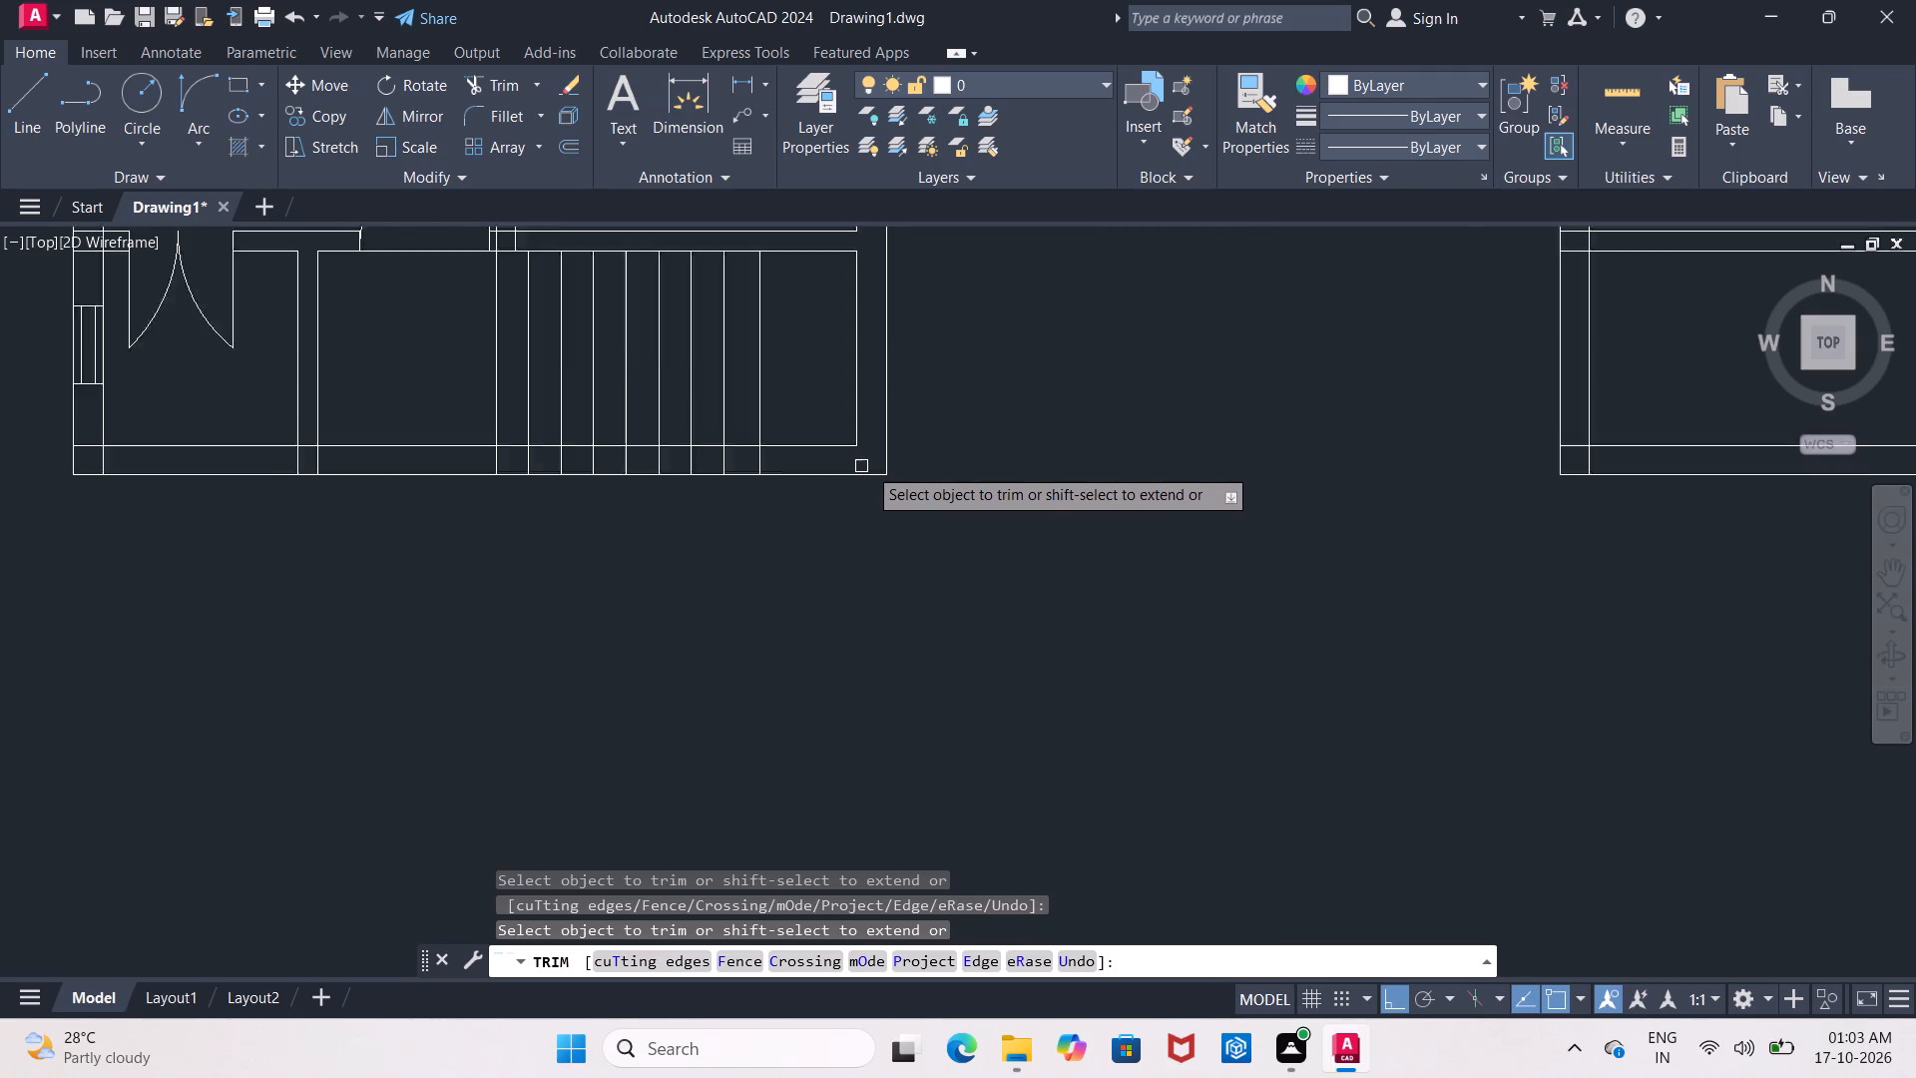
scroll(874, 466, "down", 1)
scroll(642, 466, "up", 3)
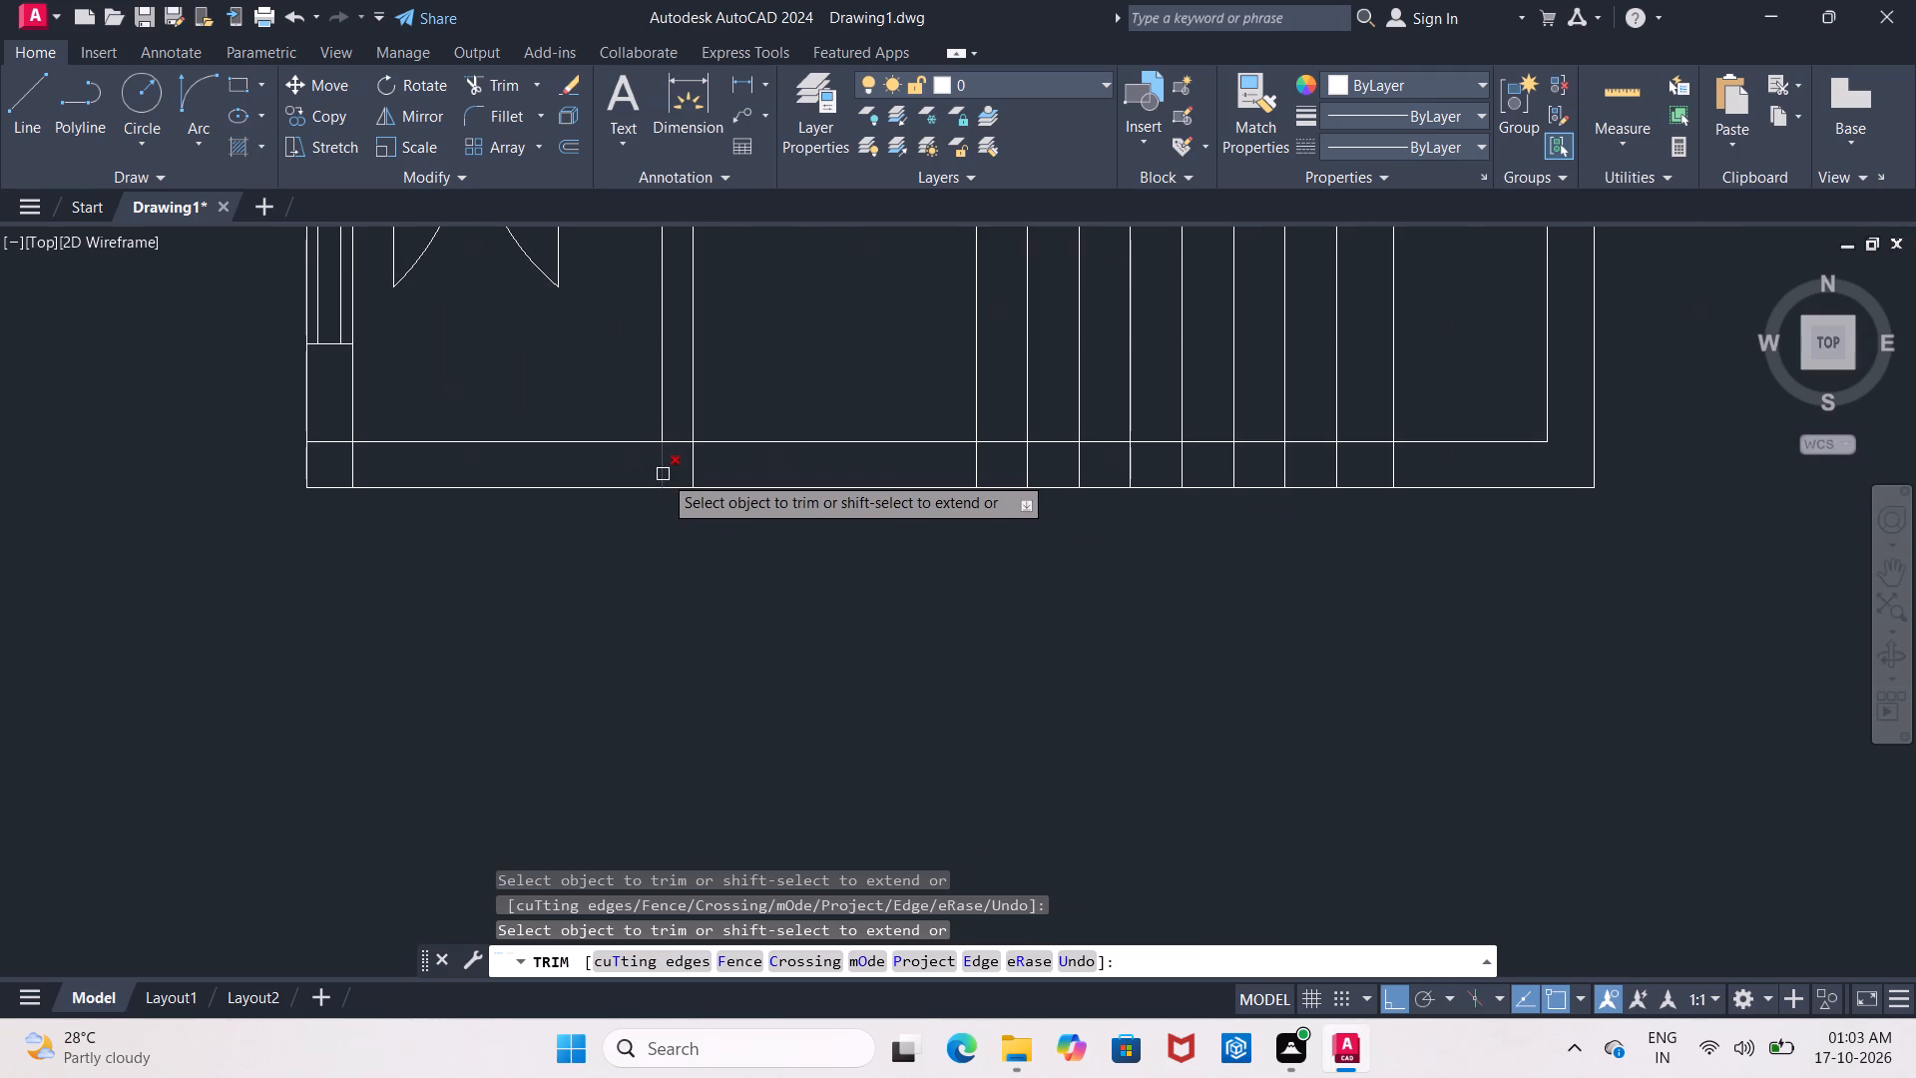
left_click(663, 474)
left_click(694, 471)
left_click(680, 443)
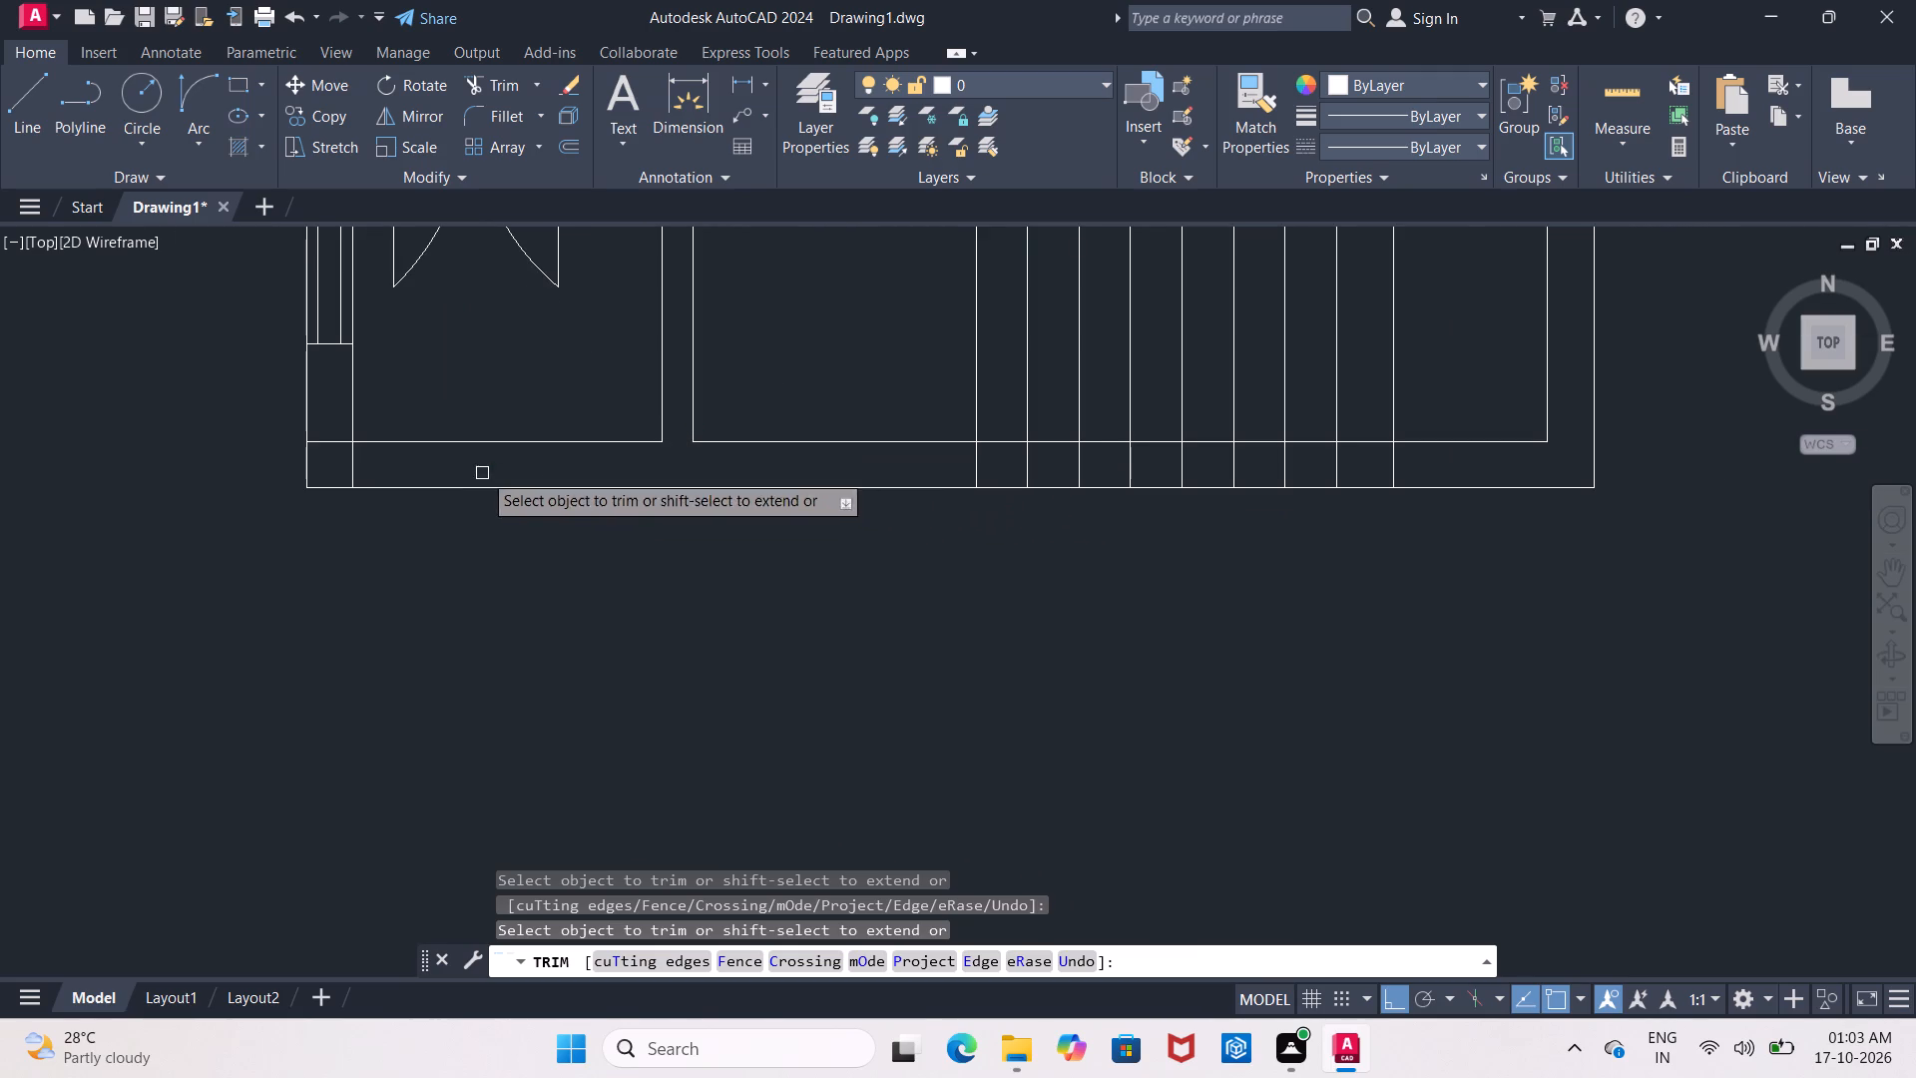
Trim the crossing inner wall lines at the bottom-left exterior corner.
middle_click_drag(482, 470, 856, 464)
left_click(703, 435)
left_click(725, 448)
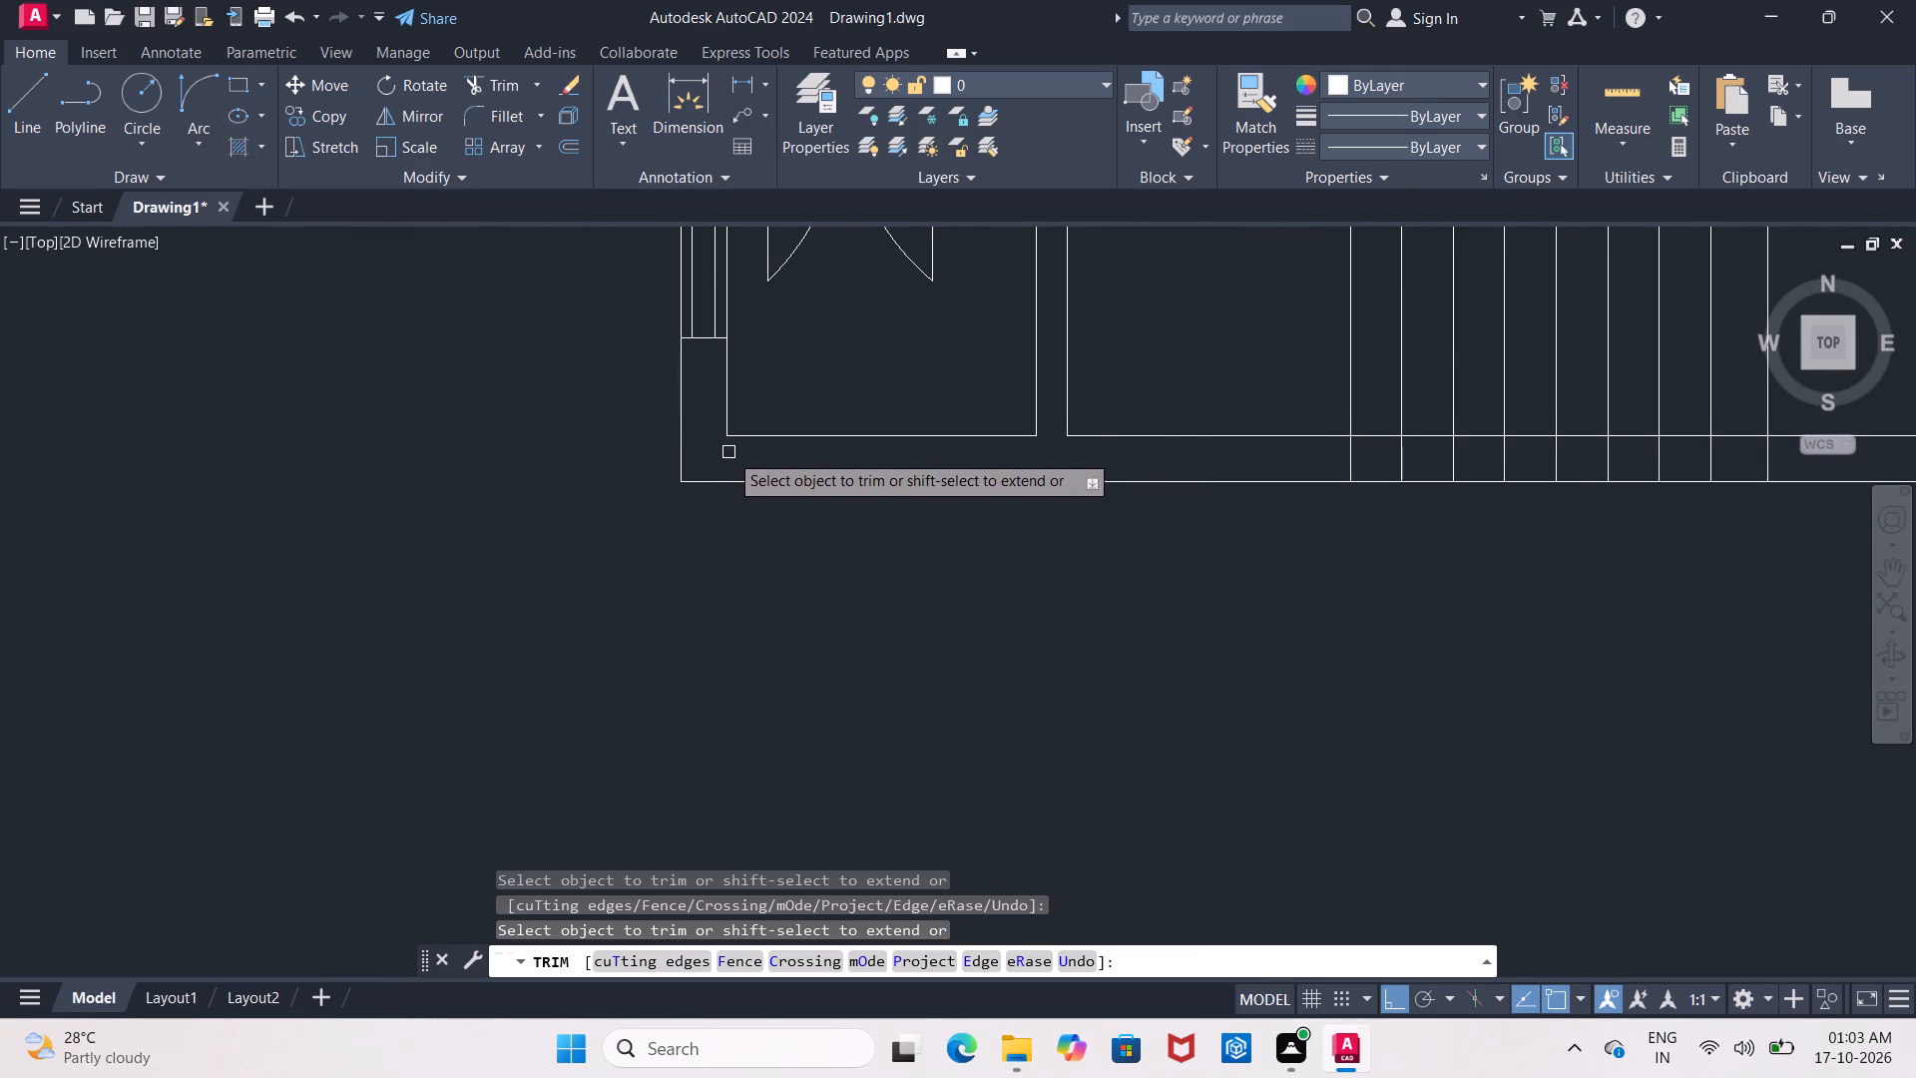
Trim the crossing lines where the double-door wall meets the left exterior wall.
middle_click_drag(837, 374, 746, 583)
scroll(702, 255, "down", 1)
middle_click_drag(703, 291, 690, 404)
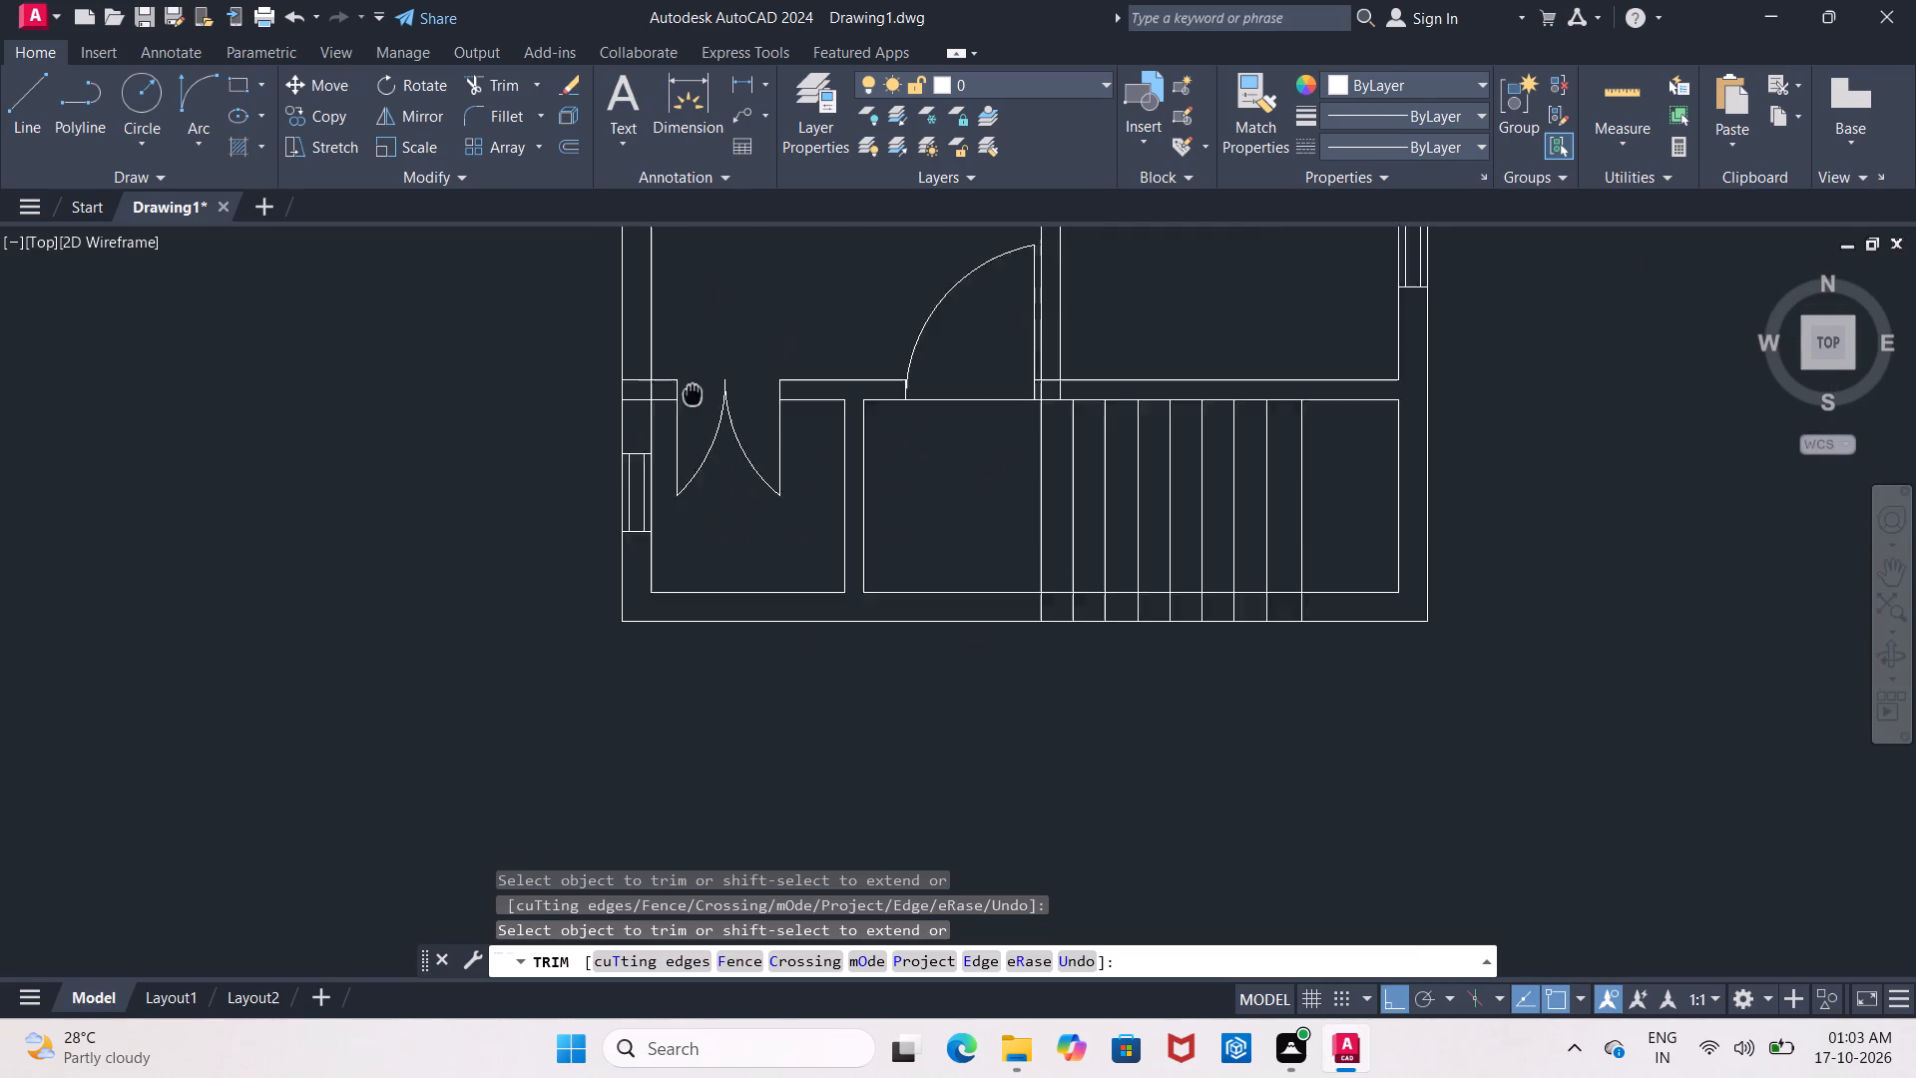
middle_click_drag(690, 404, 640, 696)
scroll(688, 479, "down", 1)
scroll(636, 630, "up", 1)
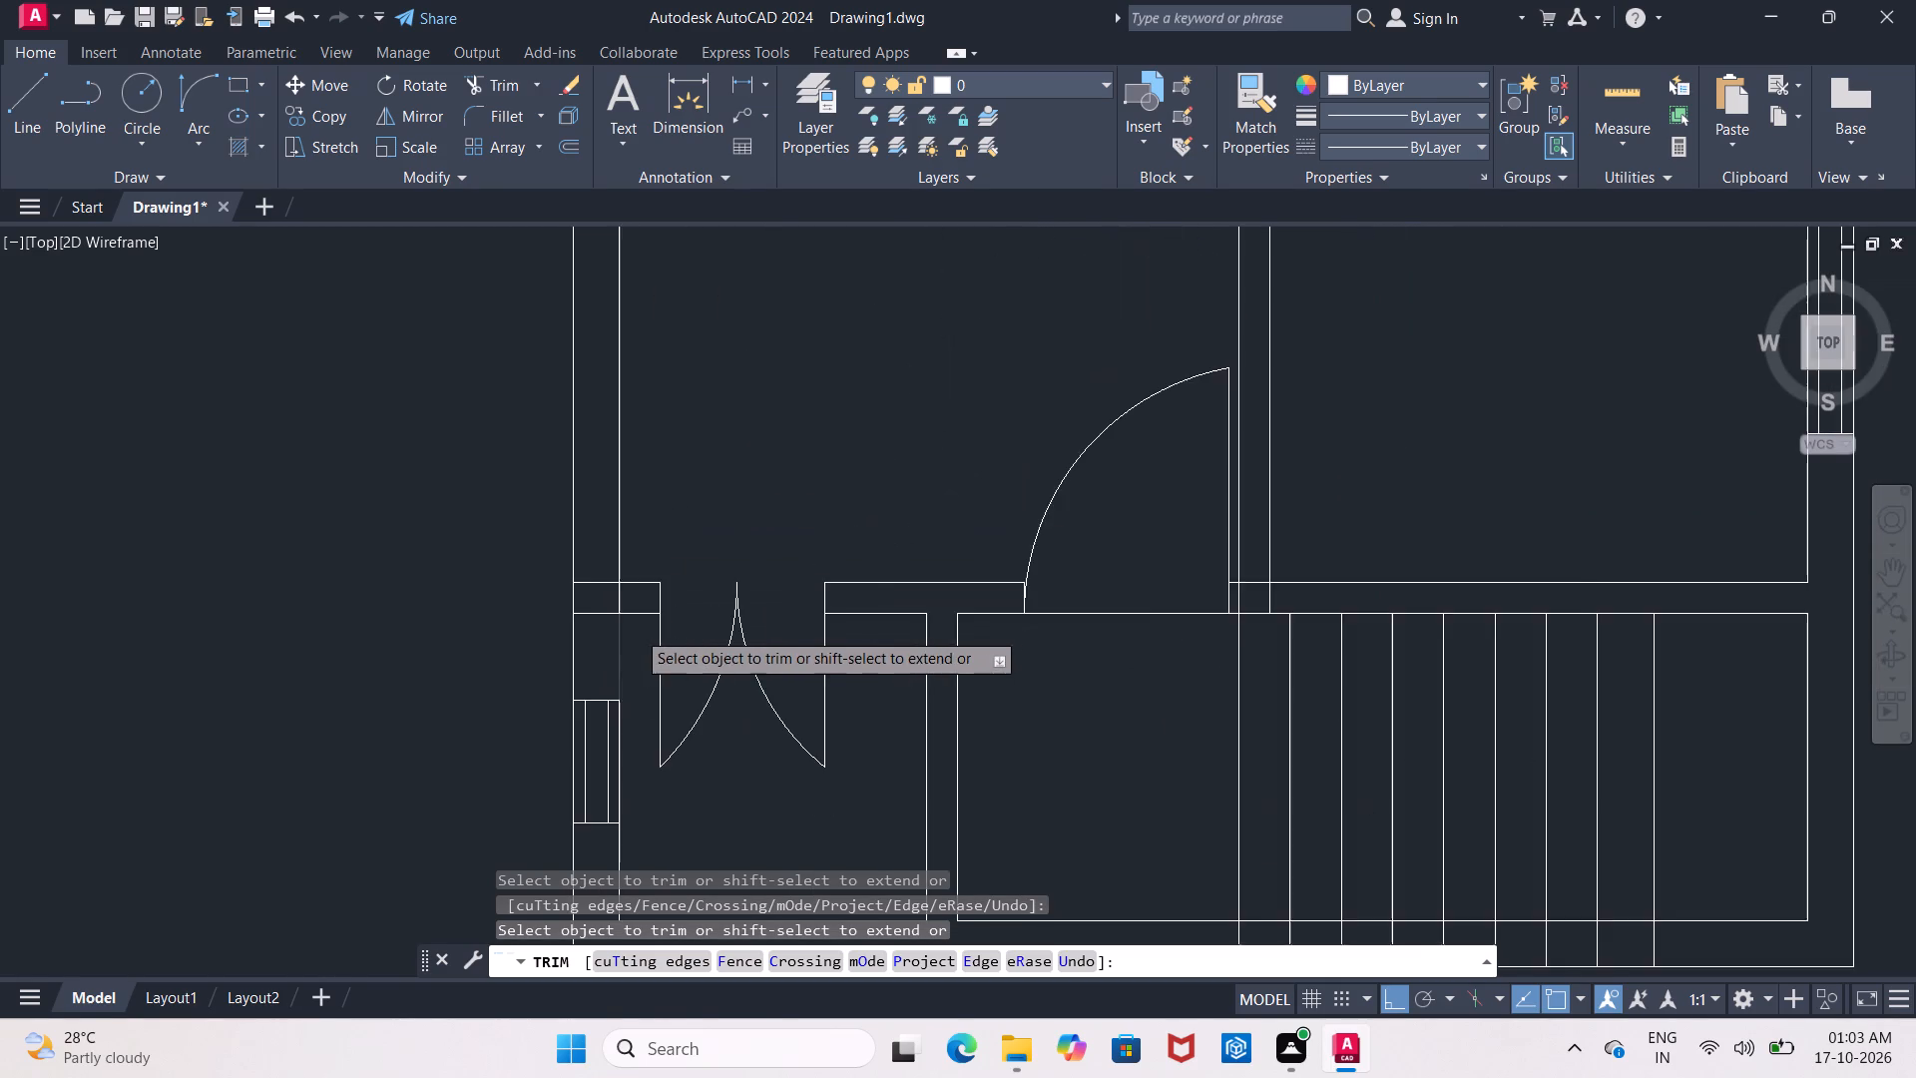
scroll(636, 630, "up", 3)
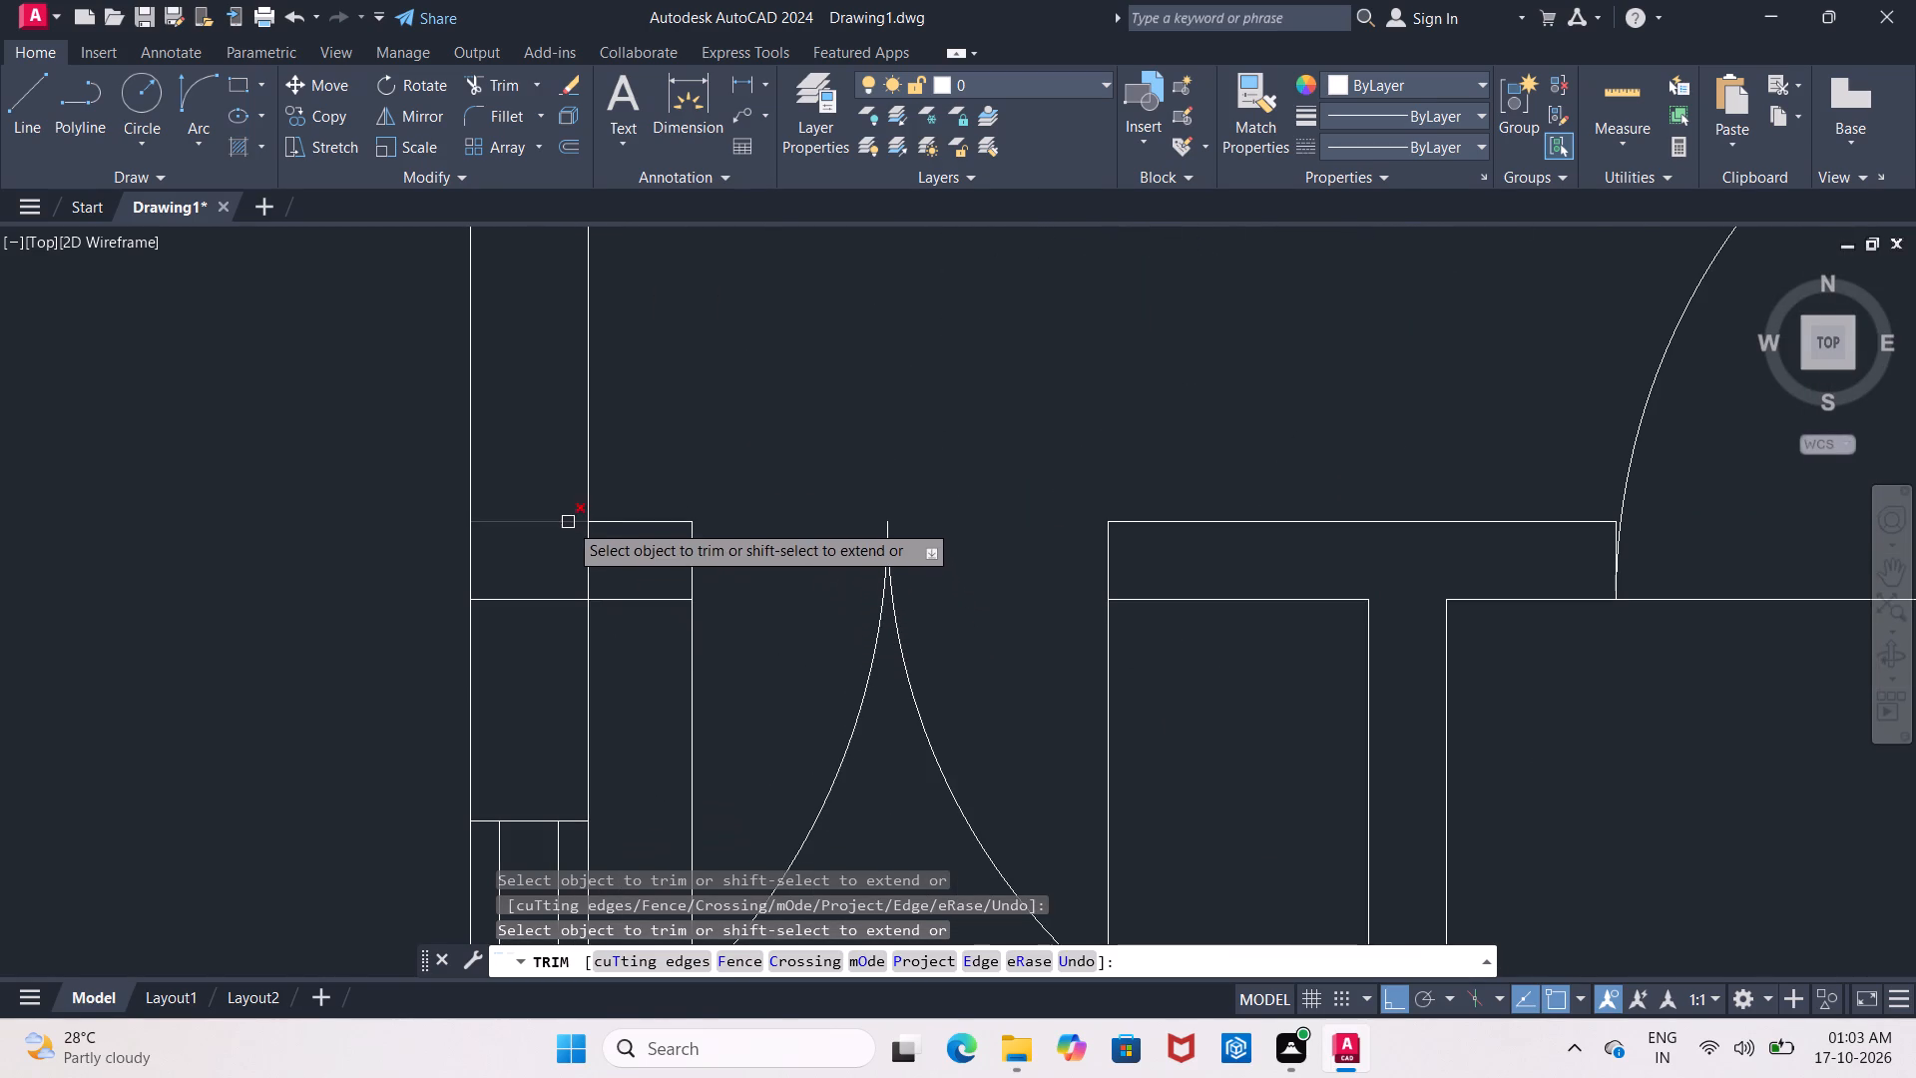
left_click(568, 522)
left_click(560, 600)
left_click(588, 566)
Trim the crossing lines where the short wall stub between the two upper left windows meets the left exterior wall.
scroll(588, 565, "down", 4)
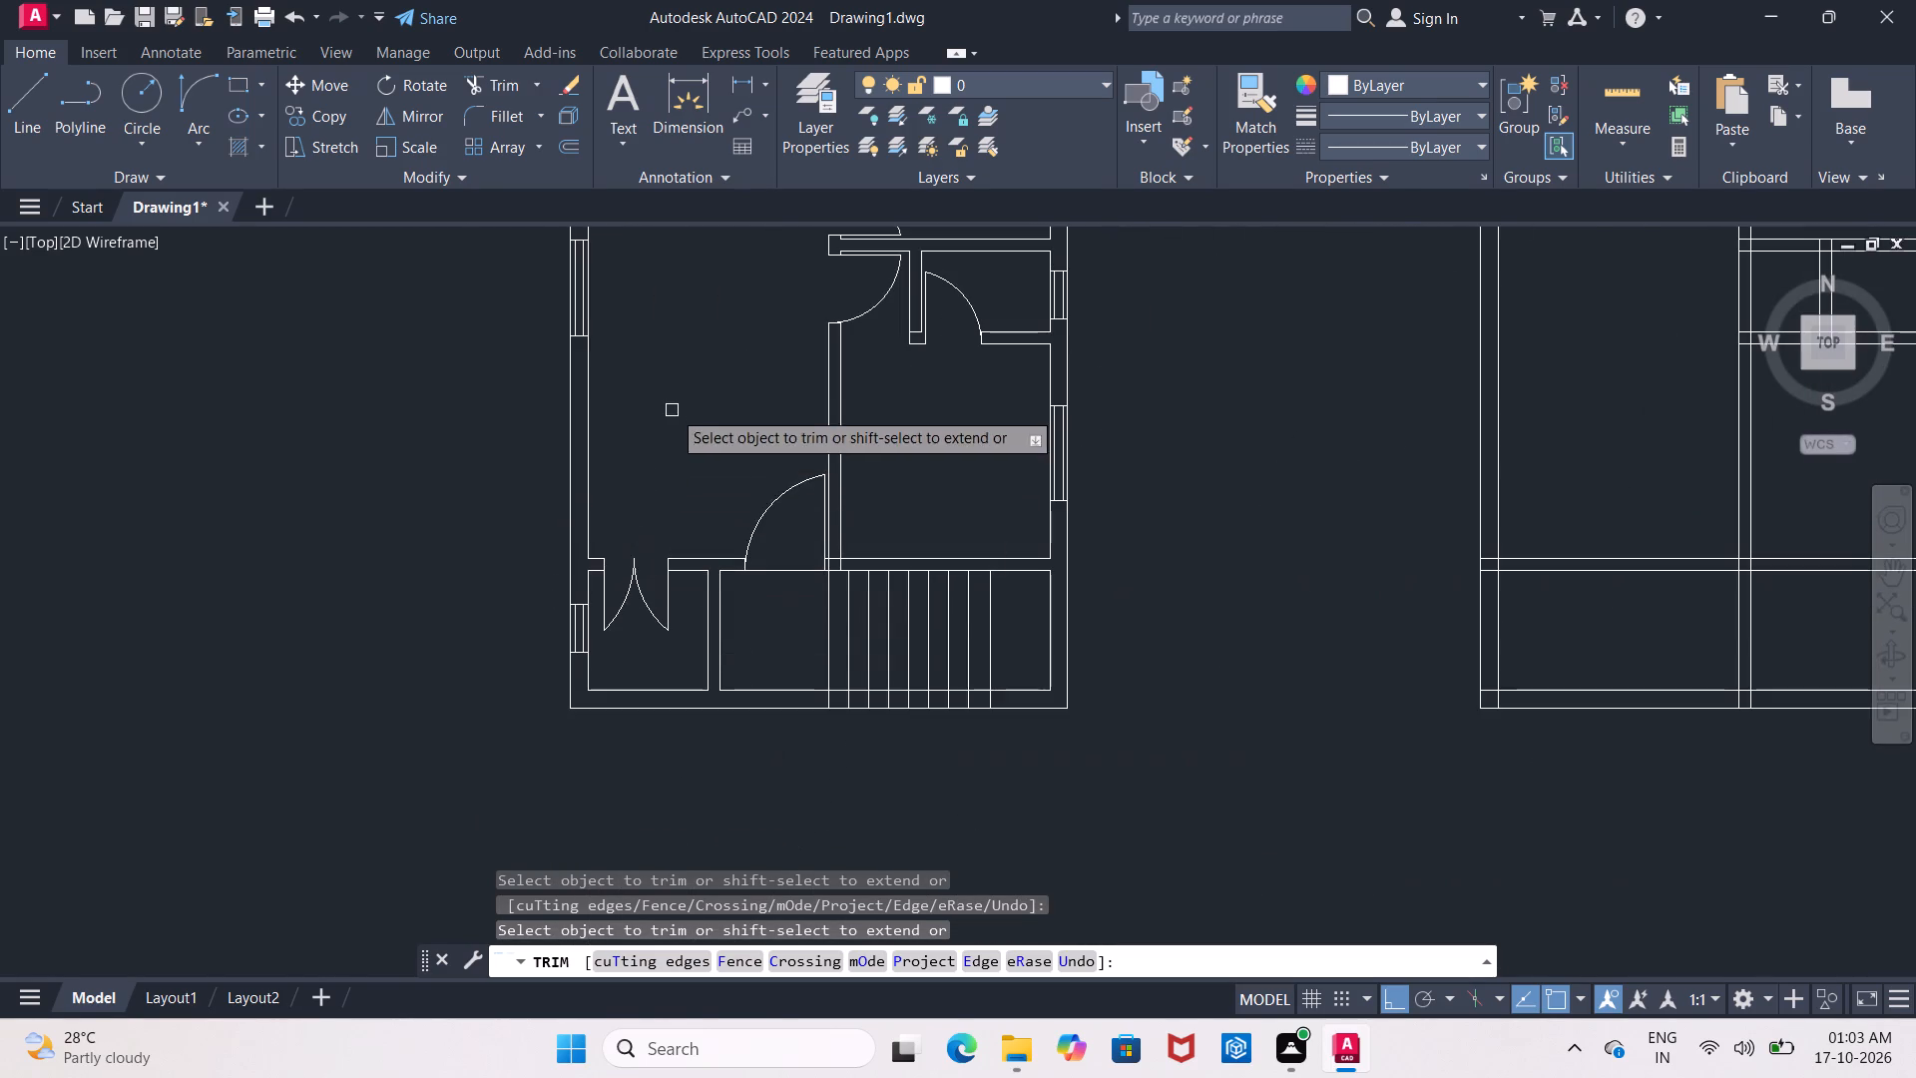
middle_click_drag(673, 396, 648, 739)
scroll(557, 504, "up", 3)
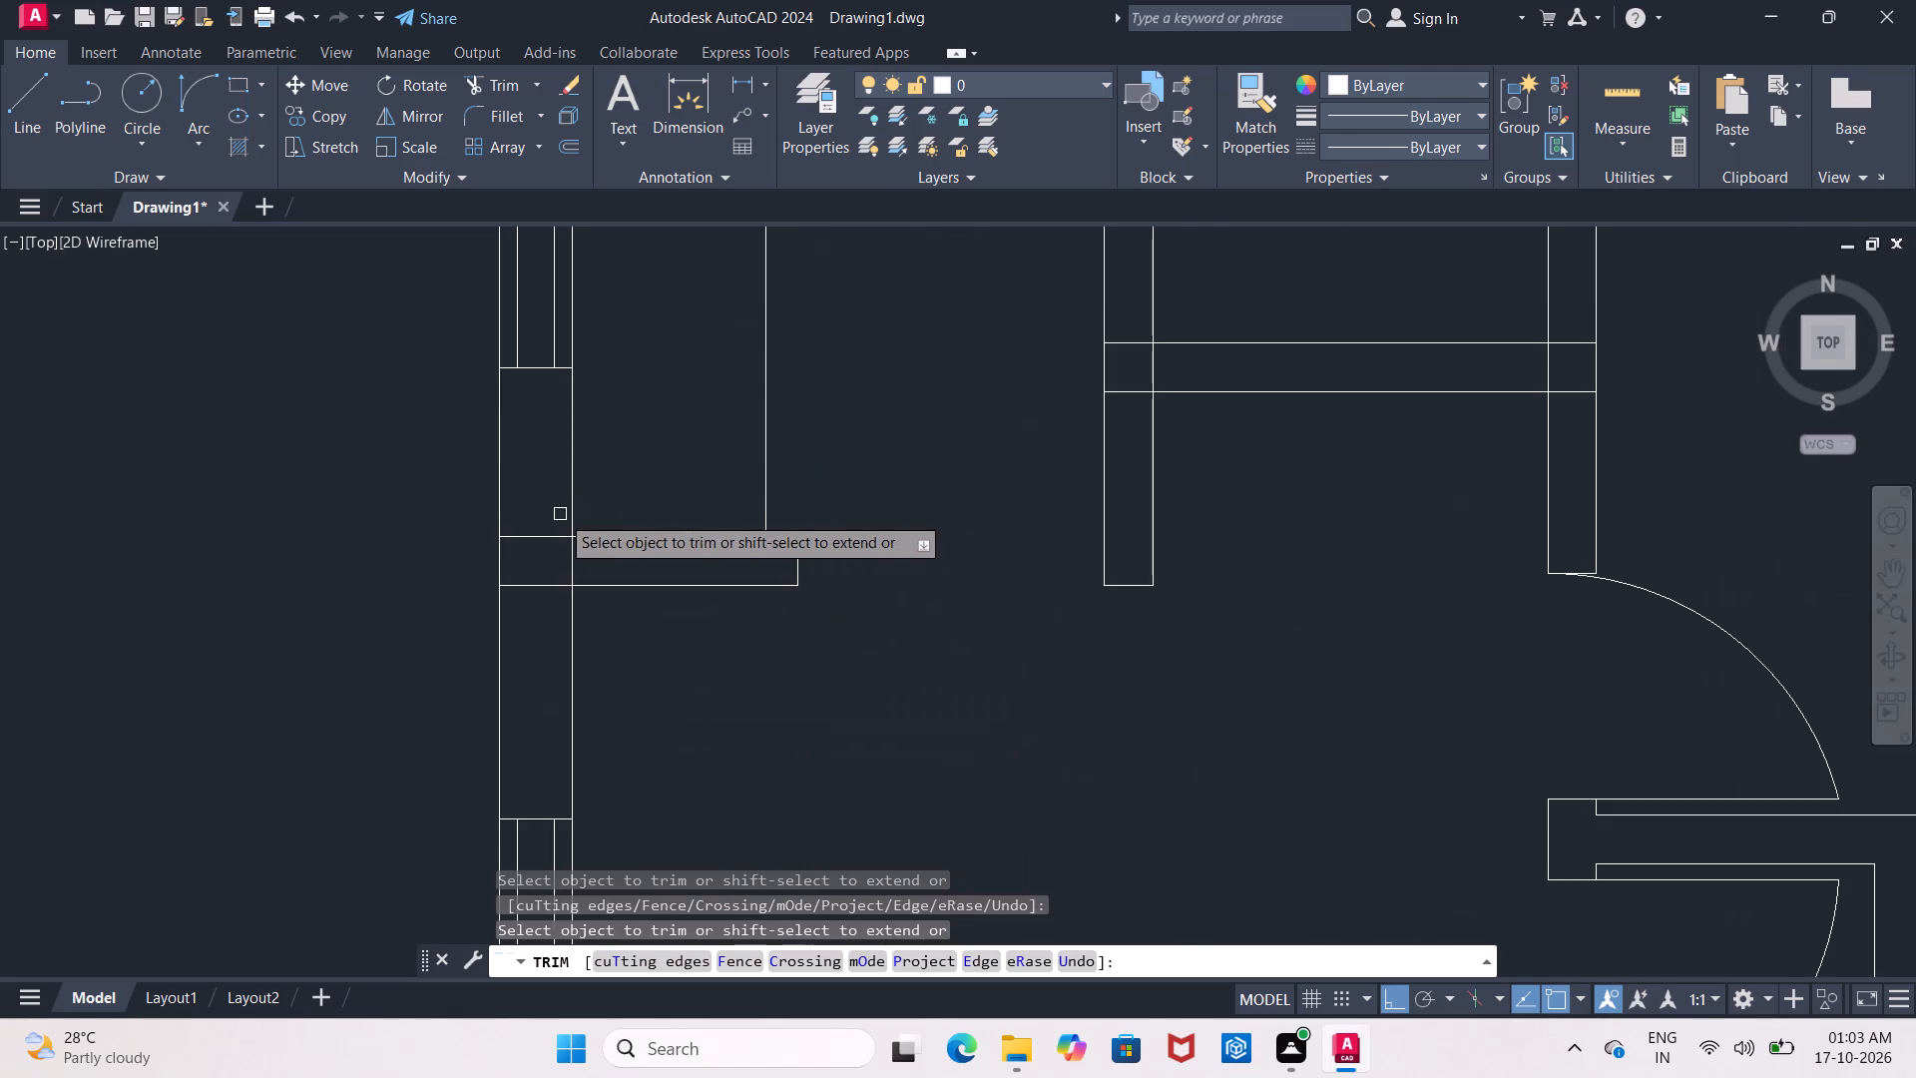
left_click(551, 536)
left_click(542, 582)
left_click(570, 559)
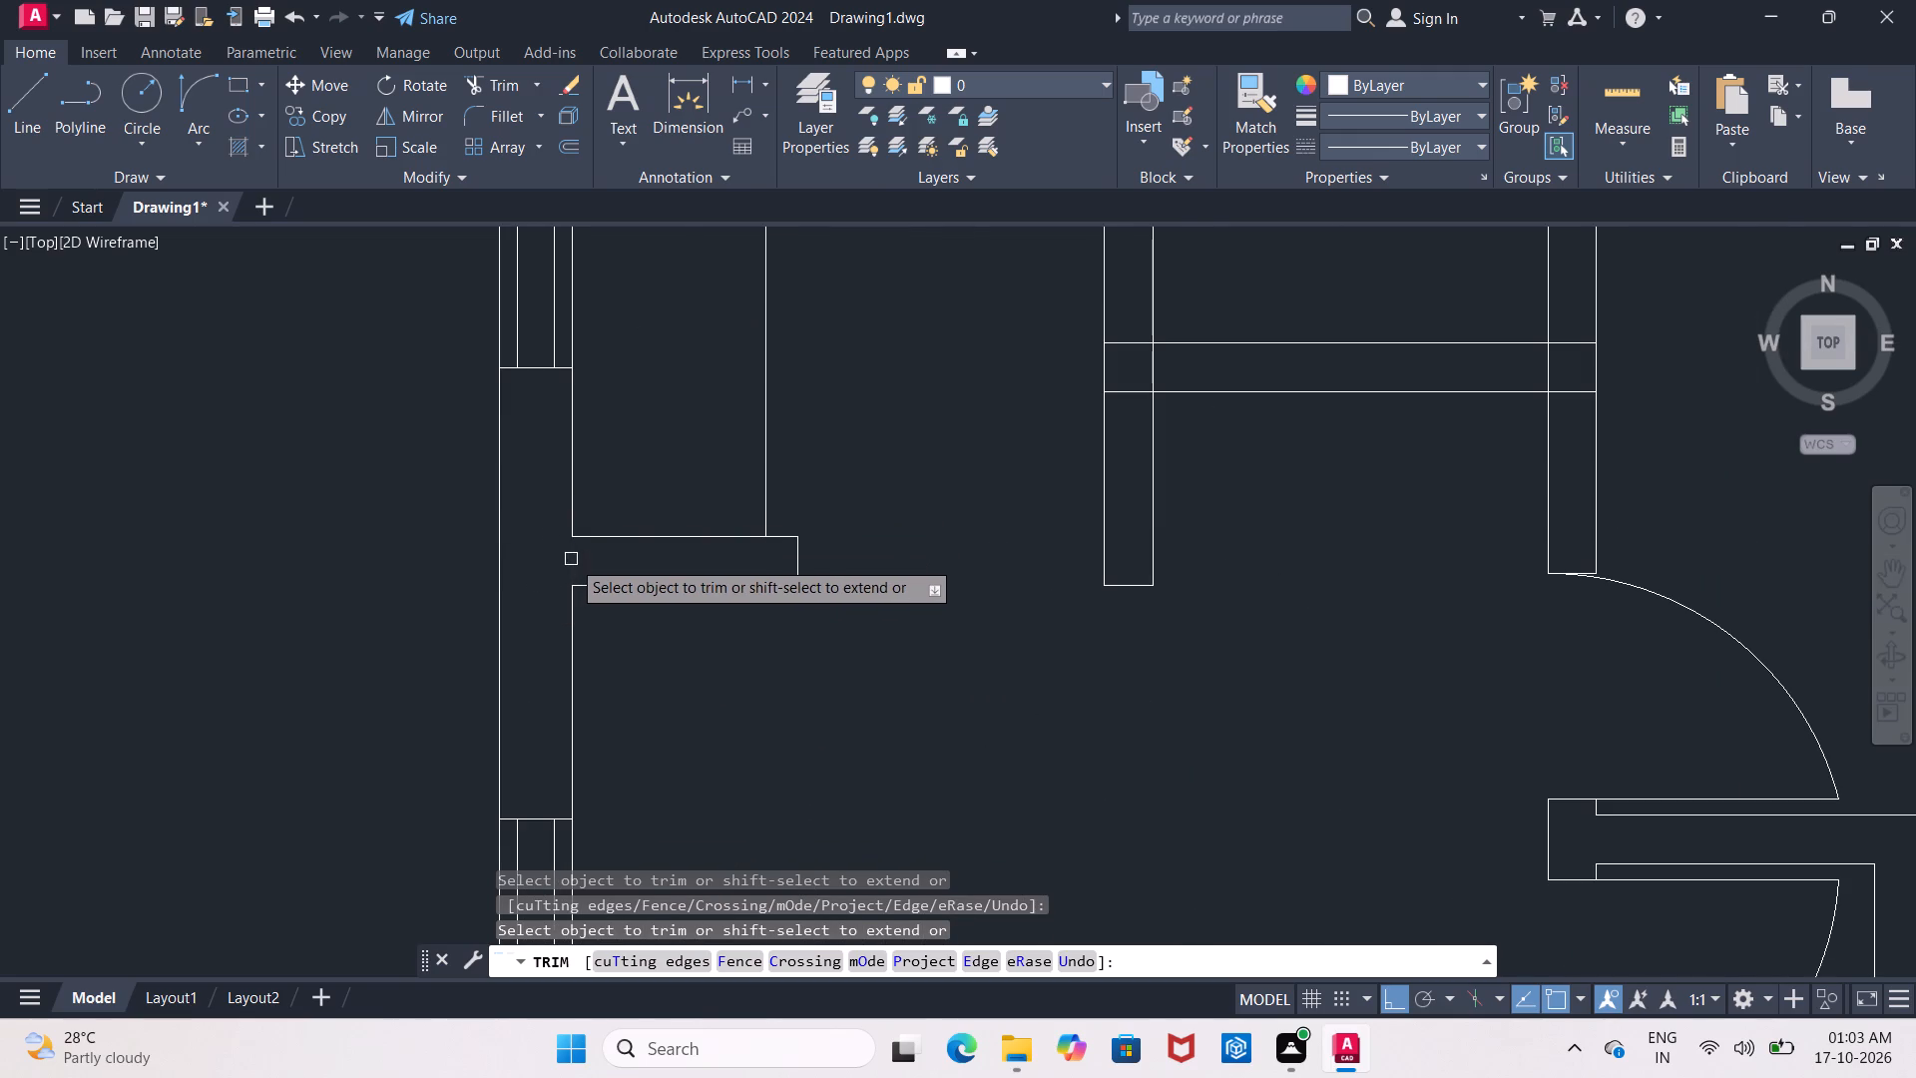
Trim the crossing inner wall lines at the top-left exterior corner.
scroll(572, 559, "down", 3)
scroll(553, 423, "up", 3)
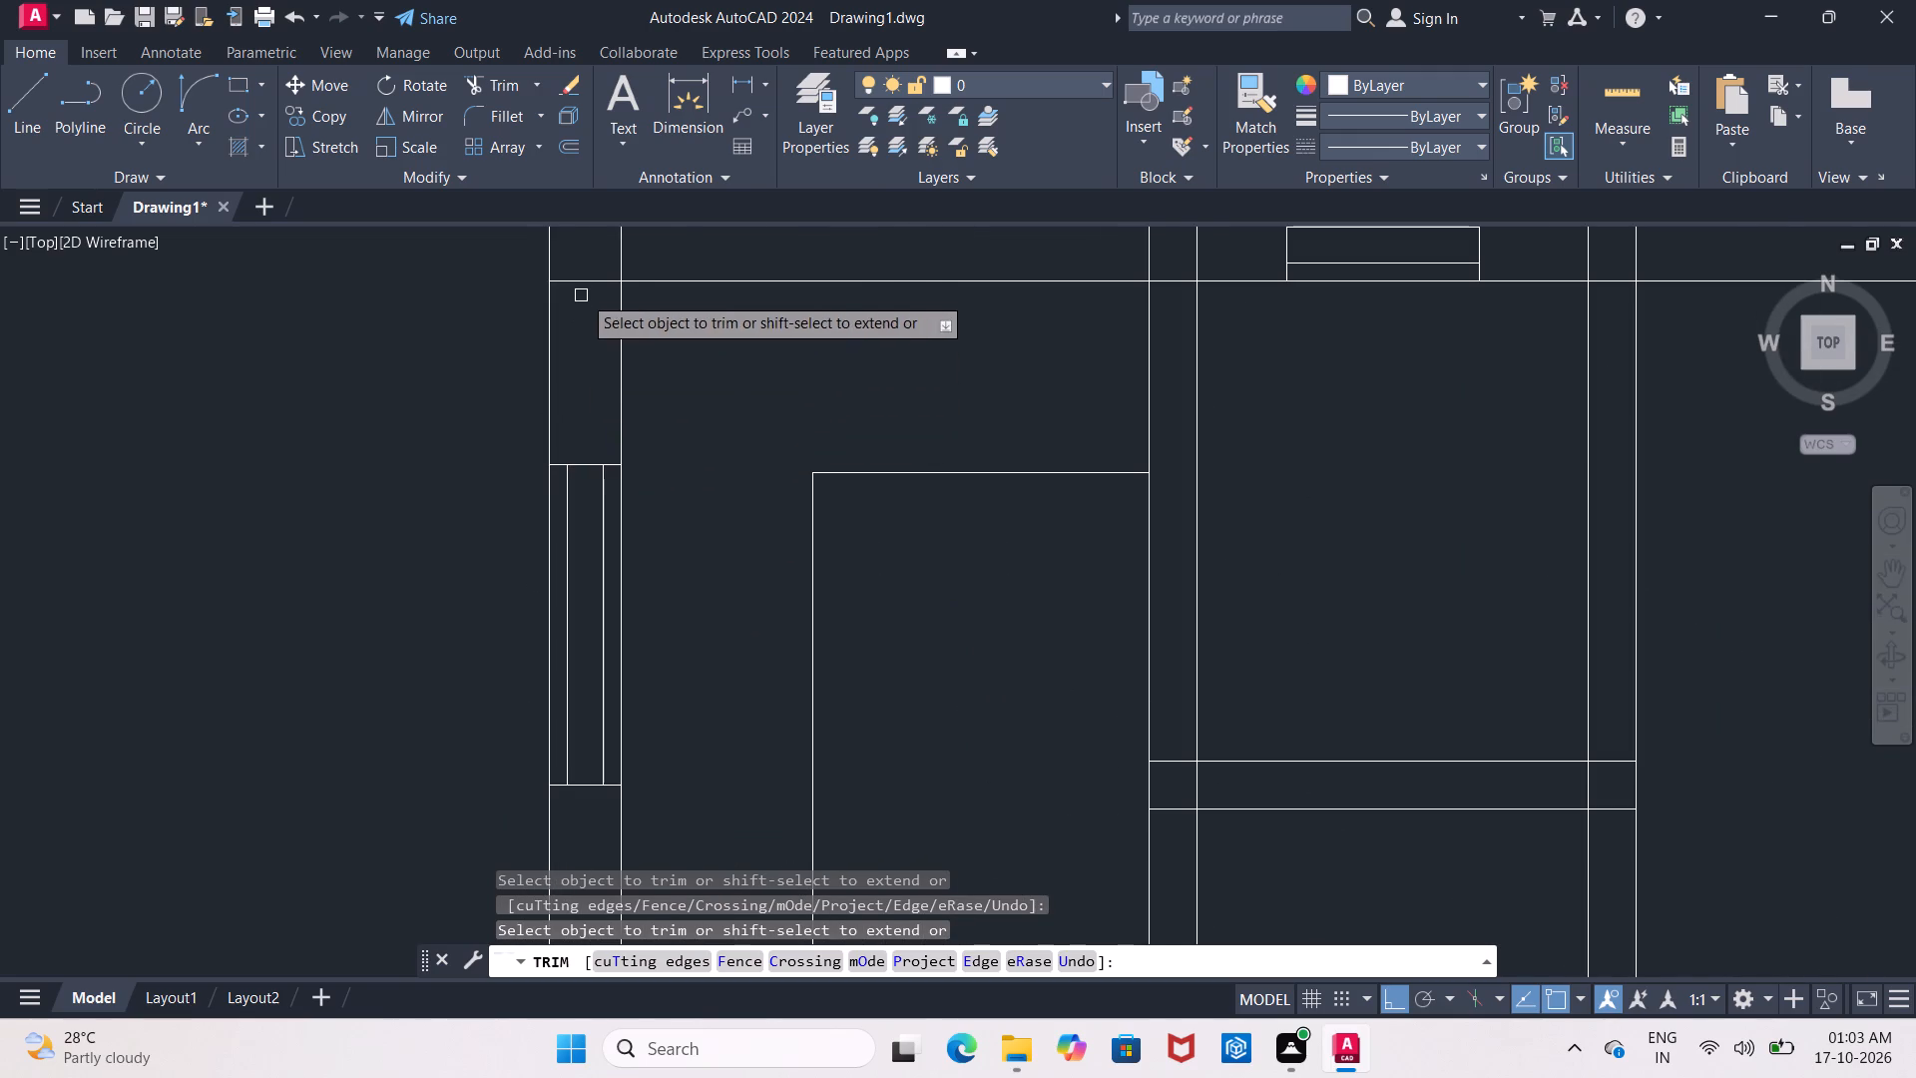
left_click(582, 287)
left_click(592, 275)
left_click(618, 257)
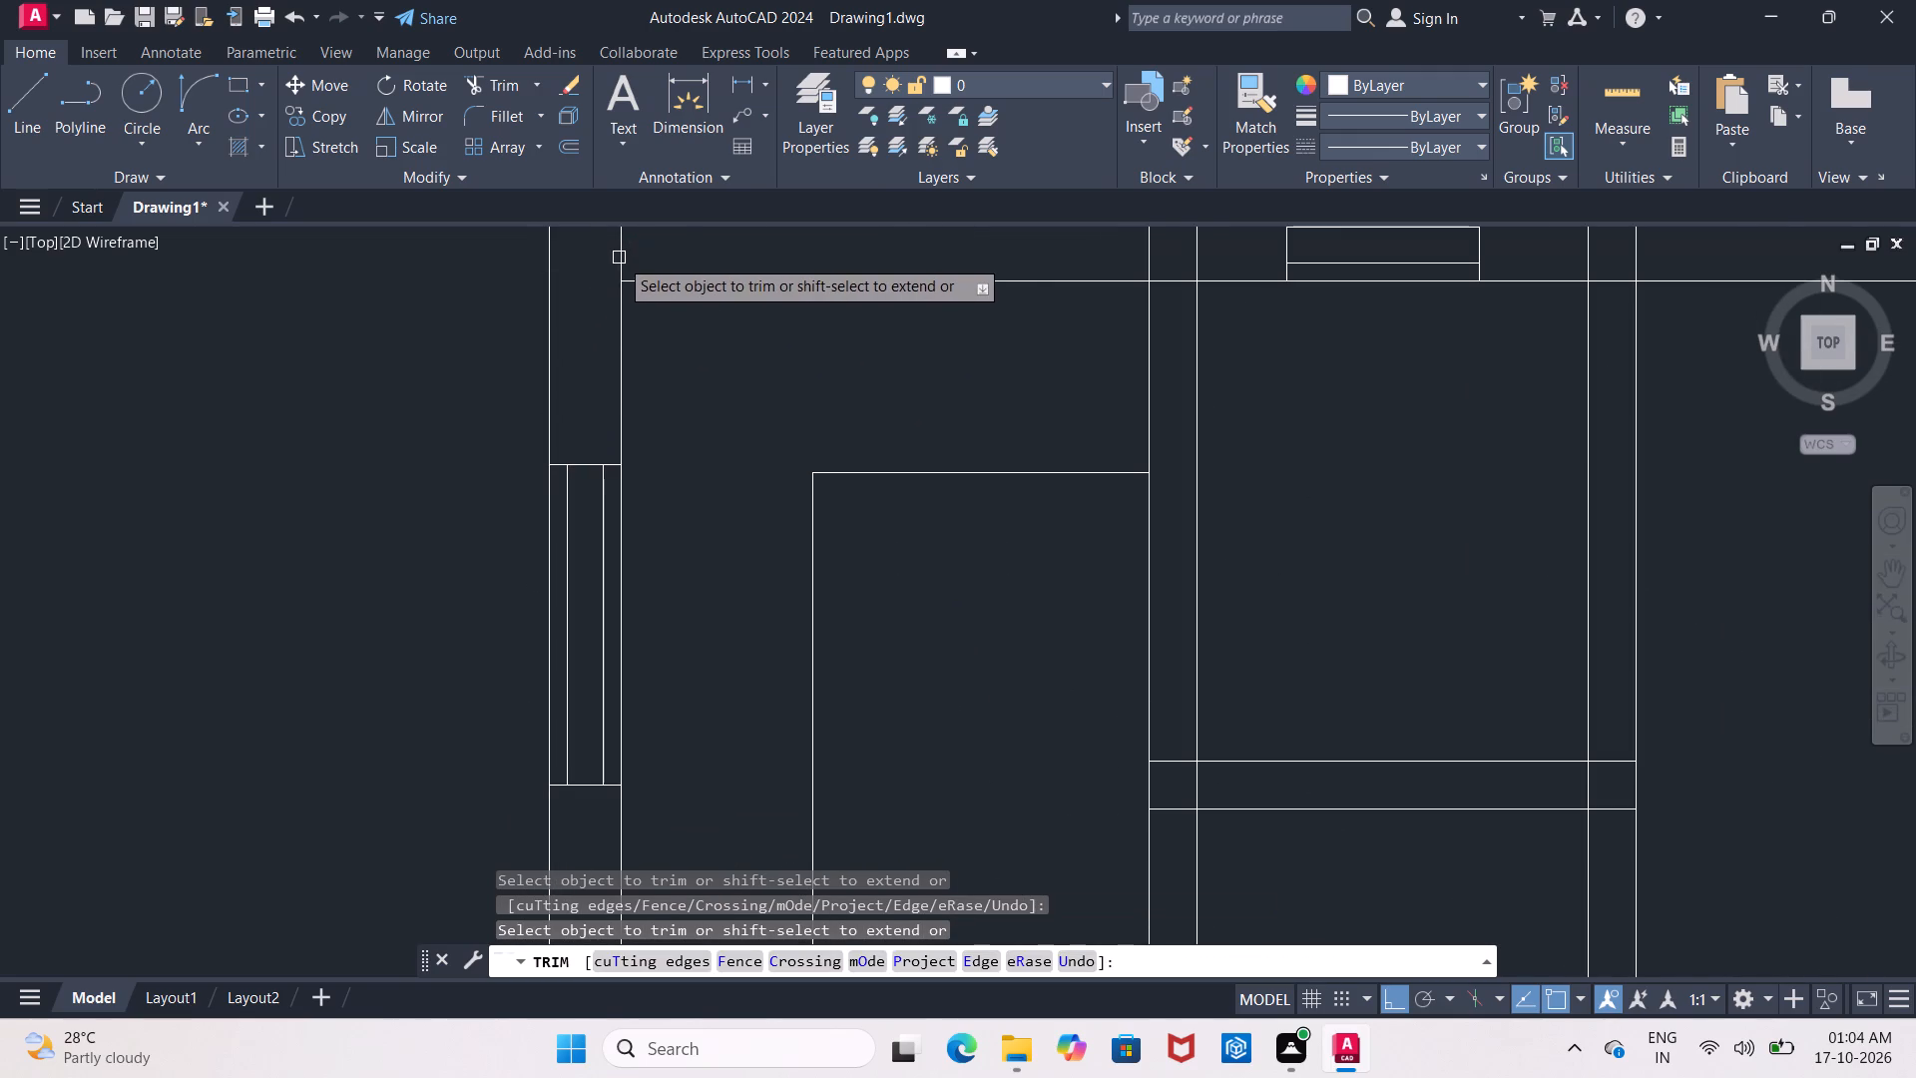
middle_click_drag(768, 270, 596, 370)
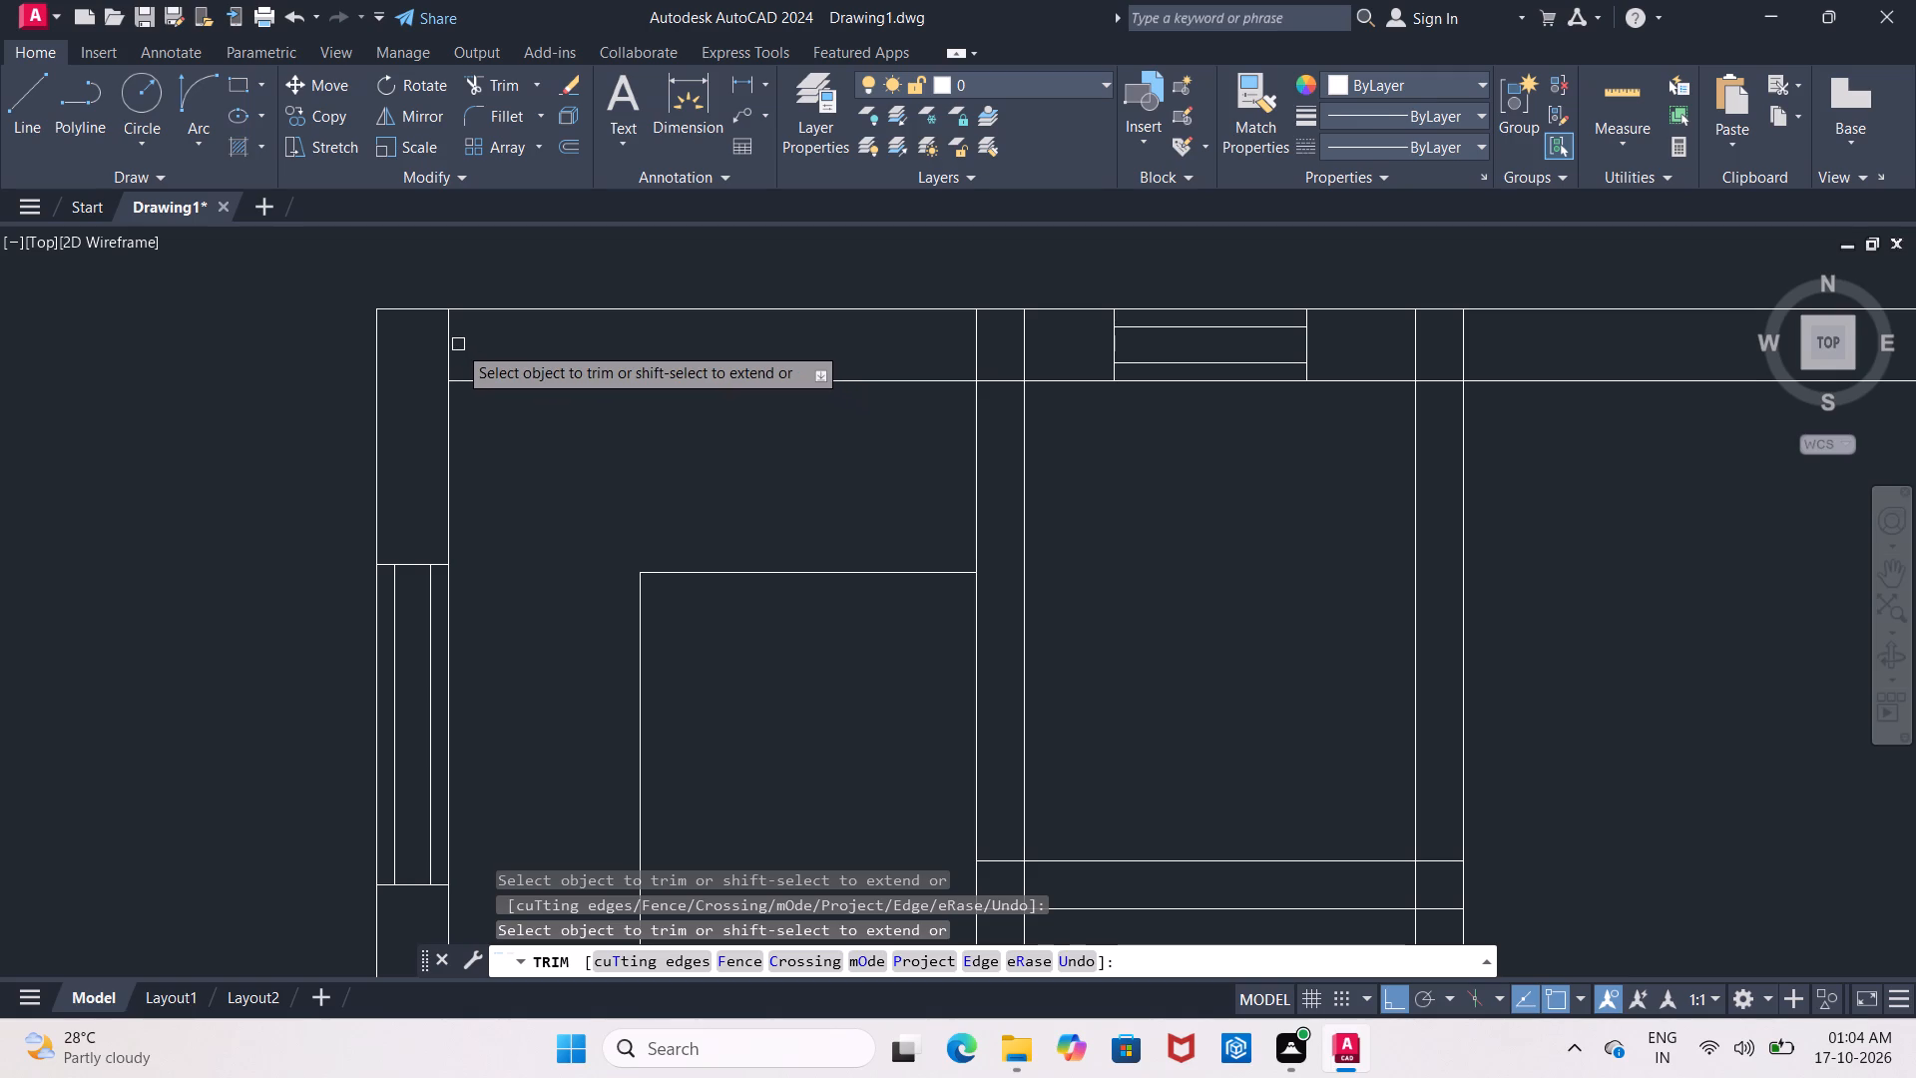
left_click(453, 348)
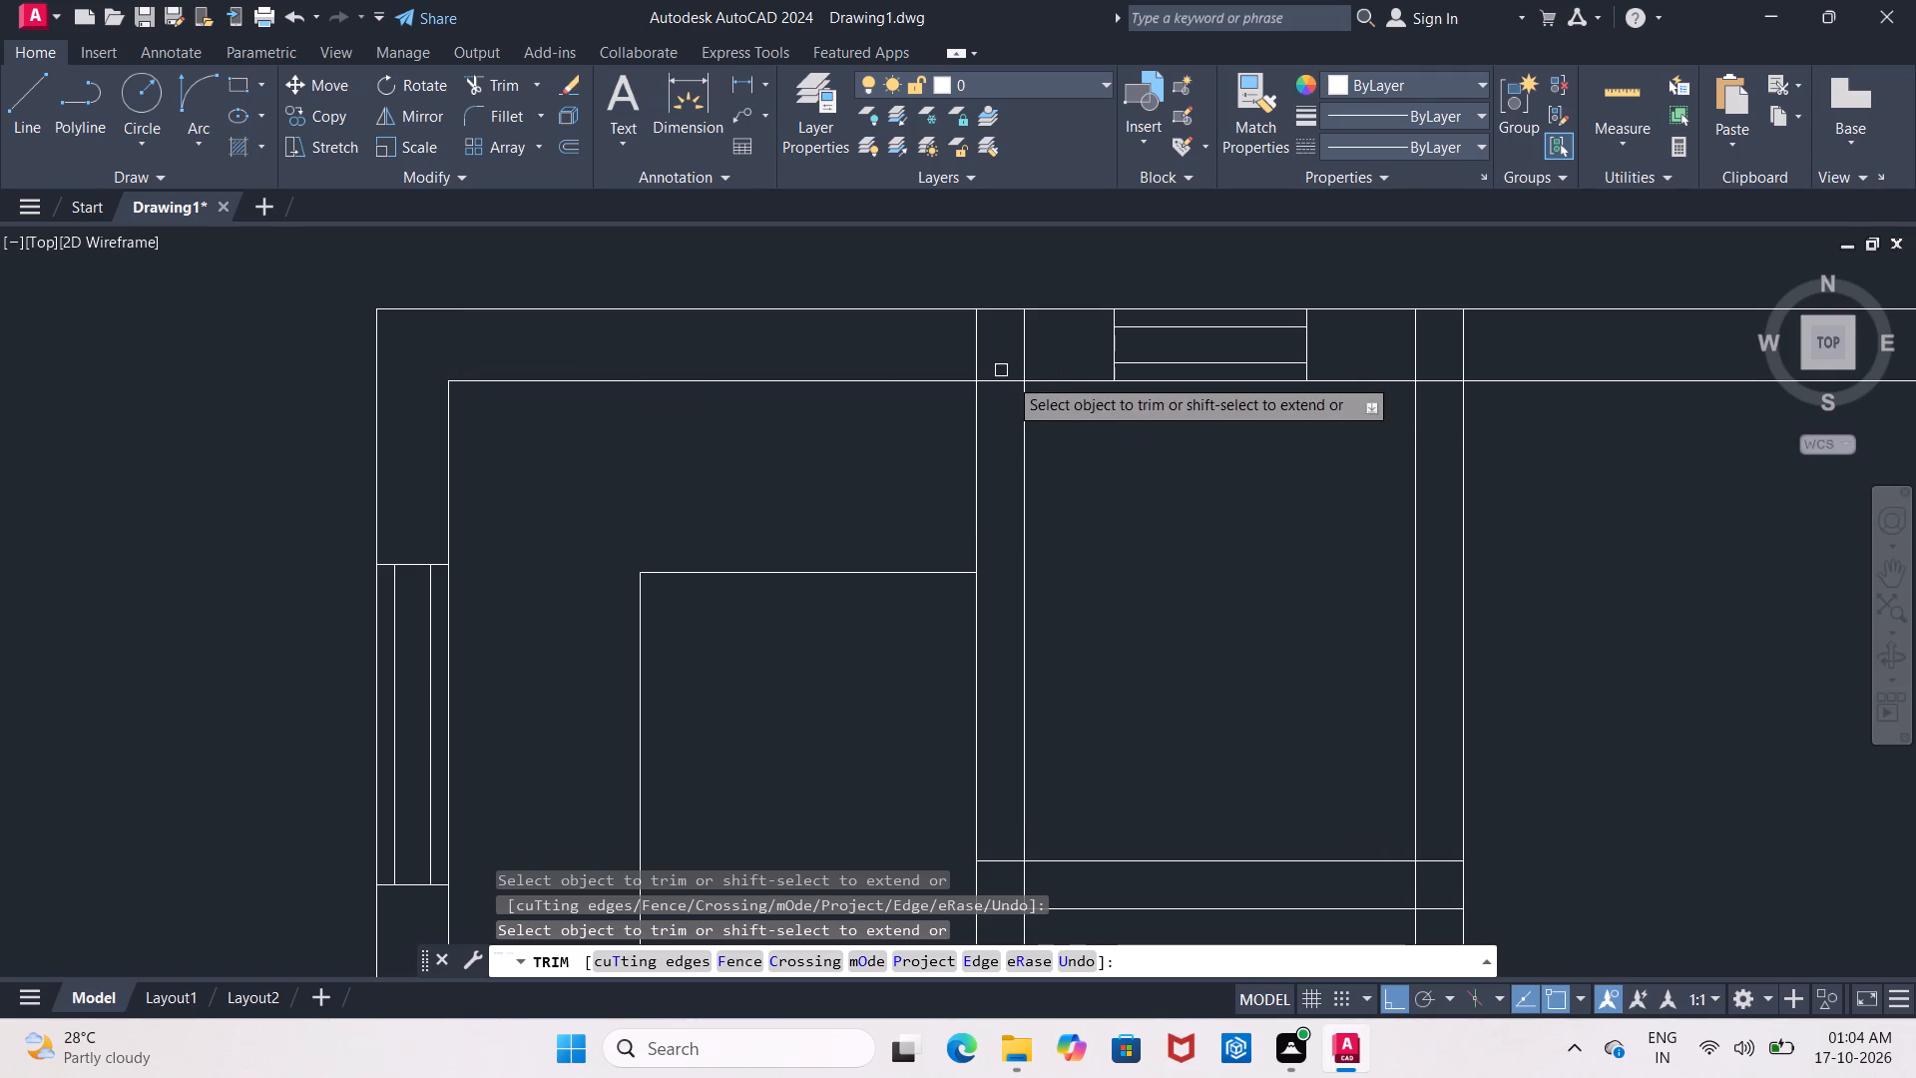
Trim the crossing lines where the interior wall just left of the top window meets the top exterior wall.
left_click(971, 354)
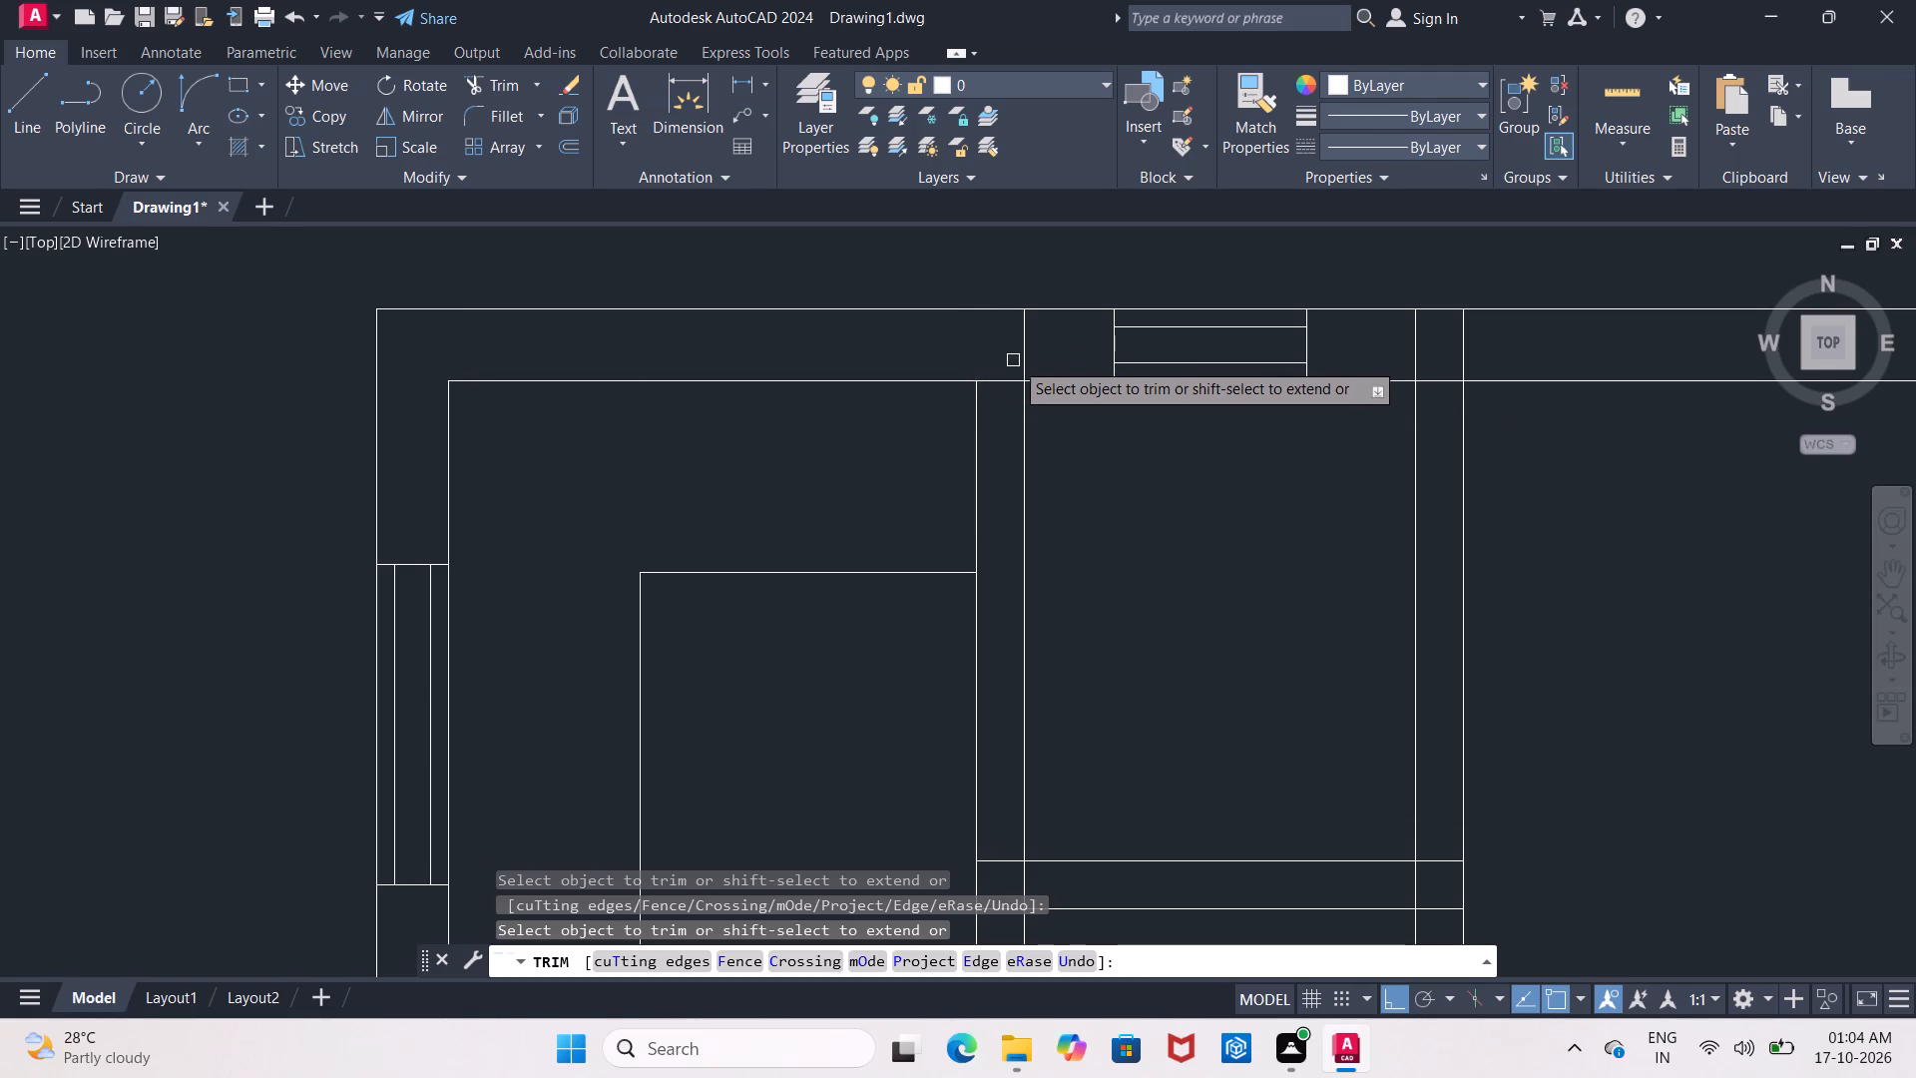
left_click(1023, 353)
left_click(997, 384)
Trim the crossing lines where the interior wall just right of the top window meets the top exterior wall.
middle_click_drag(1191, 573, 822, 575)
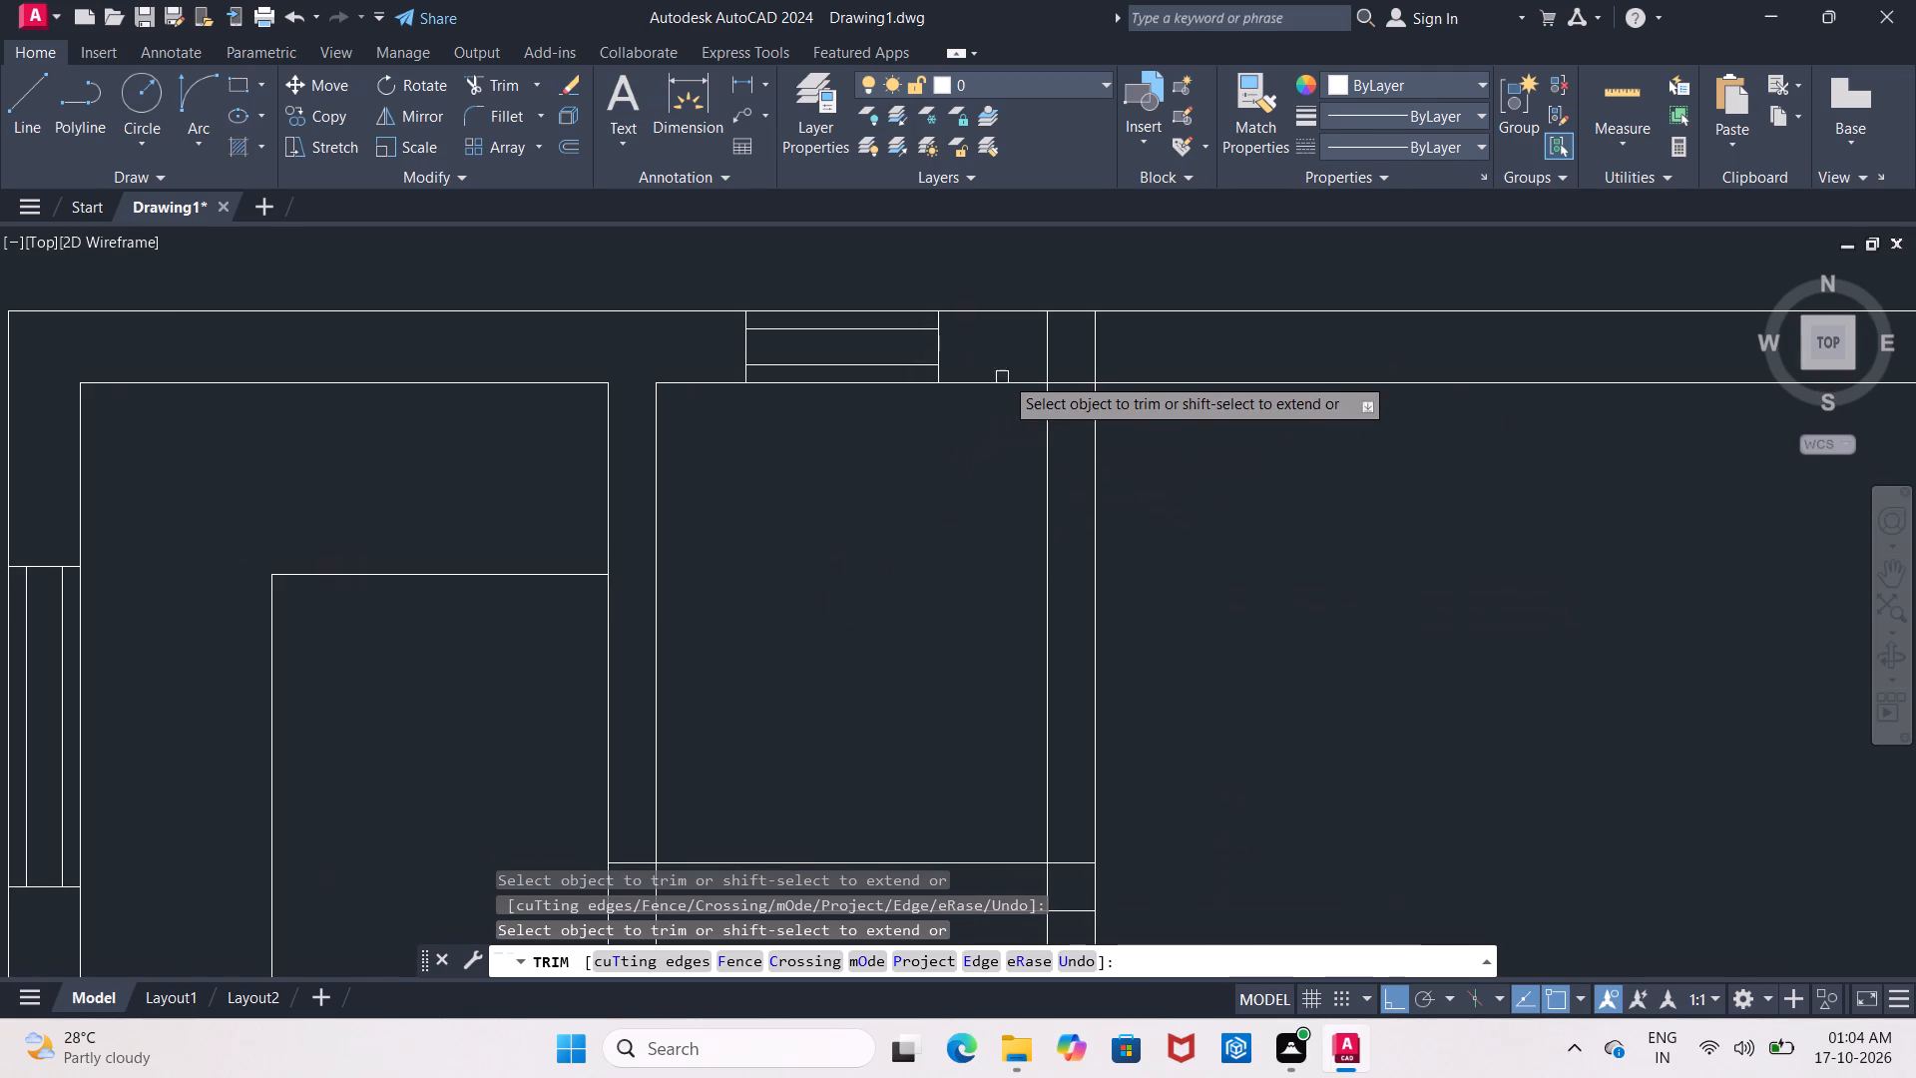
left_click(1041, 352)
left_click(1056, 352)
left_click(1048, 354)
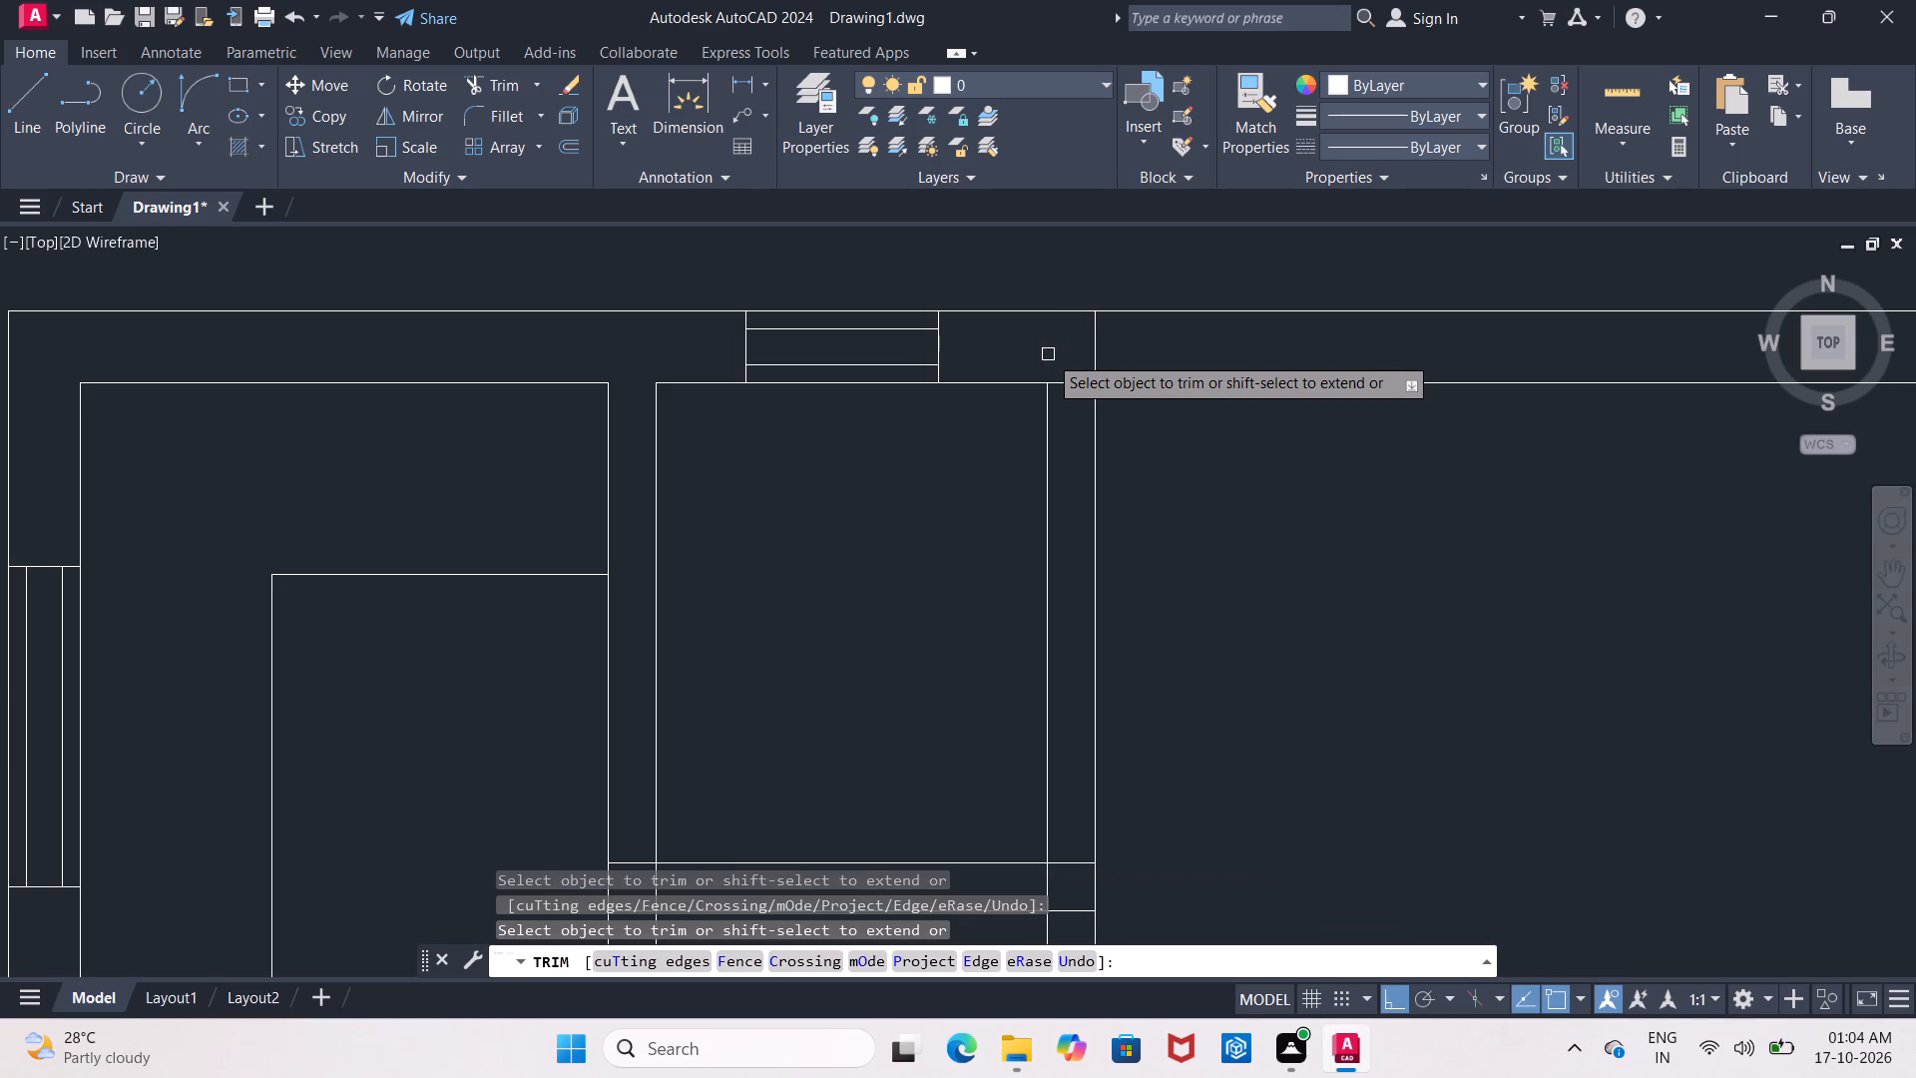
left_click(1101, 355)
left_click(1080, 381)
middle_click_drag(1240, 488, 769, 326)
scroll(522, 464, "down", 2)
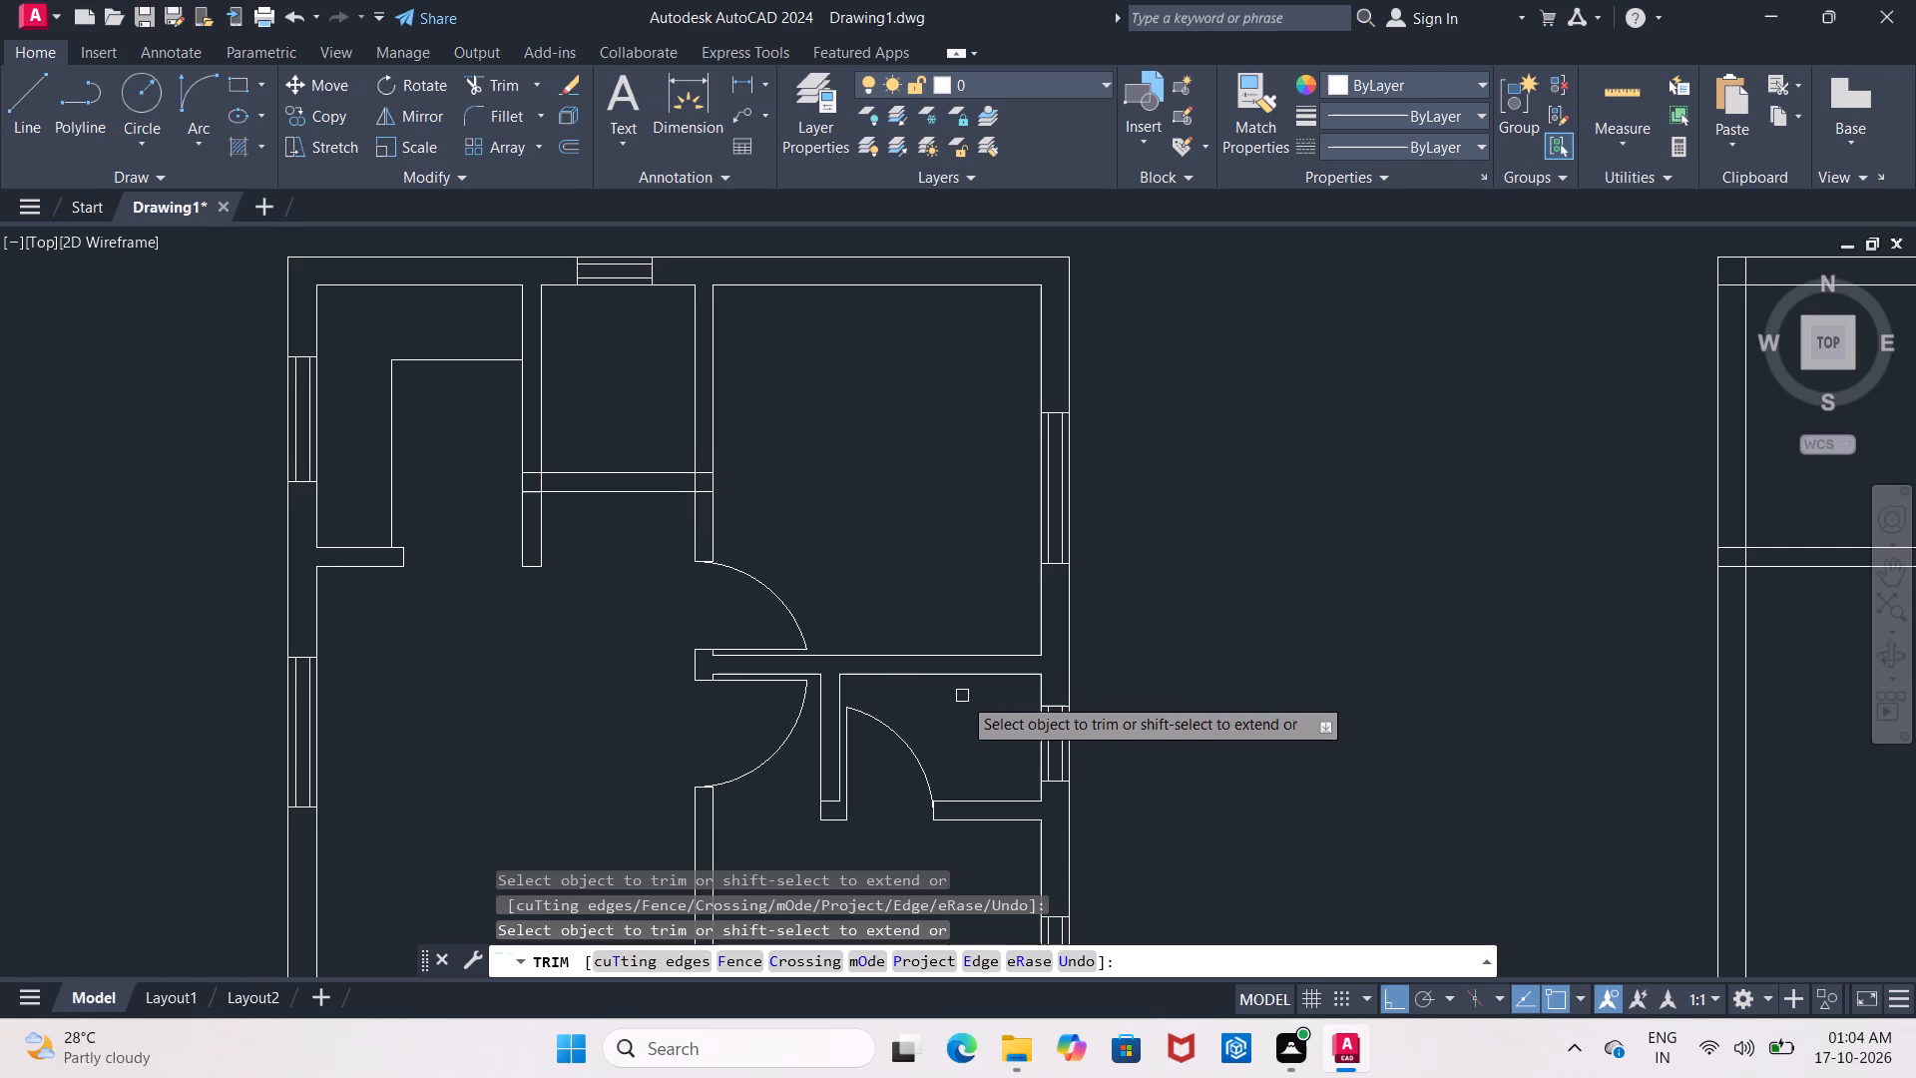
key("Escape")
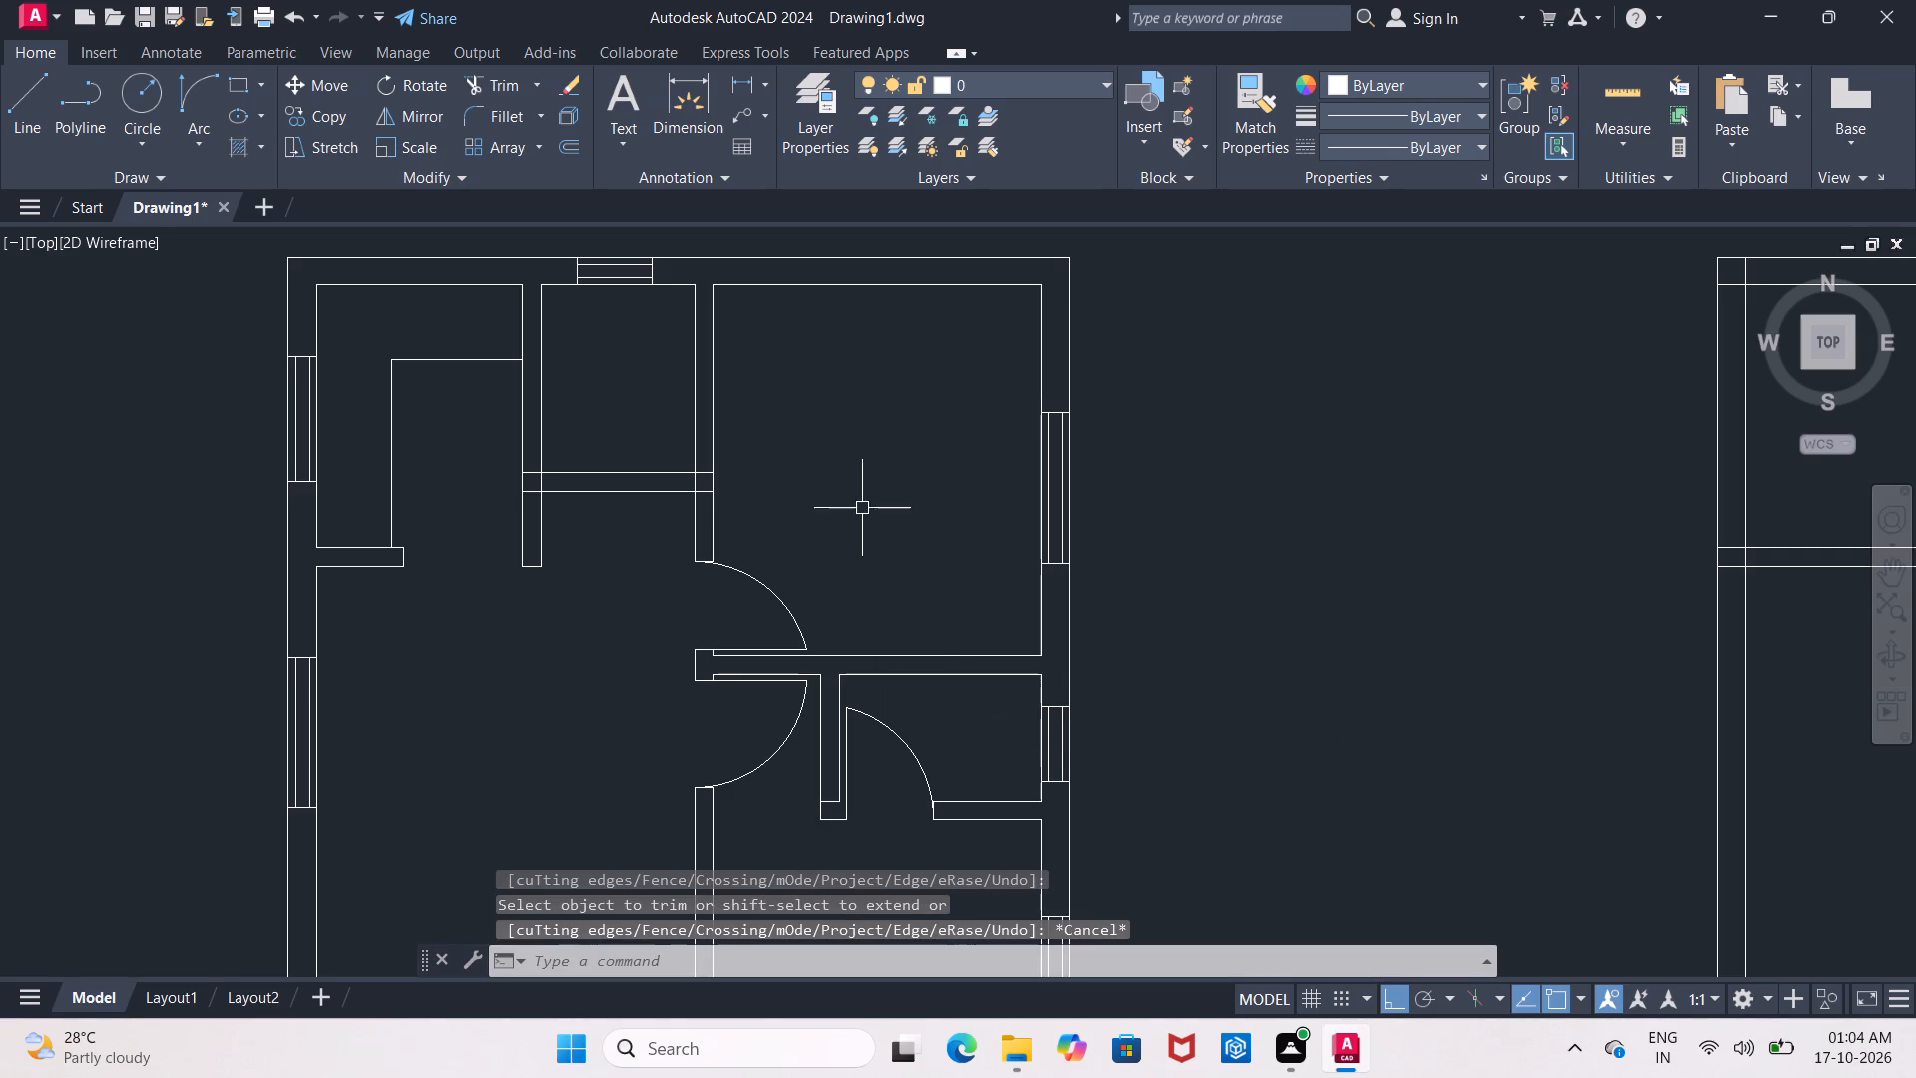
Offset the upper line of the cross wall below the top-window room 2" upward.
key("o")
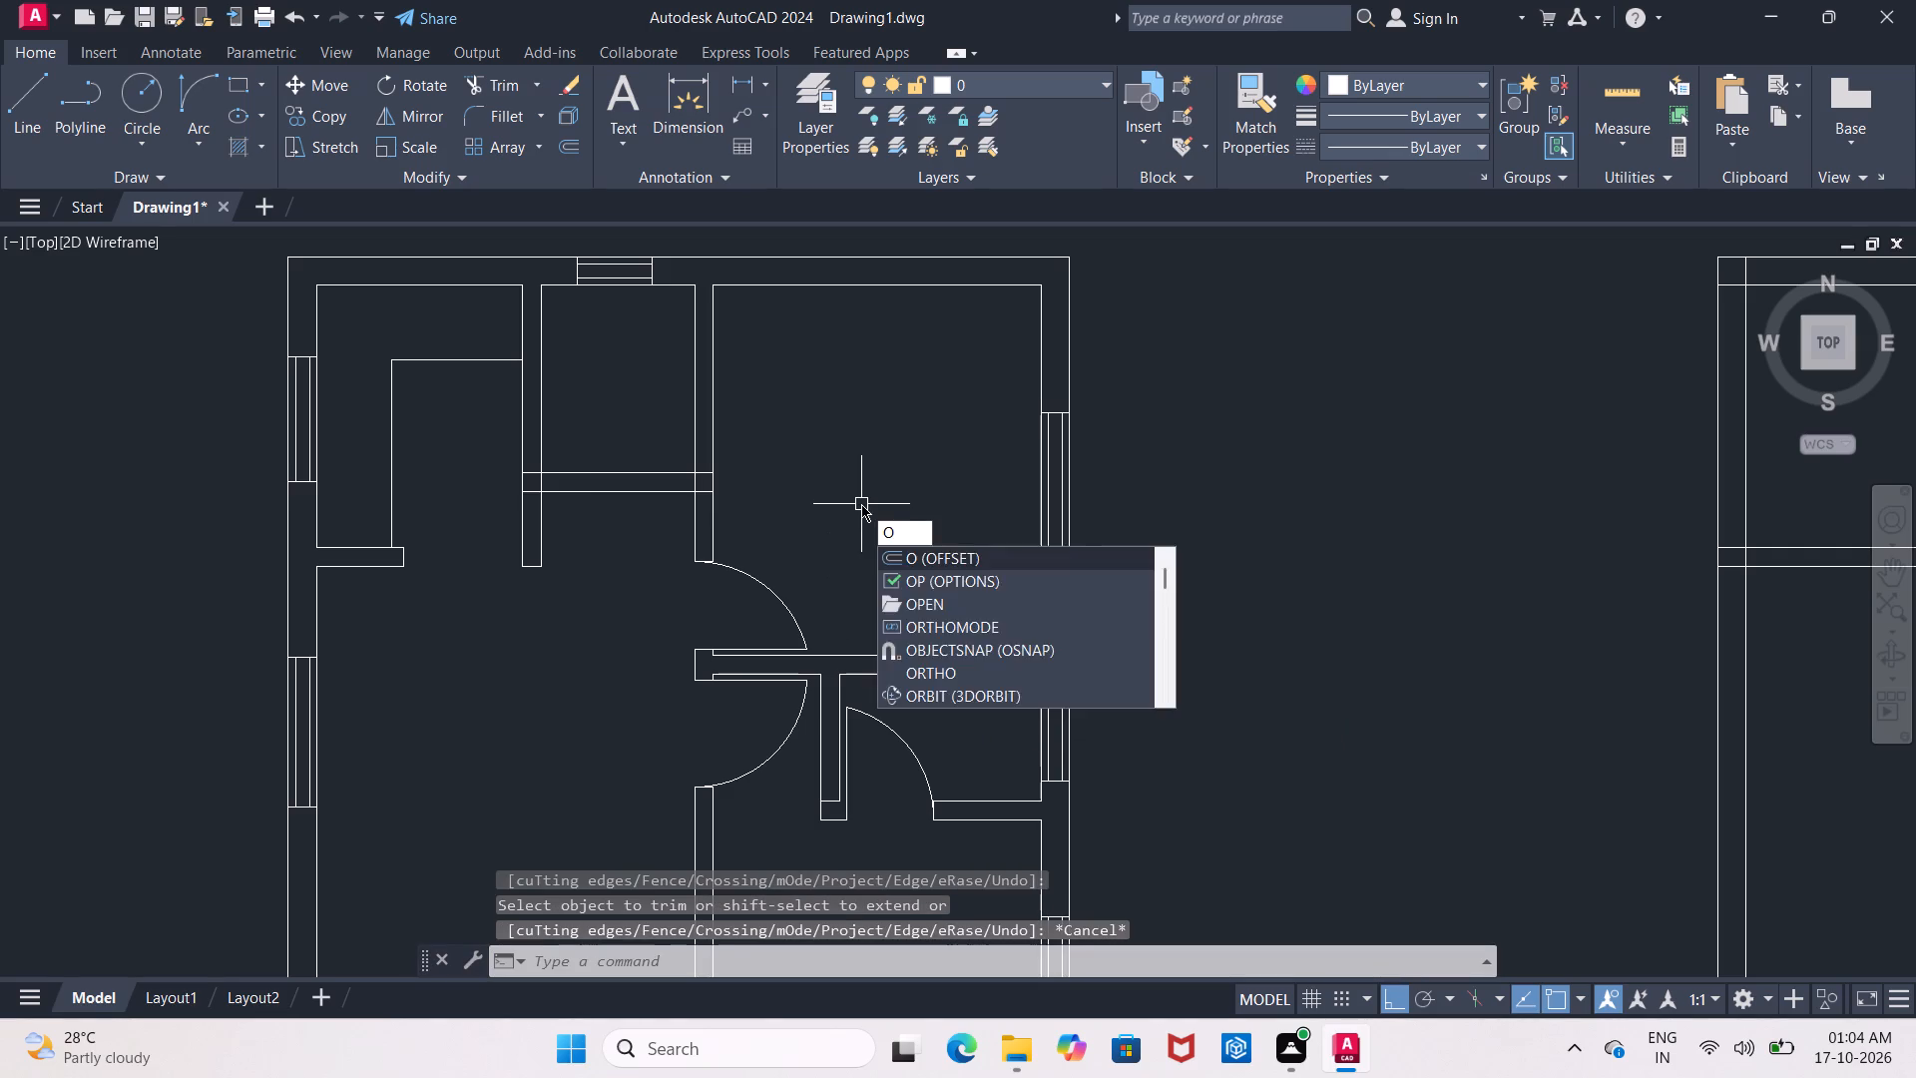
key("Return")
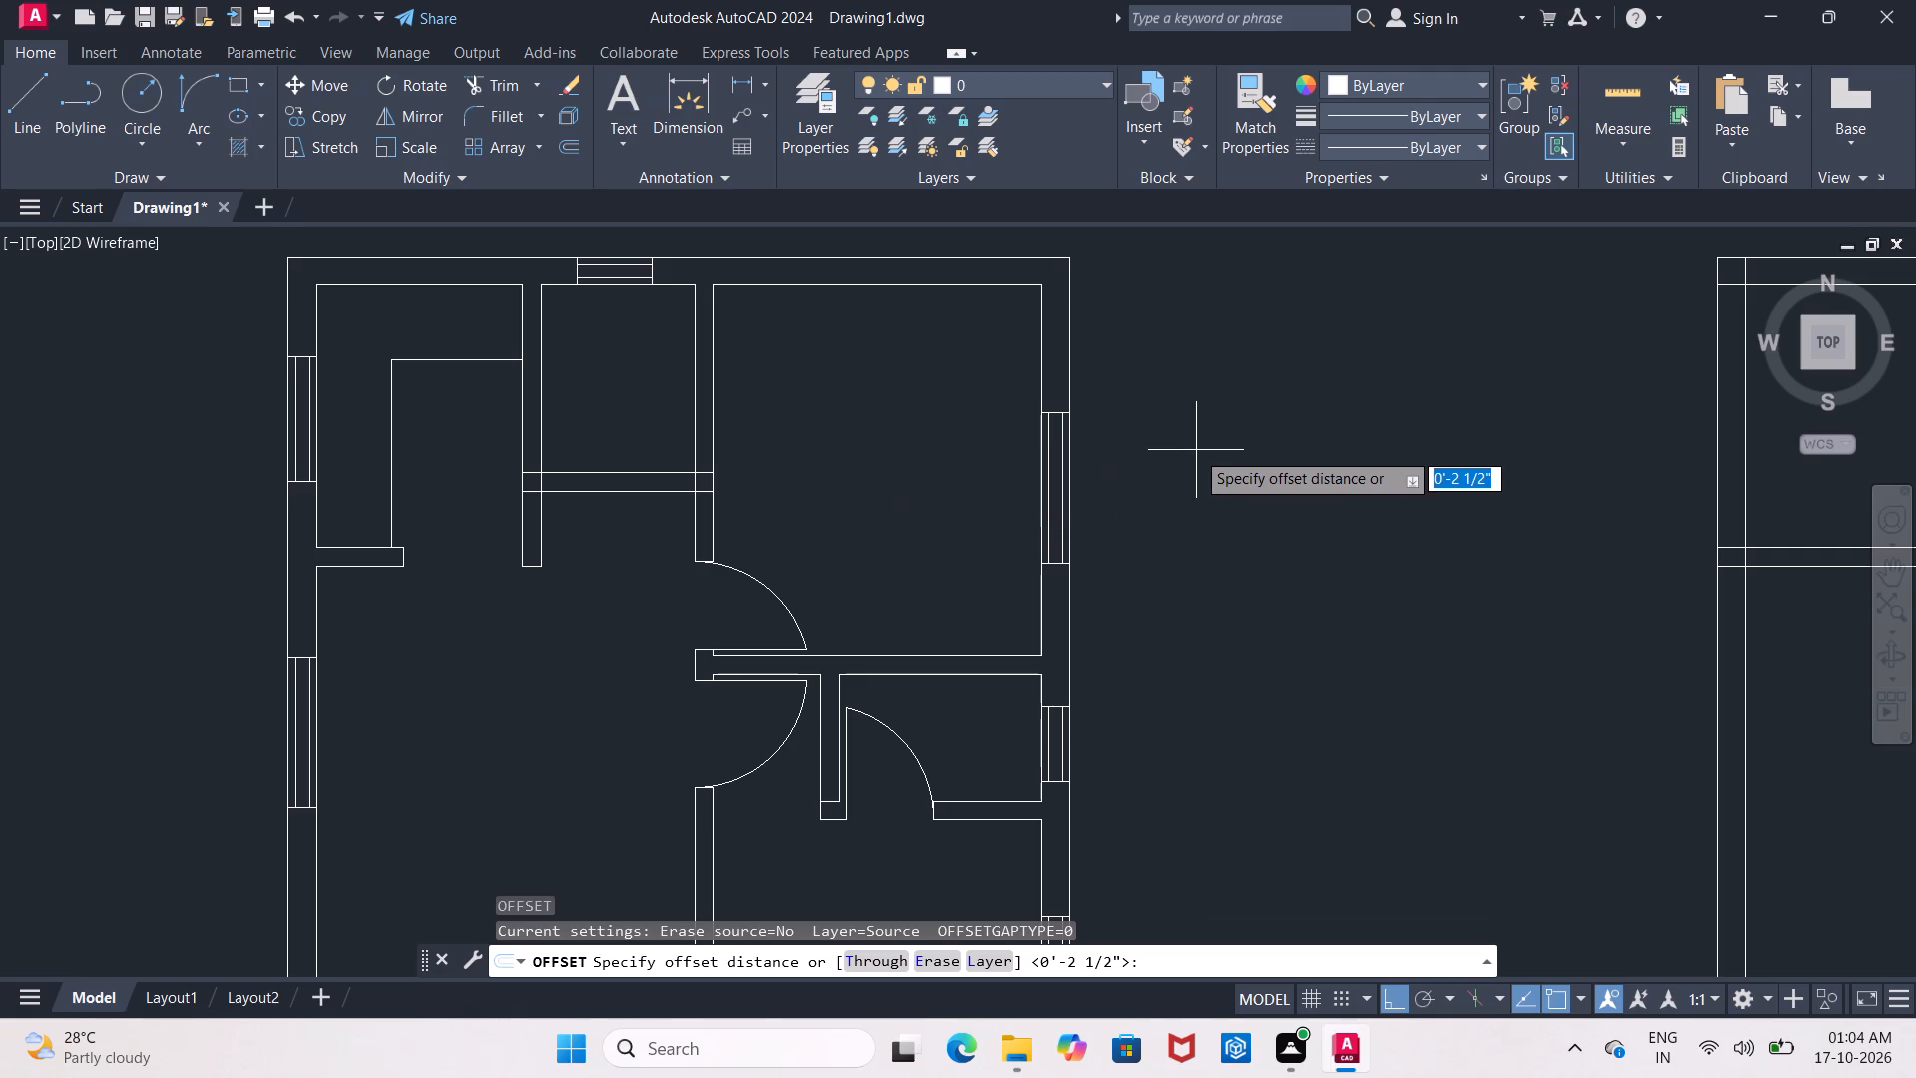
key("2")
key("shift+quotedbl")
key("Return")
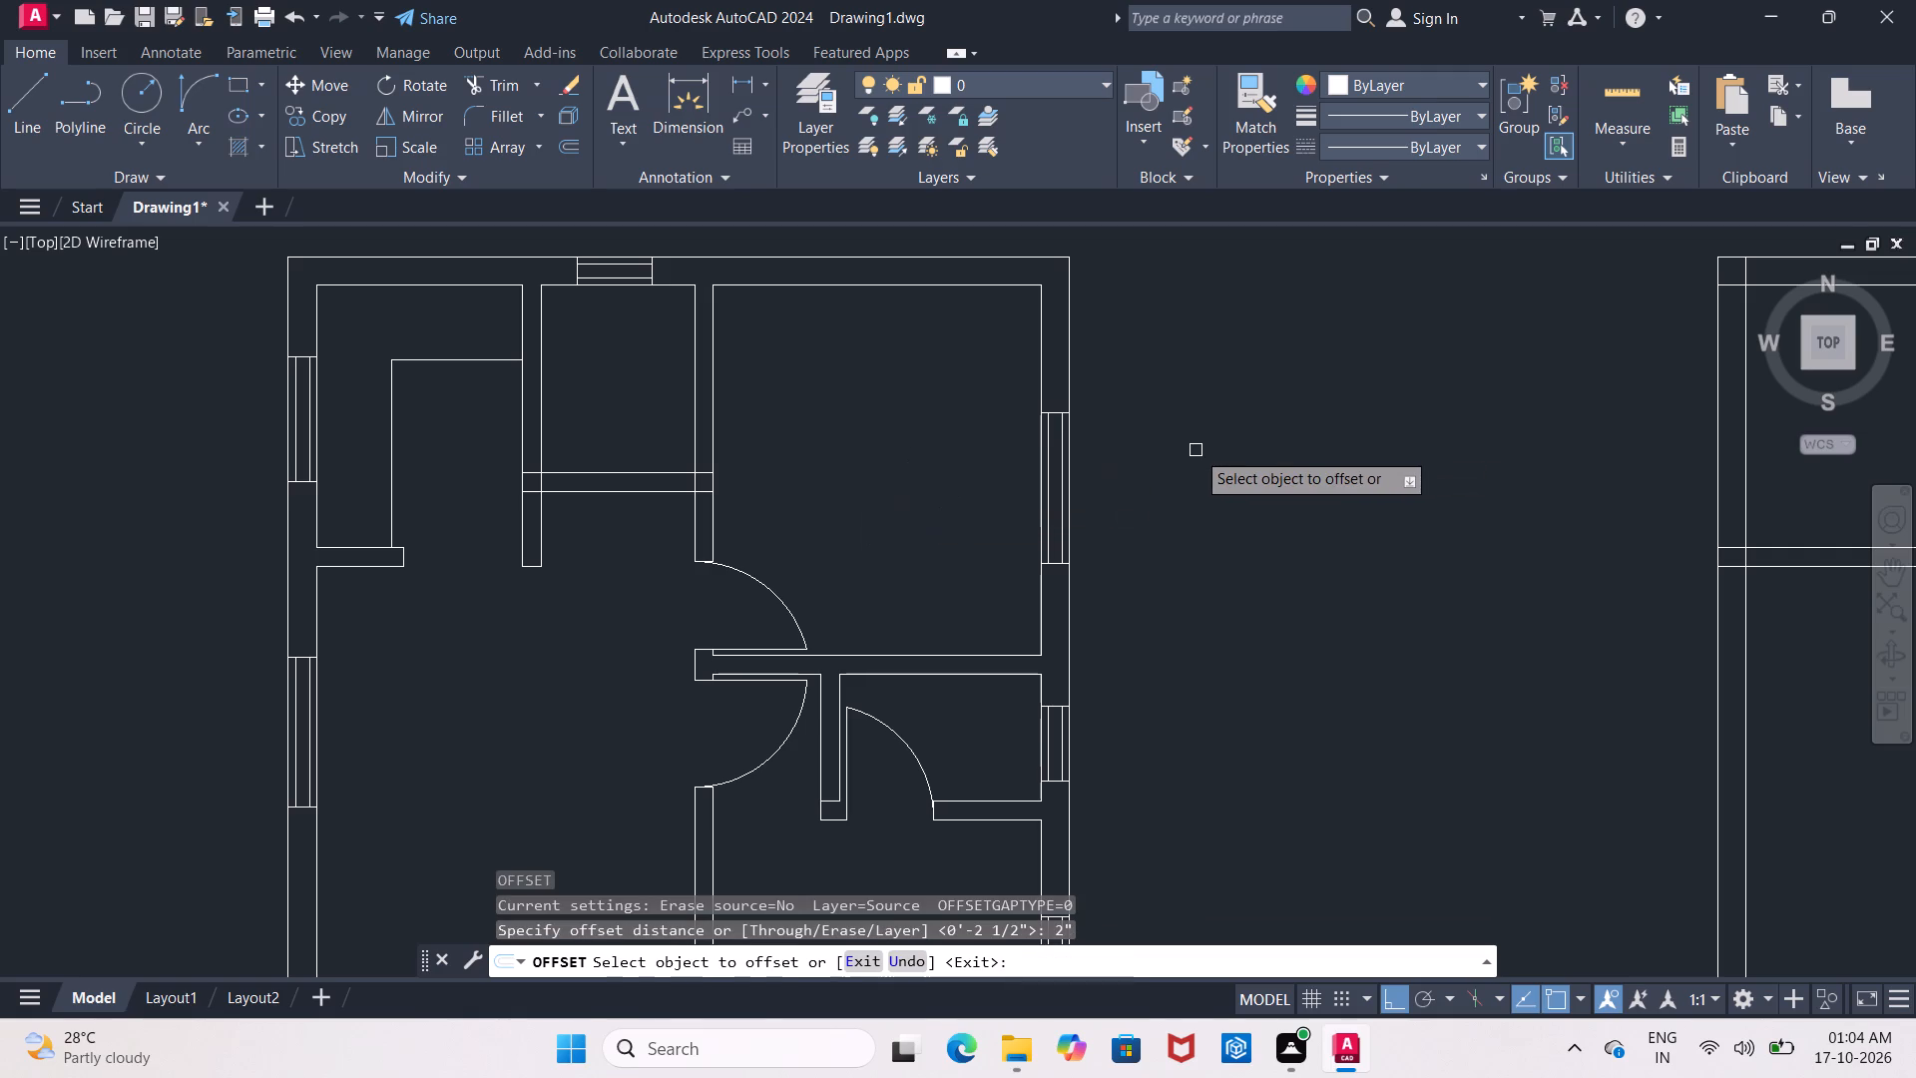
scroll(639, 468, "up", 2)
left_click(666, 477)
left_click(662, 417)
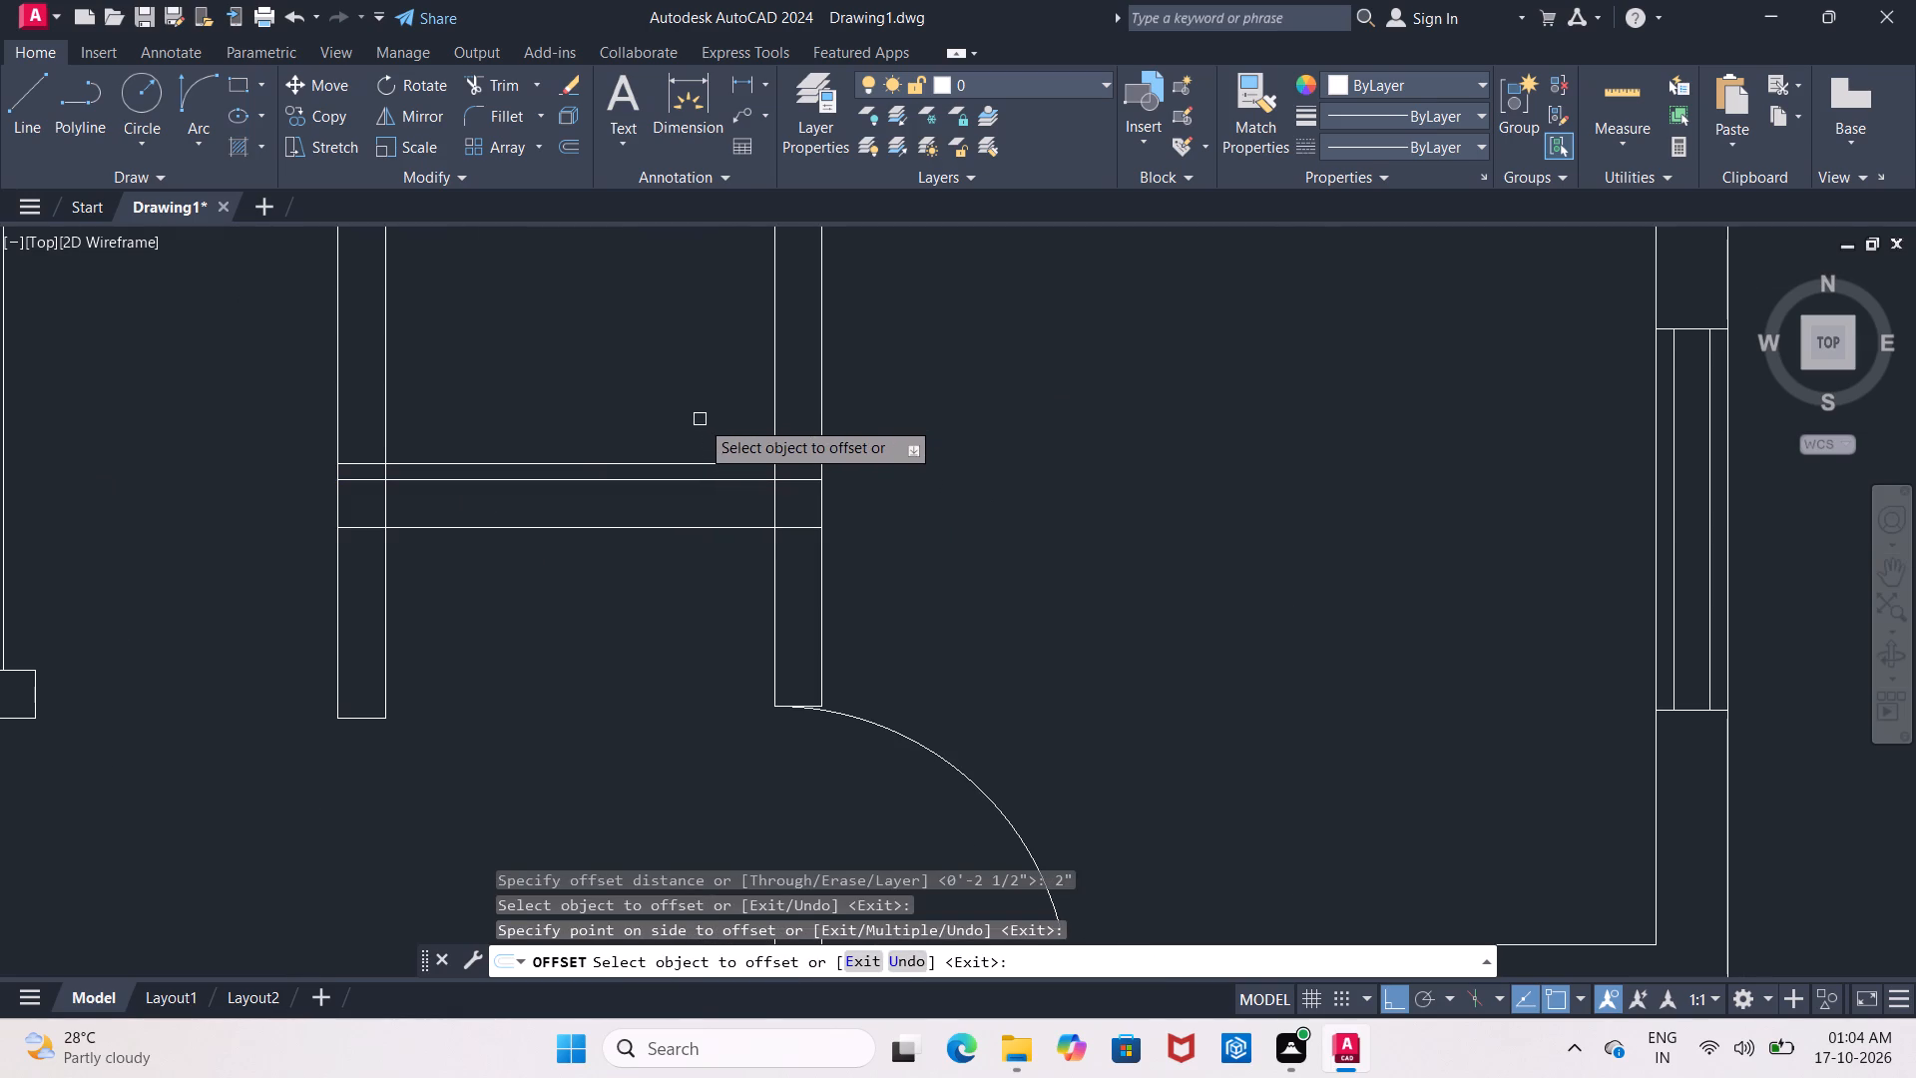
key("Return")
Offset the lower line of the cross wall below the top-window room 3' upward.
key("Return")
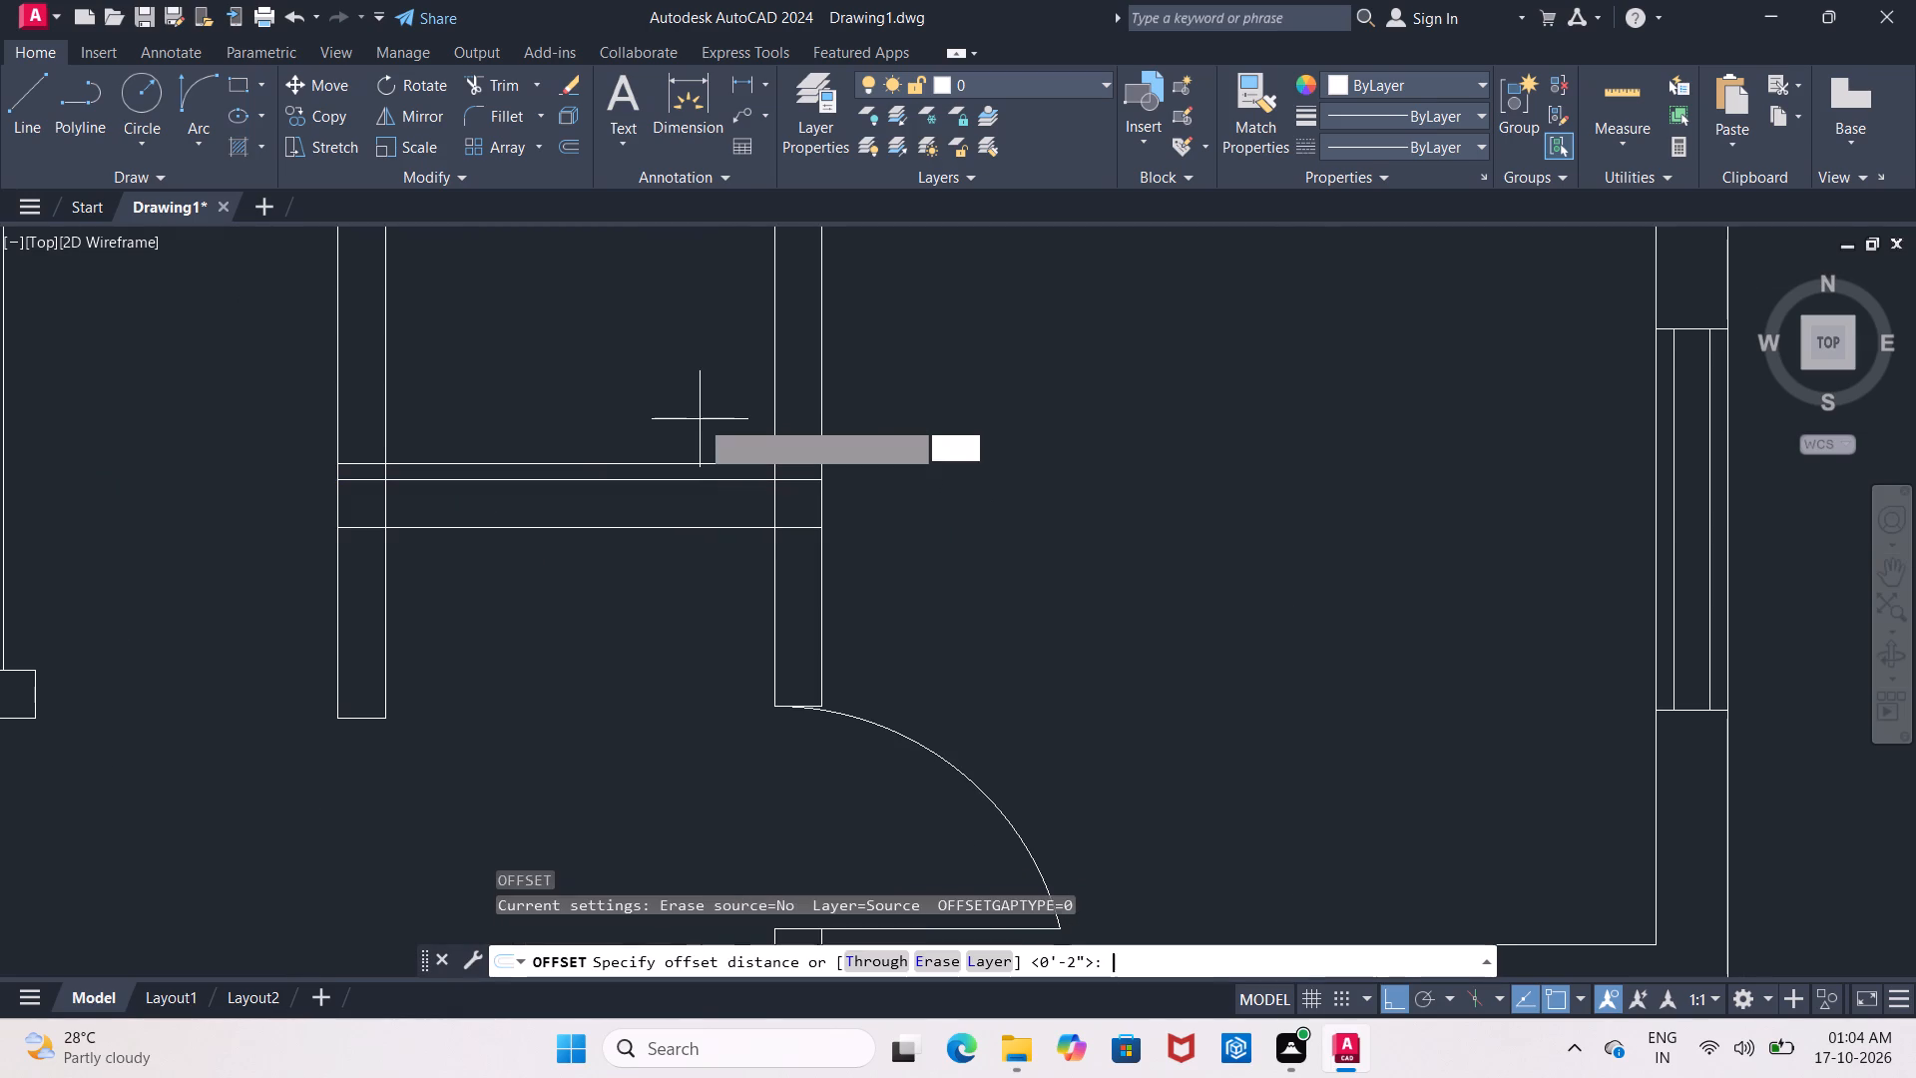
type("3'")
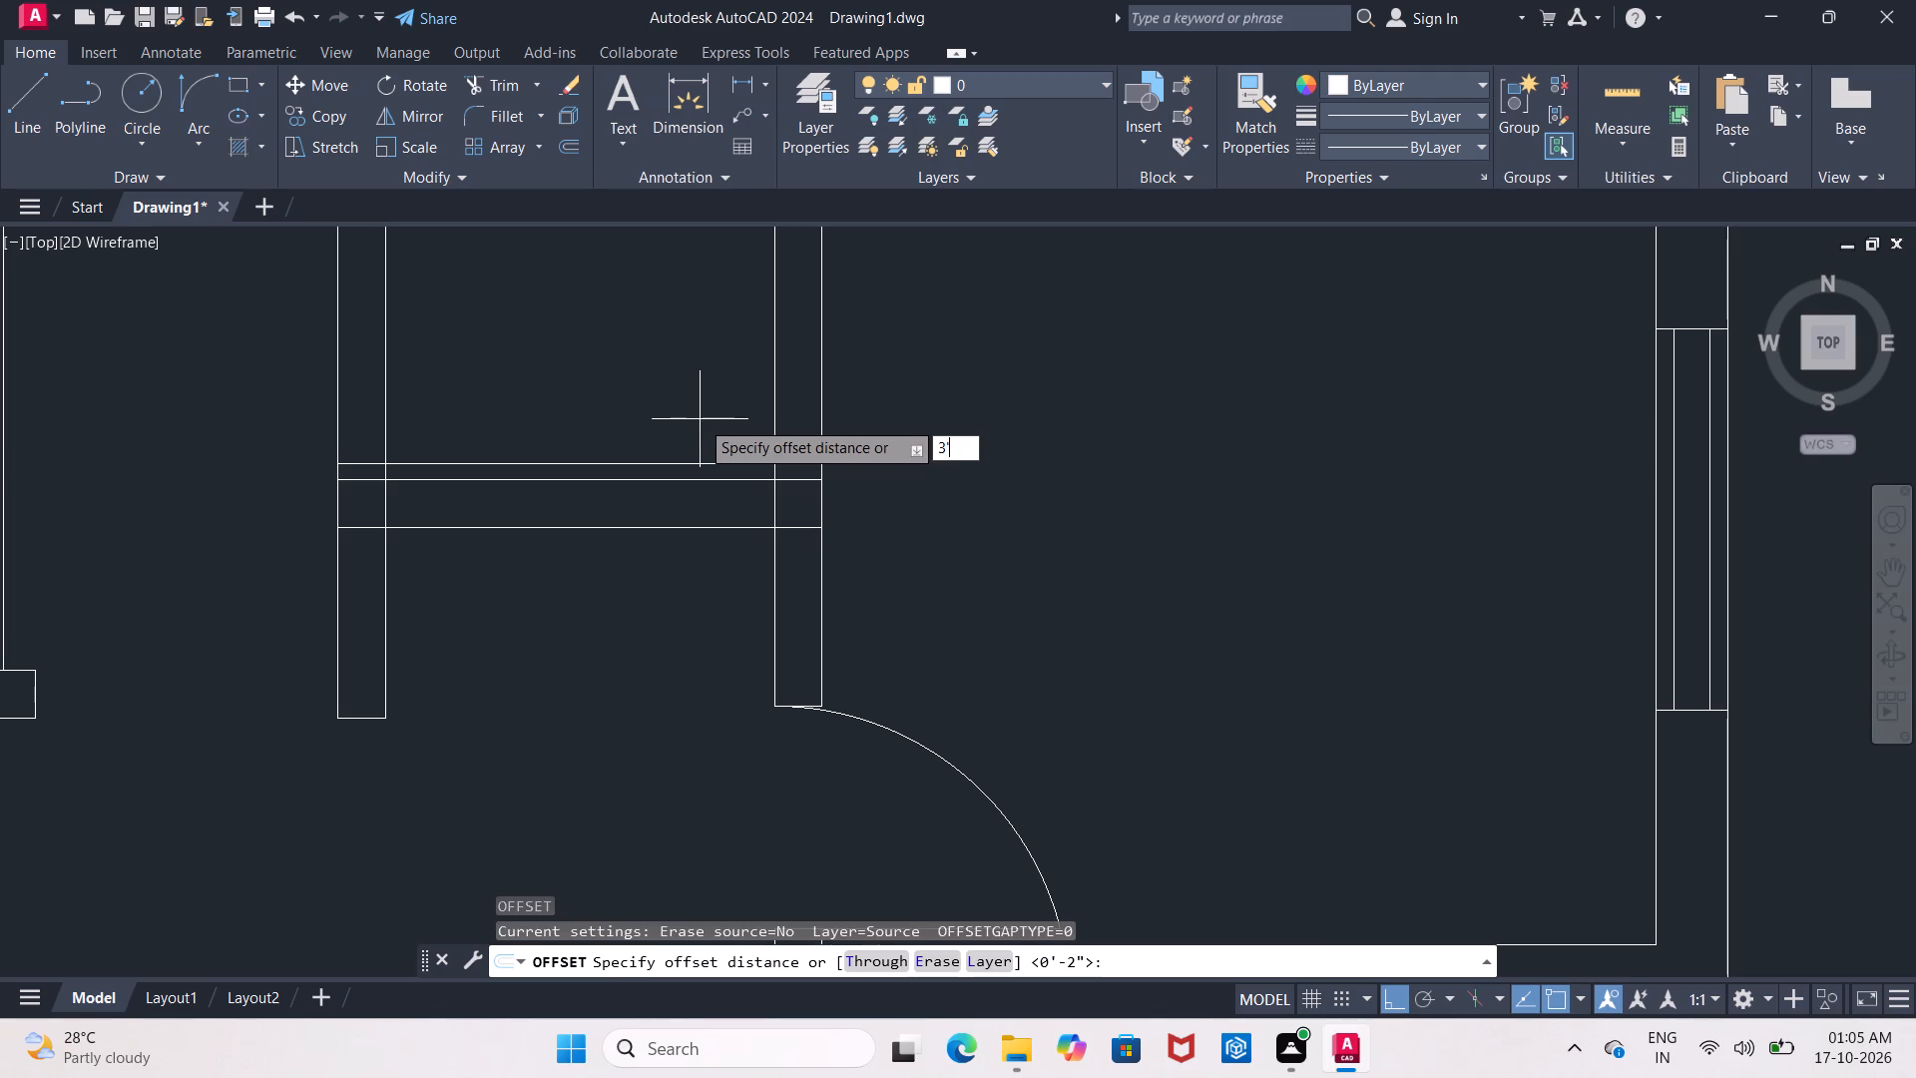
key("Return")
left_click(719, 482)
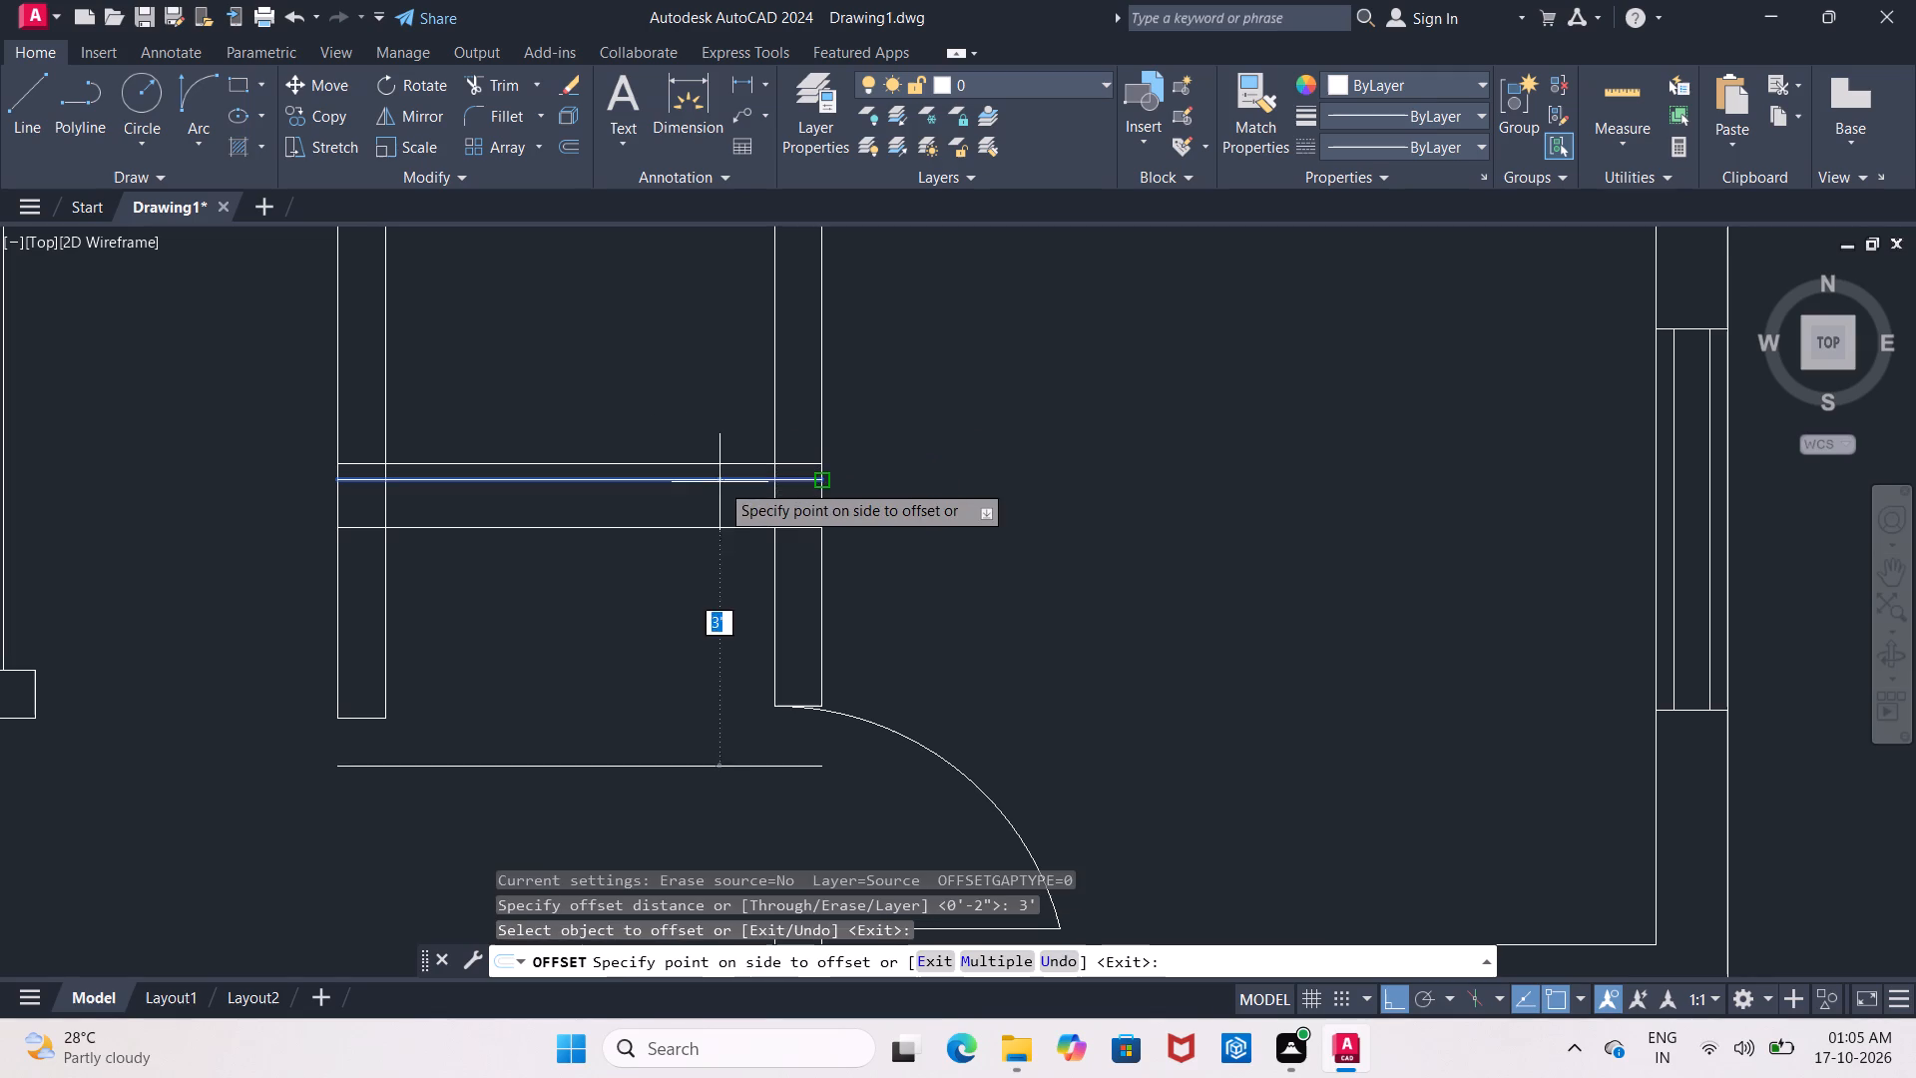
key("Escape")
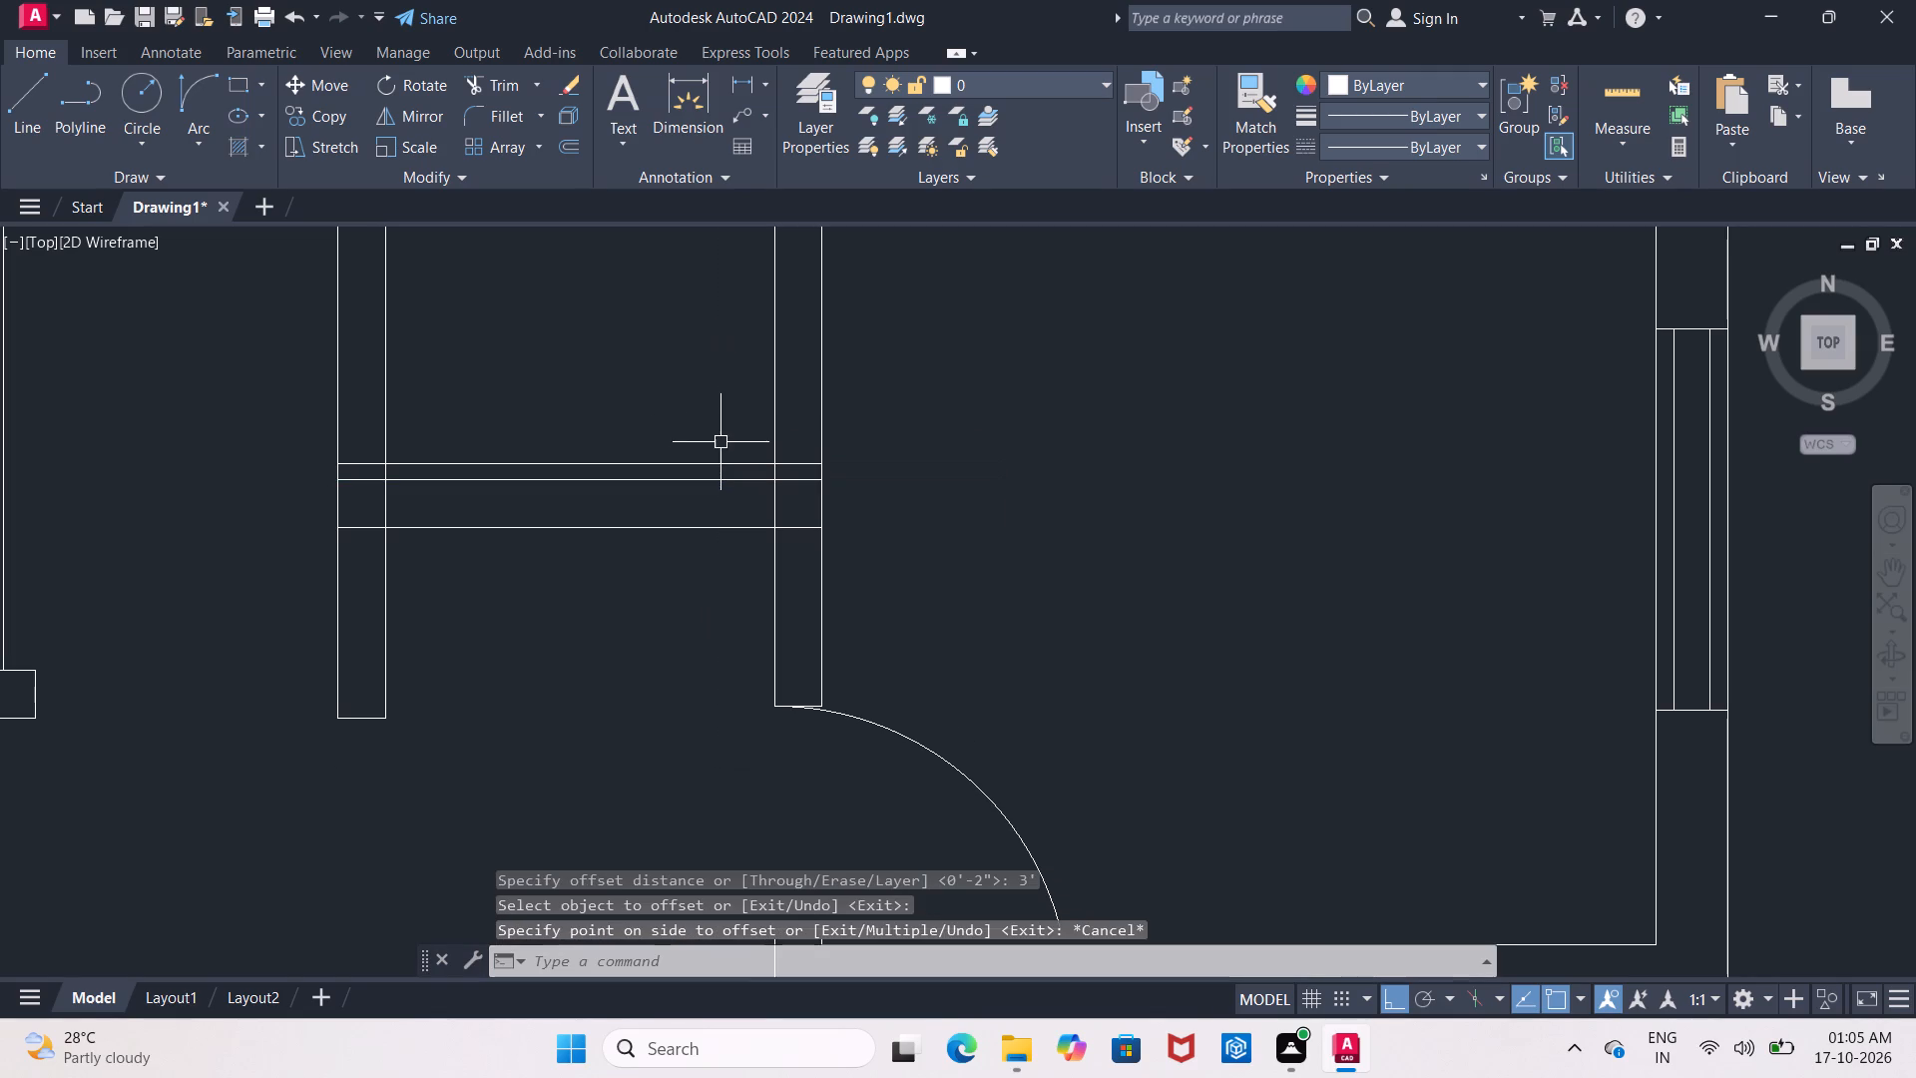
key("Return")
key("Return")
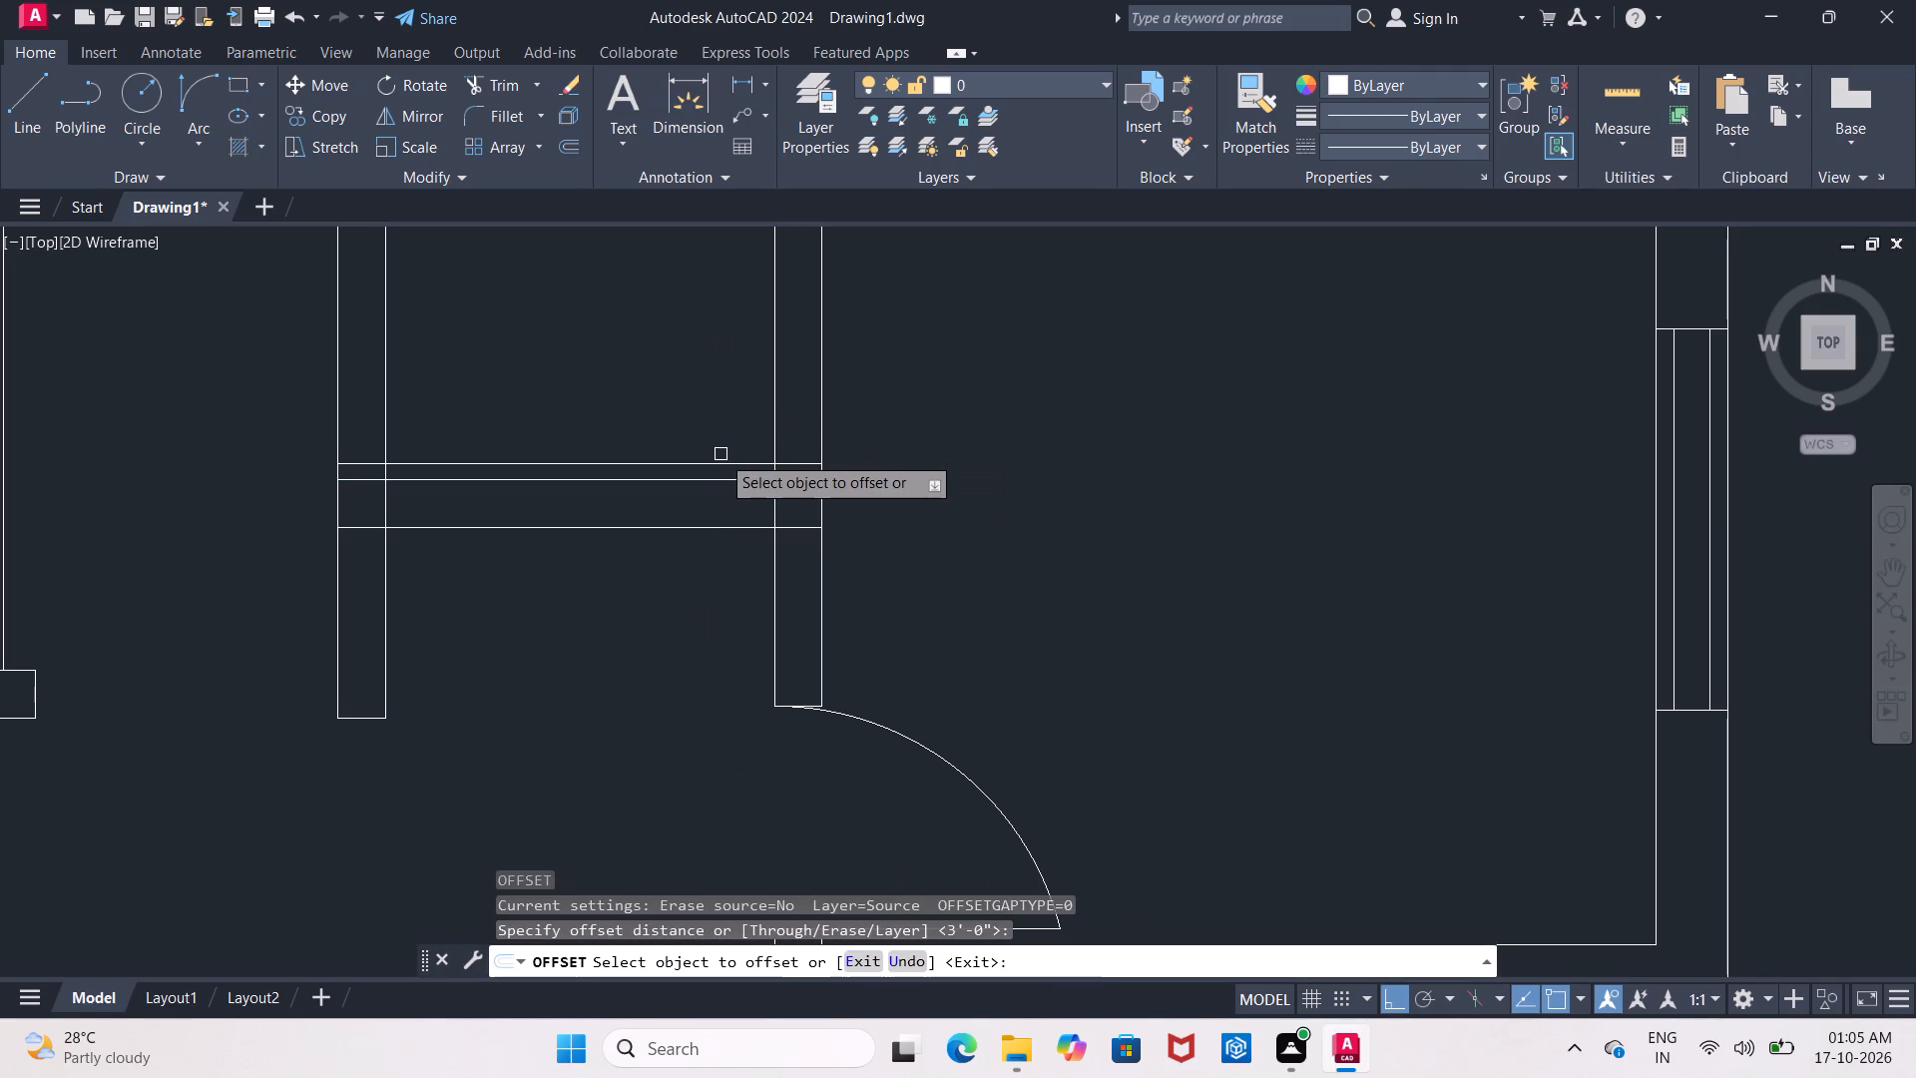
left_click(717, 524)
left_click(687, 392)
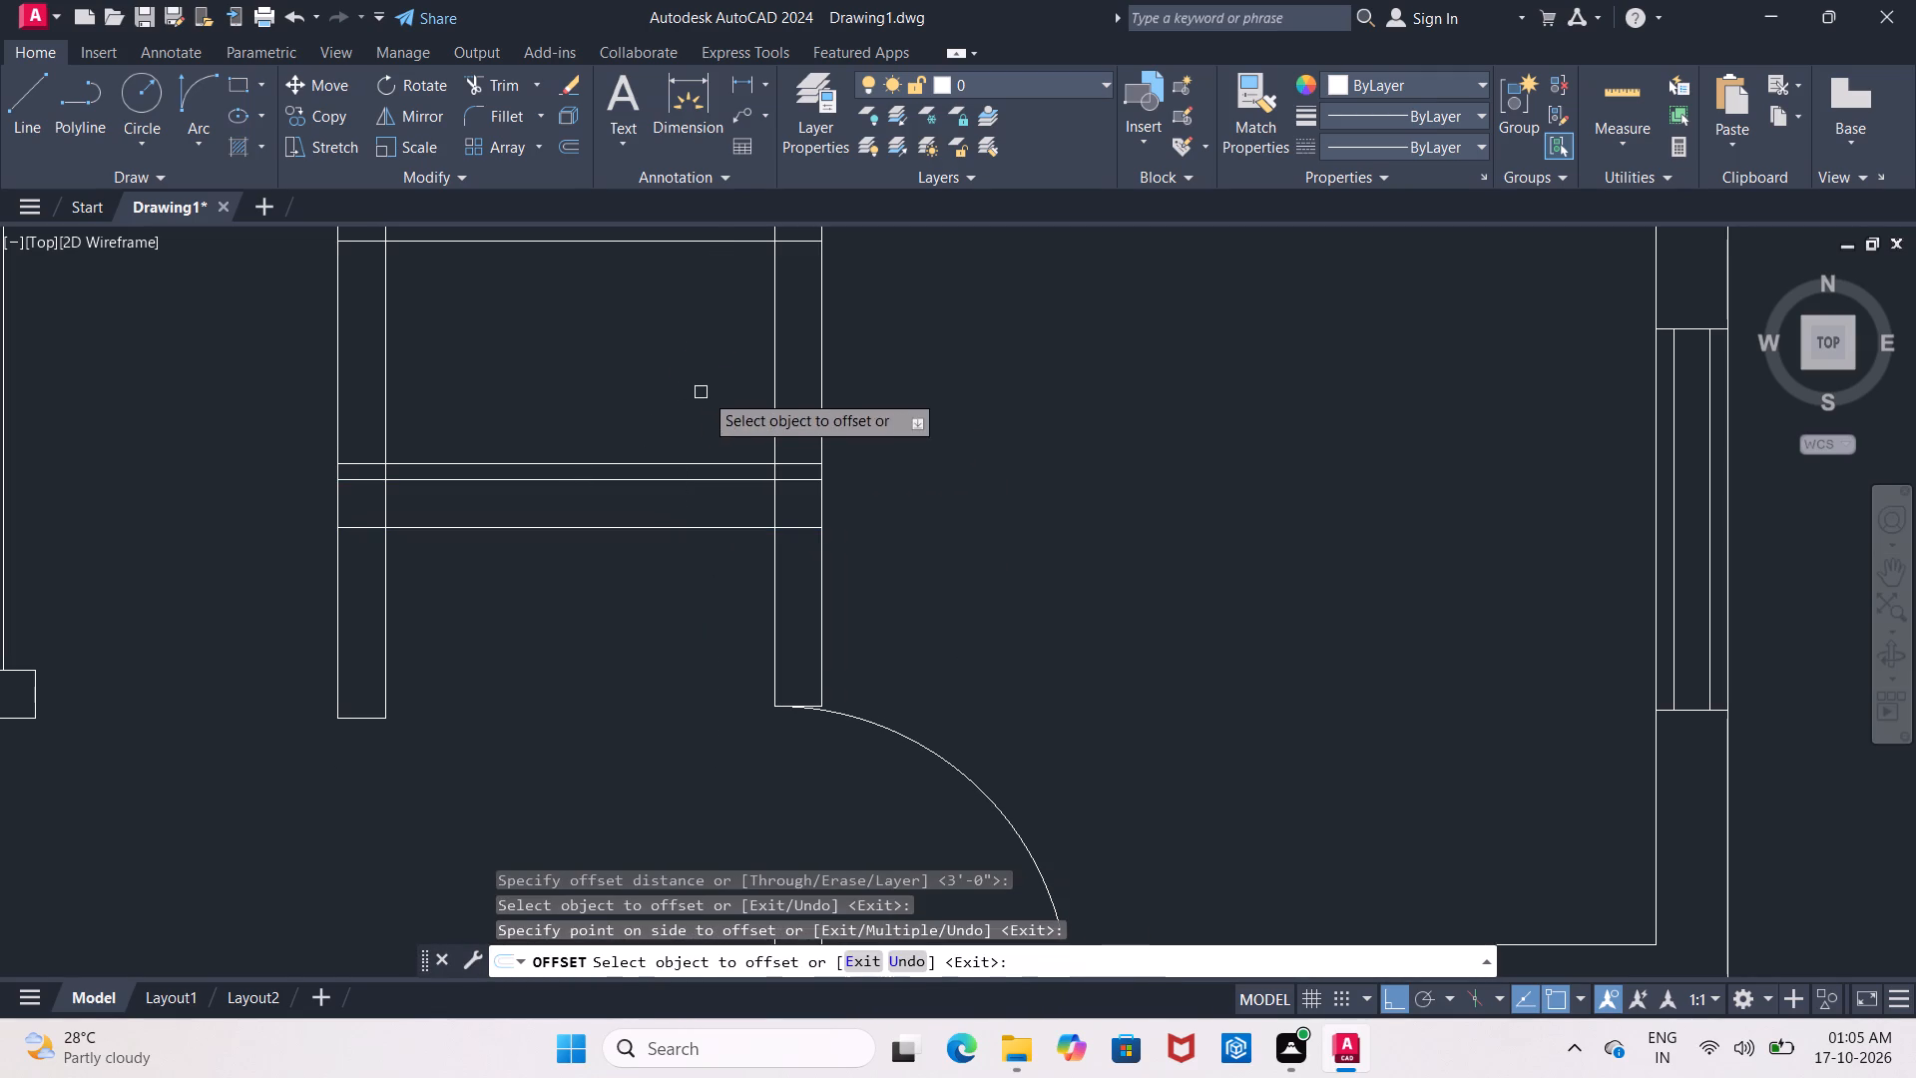
Offset the outer line of the top-window room's right wall 3' to the left, into the room.
left_click(819, 385)
left_click(626, 405)
middle_click_drag(625, 405, 601, 488)
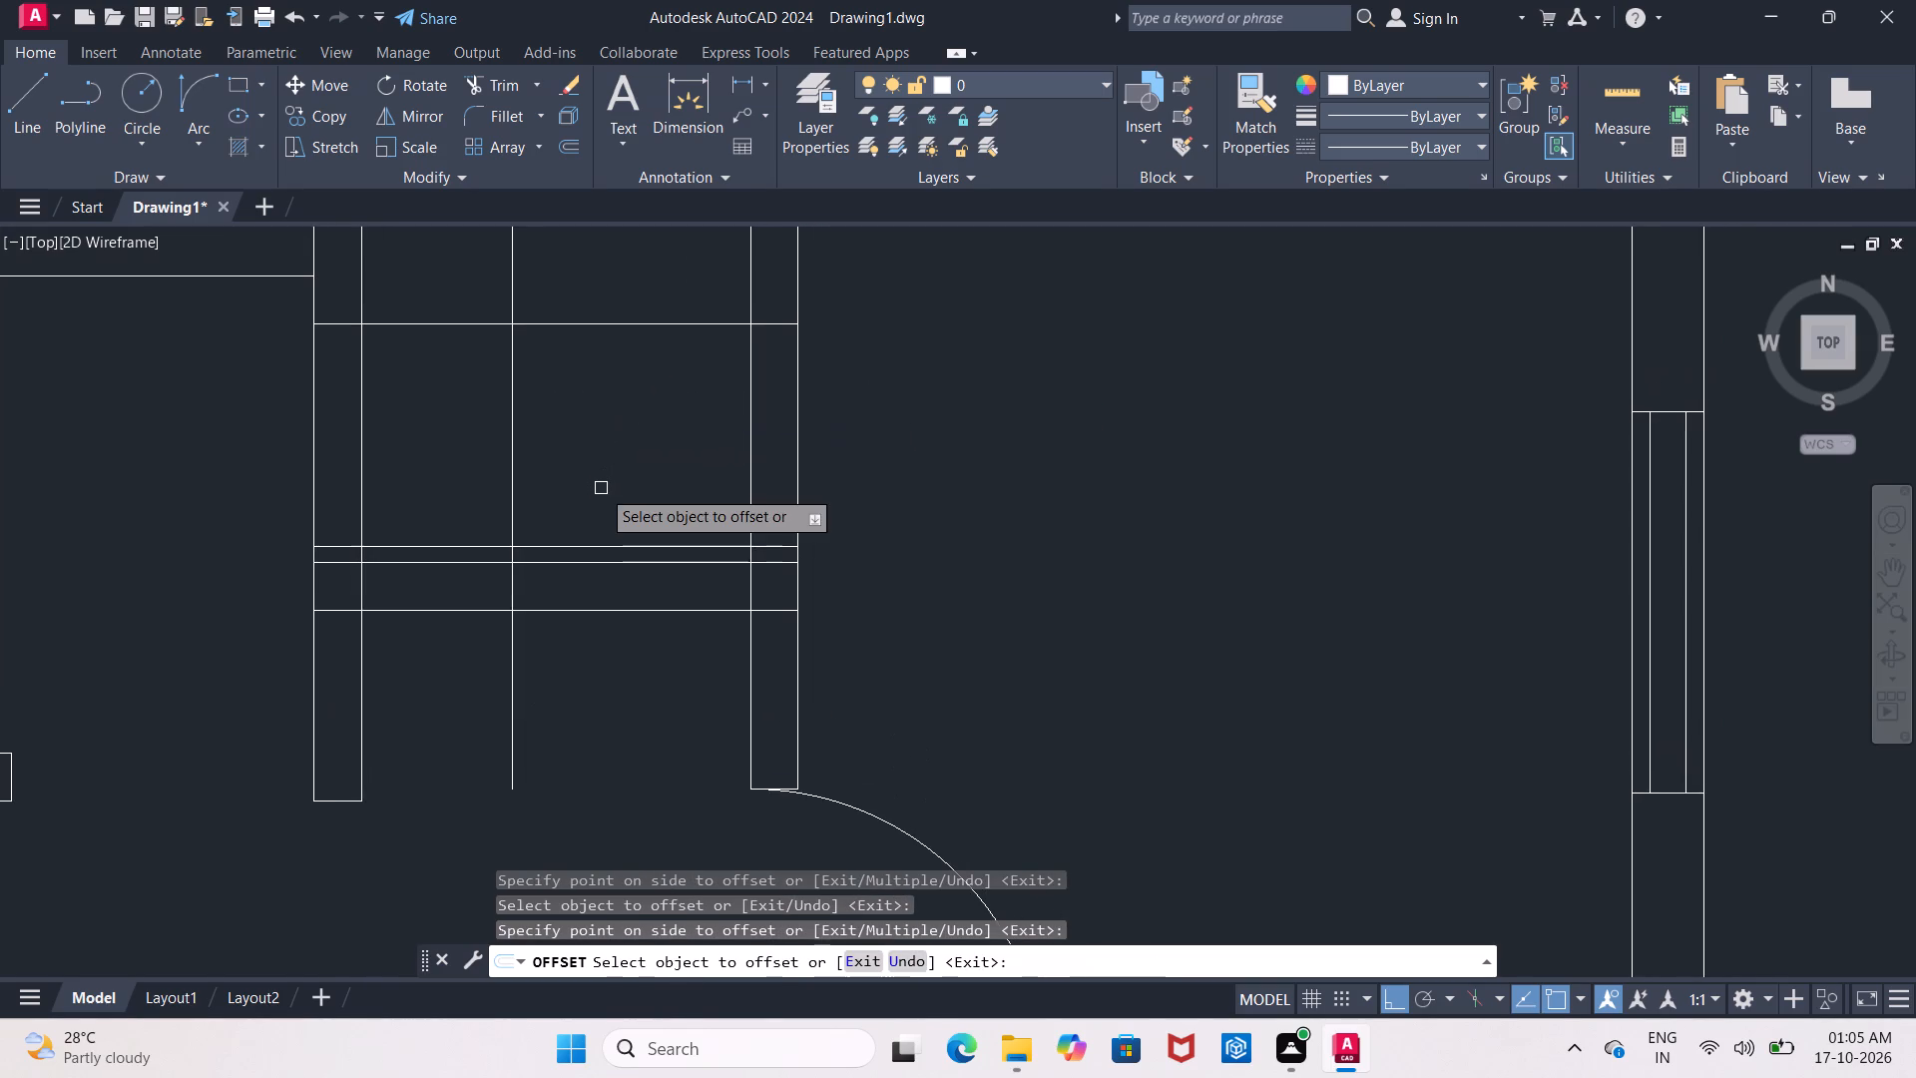
key("Escape")
Trim the top-window room's right wall across the 3' door opening, and trim the 3' vertical offset line above and below the cross wall.
type("tr")
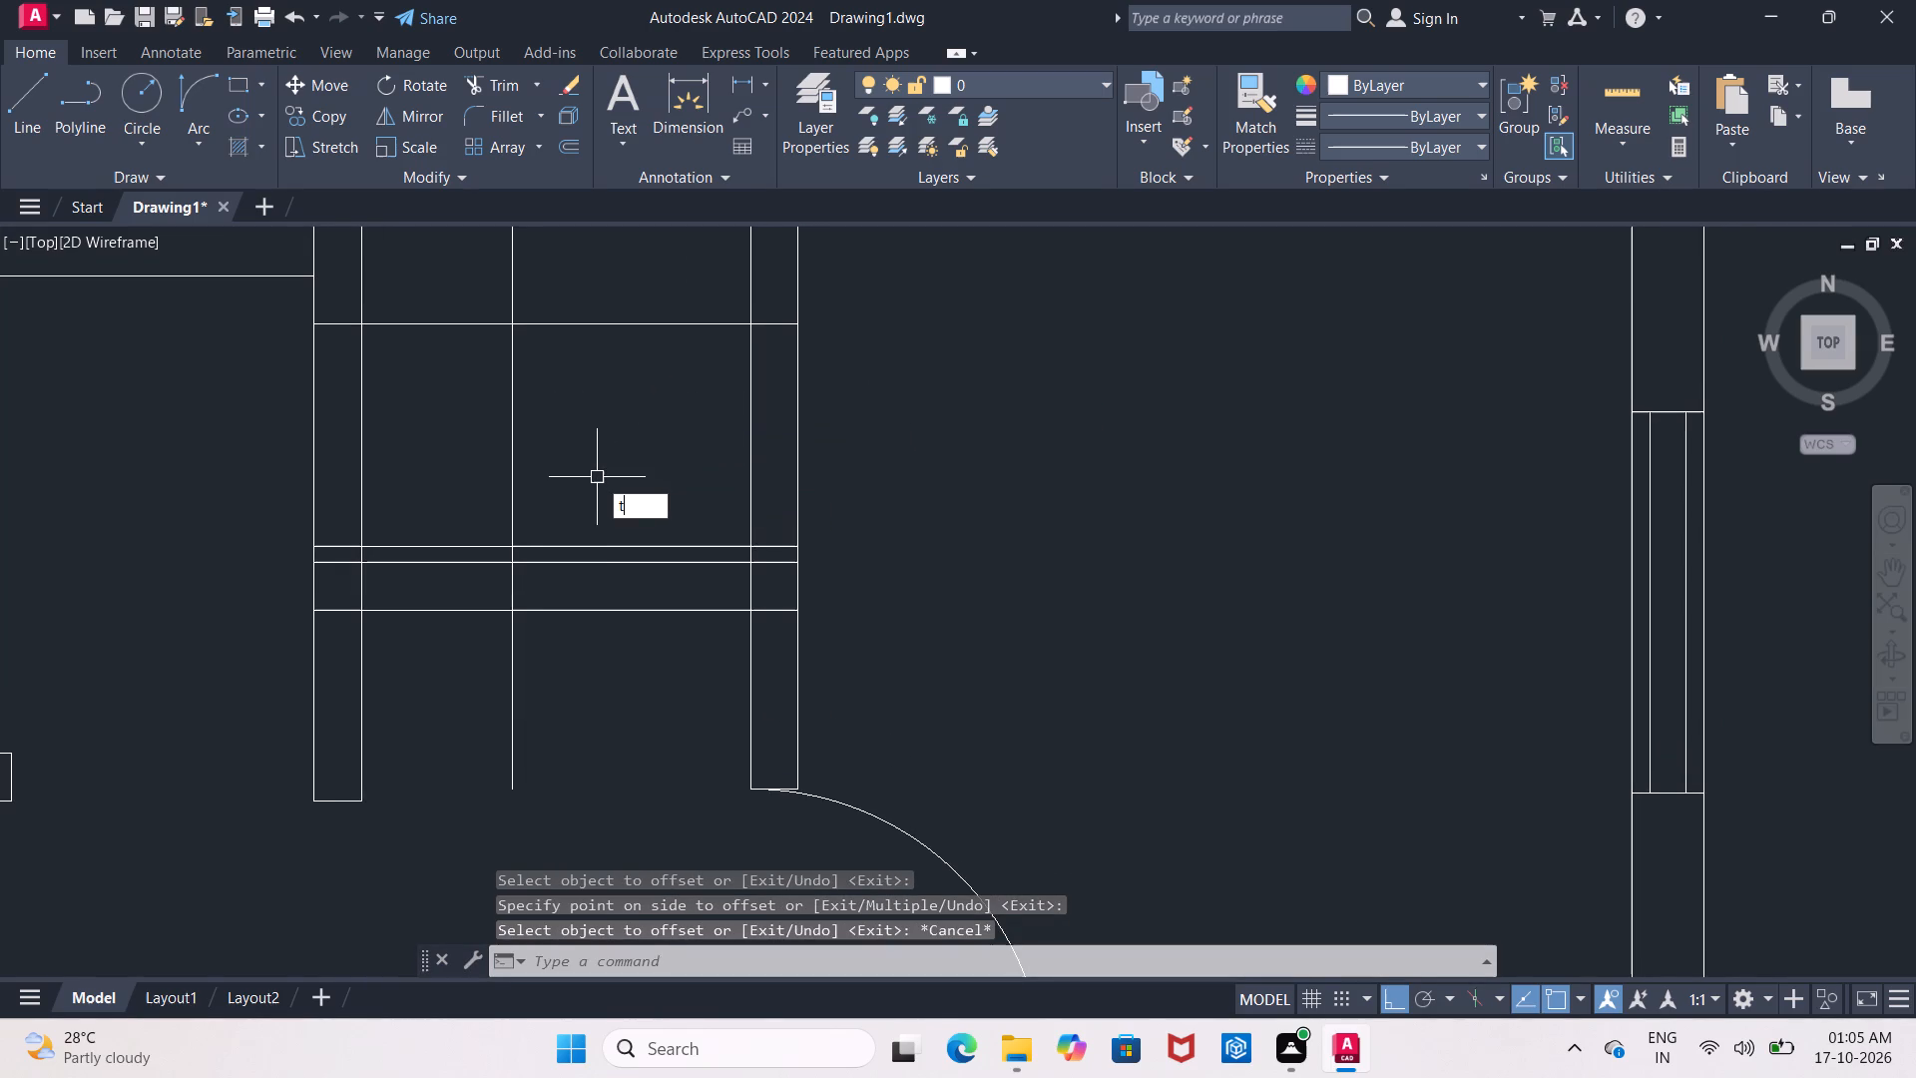
key("Return")
key("Return")
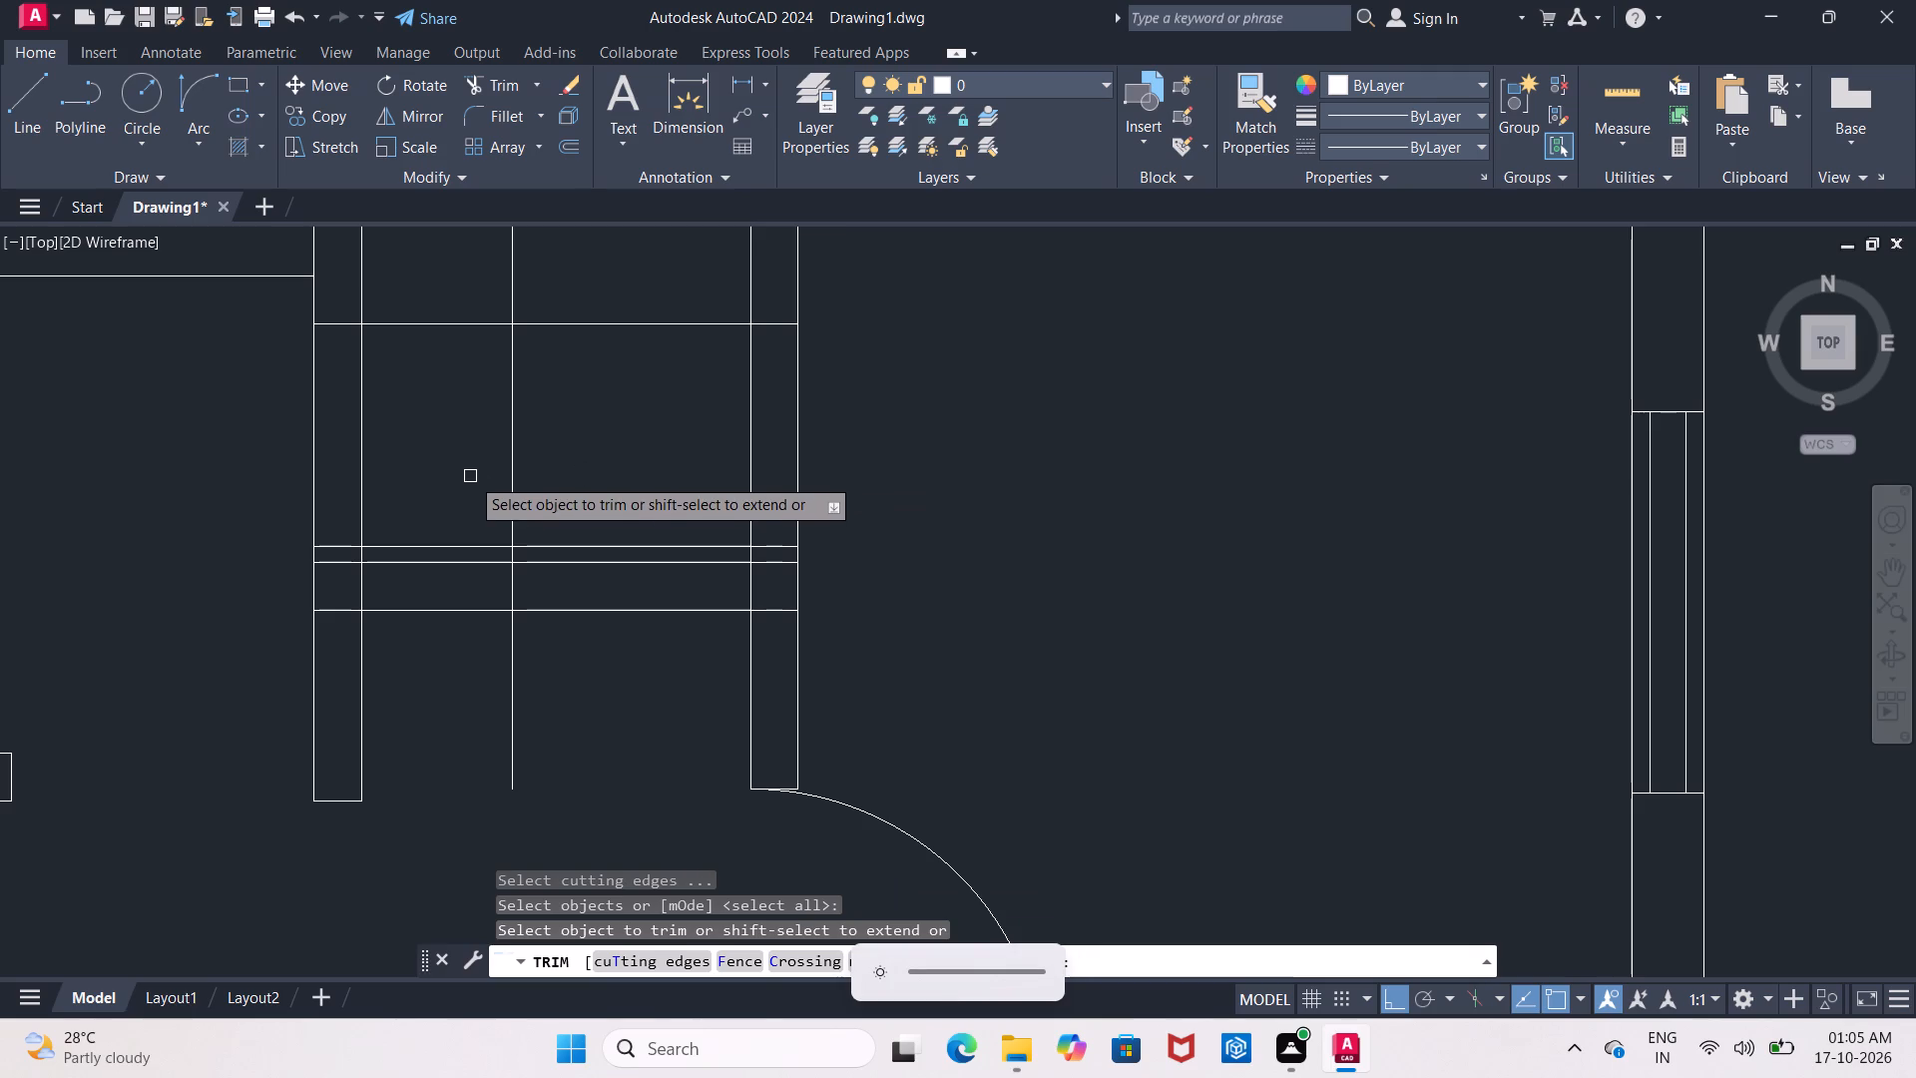
left_click_drag(462, 435, 756, 423)
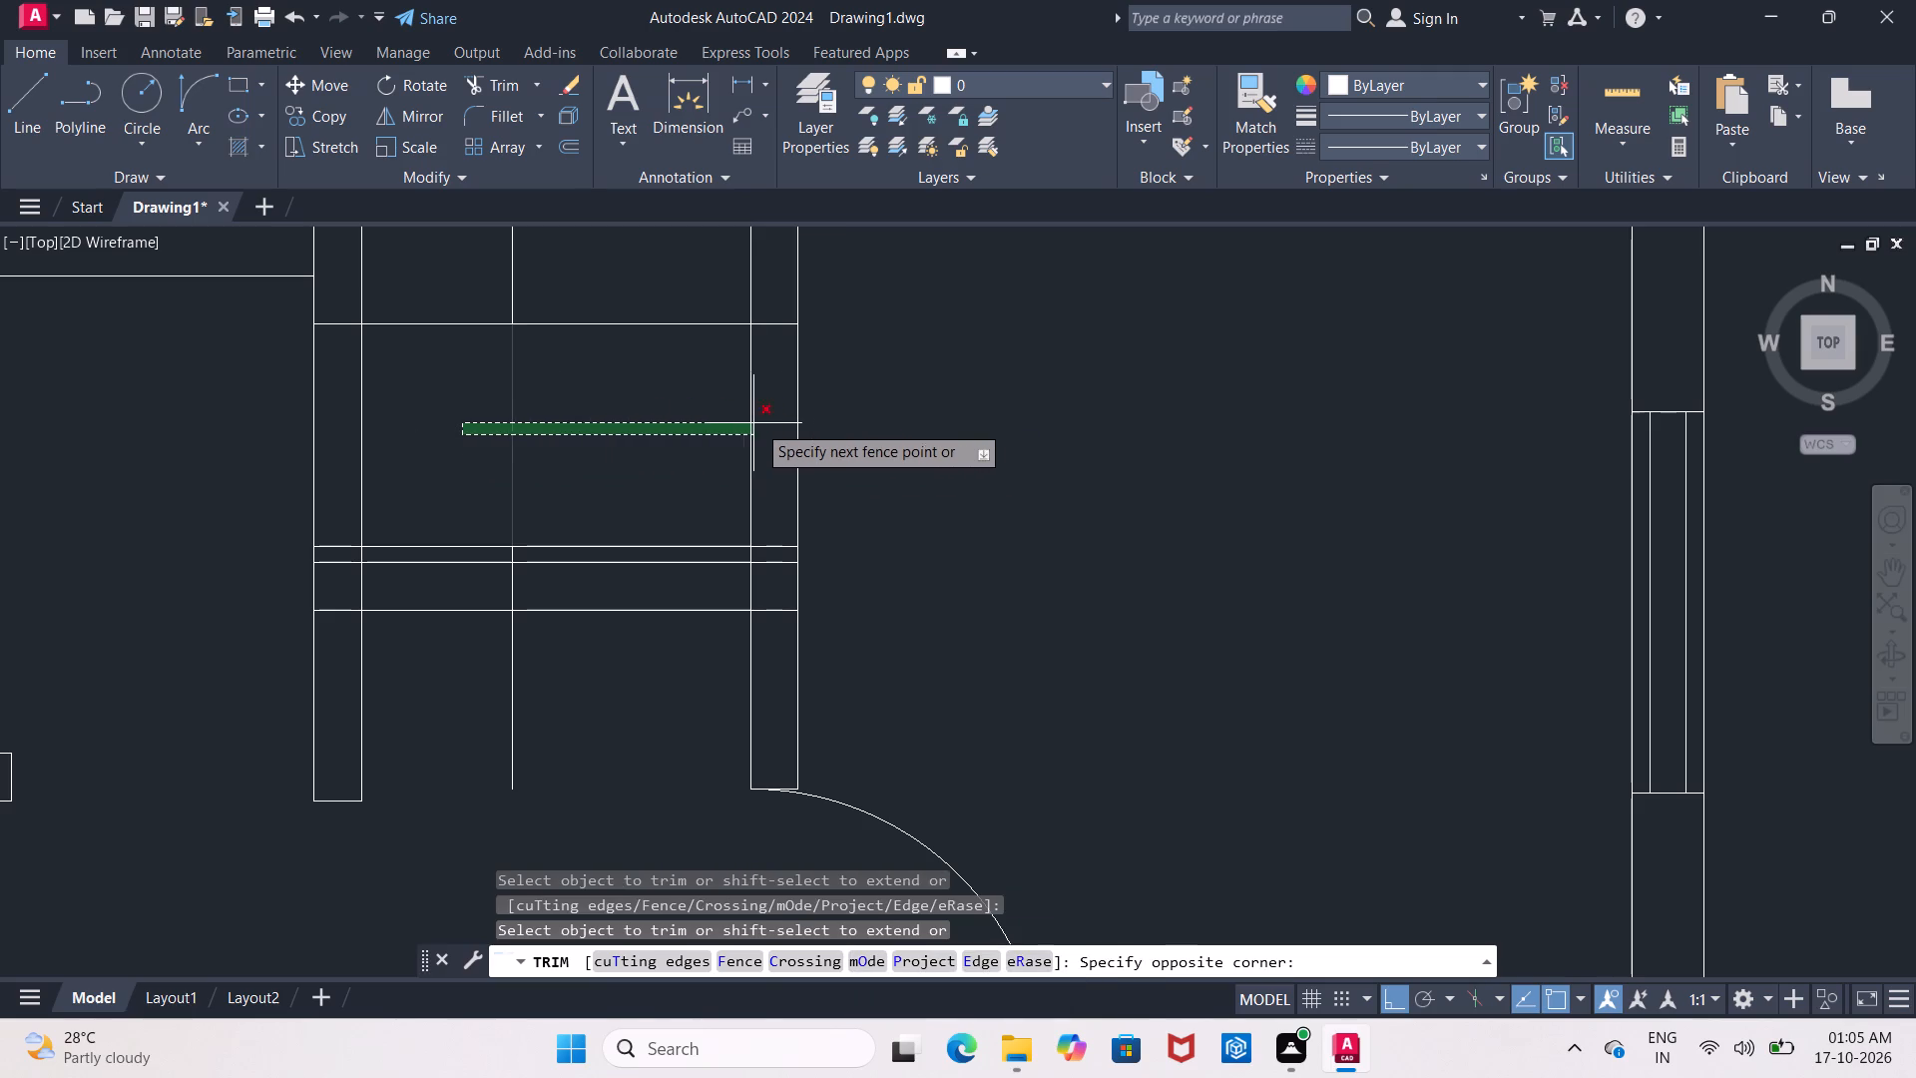
left_click_drag(756, 423, 830, 425)
left_click(508, 658)
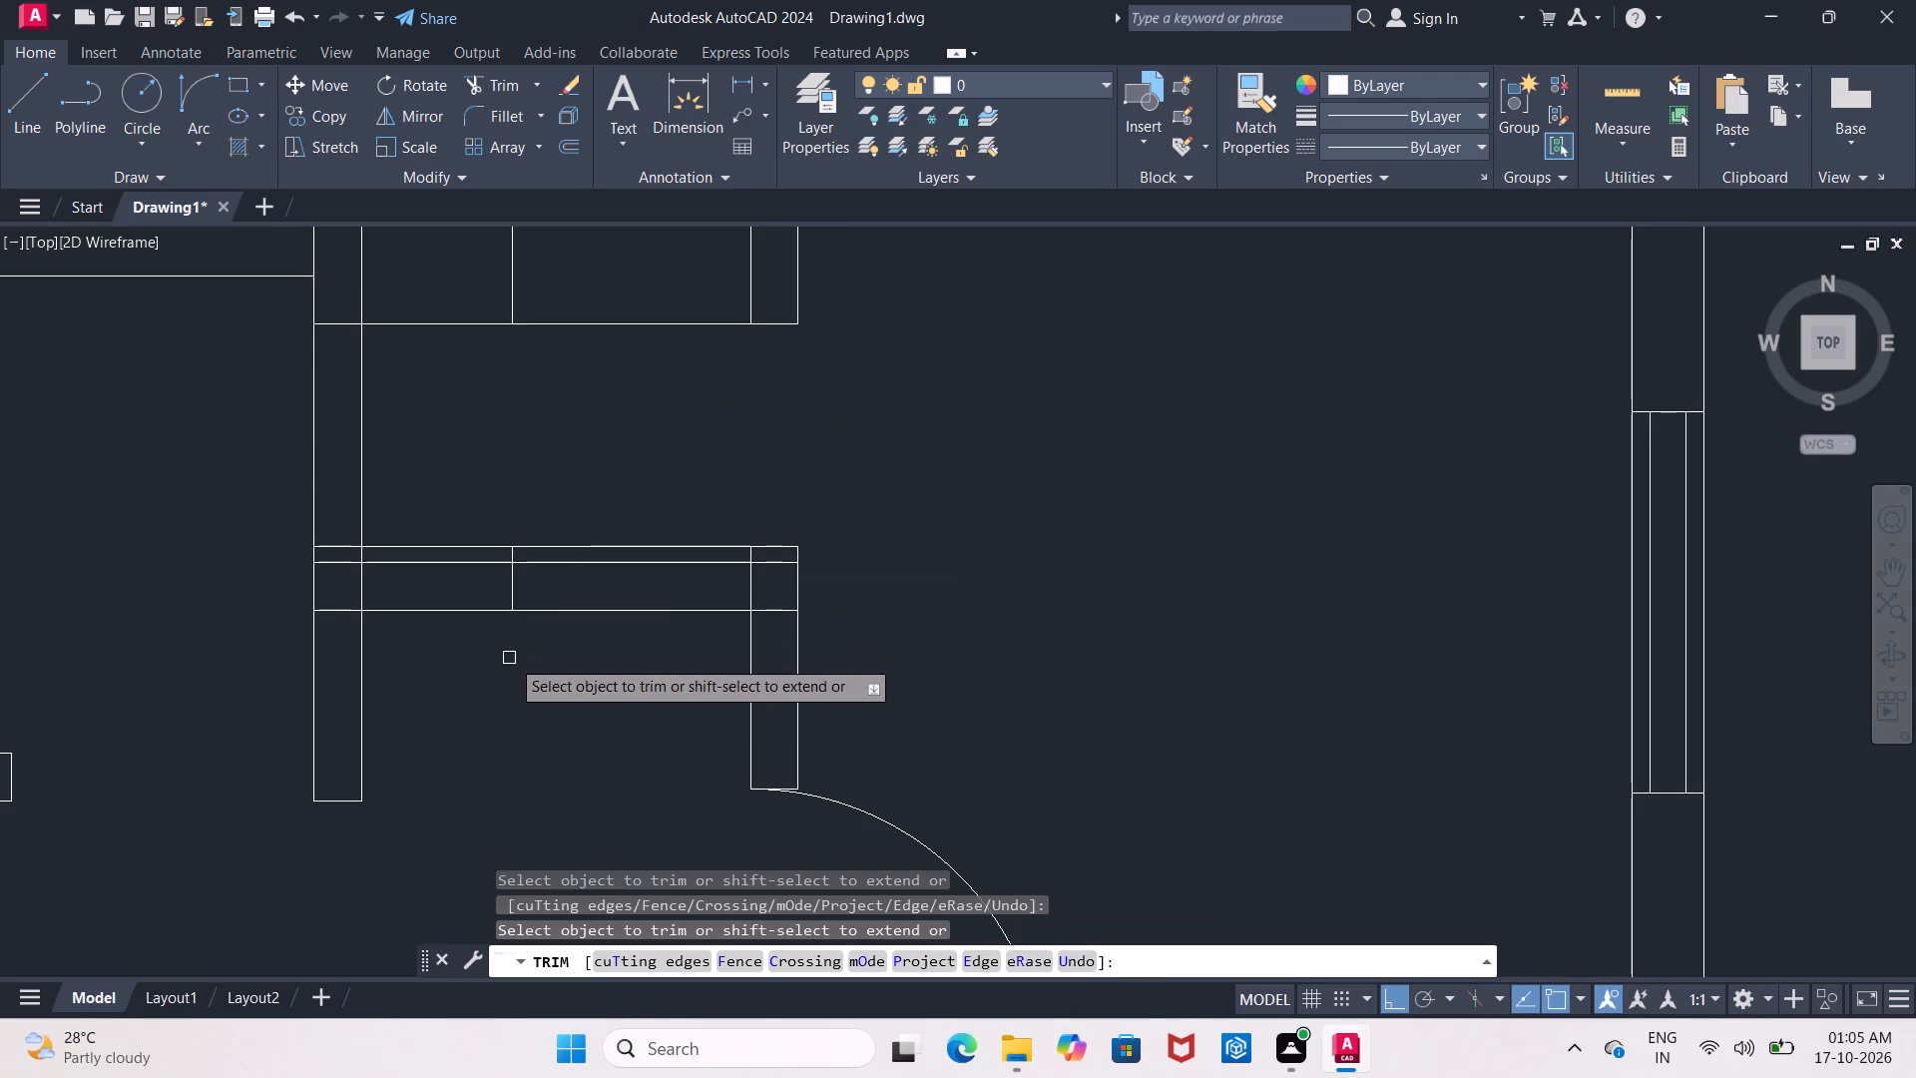
Delete the leftover upper piece of the vertical 3' offset line inside the top-window room.
middle_click_drag(565, 428, 539, 552)
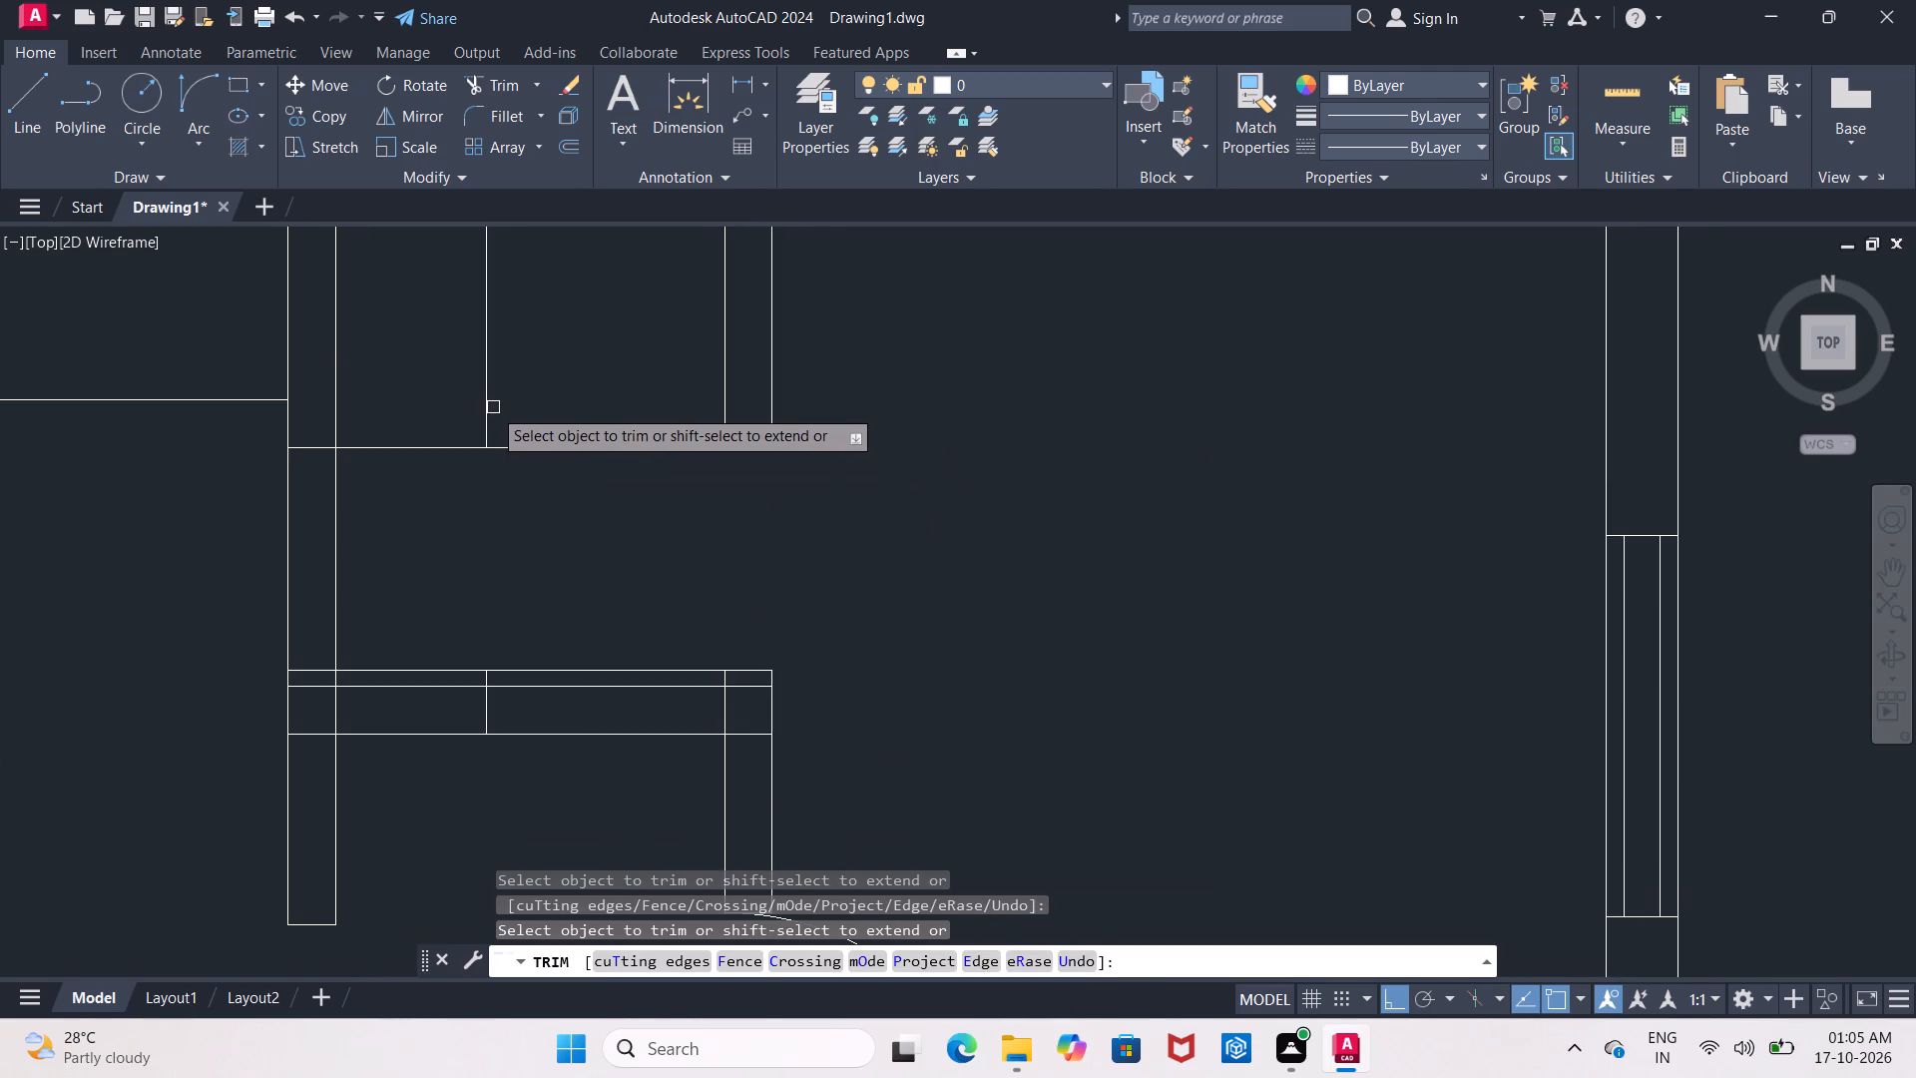
left_click(487, 405)
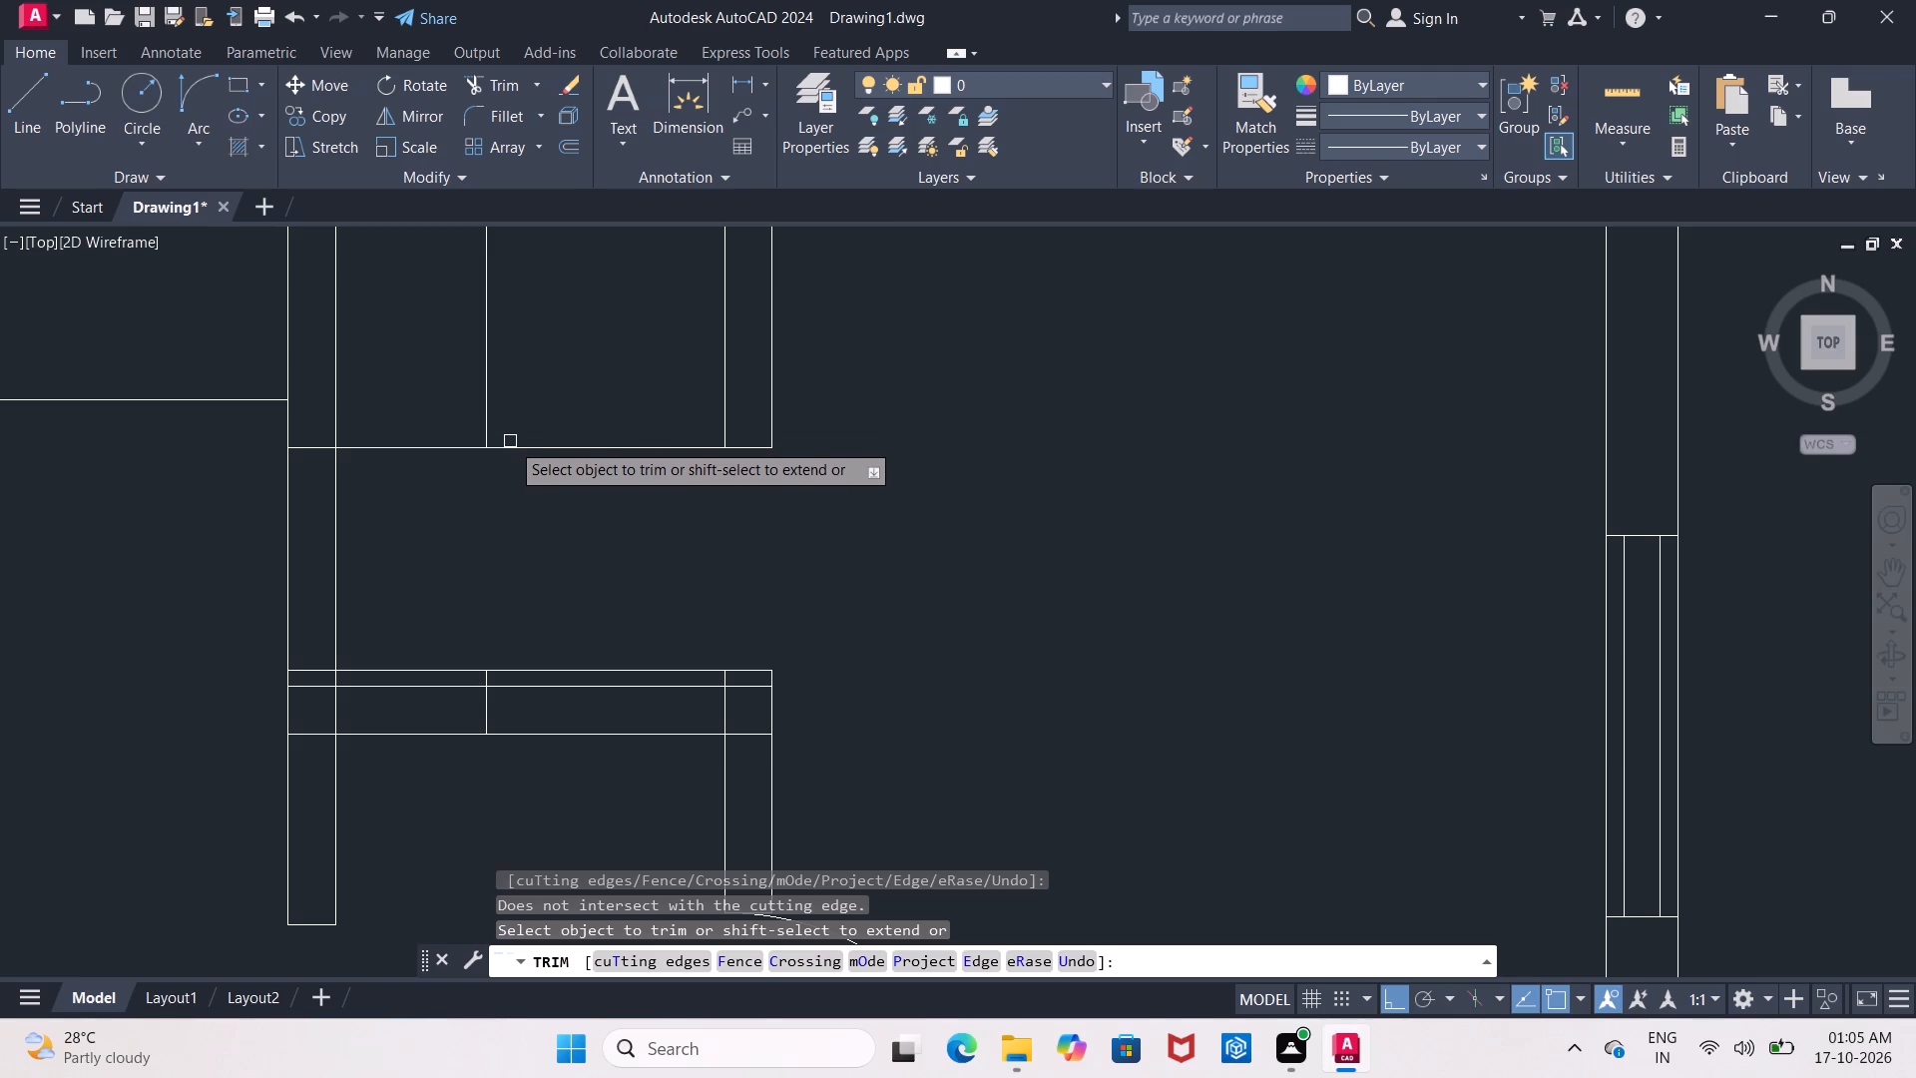
key("grave")
key("Escape")
left_click(484, 422)
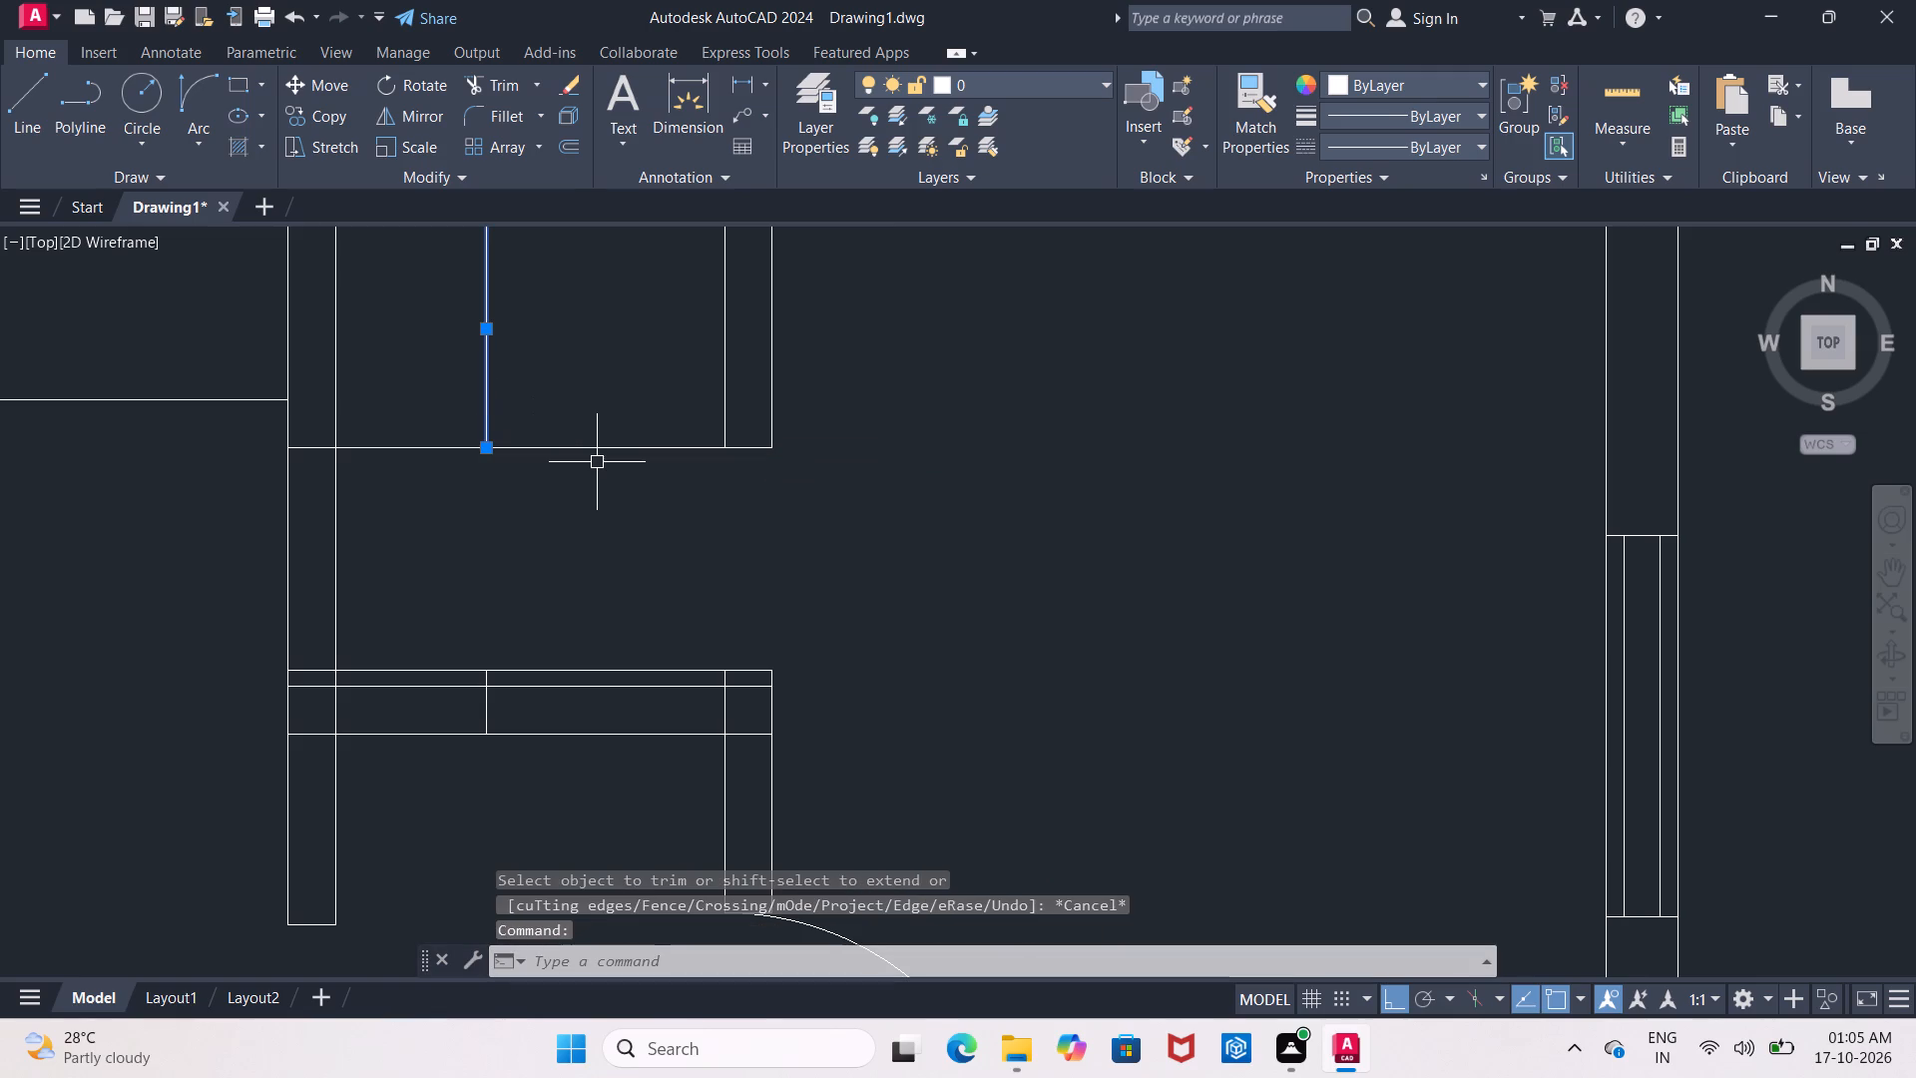
key("Delete")
Trim the horizontal 3' offset line between the room's two side walls, keeping the end cap on the right wall.
left_click(594, 450)
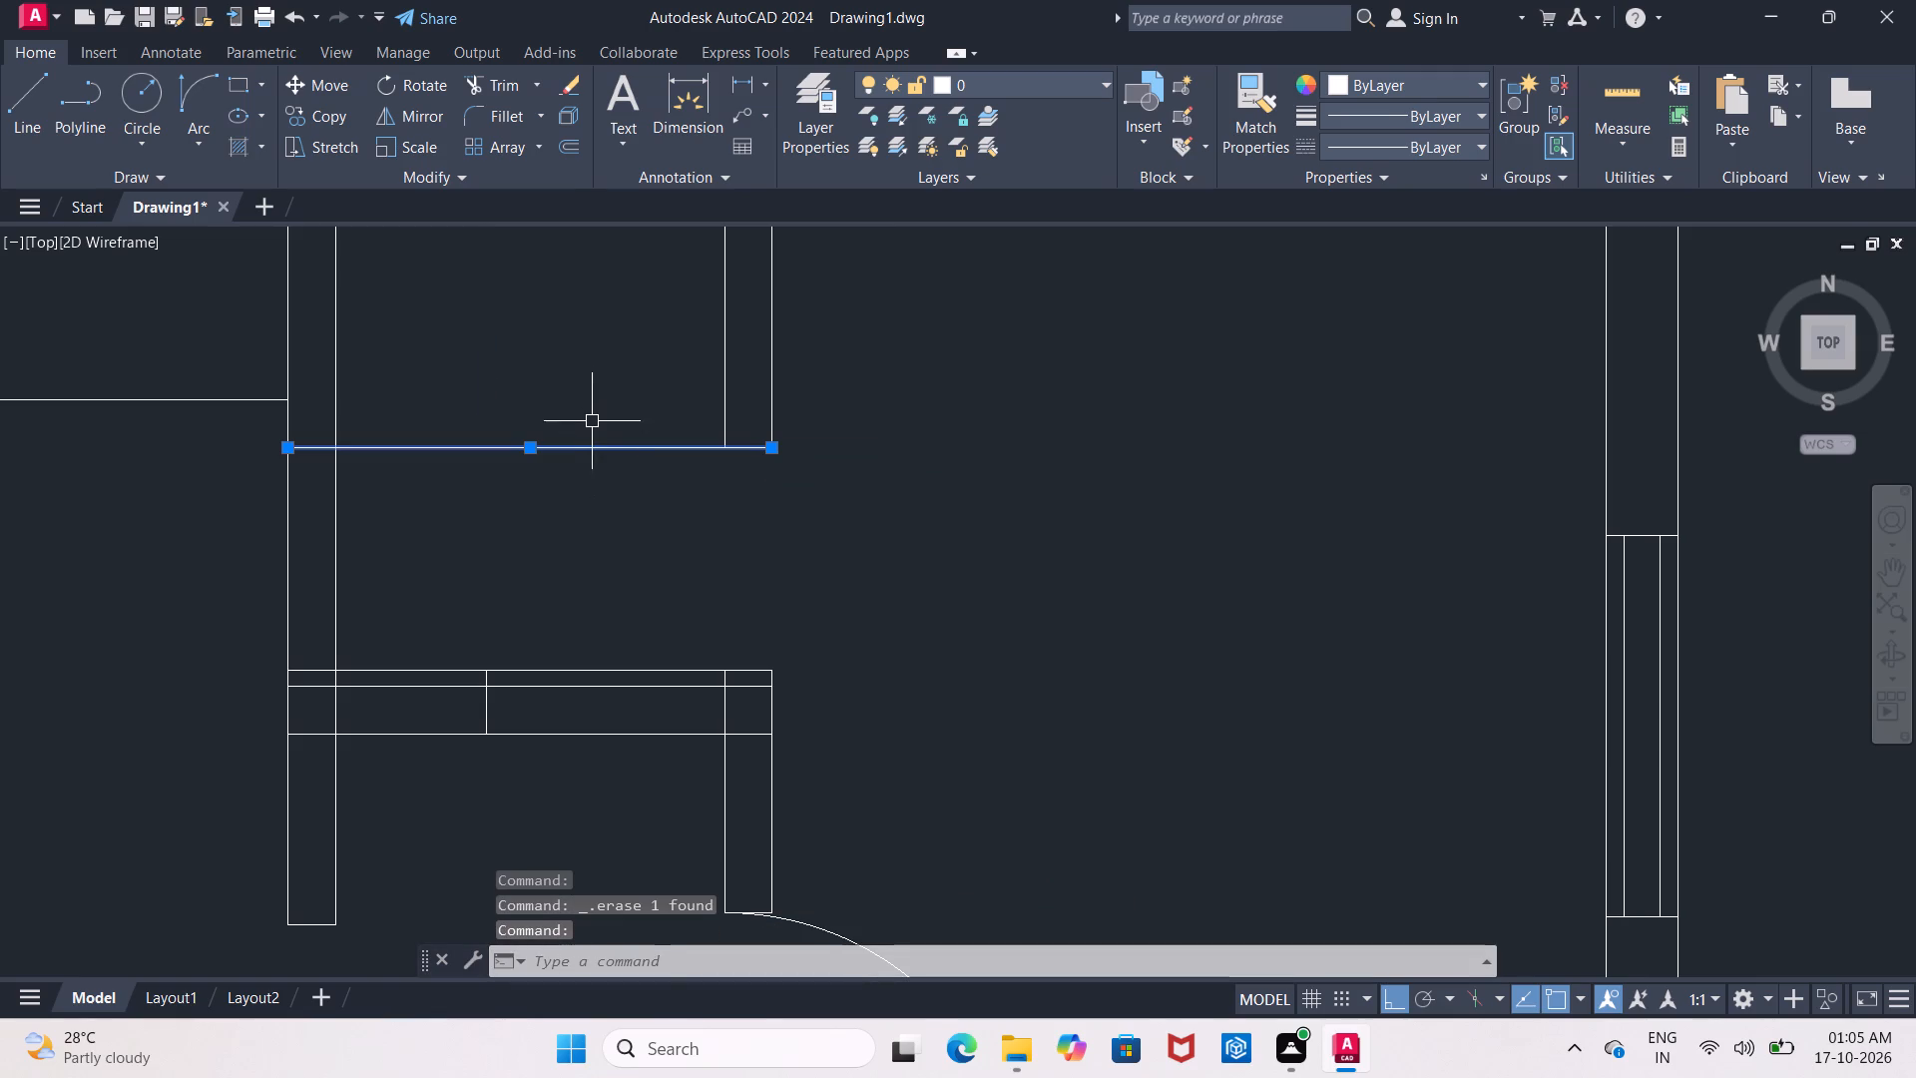
key("Escape")
type("tr")
key("Return")
key("Return")
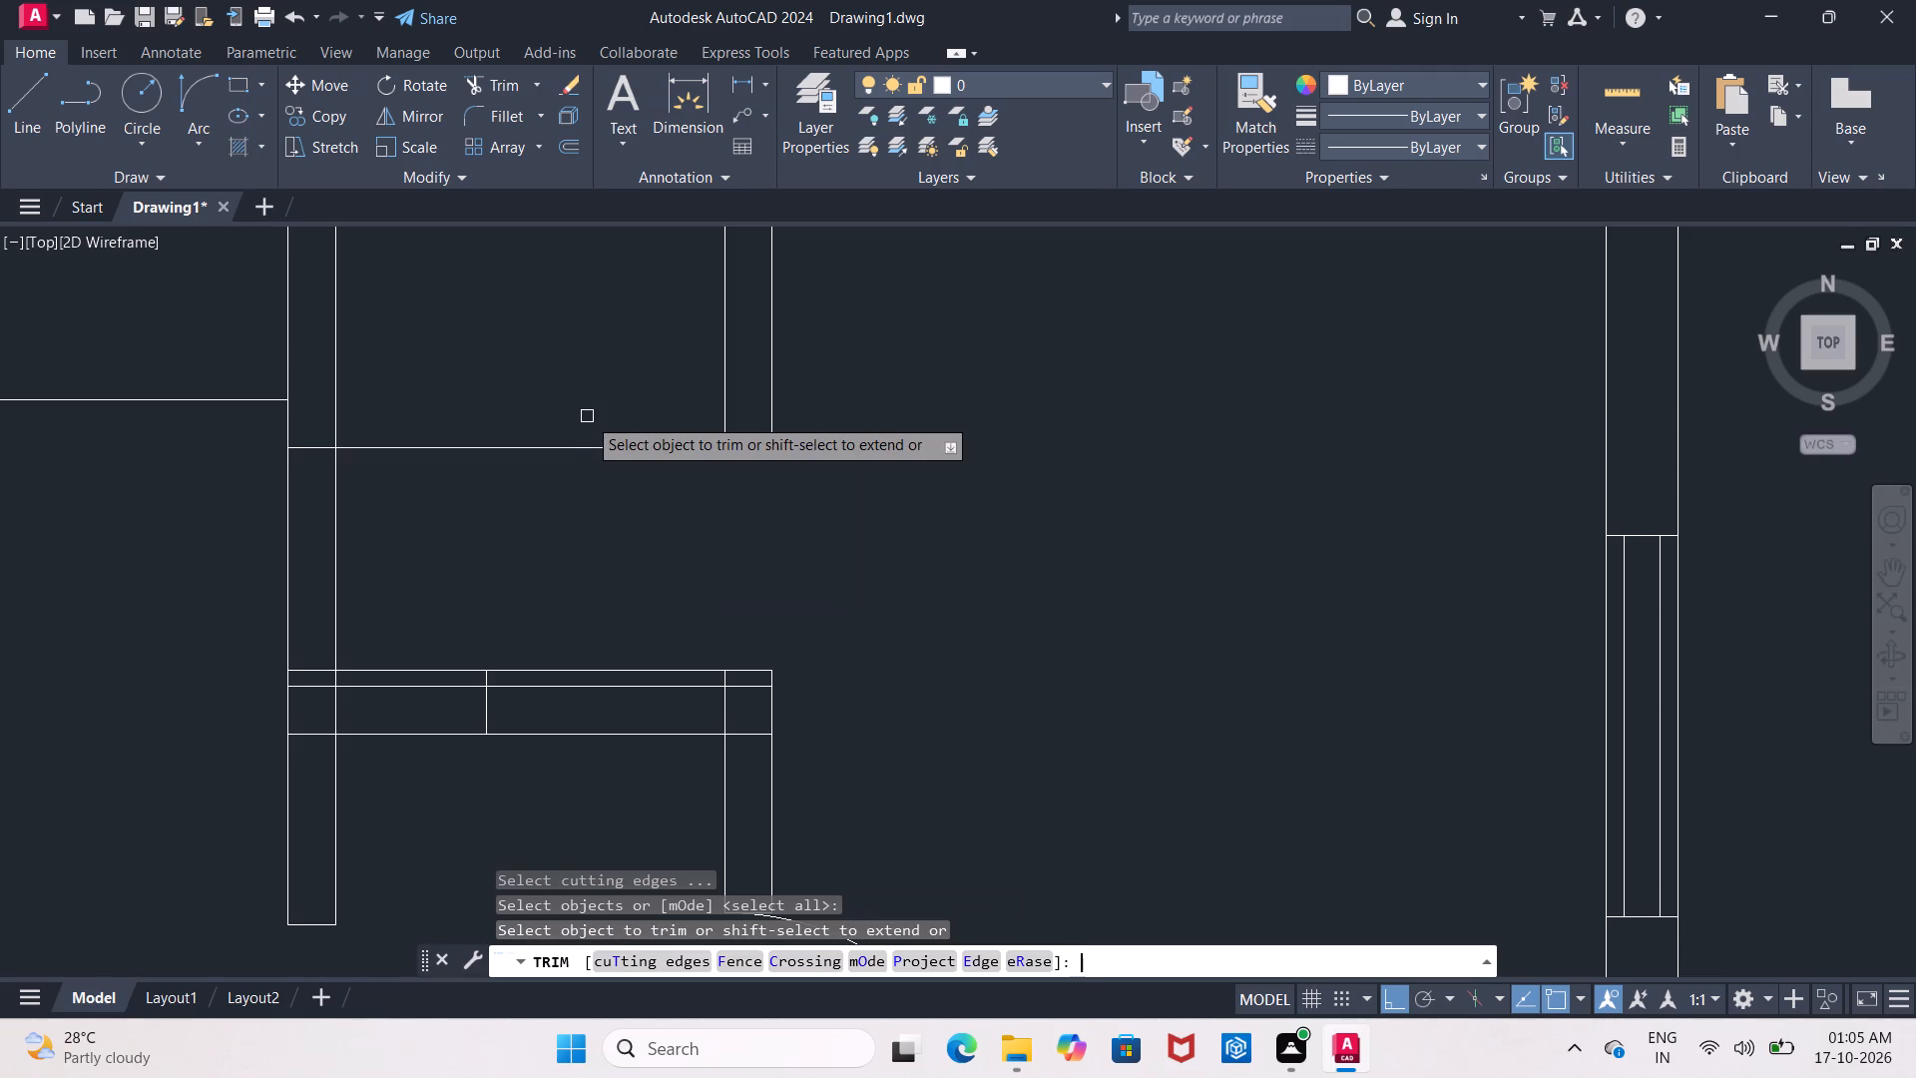
left_click(603, 448)
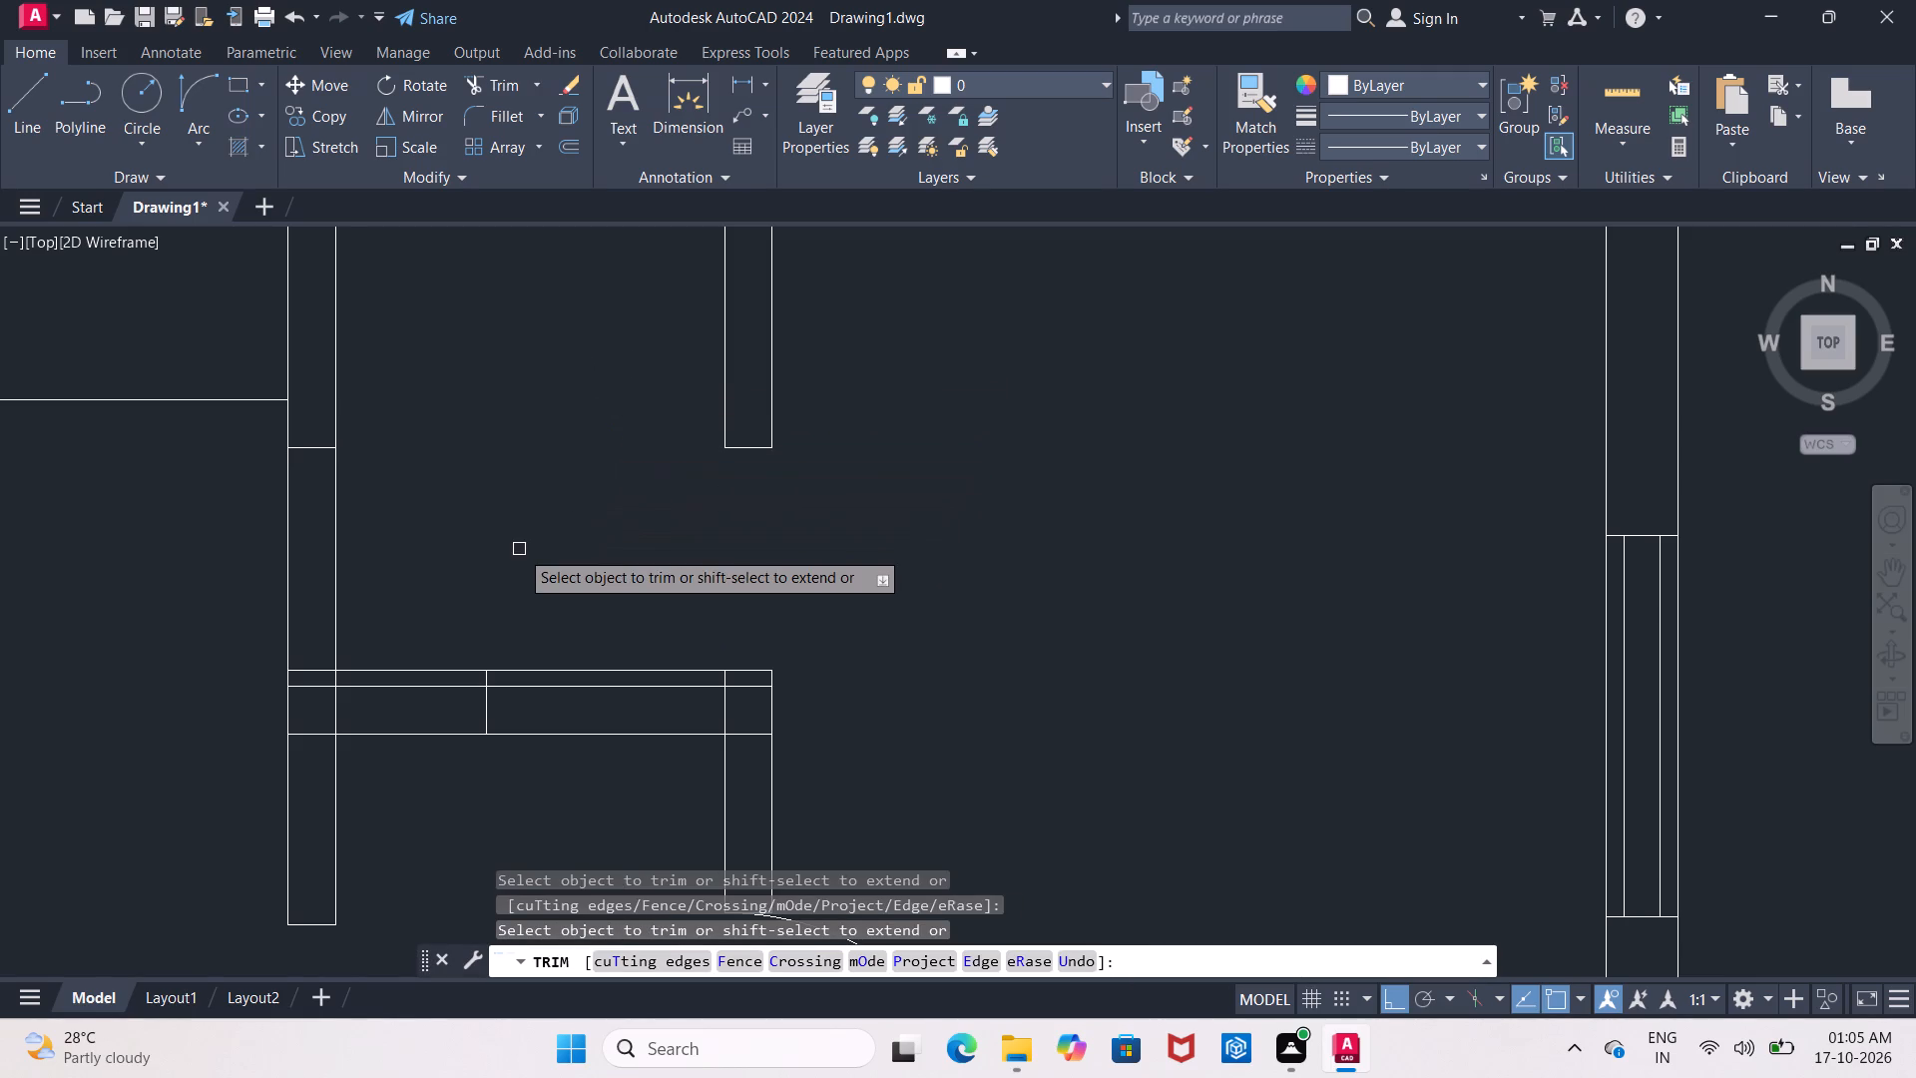
Trim the 2" offset line between the left wall and the vertical offset line, plus that vertical line's piece above the cross wall.
middle_click_drag(516, 553, 541, 418)
scroll(465, 504, "up", 2)
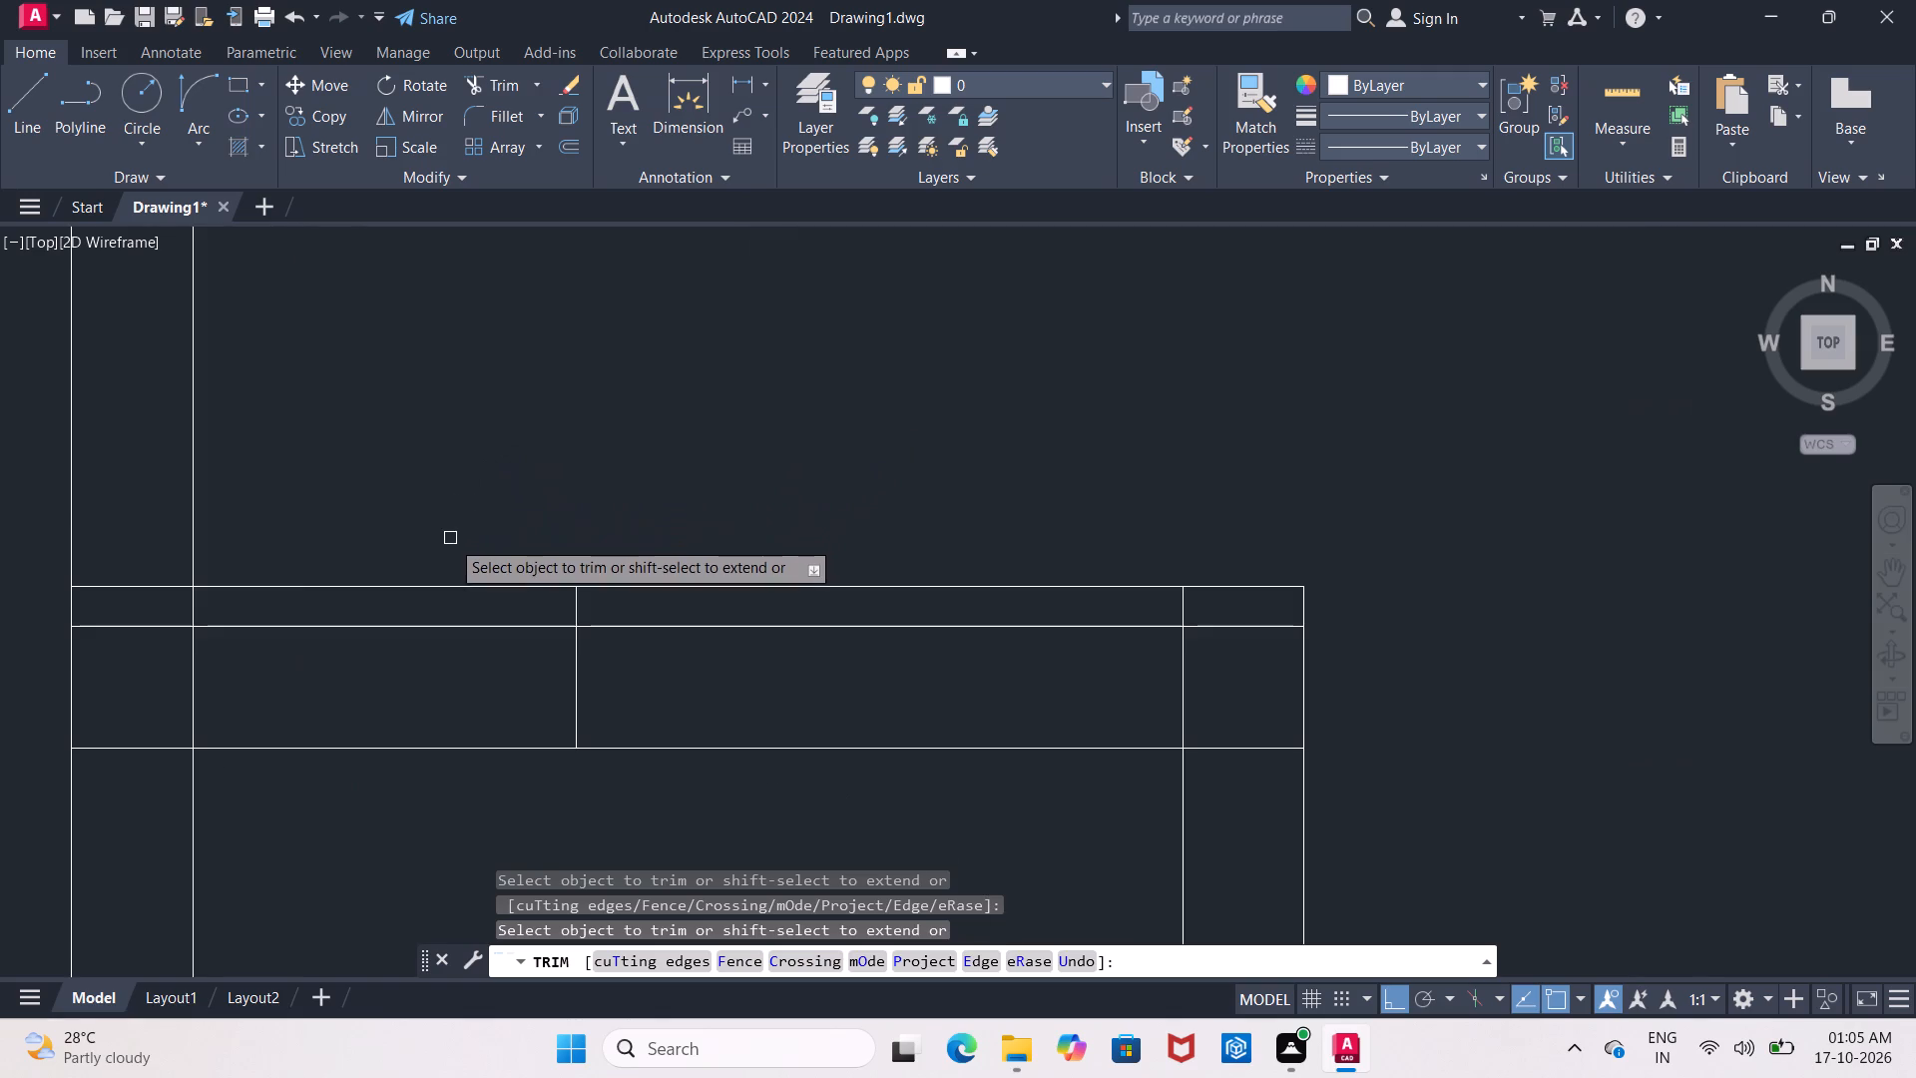
left_click(453, 591)
left_click(587, 610)
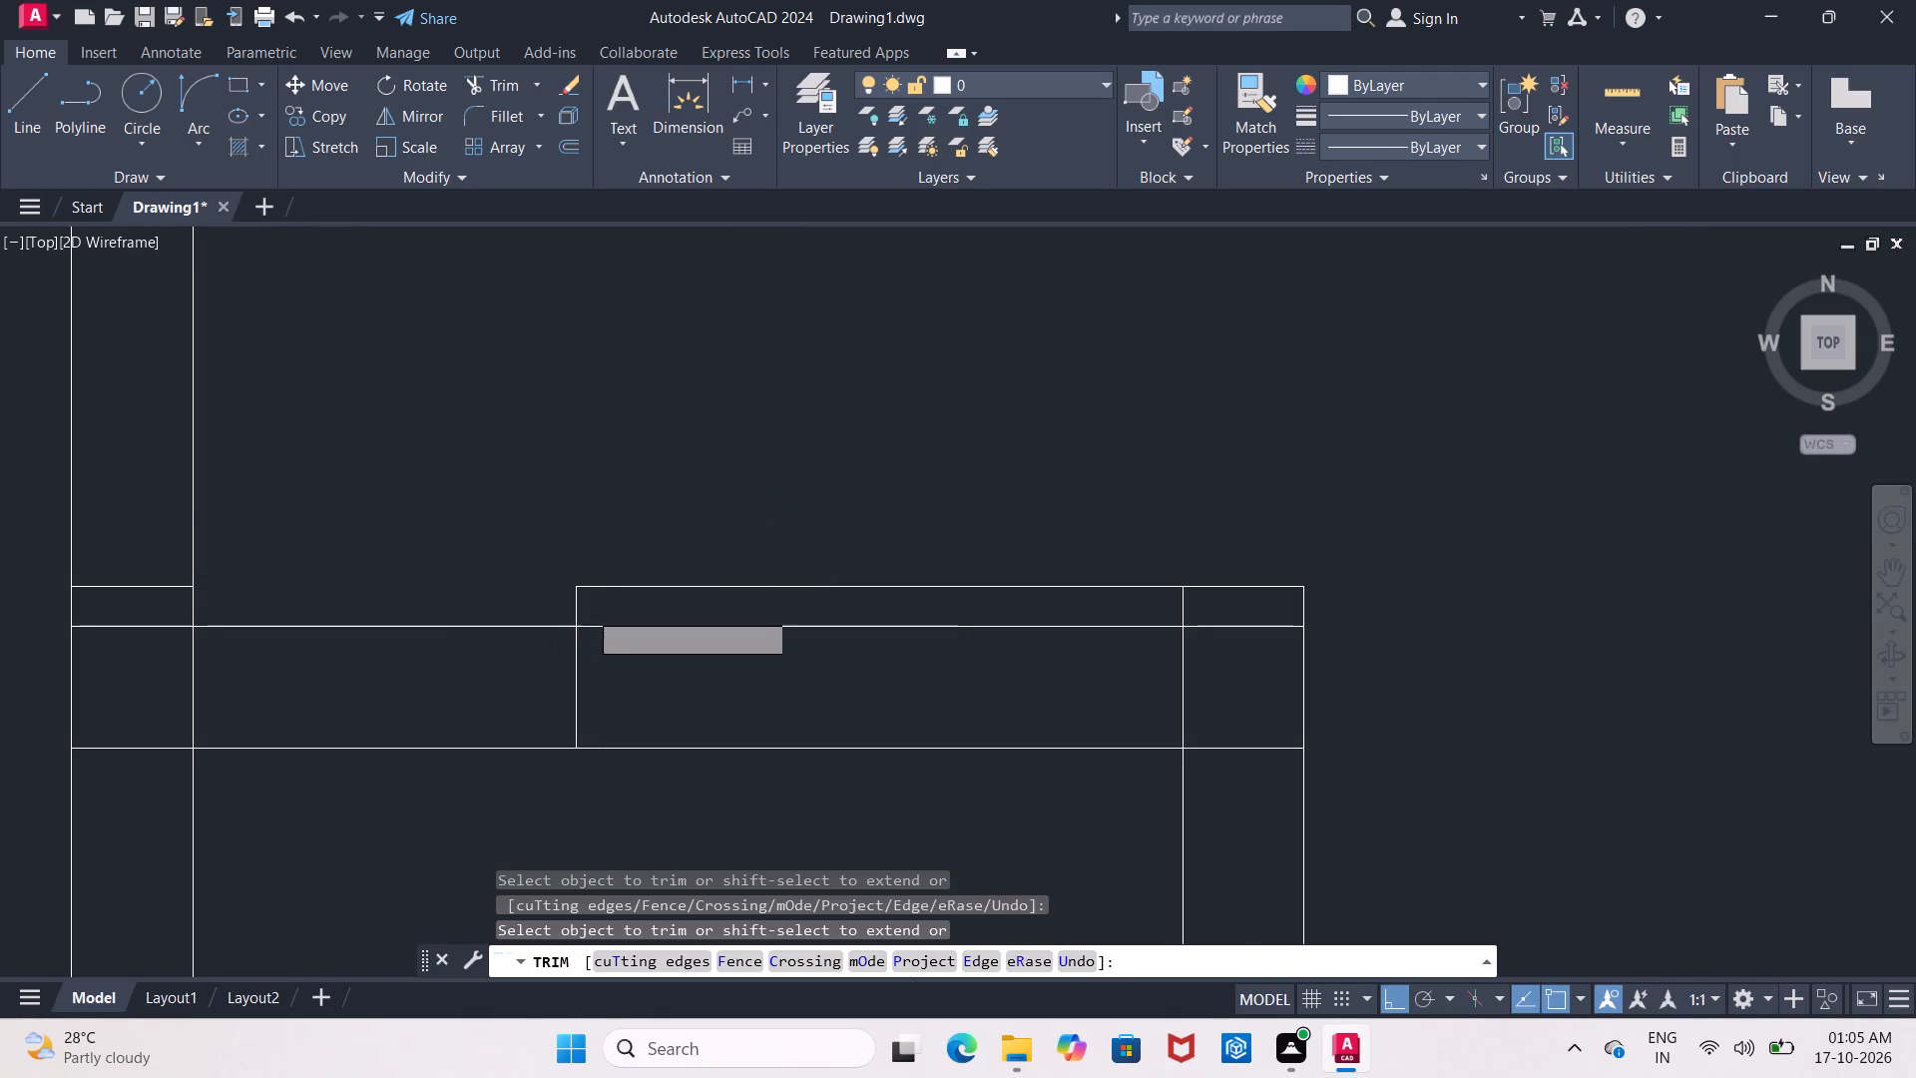
left_click(570, 610)
left_click(572, 610)
middle_click_drag(417, 582, 811, 571)
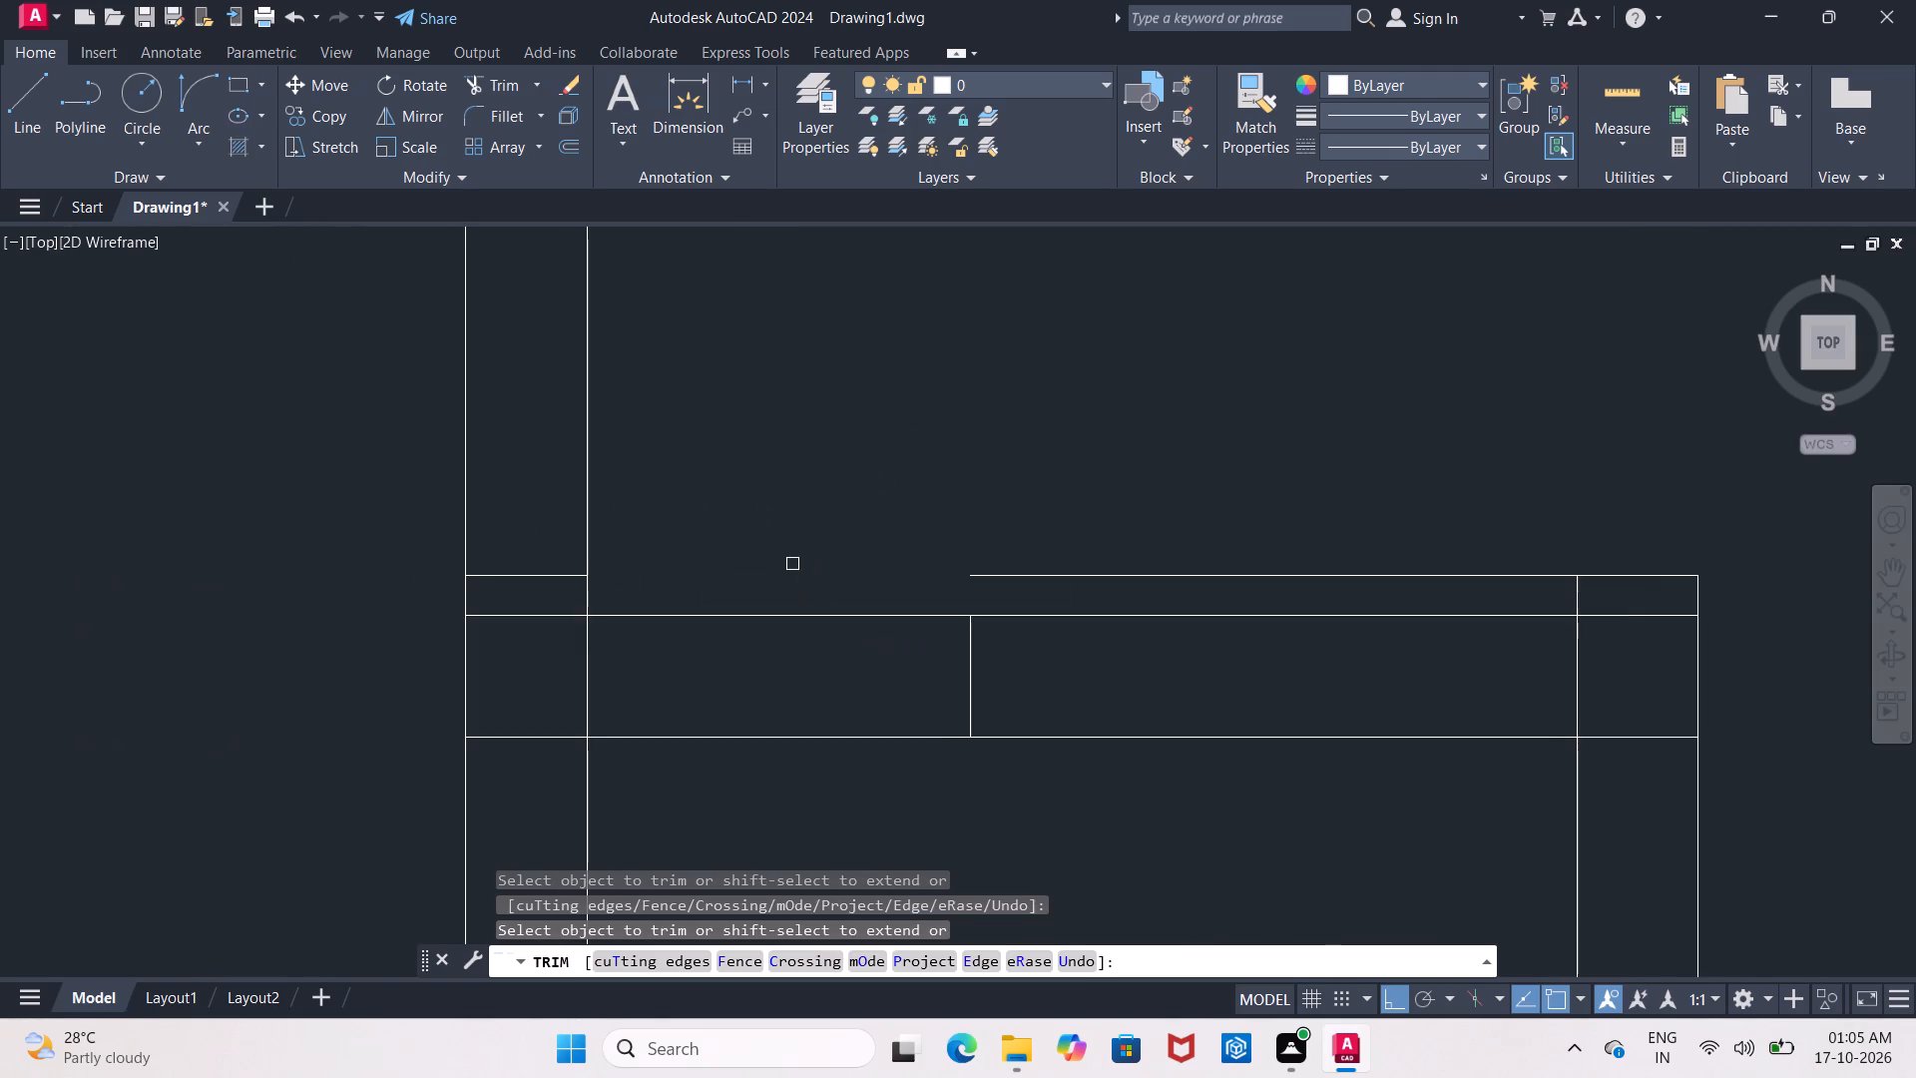
Delete the two leftover offset pieces across the room's left wall and the short vertical piece inside the cross wall.
key("Escape")
left_click(531, 576)
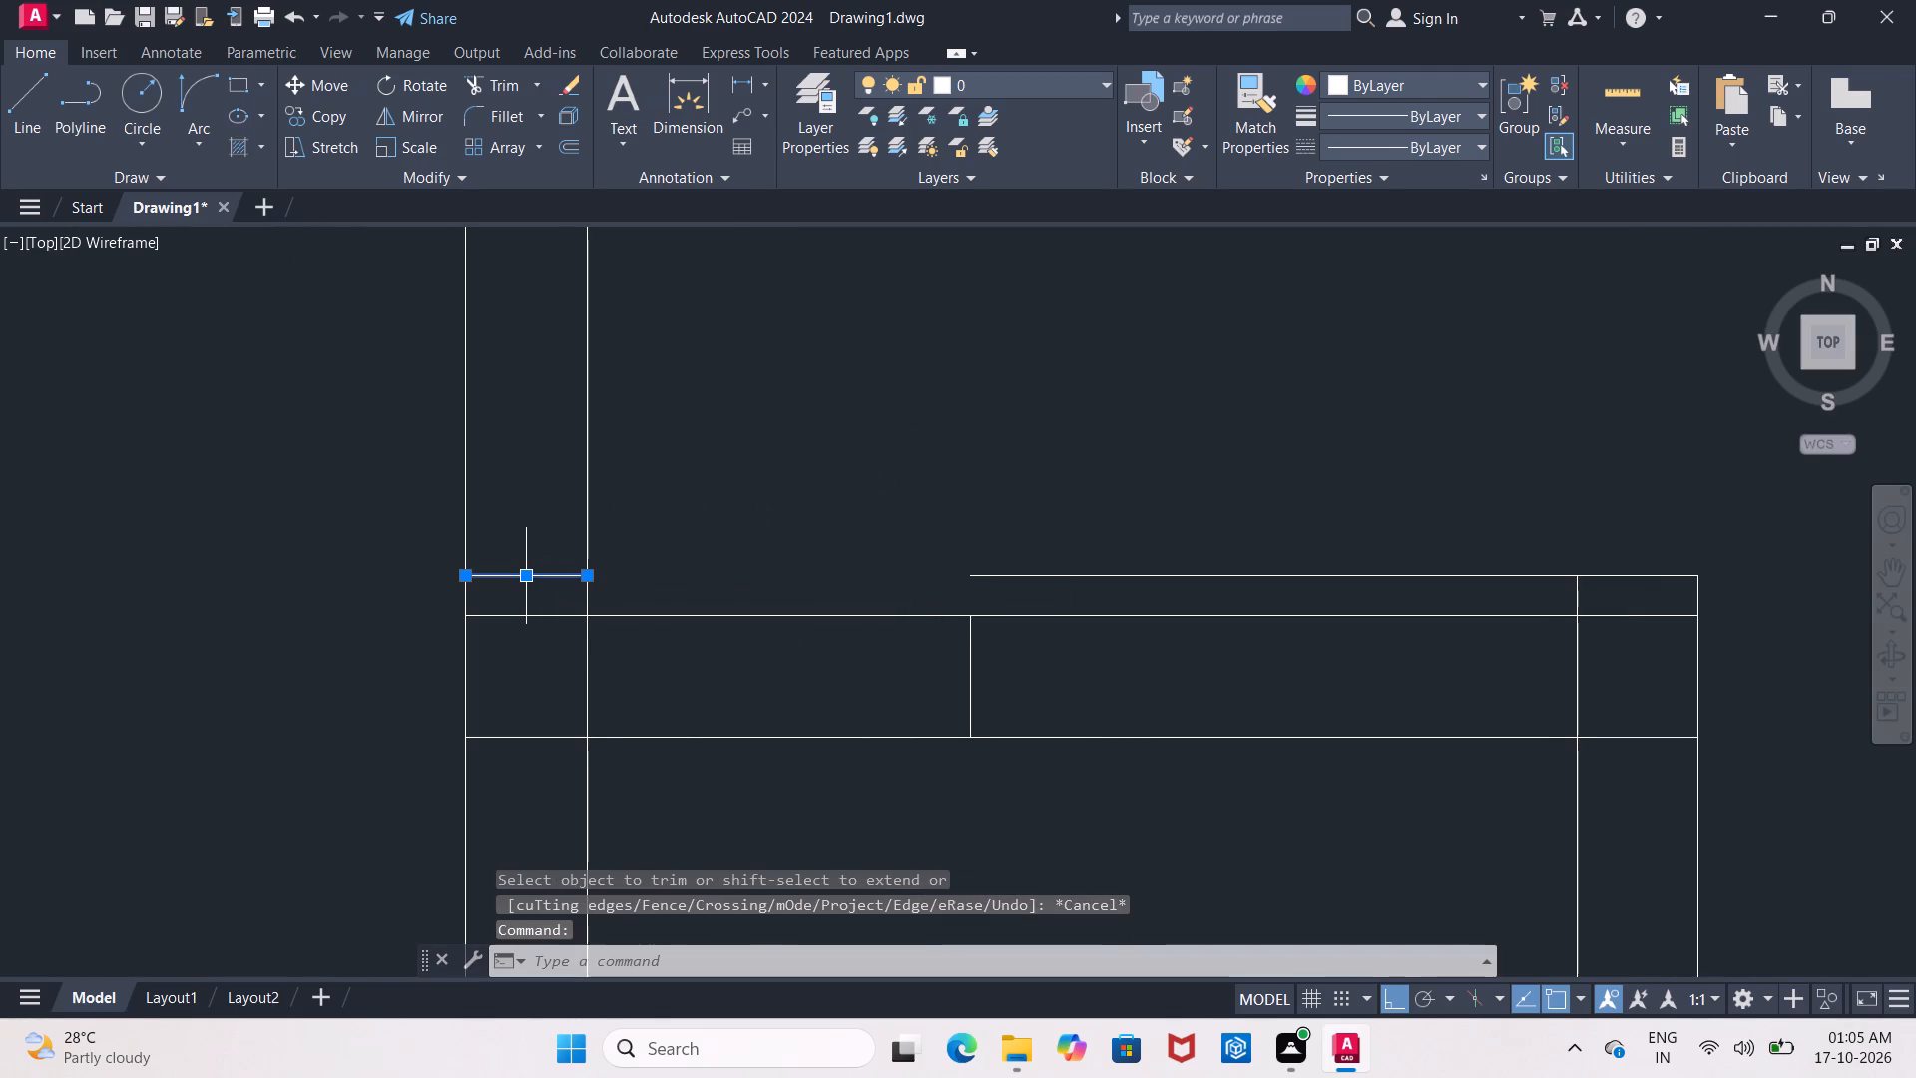
key("Delete")
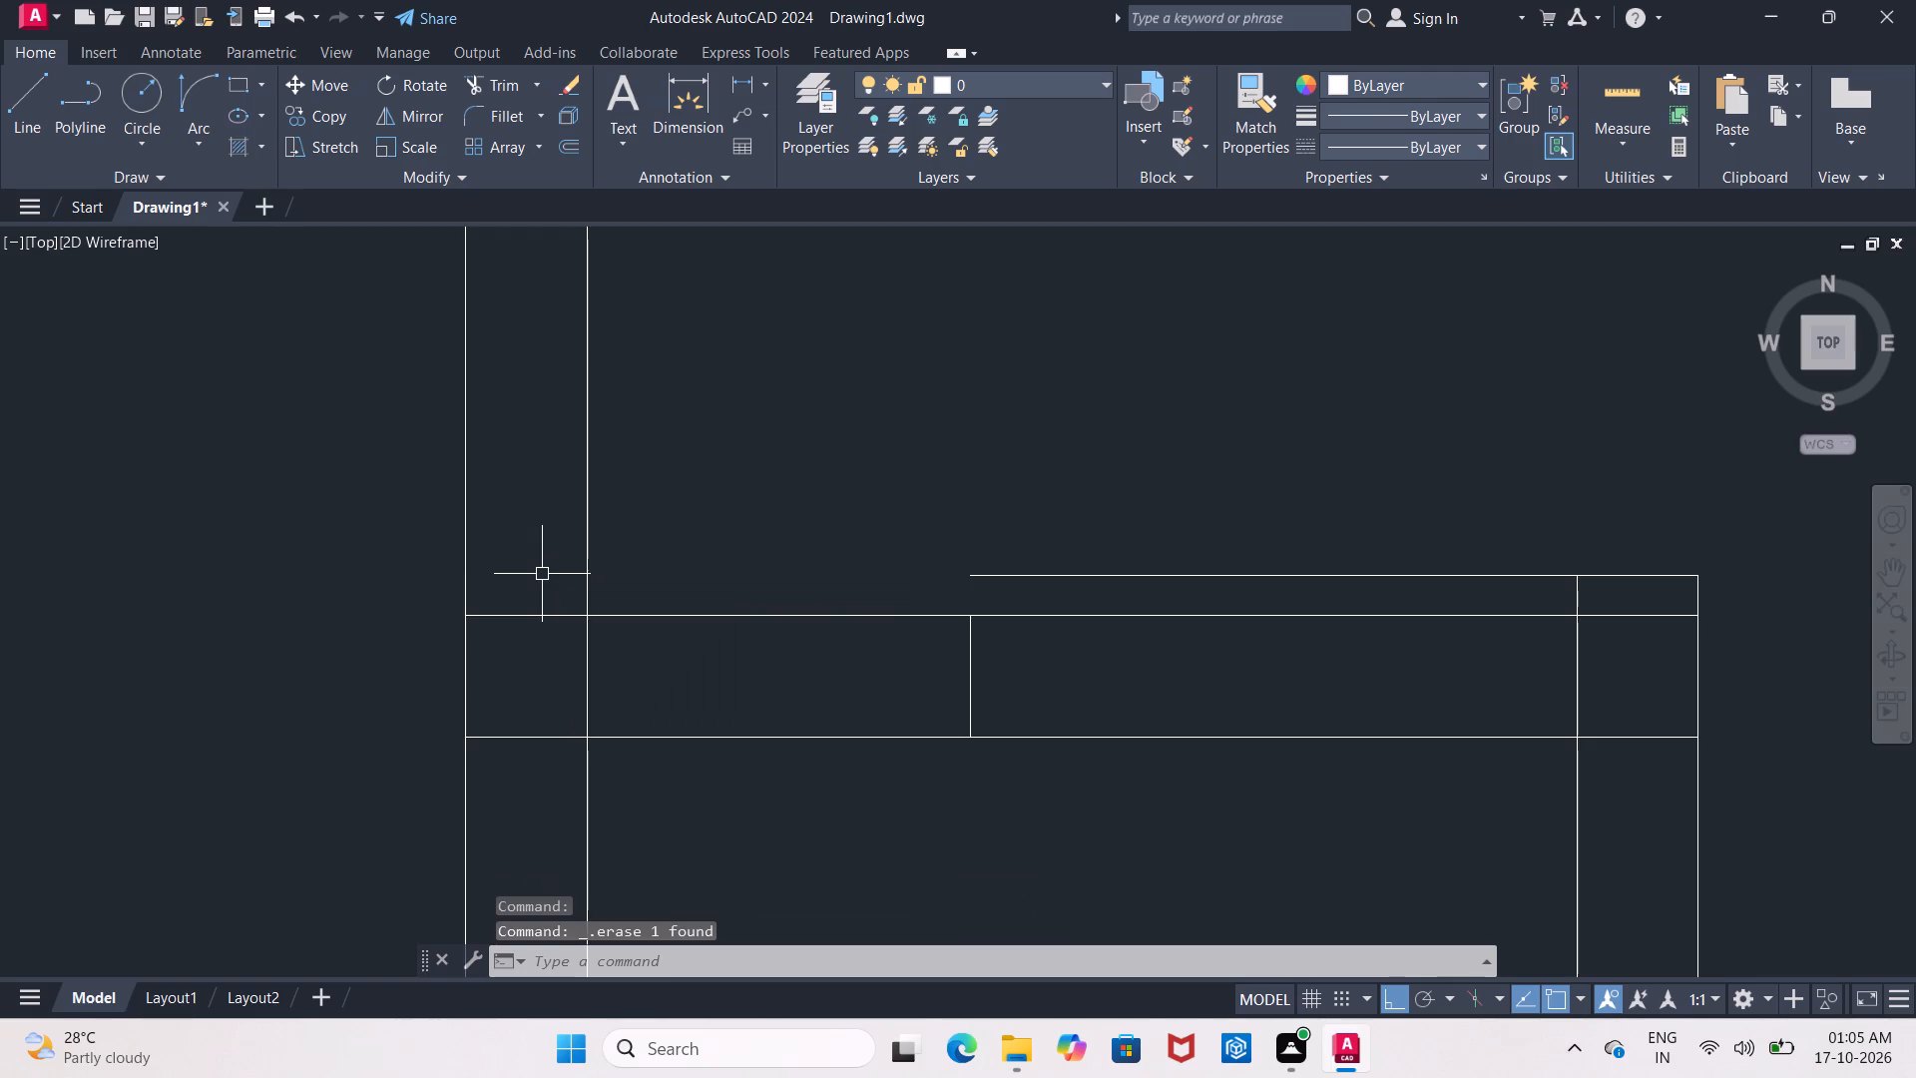
scroll(583, 544, "down", 2)
middle_click_drag(753, 451, 573, 529)
scroll(406, 397, "up", 1)
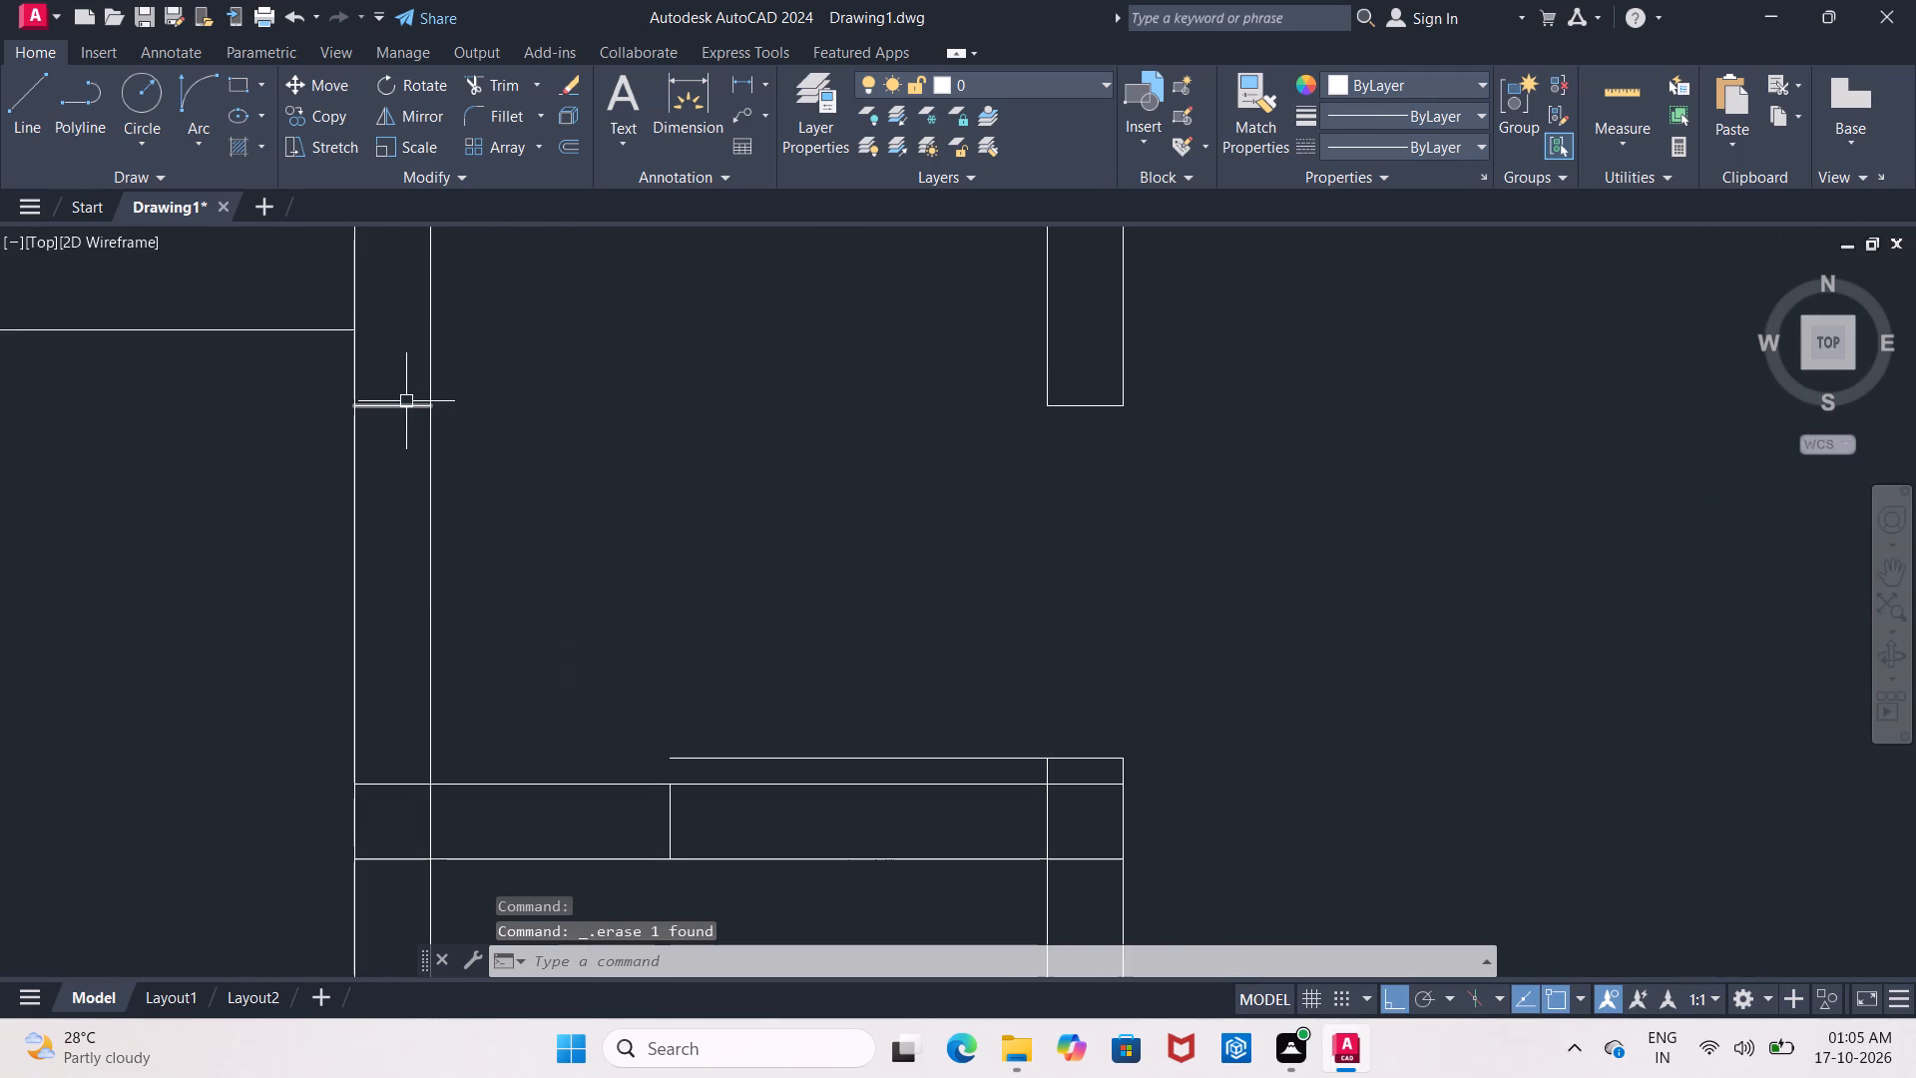
left_click(405, 405)
key("Delete")
scroll(411, 407, "down", 3)
middle_click_drag(555, 444, 482, 428)
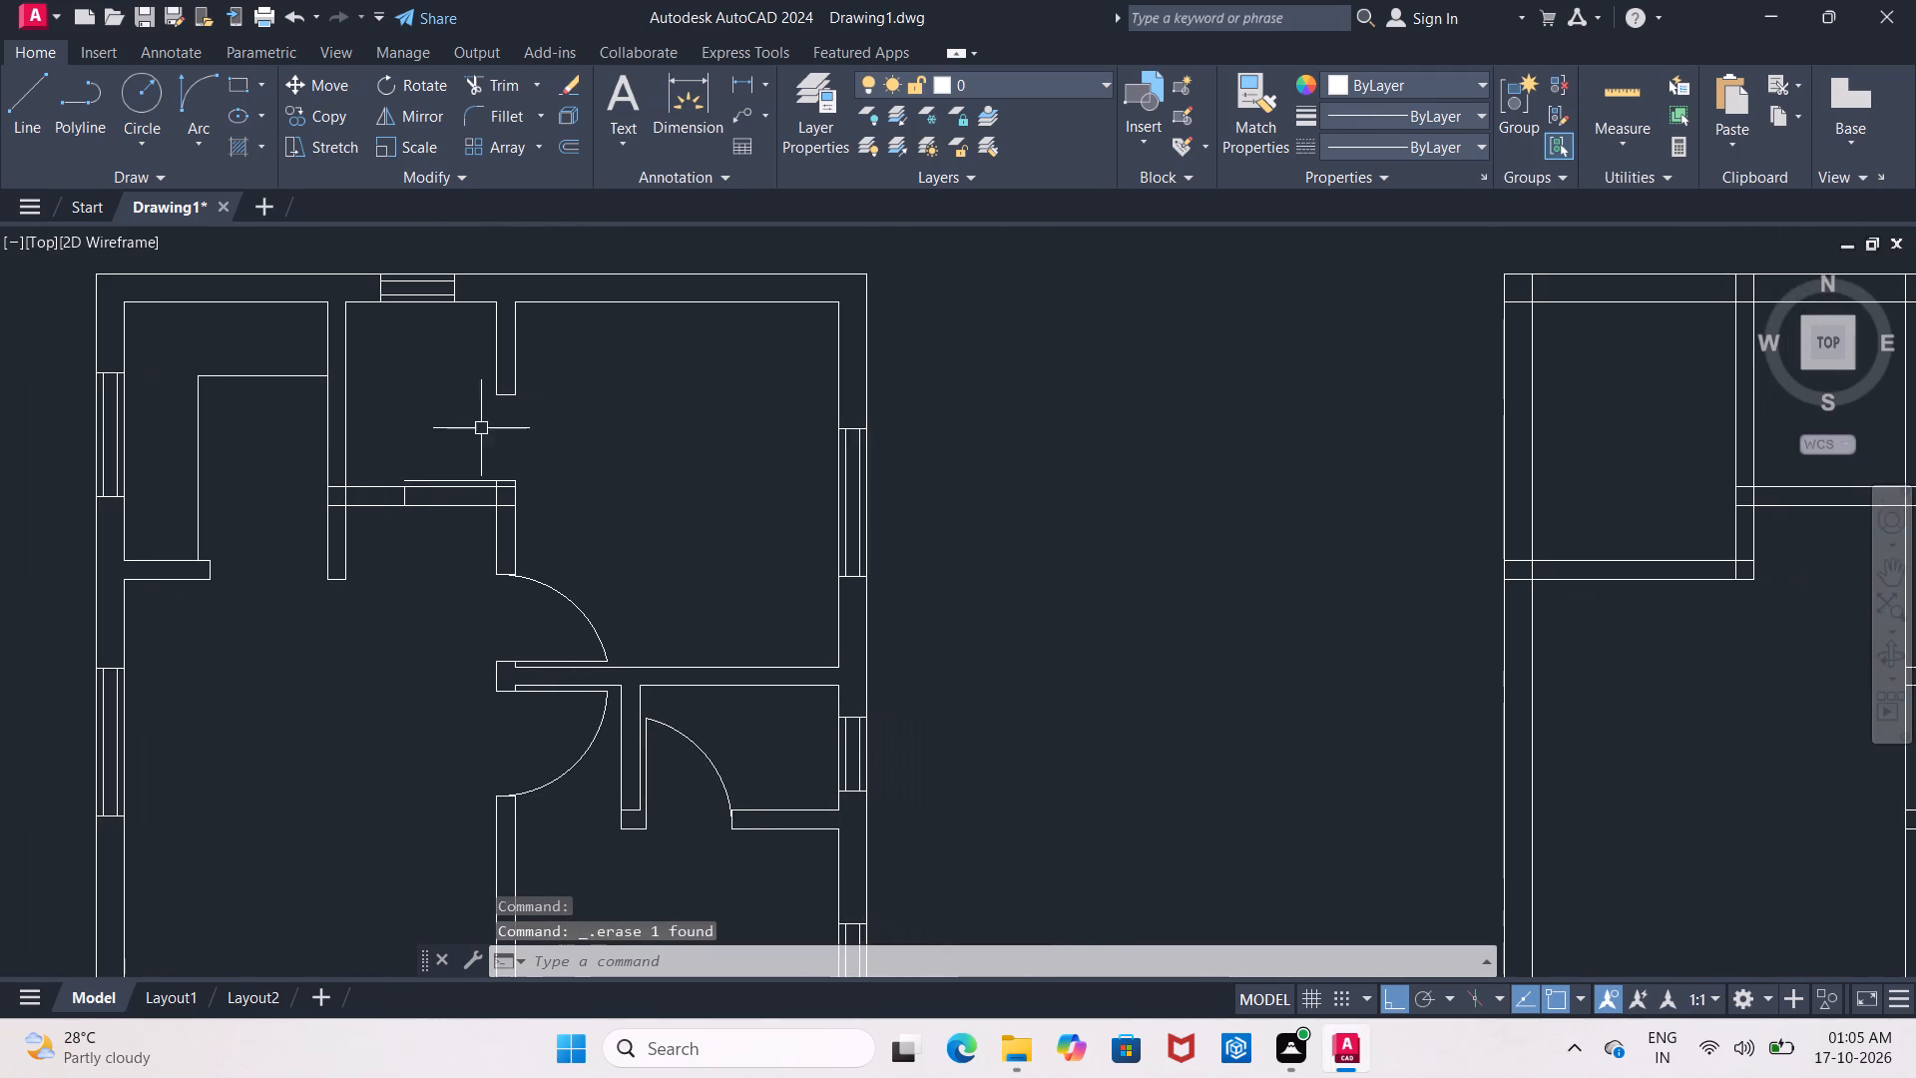
scroll(419, 519, "up", 2)
left_click(376, 470)
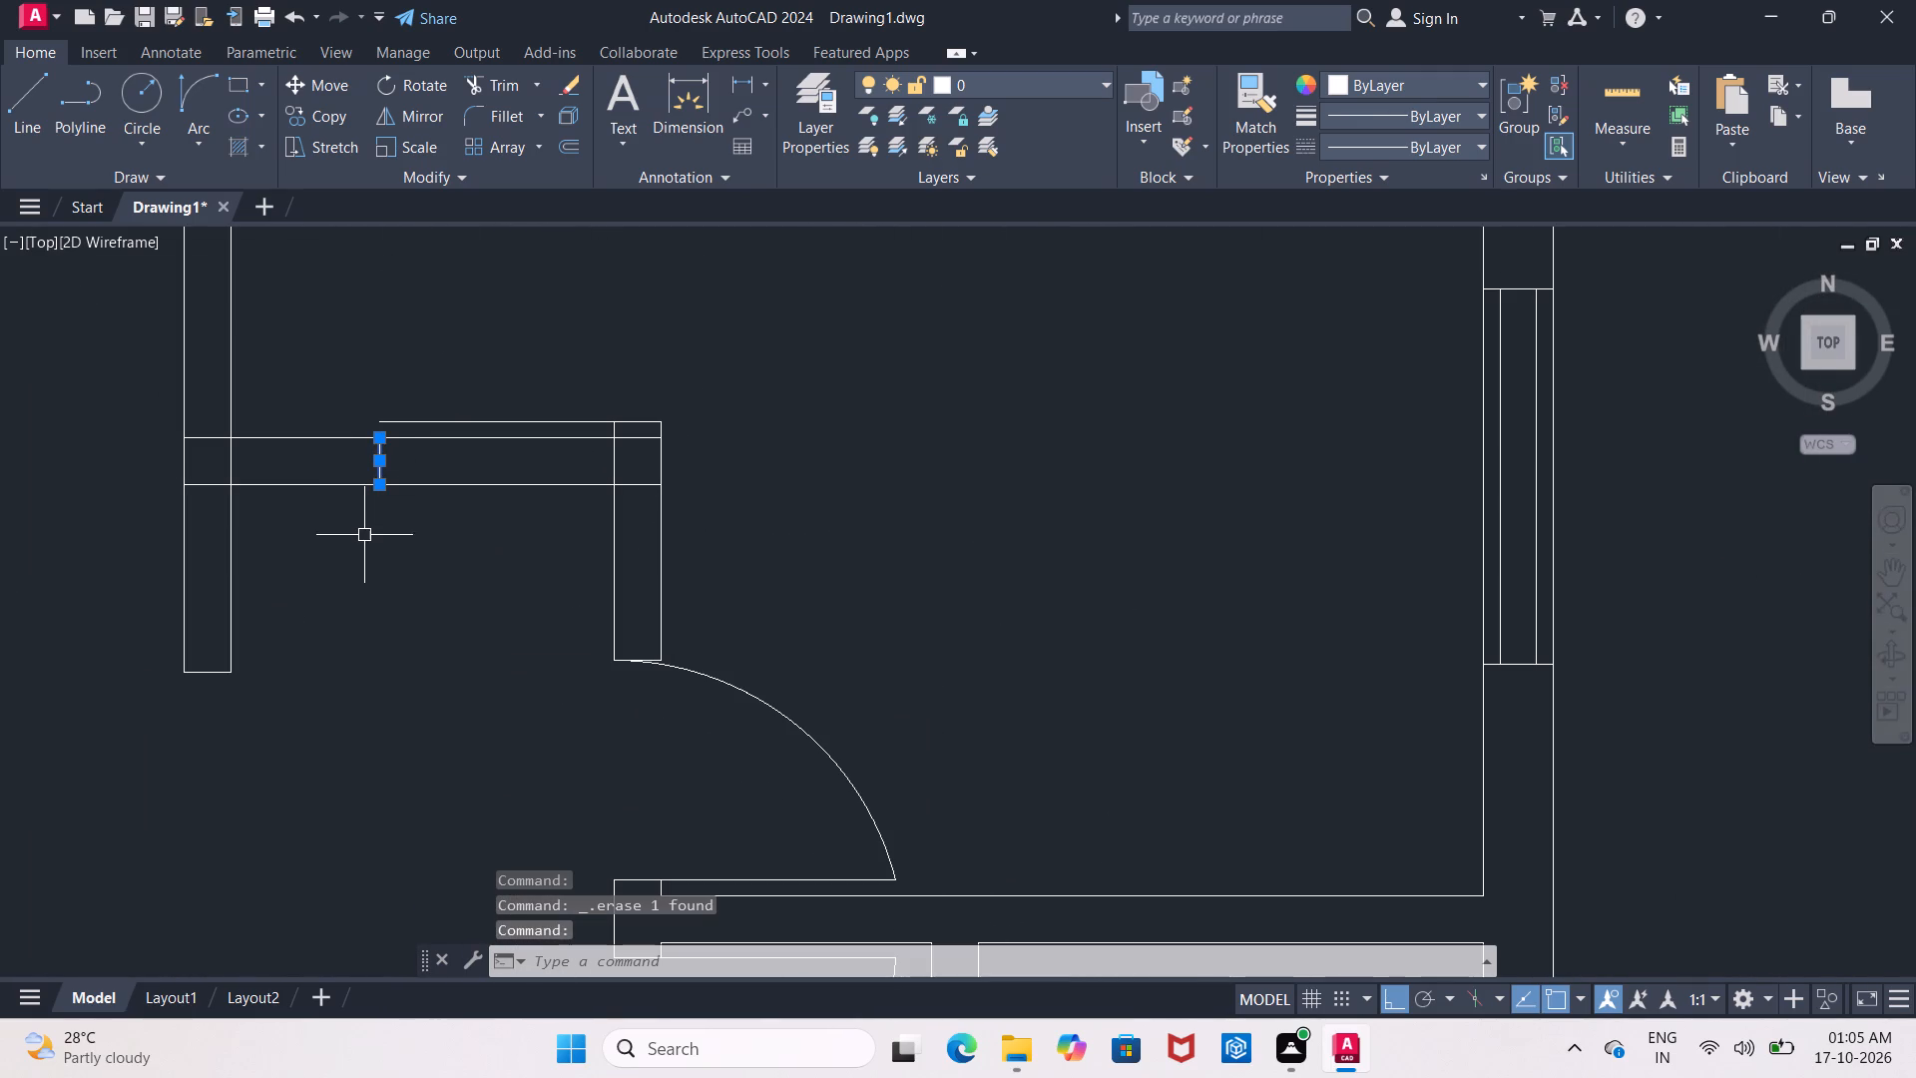
key("Delete")
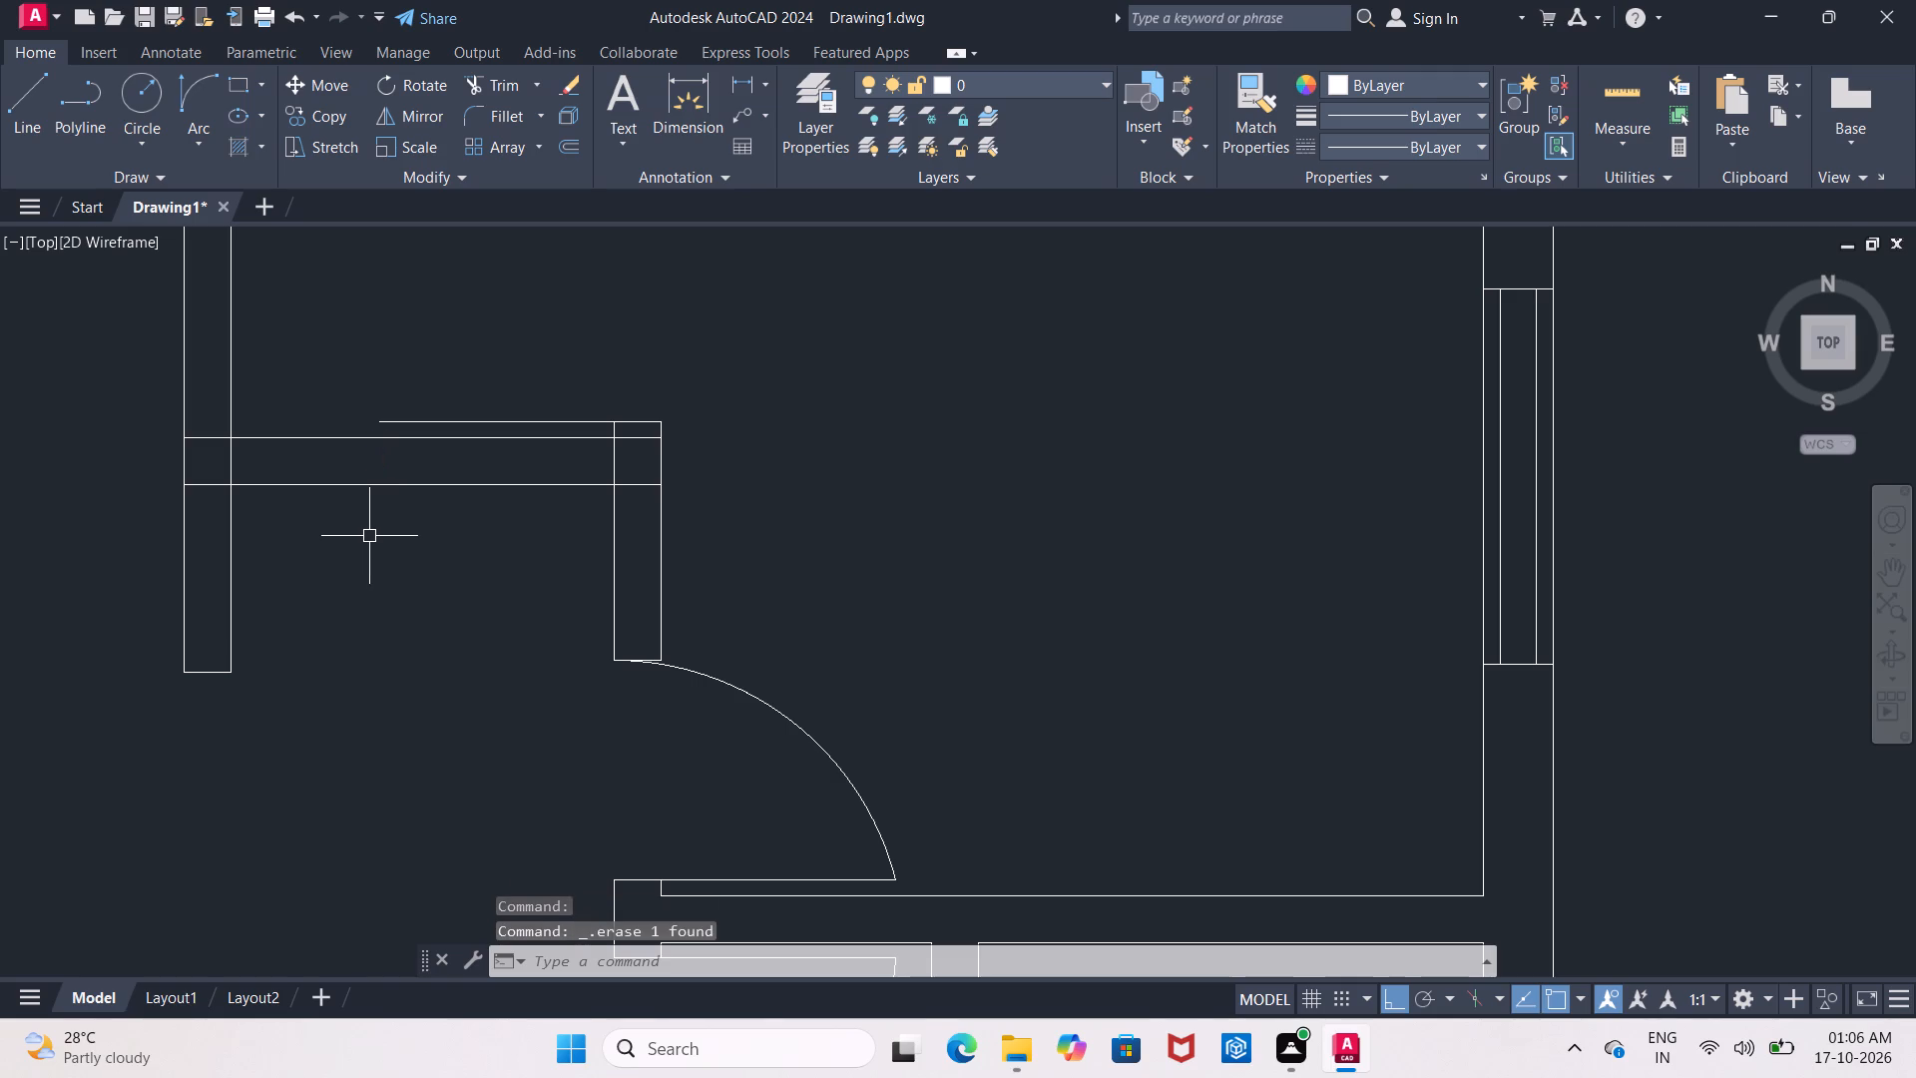
Draw the door-swing arc from the right wall's outer corner above the opening to the free end of the 3' door leaf line.
middle_click_drag(625, 357, 593, 451)
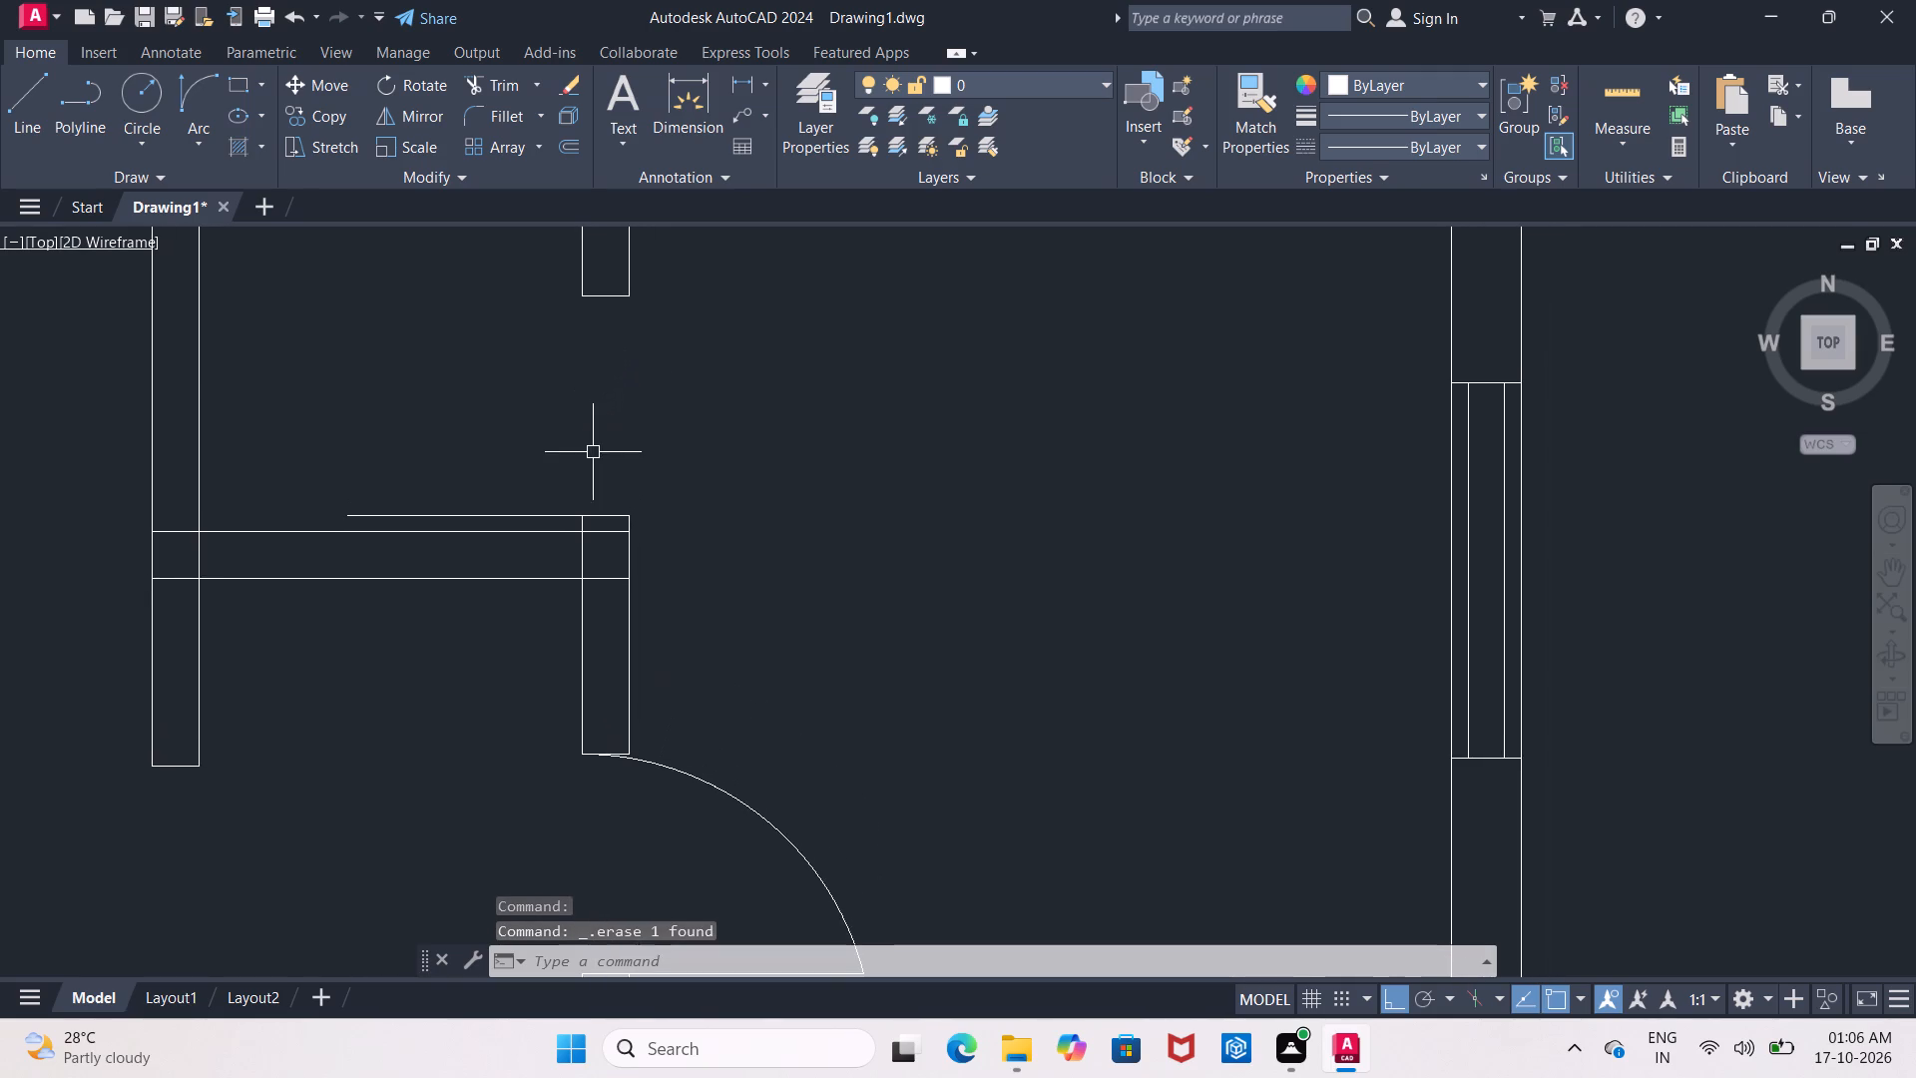
left_click(199, 83)
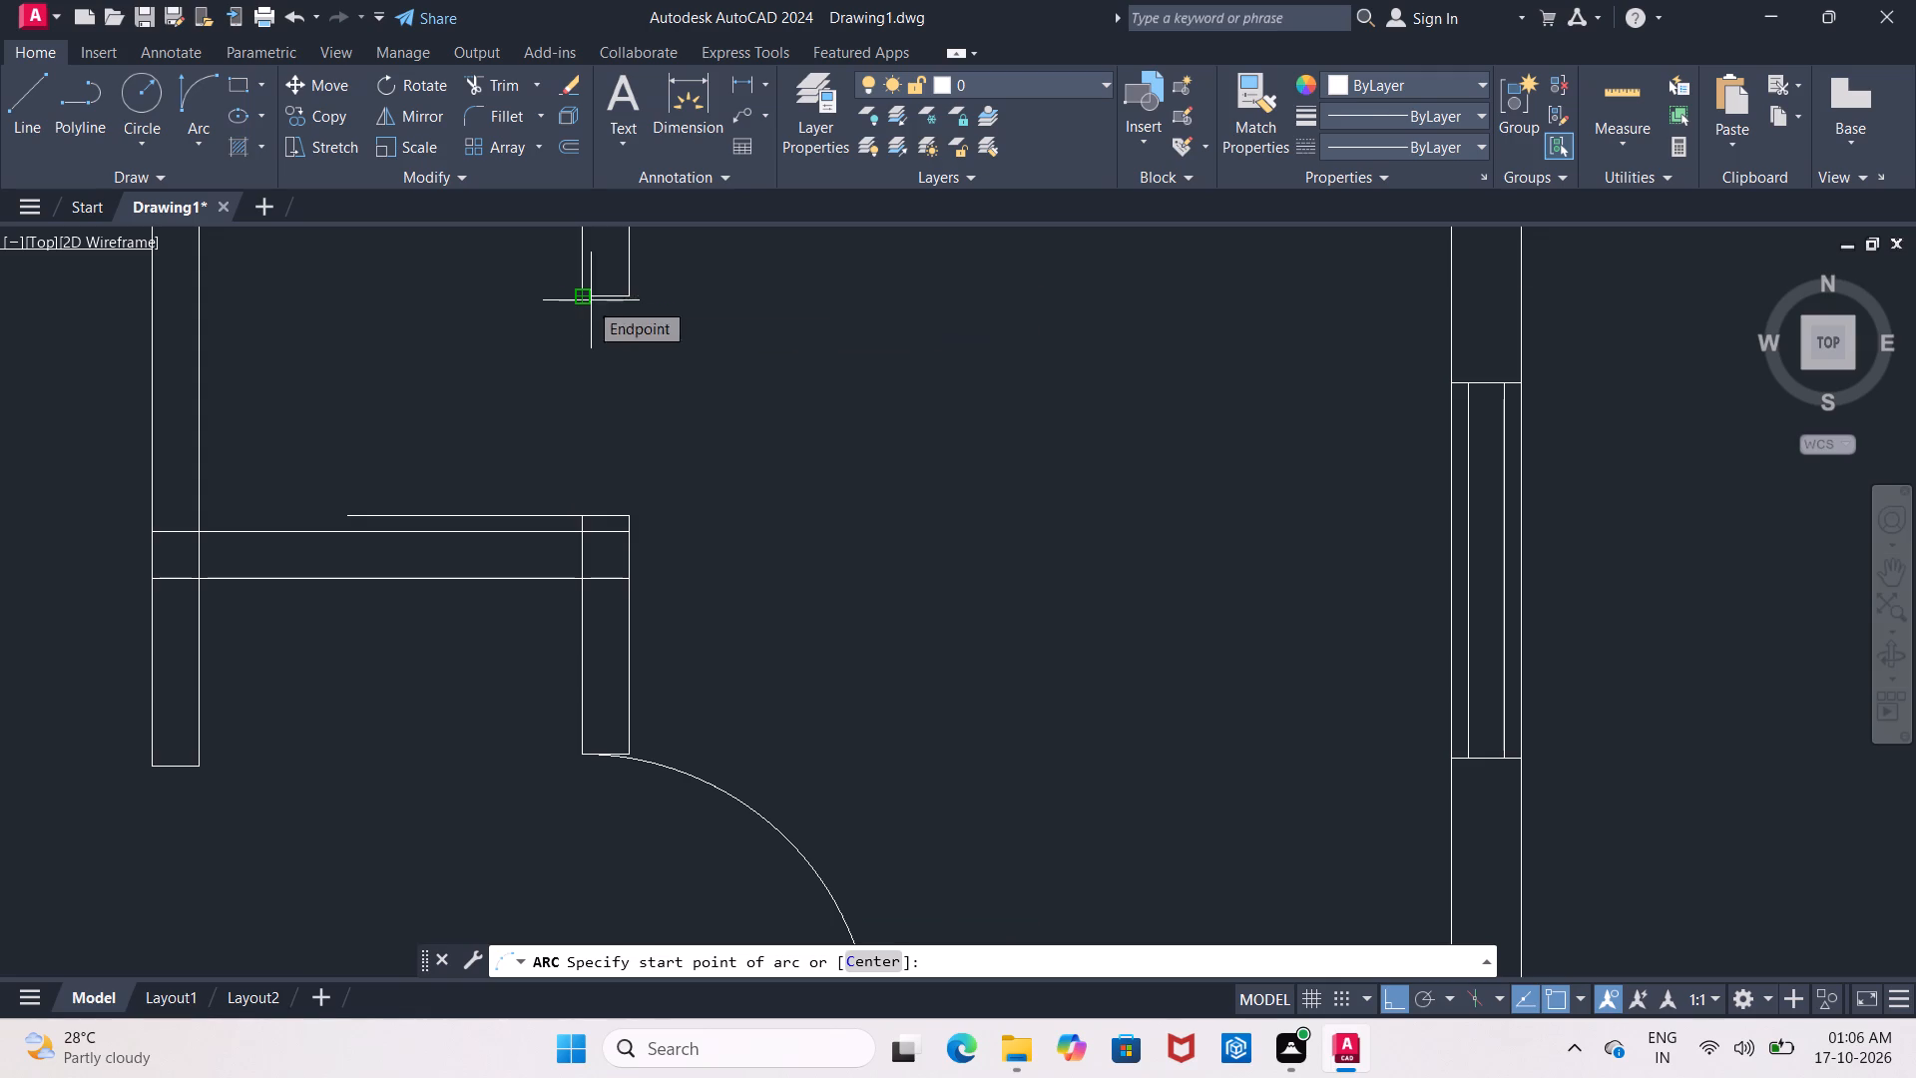
left_click(632, 302)
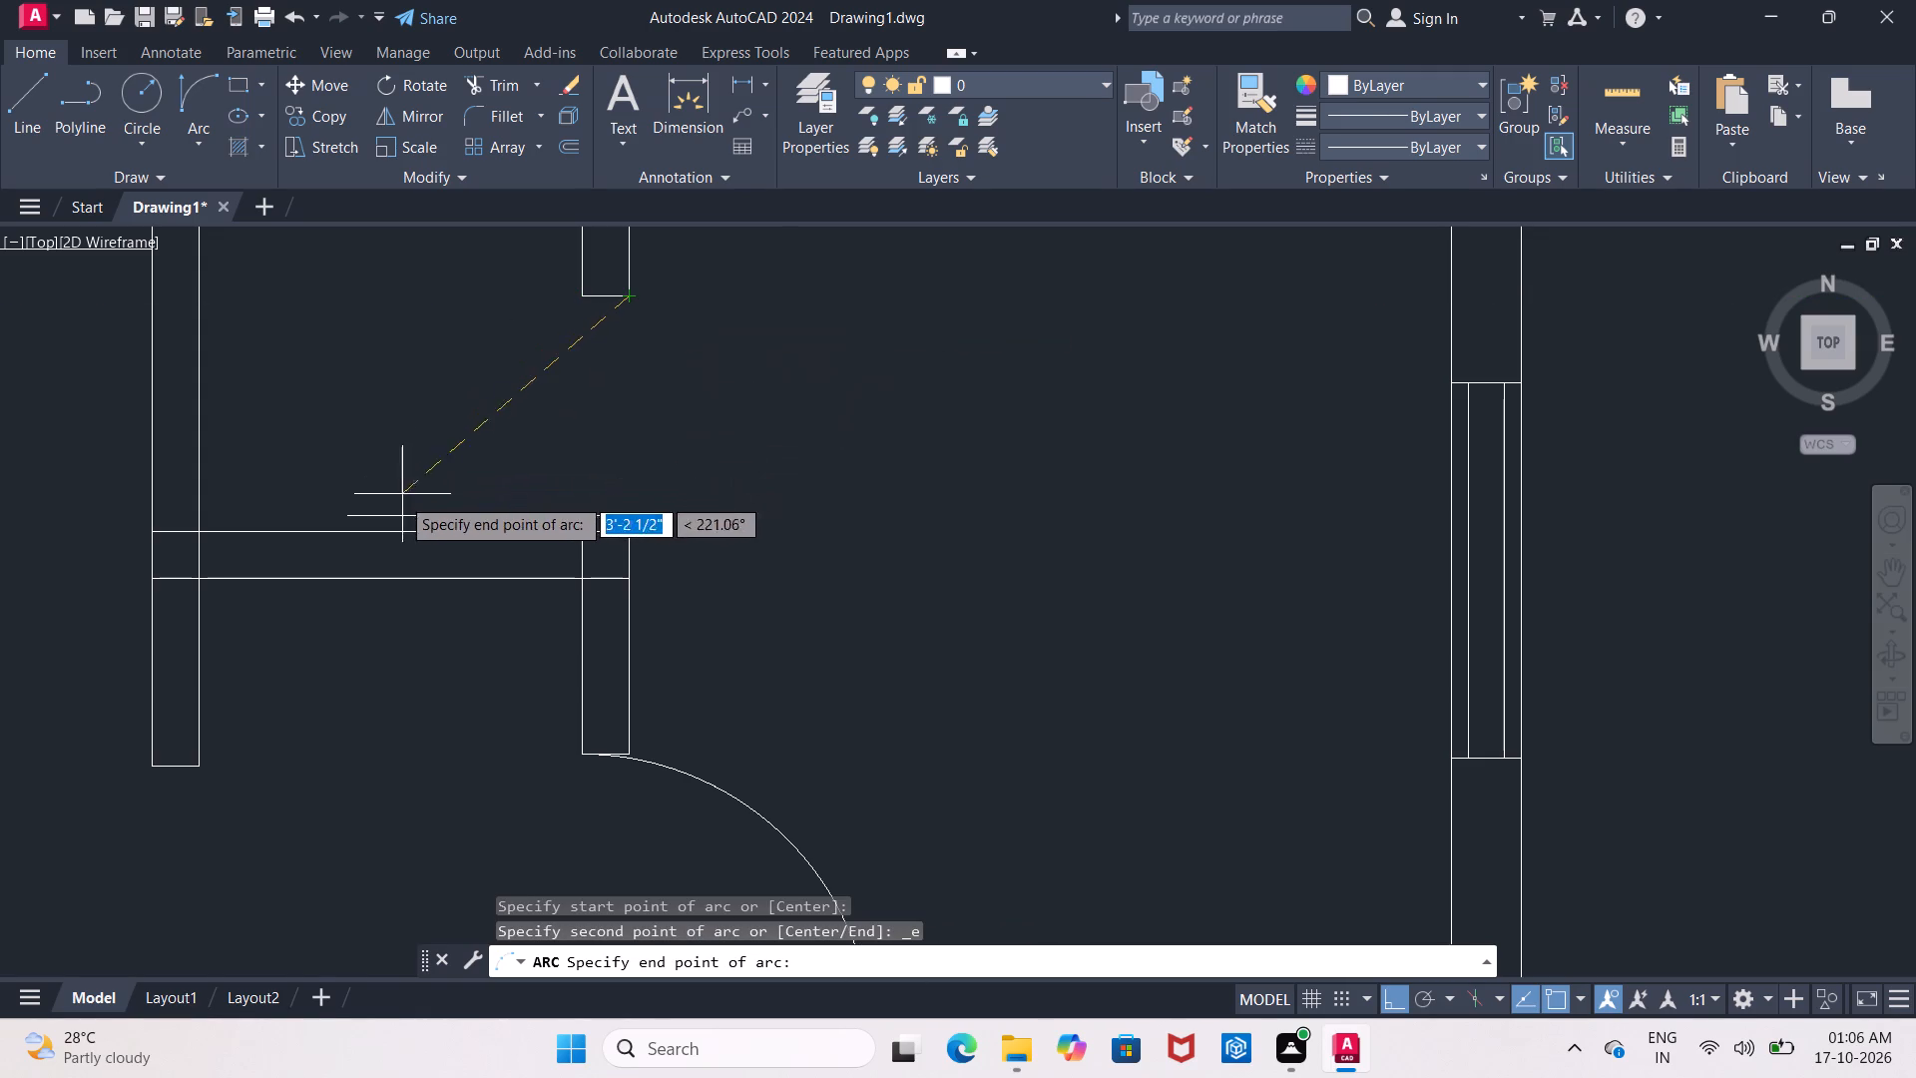
left_click(353, 519)
left_click(351, 412)
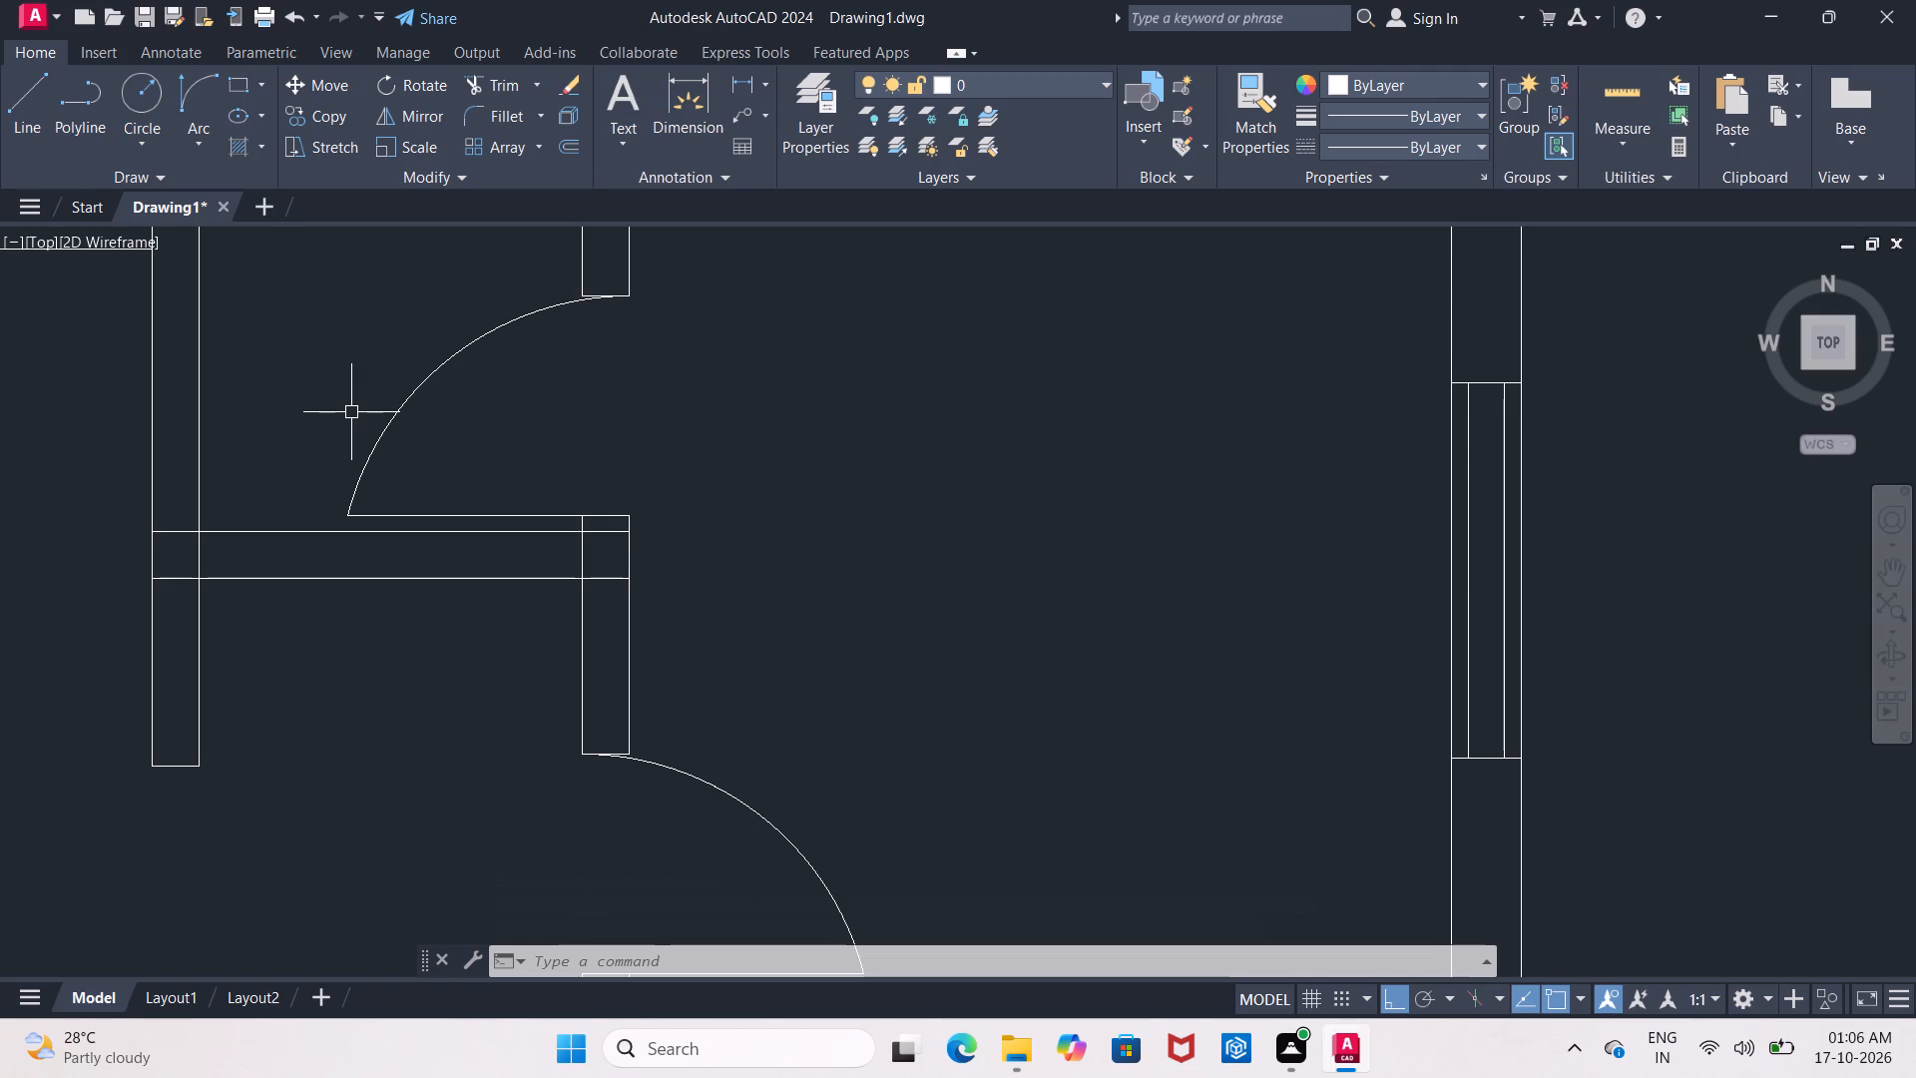
left_click(389, 334)
middle_click_drag(697, 348, 732, 439)
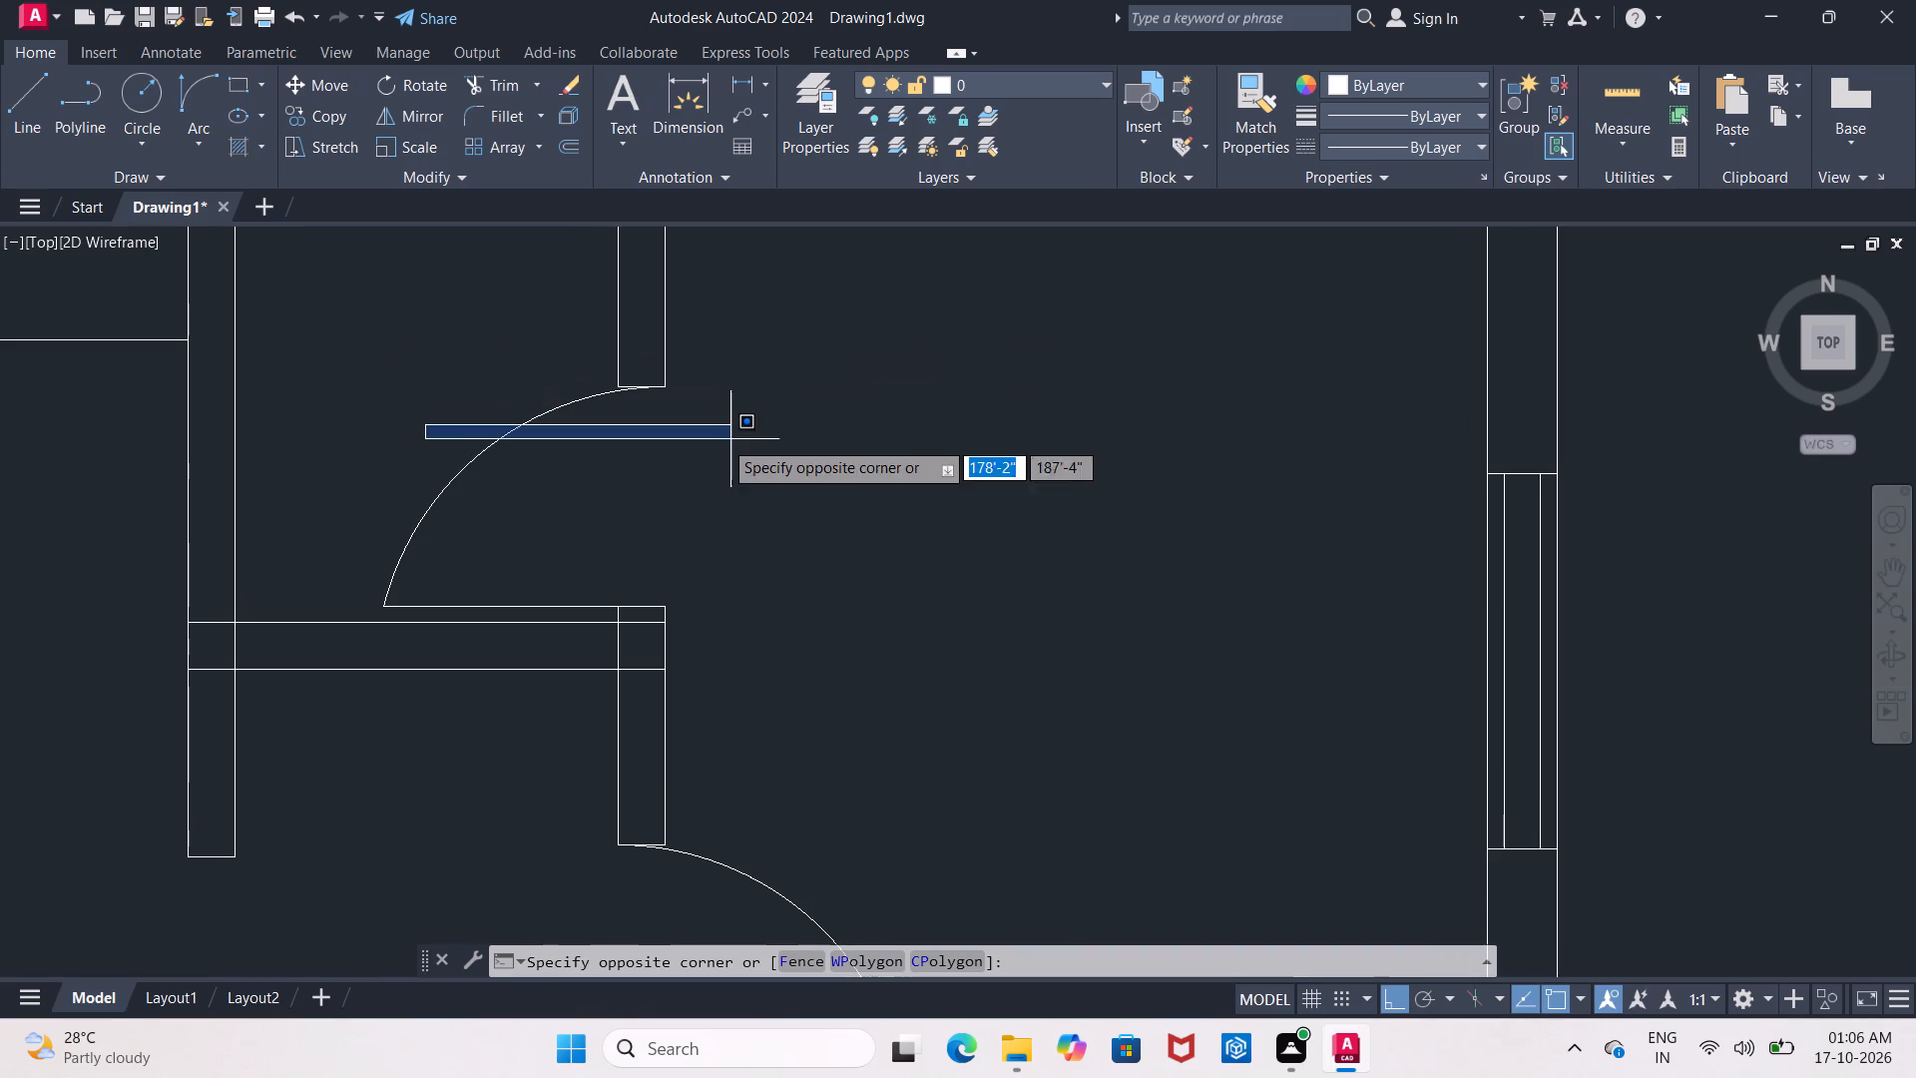
key("Escape")
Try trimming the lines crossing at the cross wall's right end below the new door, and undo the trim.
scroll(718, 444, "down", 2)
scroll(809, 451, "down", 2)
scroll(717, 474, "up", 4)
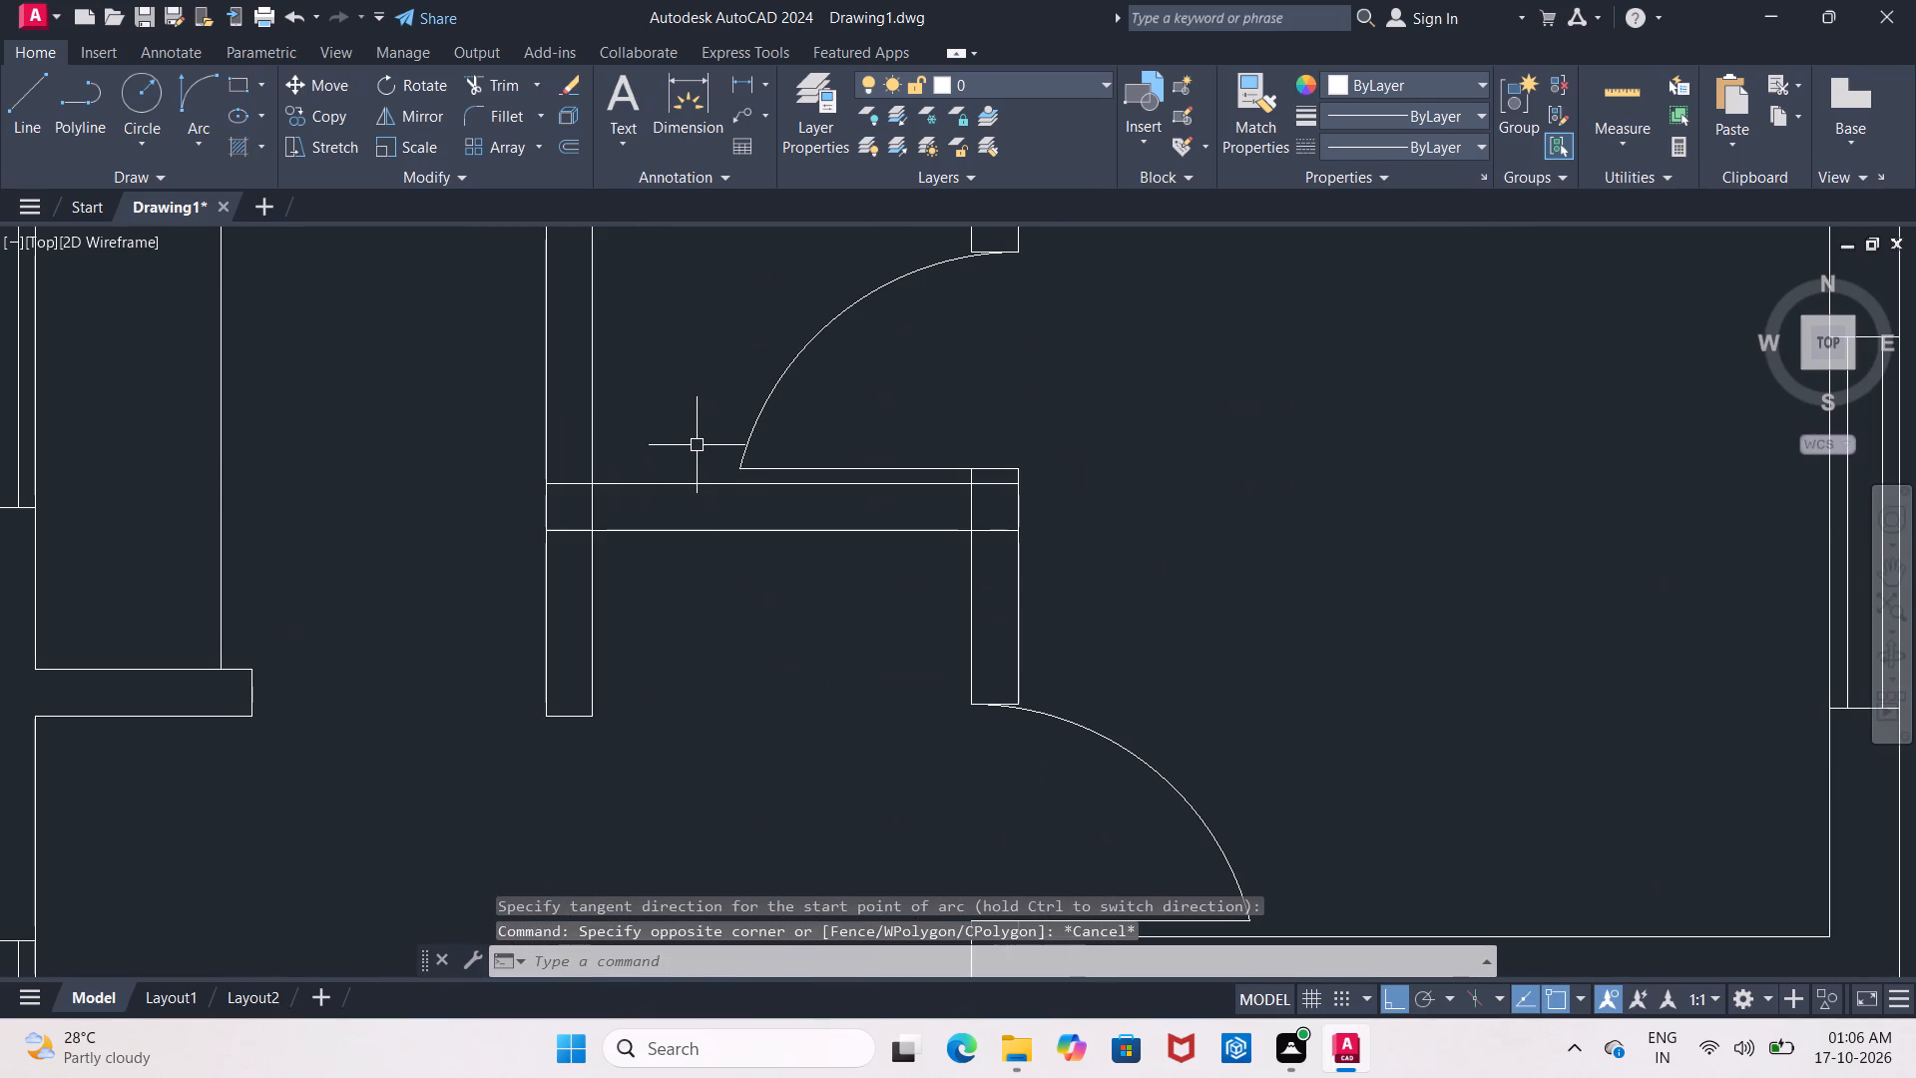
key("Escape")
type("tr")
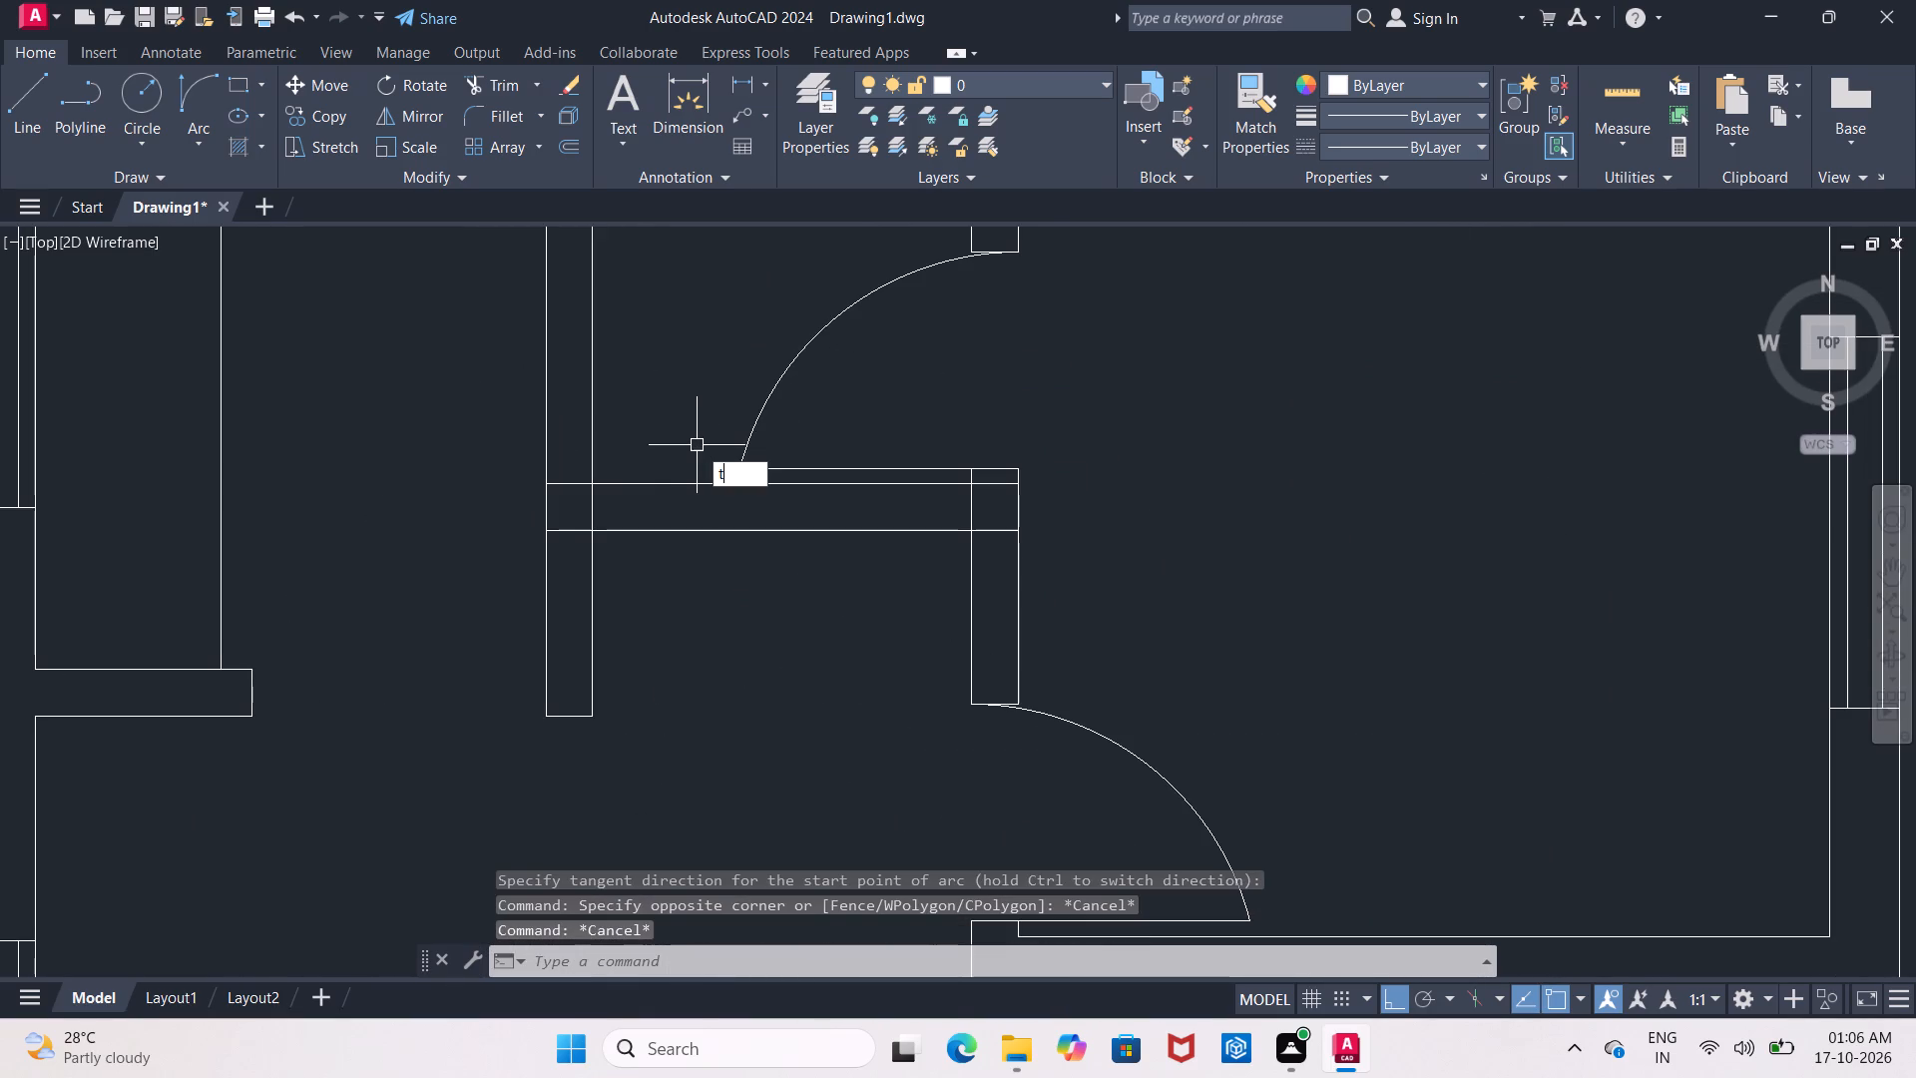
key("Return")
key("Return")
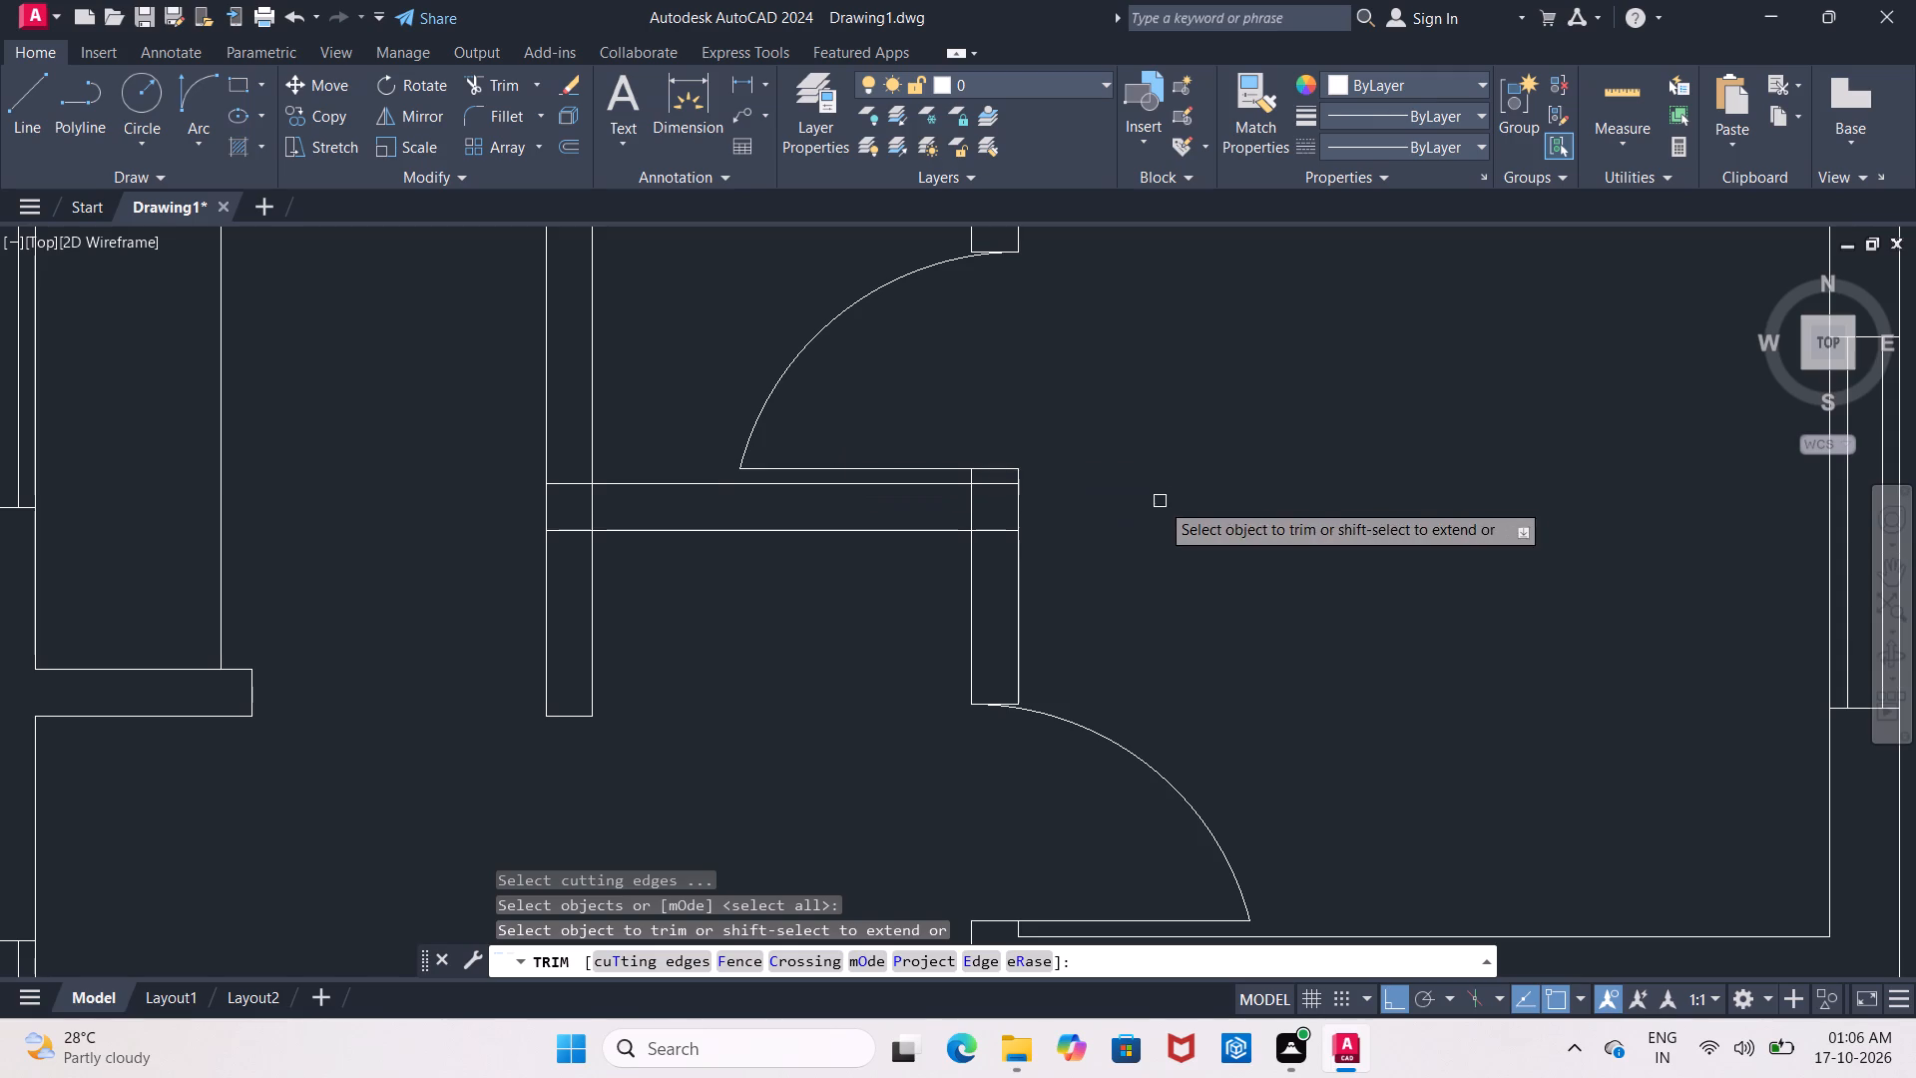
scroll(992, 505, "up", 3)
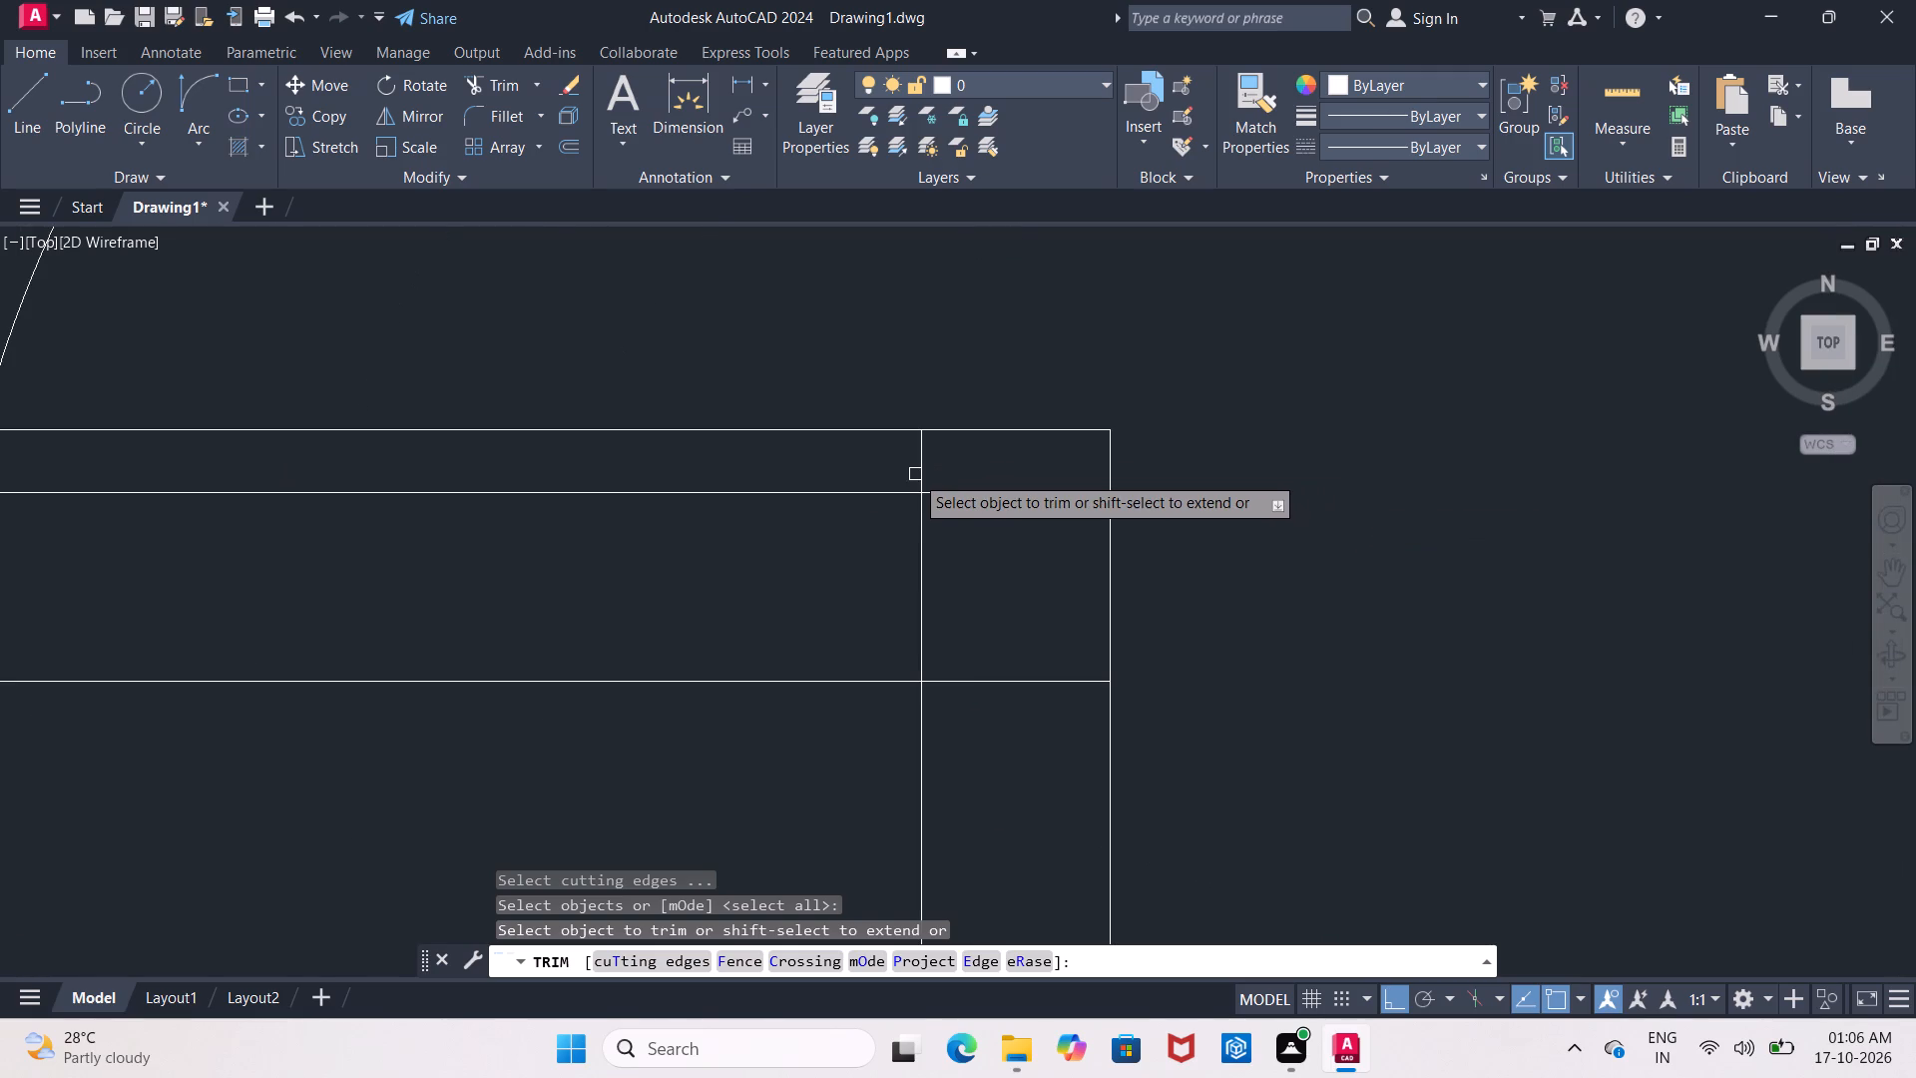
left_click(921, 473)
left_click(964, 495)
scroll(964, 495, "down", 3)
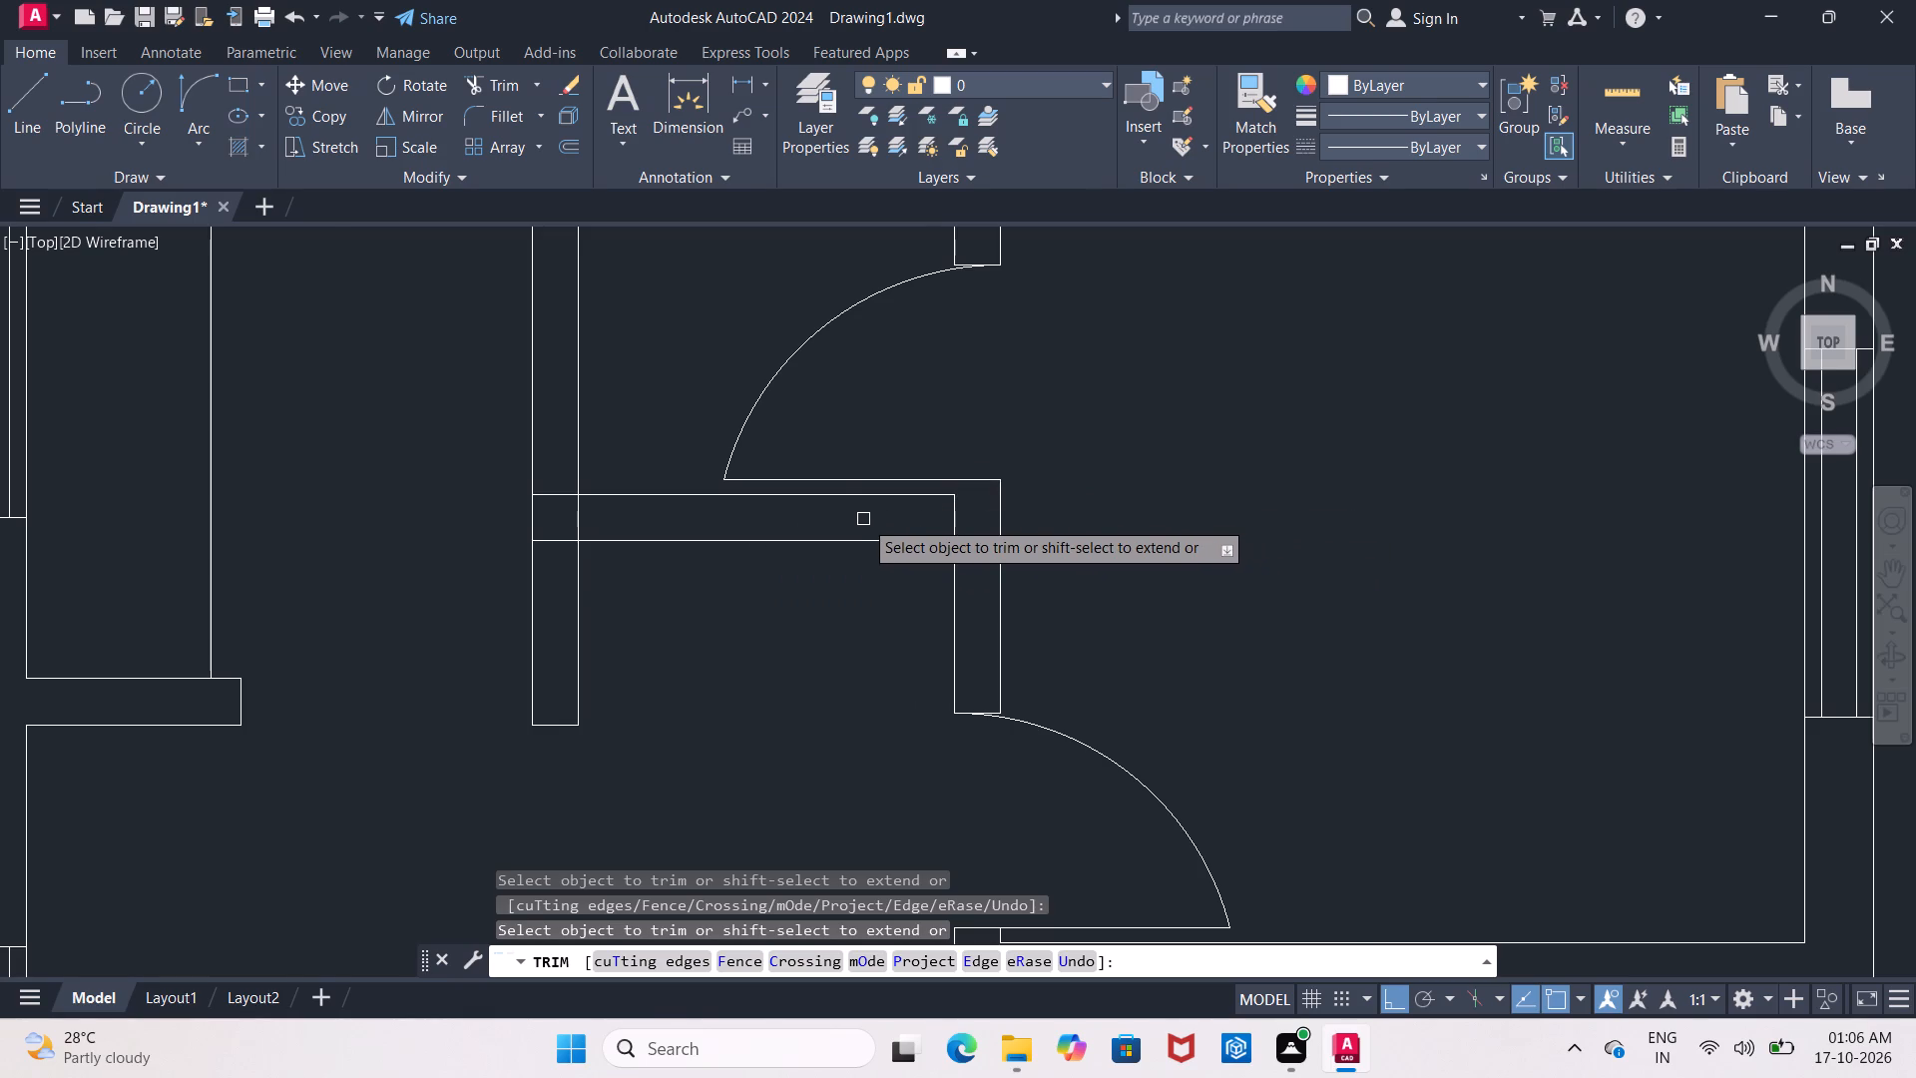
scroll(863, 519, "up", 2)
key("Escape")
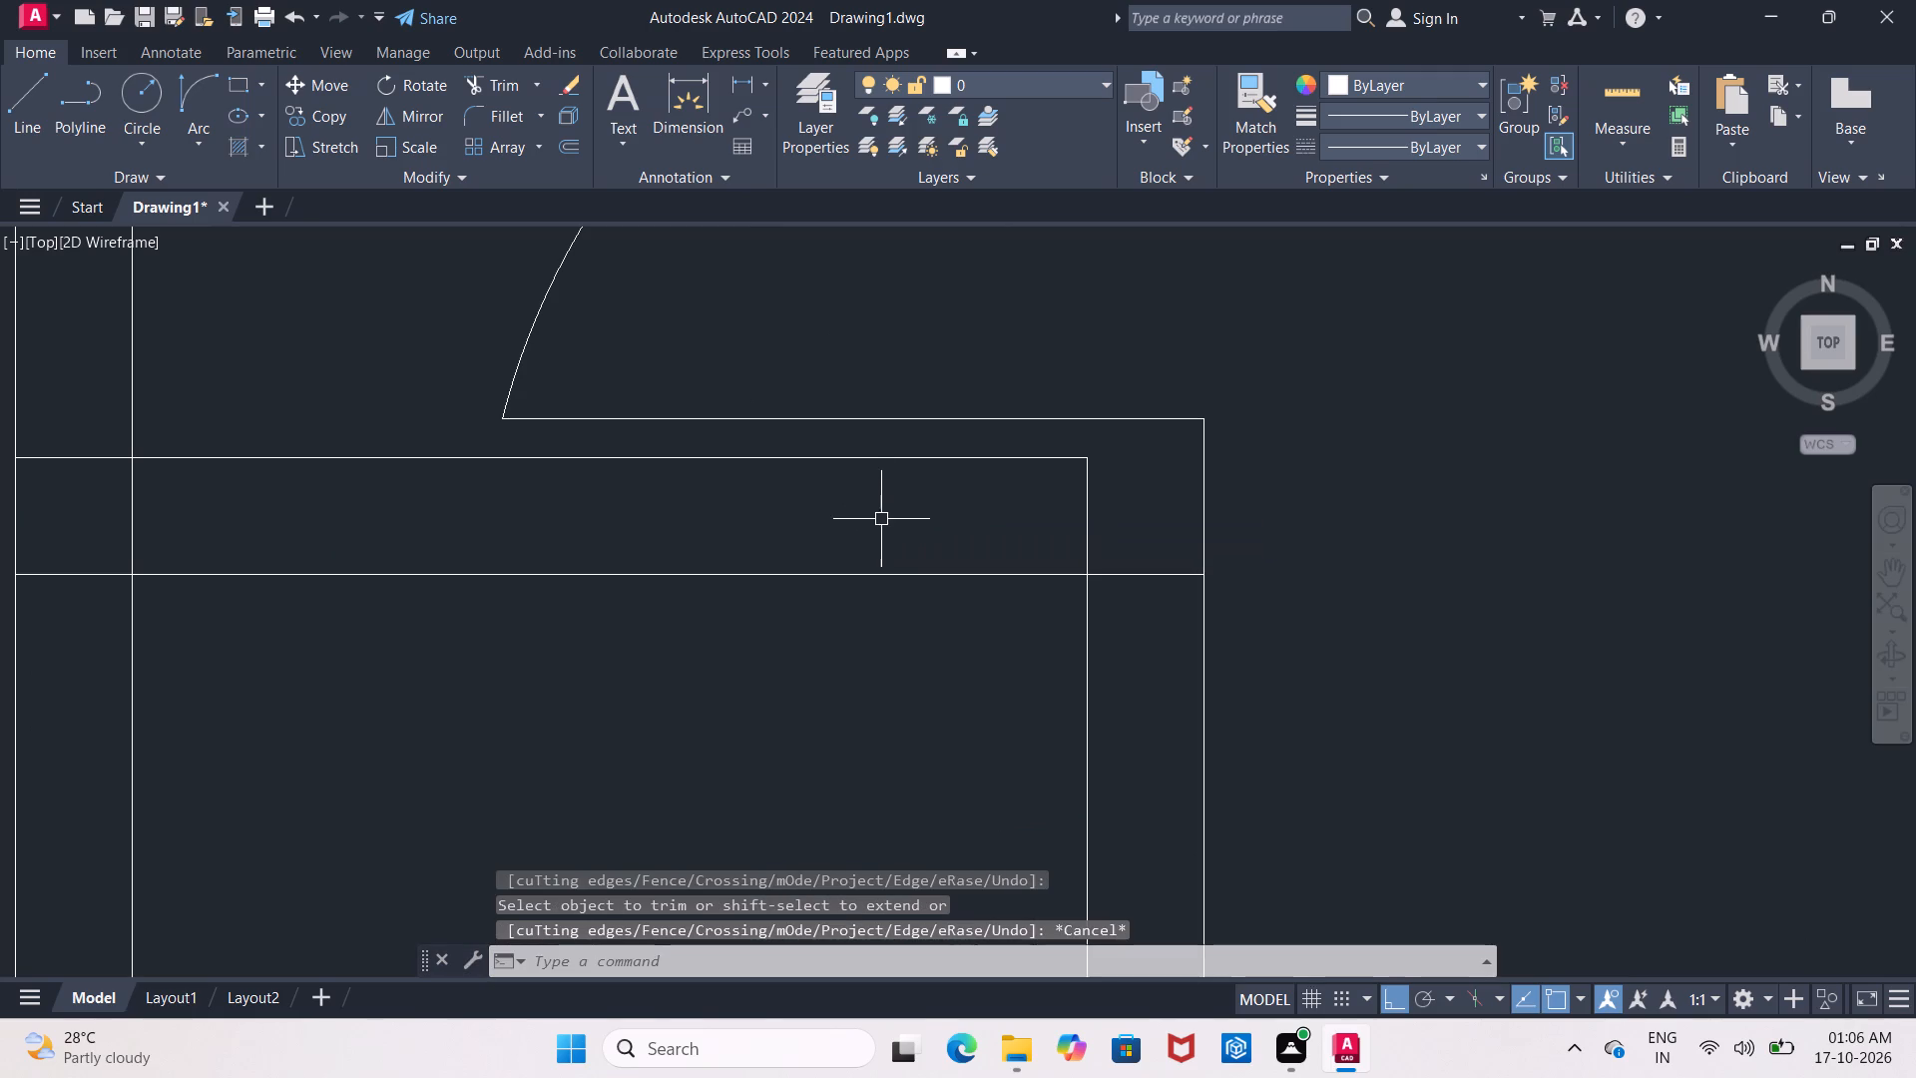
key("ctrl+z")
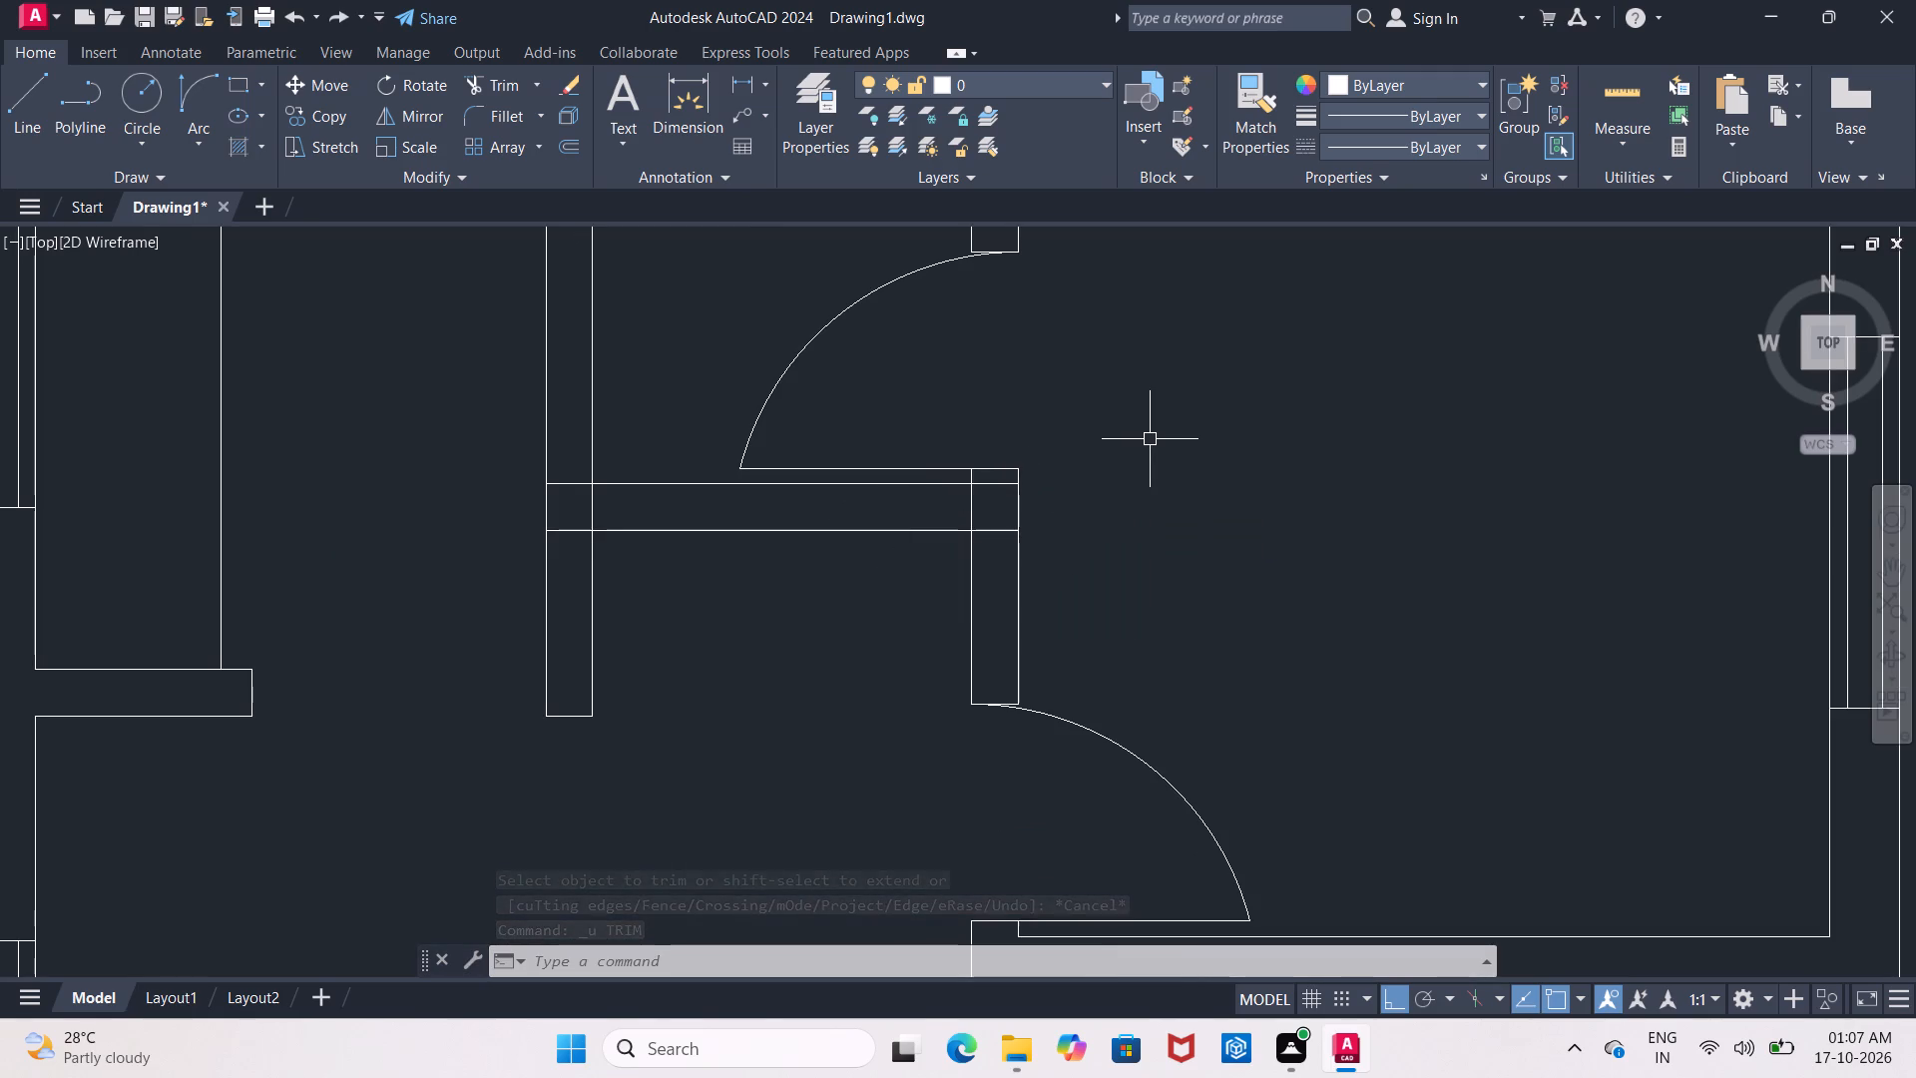
Trim the right wall's inner line inside and just above the cross wall, and the cross wall's lower line inside the right wall.
scroll(939, 502, "up", 1)
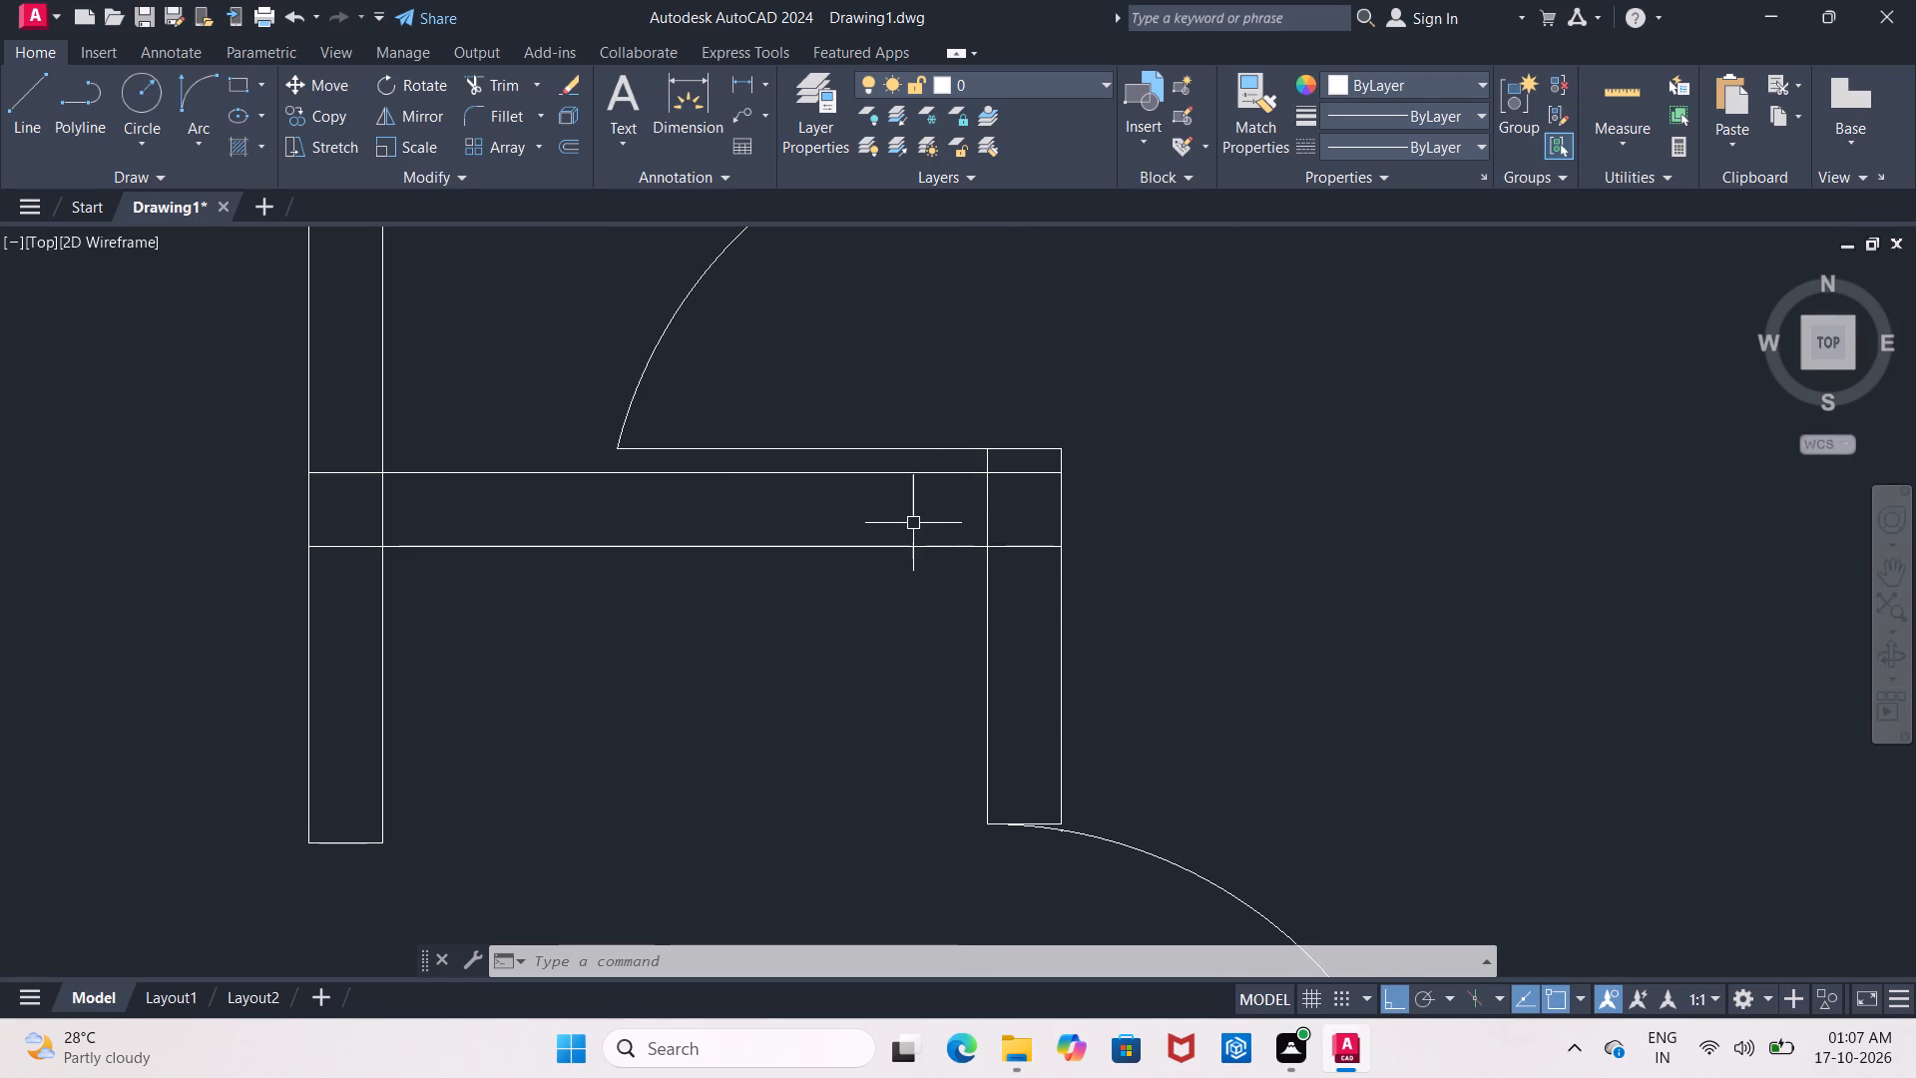
type("tr")
key("Return")
key("Return")
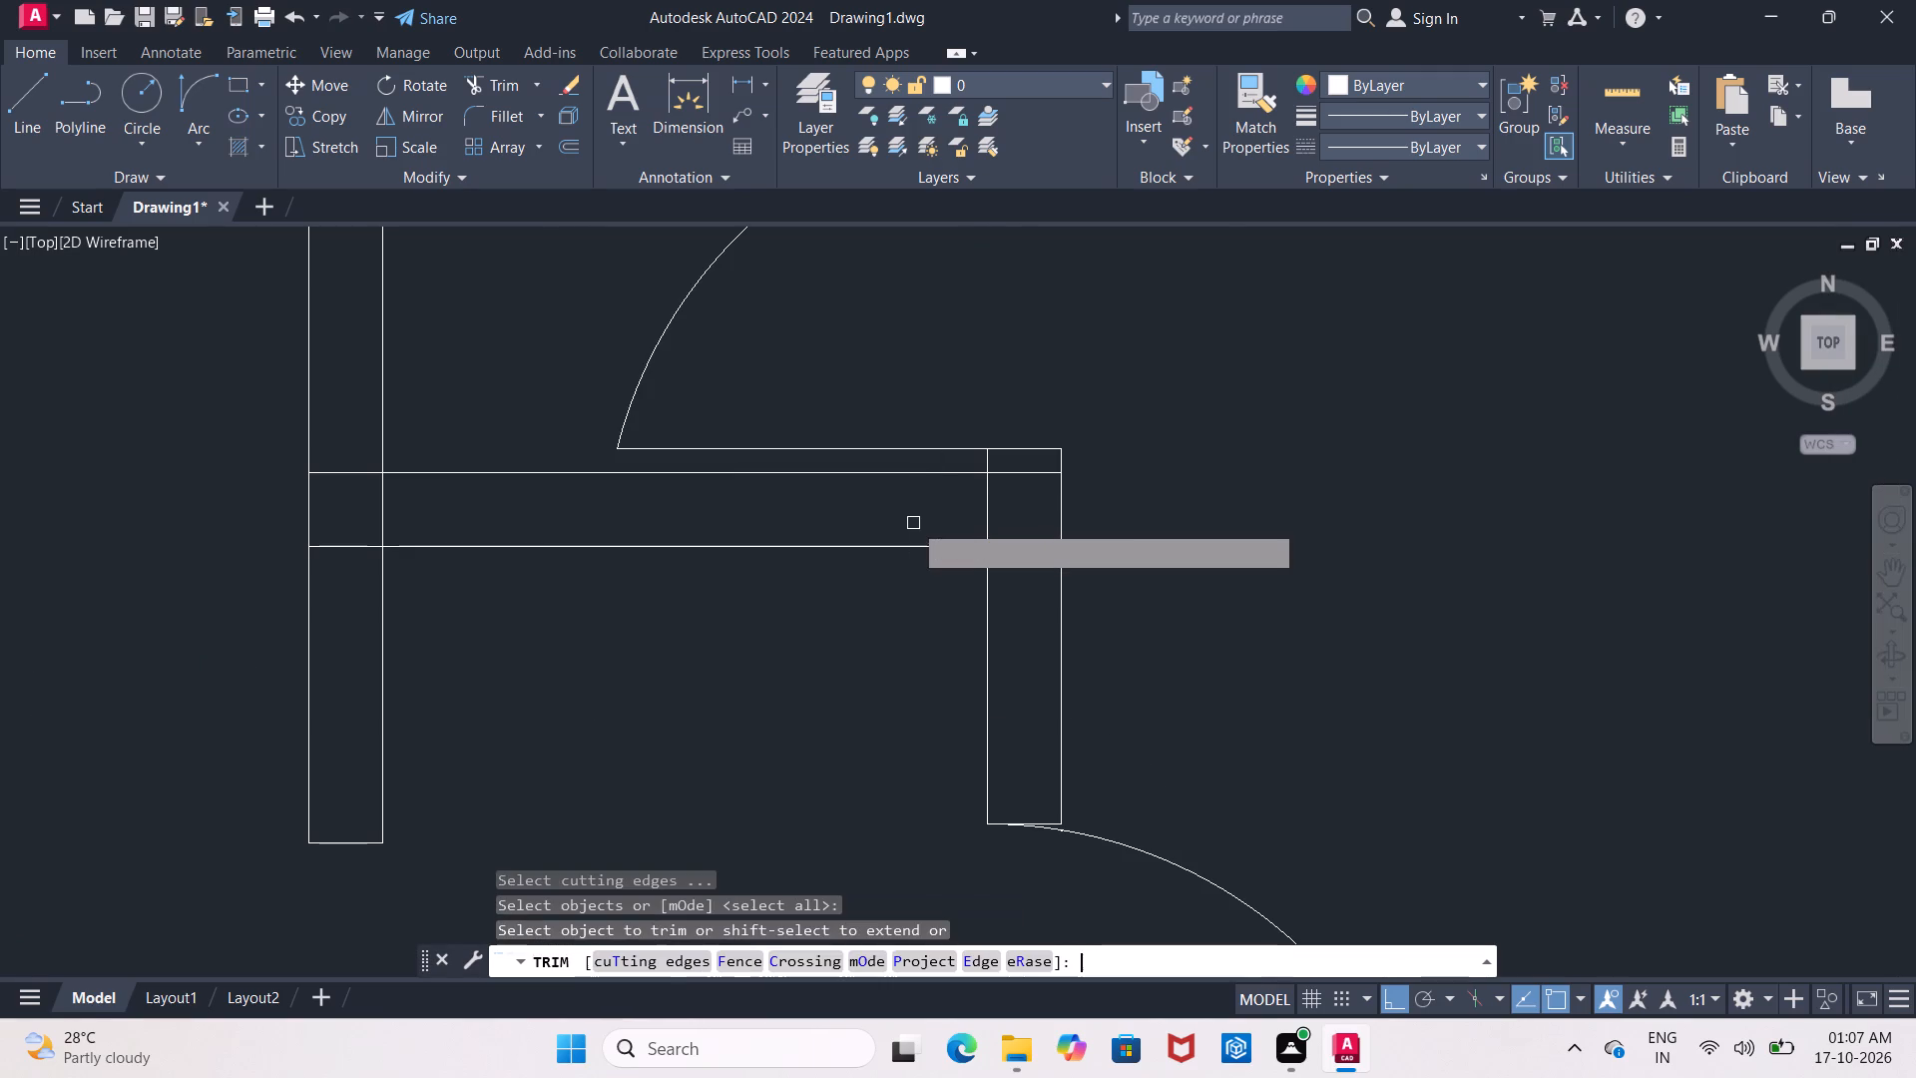
scroll(971, 480, "up", 2)
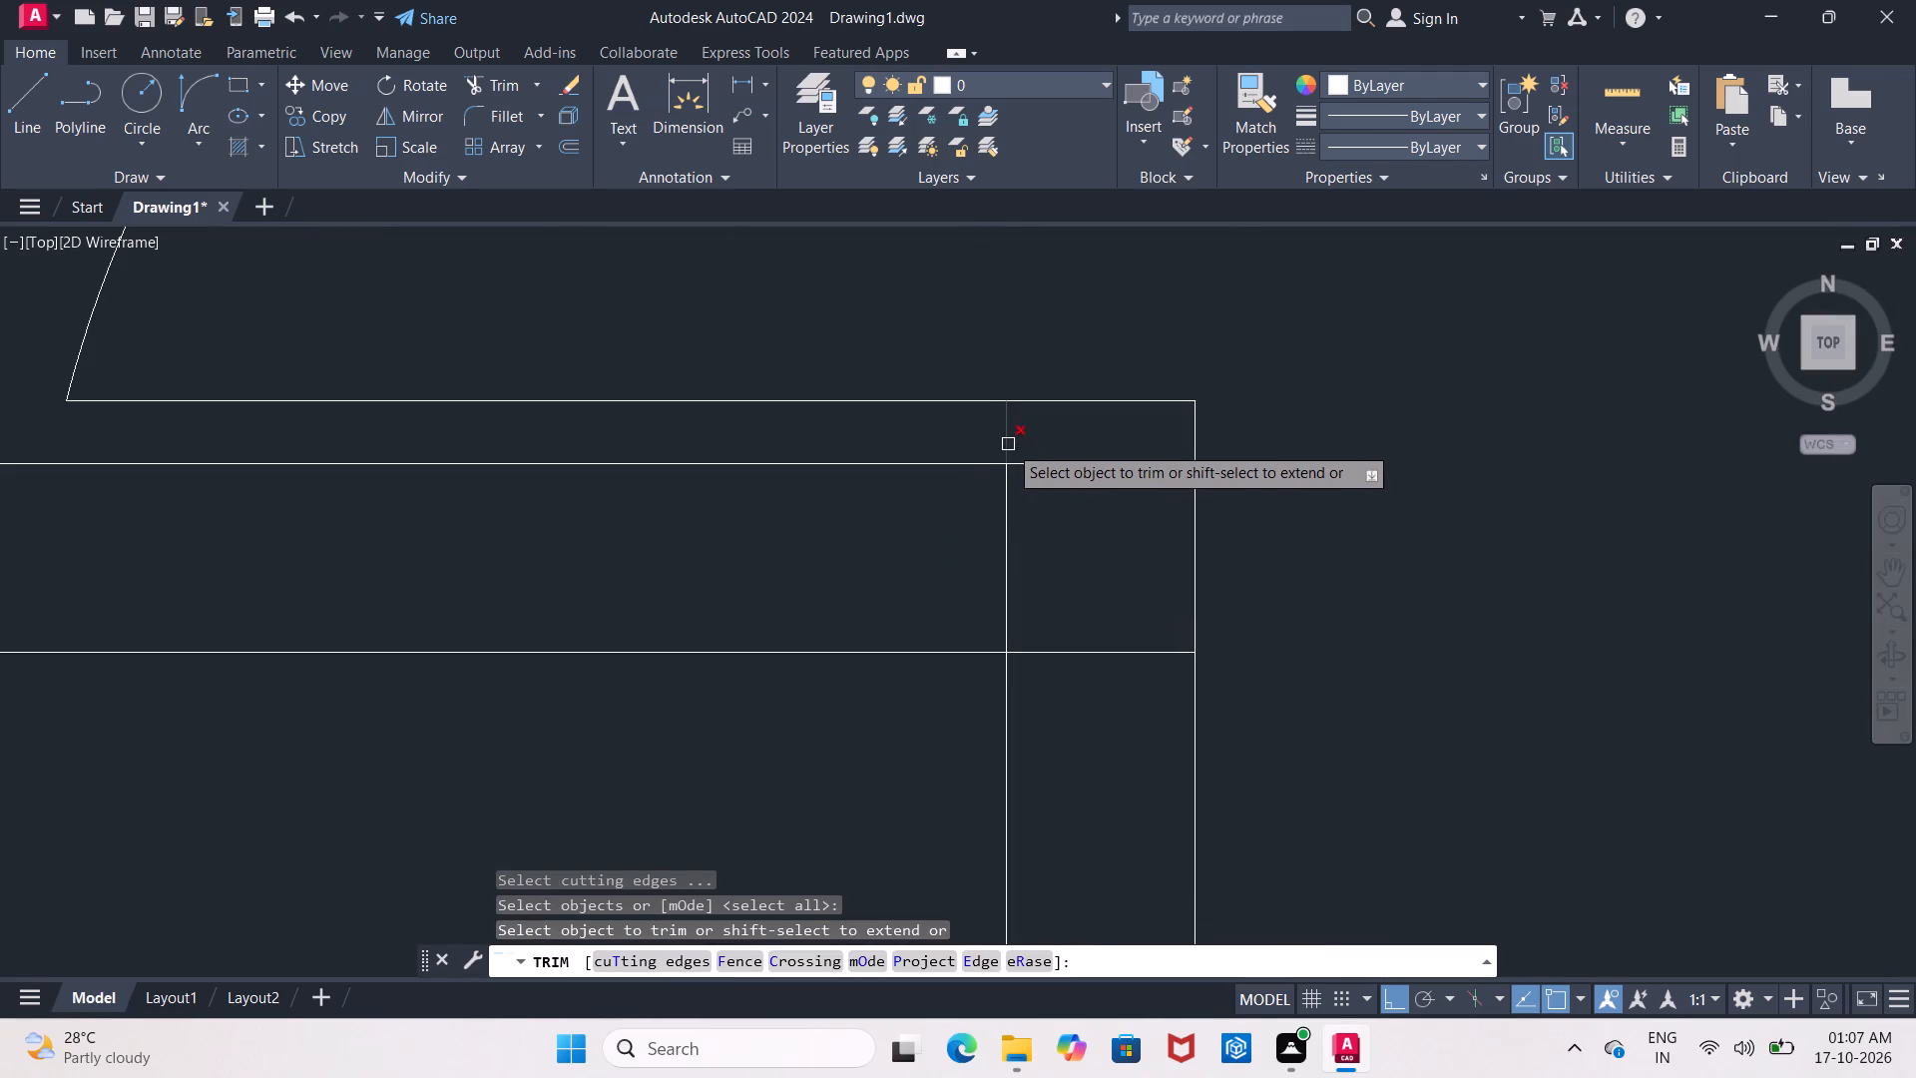
left_click(1008, 444)
scroll(1026, 447, "down", 2)
middle_click_drag(855, 581, 885, 575)
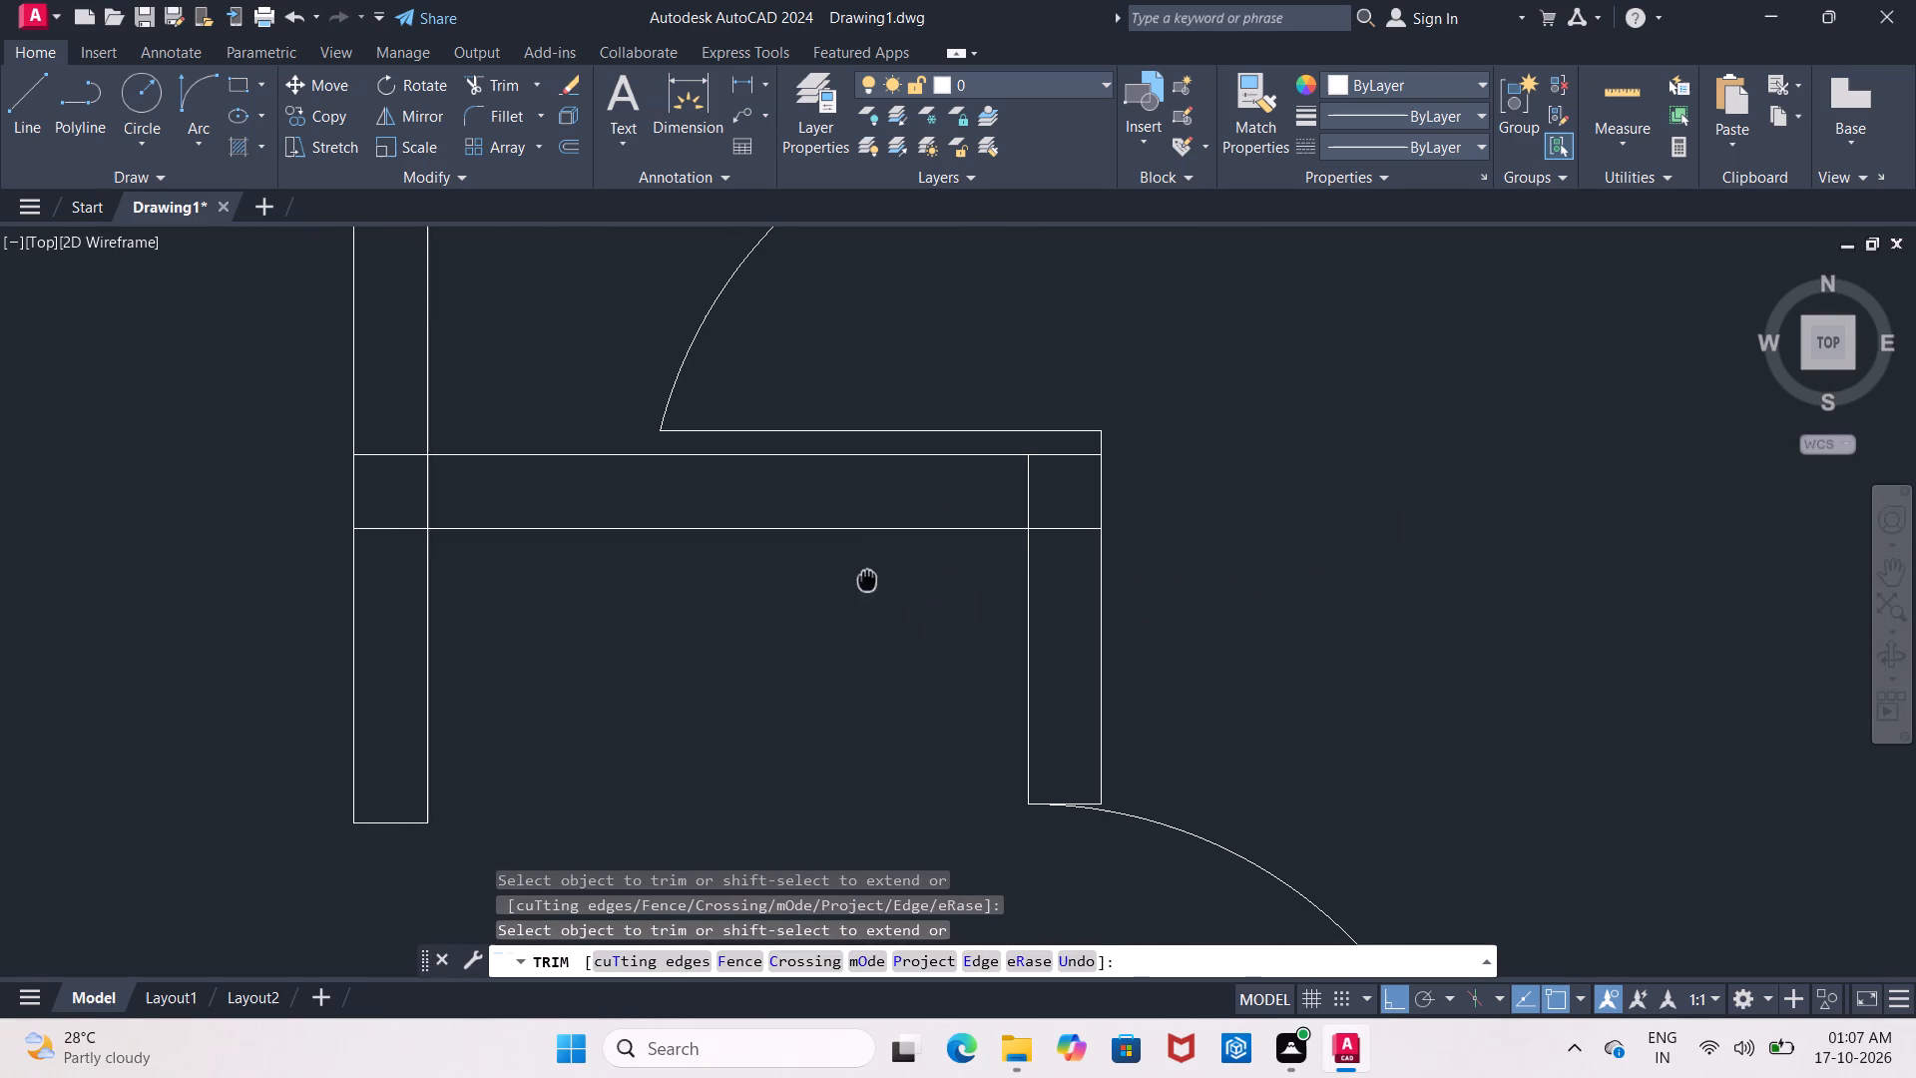
middle_click_drag(885, 575, 913, 565)
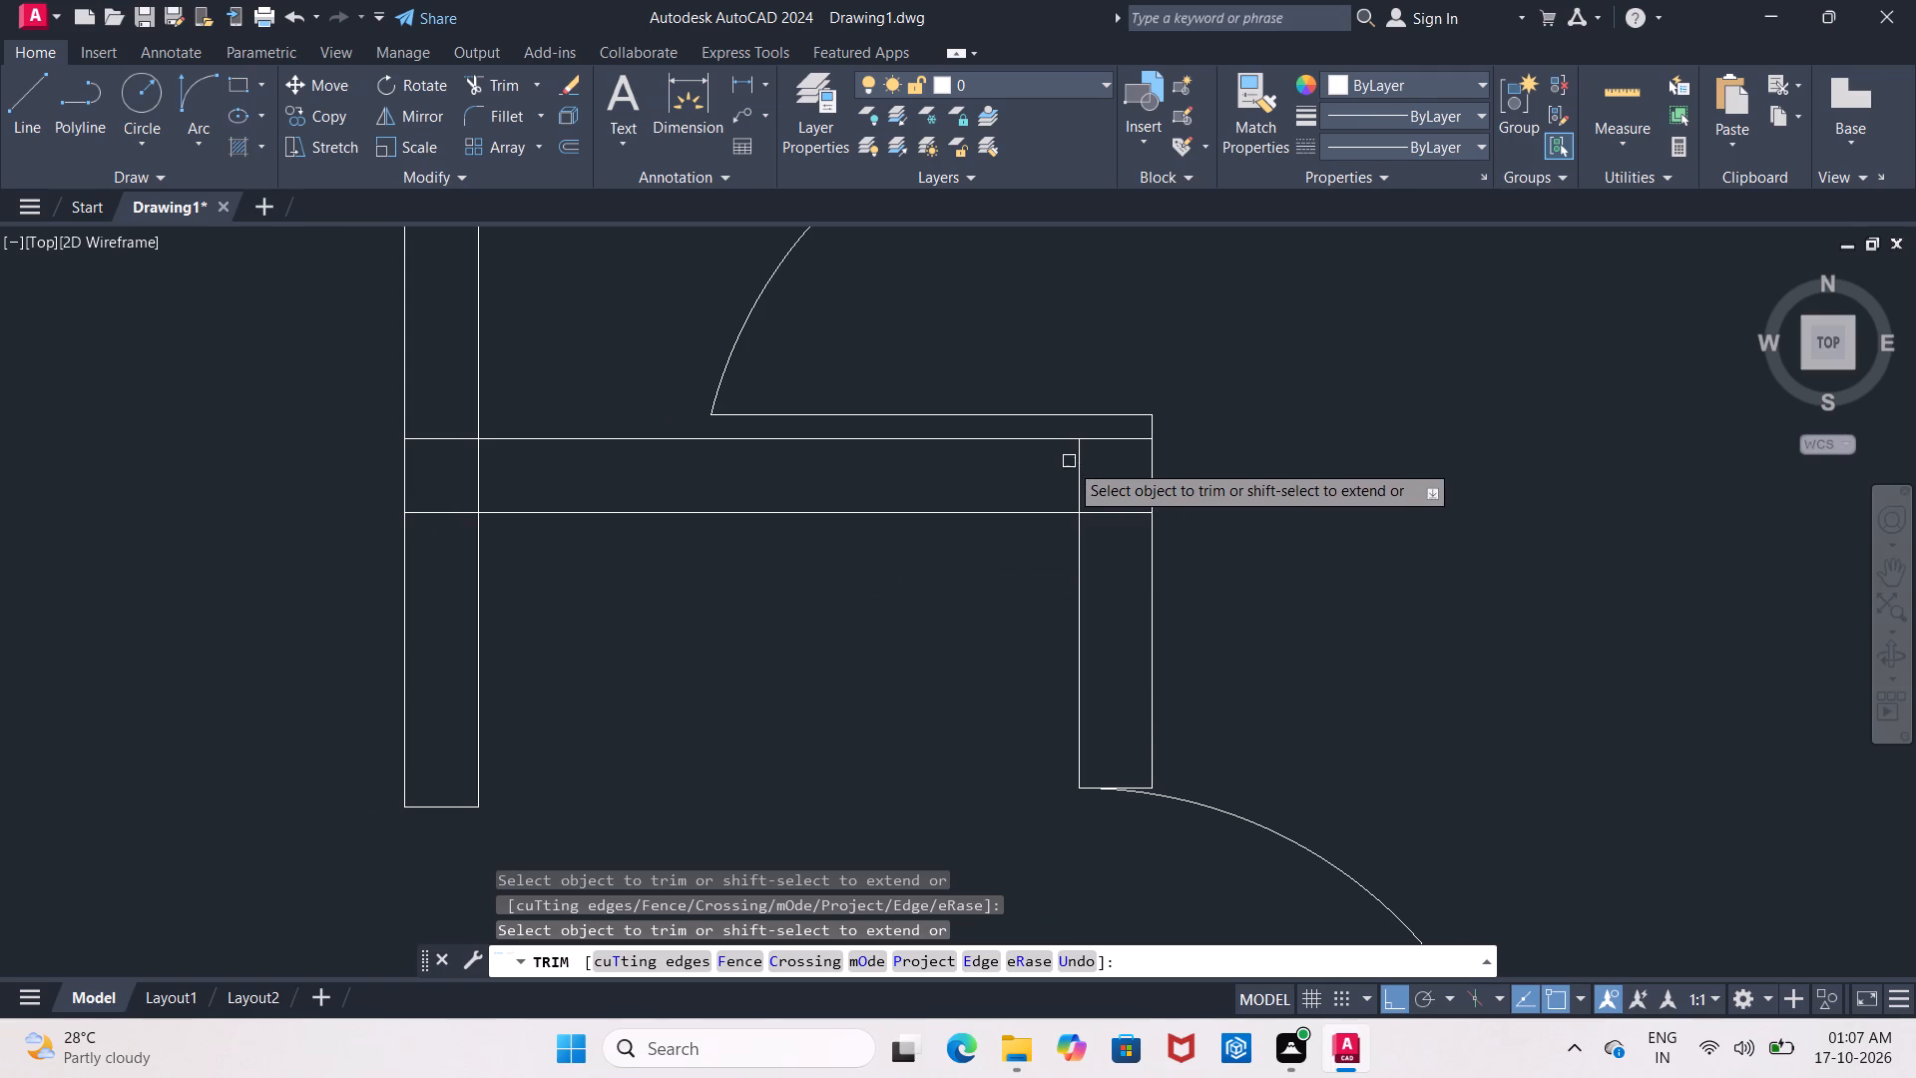
left_click(1084, 482)
left_click(1123, 514)
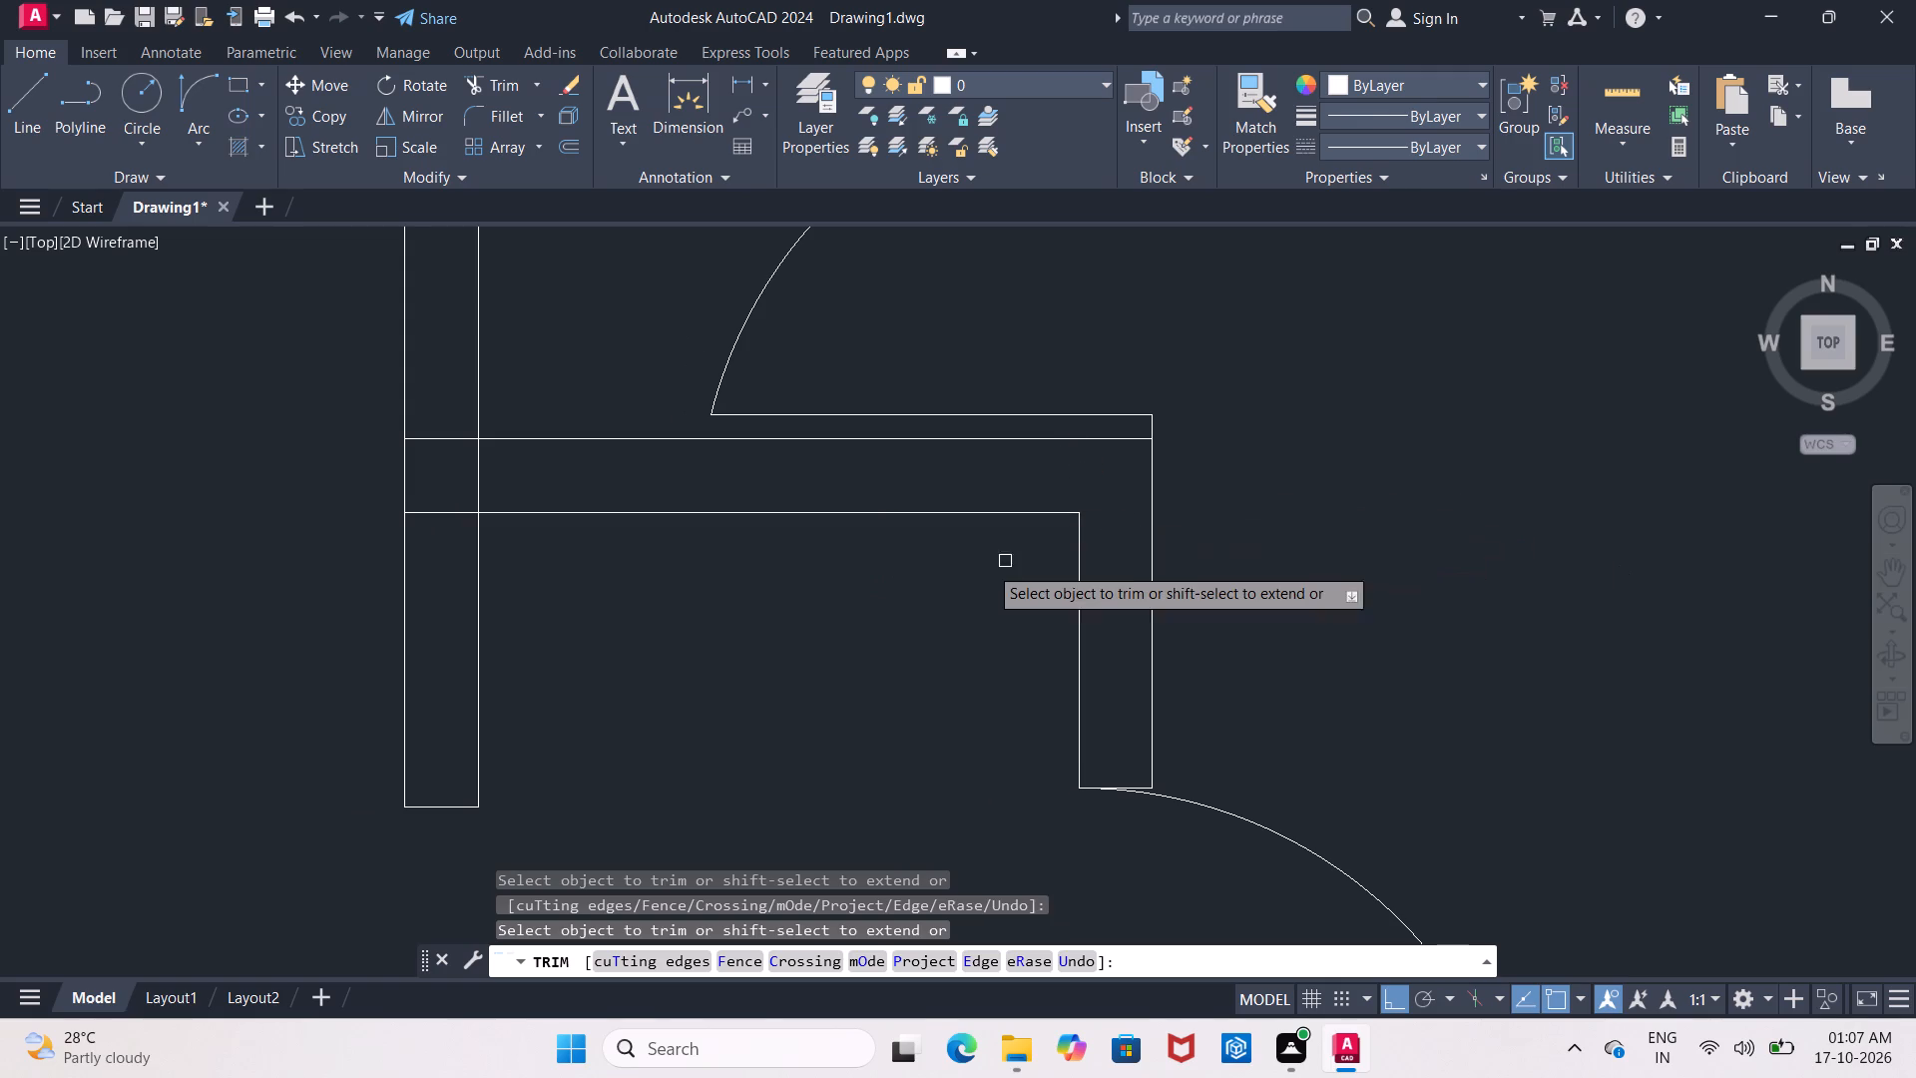
Trim both cross-wall lines inside the left wall and the left wall's inner line between them to open the junction.
middle_click_drag(939, 569, 1066, 571)
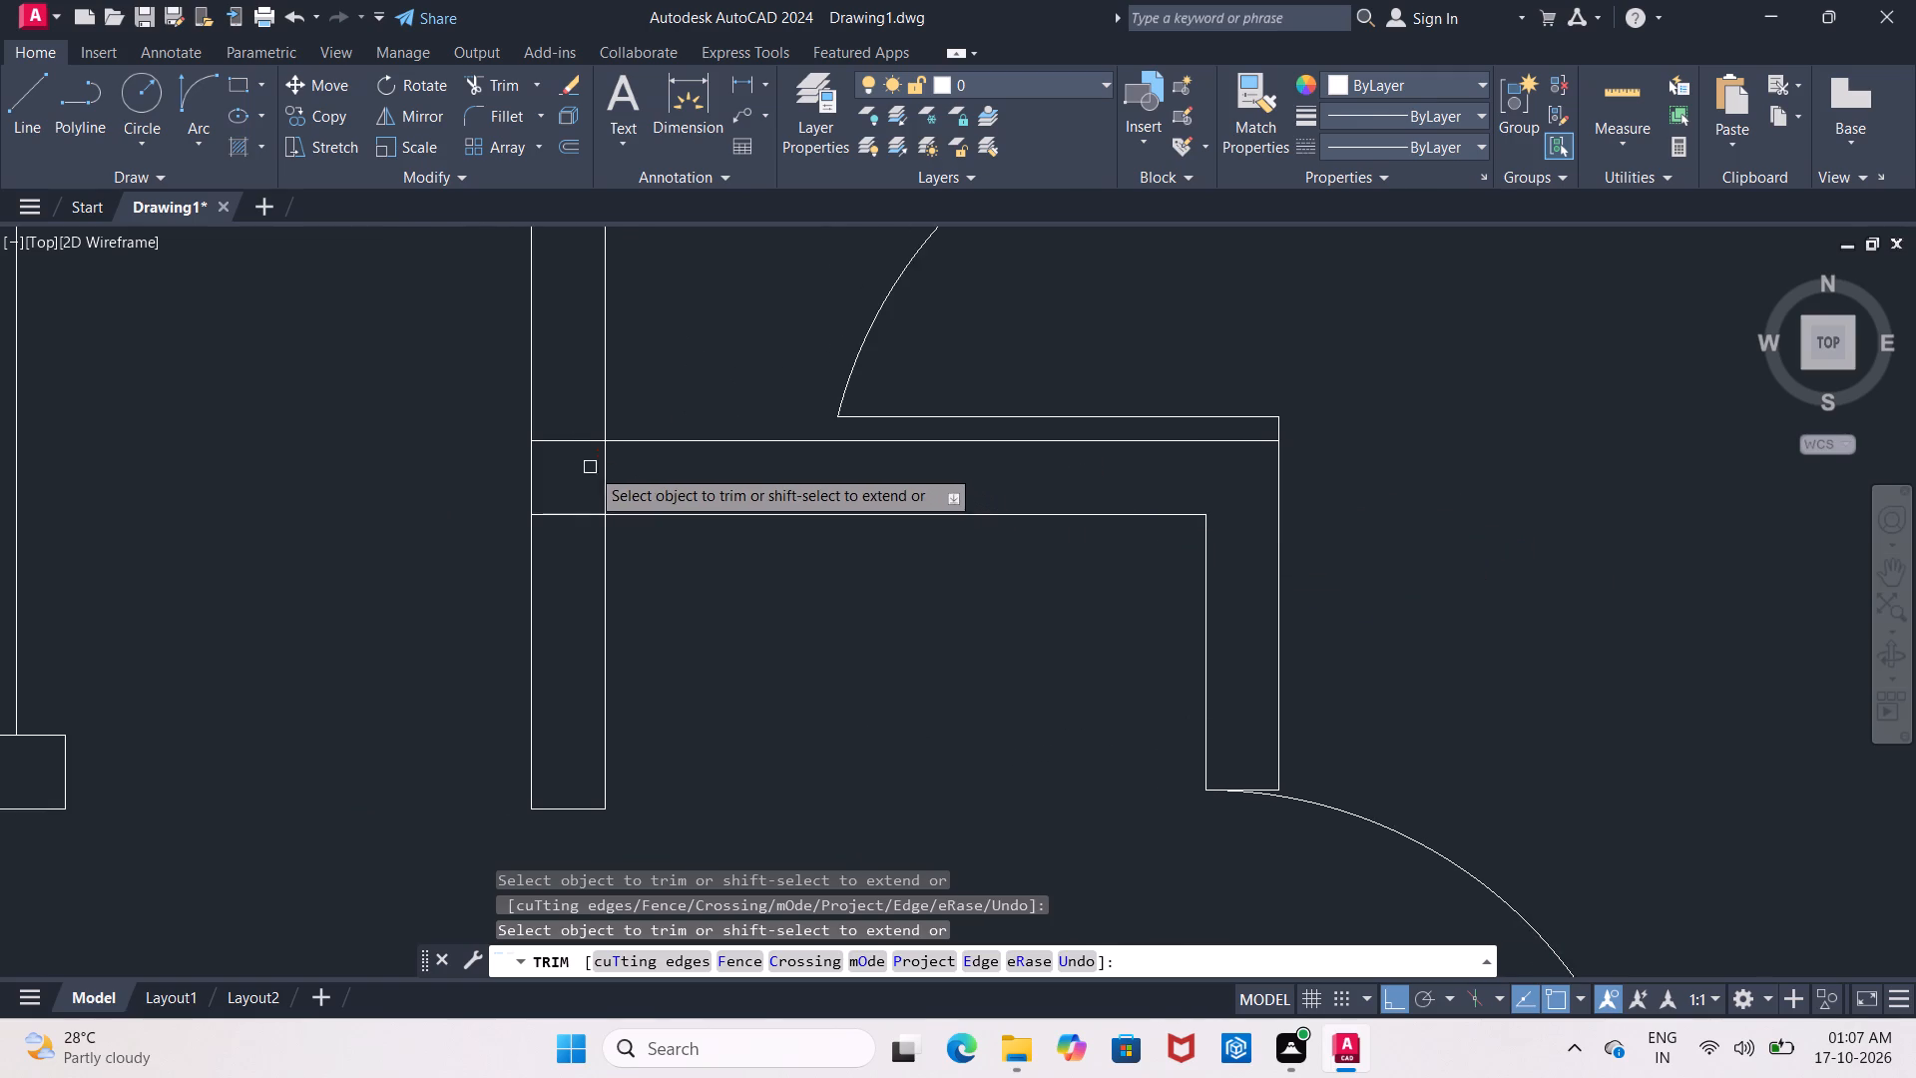
left_click(576, 435)
left_click(568, 511)
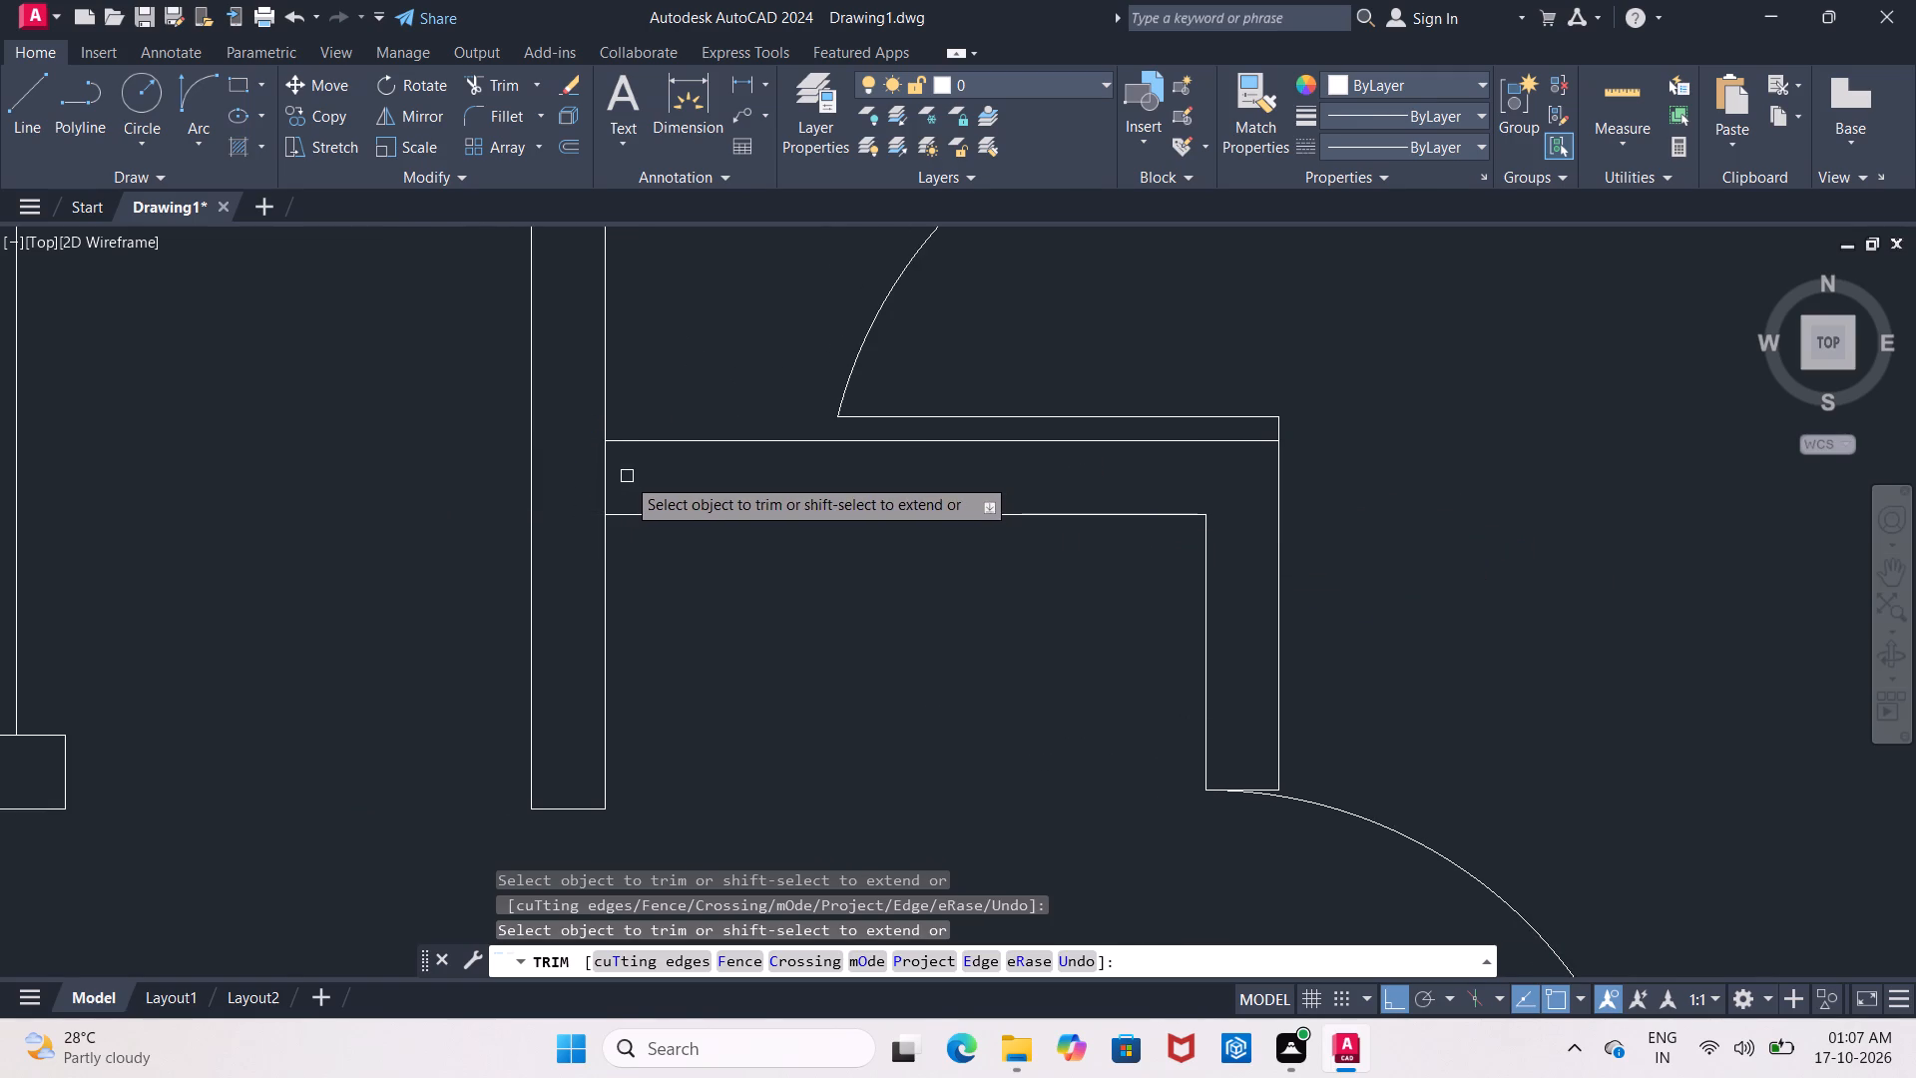
left_click(605, 481)
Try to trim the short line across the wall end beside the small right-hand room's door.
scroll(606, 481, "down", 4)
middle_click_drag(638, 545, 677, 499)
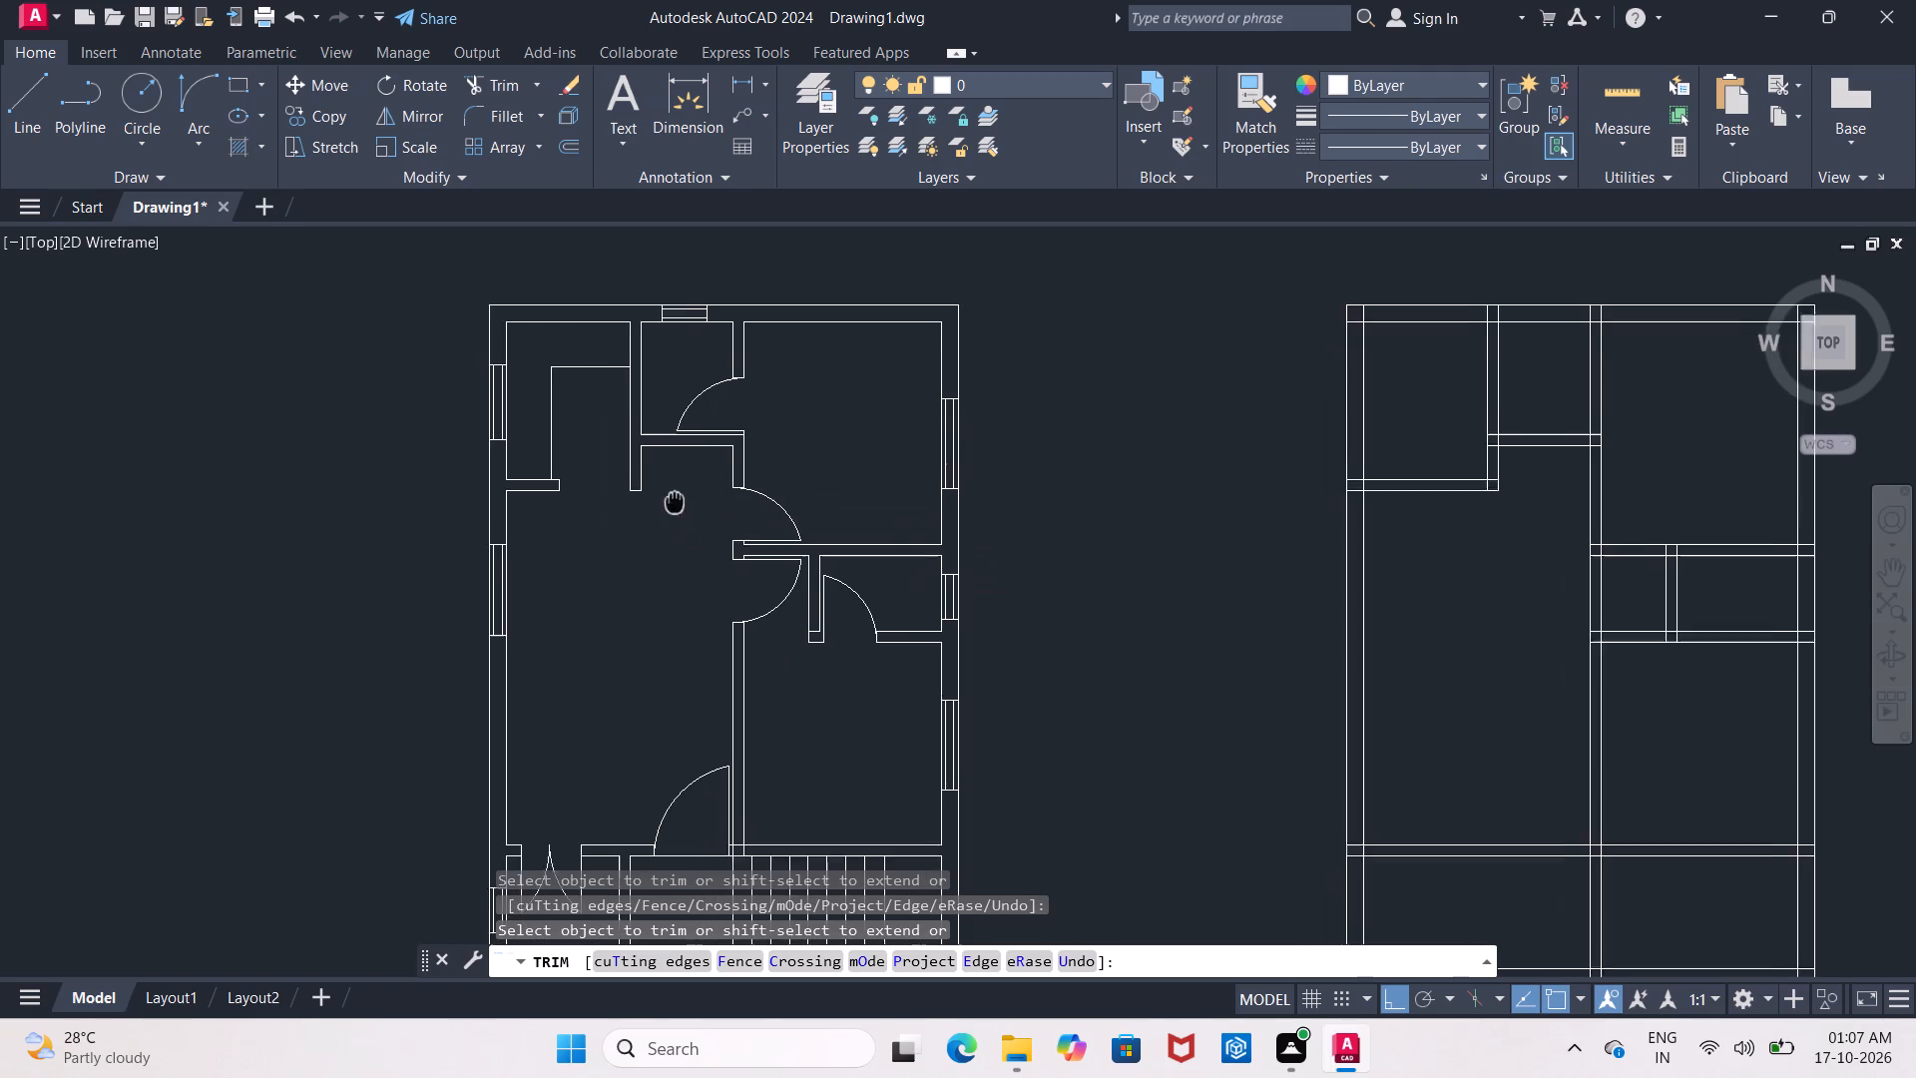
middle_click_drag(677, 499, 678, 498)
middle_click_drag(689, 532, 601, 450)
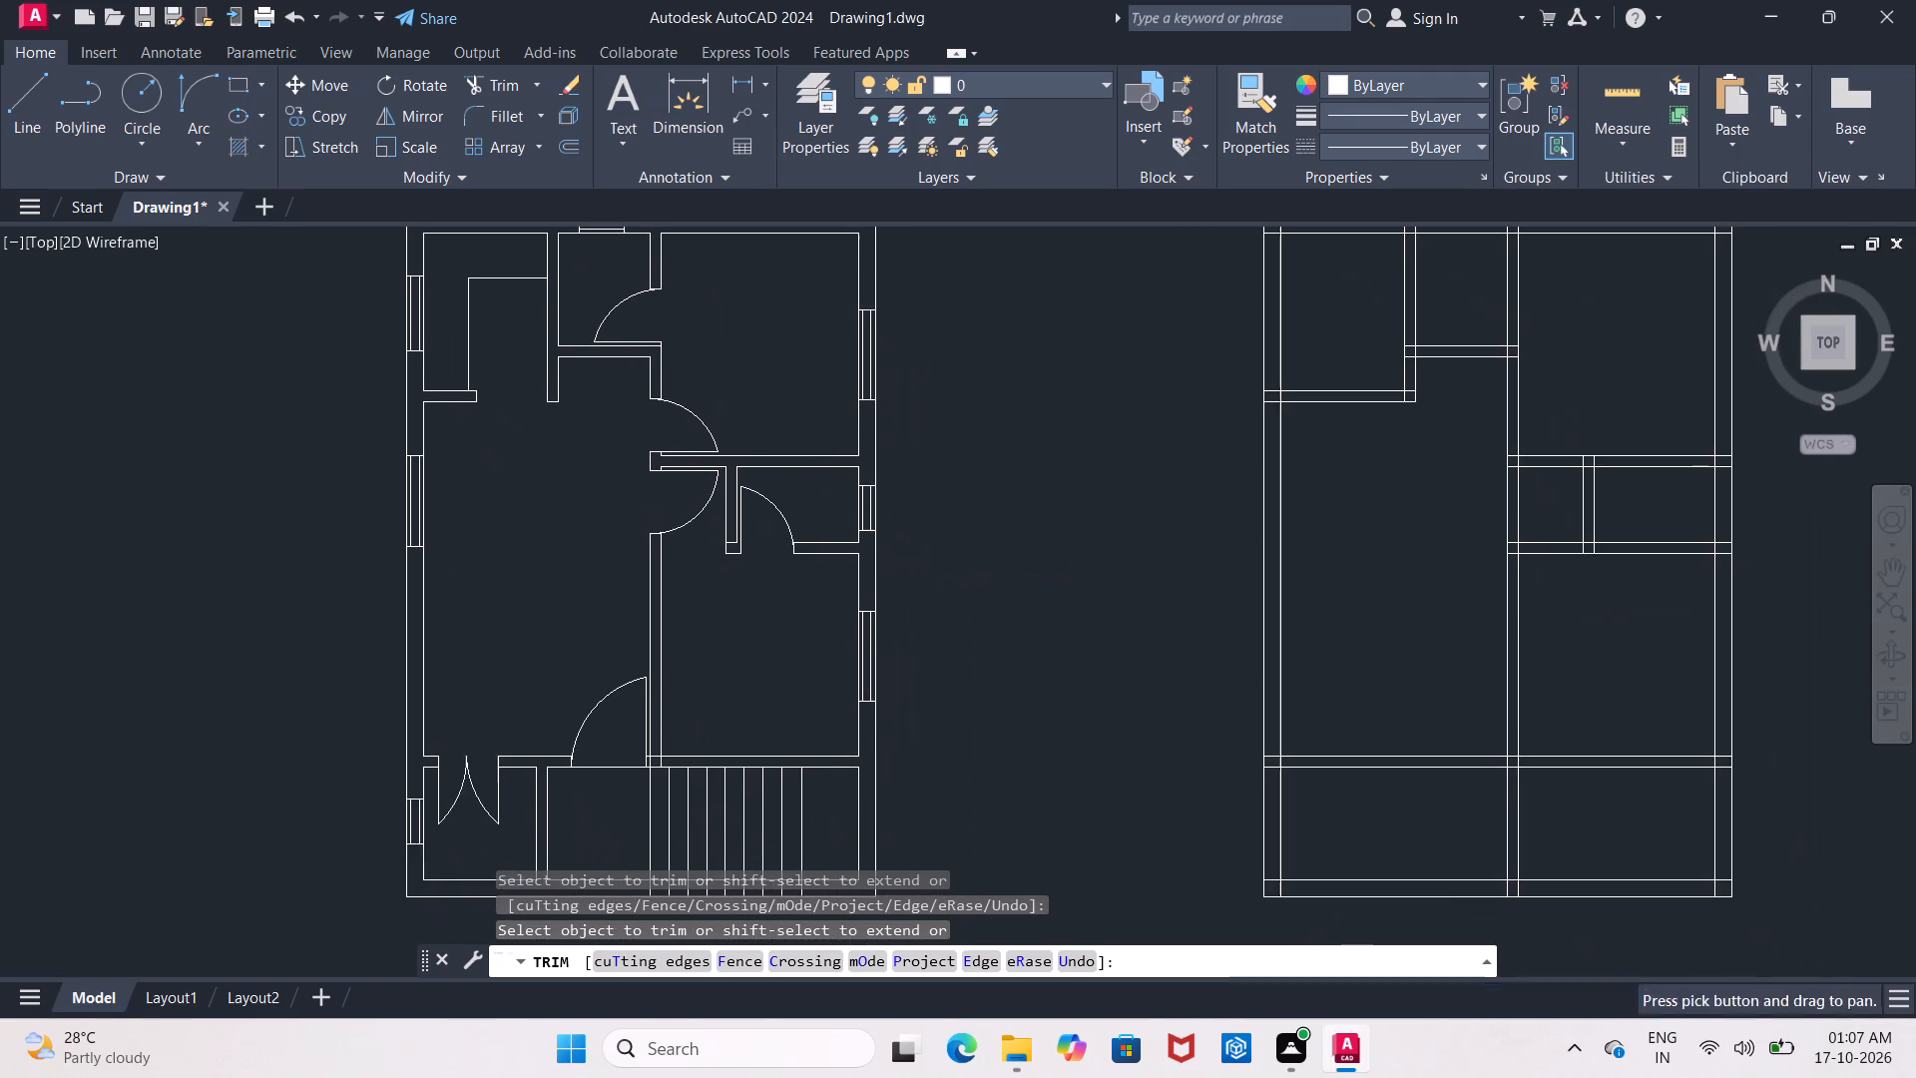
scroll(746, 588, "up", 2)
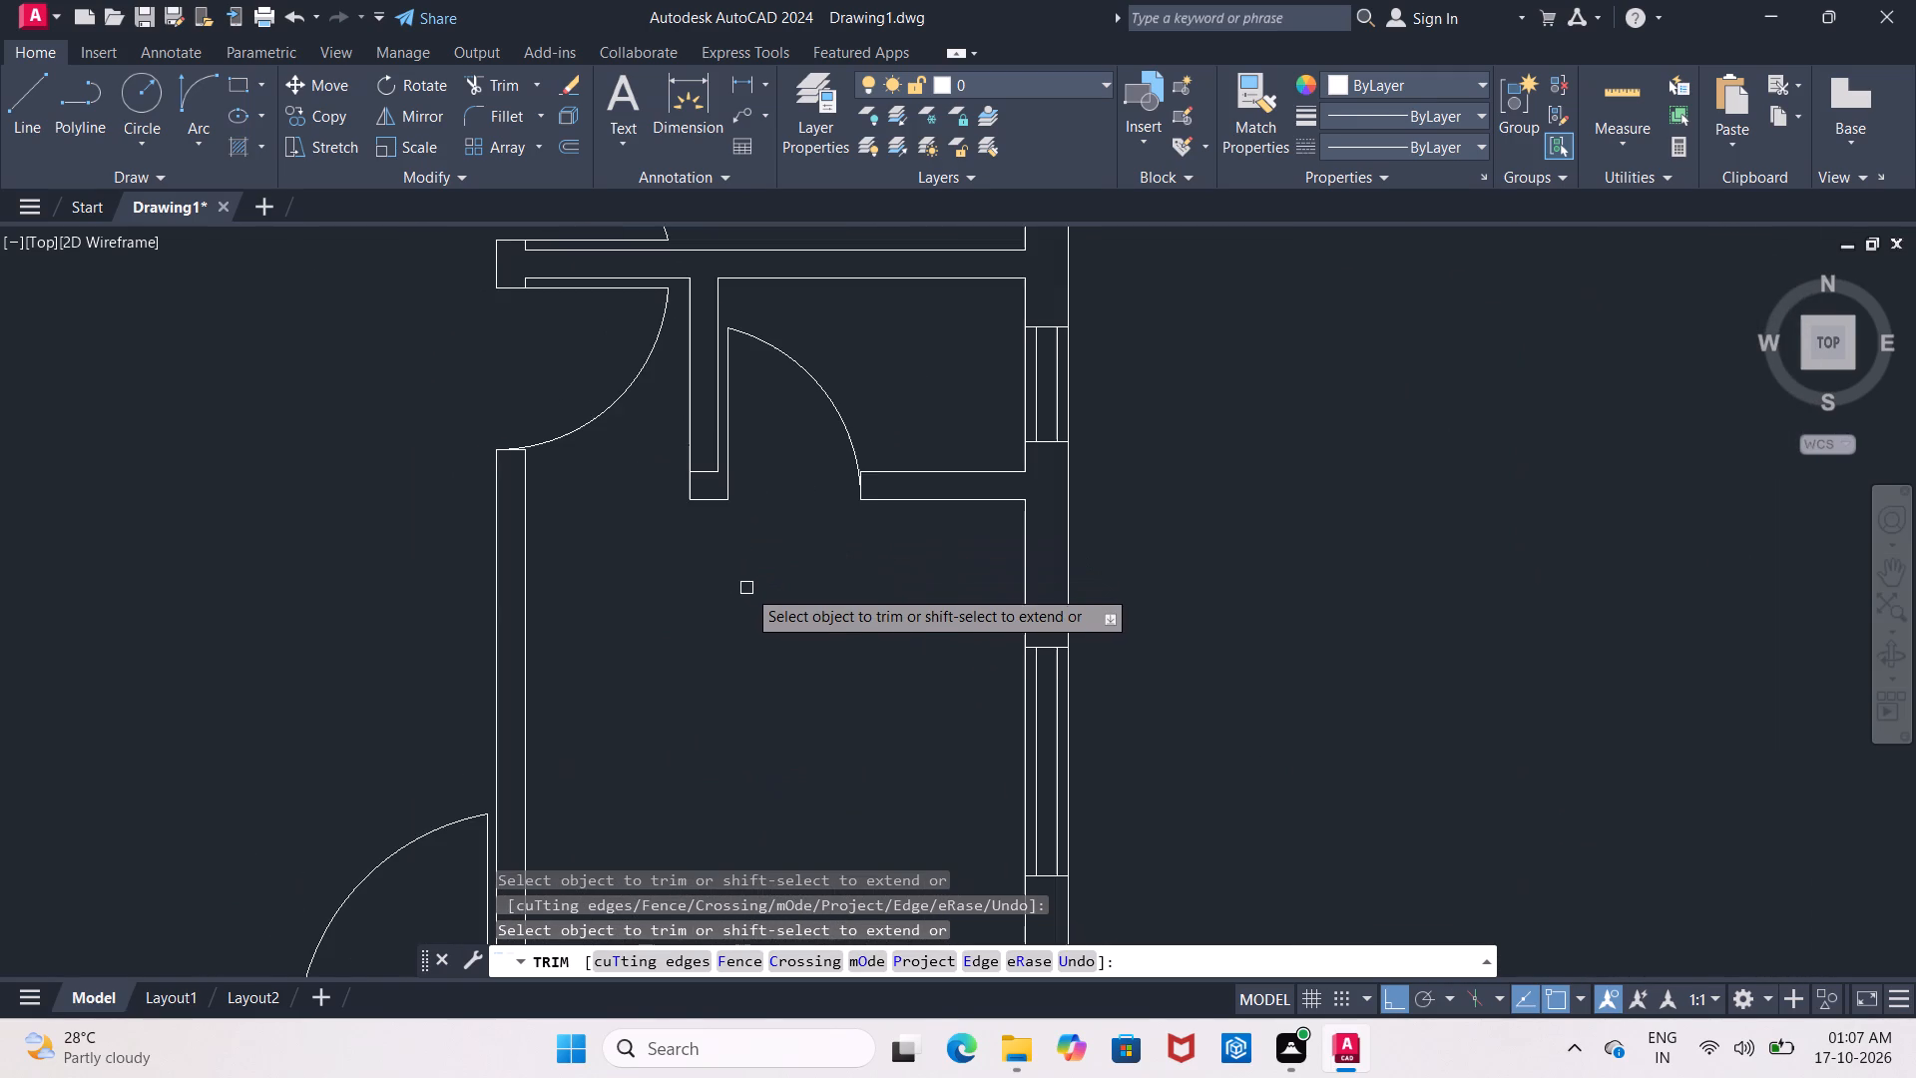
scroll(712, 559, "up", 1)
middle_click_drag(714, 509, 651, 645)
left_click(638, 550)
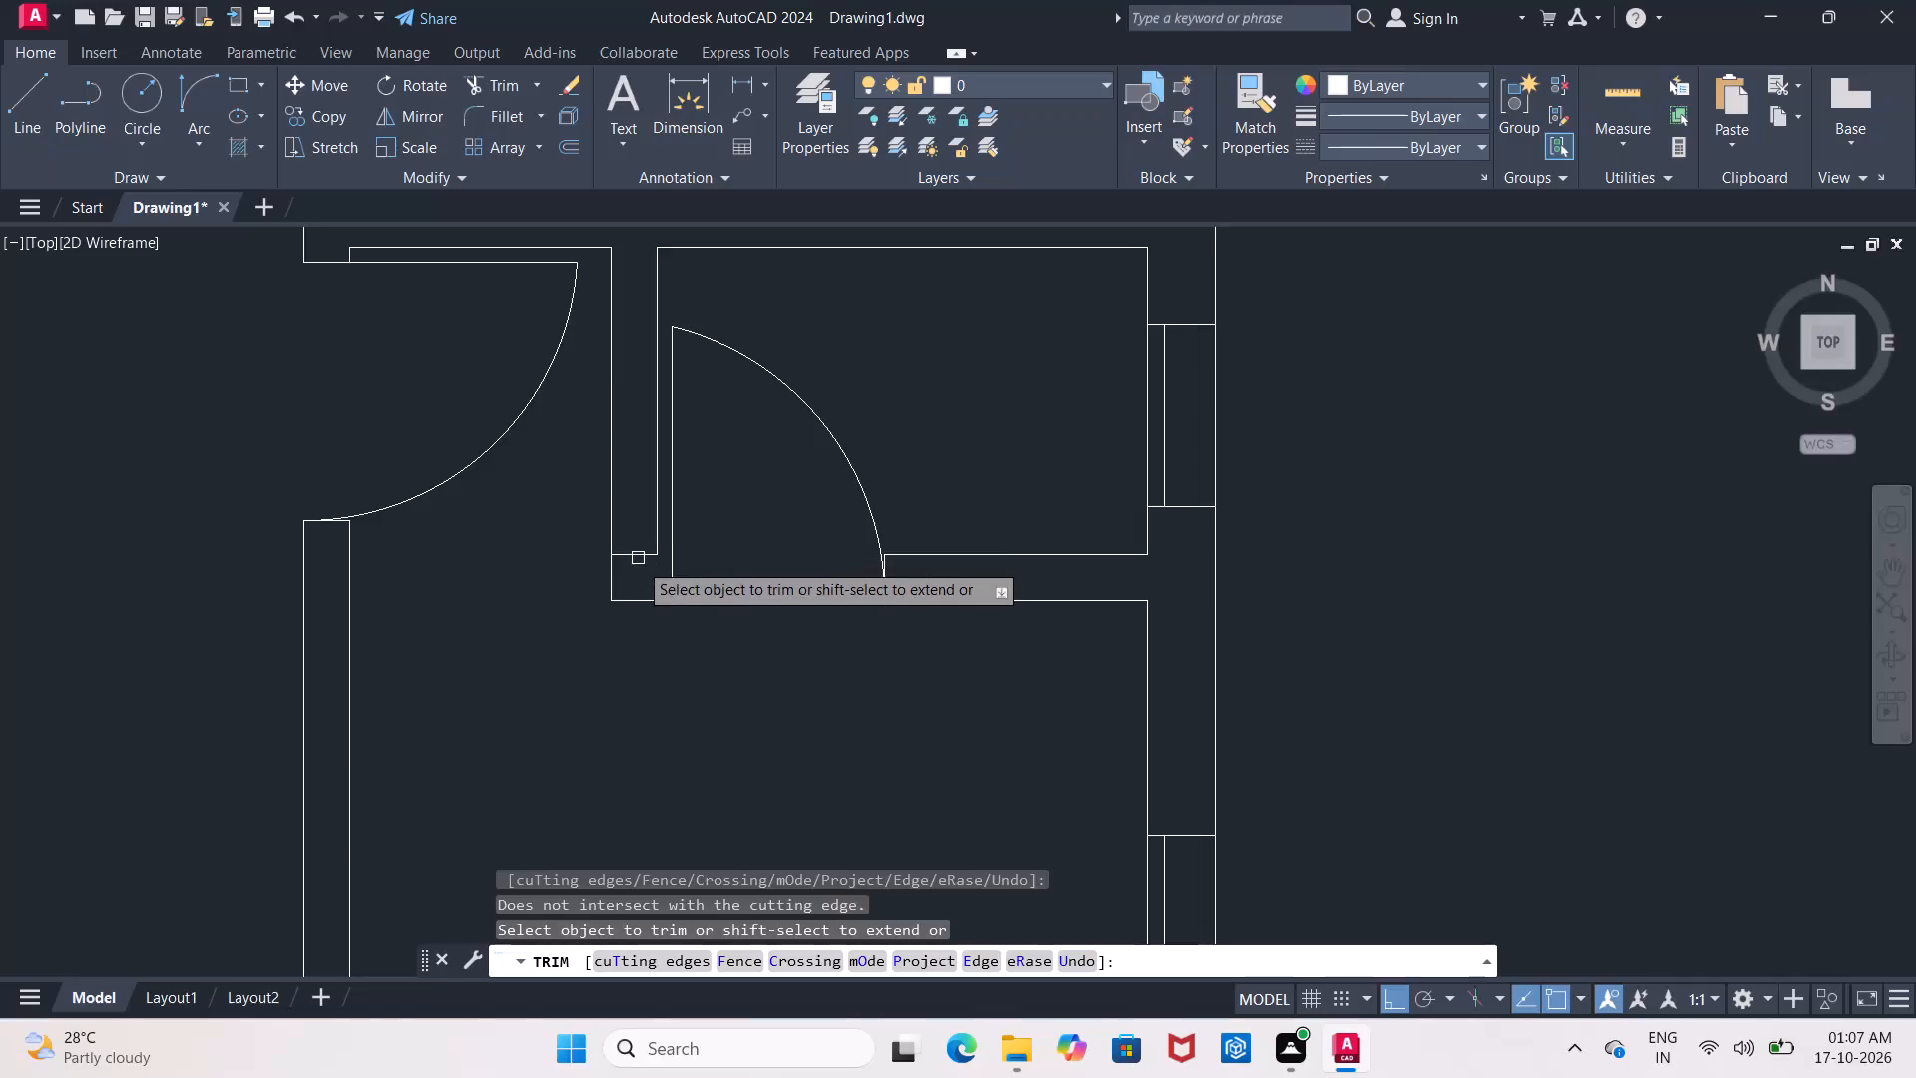
Trim the central wall's two vertical lines and the horizontal line between them where it meets the wall above the stairs.
scroll(654, 611, "down", 3)
middle_click_drag(685, 655, 717, 511)
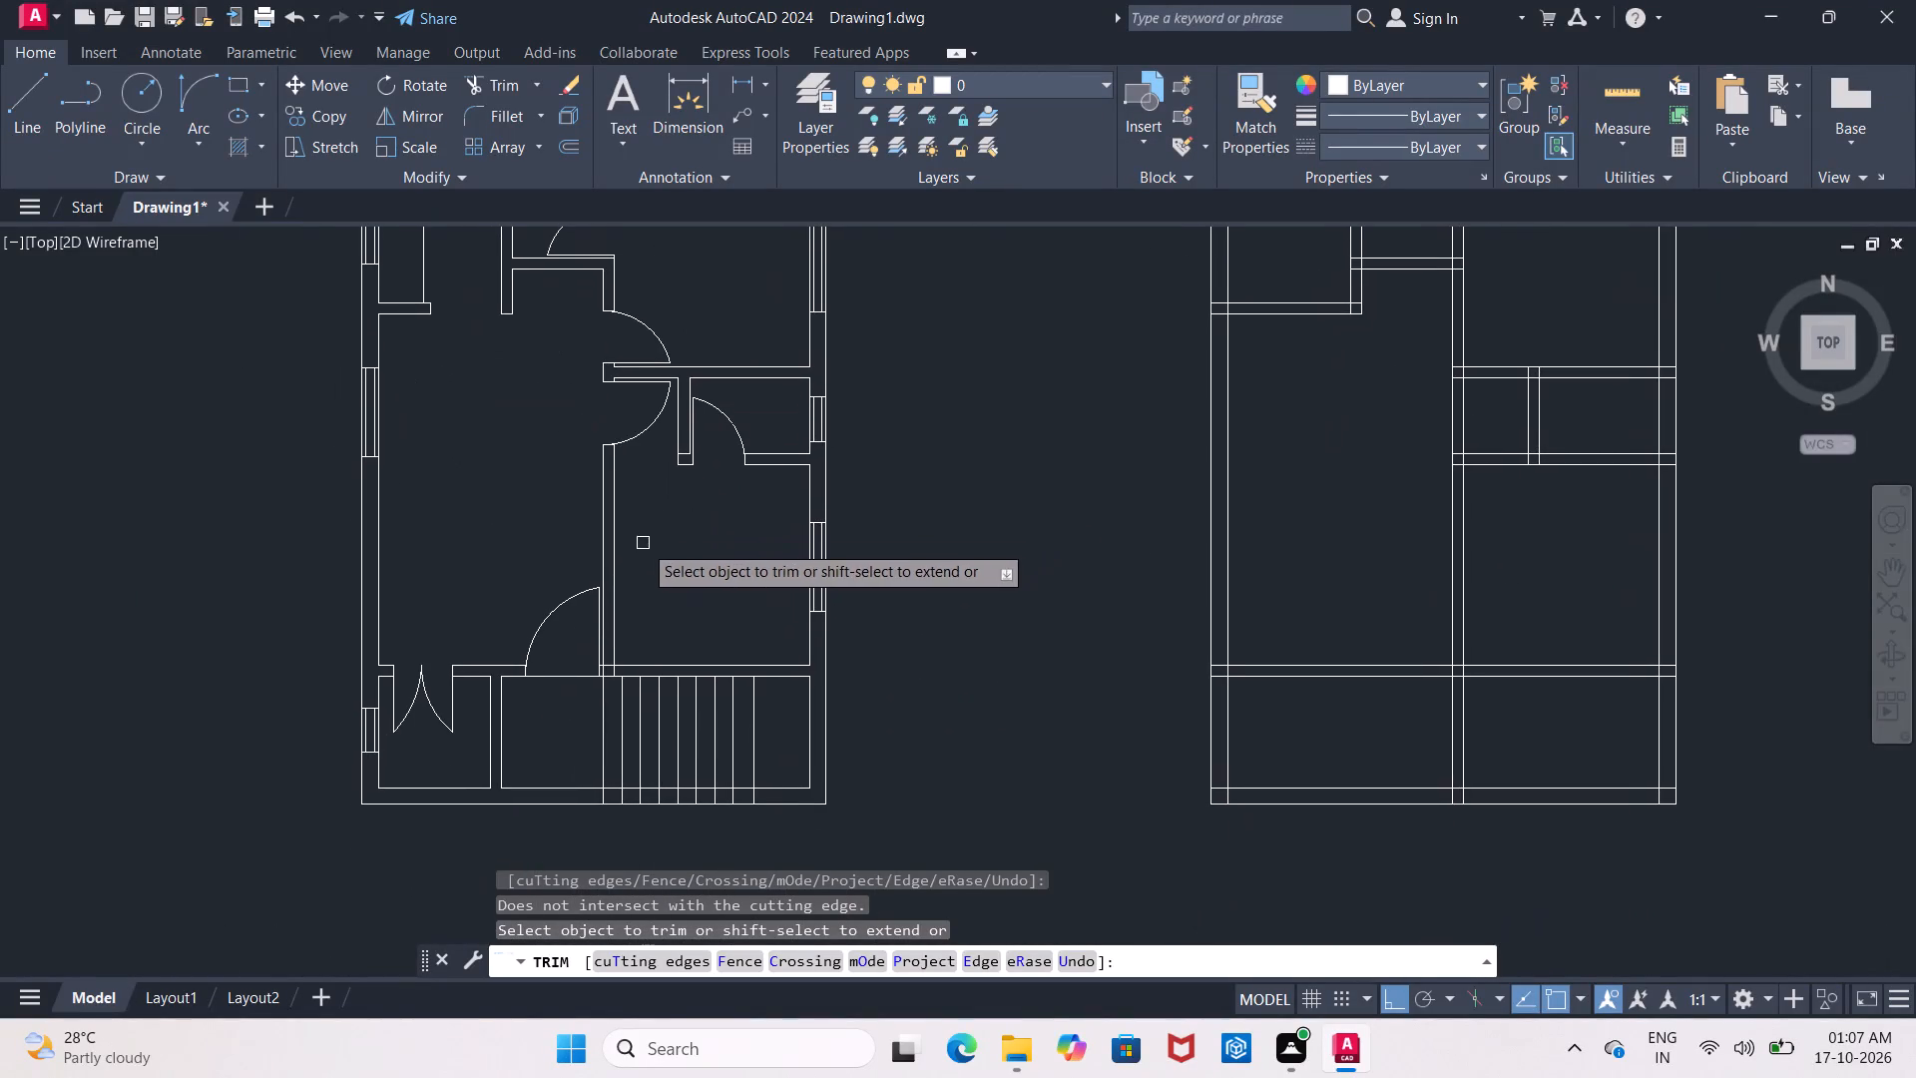
scroll(606, 668, "up", 4)
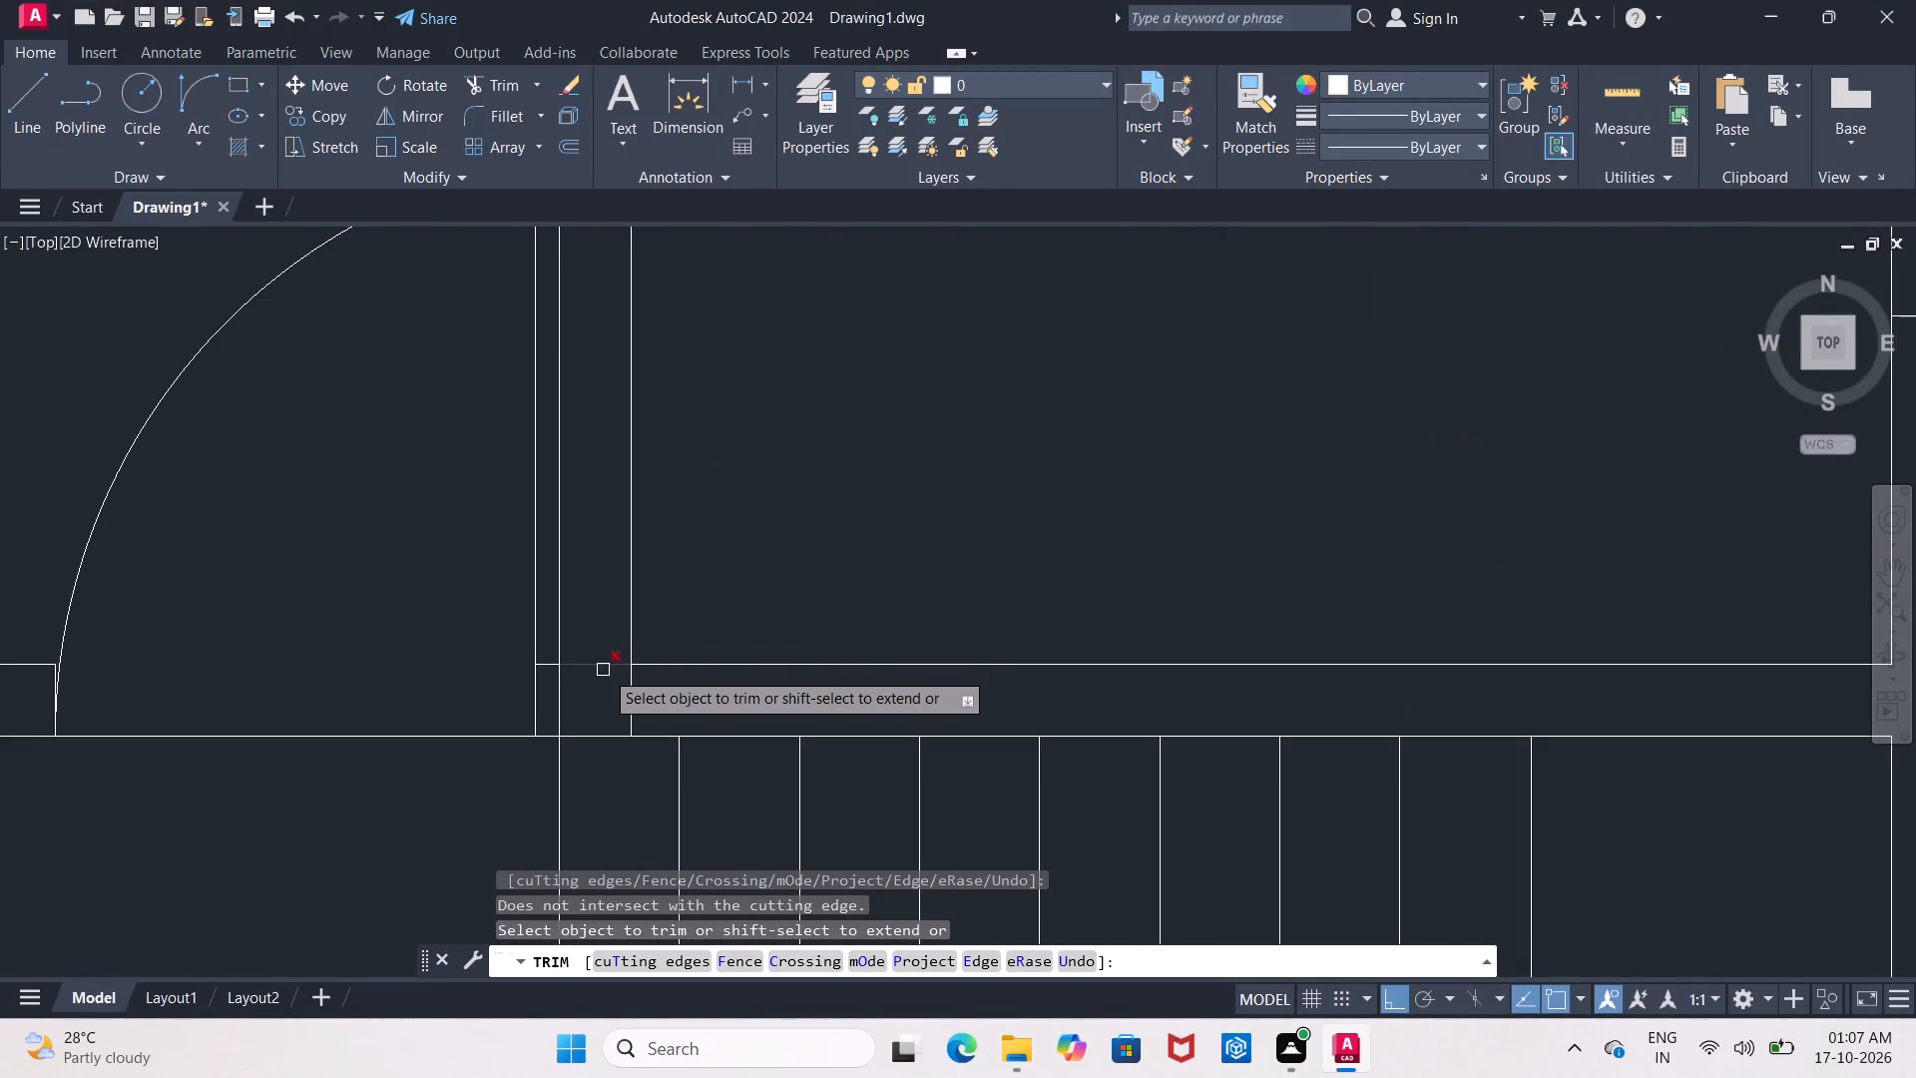
middle_click_drag(632, 624, 638, 575)
middle_click_drag(611, 614, 613, 520)
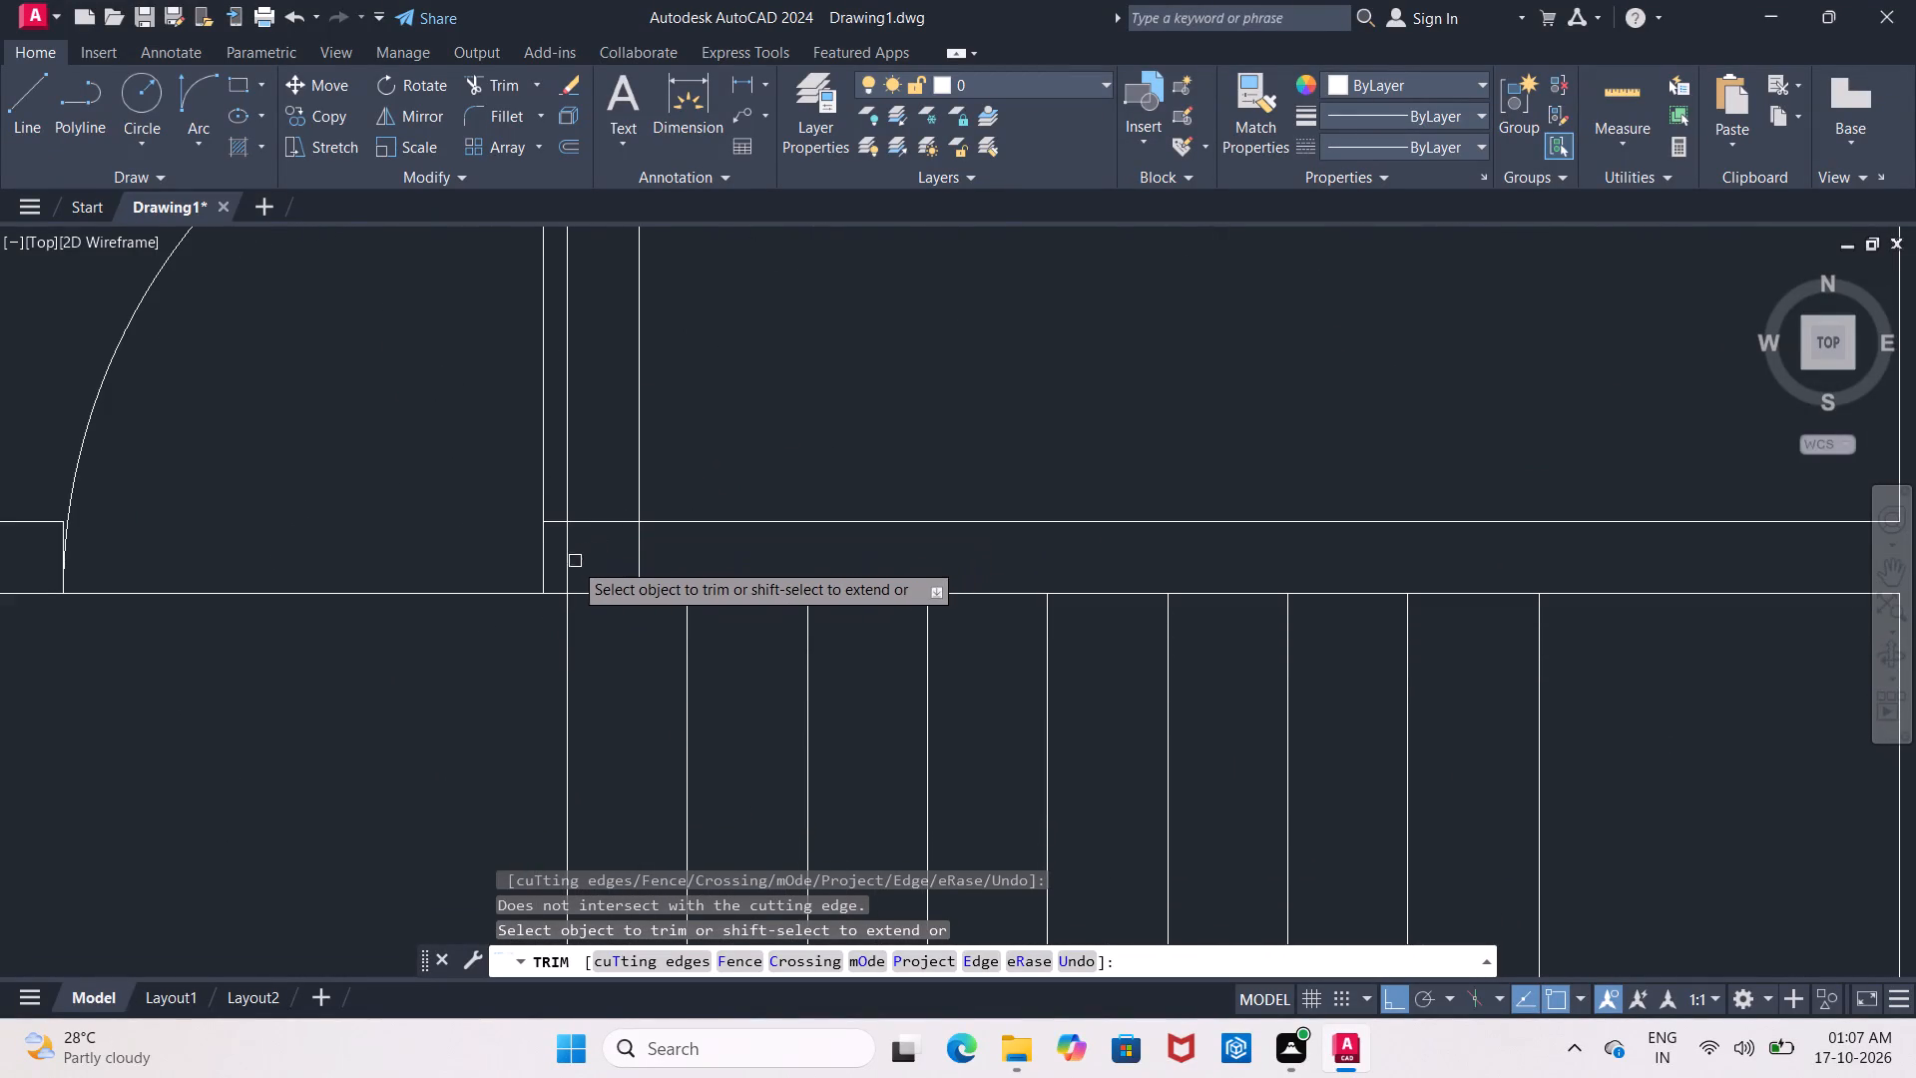
left_click(571, 562)
left_click(642, 561)
left_click(606, 524)
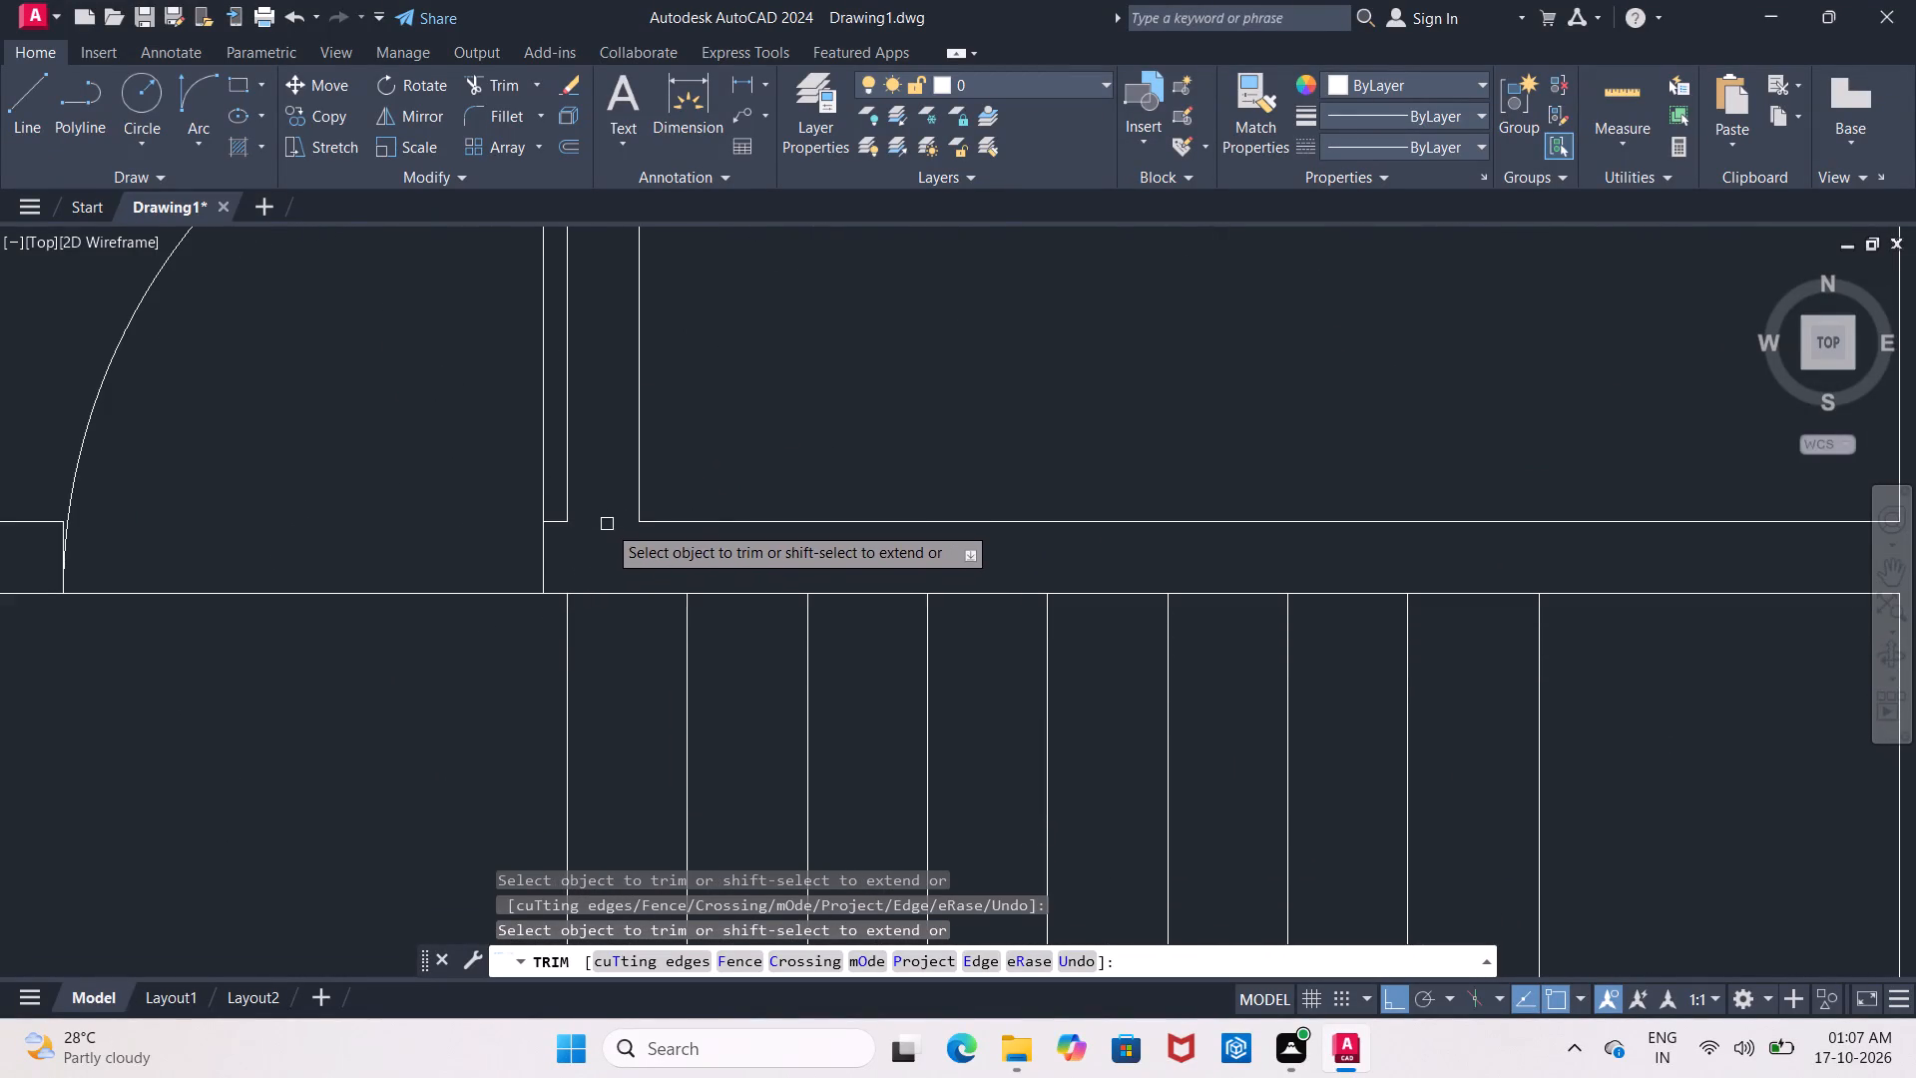
scroll(608, 527, "down", 3)
middle_click_drag(802, 465, 826, 515)
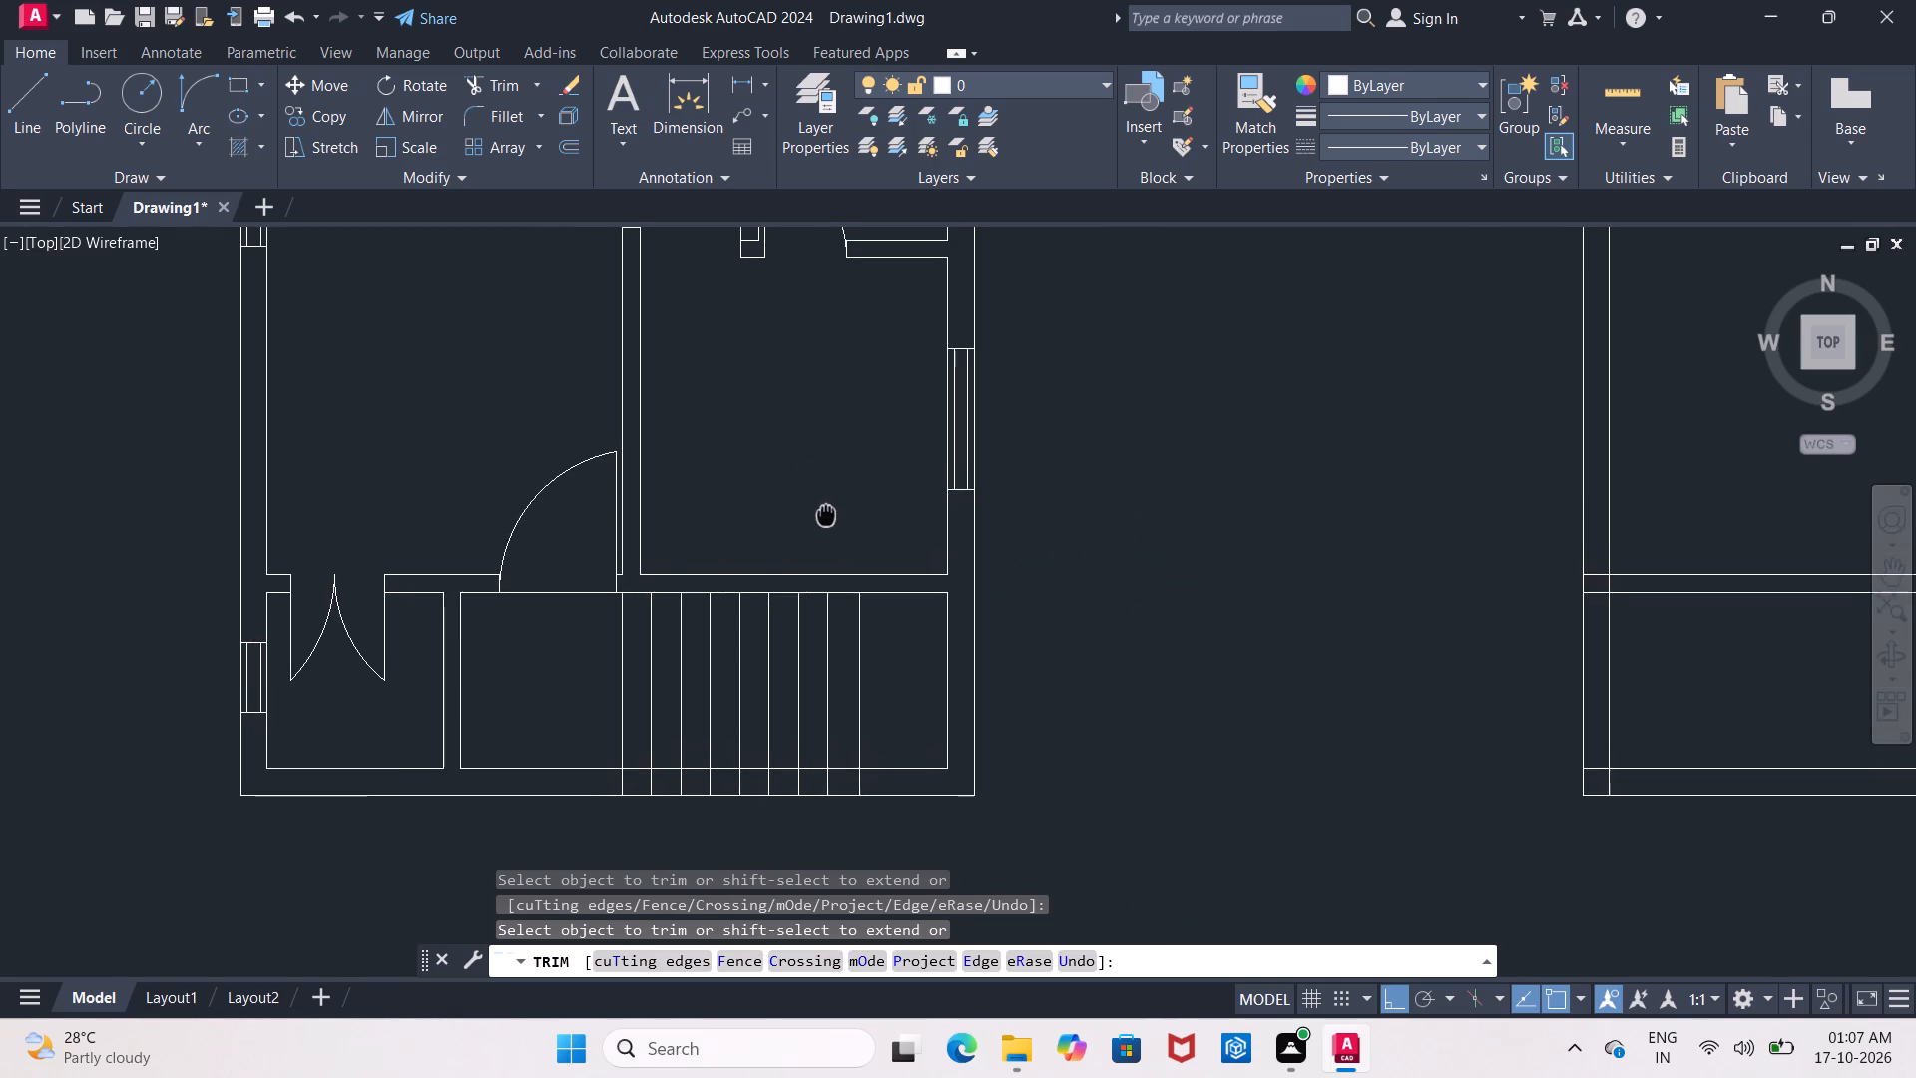
middle_click_drag(826, 515, 827, 520)
scroll(827, 520, "down", 1)
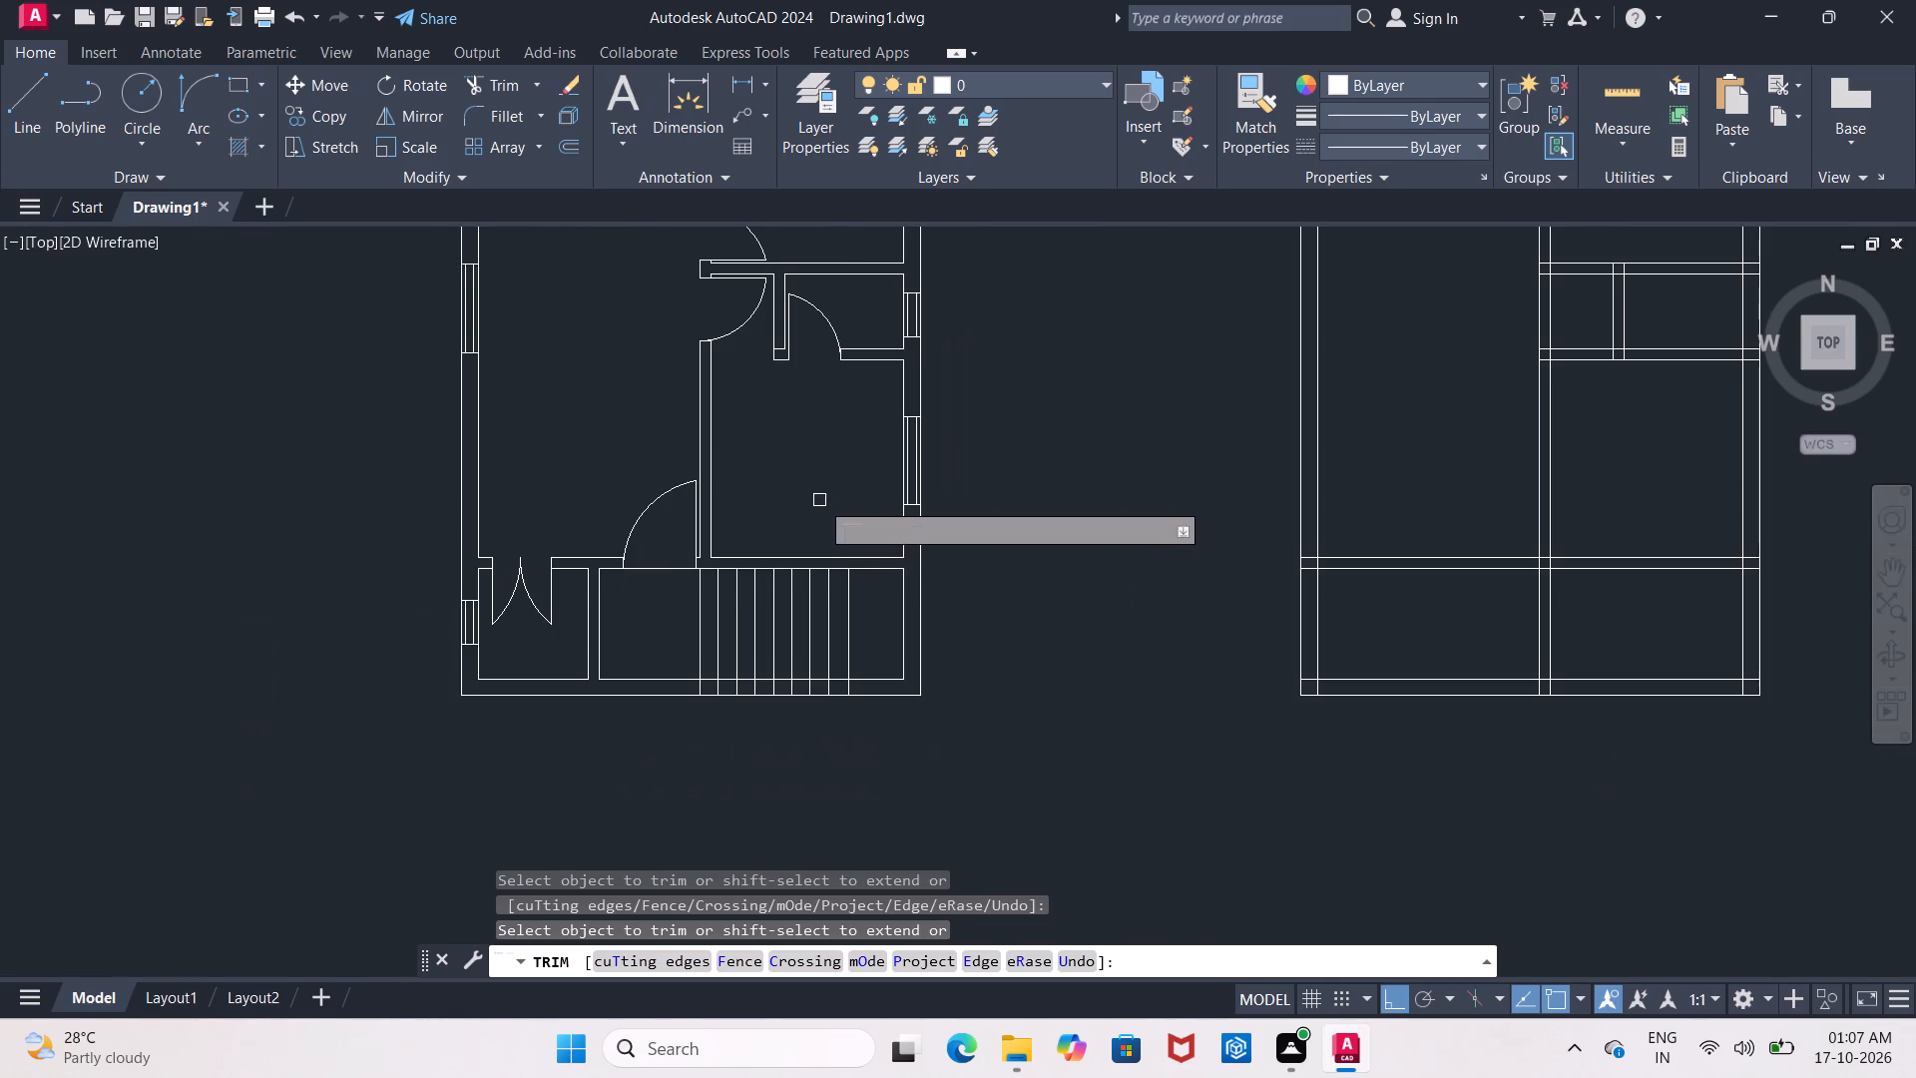
middle_click_drag(817, 497, 785, 707)
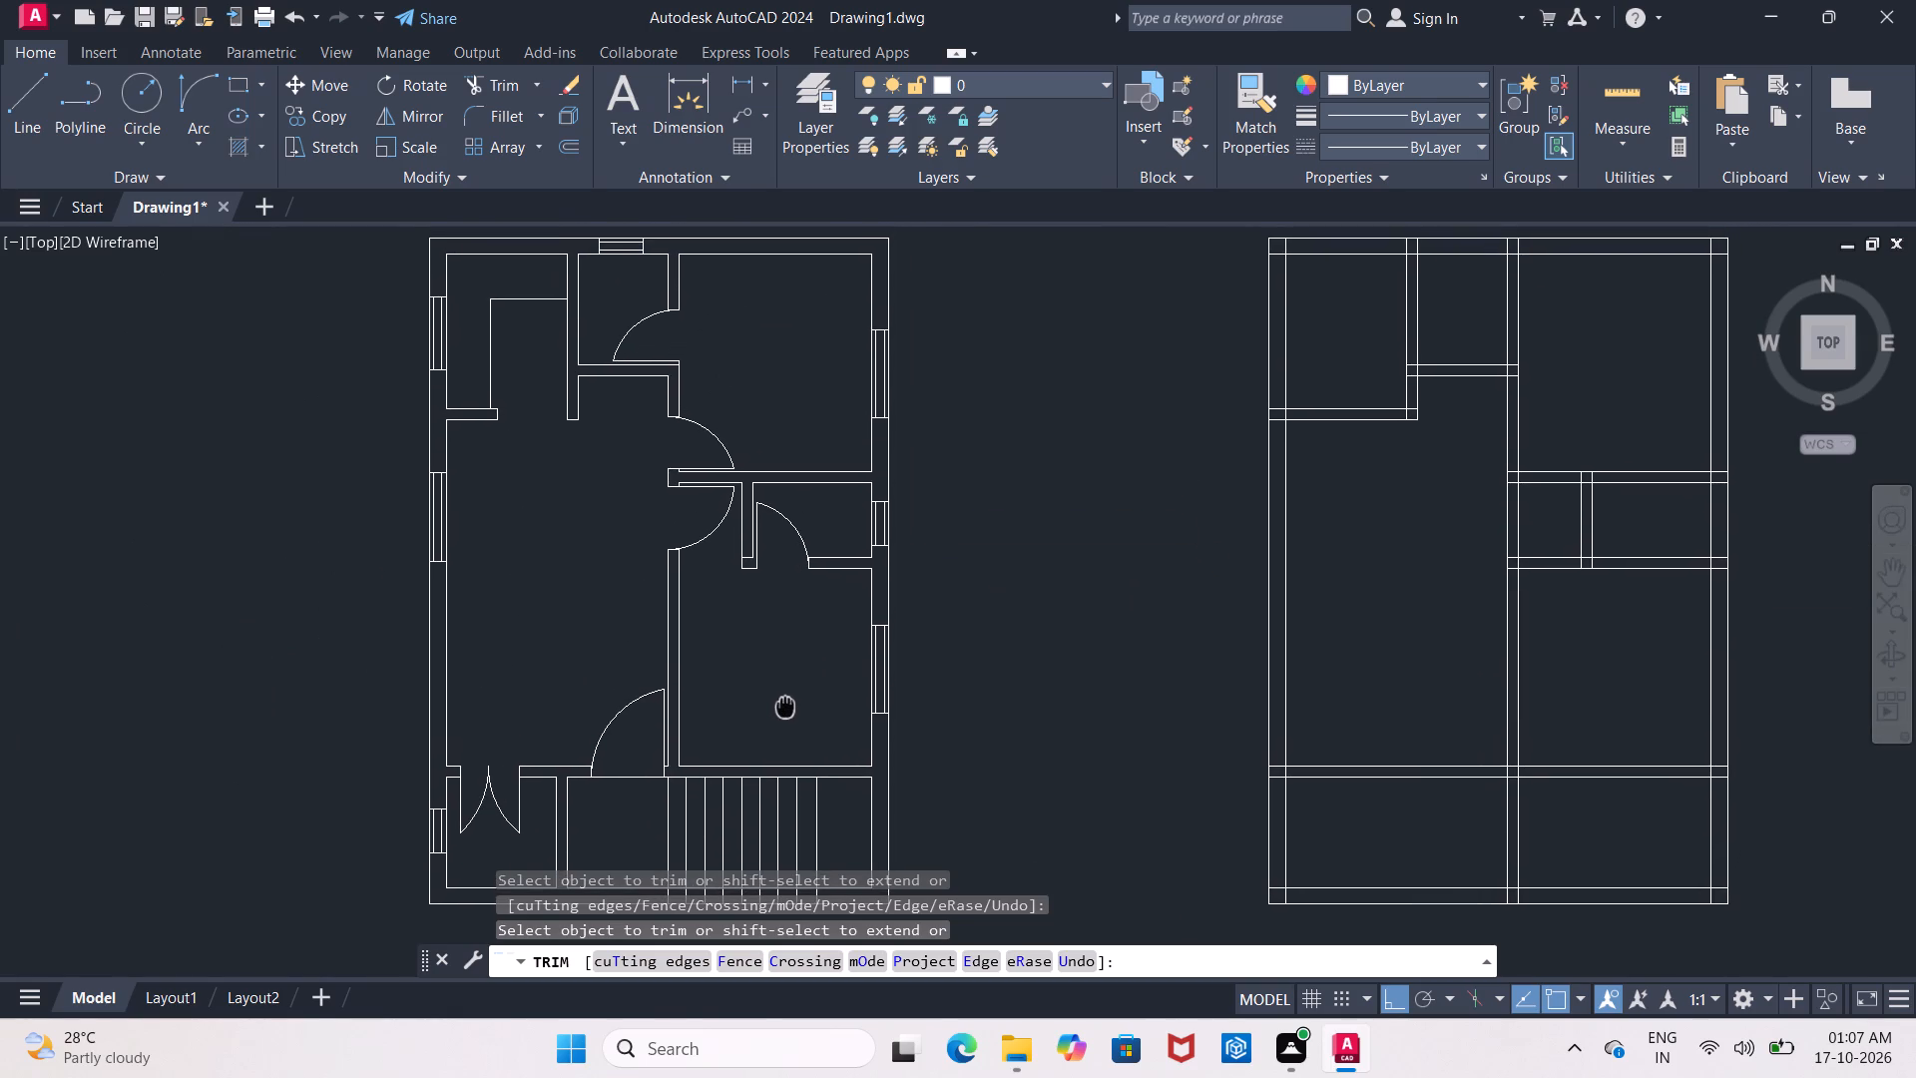
middle_click_drag(785, 707, 783, 683)
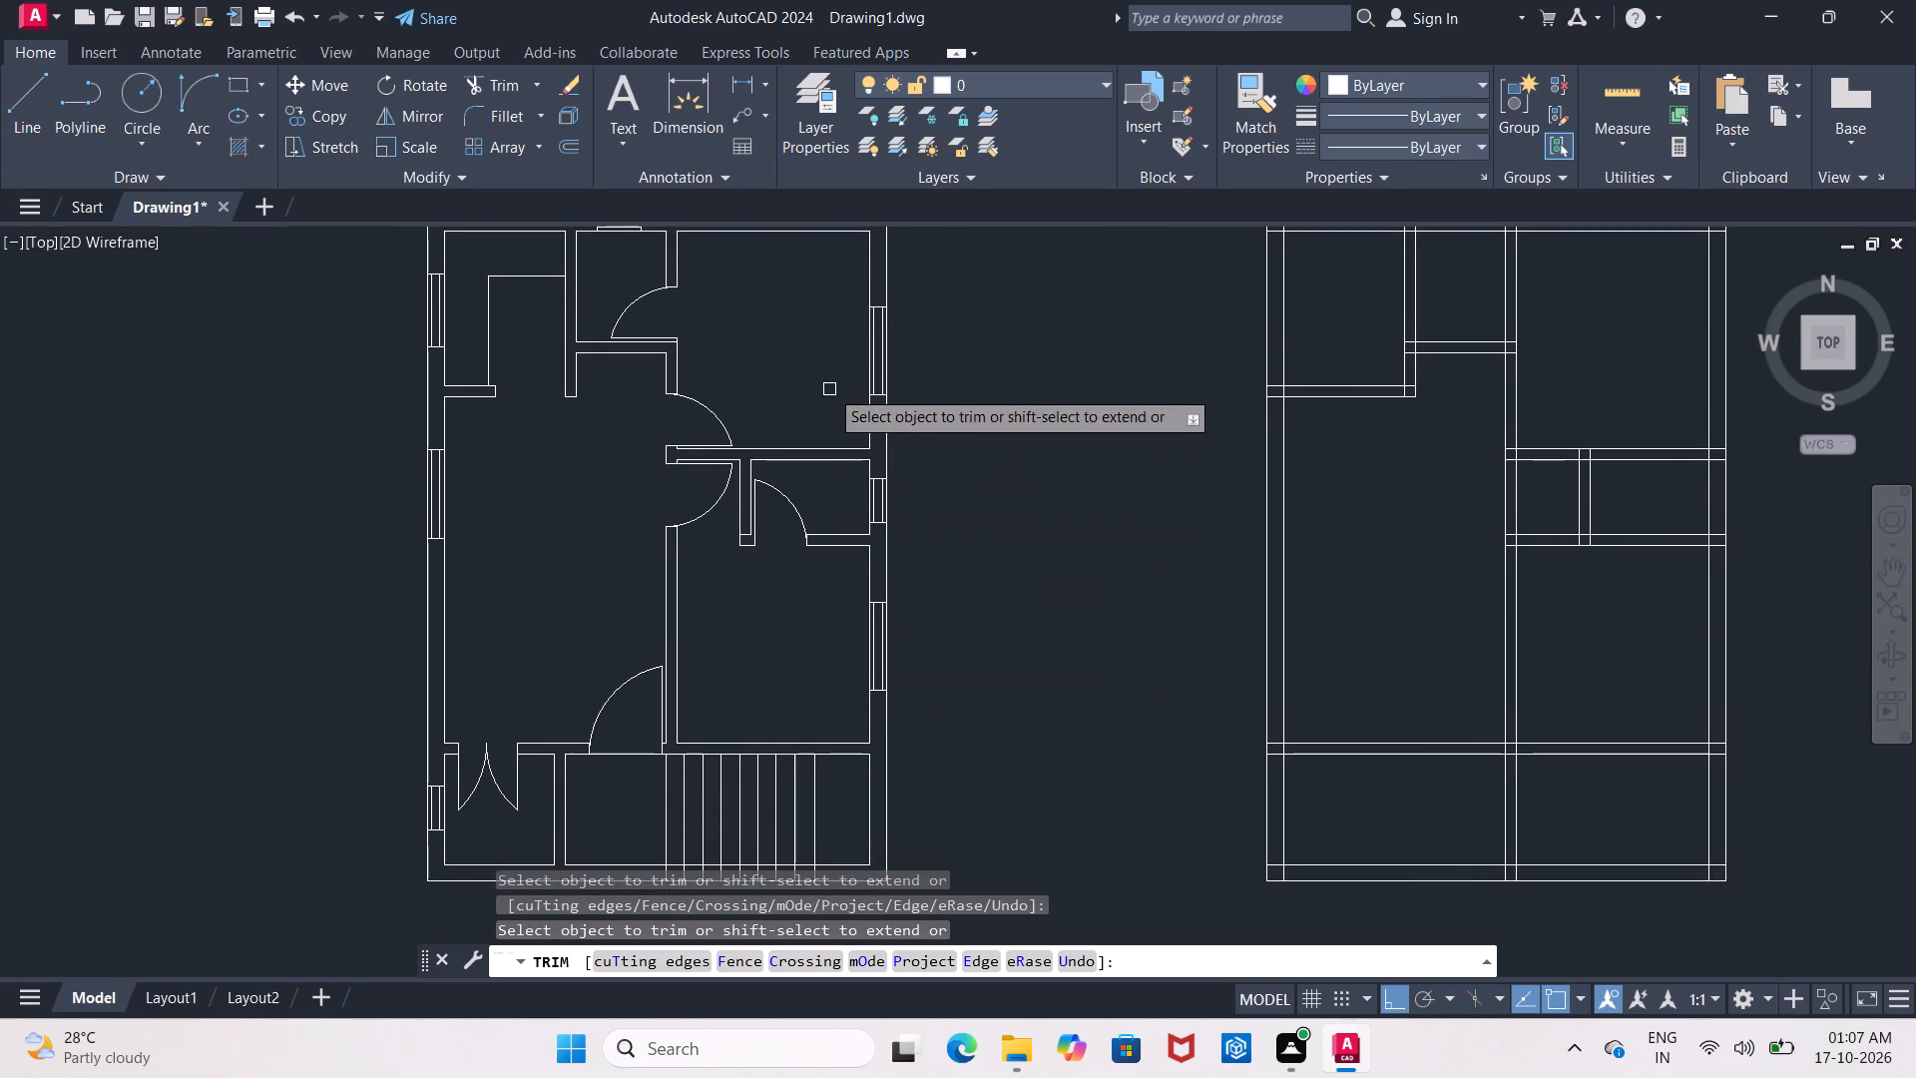
middle_click_drag(828, 385, 813, 413)
key("Escape")
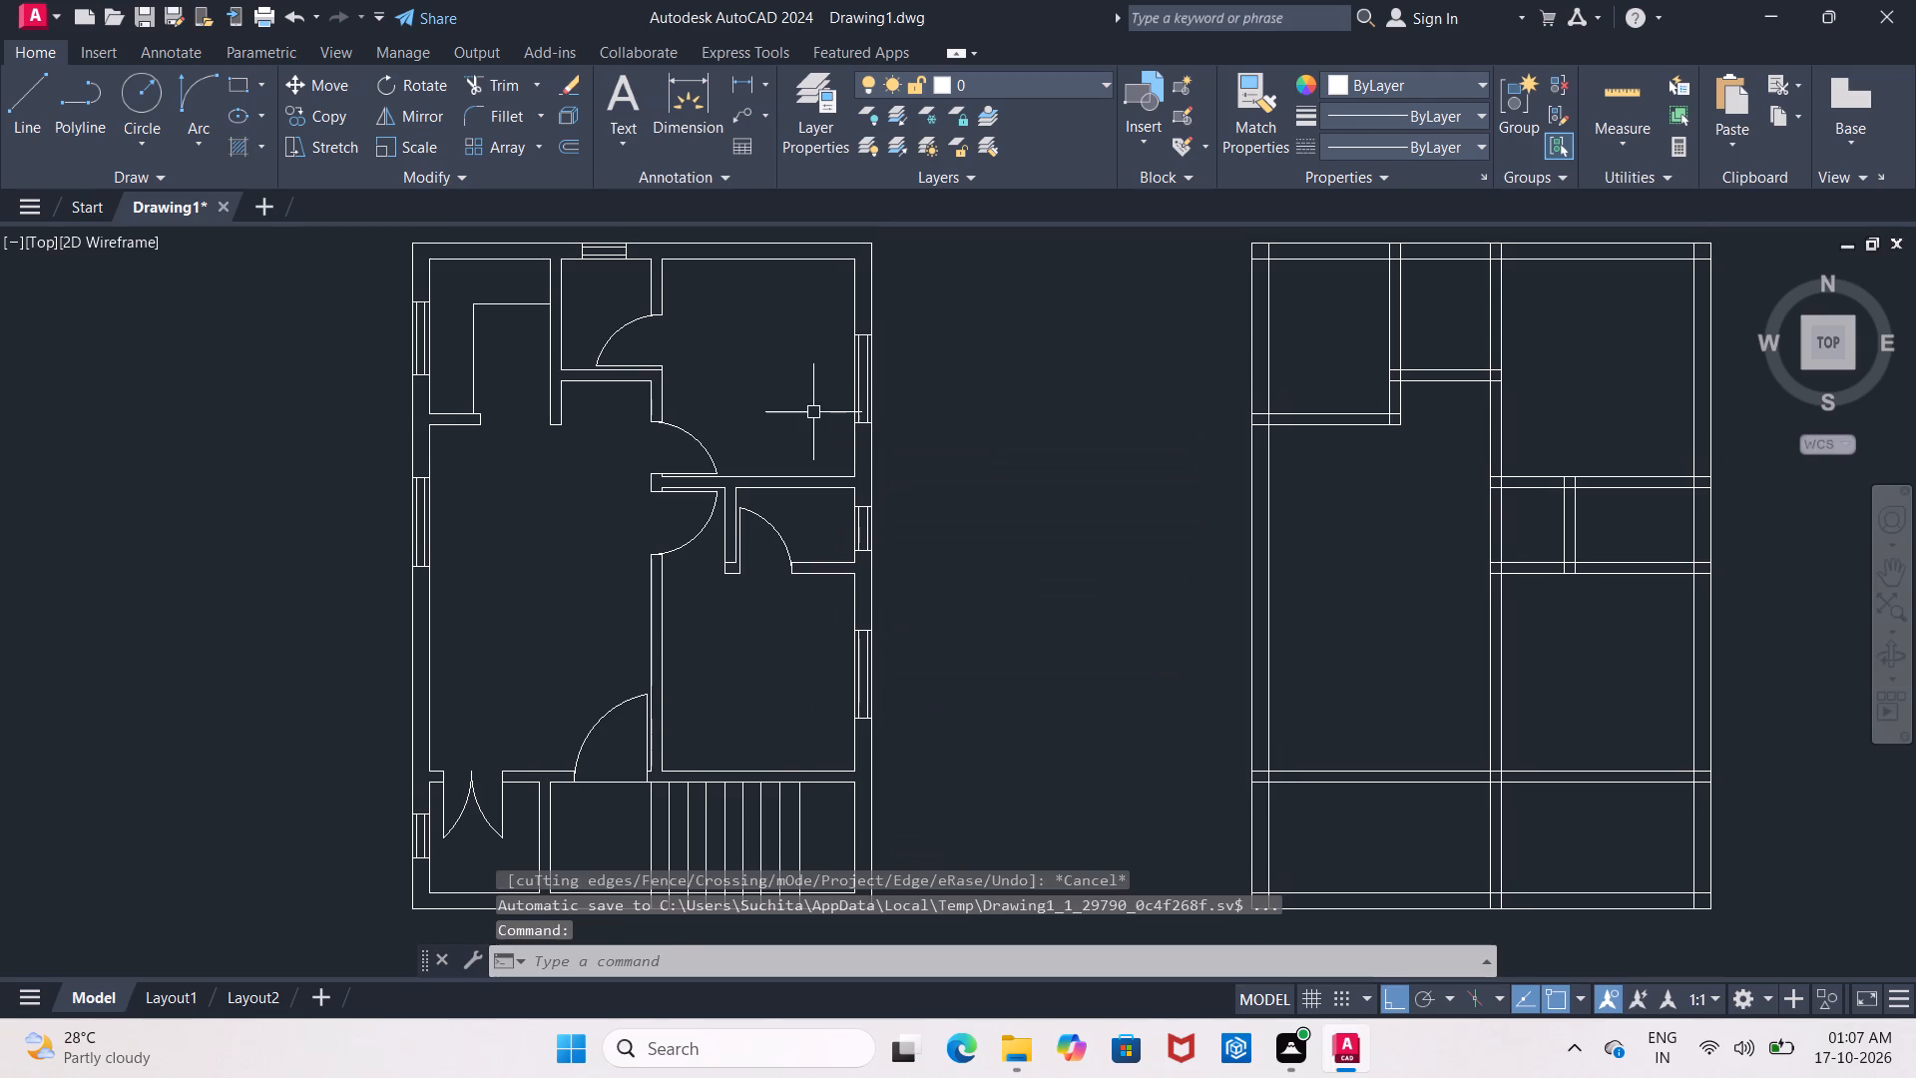
Create a new layer in the drawing.
left_click(1108, 79)
left_click(1108, 79)
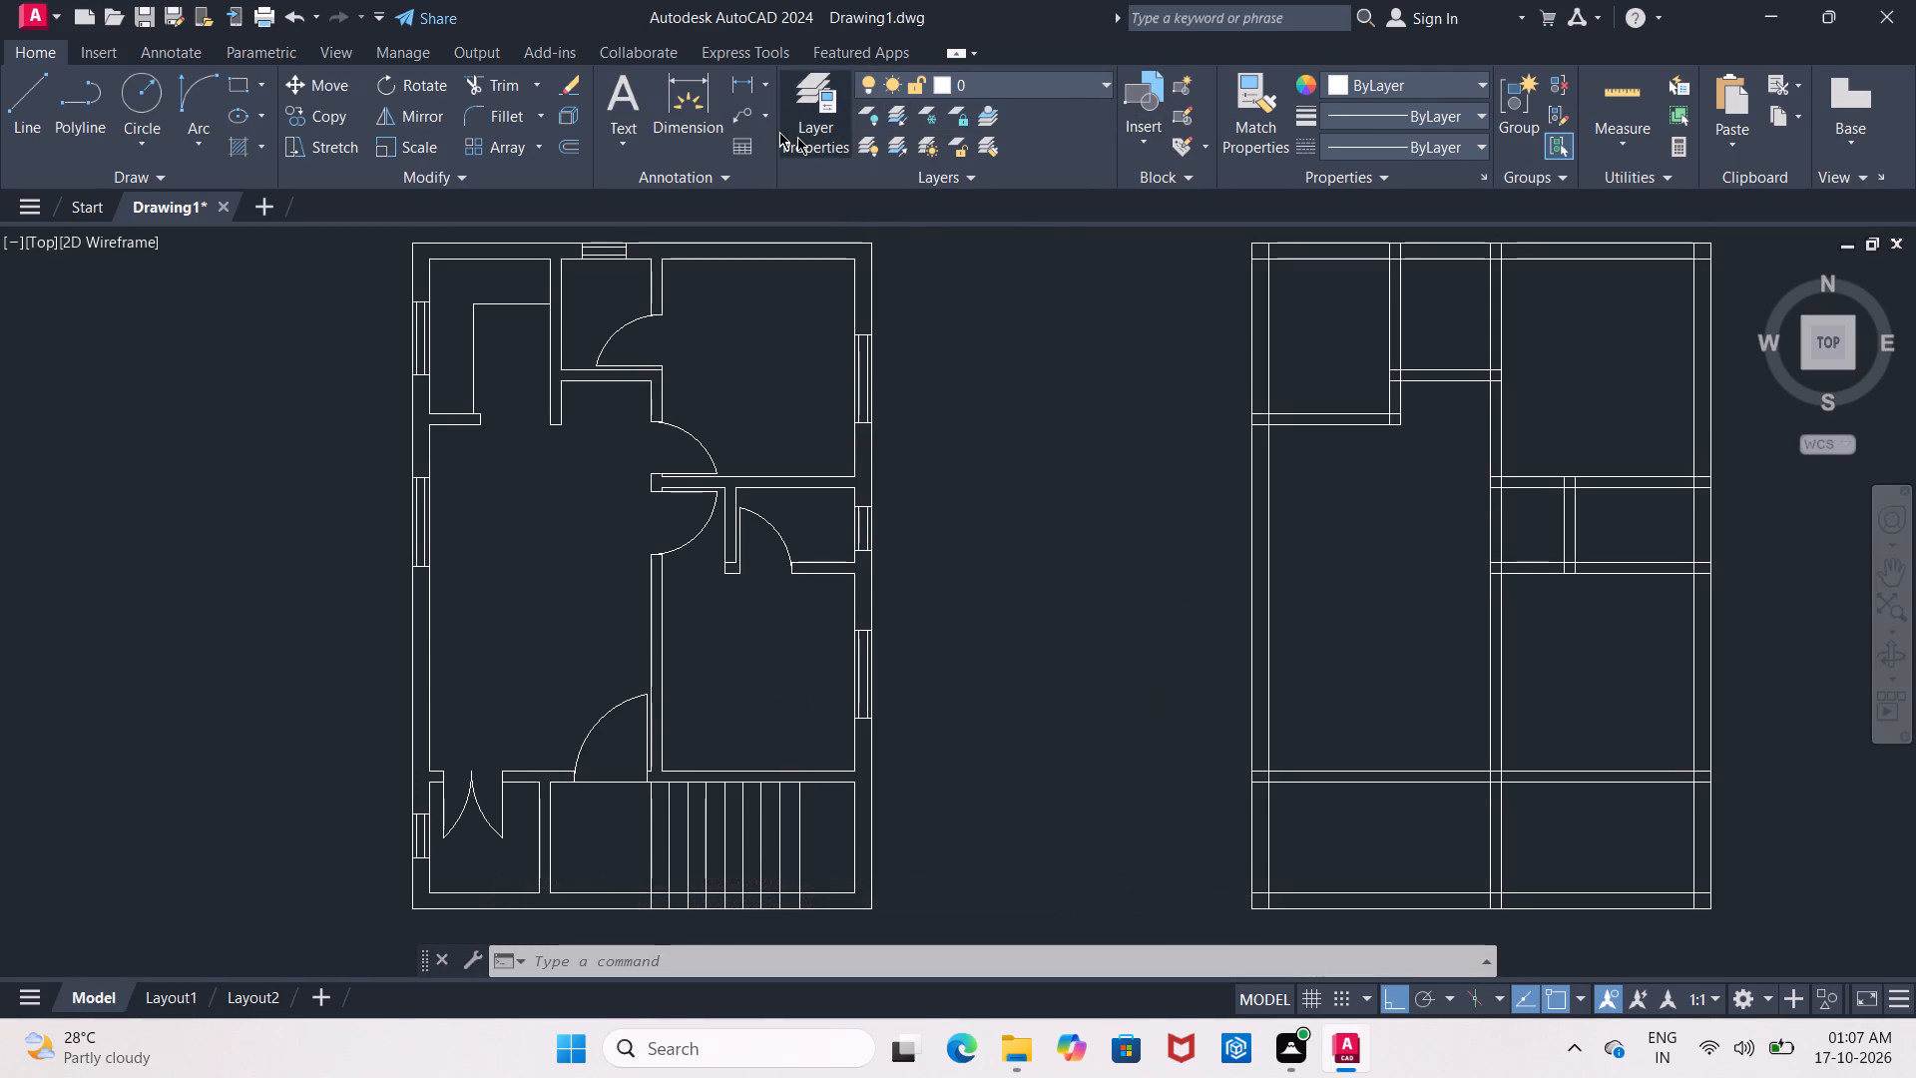
left_click(778, 128)
left_click(822, 140)
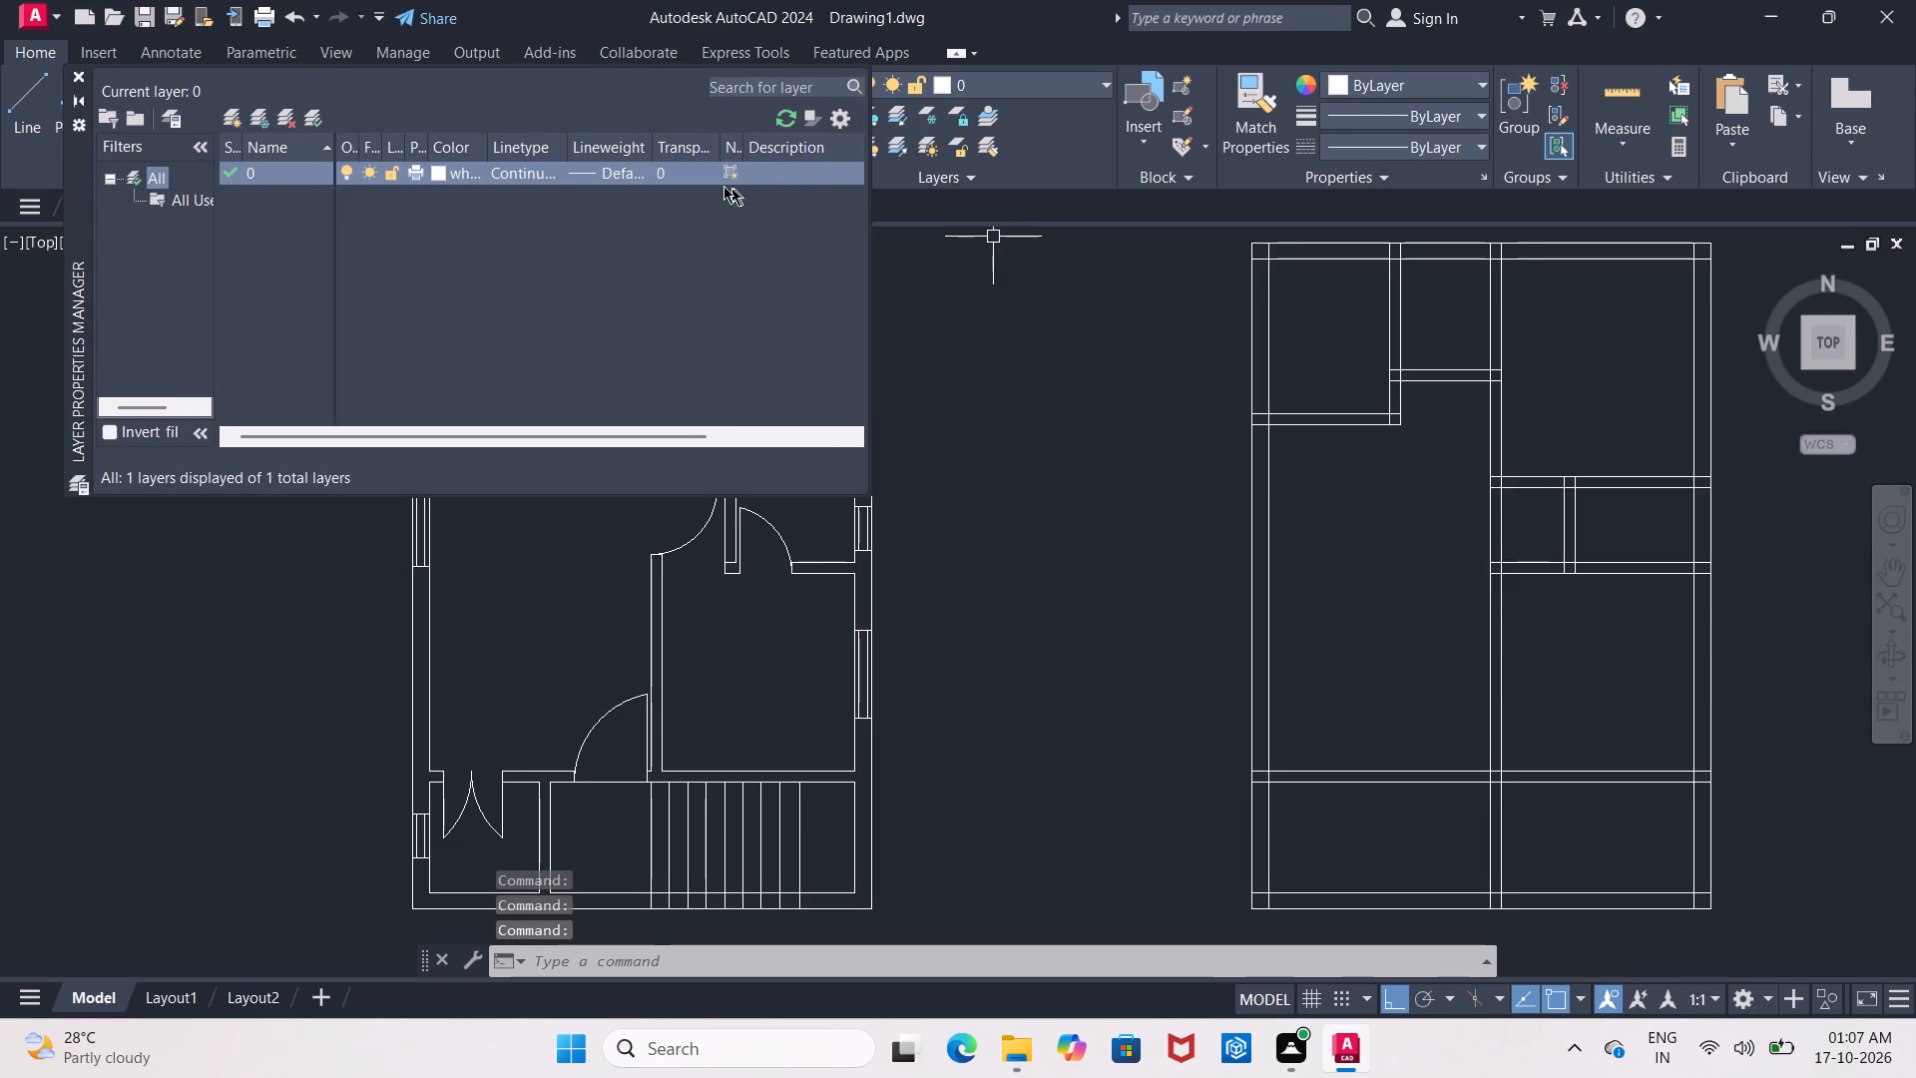
left_click(727, 192)
left_click(732, 230)
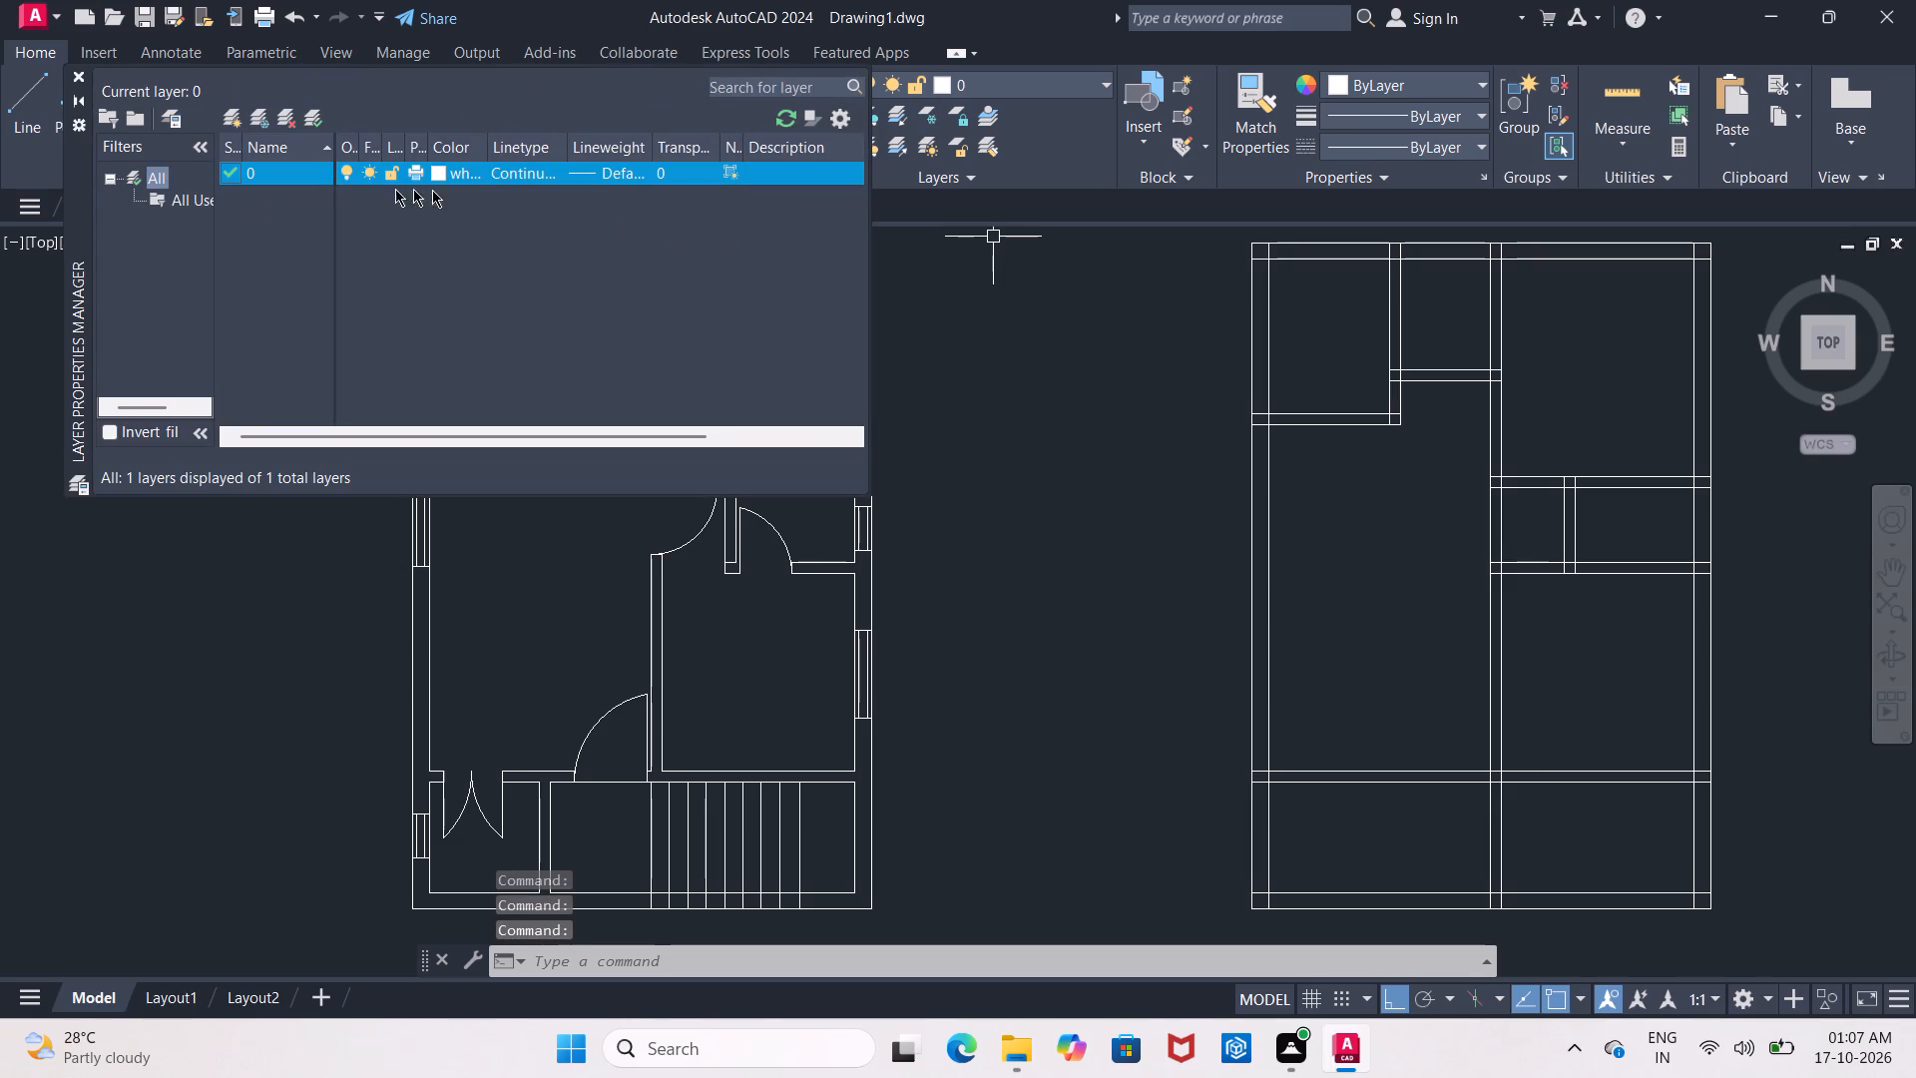
right_click(302, 181)
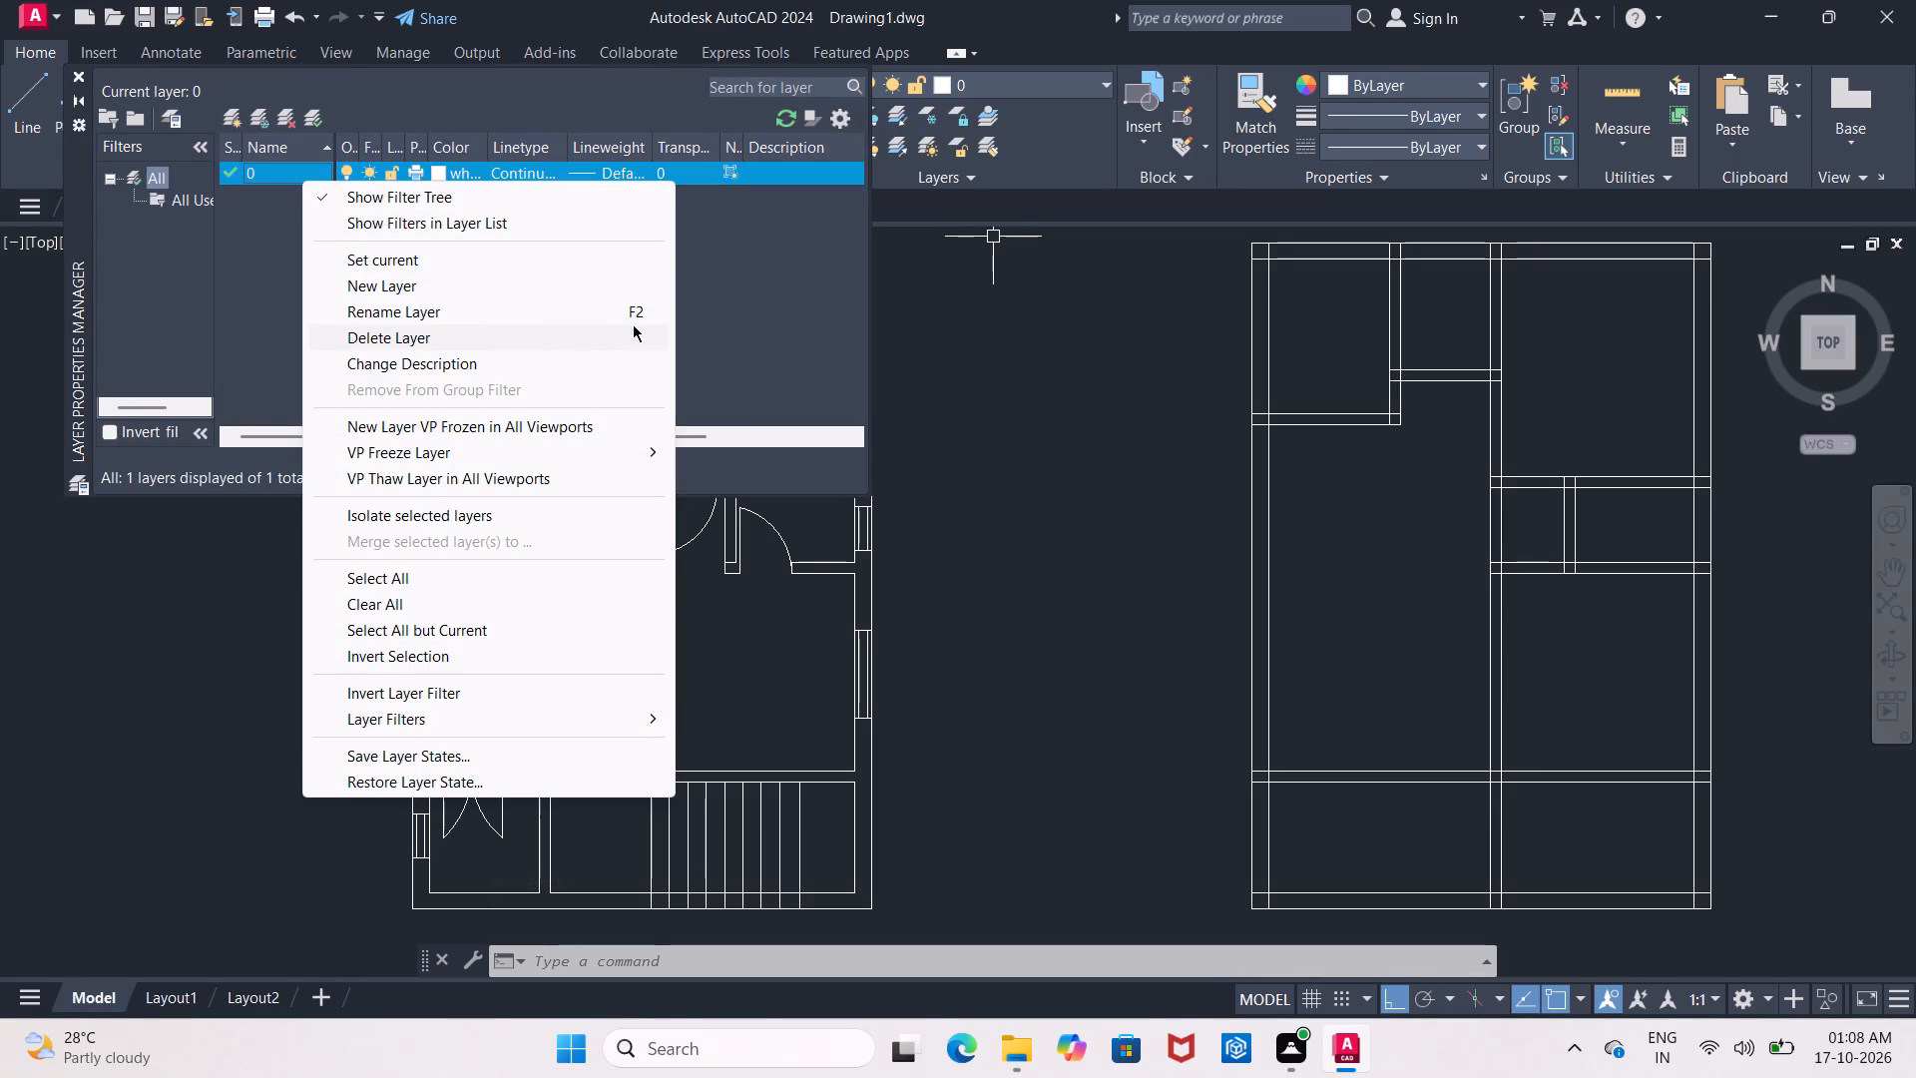
left_click(723, 296)
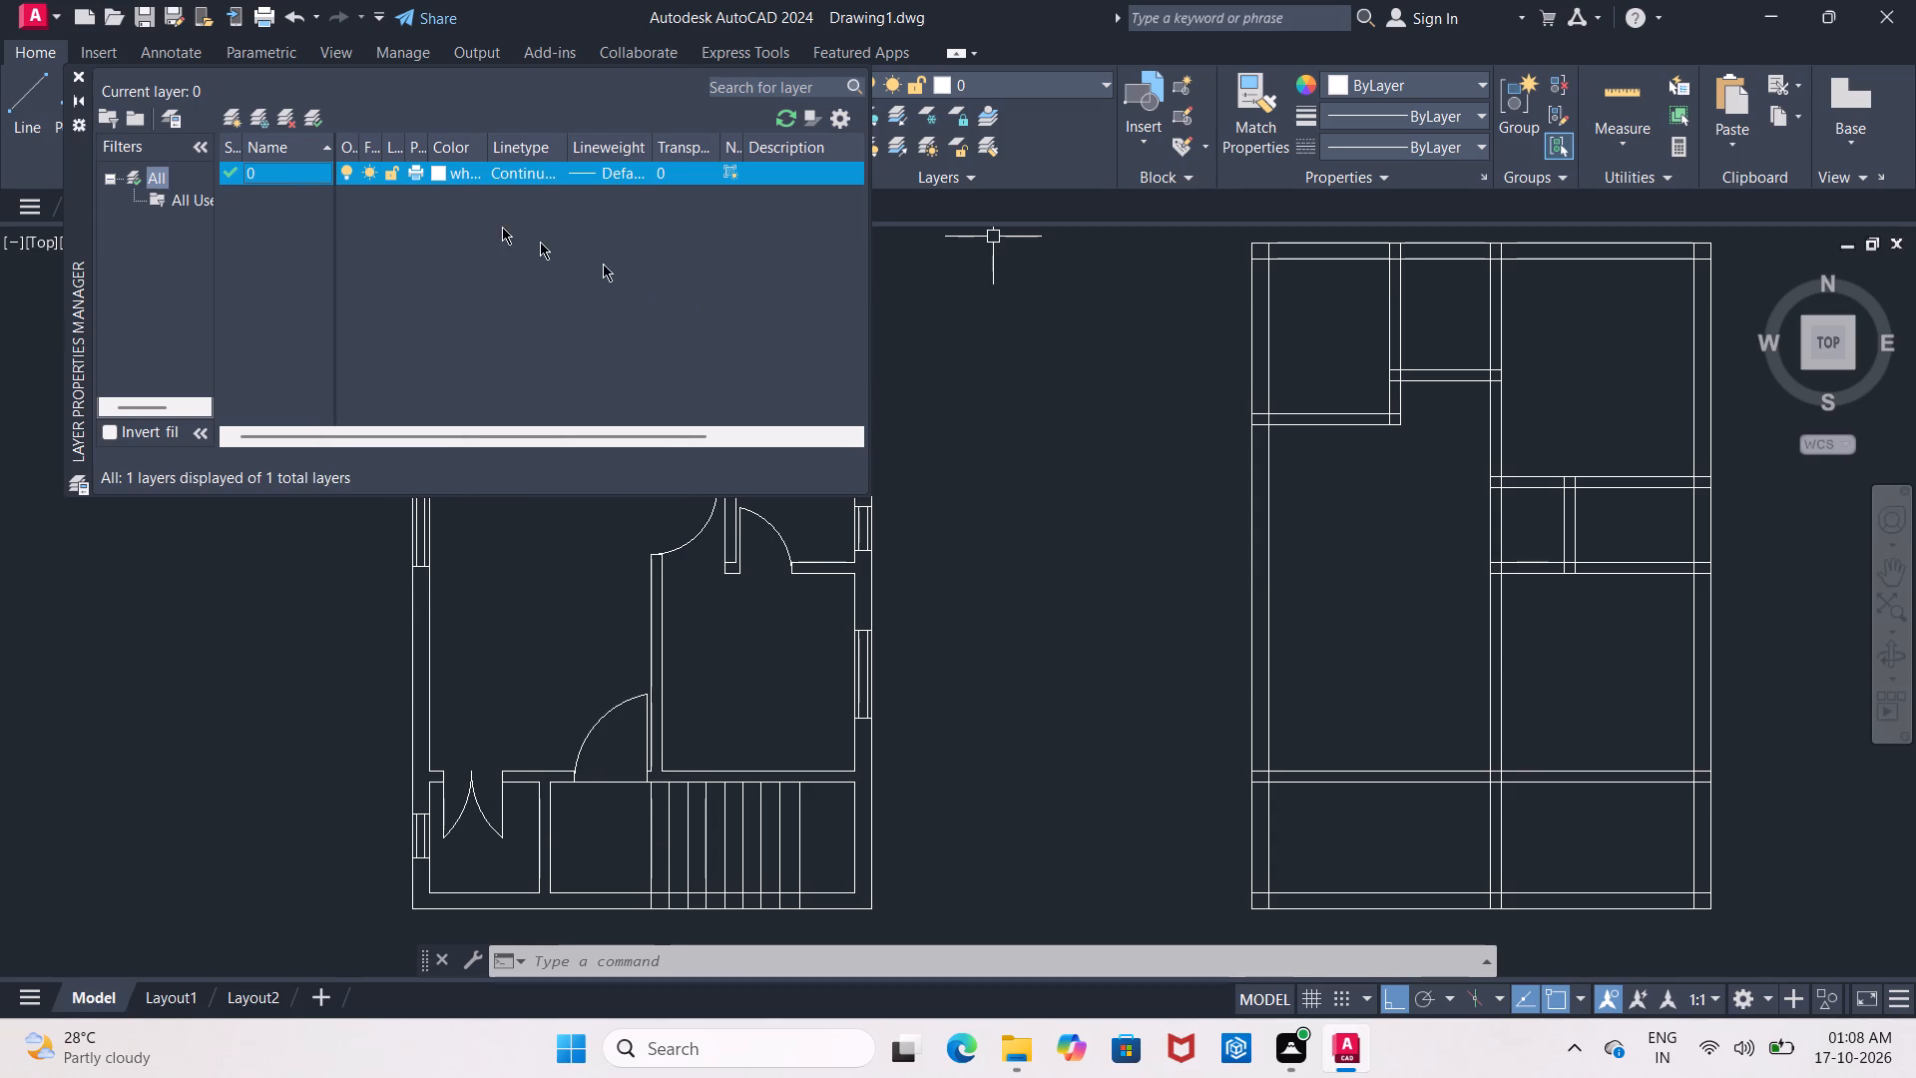
right_click(351, 170)
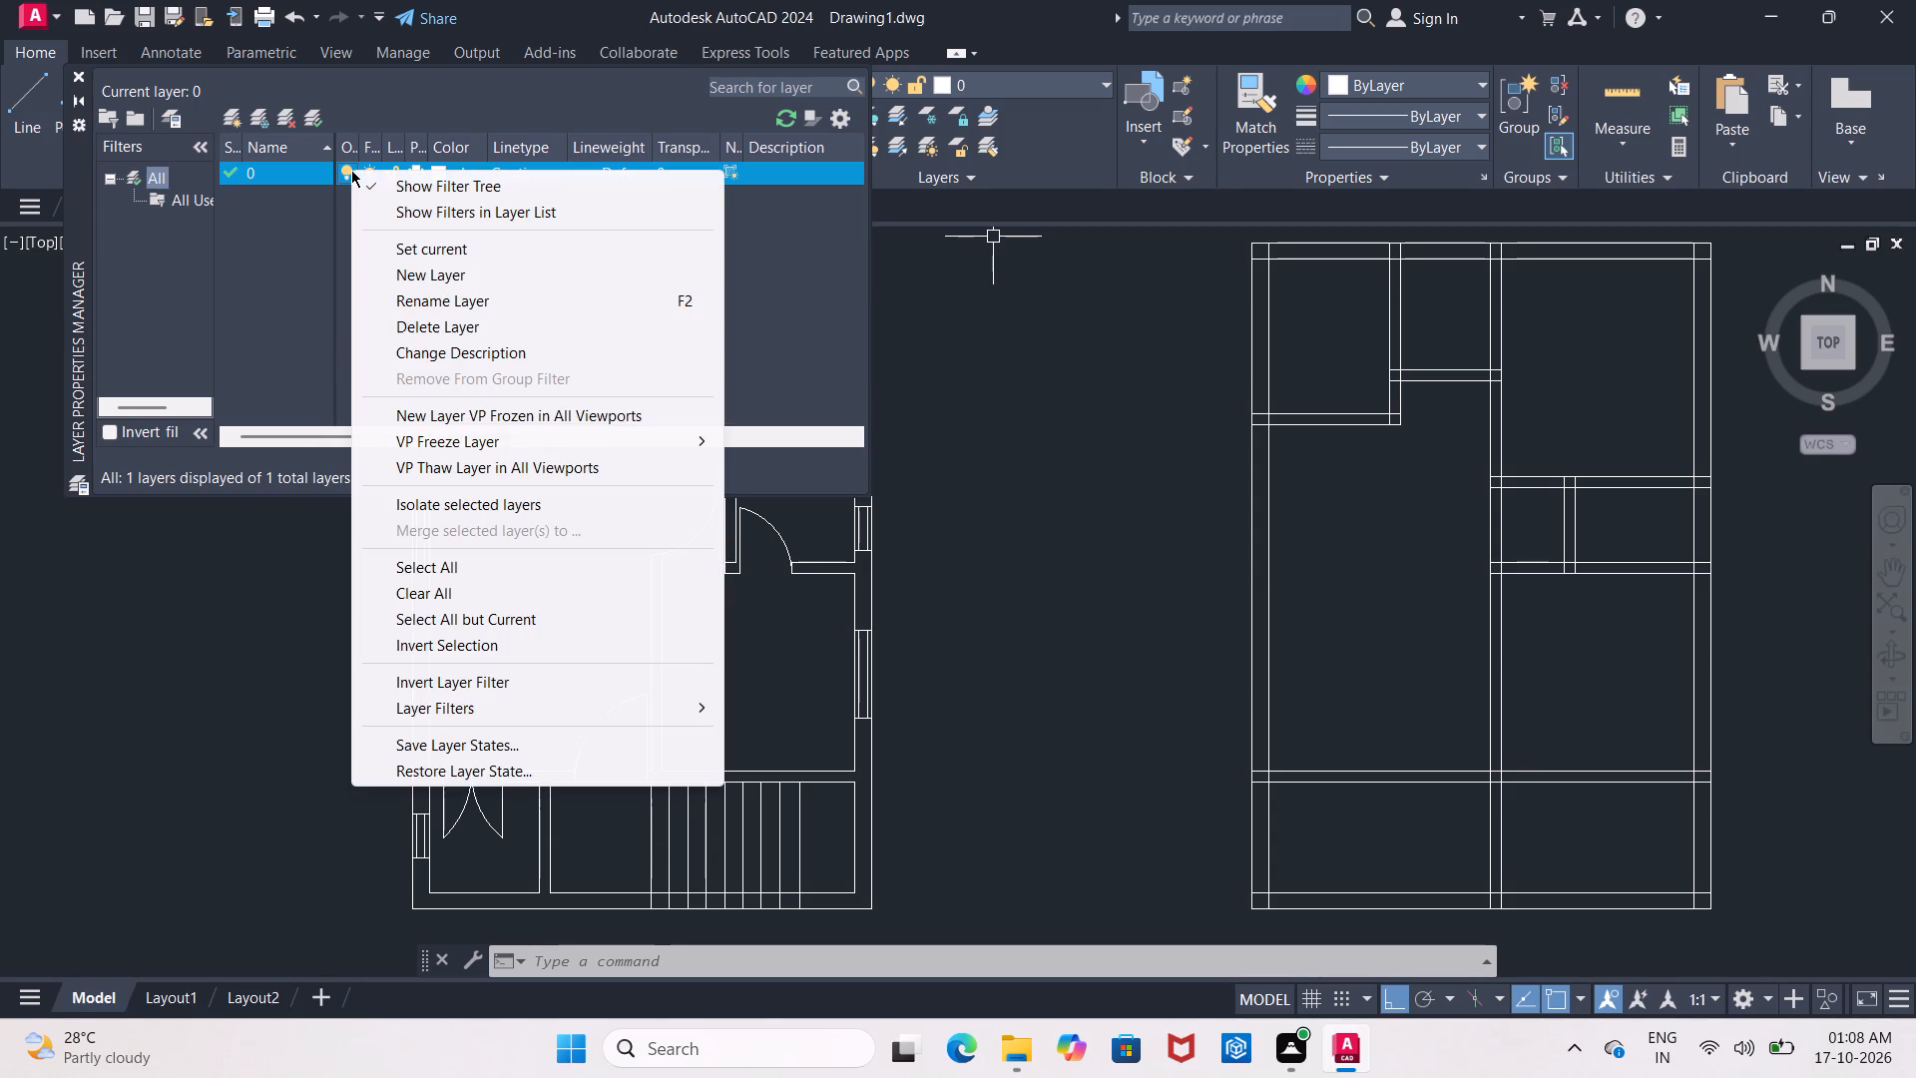
left_click(434, 269)
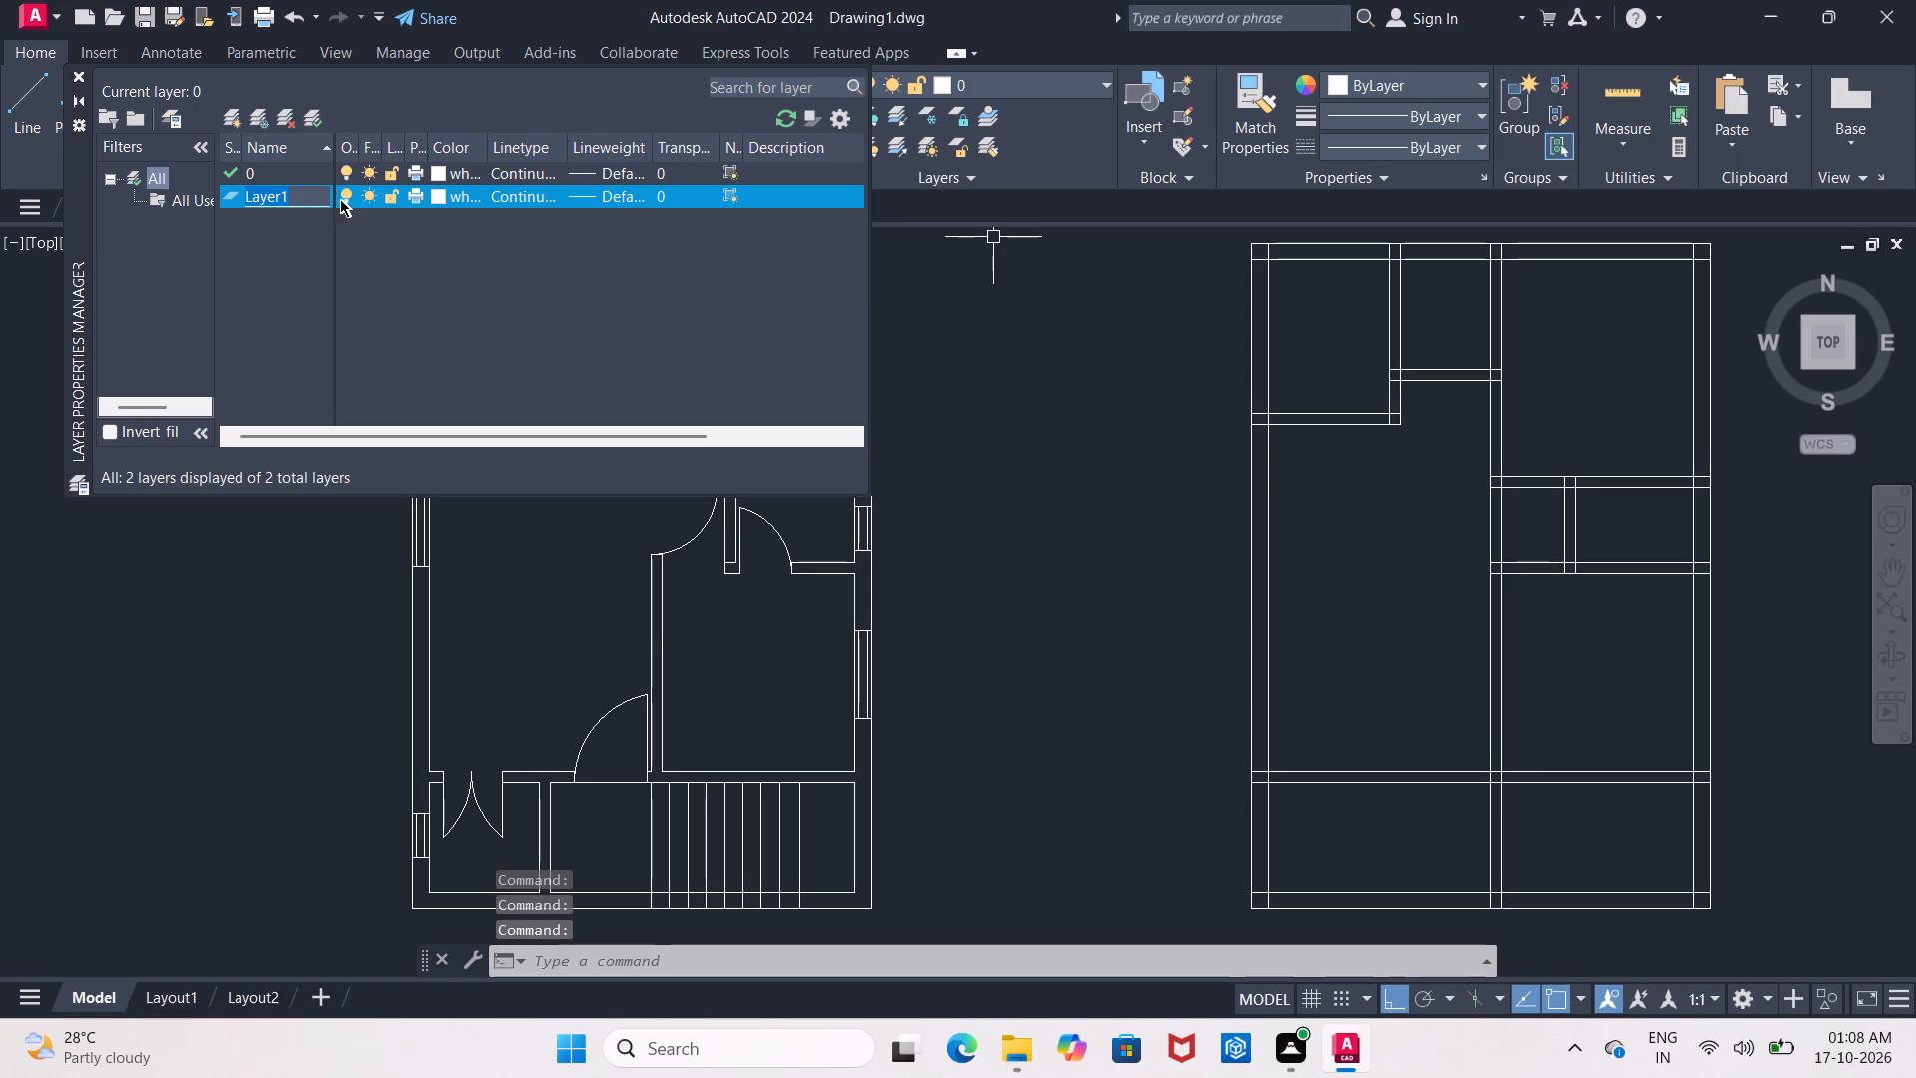
Load the ACAD_ISO02W100 ISO dash linetype and assign it to the new layer.
left_click(321, 194)
left_click(528, 201)
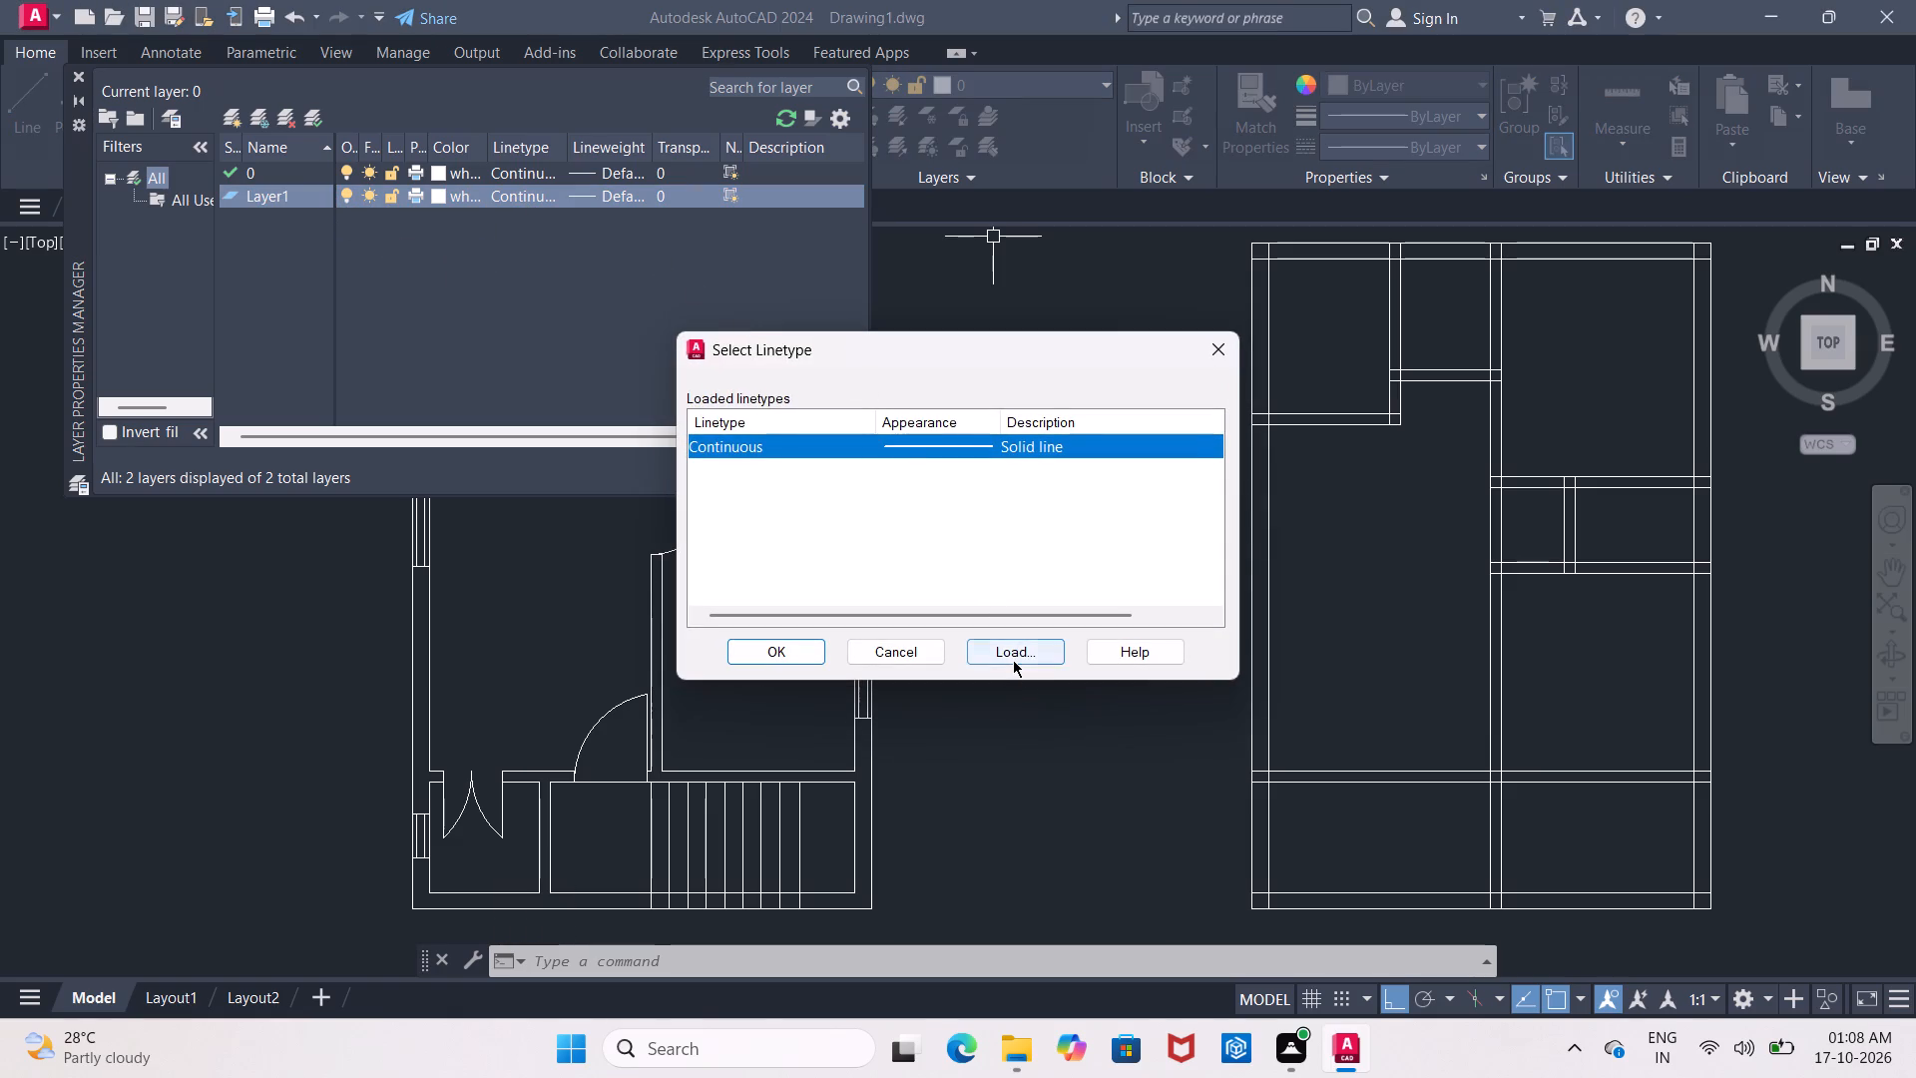
left_click(1013, 660)
left_click(909, 470)
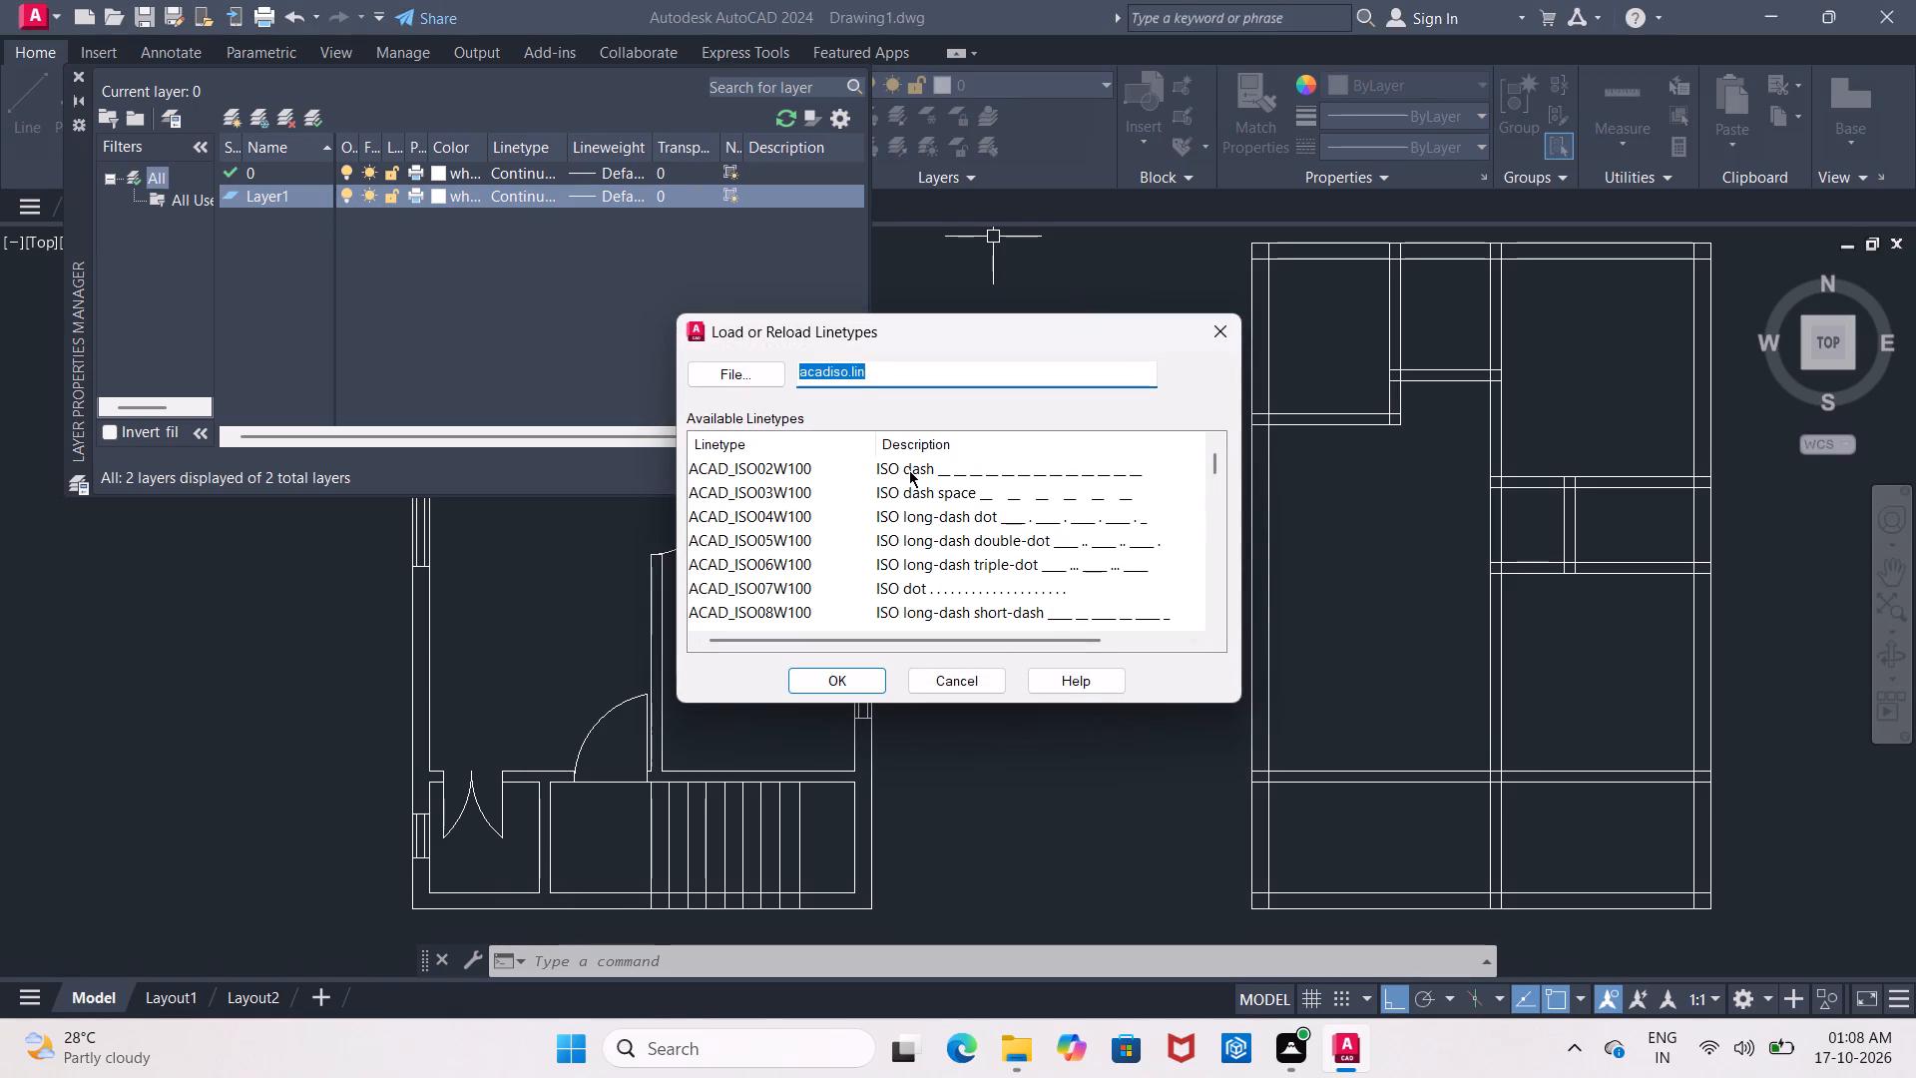
left_click(843, 679)
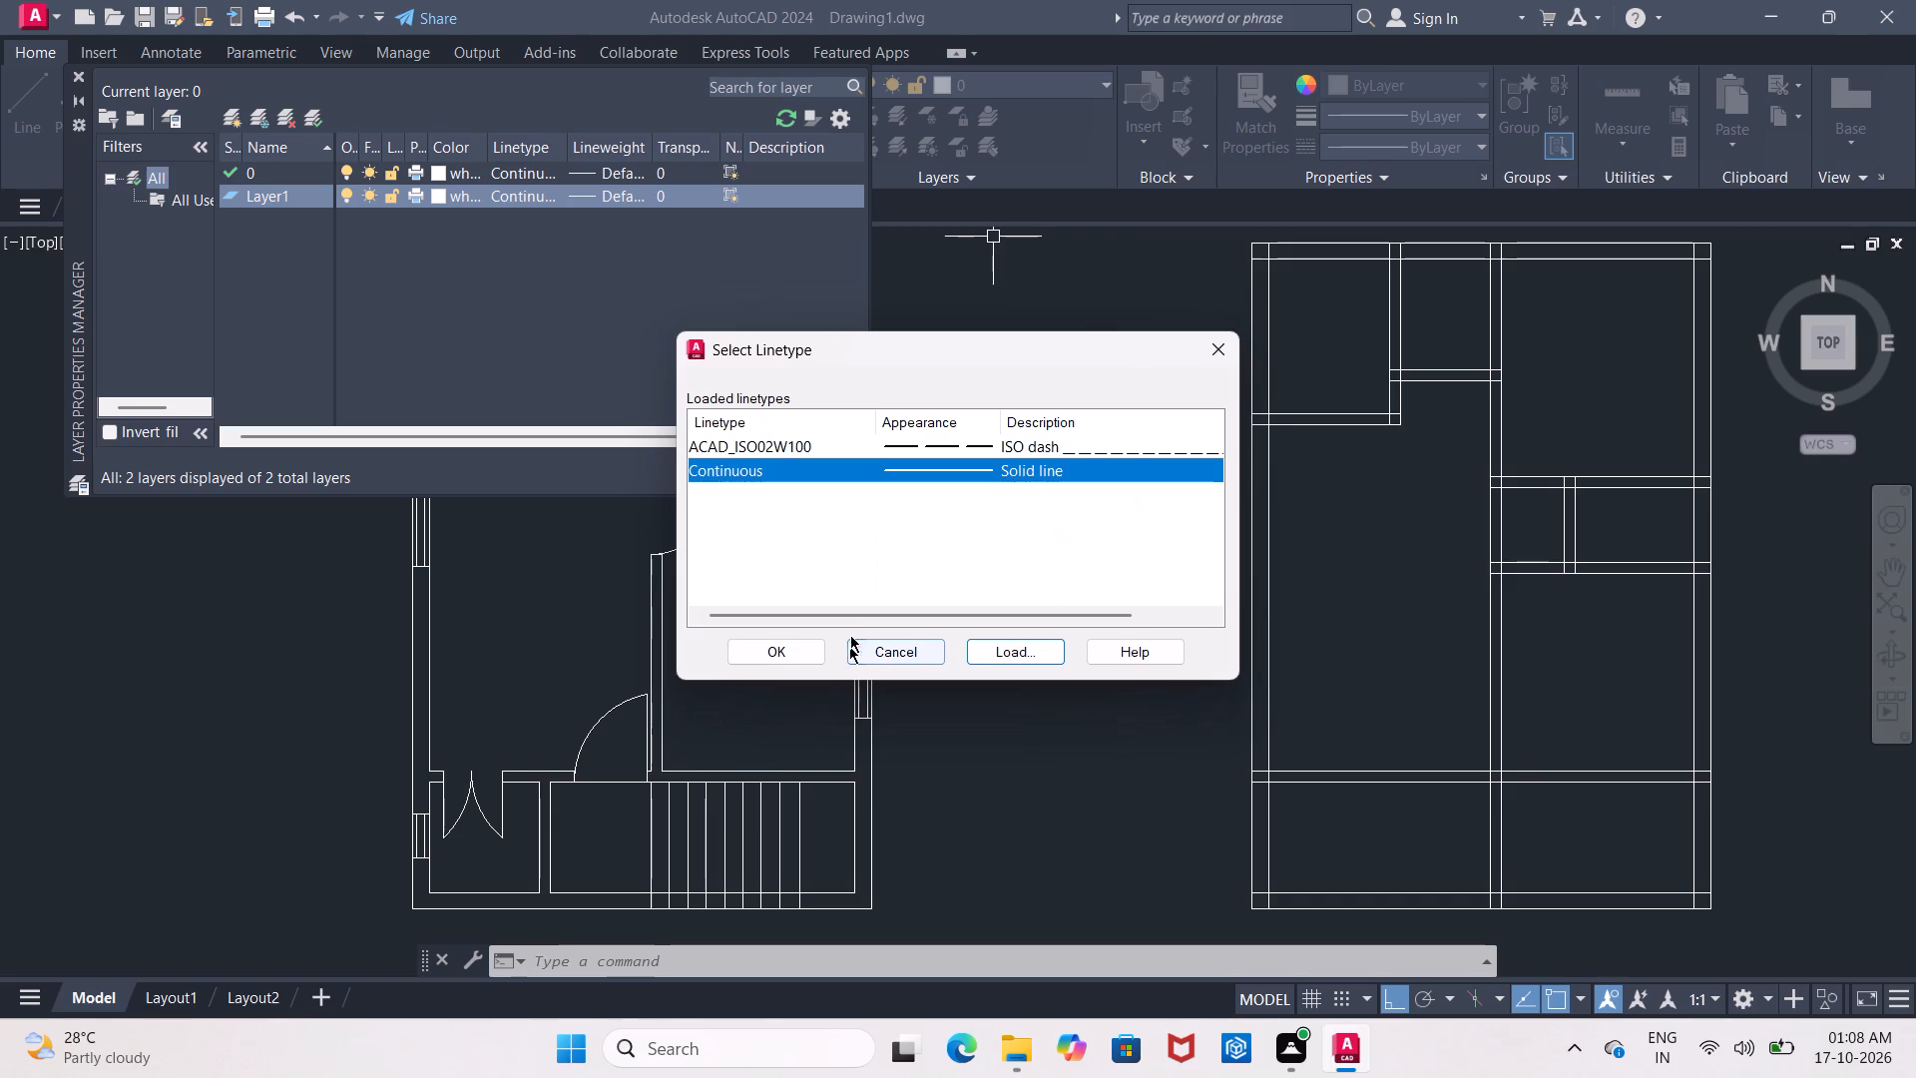
left_click(953, 437)
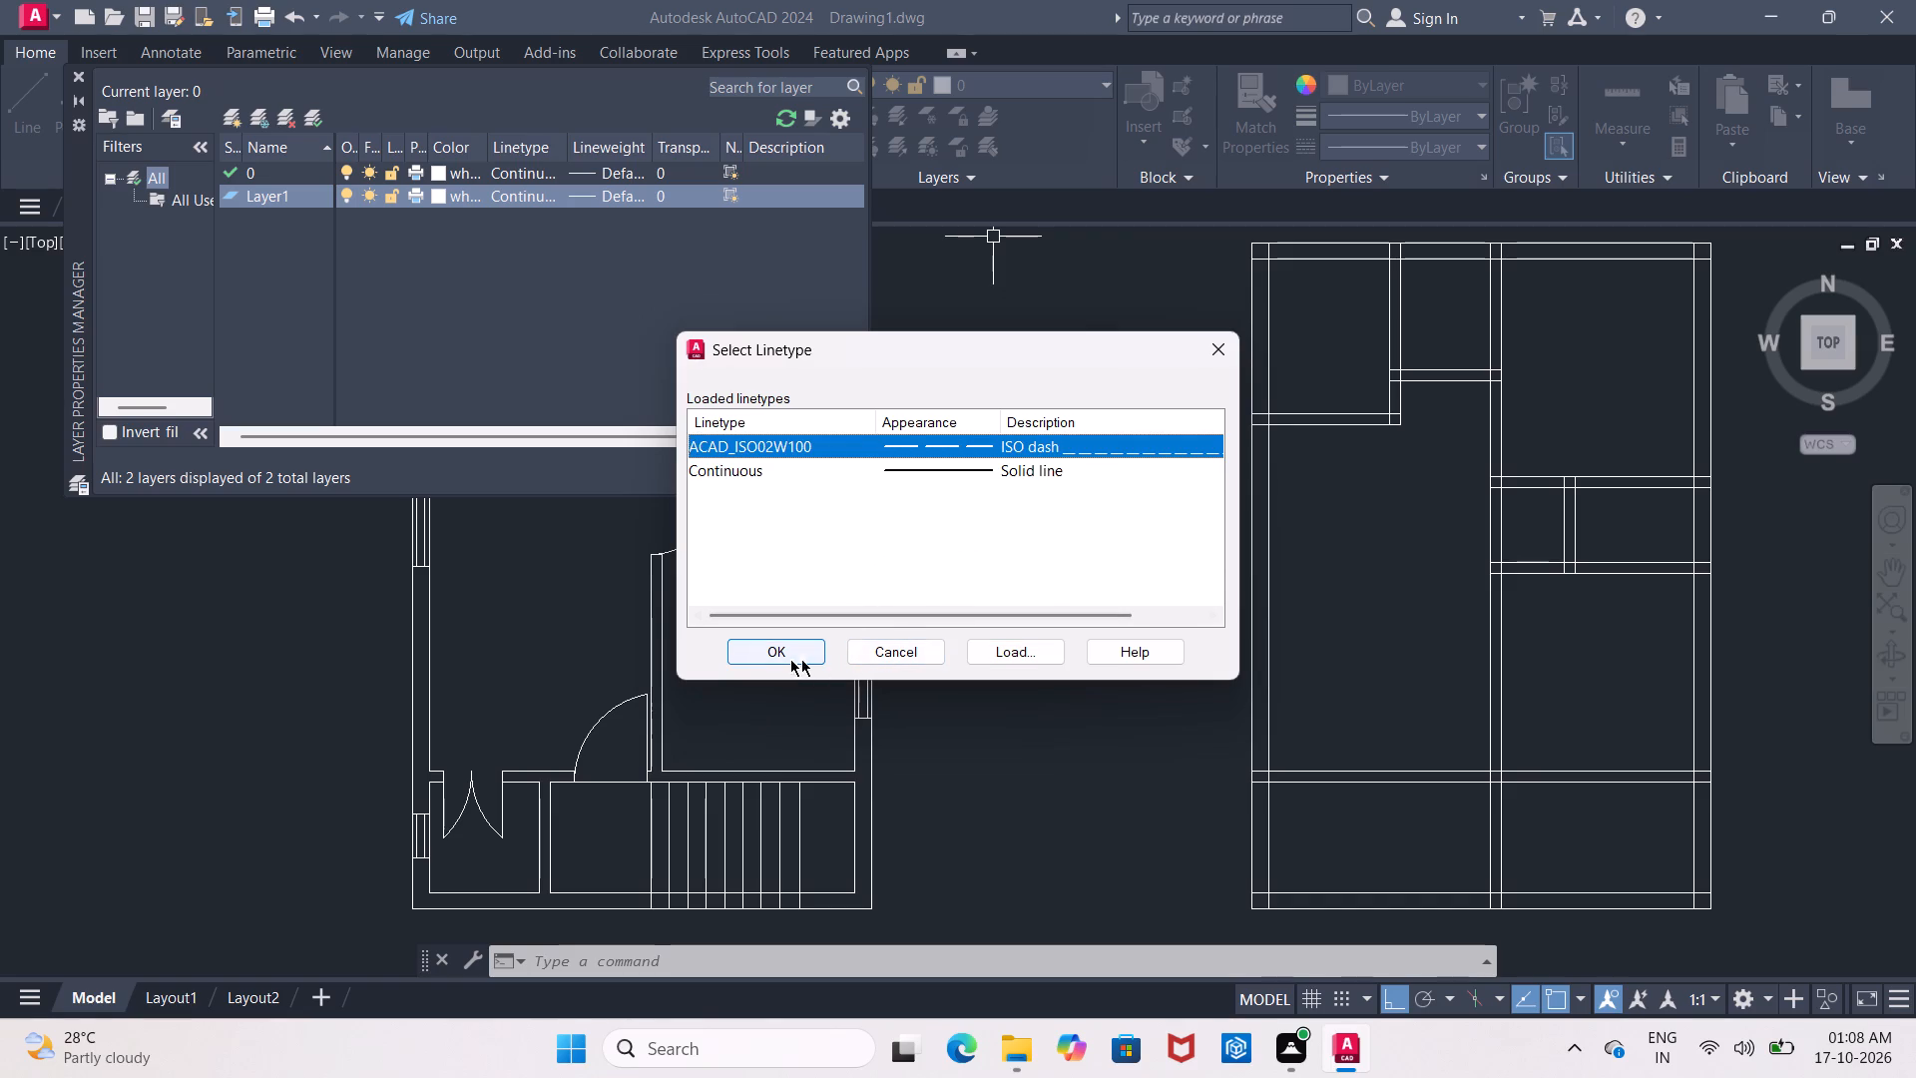
left_click(779, 657)
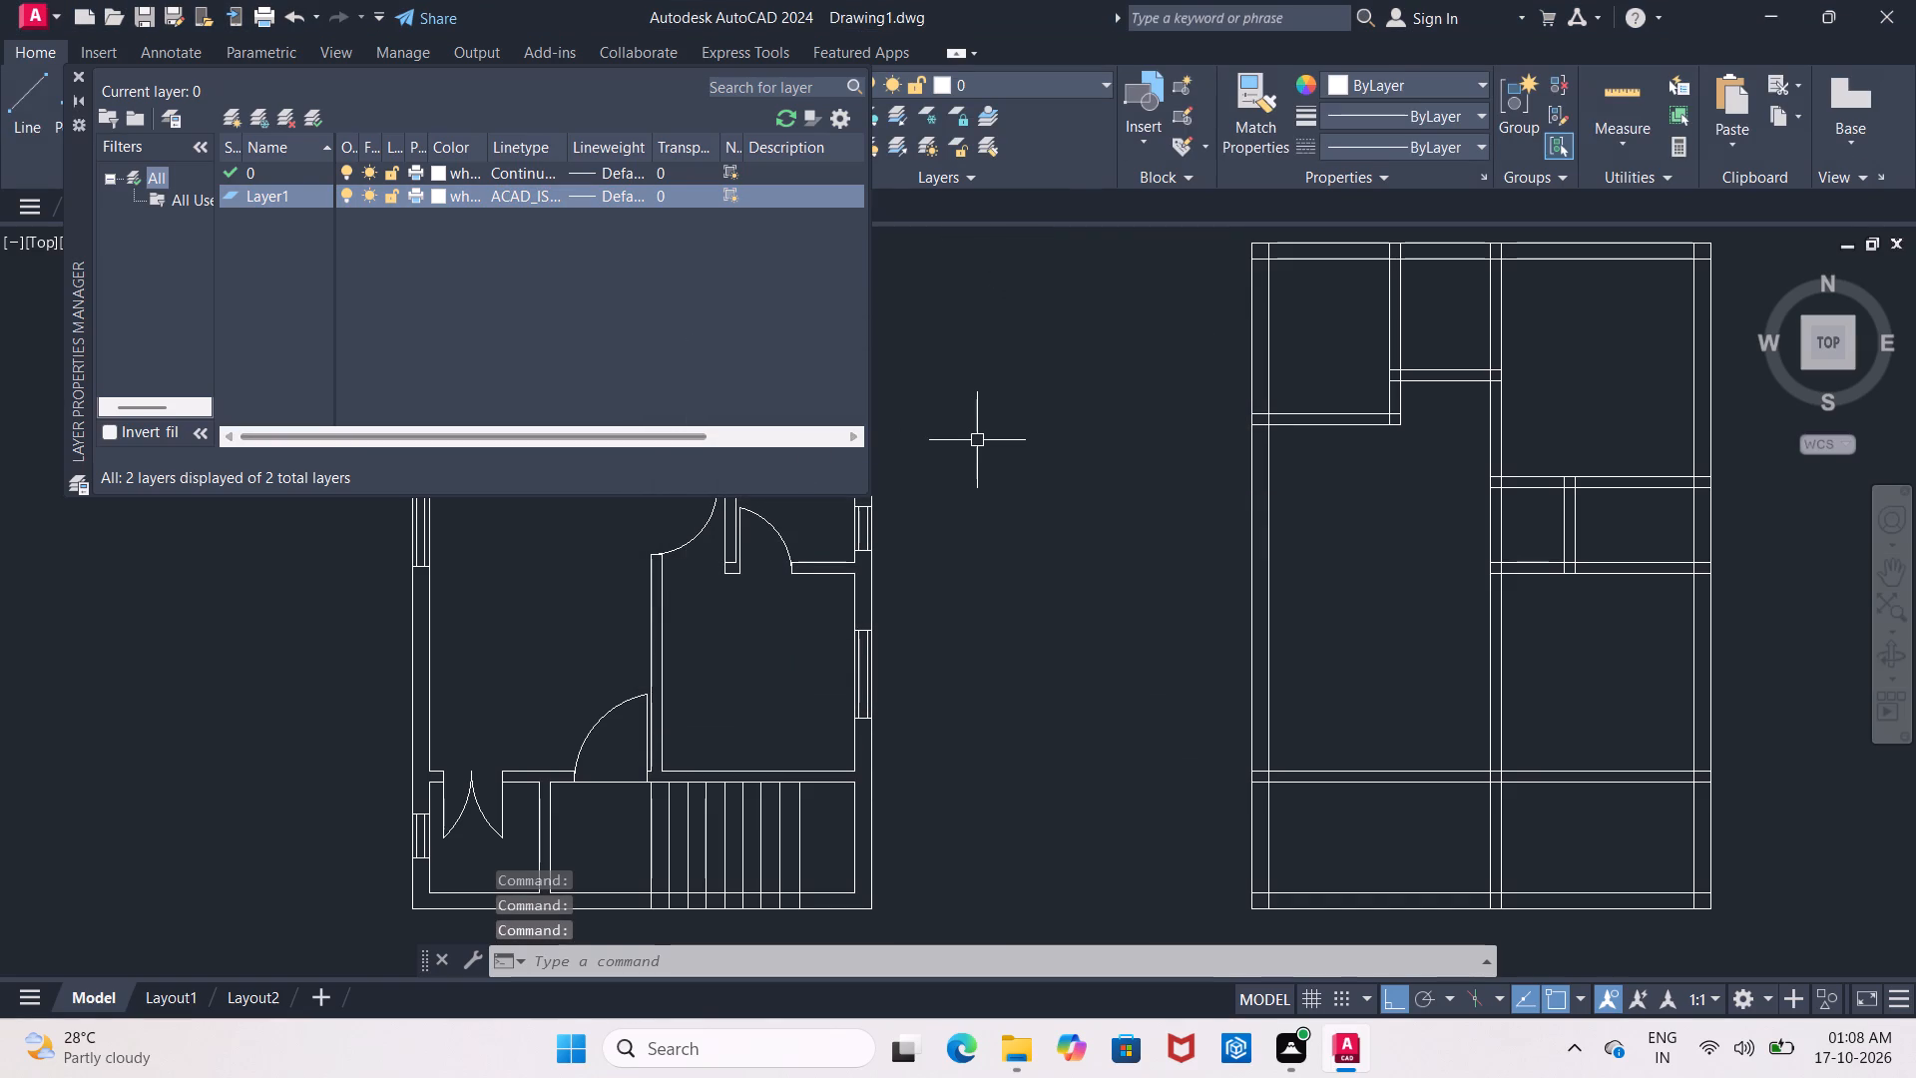
left_click(979, 440)
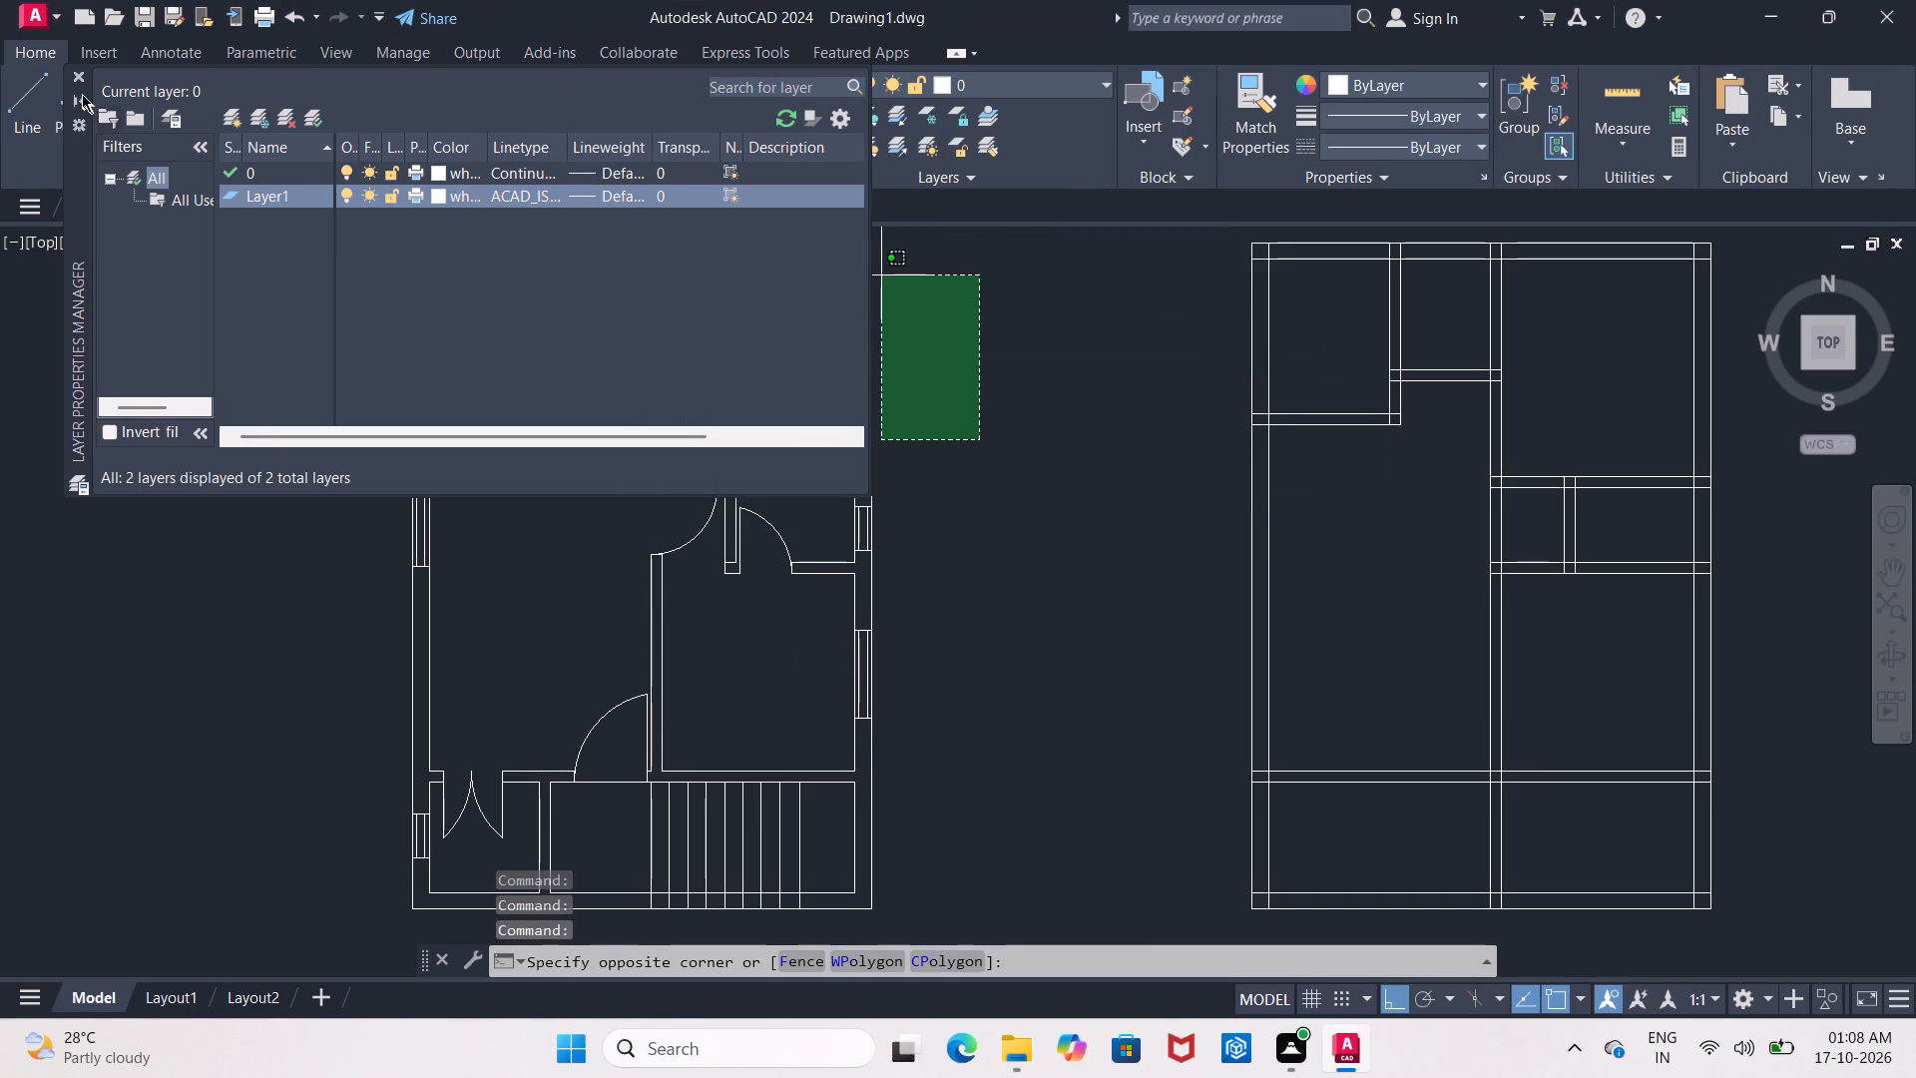
left_click(73, 81)
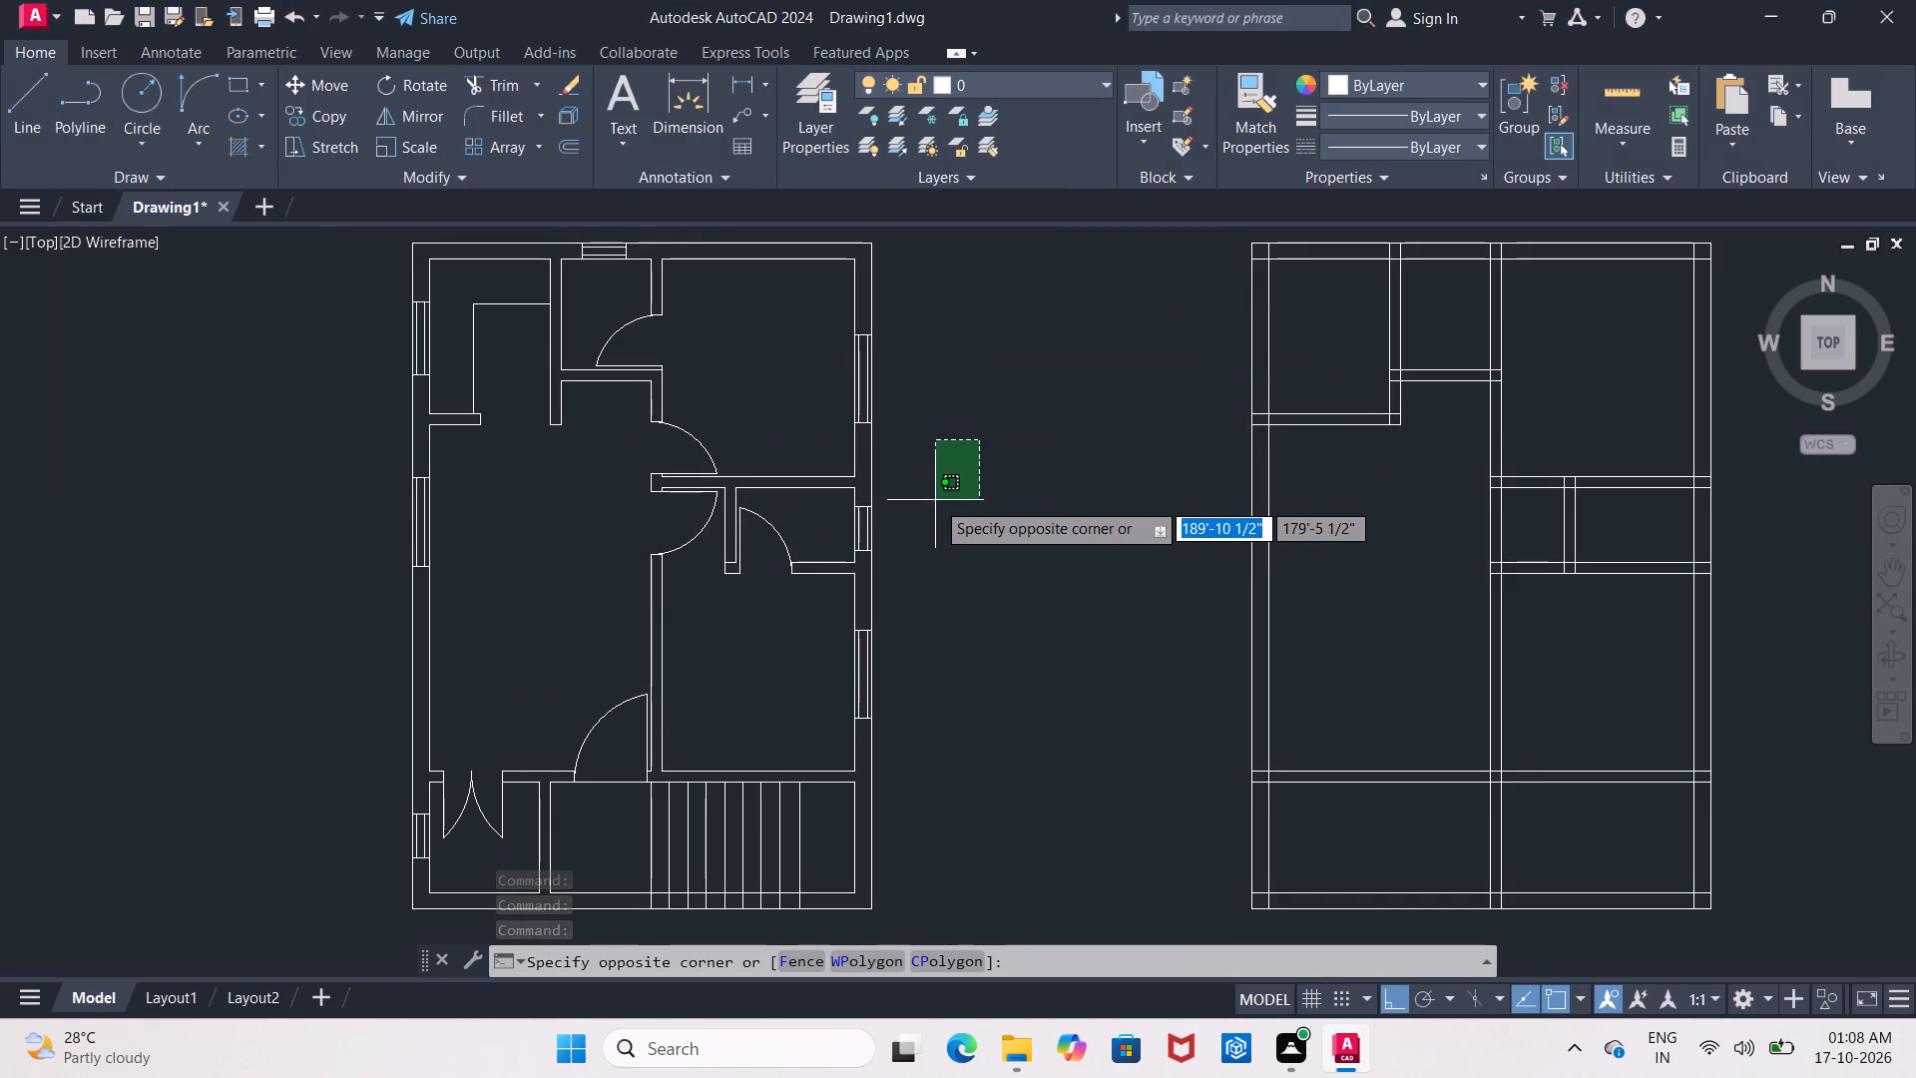
Set the current object linetype to ACAD_ISO02W100.
key("Escape")
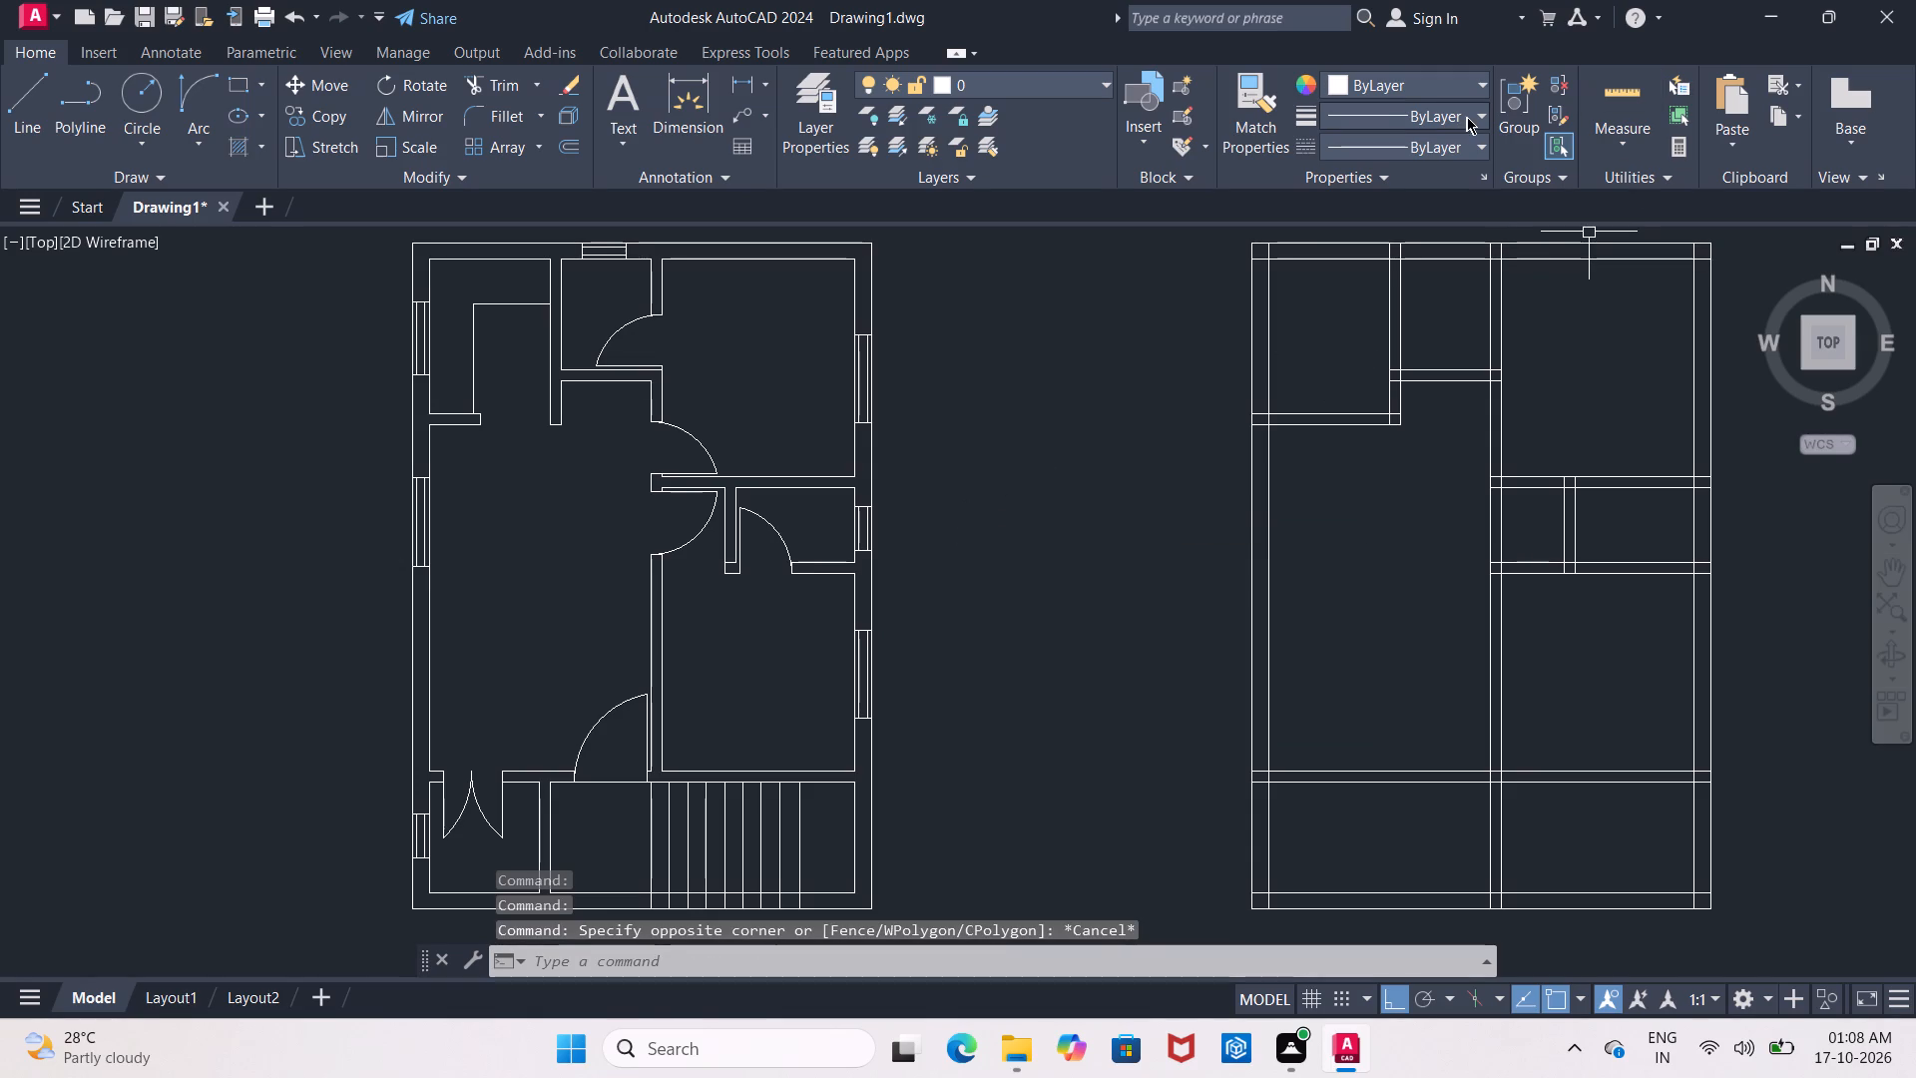
left_click(1467, 117)
left_click(1467, 115)
left_click(1485, 152)
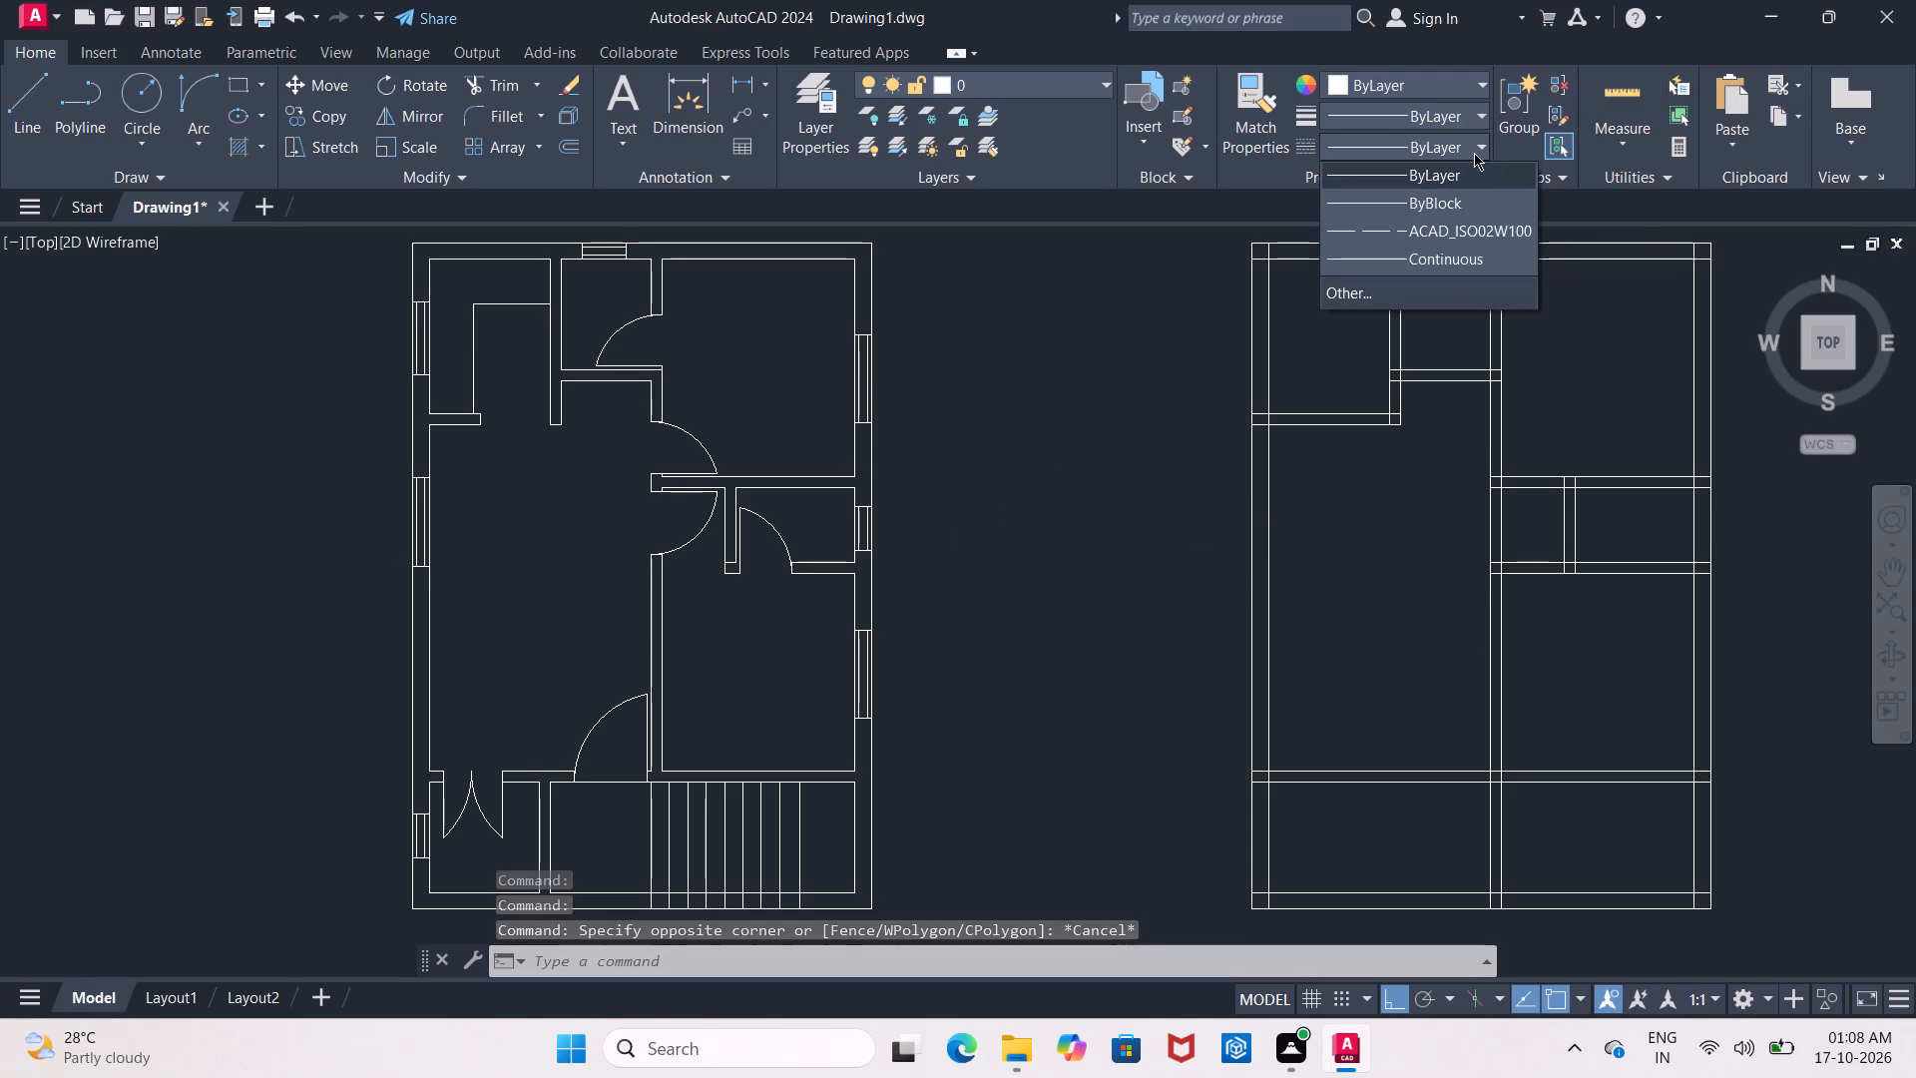
left_click(1430, 228)
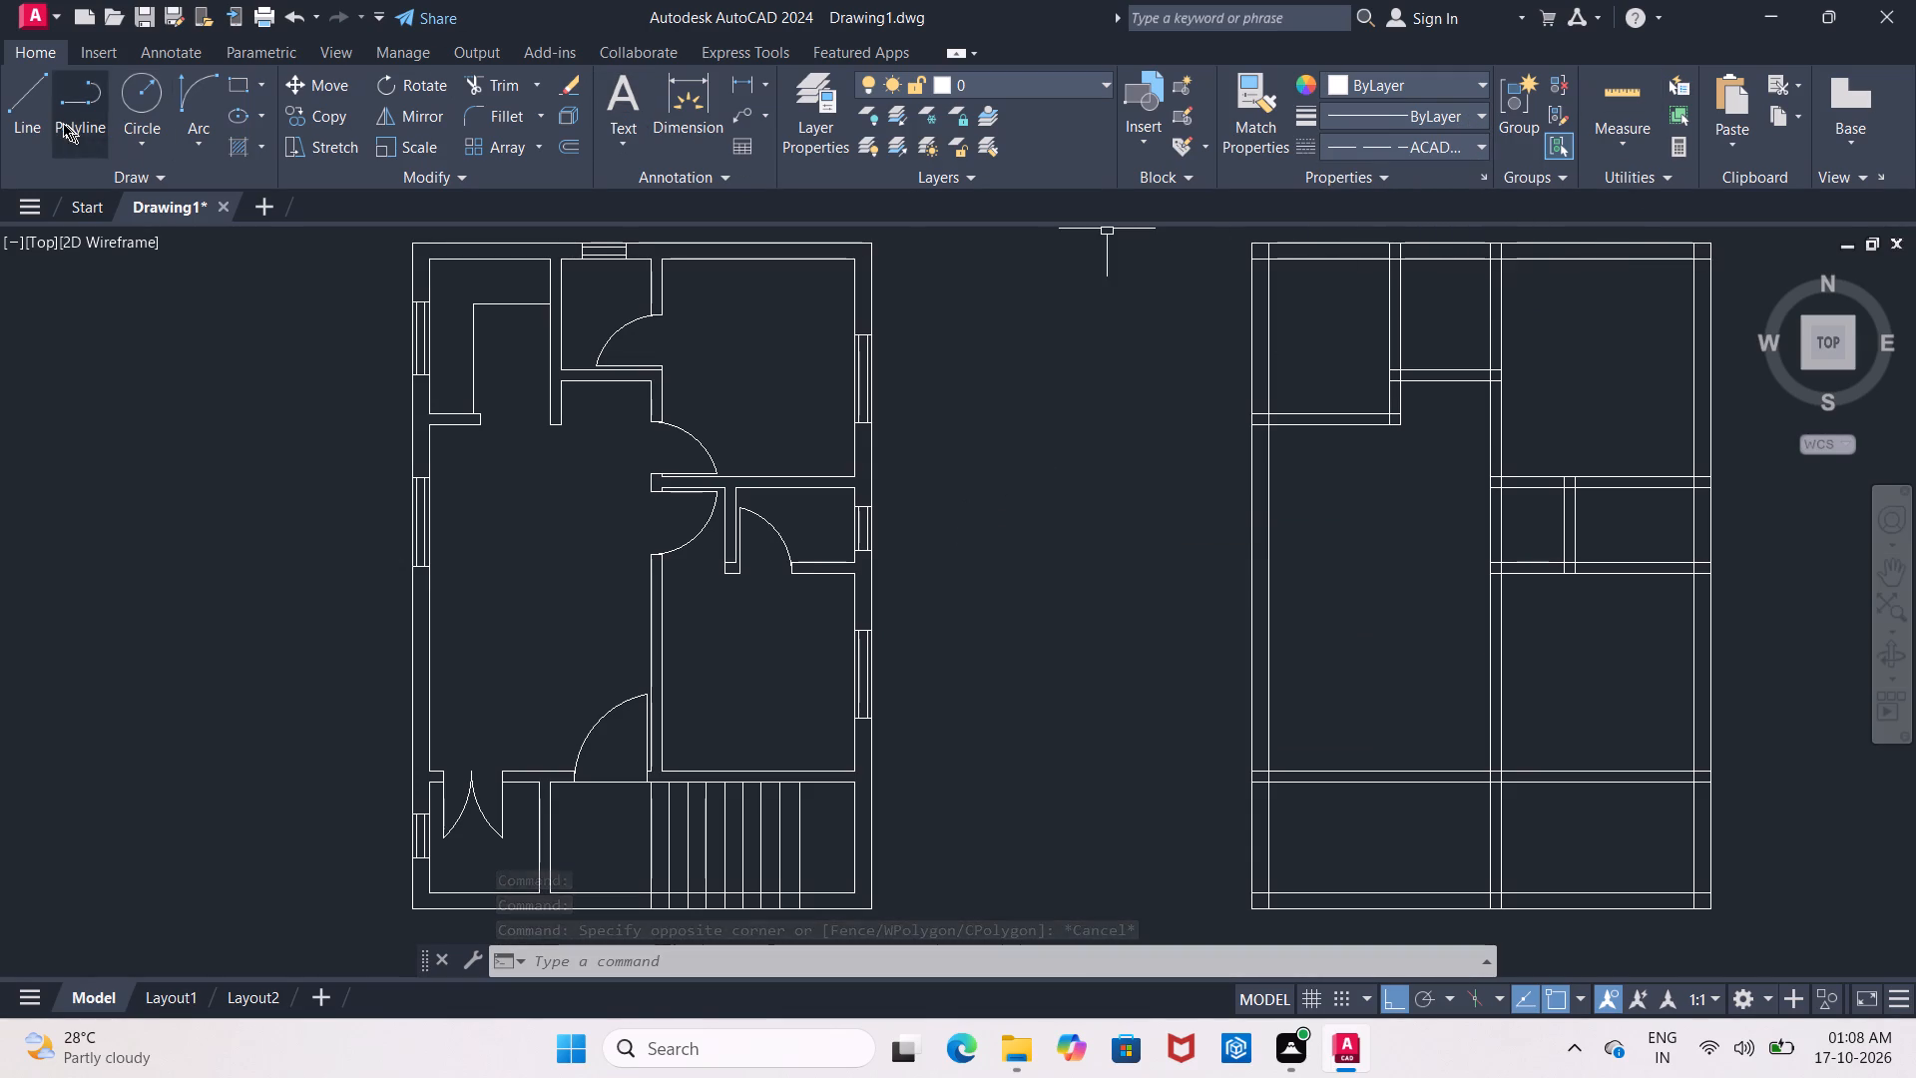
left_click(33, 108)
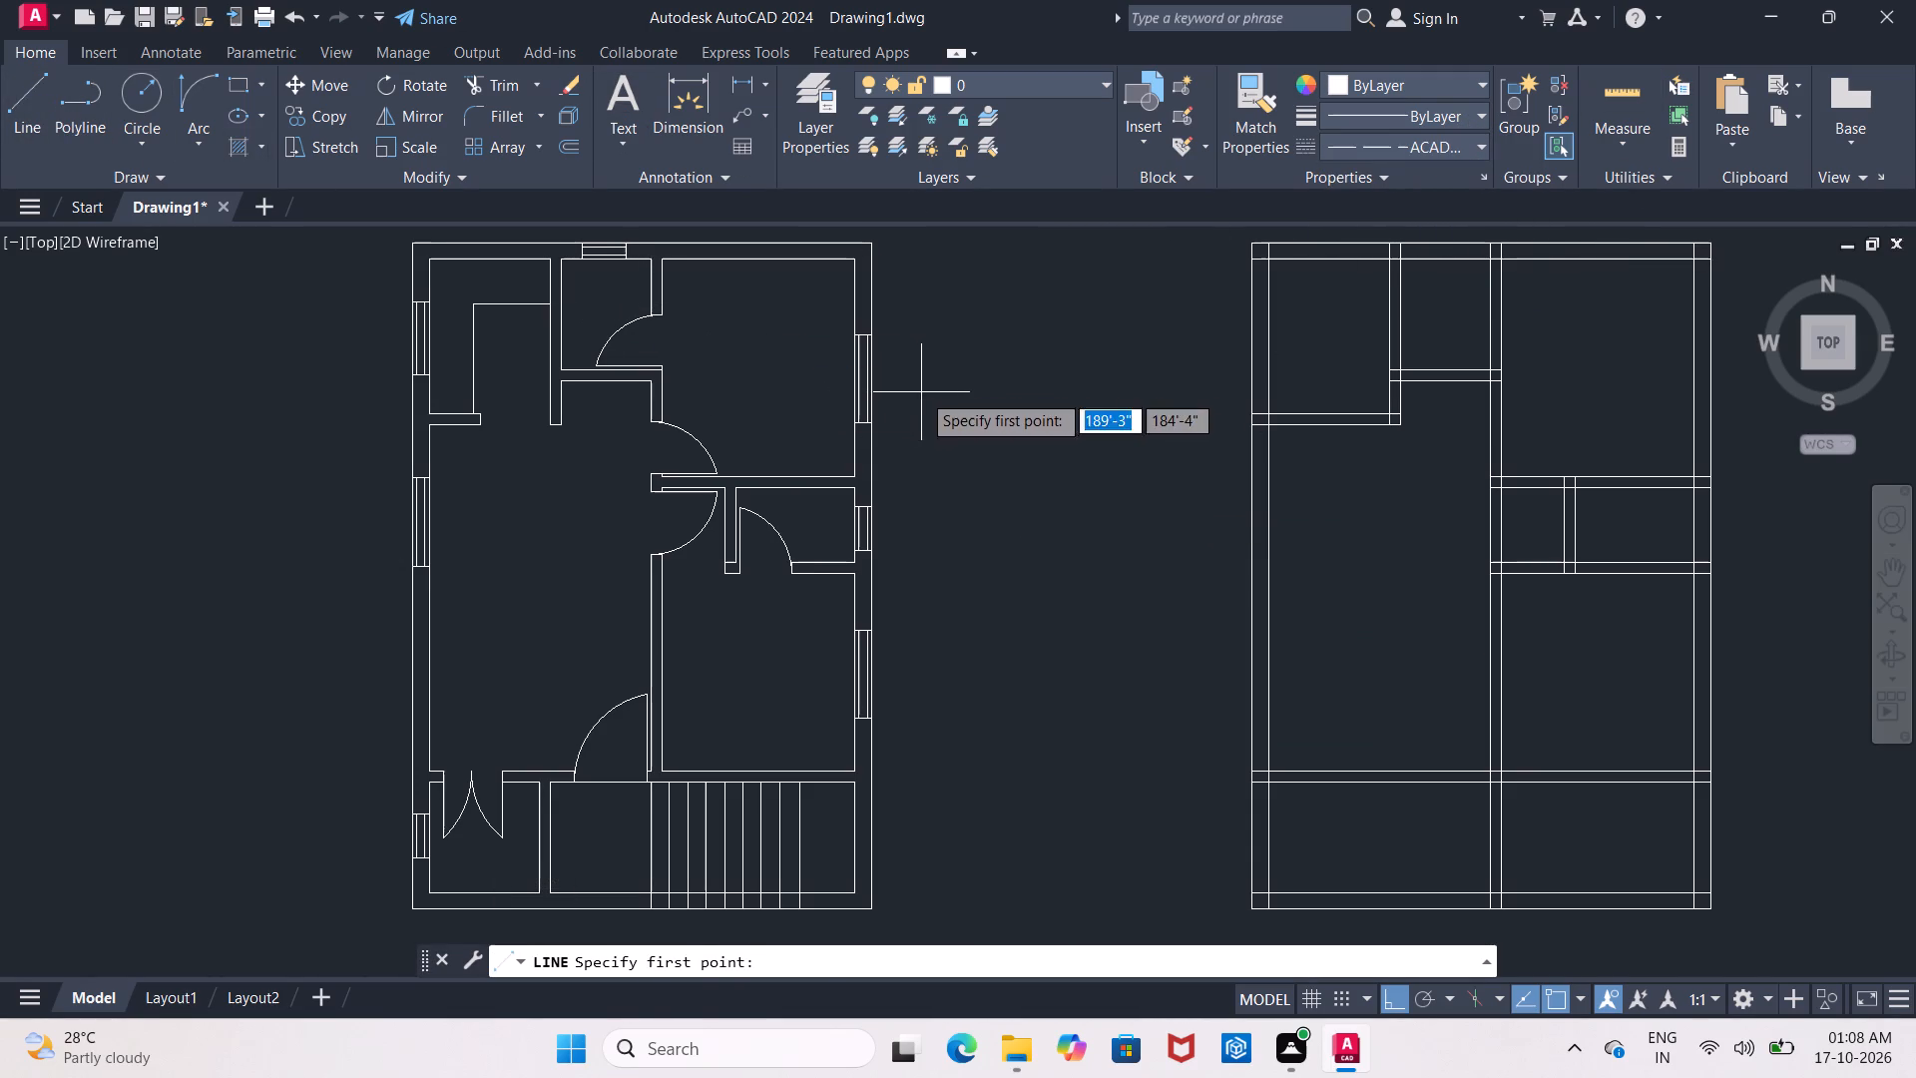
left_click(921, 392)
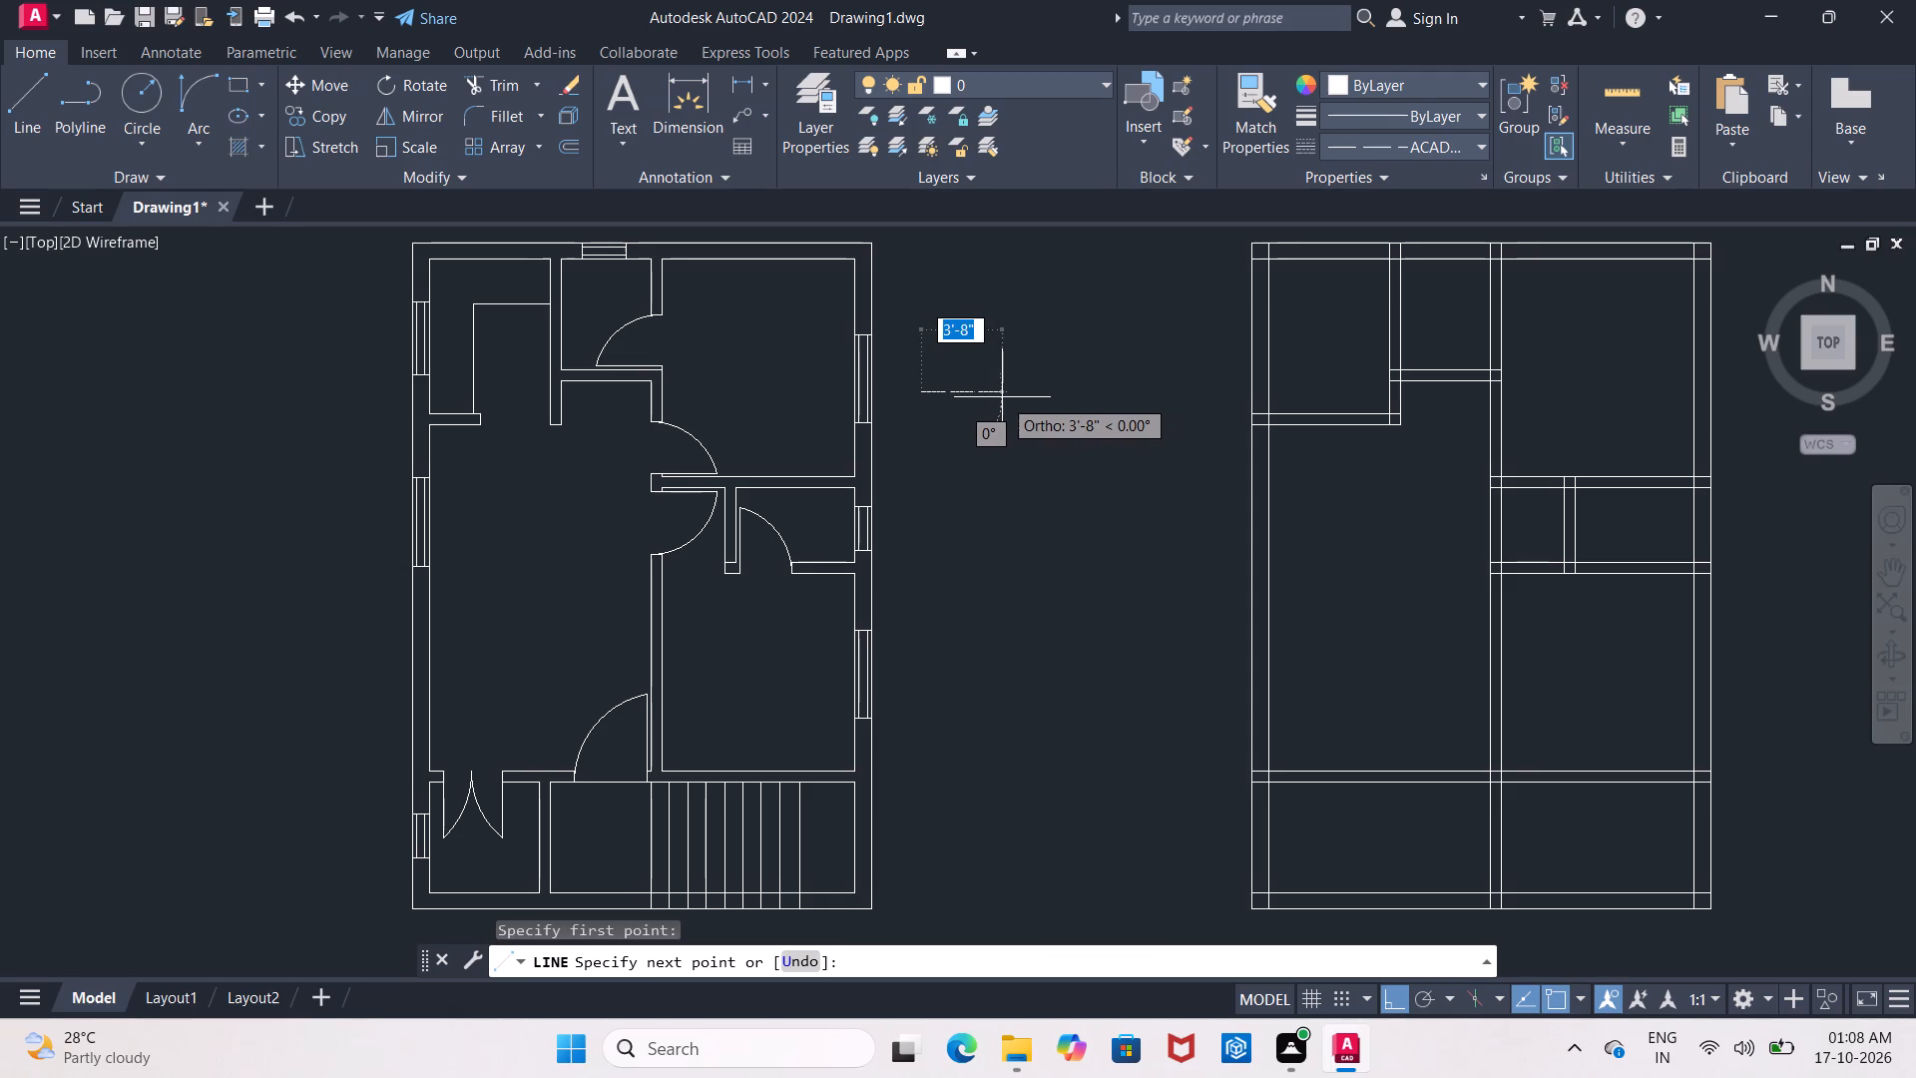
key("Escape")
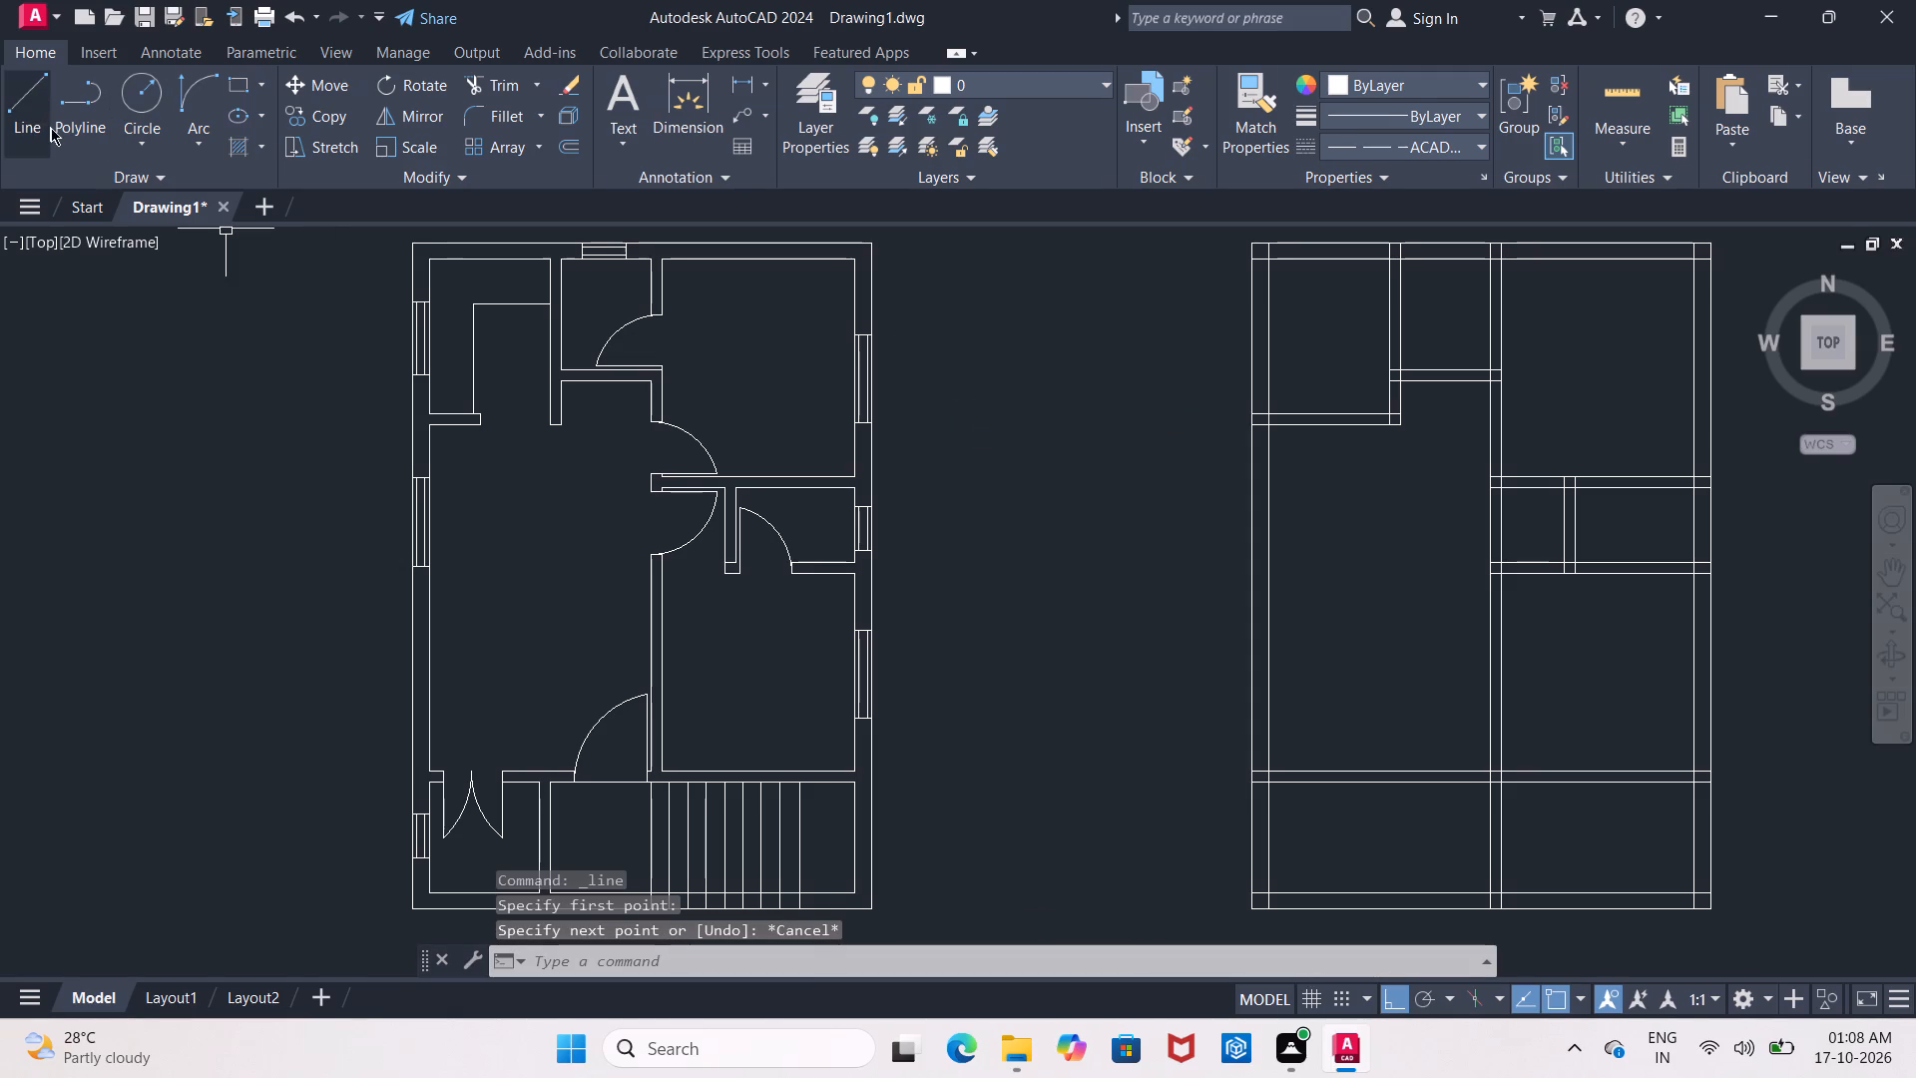
Draw two horizontal dashed lines from the upper-left room's short wall end, one per corner, across the opening to just past the facing vertical wall.
left_click_drag(39, 116, 49, 123)
scroll(500, 413, "up", 1)
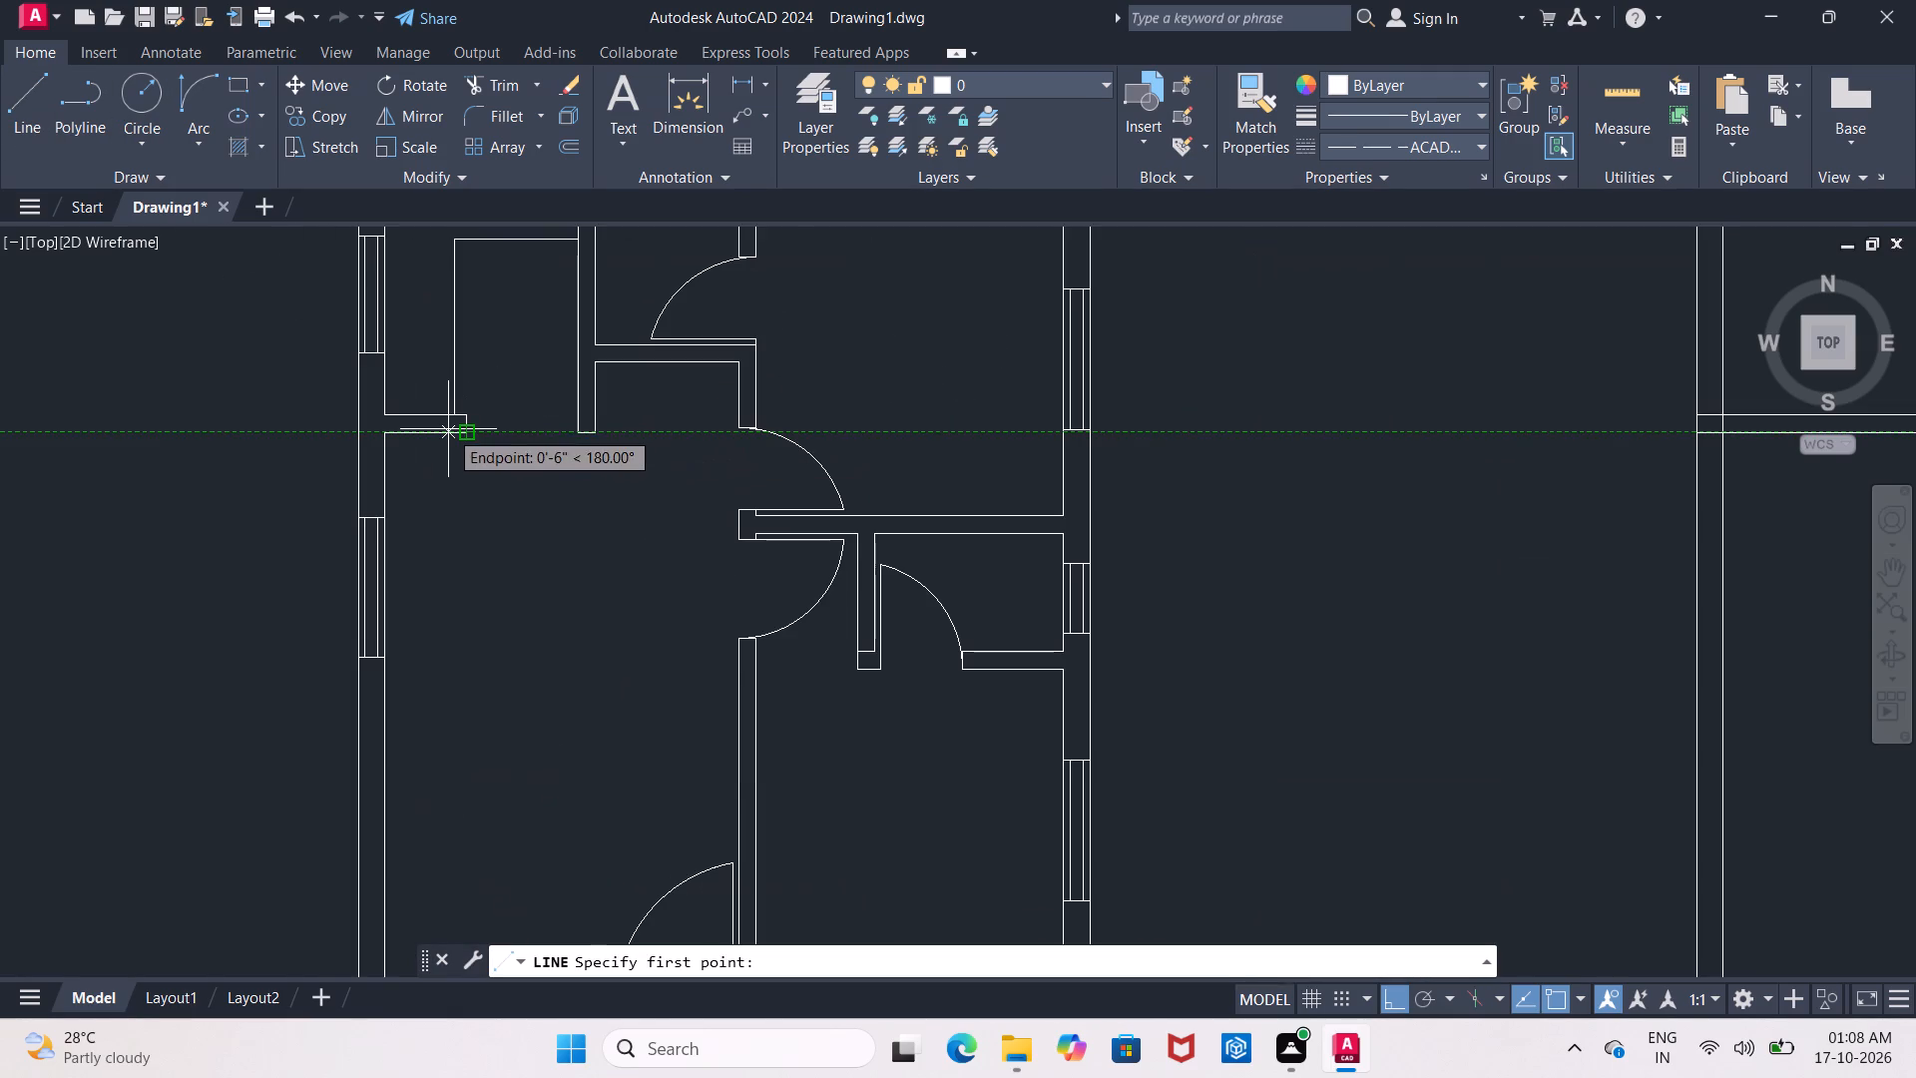
scroll(445, 423, "up", 3)
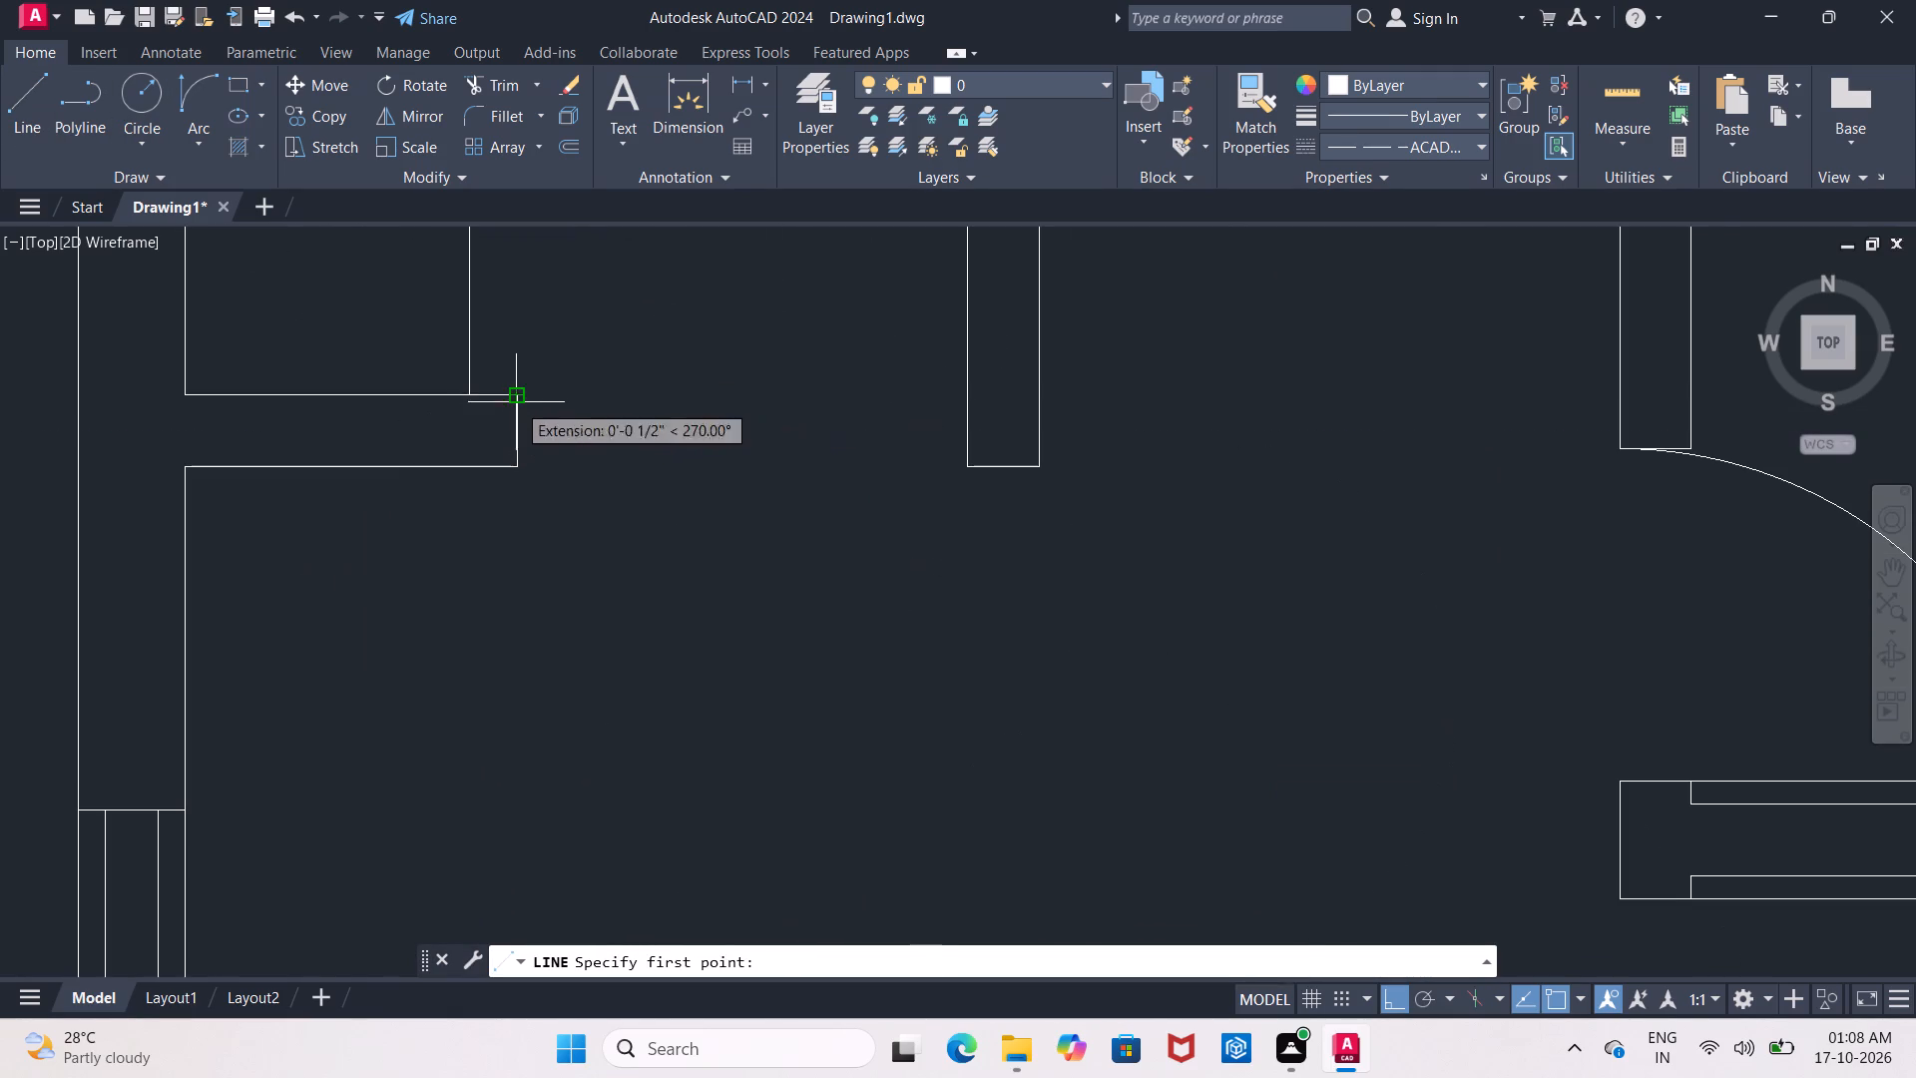
left_click(516, 402)
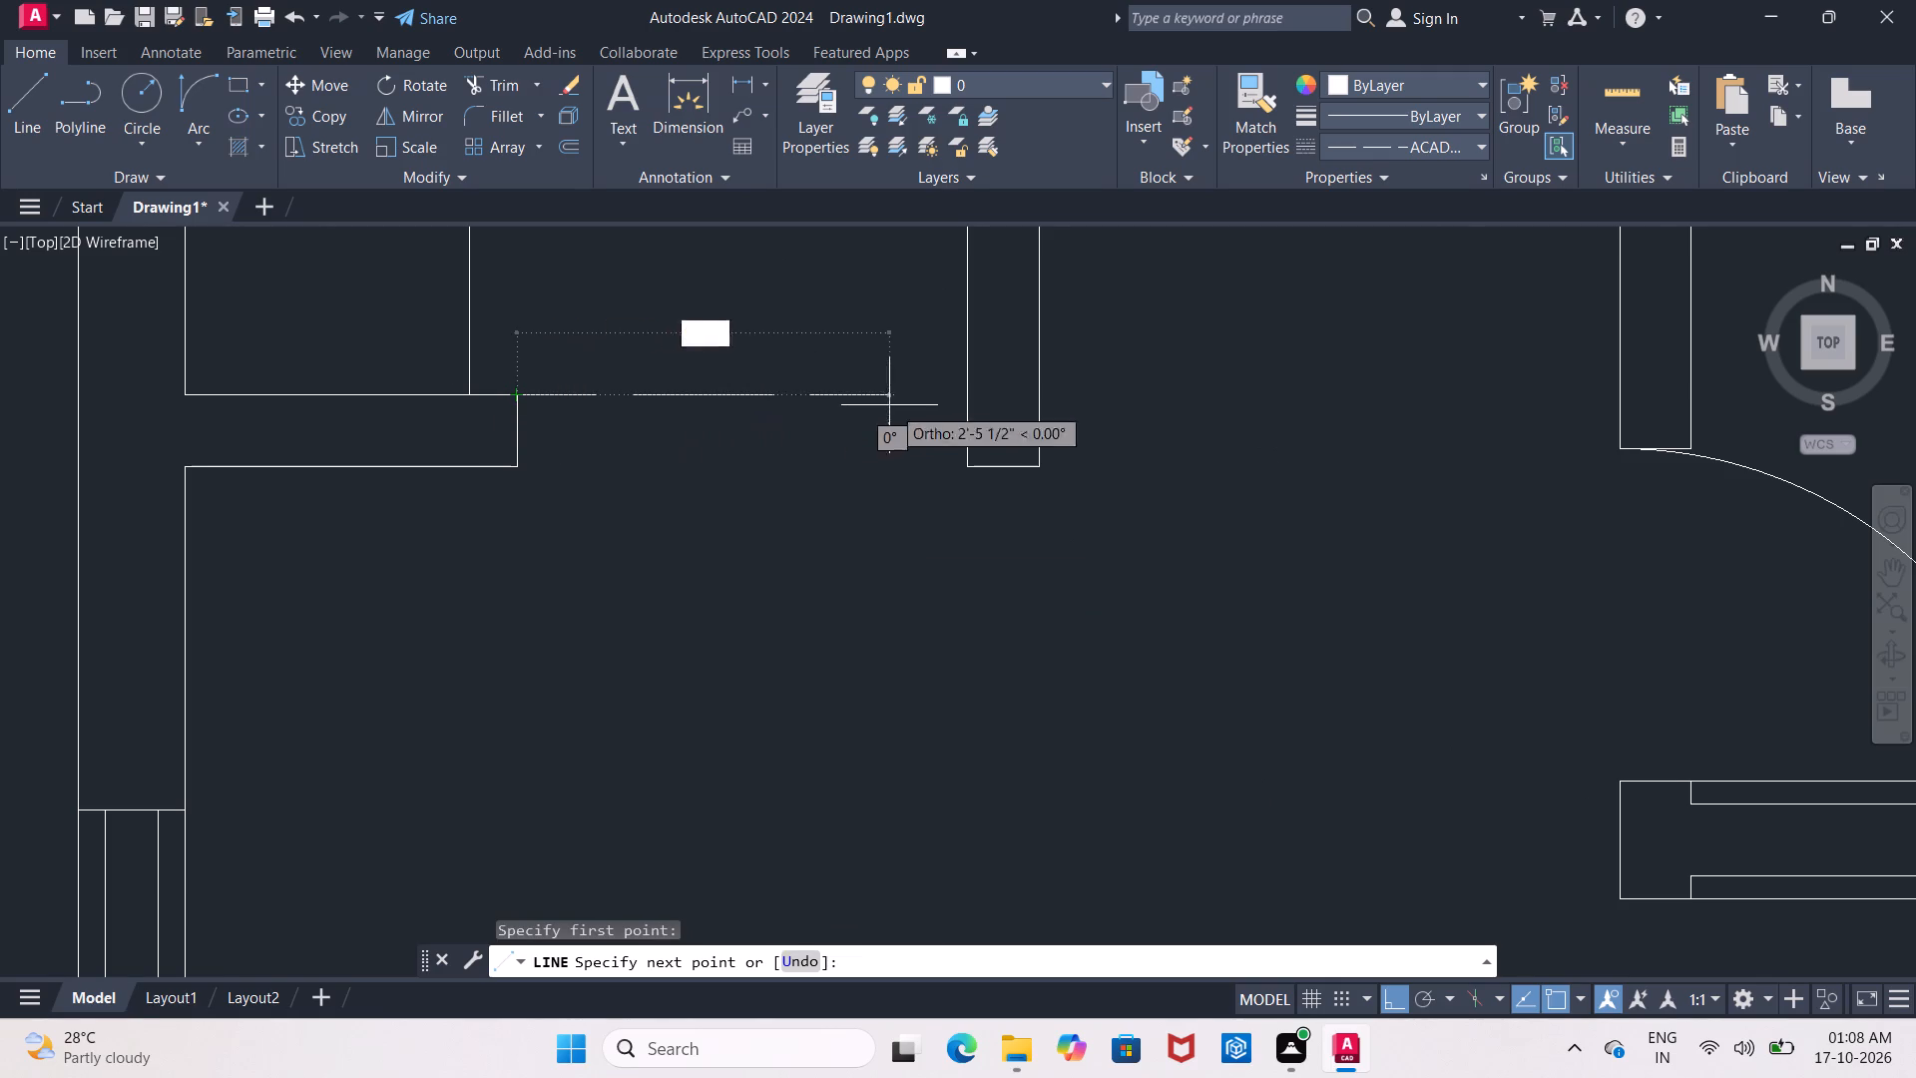
left_click(1102, 408)
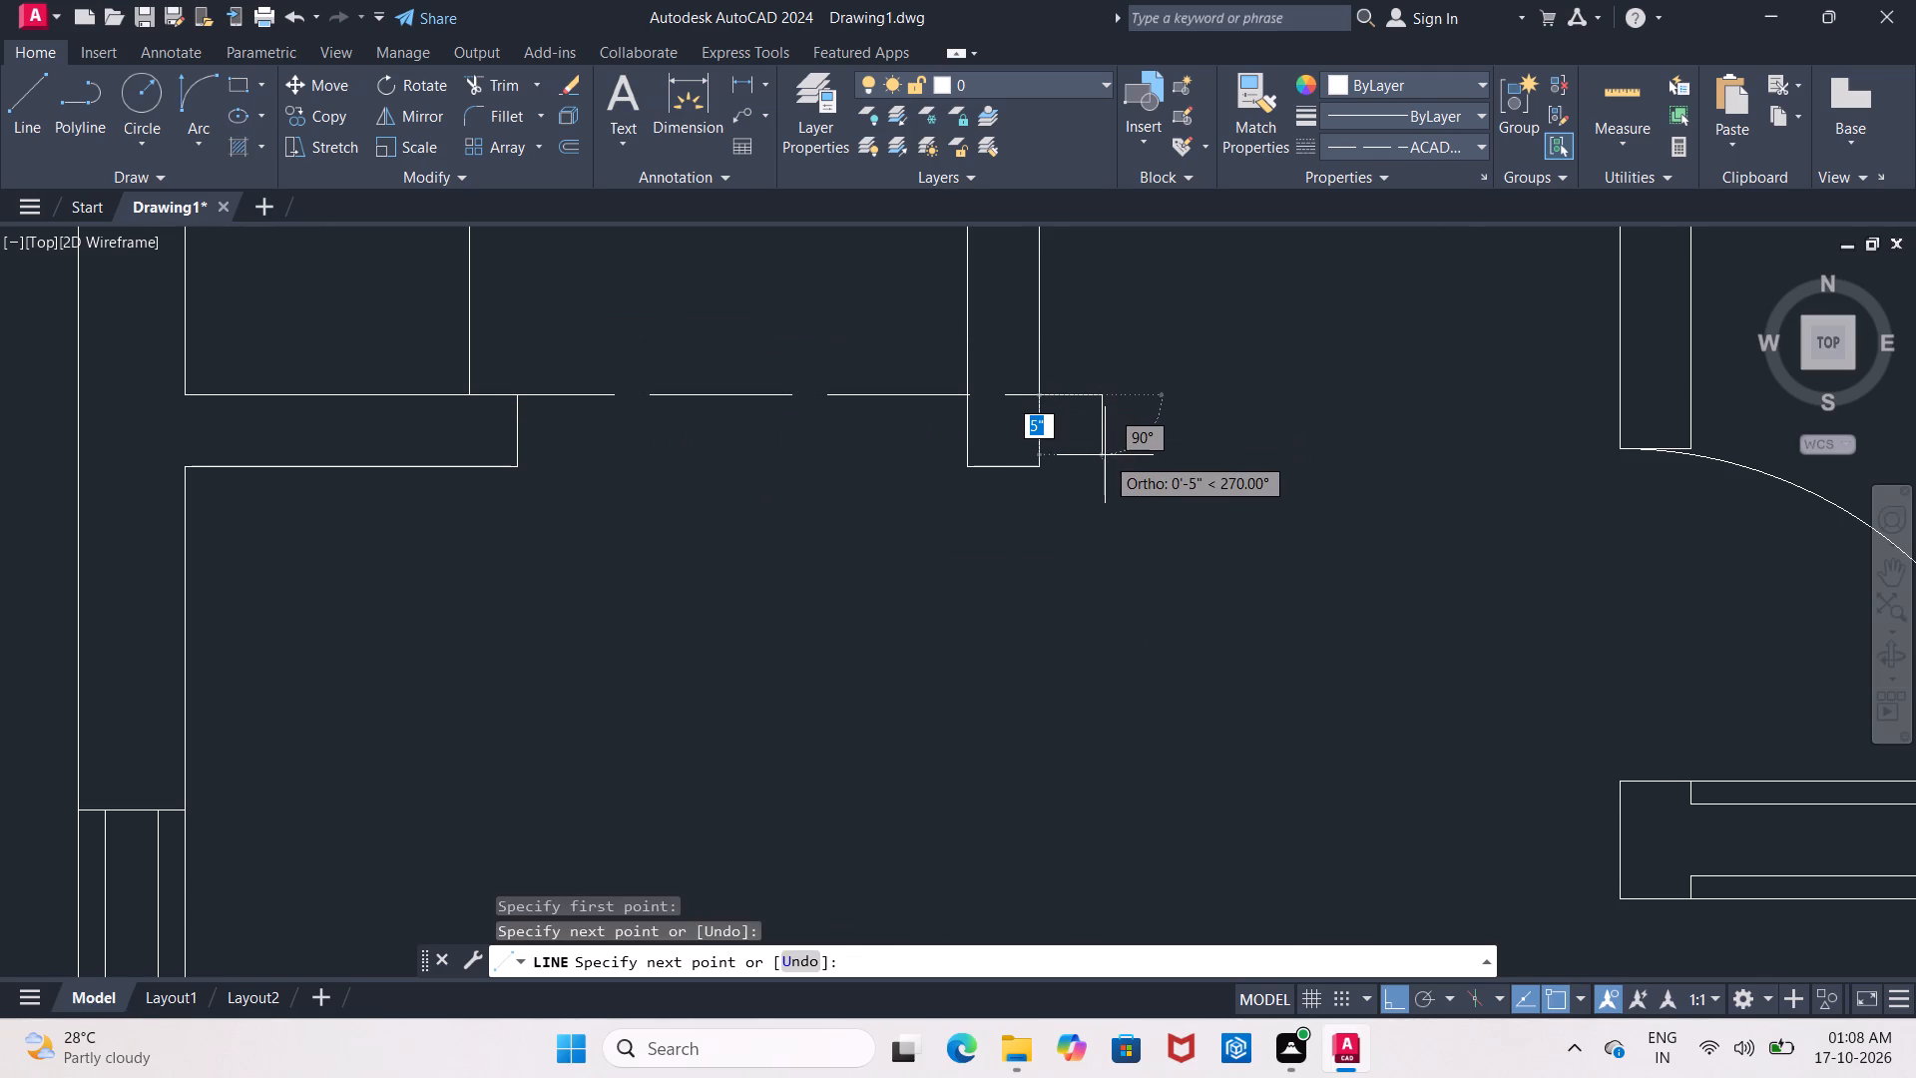
key("Escape")
left_click(42, 112)
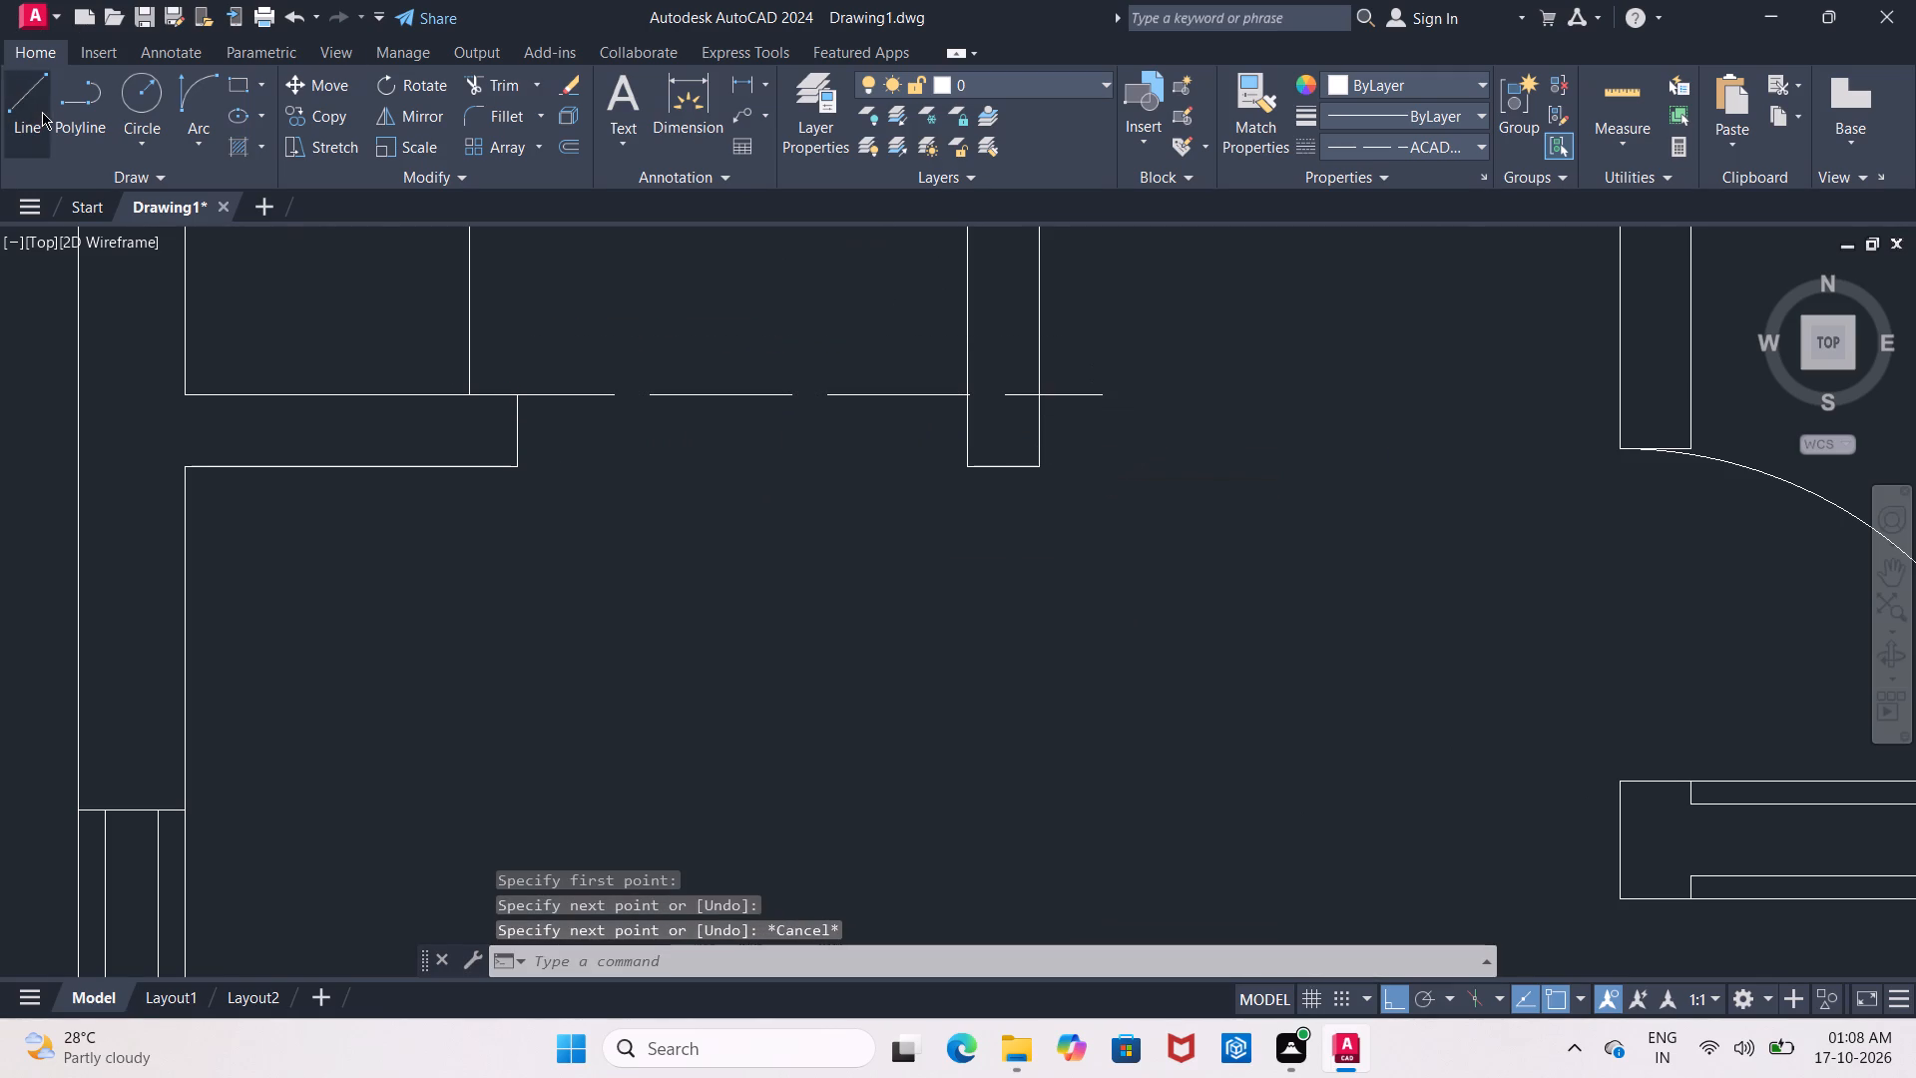
left_click(517, 462)
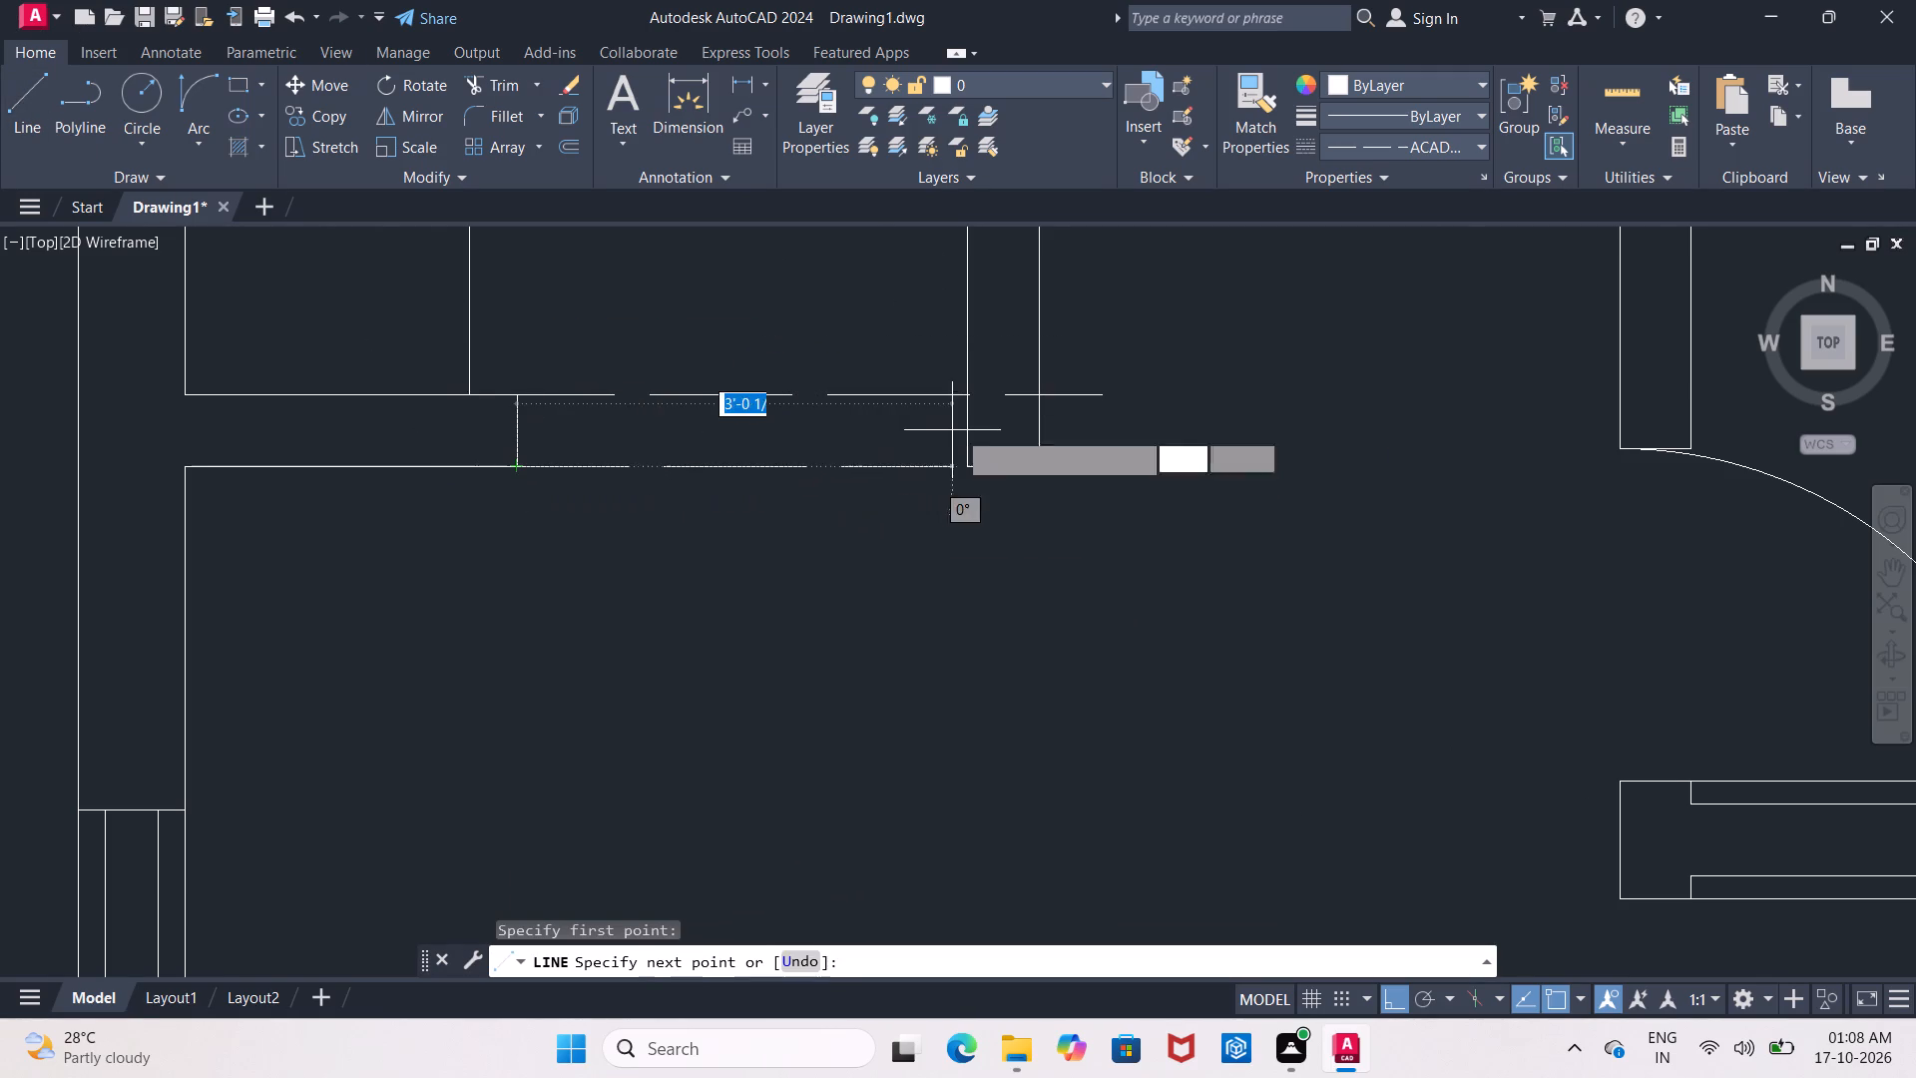
left_click(1089, 443)
key("Escape")
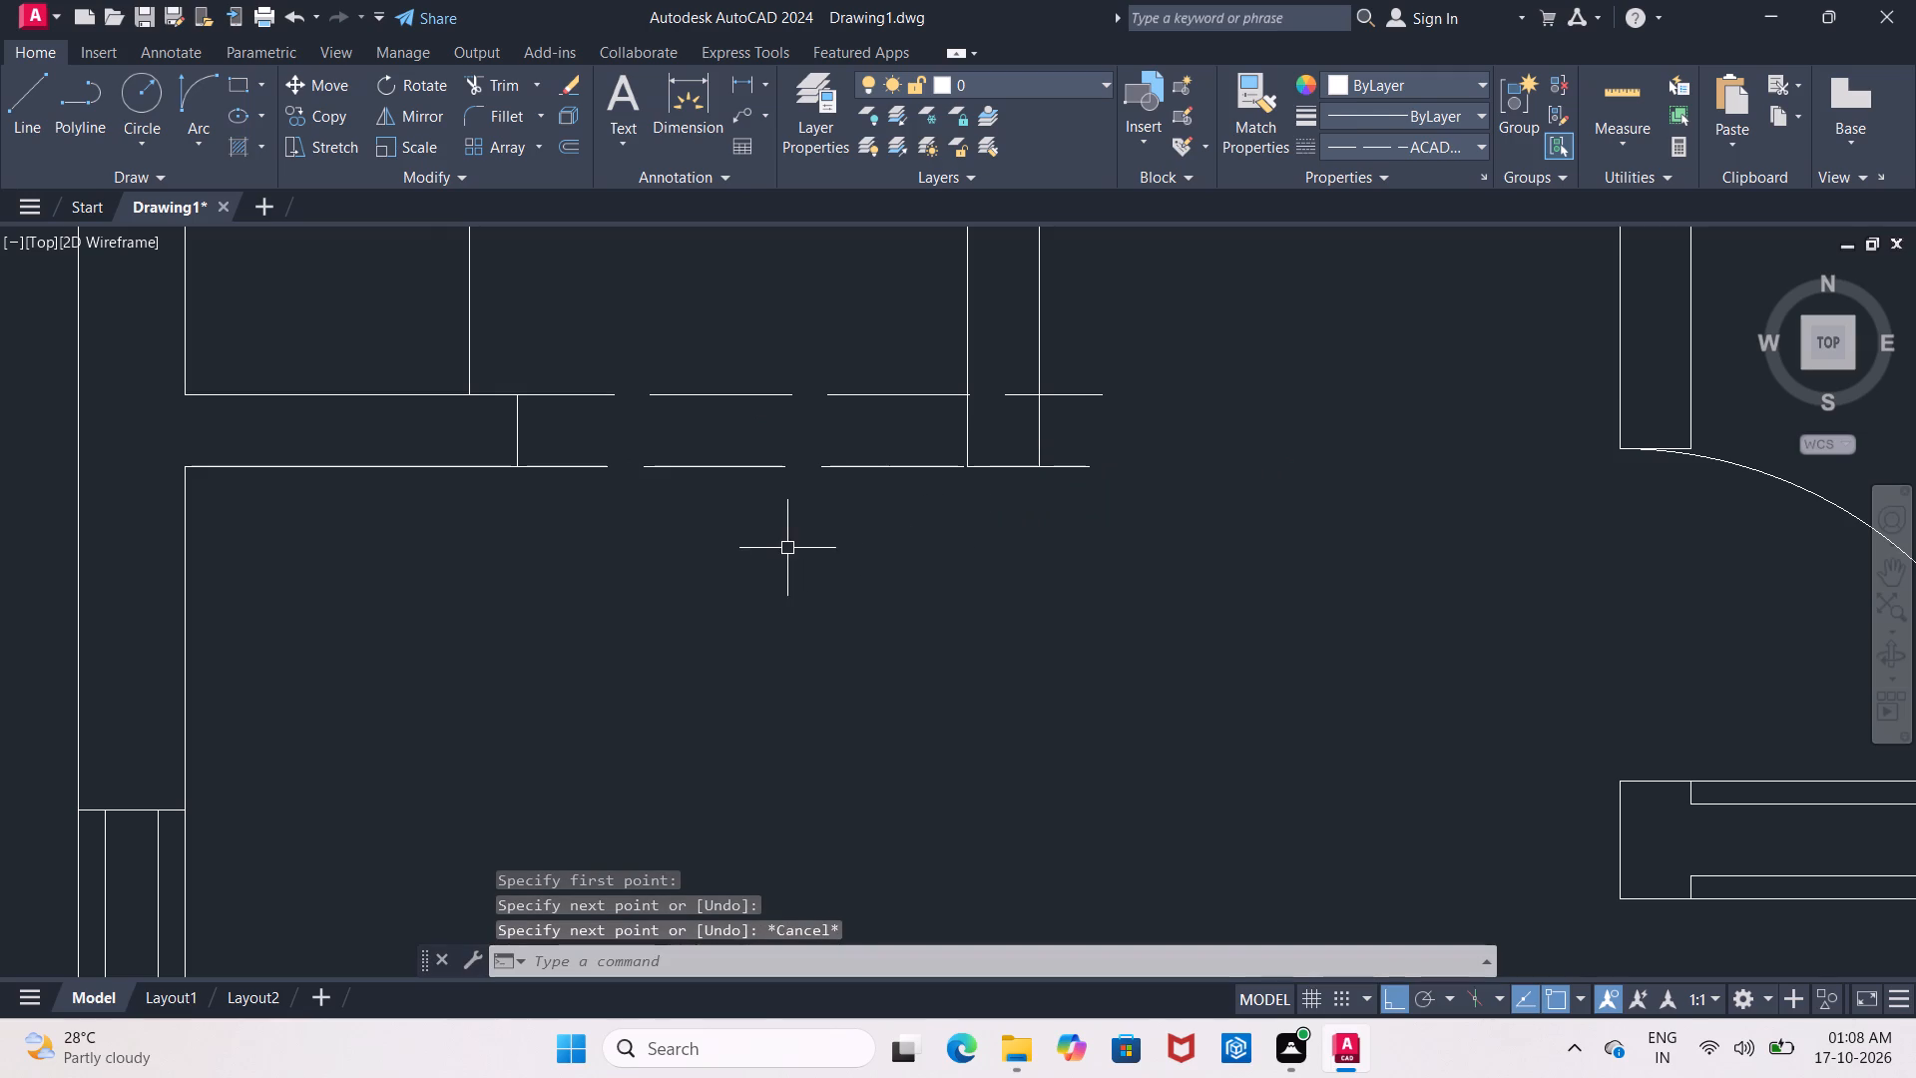
Trim the two dashed lines at the vertical wall and delete the leftover piece beyond it.
type("tr")
key("Return")
key("Return")
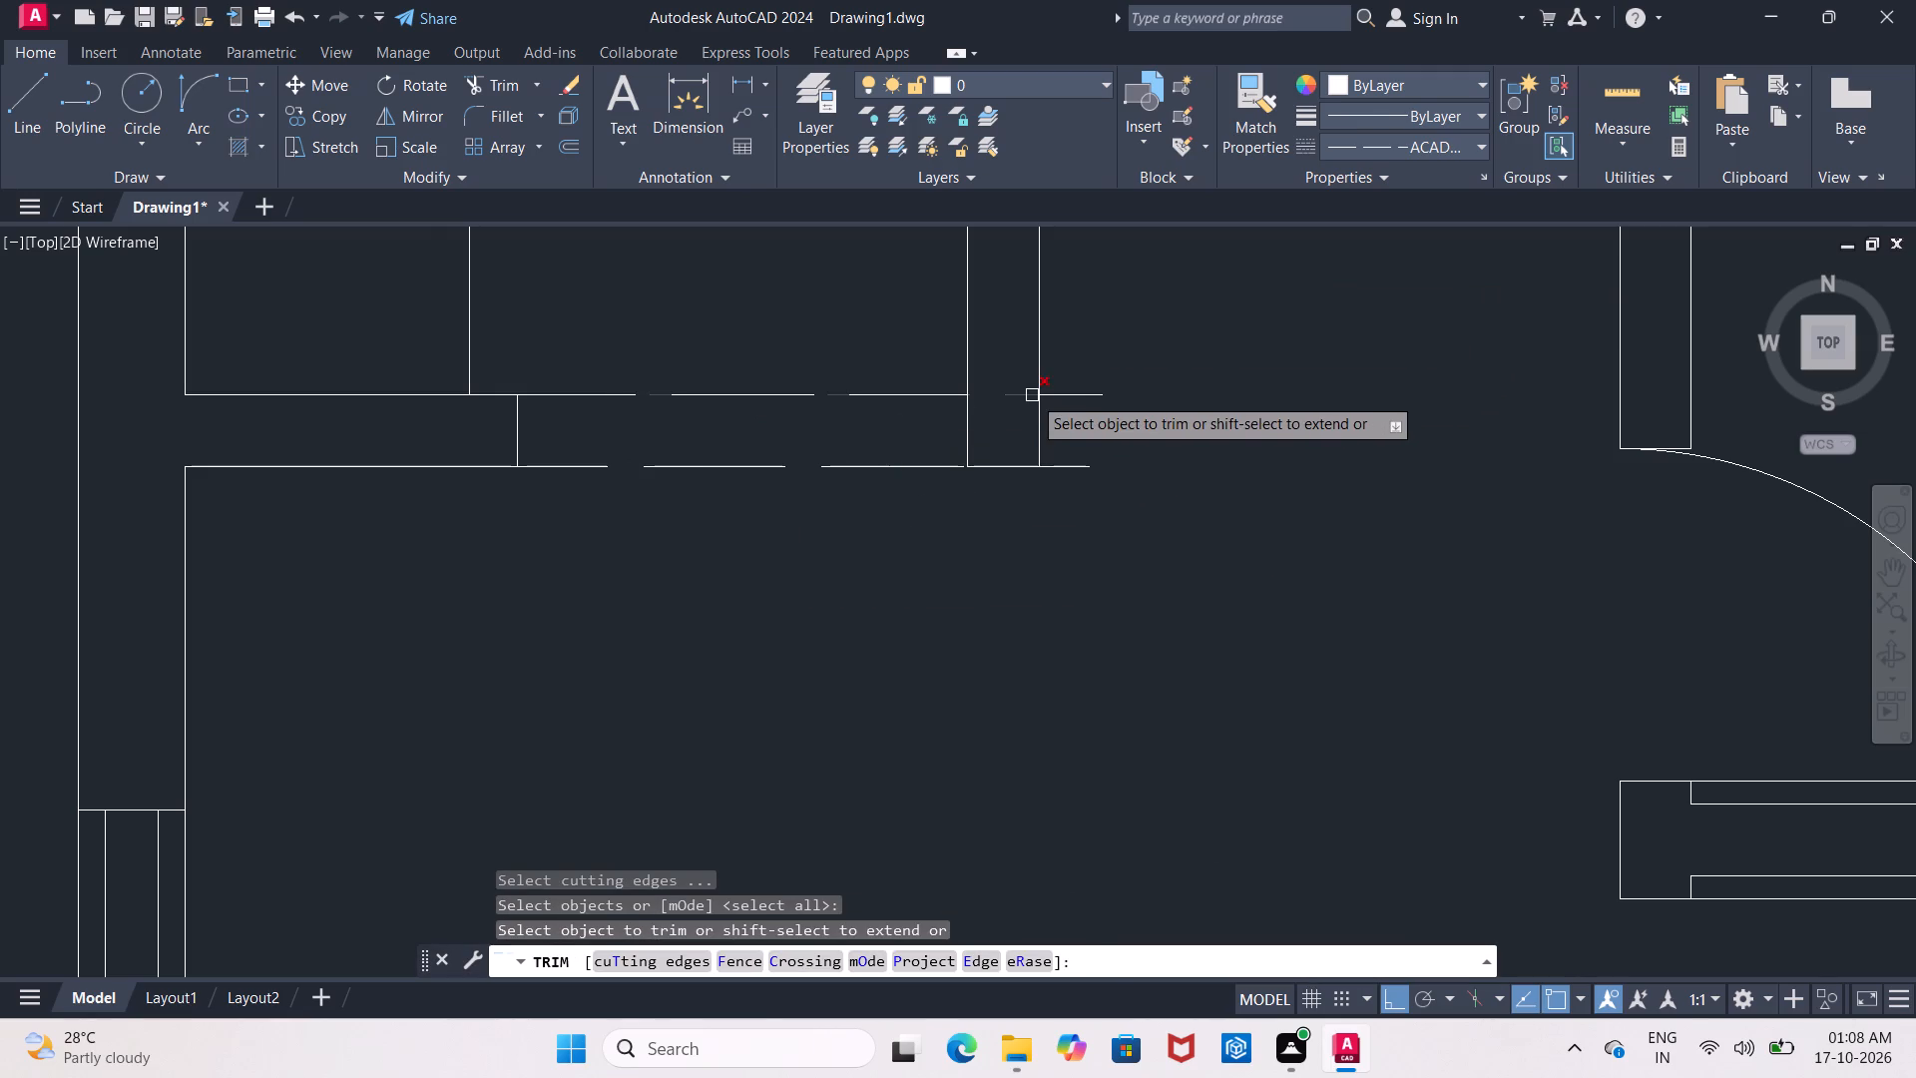
left_click(1031, 395)
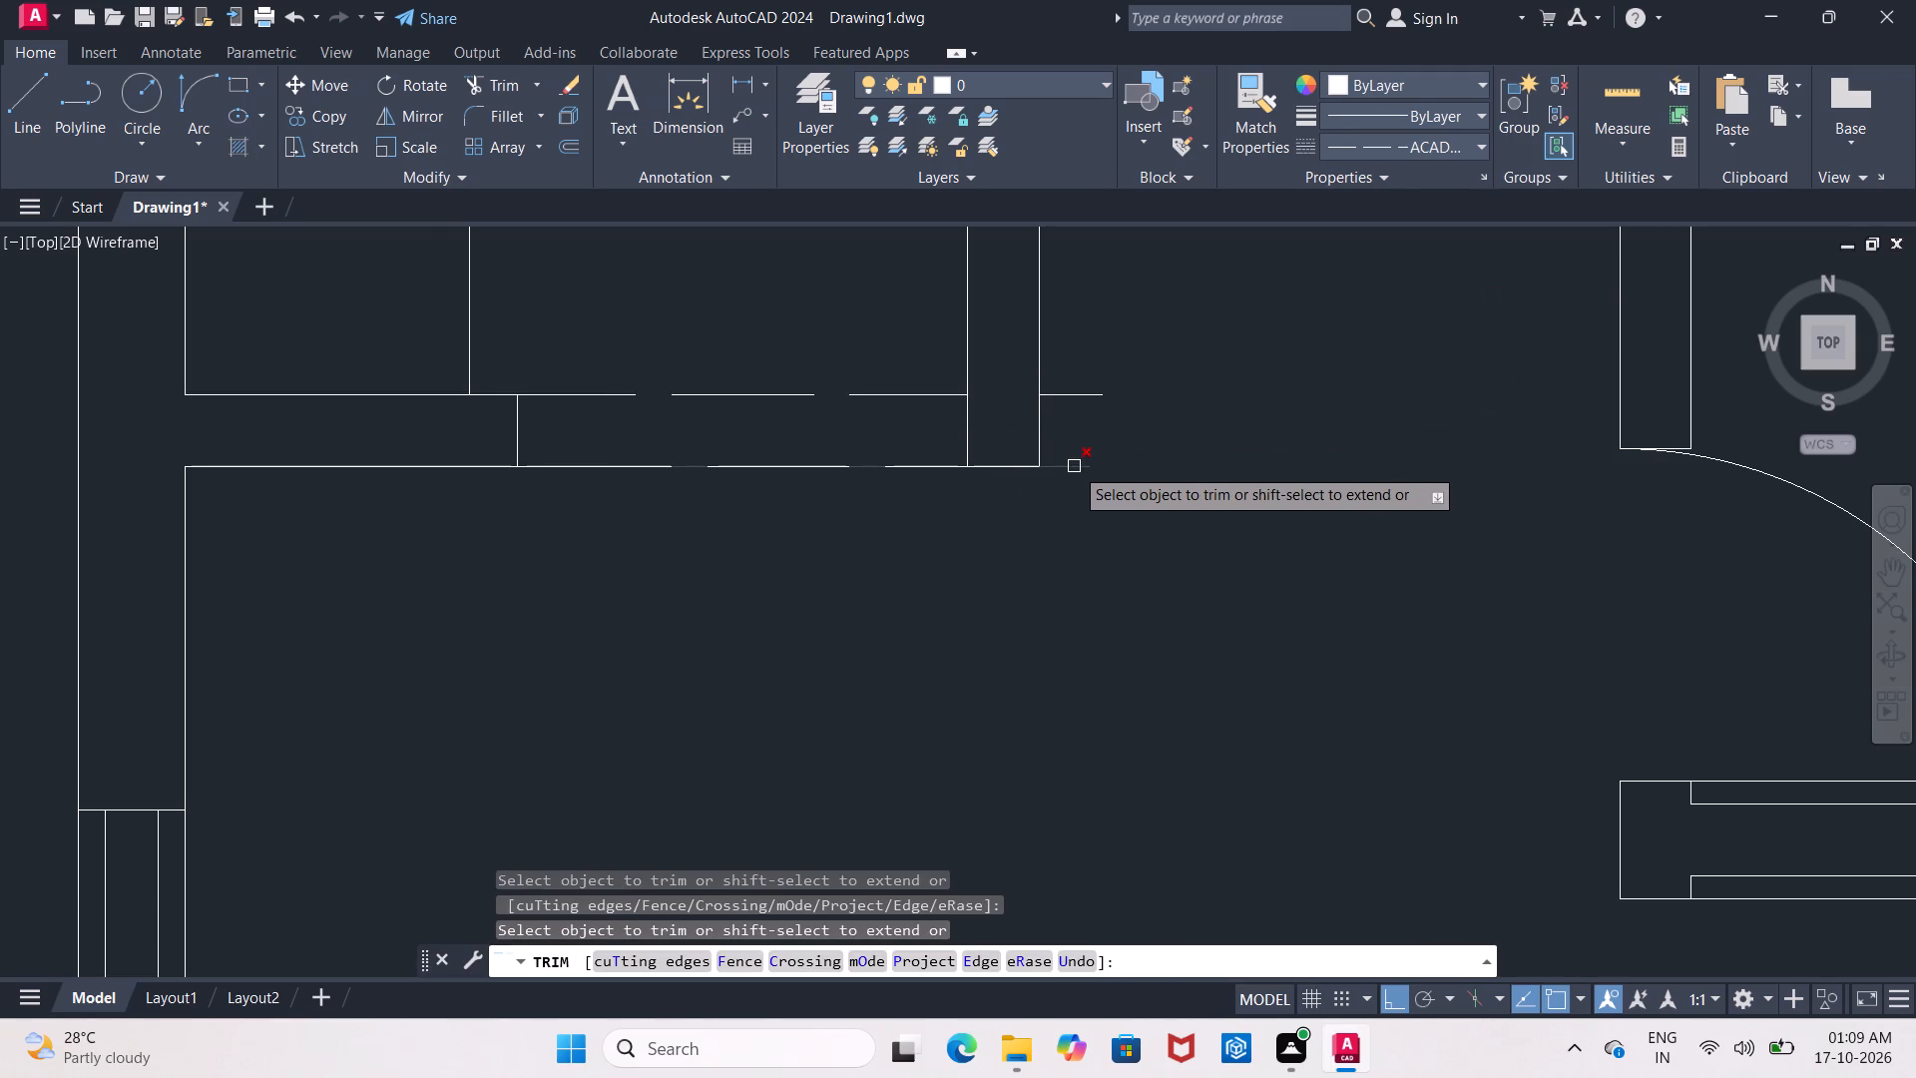
left_click(1074, 466)
double_click(1077, 398)
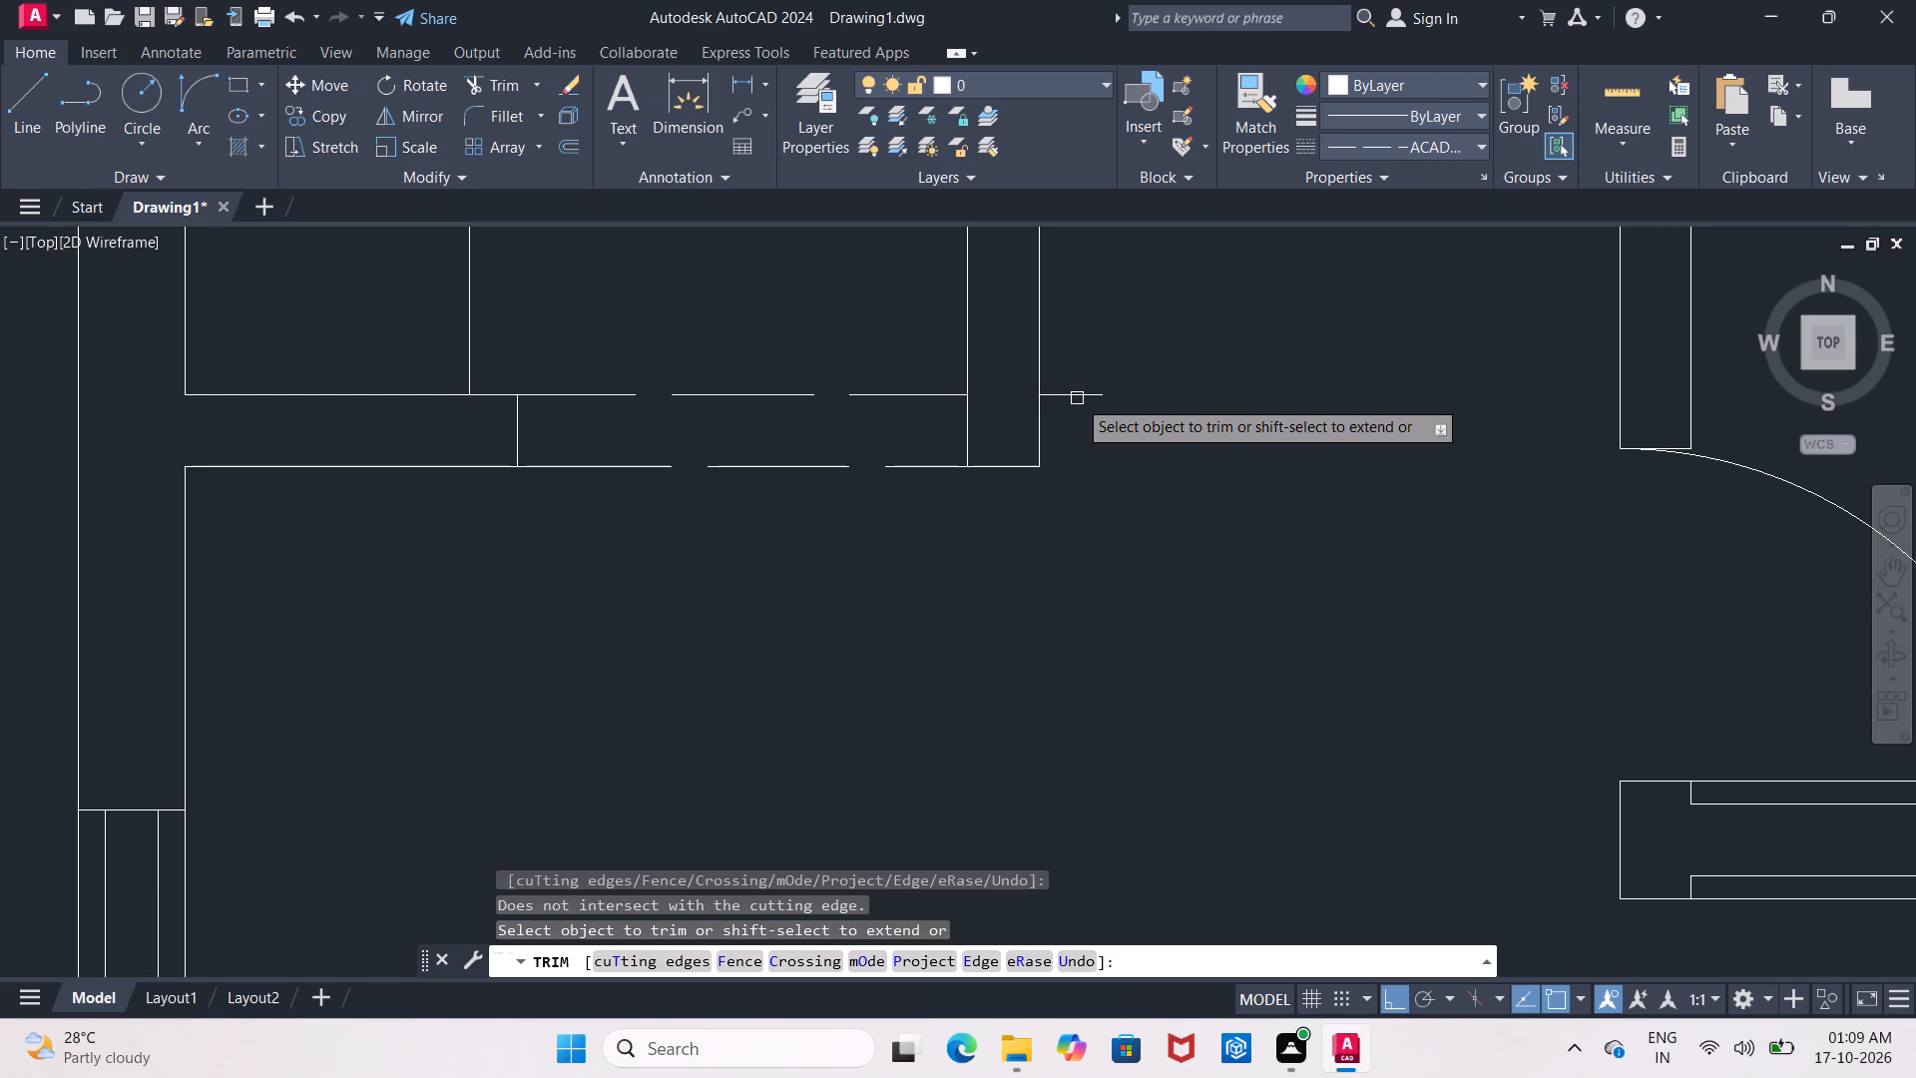
key("Escape")
left_click(1077, 398)
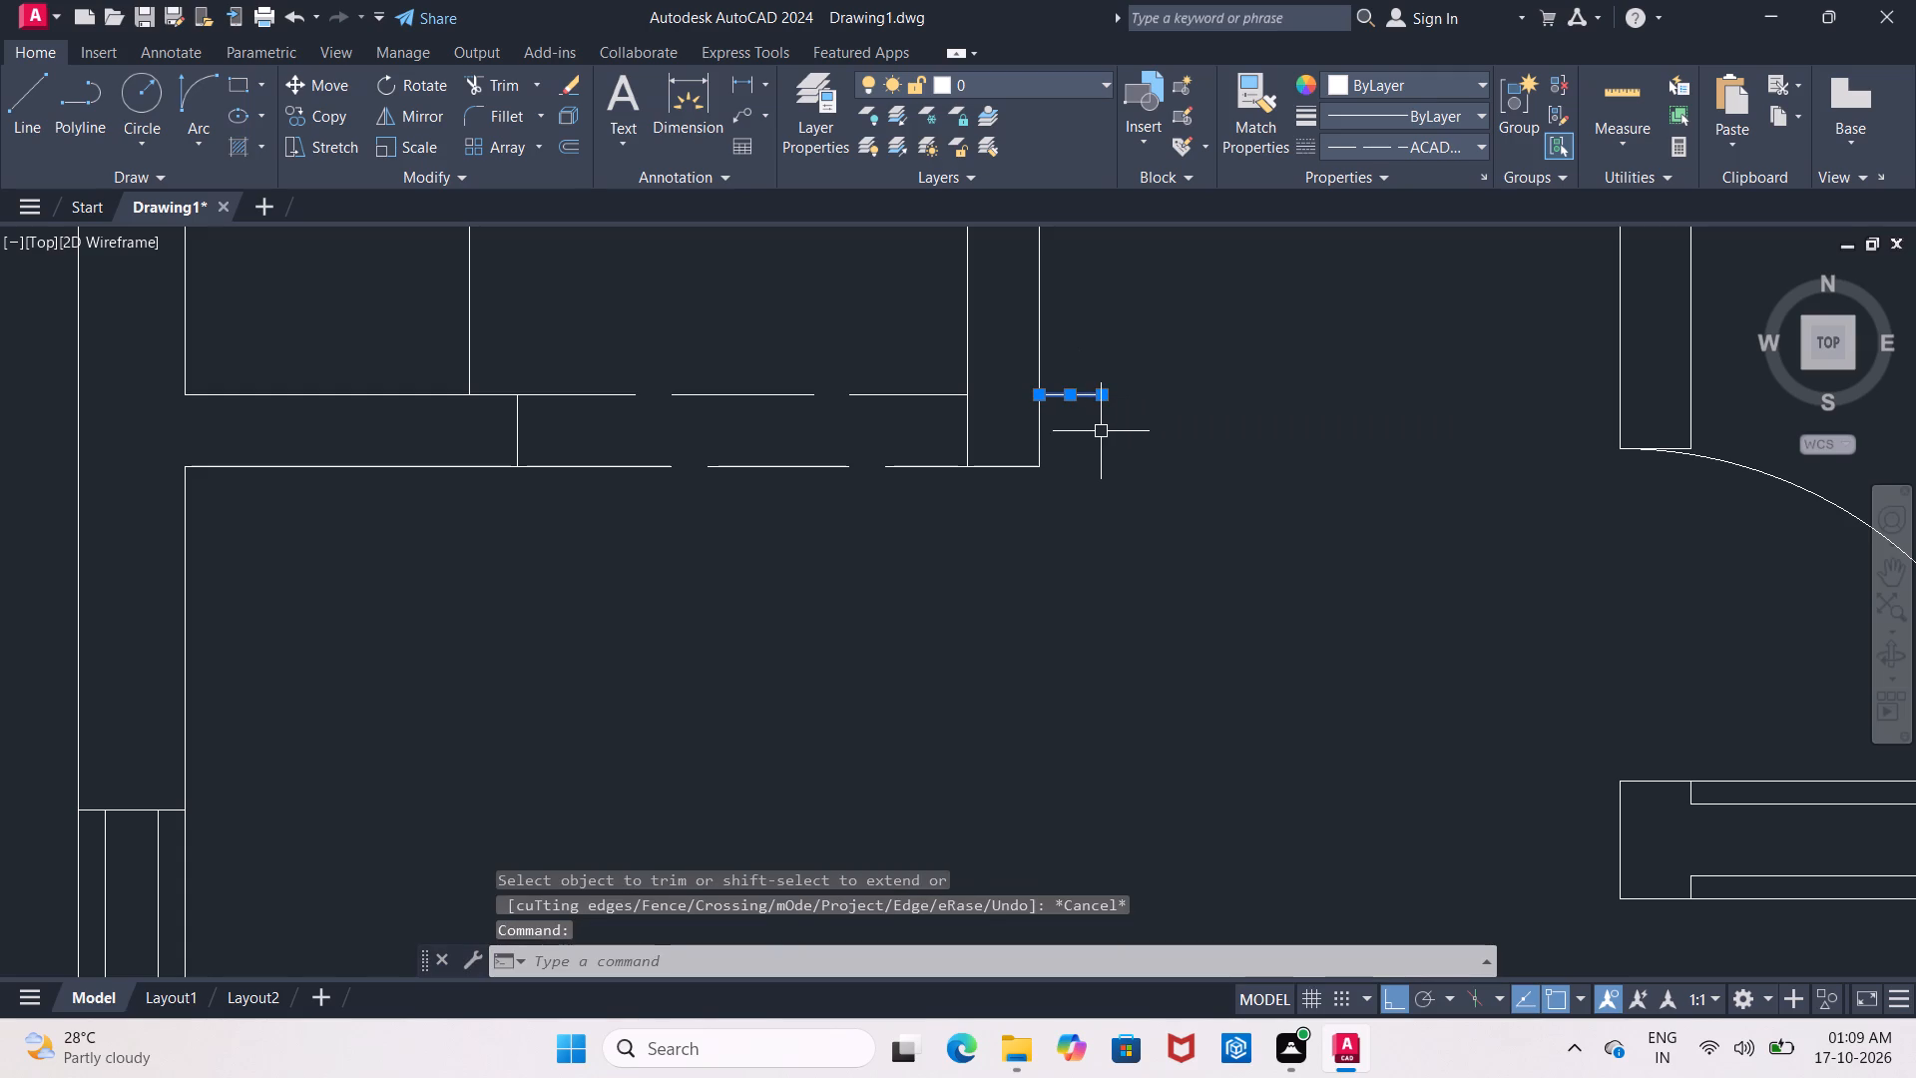
key("Delete")
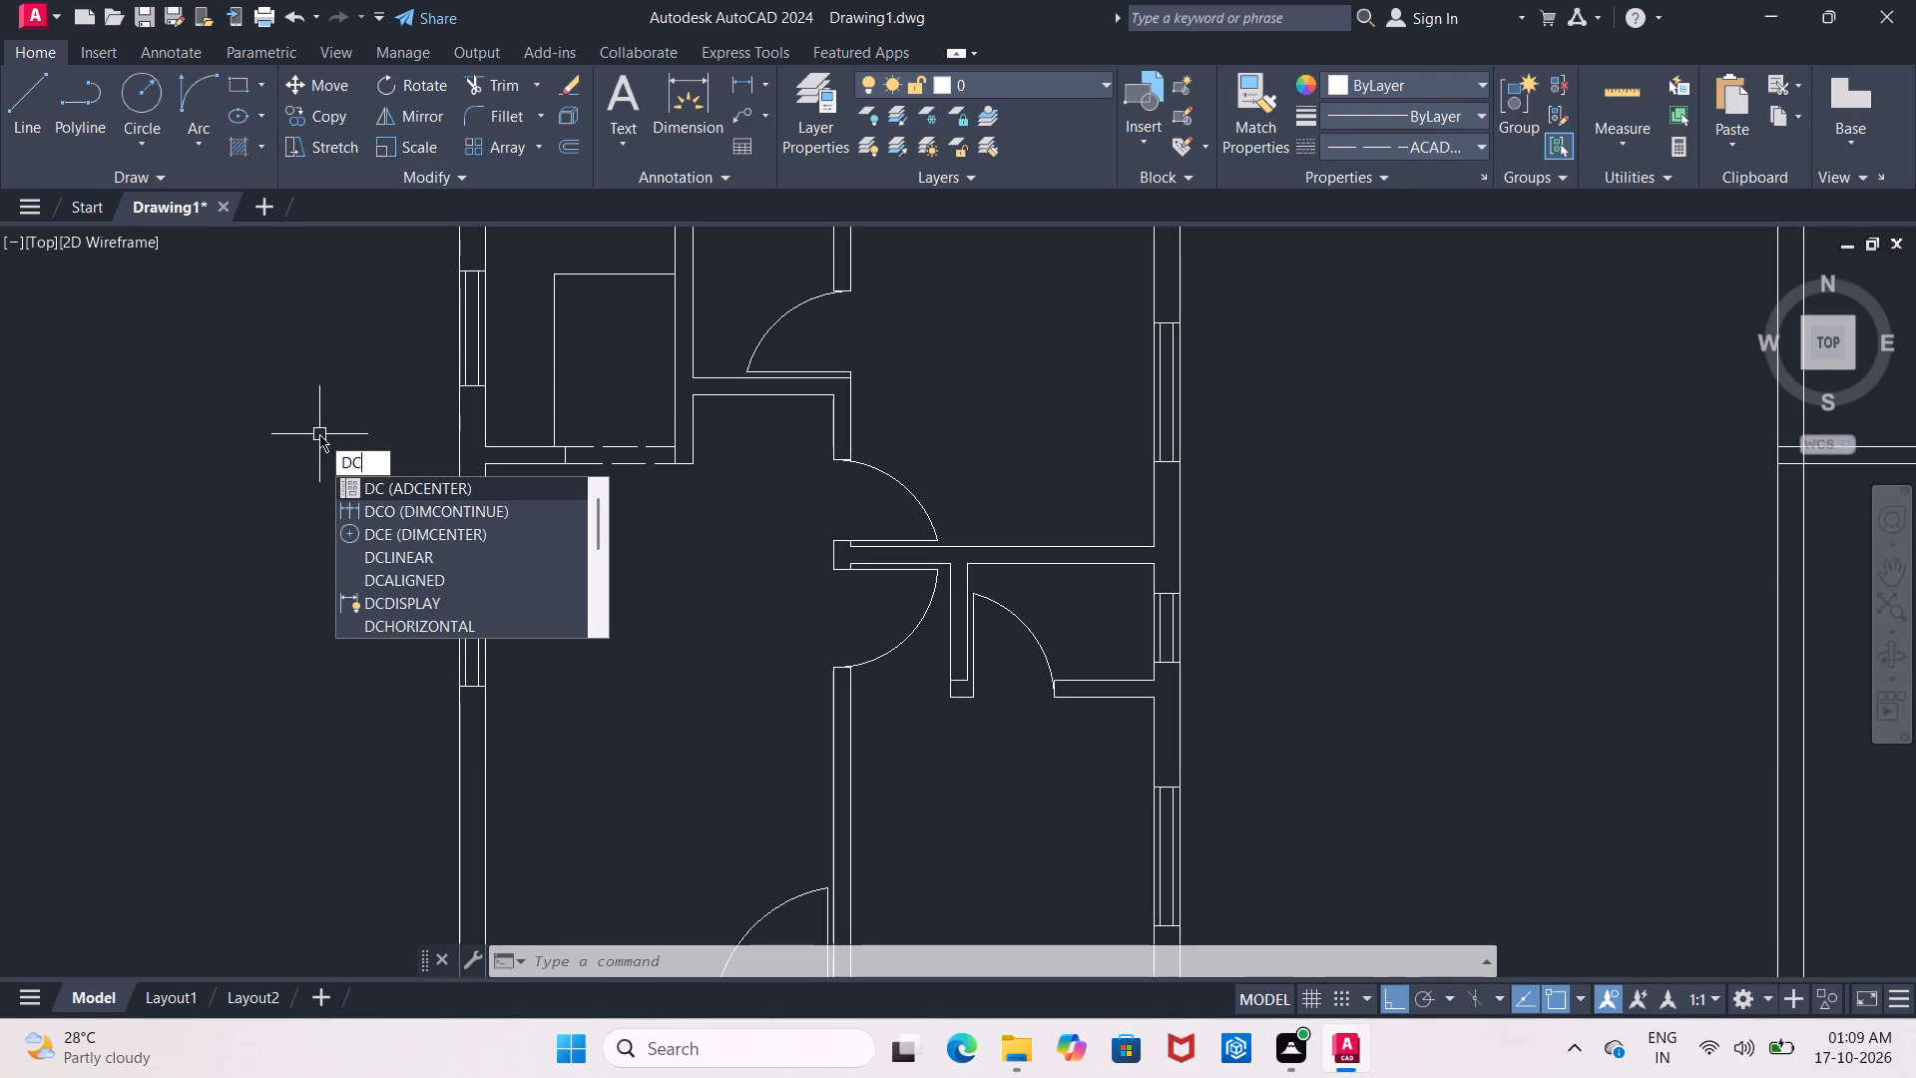
Insert the Bed - Queen block from DesignCenter's Home - Space Planner drawing into the empty space left of the floor plan.
key("Return")
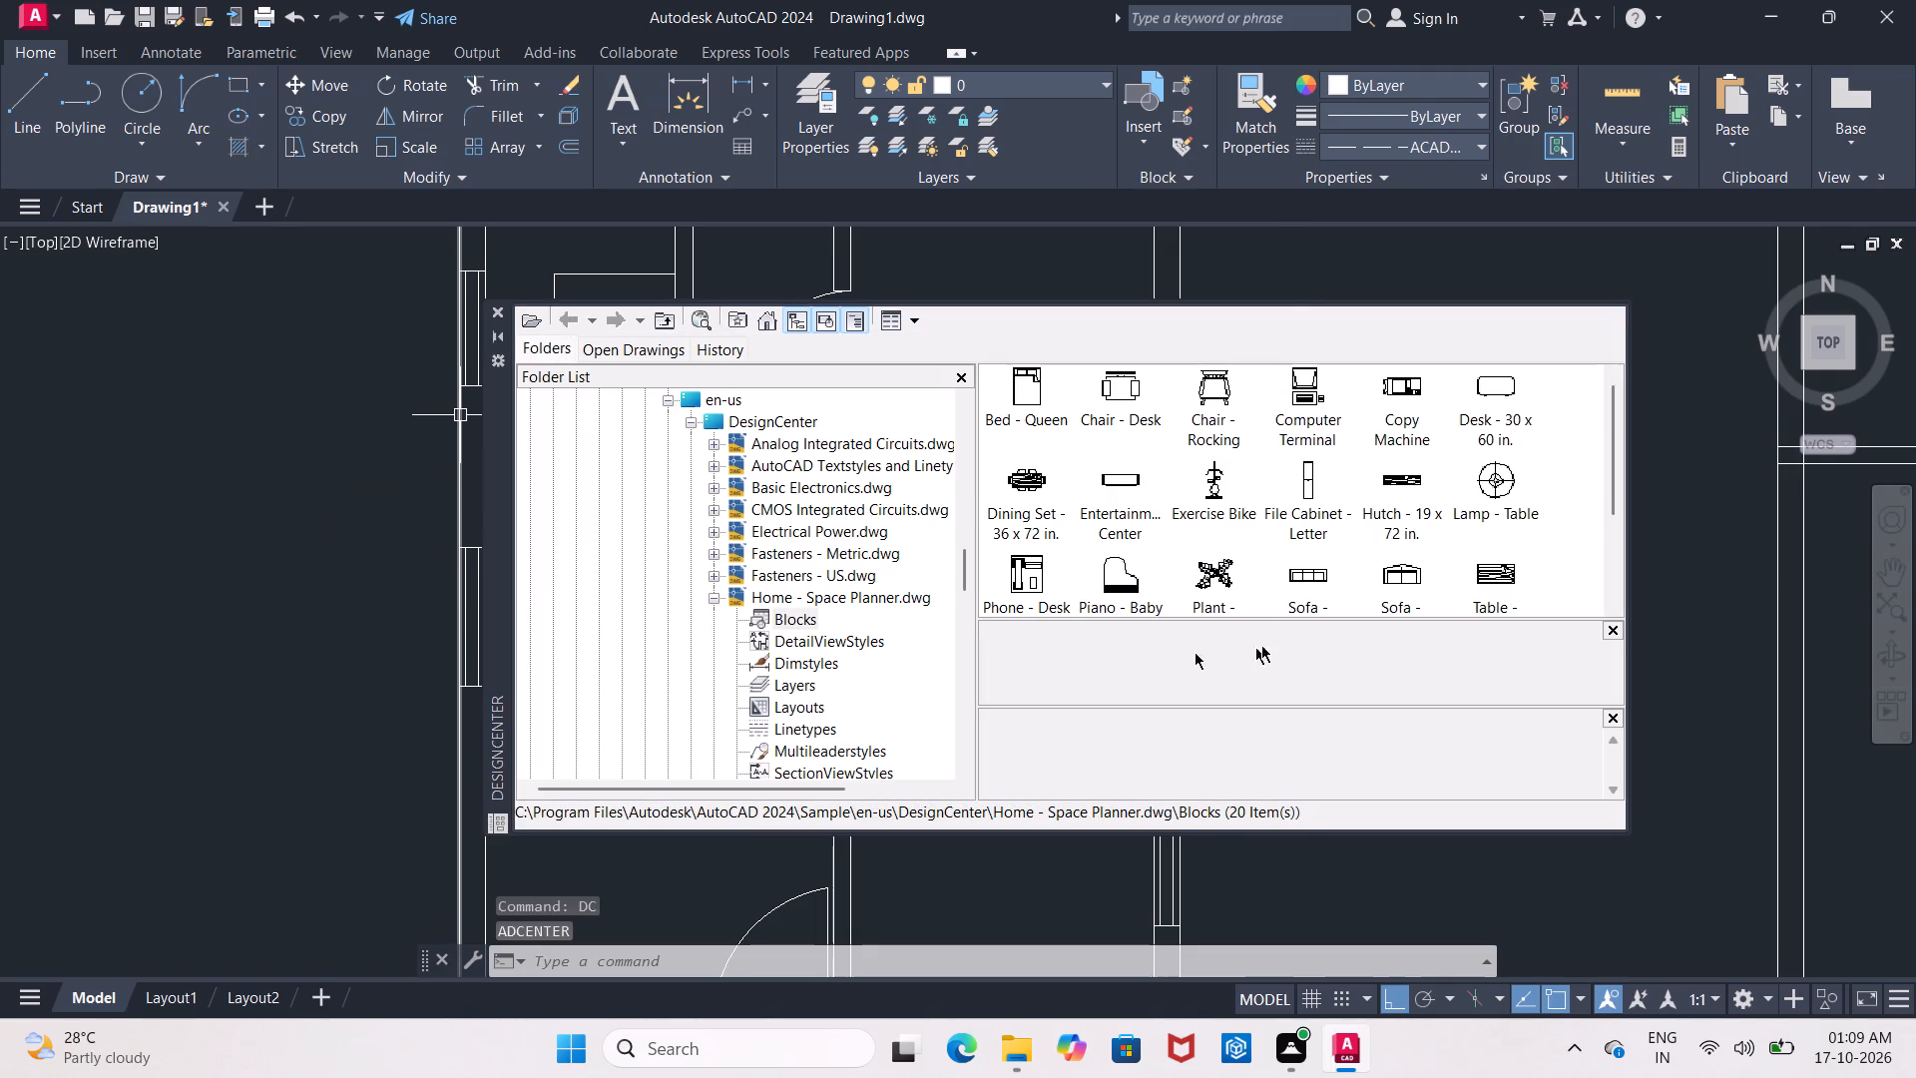
left_click_drag(1031, 392, 23, 591)
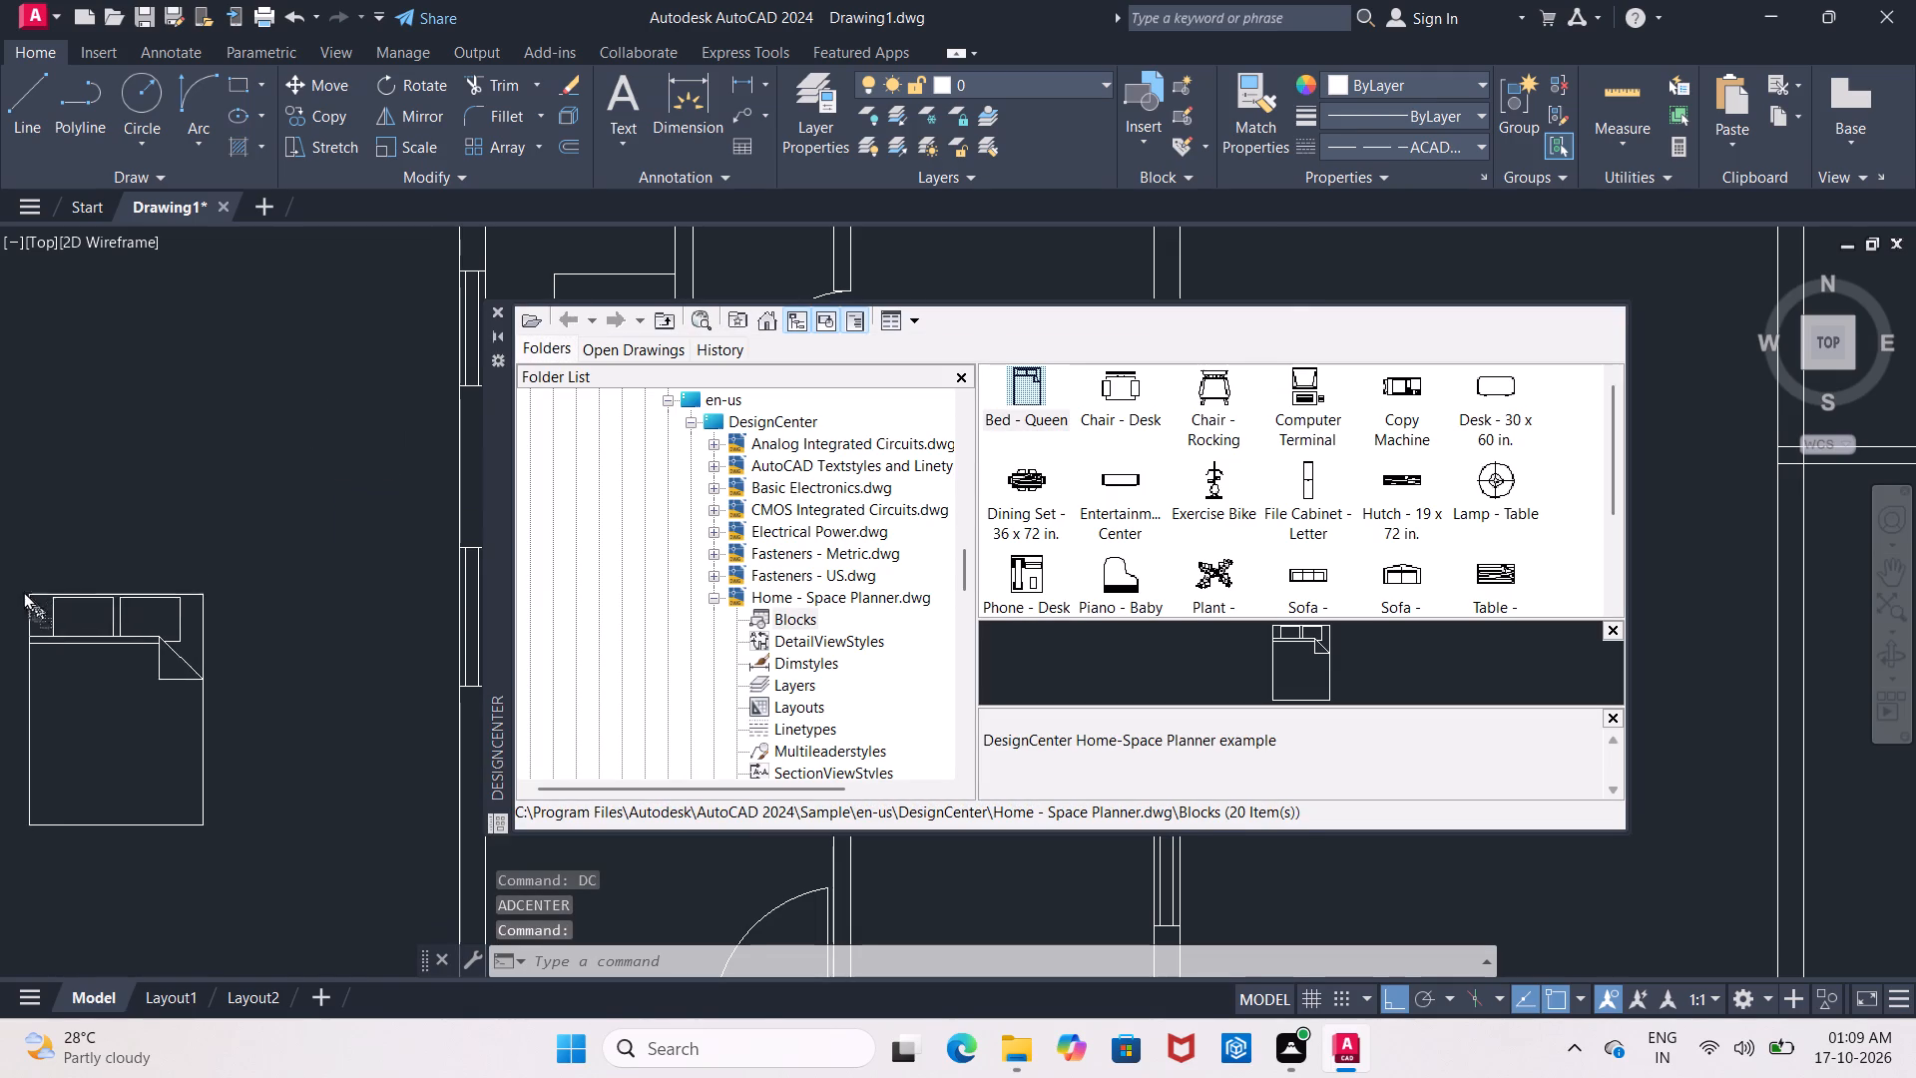
left_click_drag(23, 591, 0, 566)
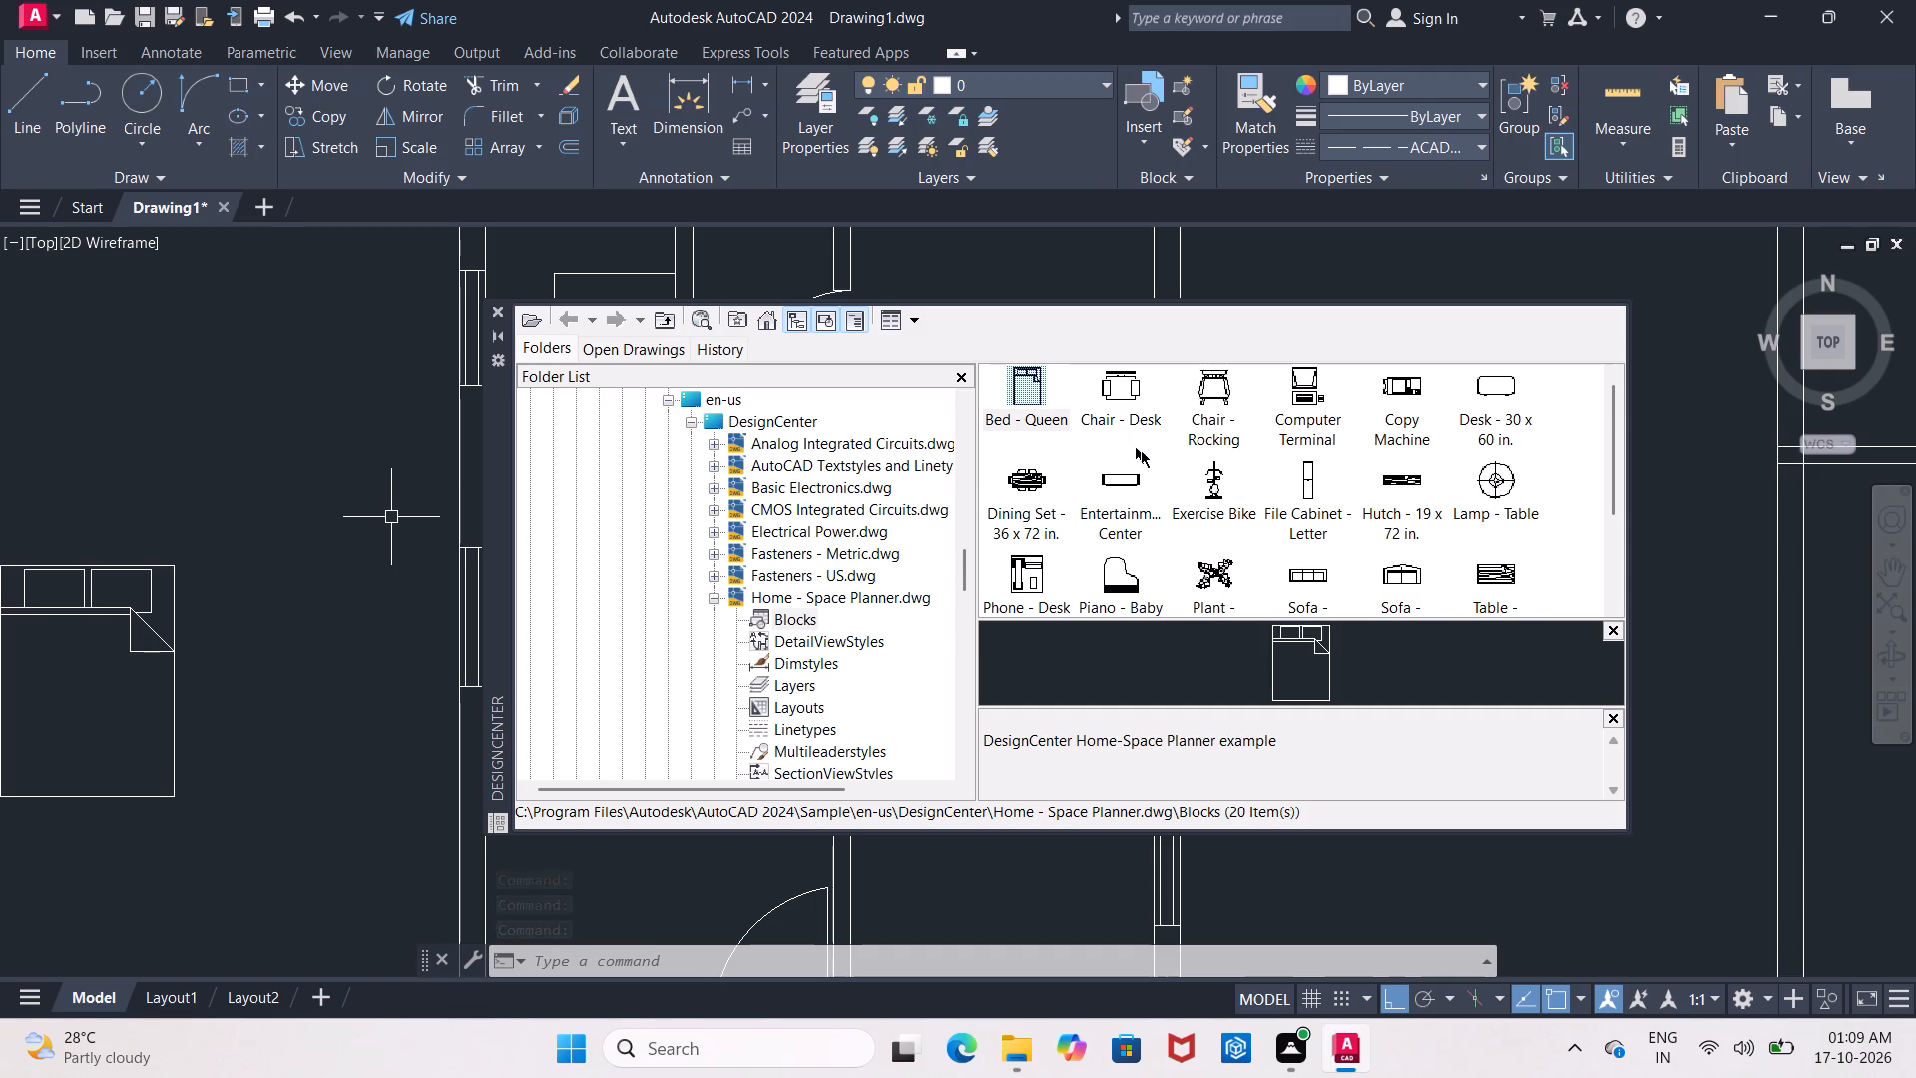
Look through the Home - Space Planner blocks for other furniture, previewing Entertainment Center, and close DesignCenter.
scroll(1392, 477, "down", 1)
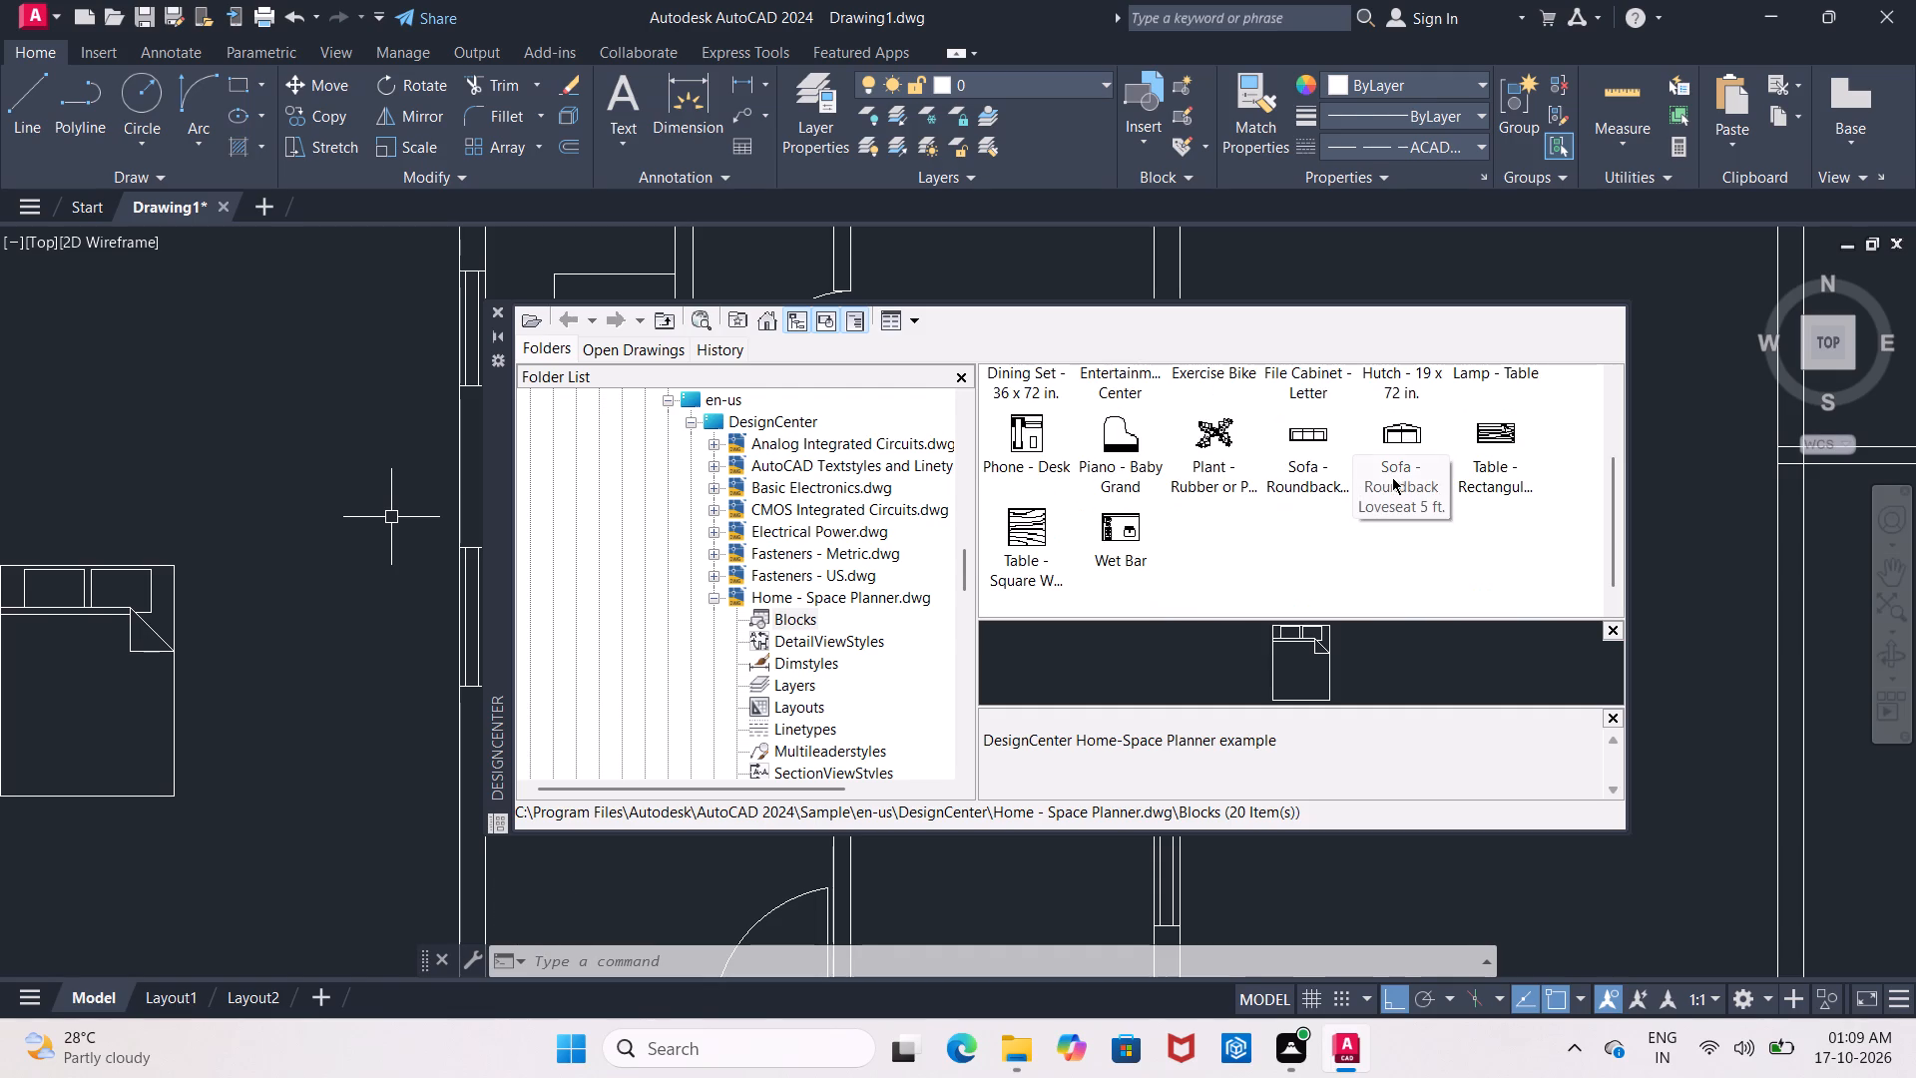
scroll(1370, 565, "up", 2)
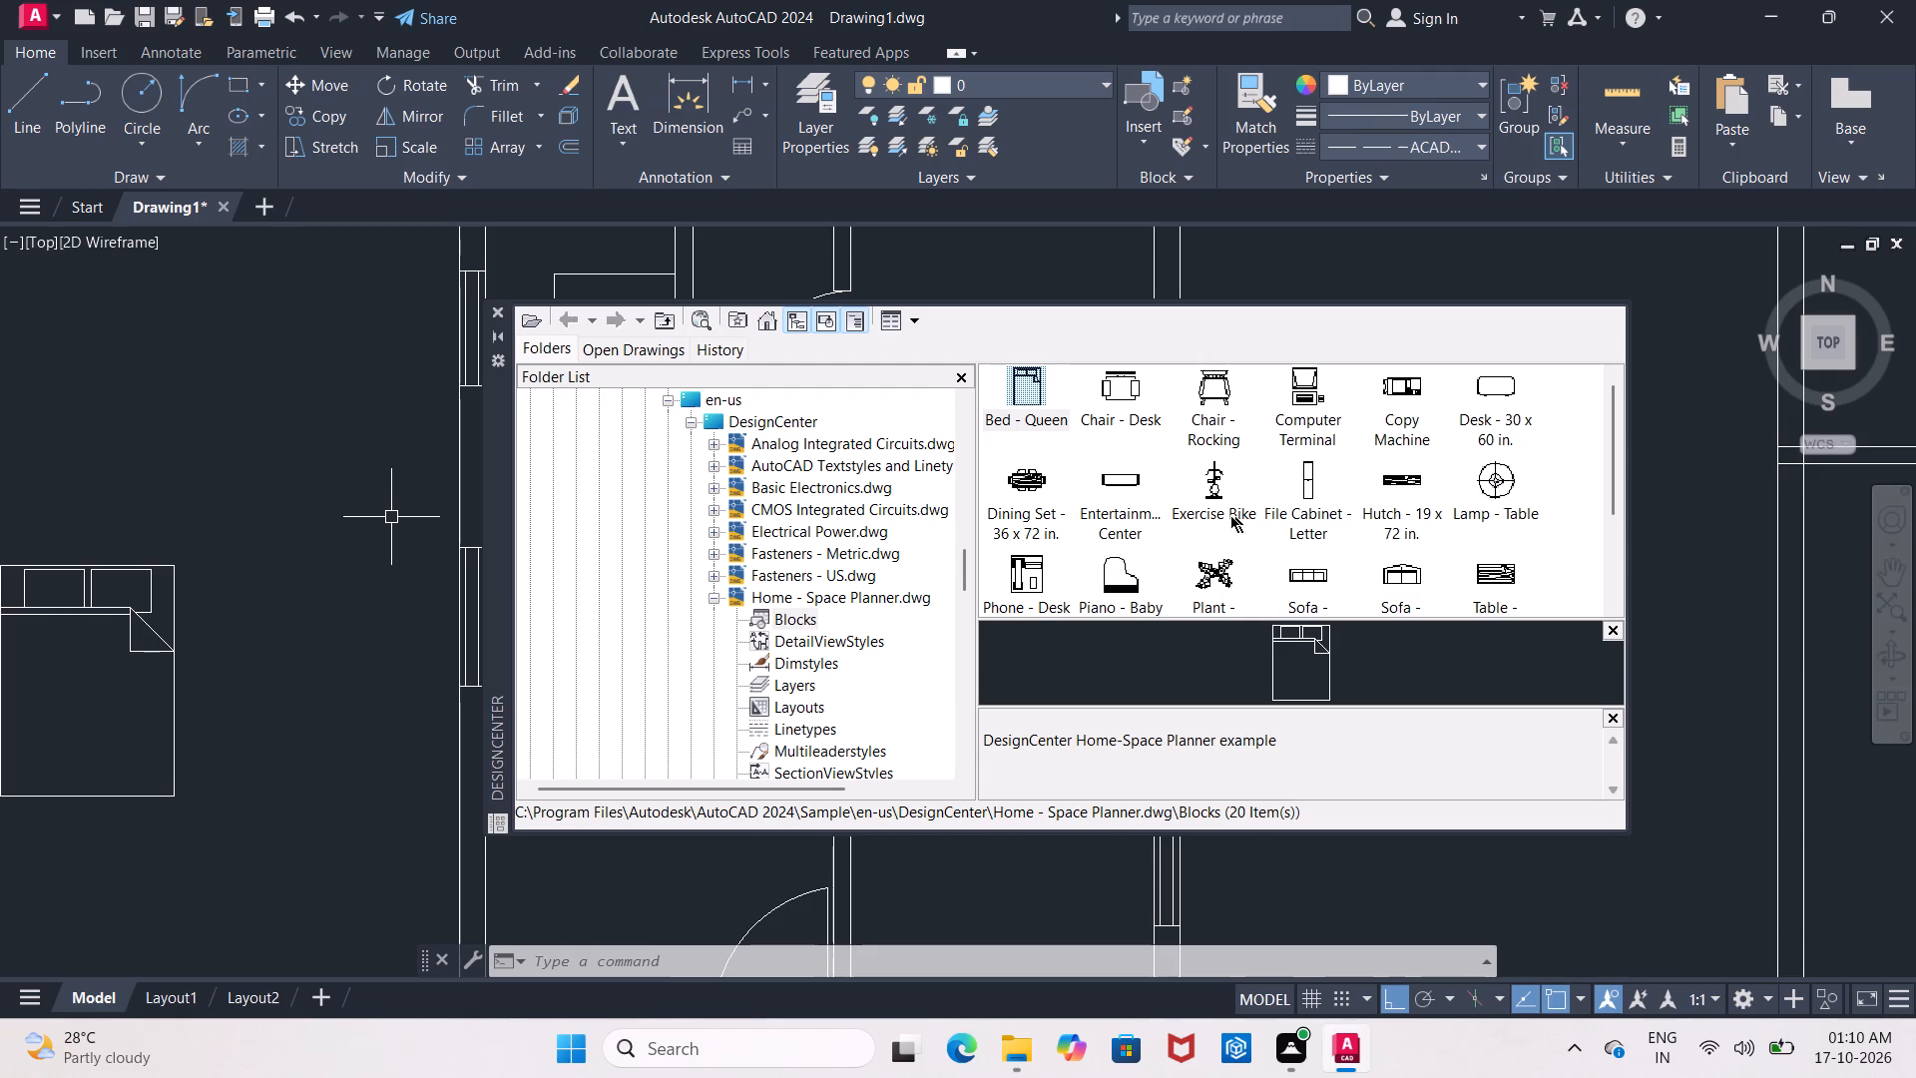
left_click(1122, 477)
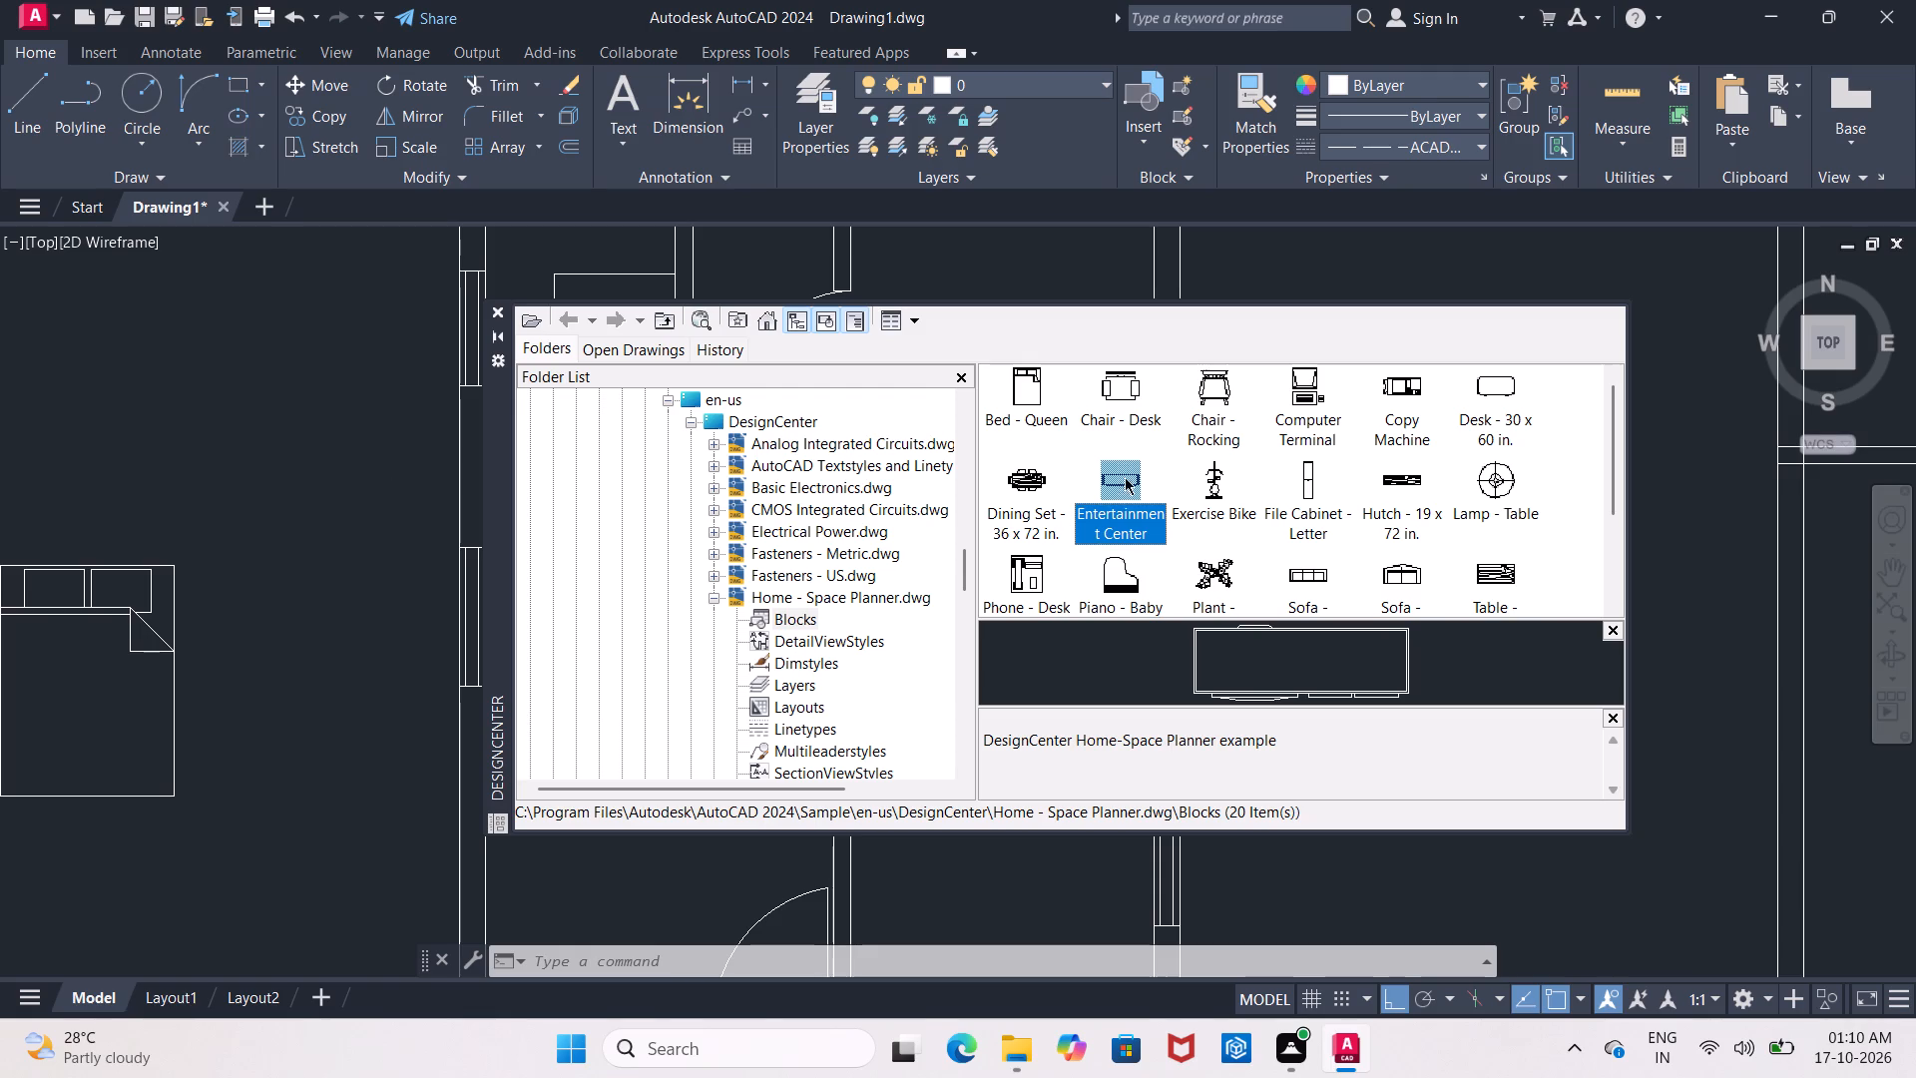
scroll(1382, 503, "down", 1)
scroll(1382, 503, "up", 1)
scroll(1231, 407, "down", 1)
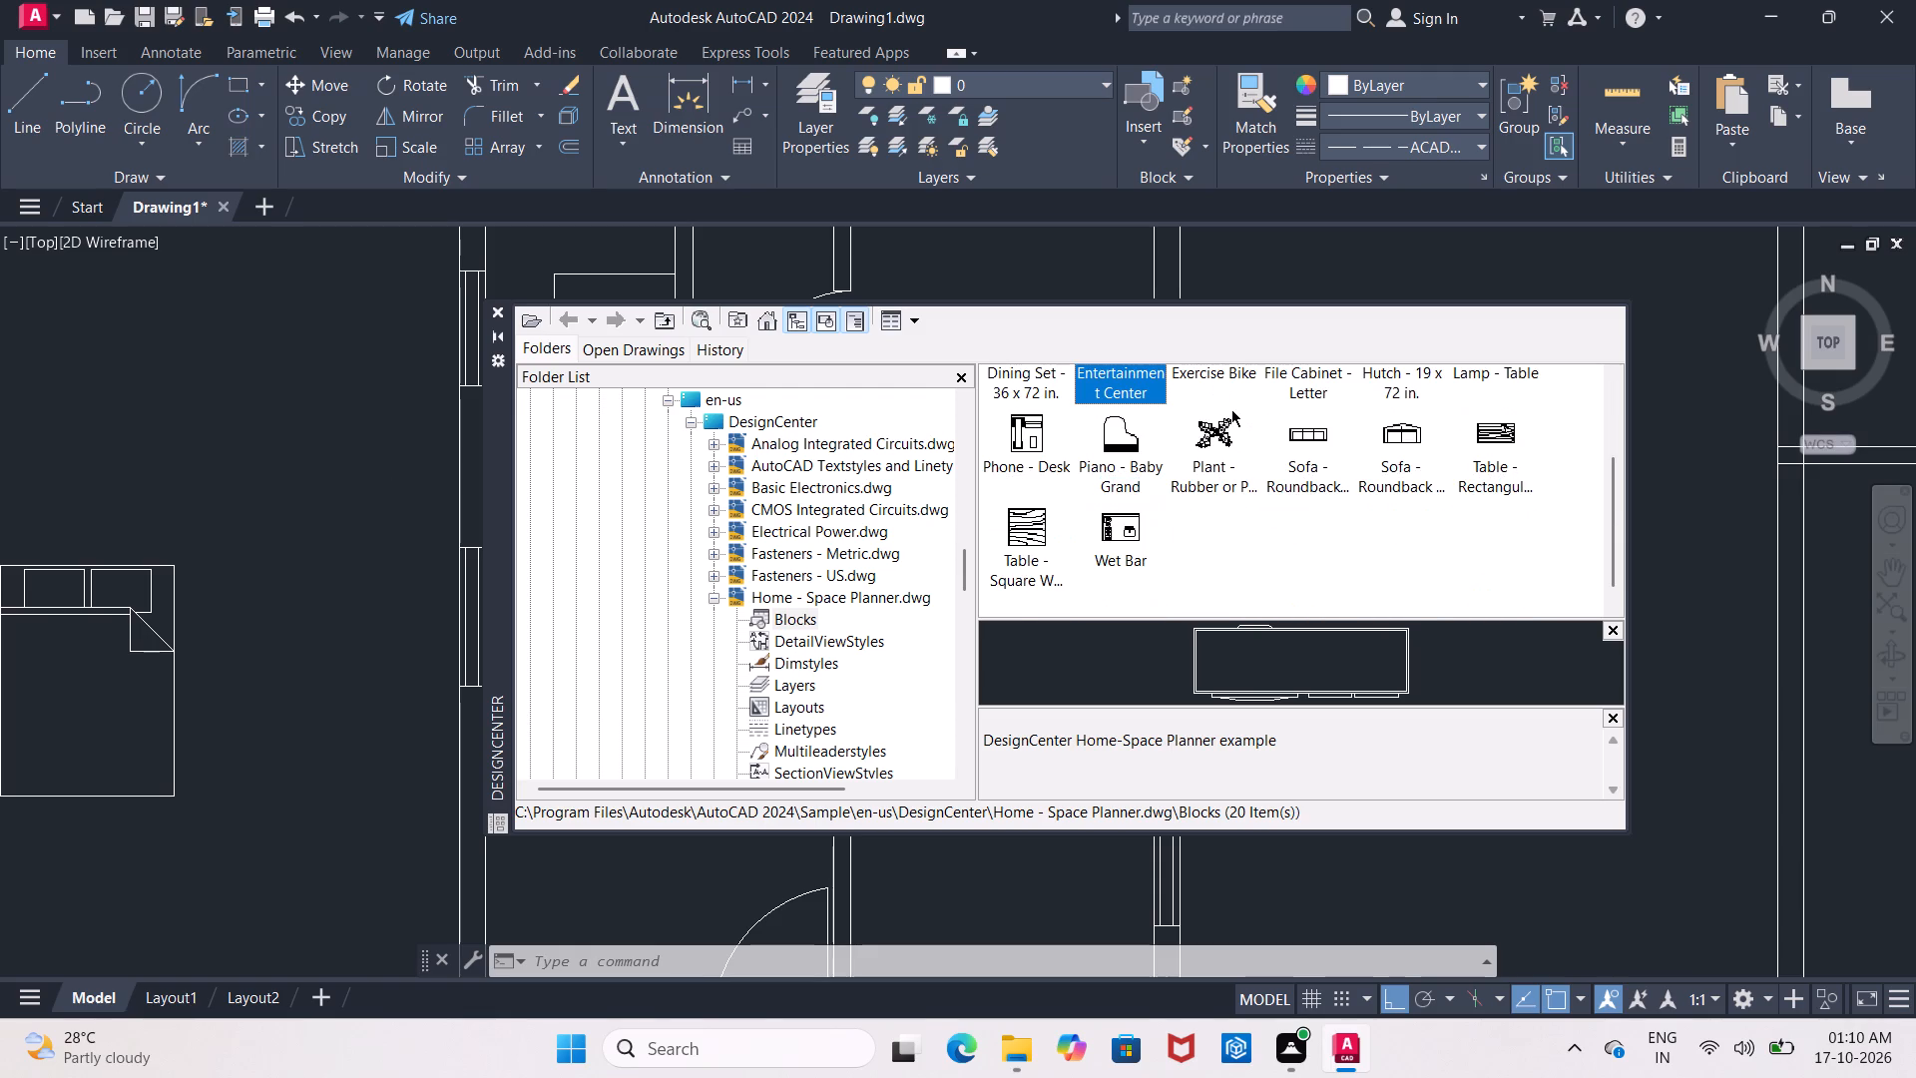
scroll(1231, 409, "up", 1)
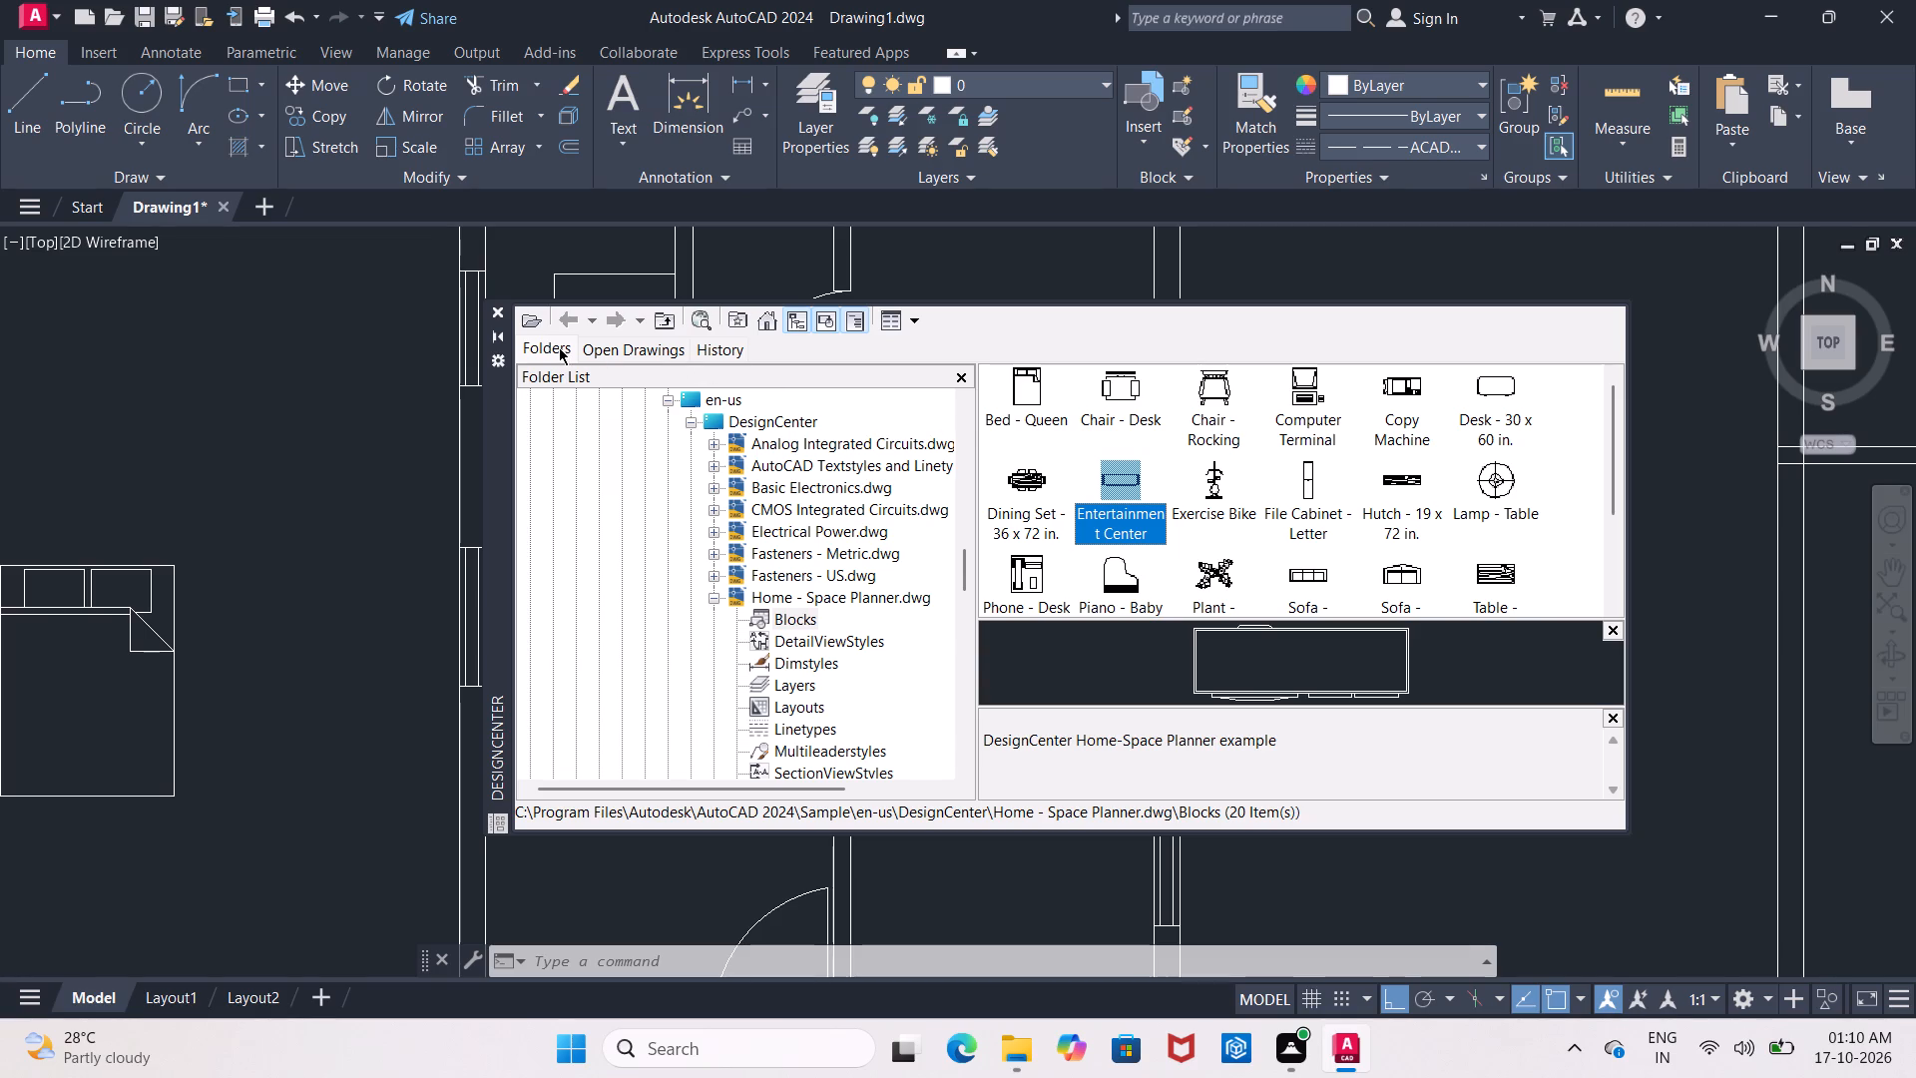
left_click(497, 313)
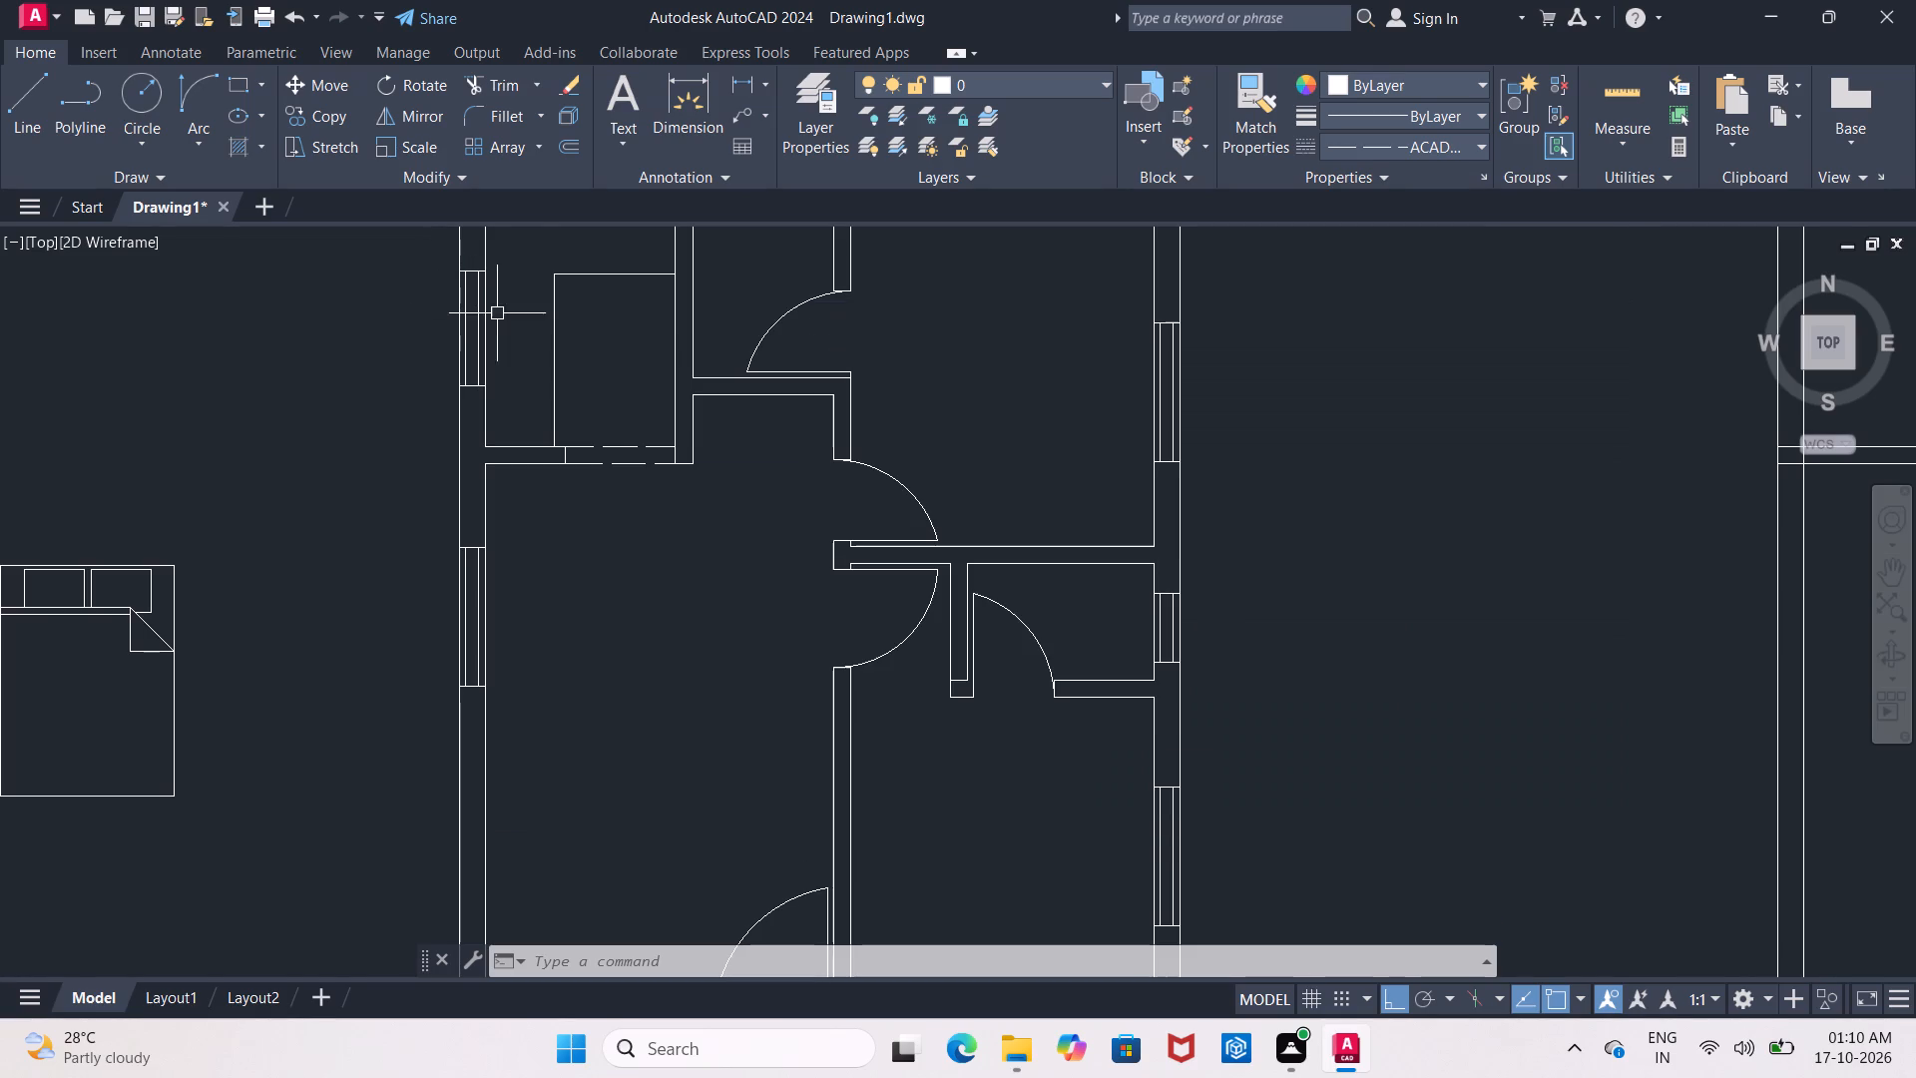
Open DesignCenter, check the Home - Space Planner blocks and House Designer drawing, and bring up the Kitchens drawing's blocks.
scroll(500, 249, "down", 1)
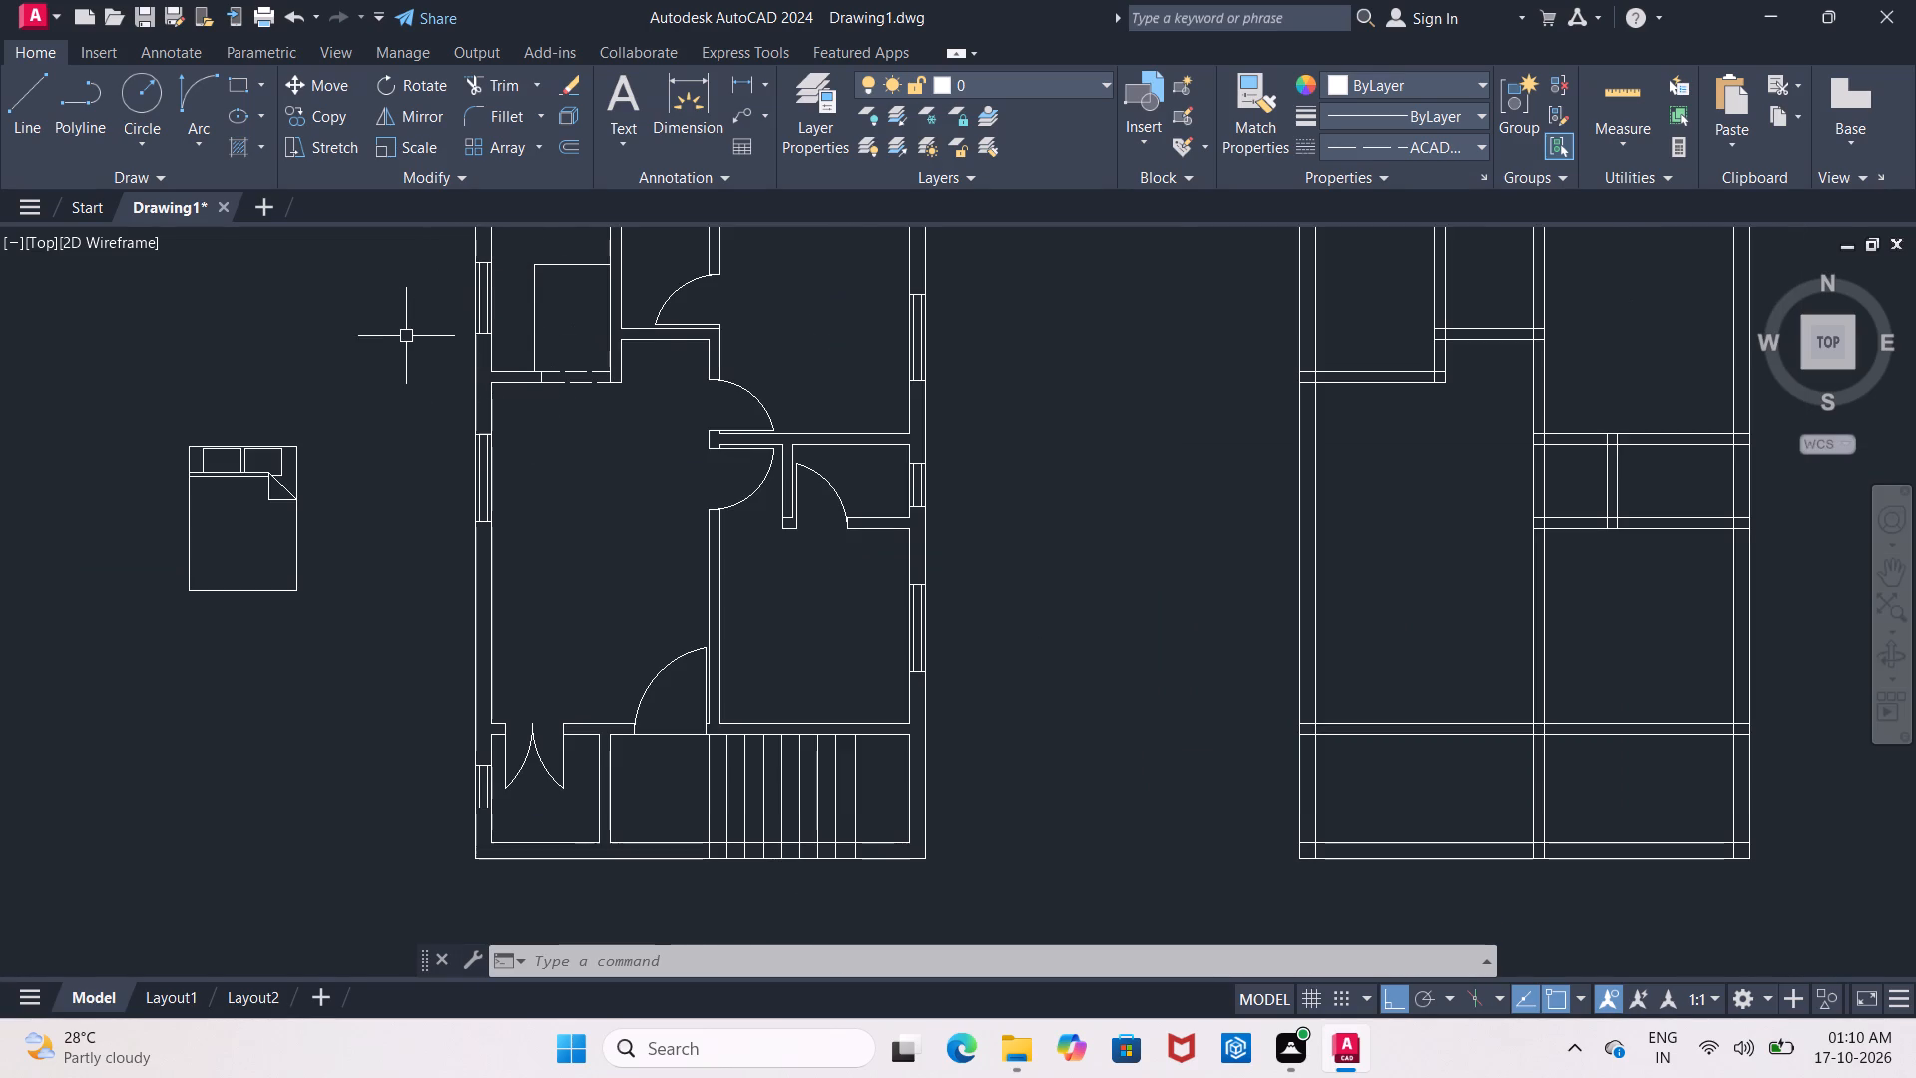
type("dc")
key("Return")
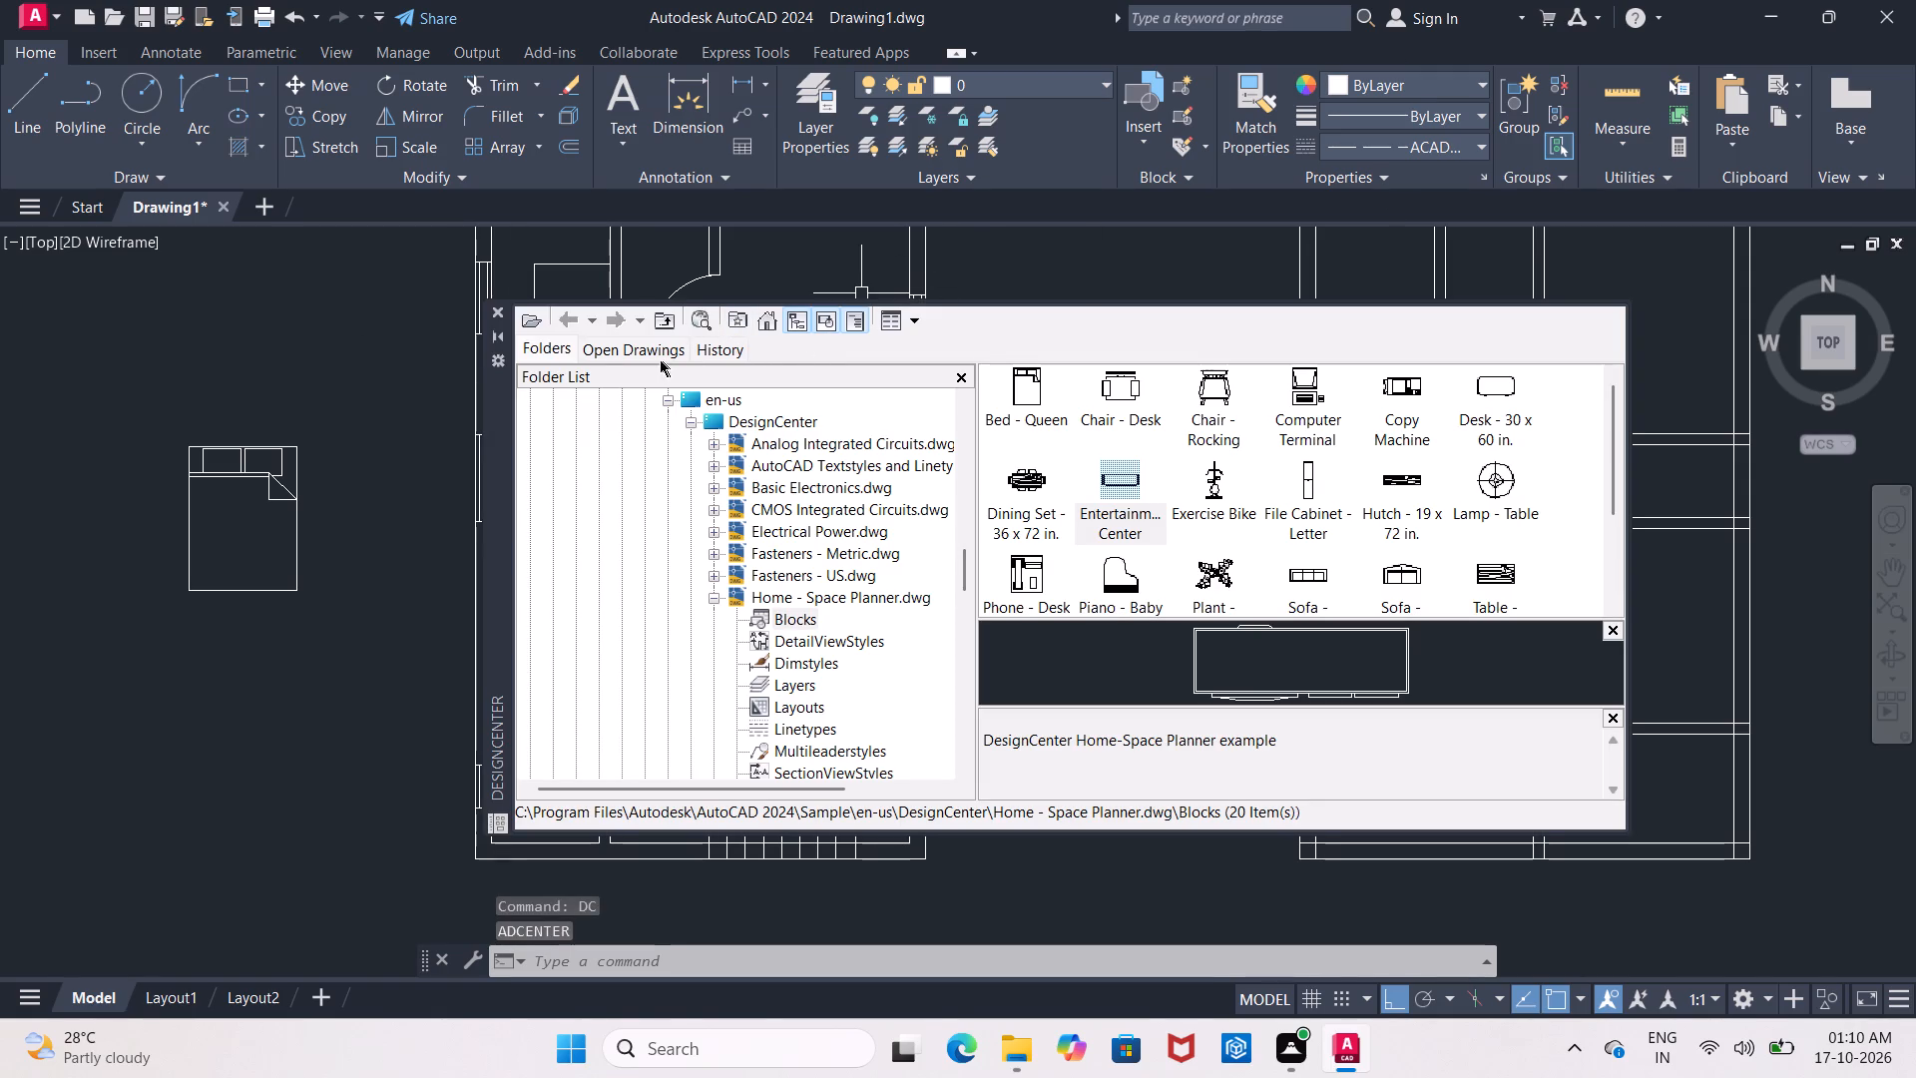
double_click(763, 417)
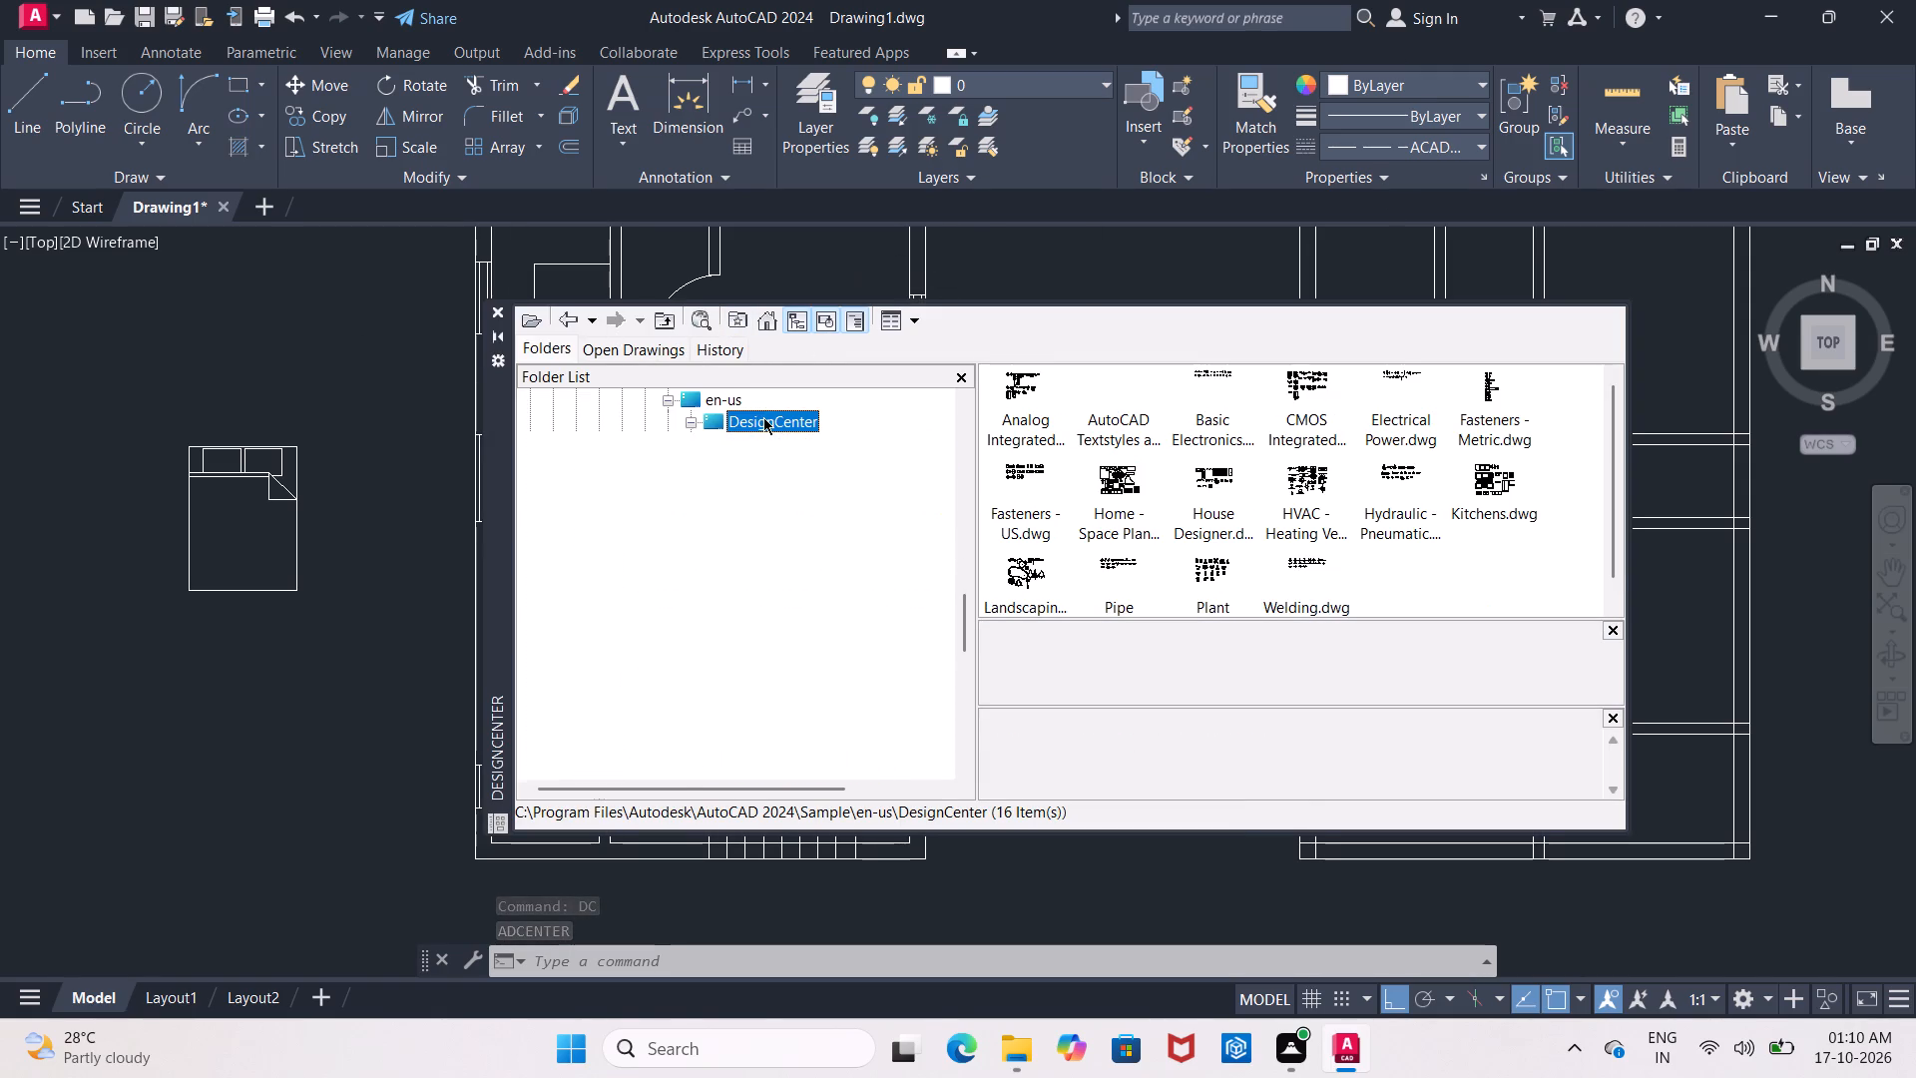
double_click(1119, 473)
double_click(1020, 397)
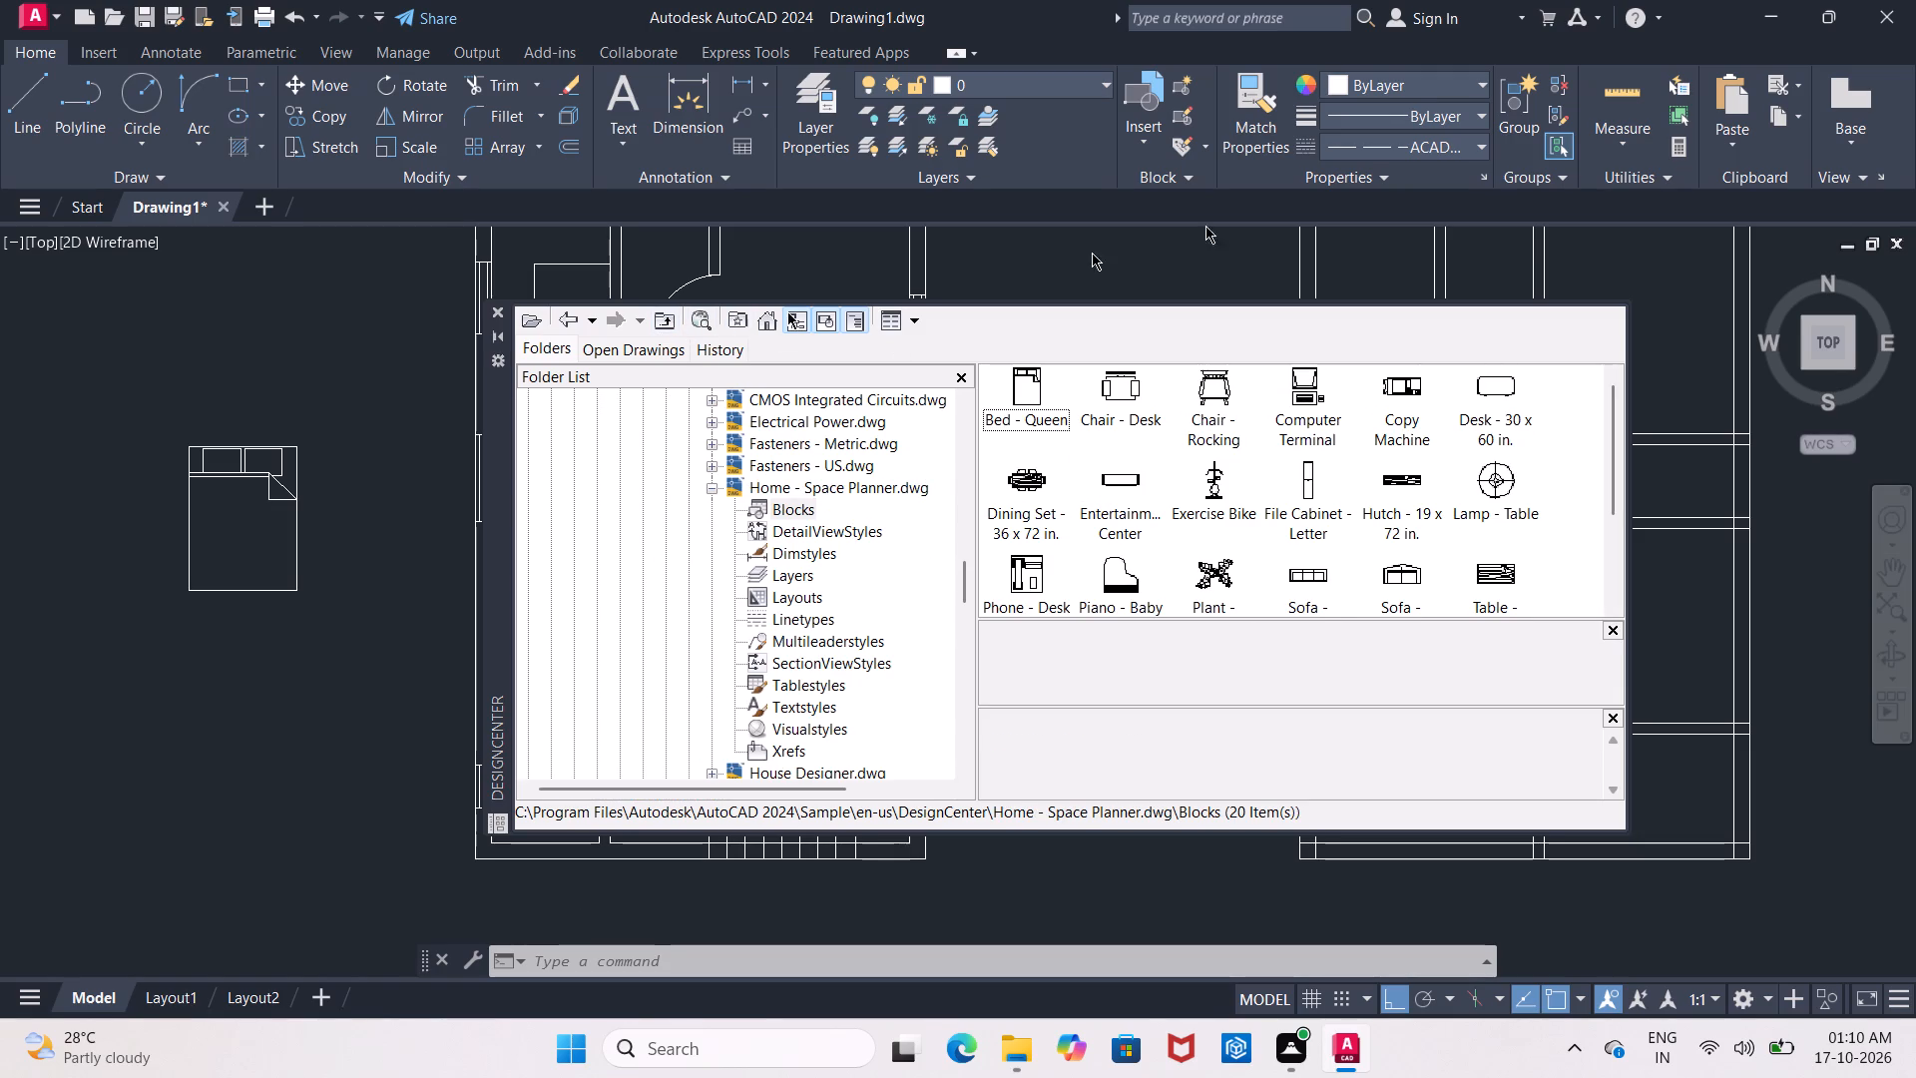
left_click(565, 315)
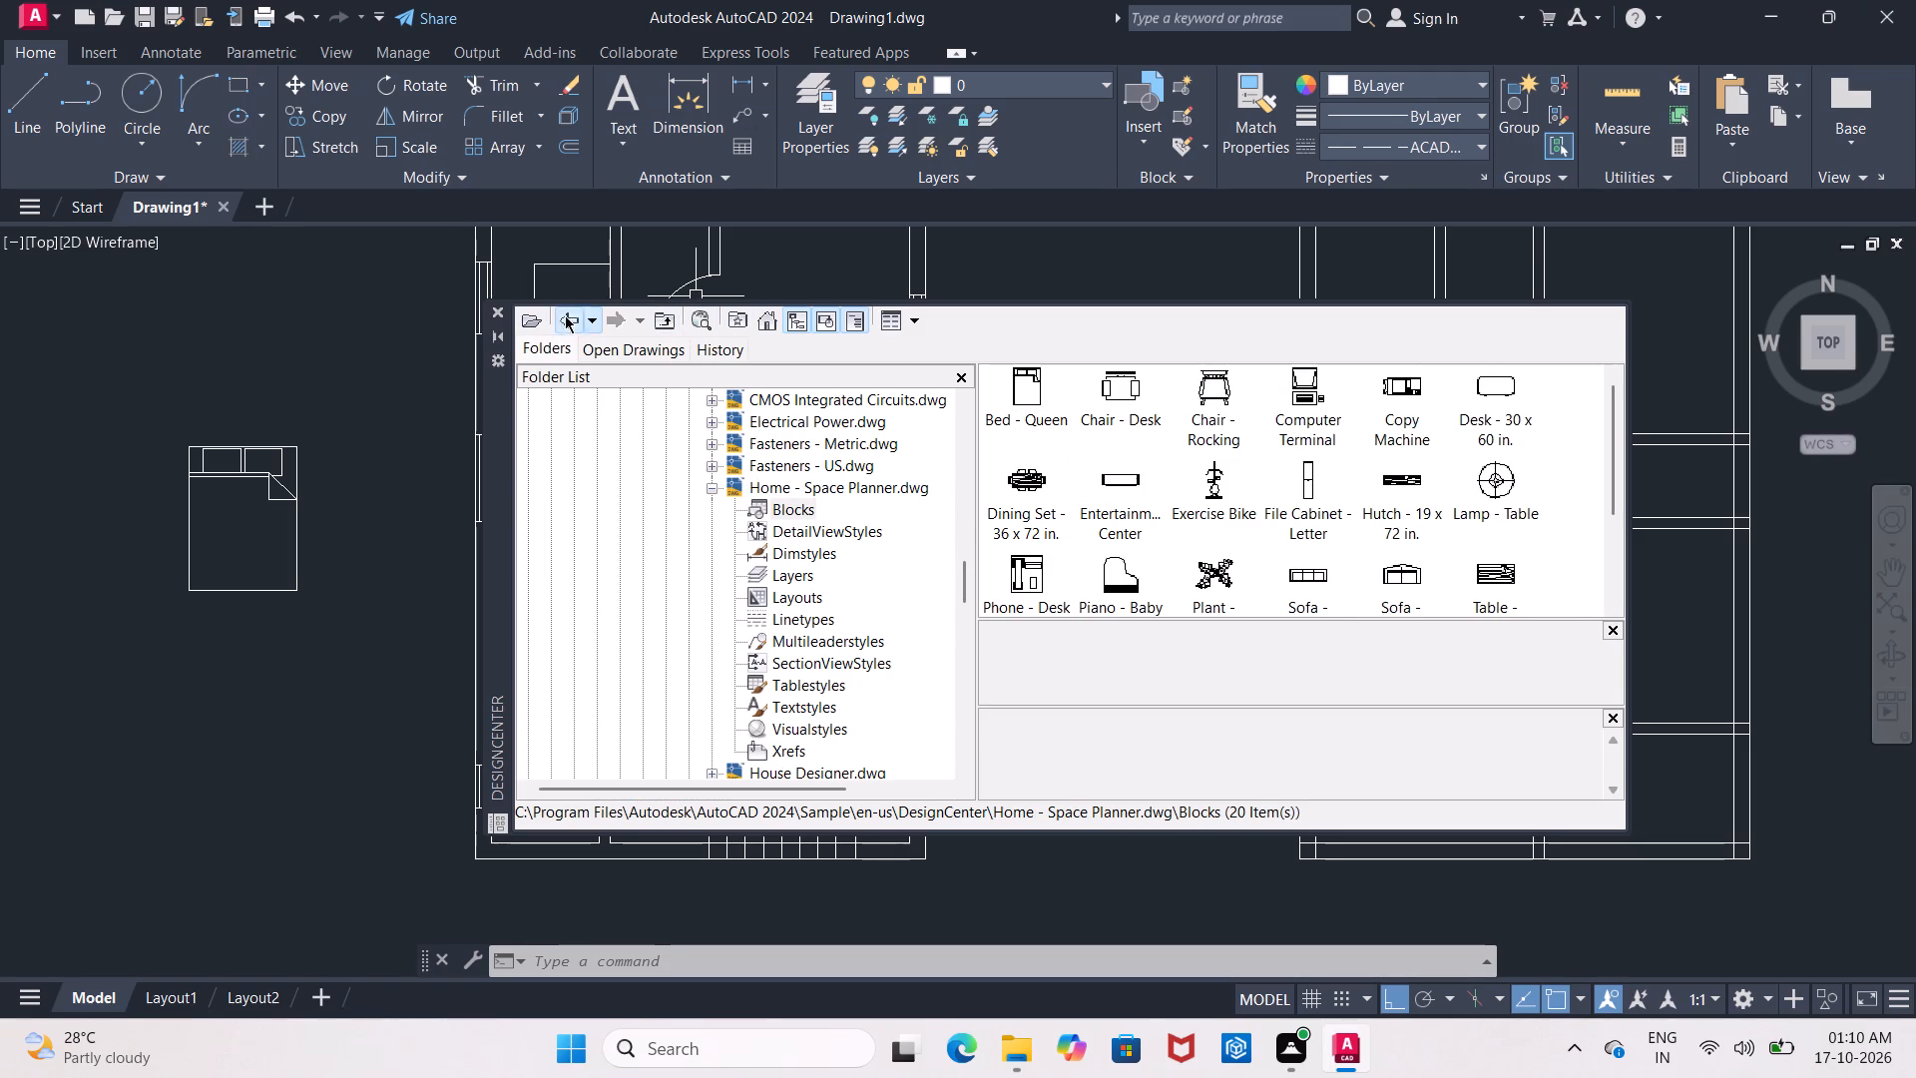
left_click(572, 310)
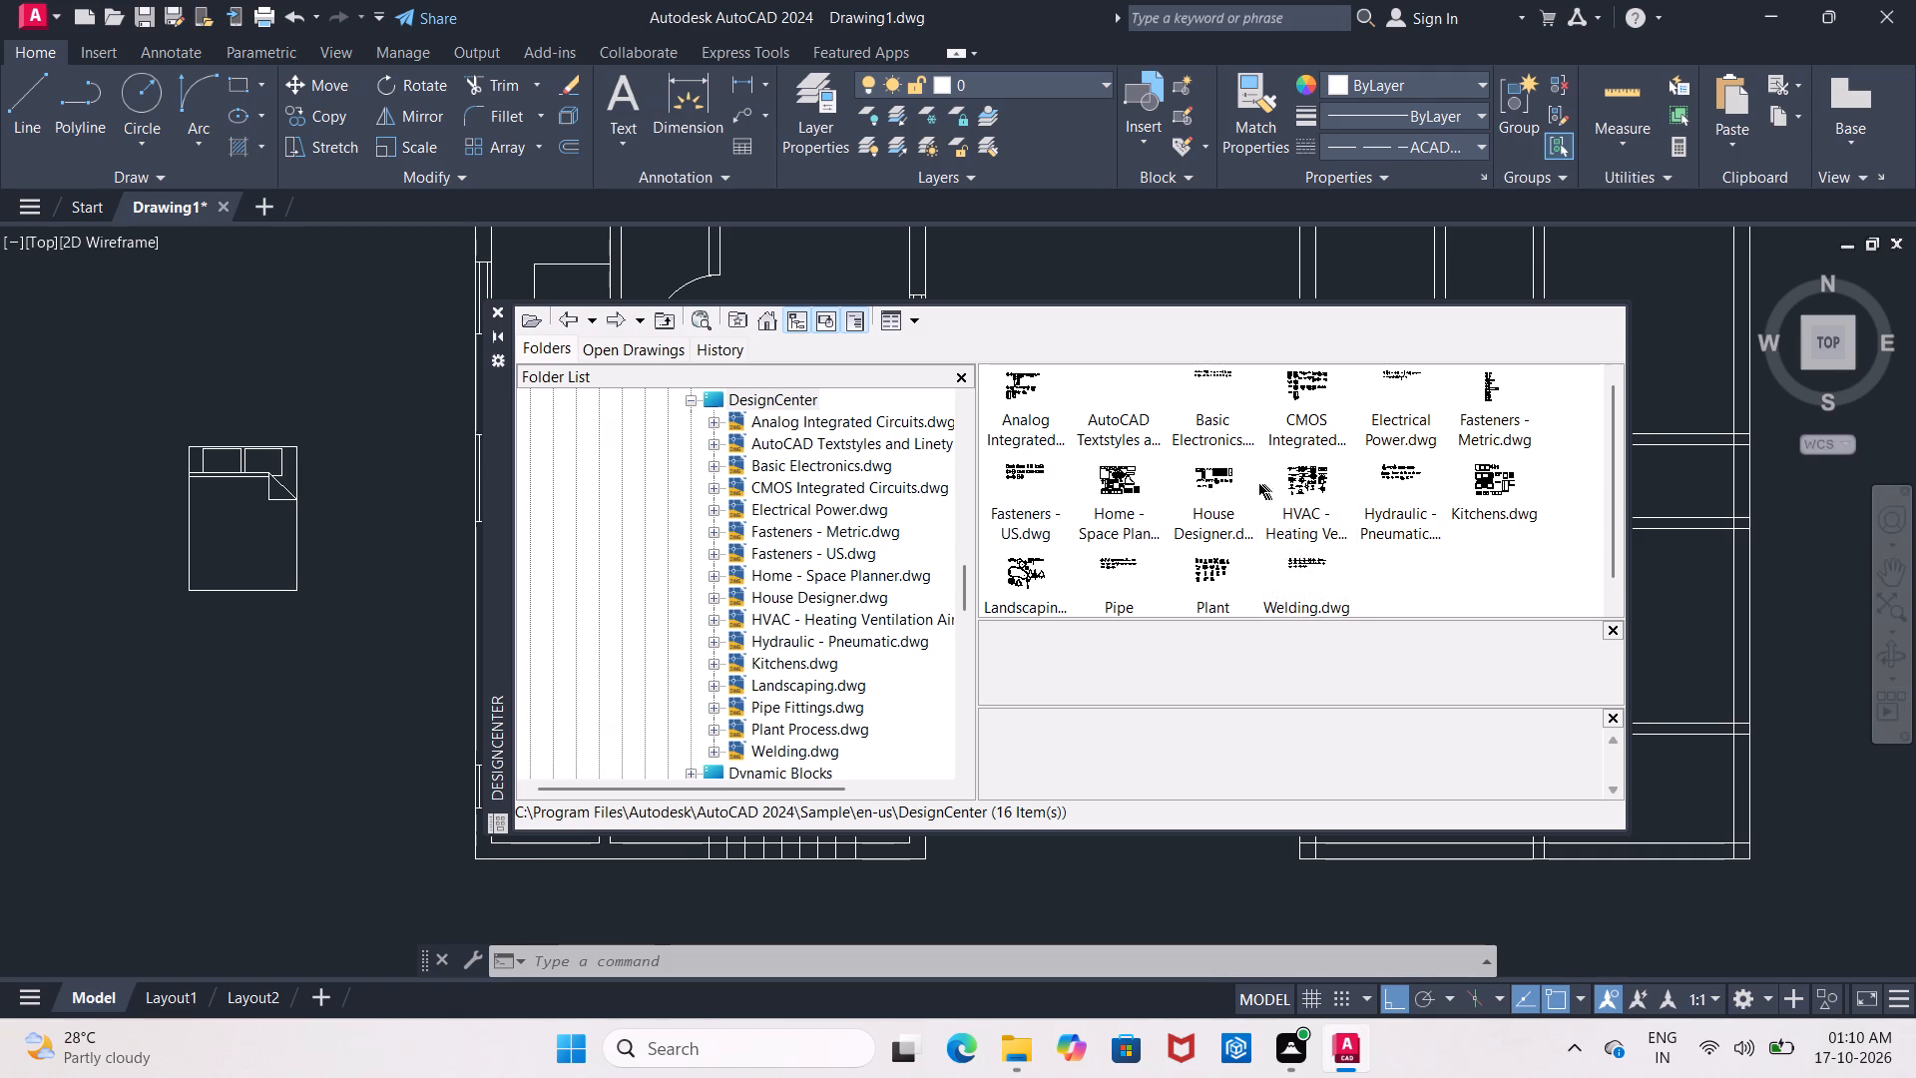
left_click(1208, 478)
left_click(1210, 488)
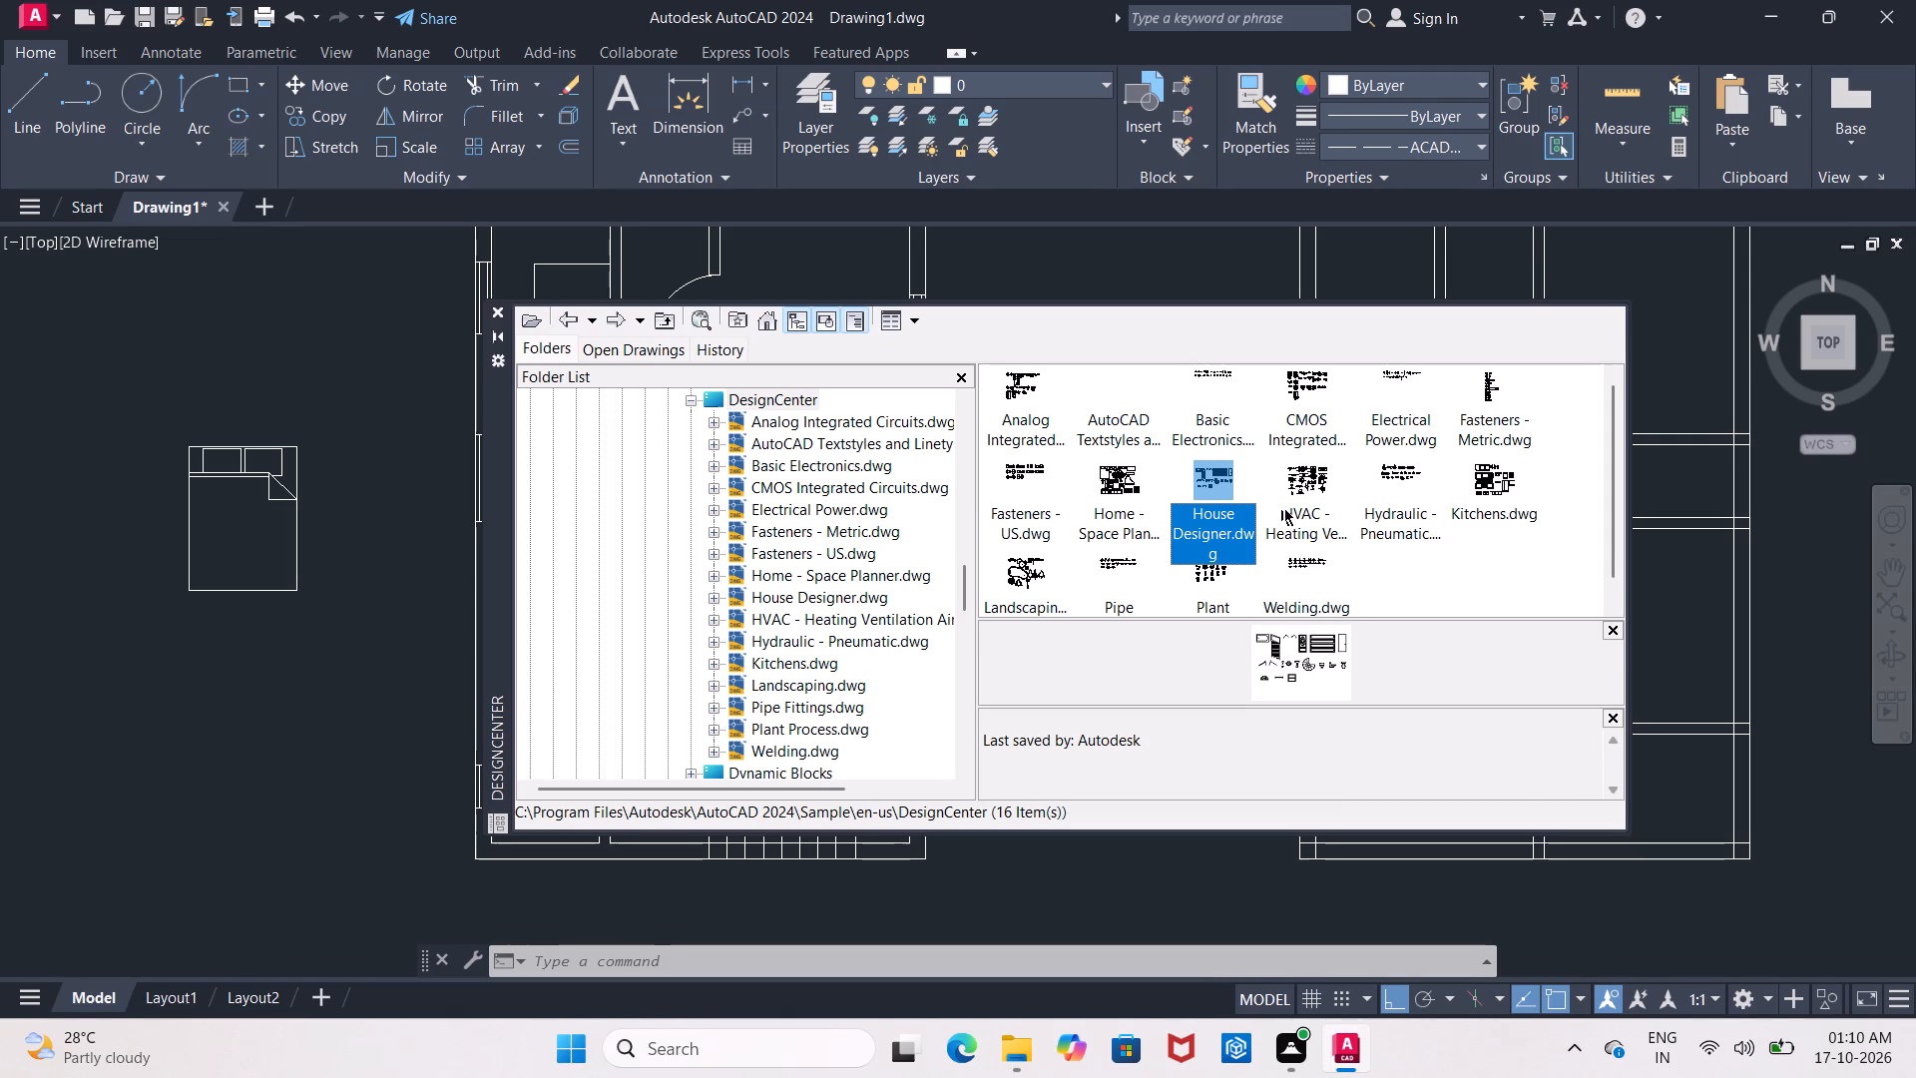
double_click(1471, 485)
double_click(1028, 393)
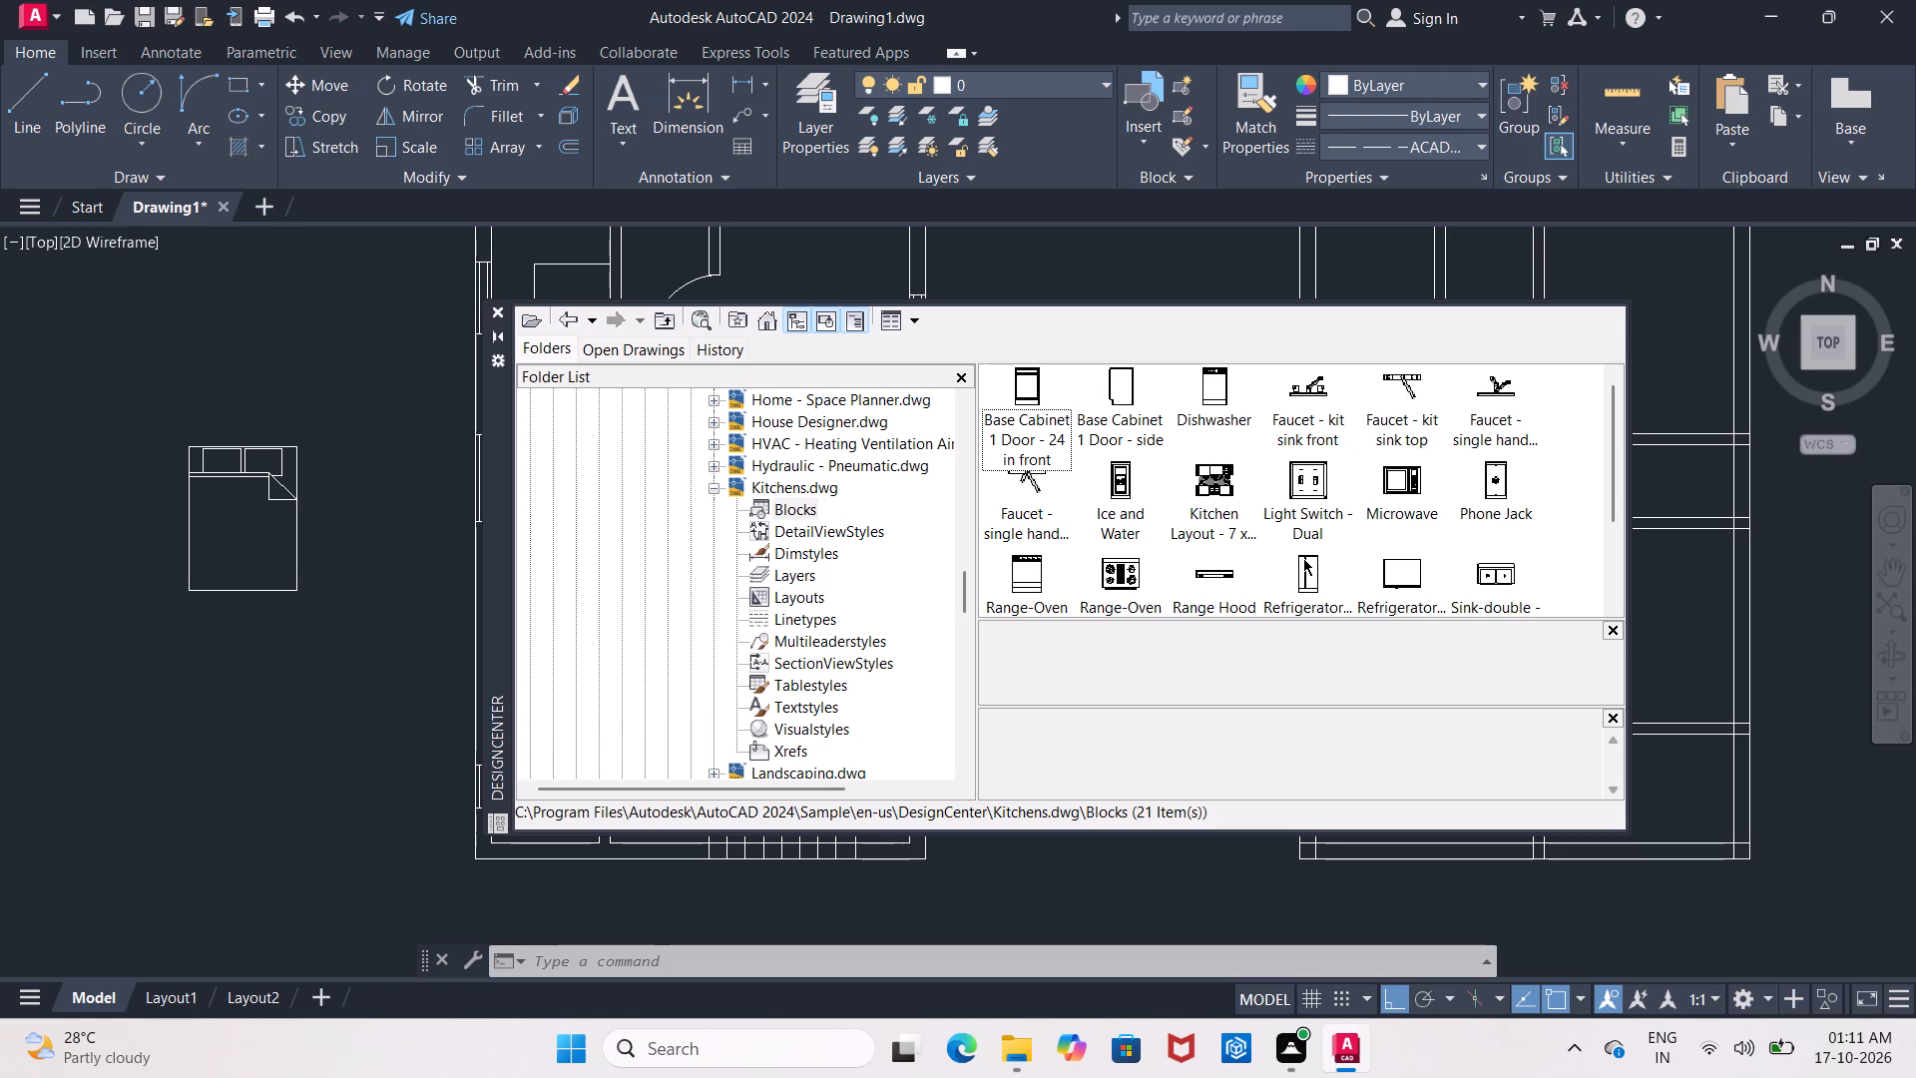
Insert the Range-Oven - 30 in top block into the empty space below the bed, outside the floor plan.
scroll(1414, 531, "down", 1)
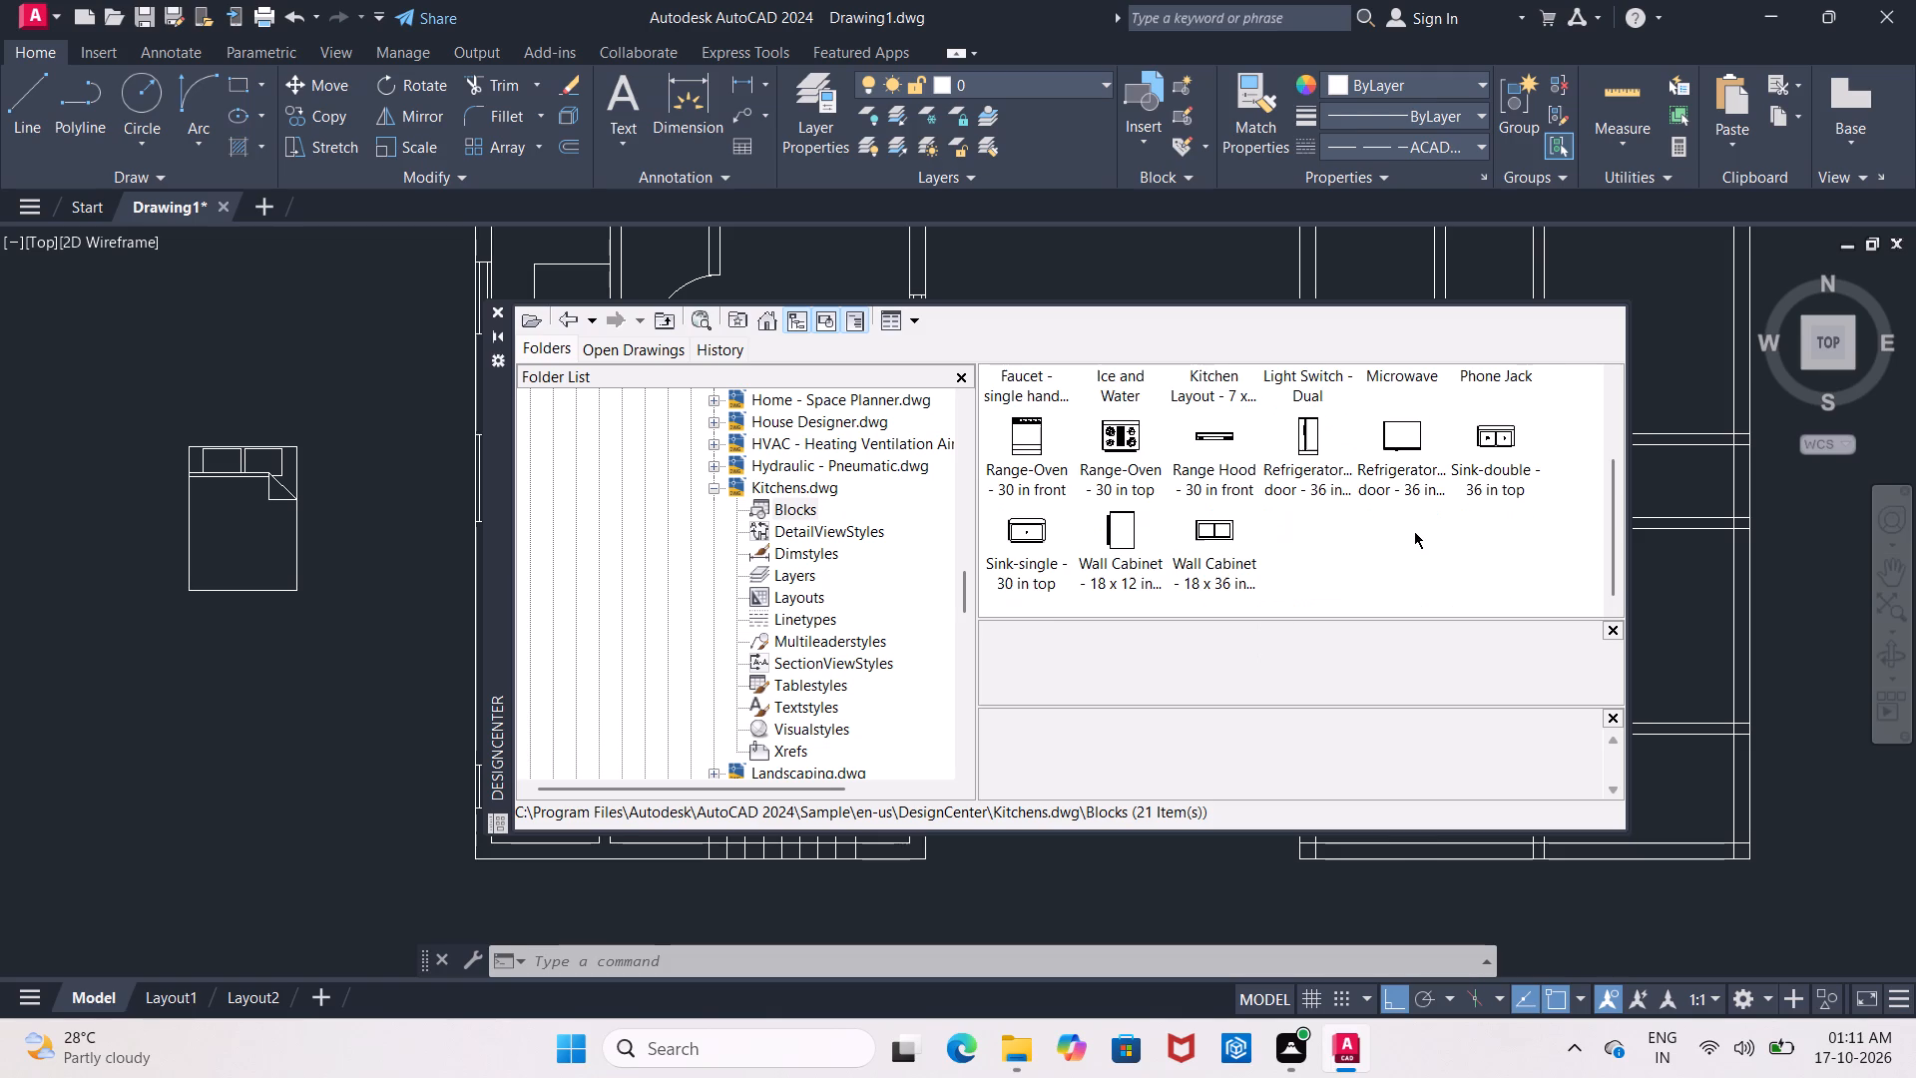
scroll(1289, 516, "up", 1)
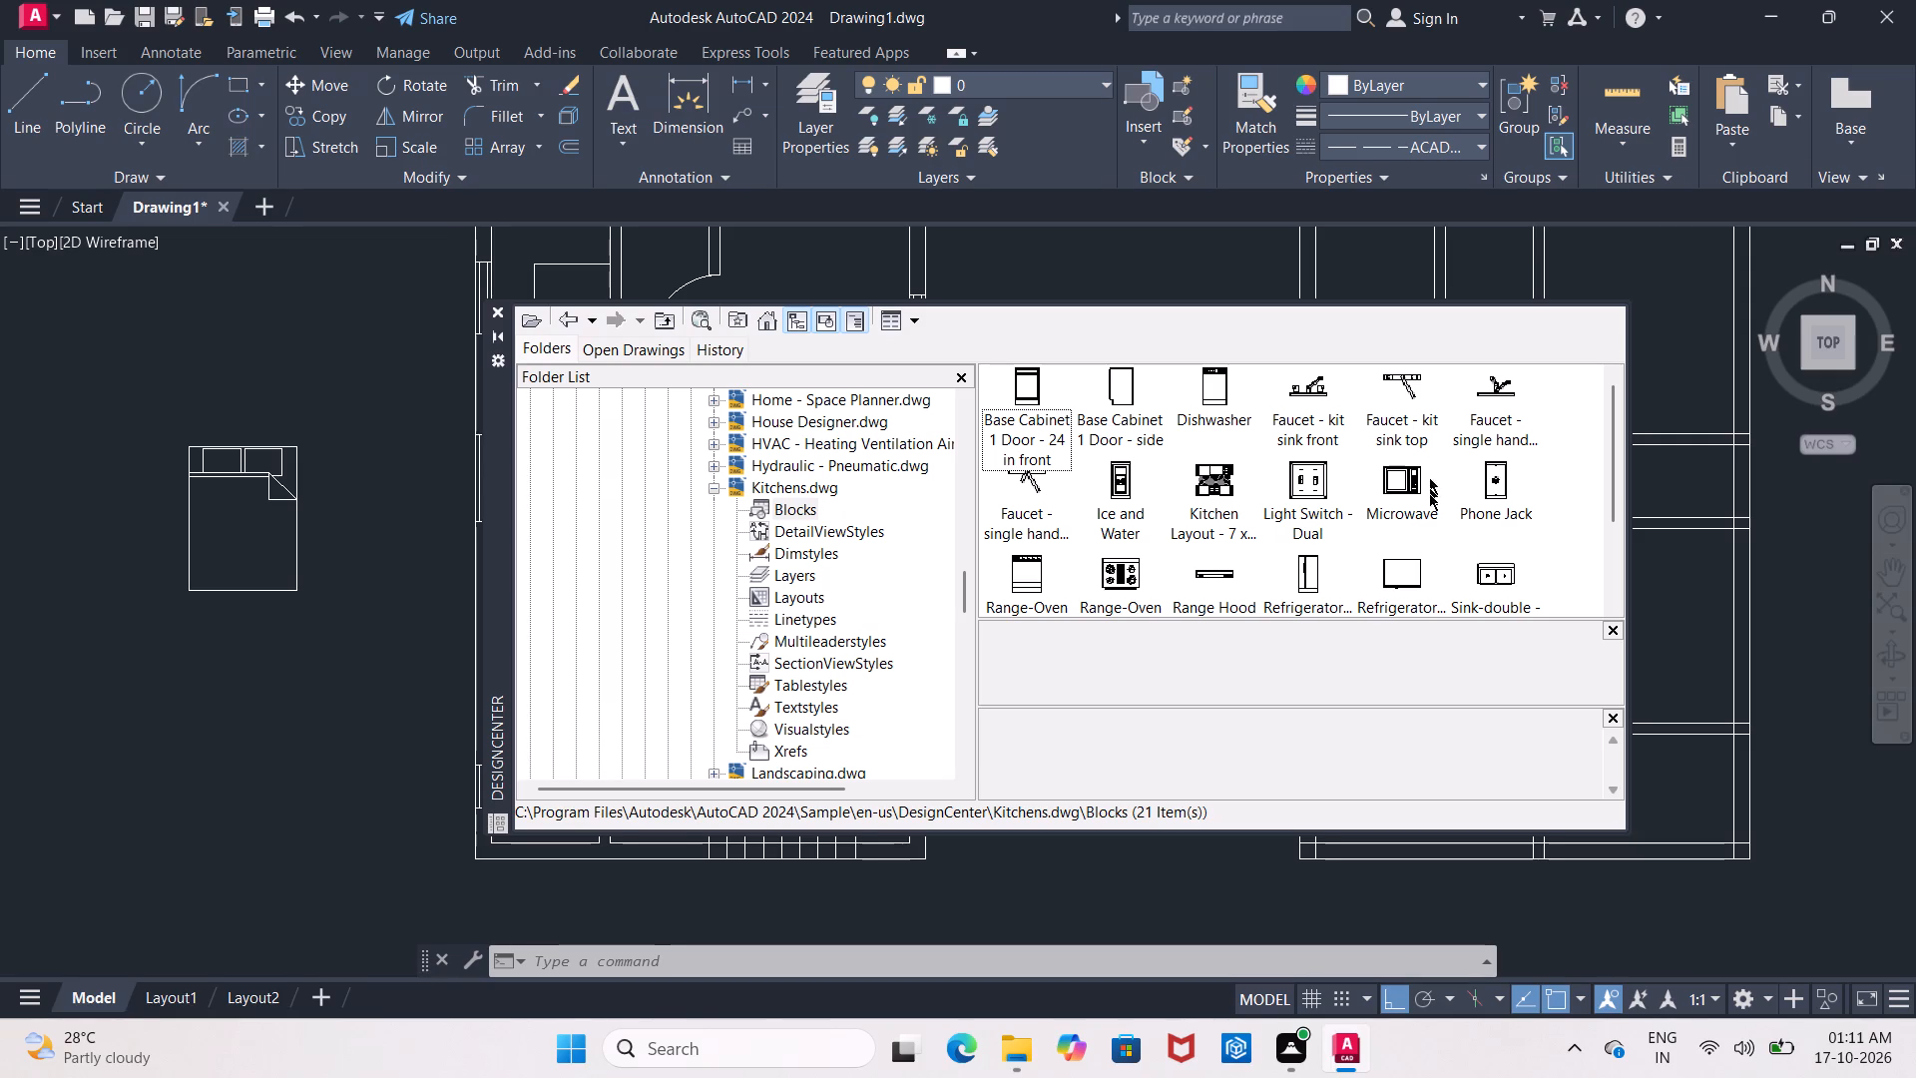
left_click_drag(1131, 569, 303, 779)
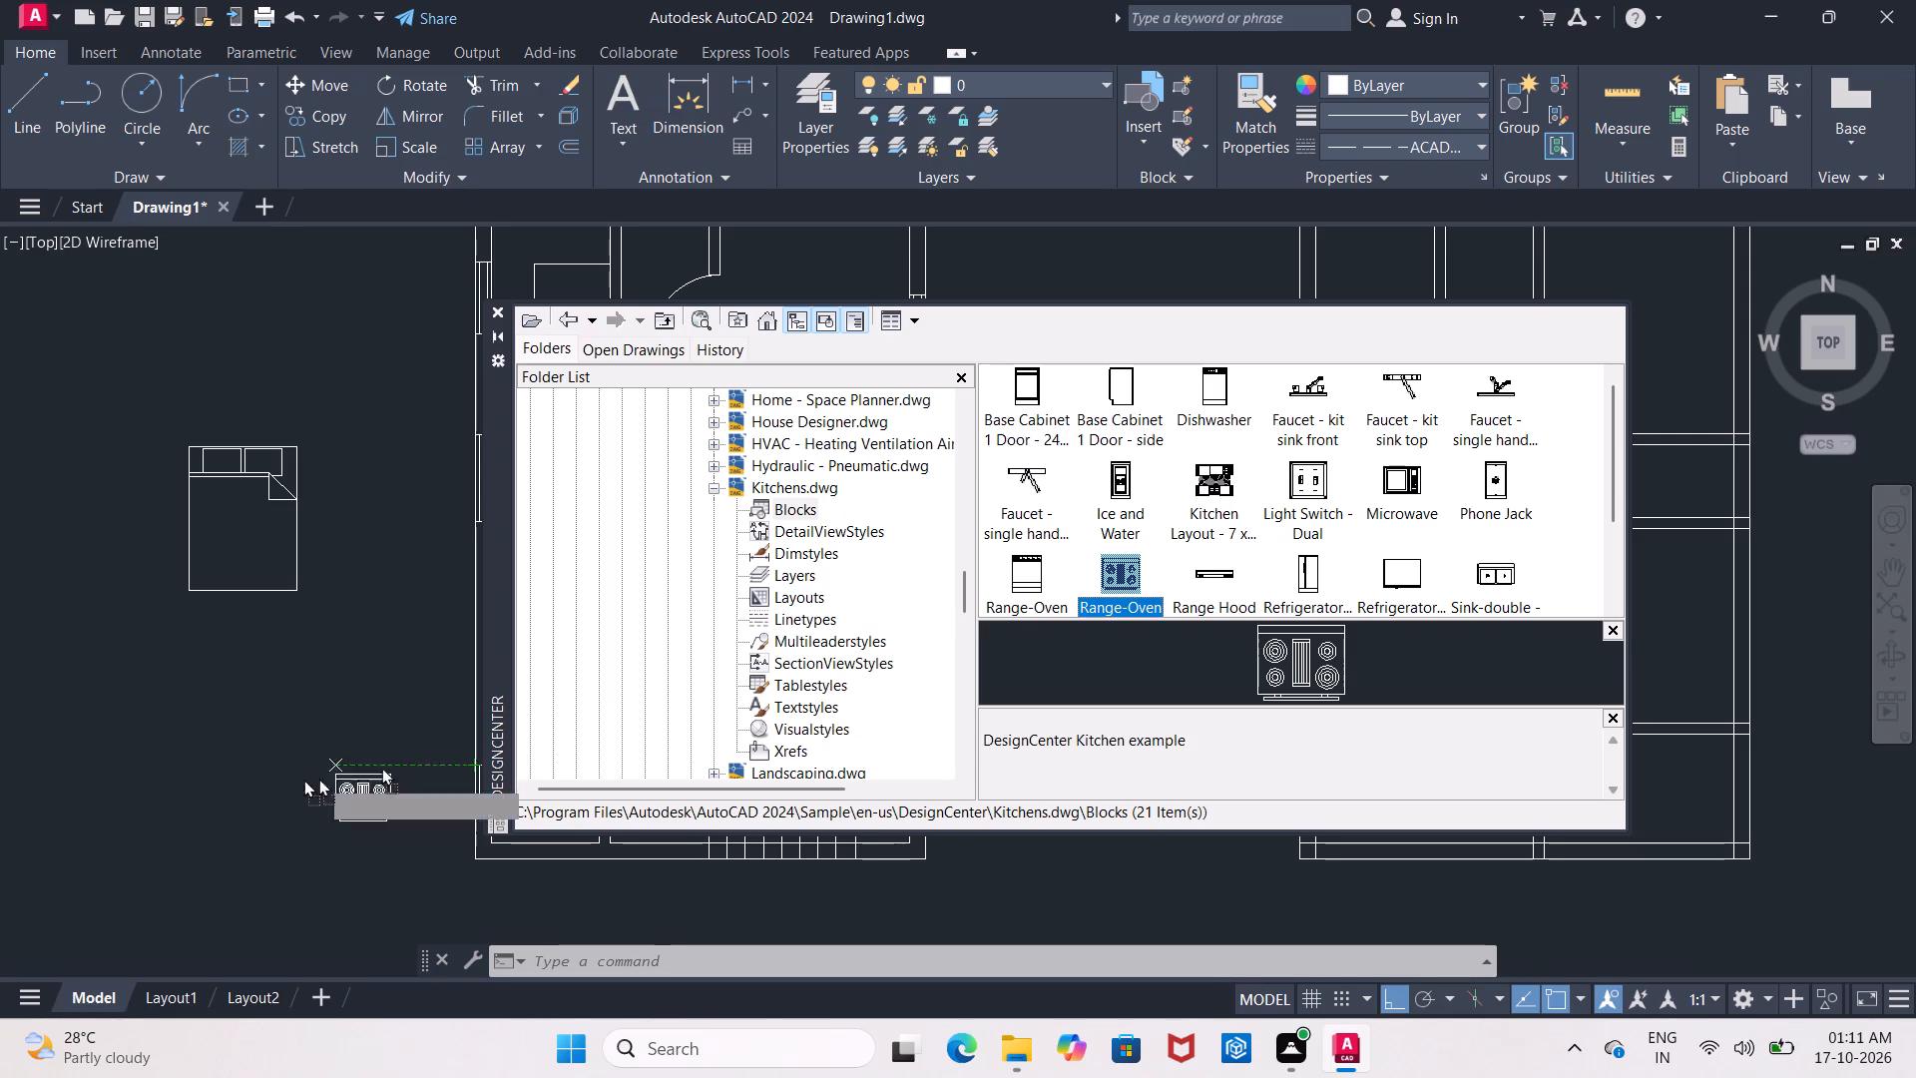
left_click_drag(303, 779, 97, 723)
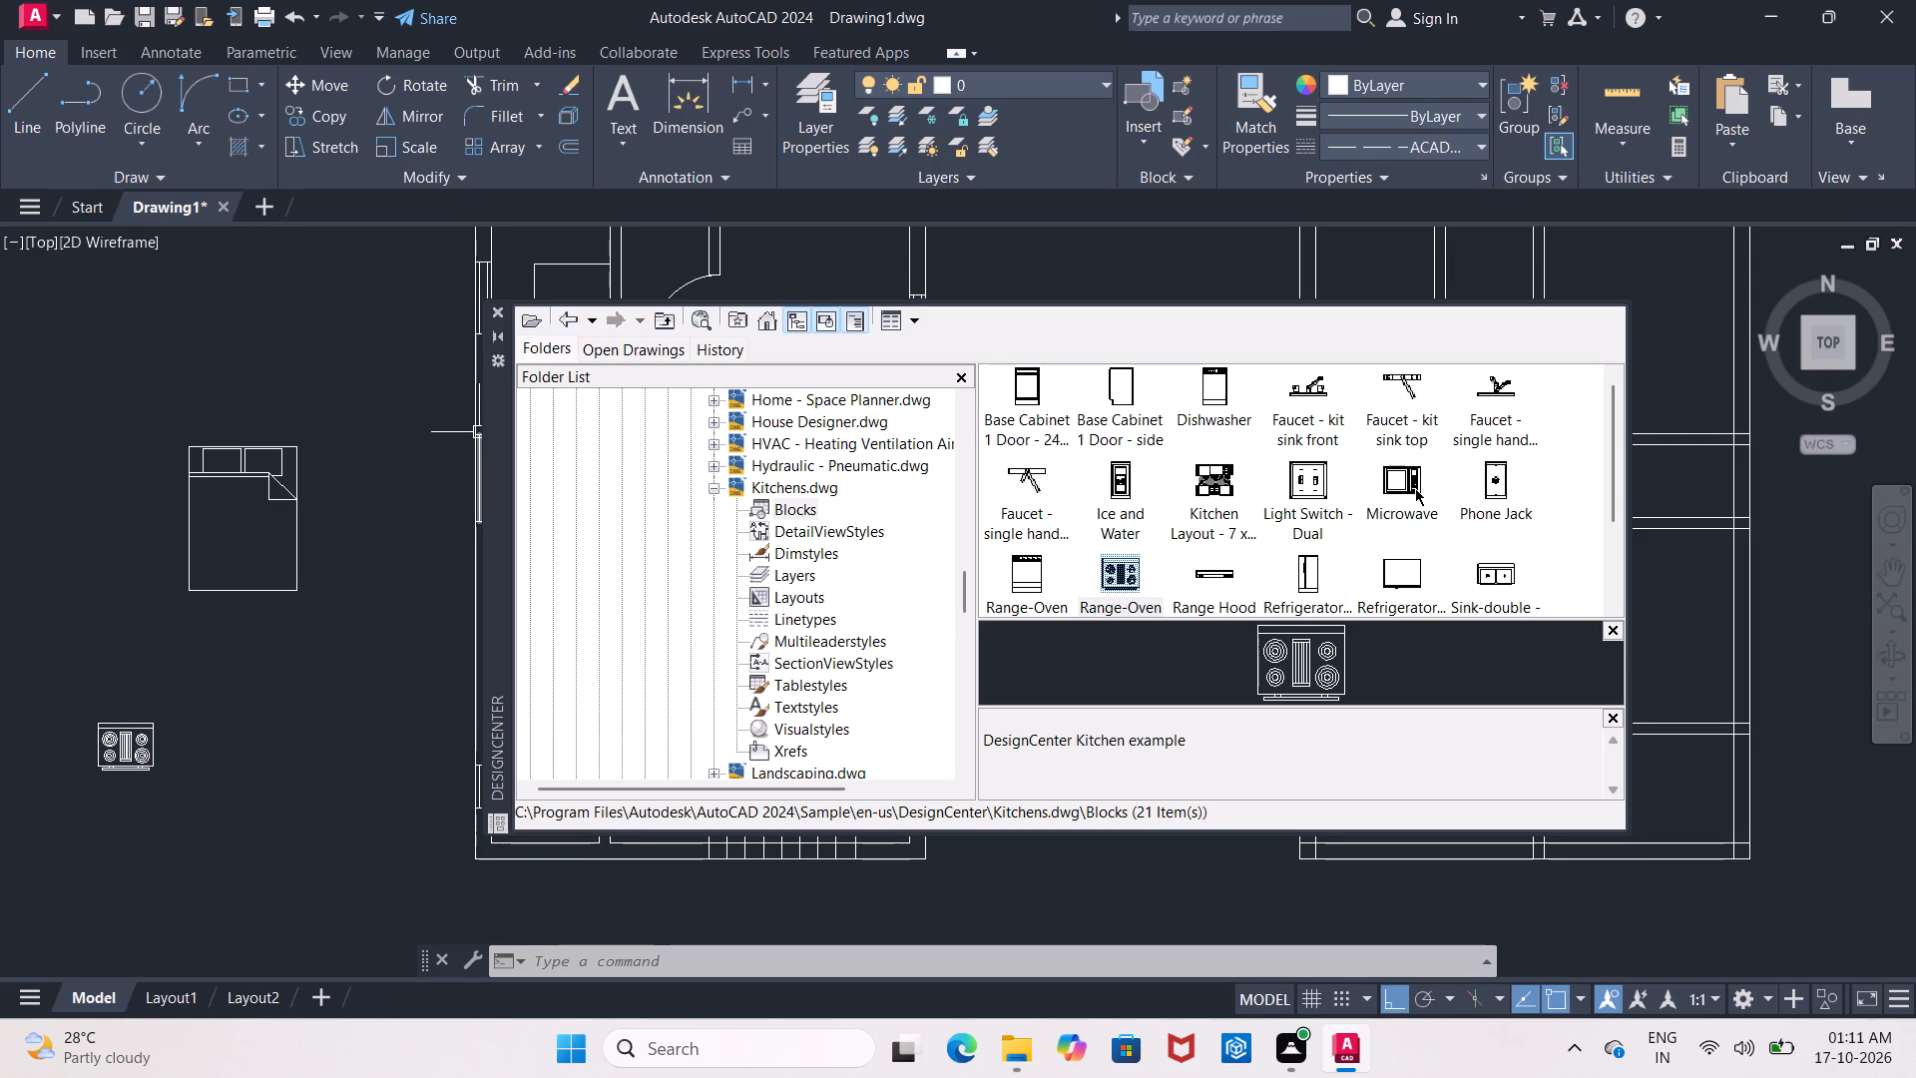
Insert the Sink-single - 30 in top block between the range-oven and the floor plan, and close DesignCenter.
scroll(1278, 504, "down", 1)
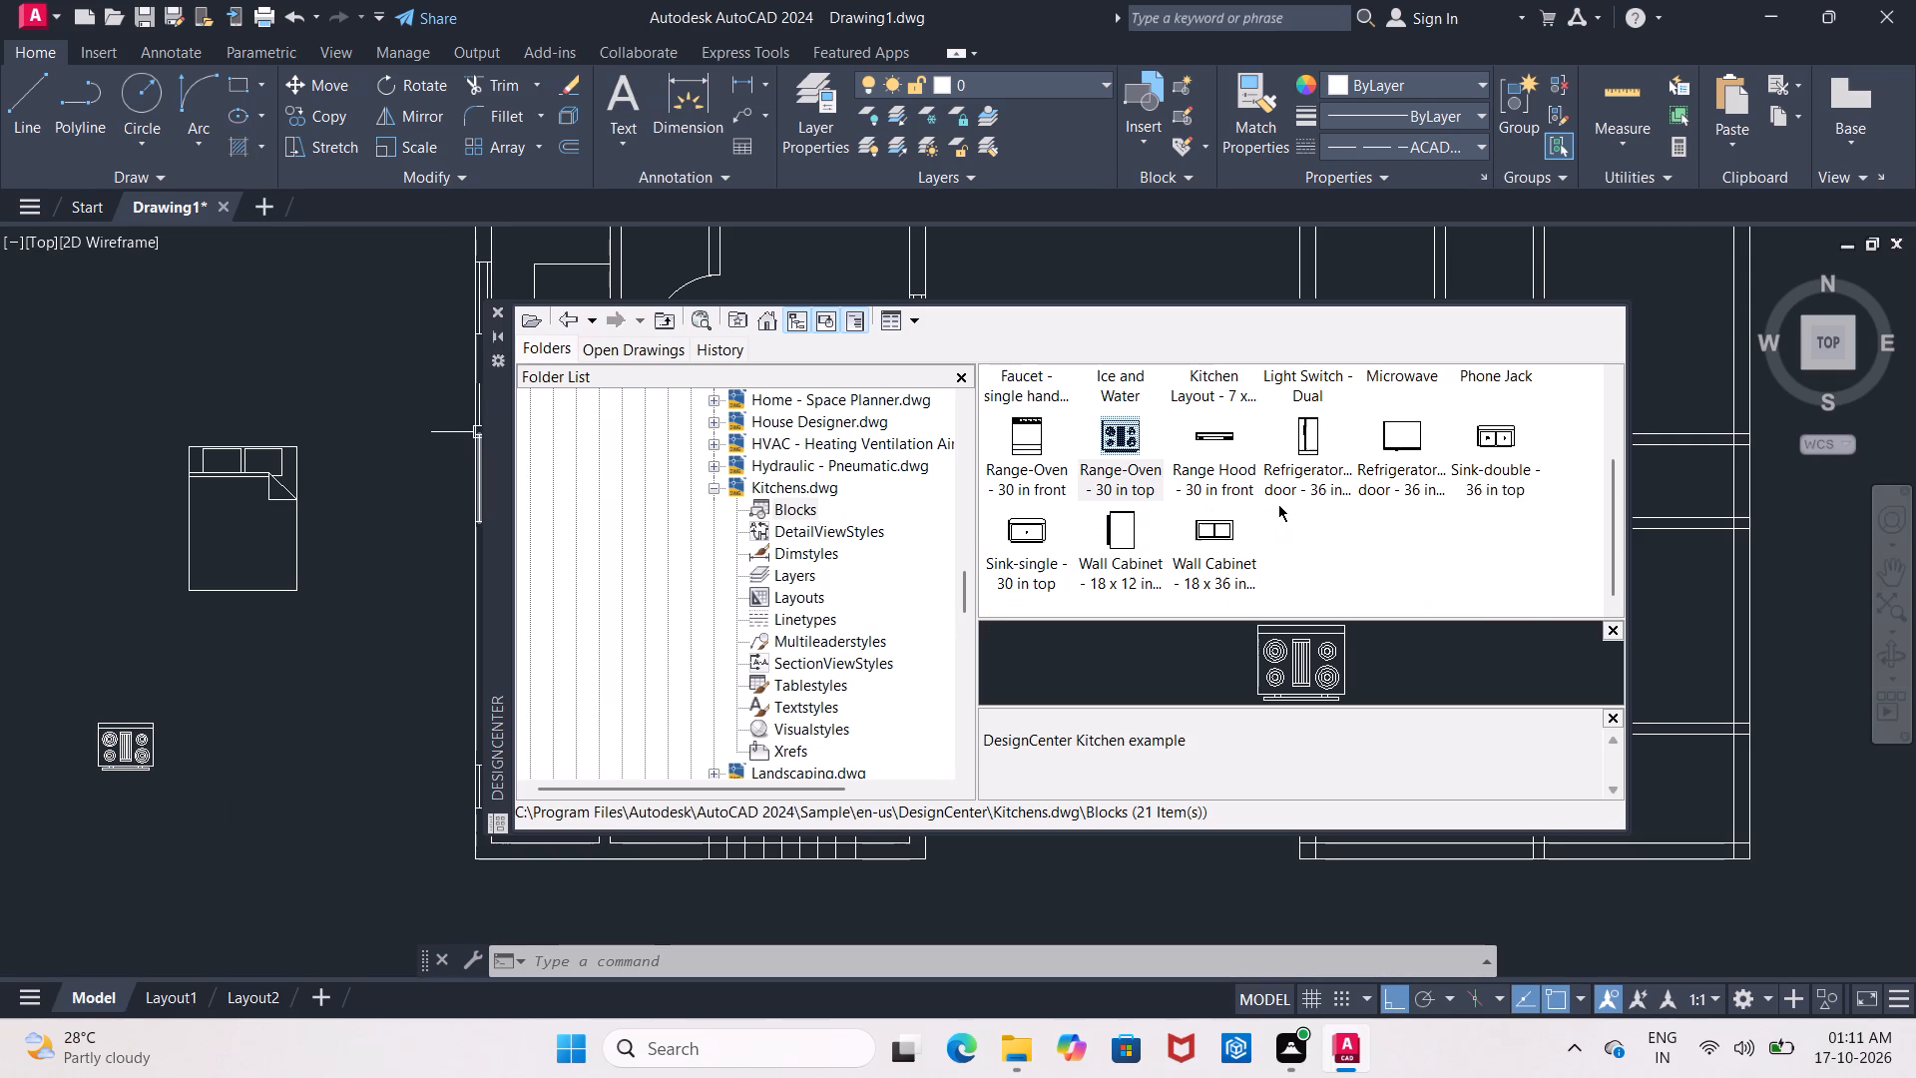
scroll(1278, 504, "up", 1)
scroll(1278, 504, "down", 1)
scroll(1006, 526, "up", 3)
scroll(1050, 531, "down", 1)
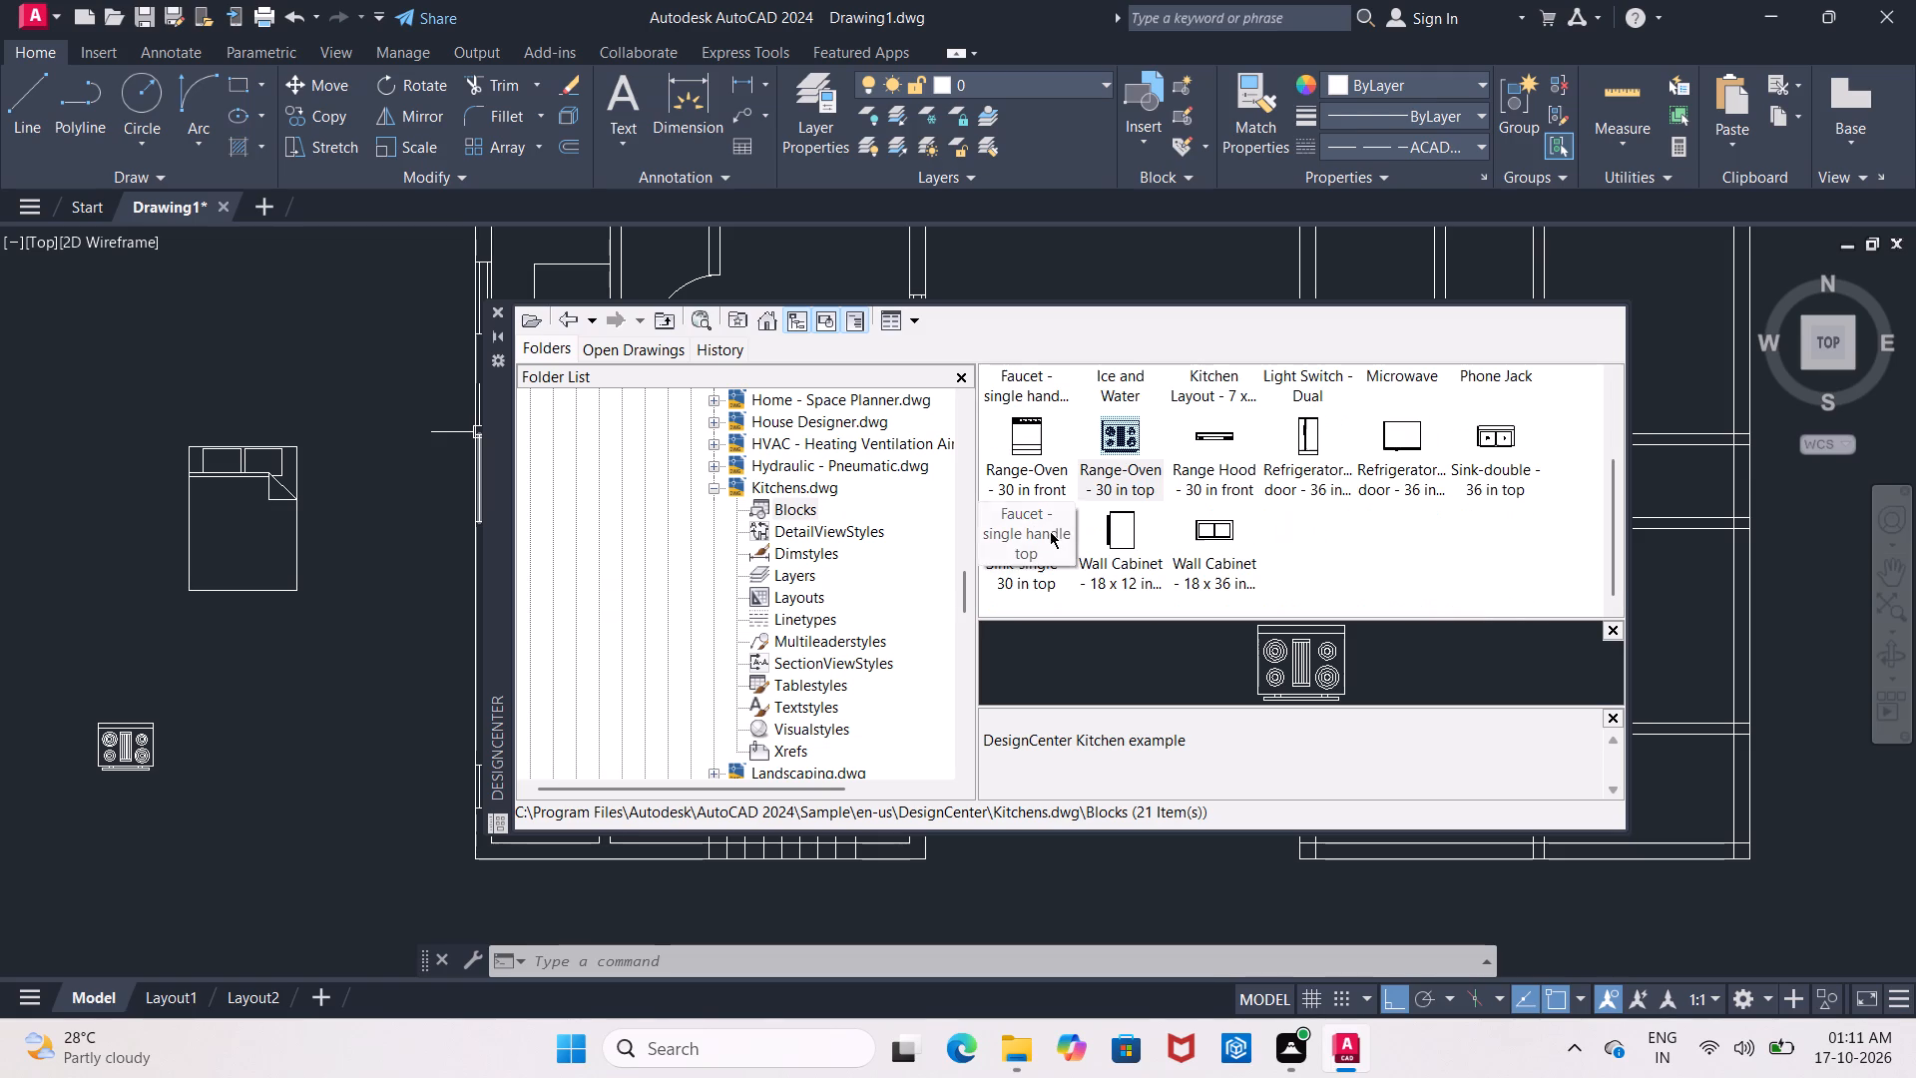
scroll(1050, 531, "down", 1)
left_click_drag(1034, 533, 515, 700)
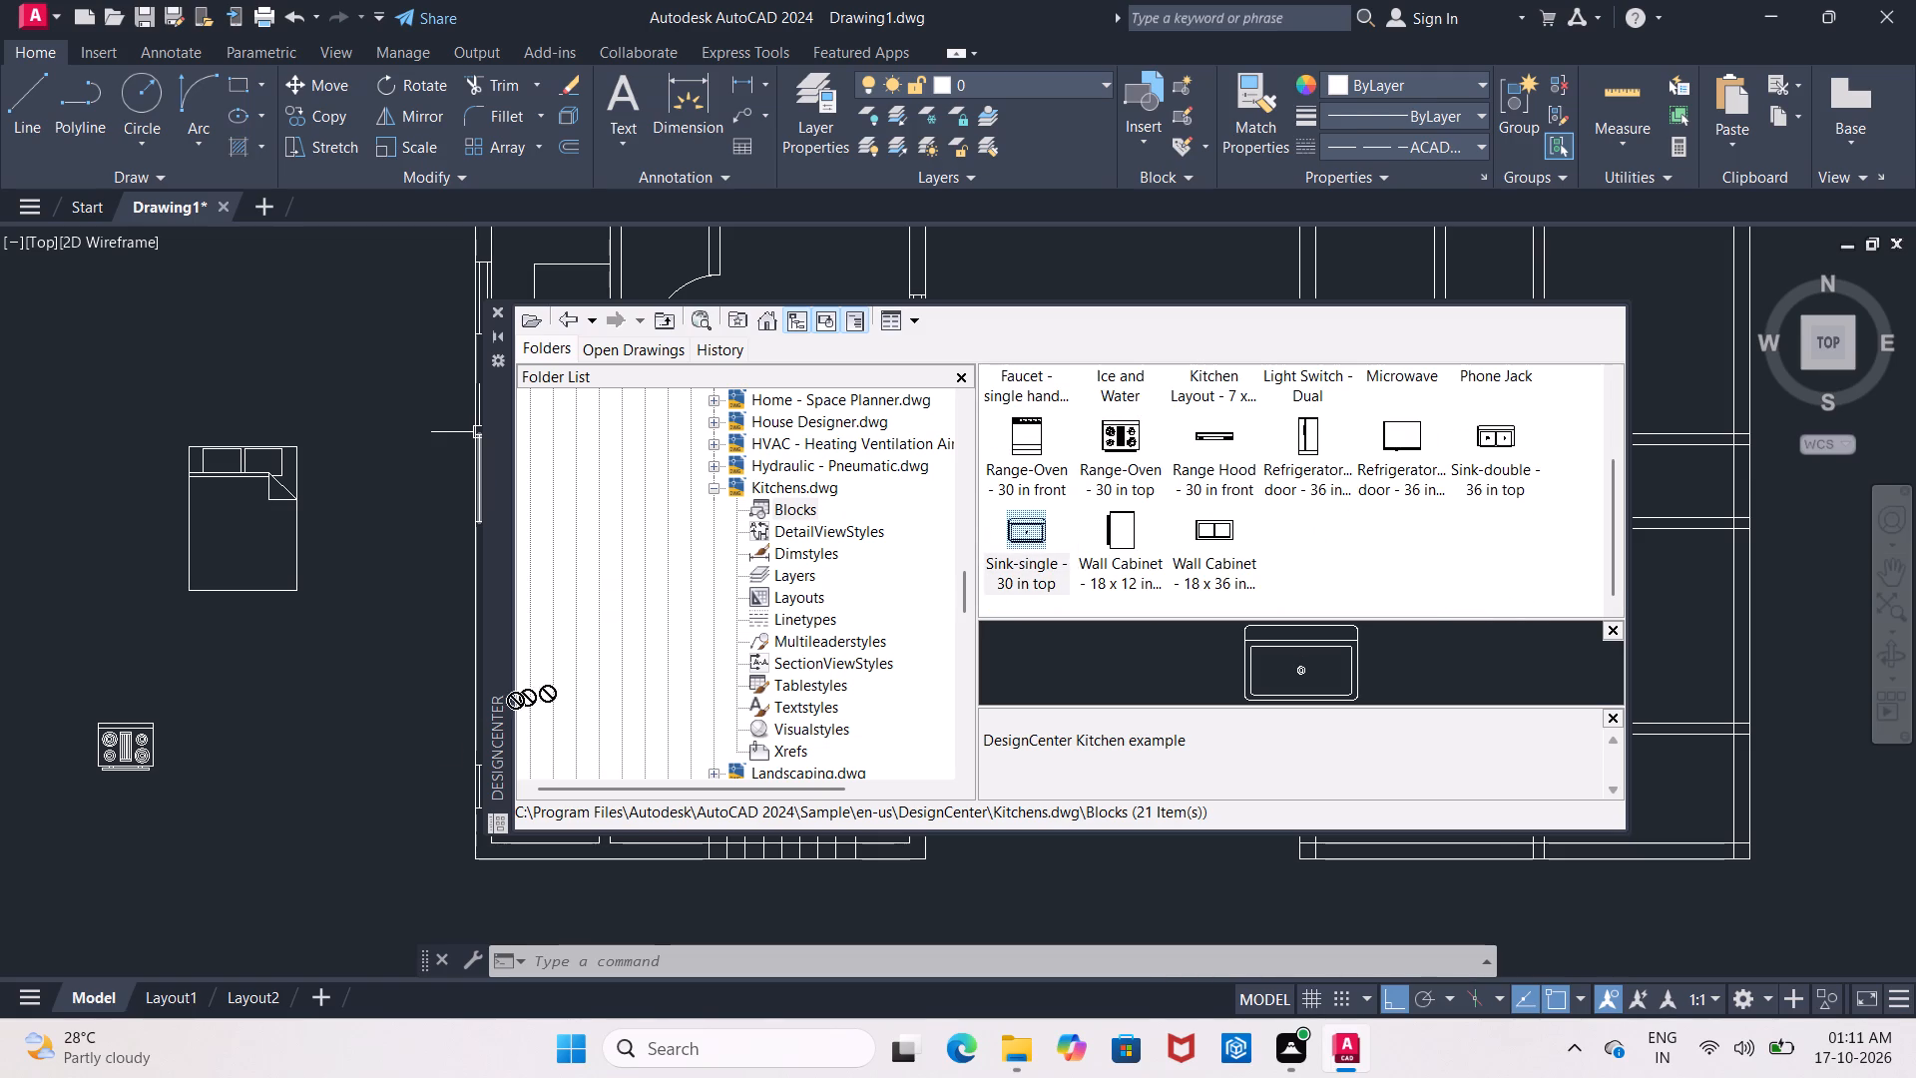
left_click_drag(515, 700, 346, 733)
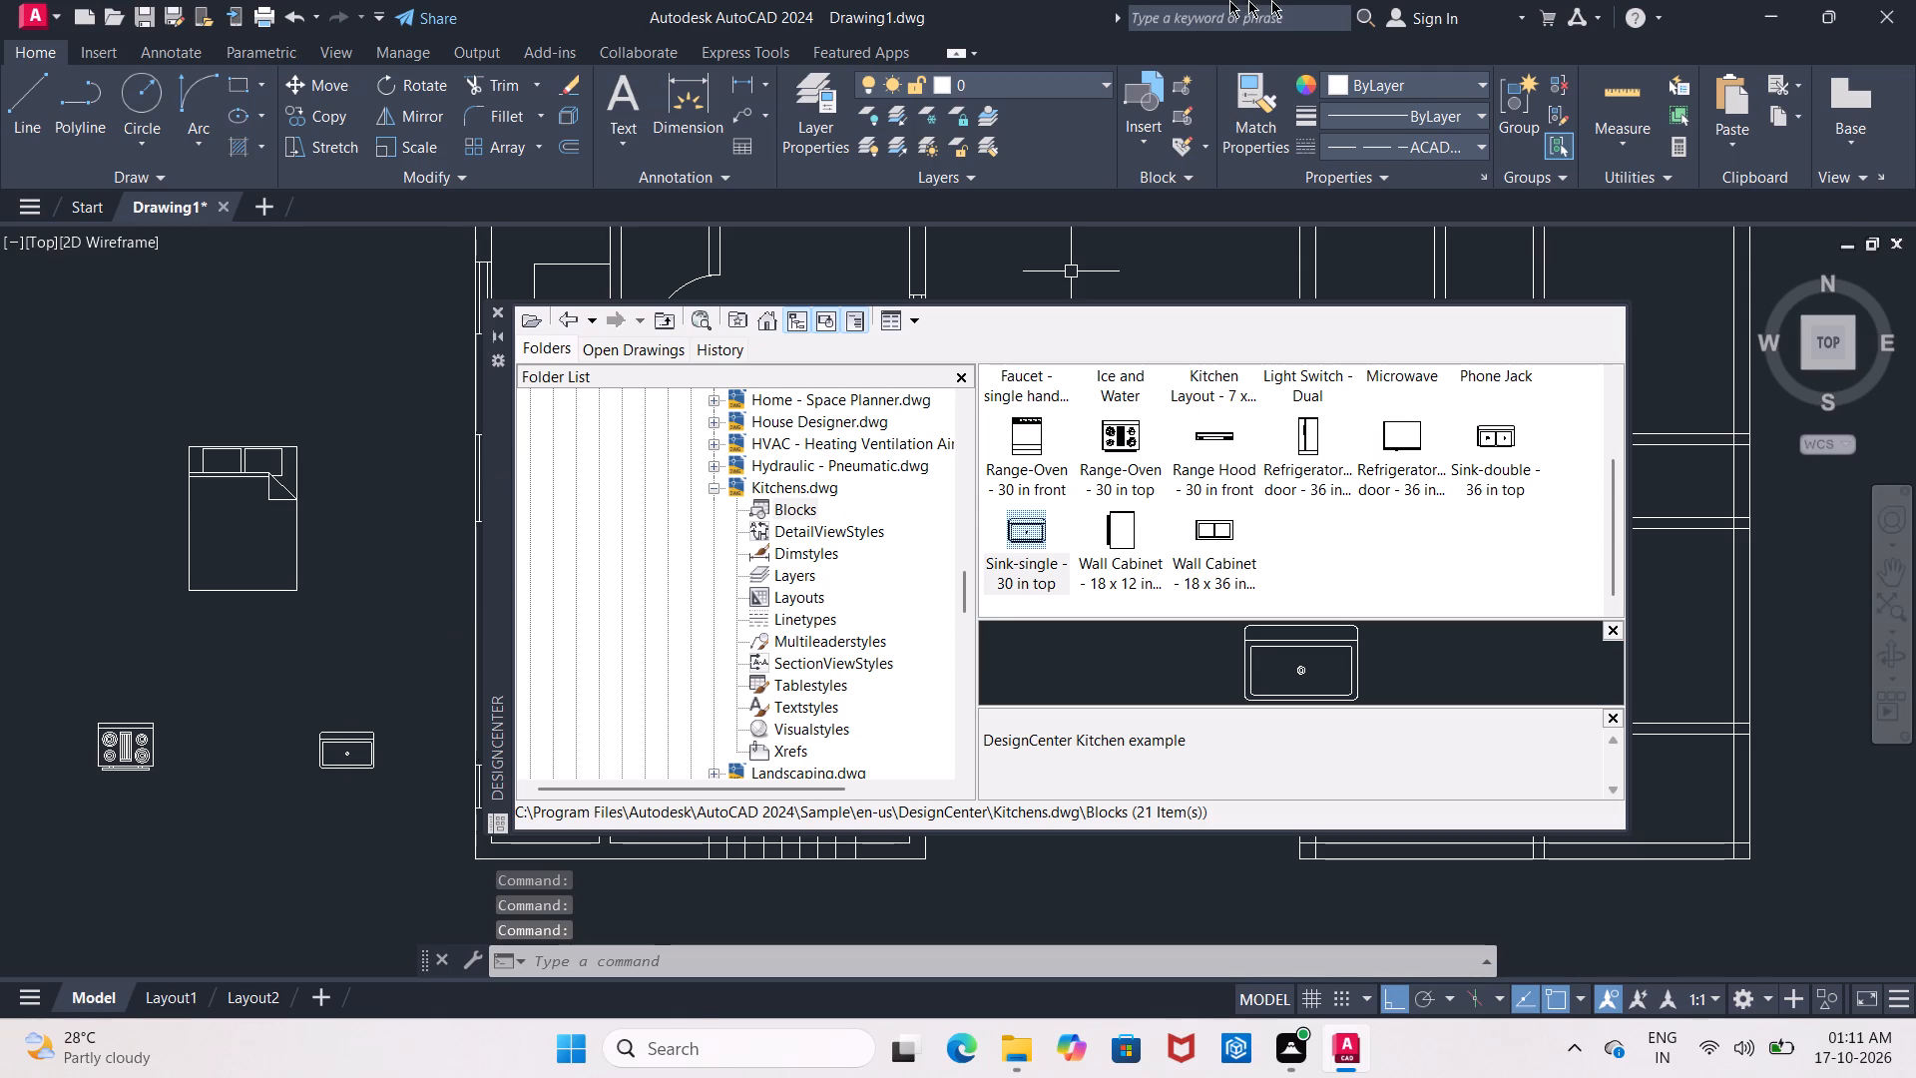
left_click(563, 317)
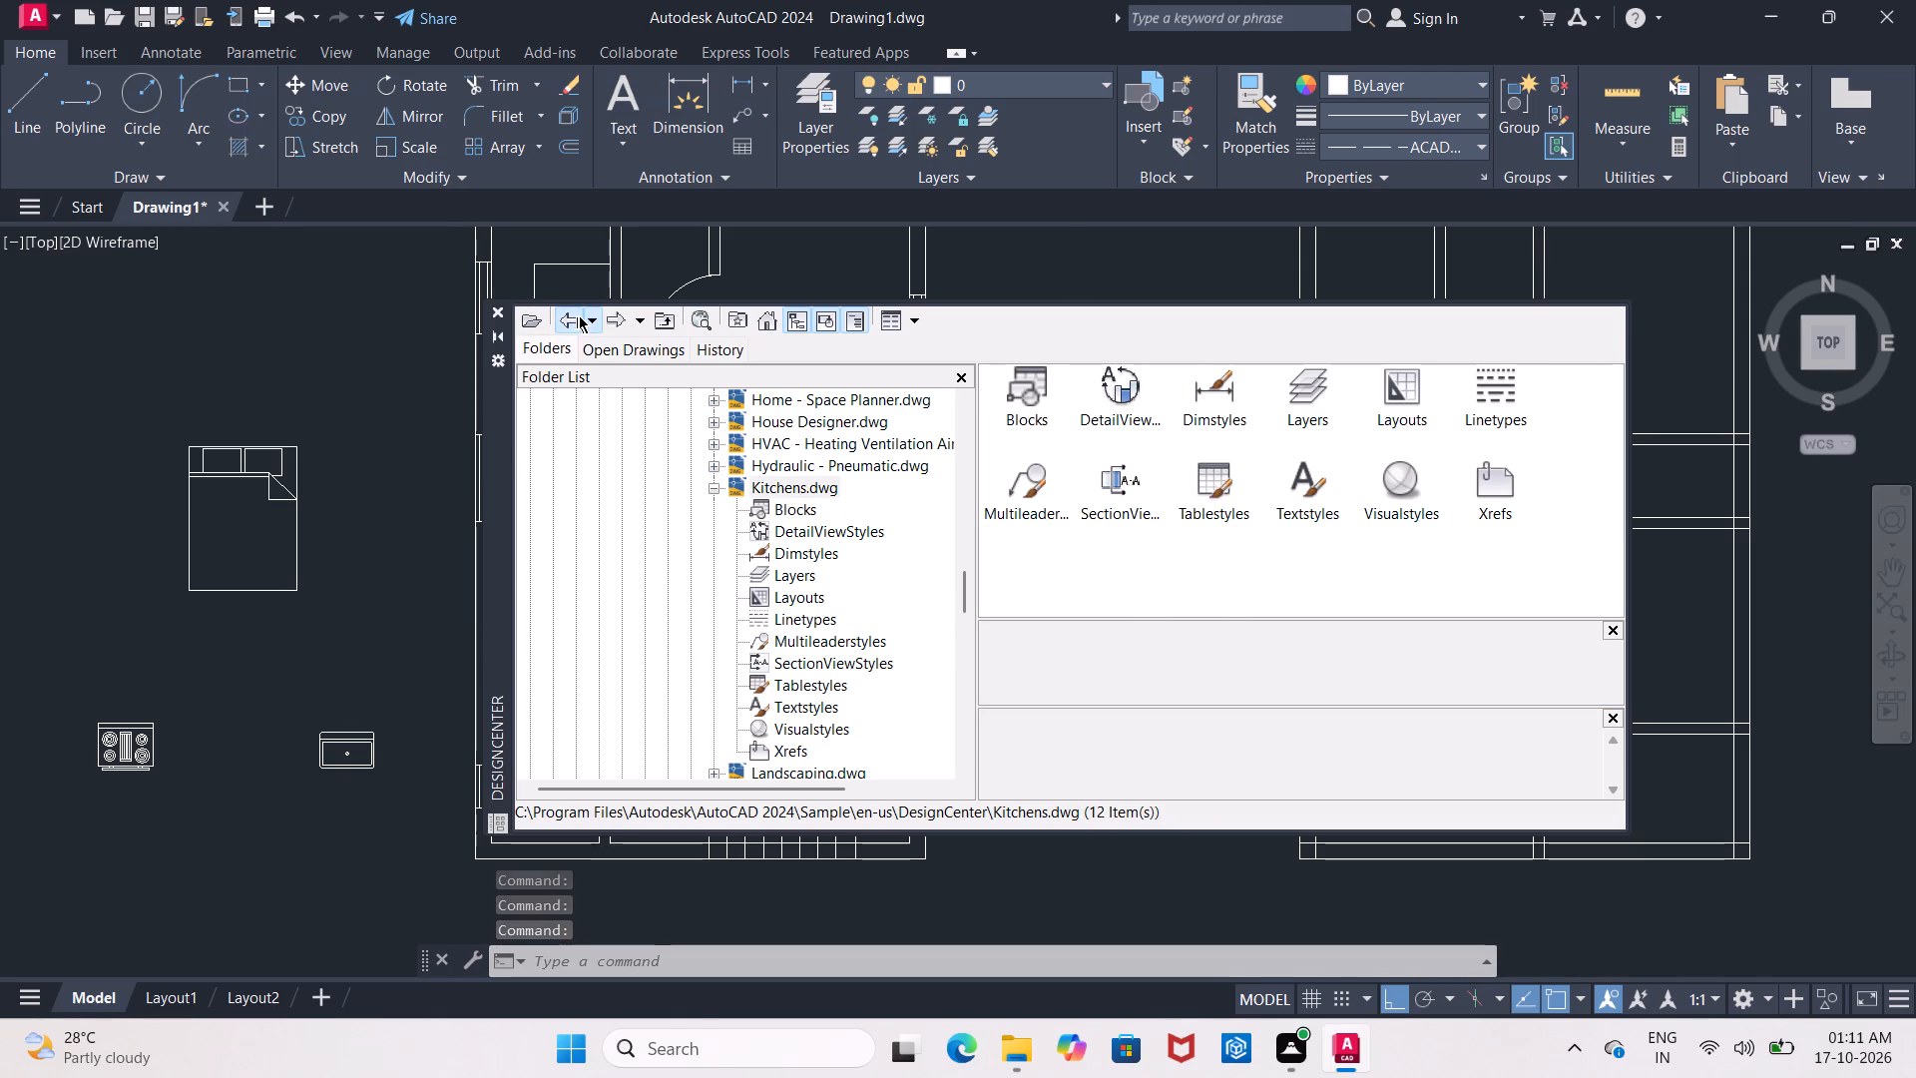
left_click(579, 315)
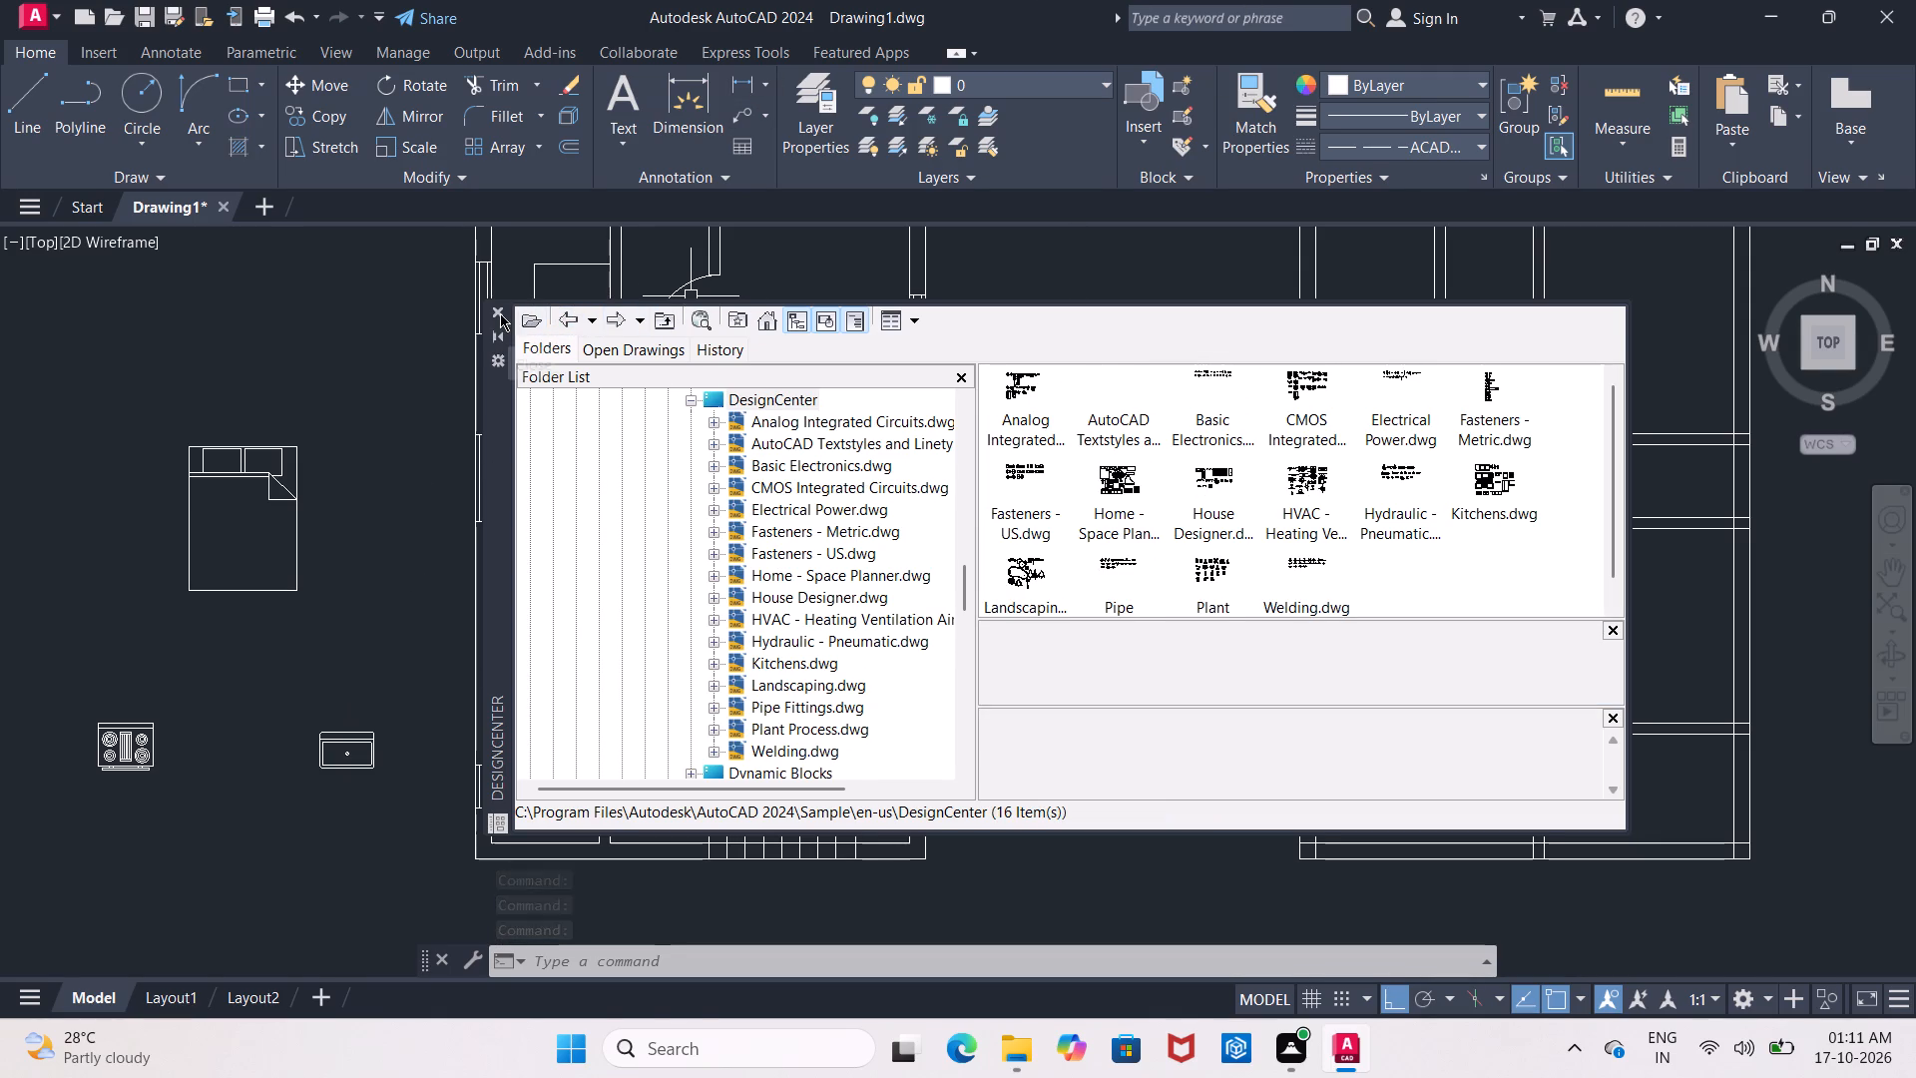
left_click(500, 313)
Move the sink by its drain centre, with ortho off, onto the counter in the upper-right corner of the upper-left room.
scroll(548, 338, "down", 2)
scroll(482, 476, "up", 2)
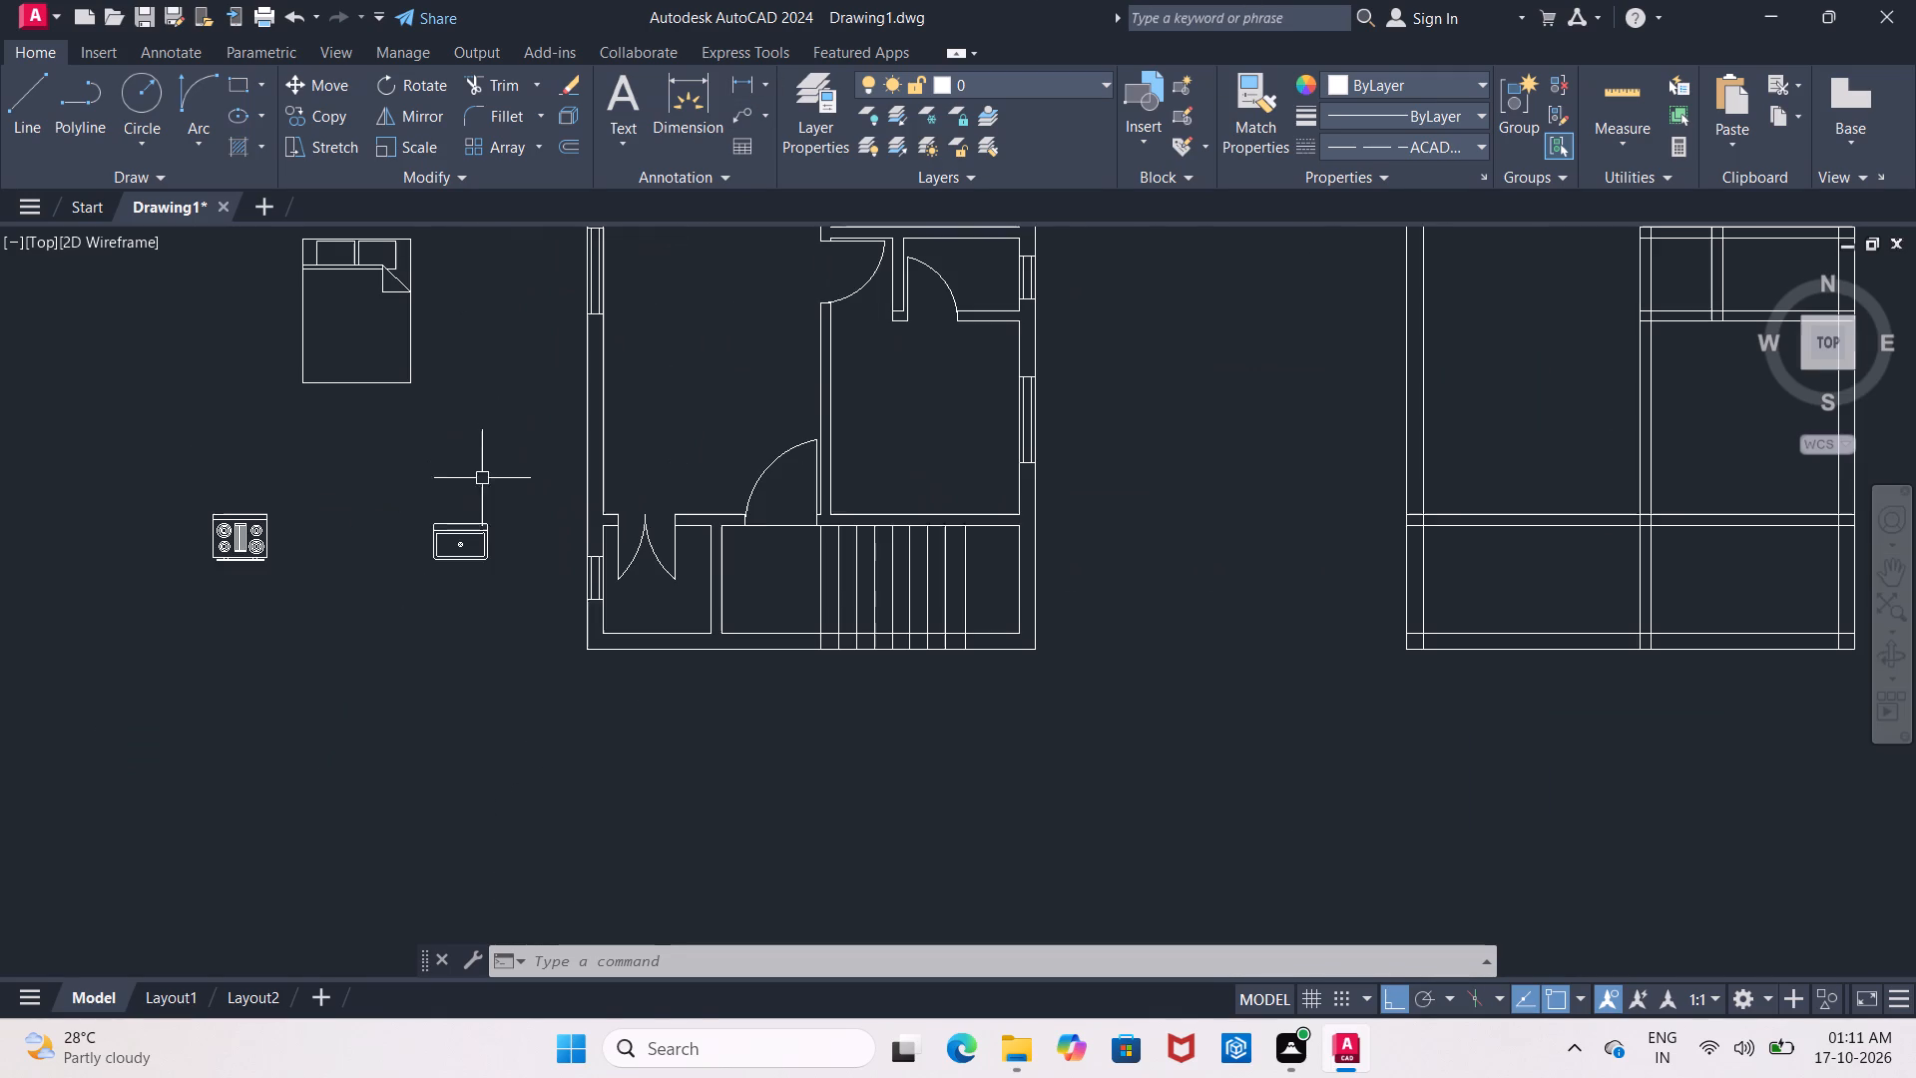
left_click(411, 504)
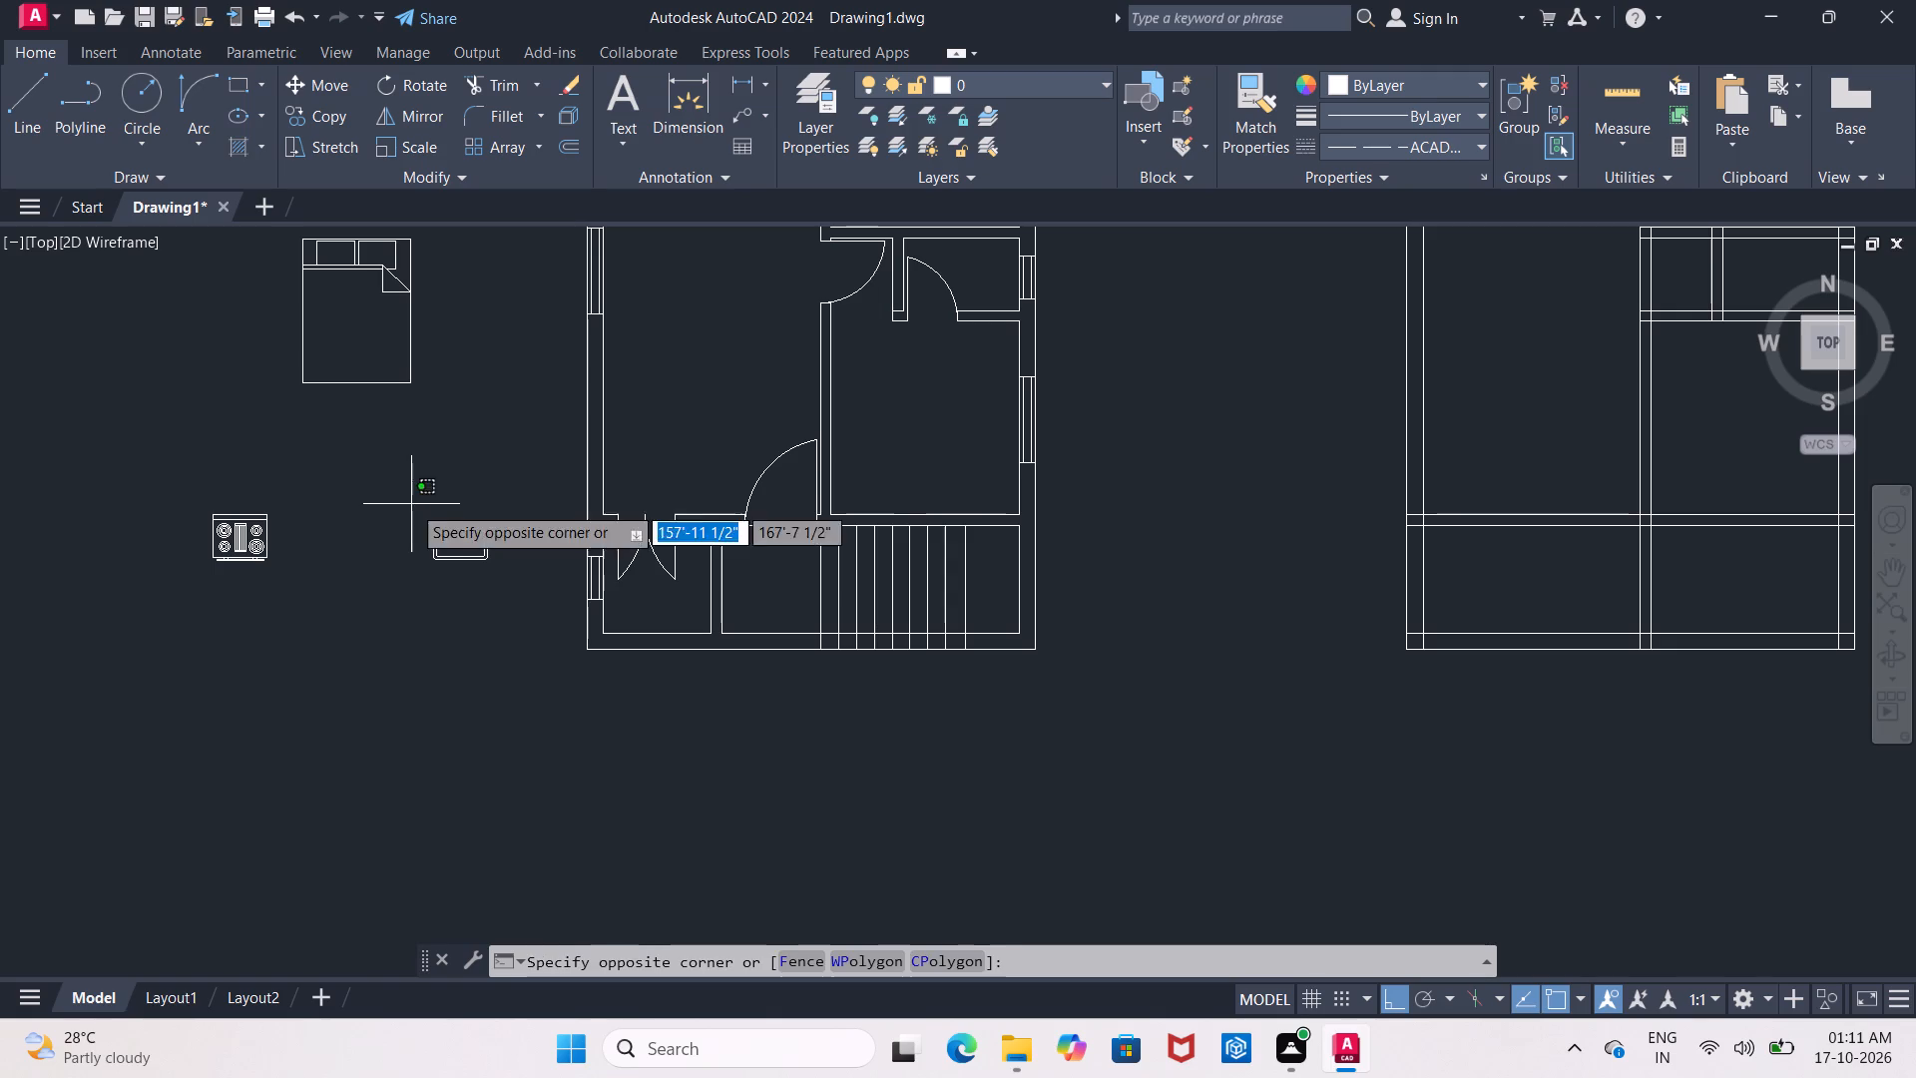
left_click(506, 576)
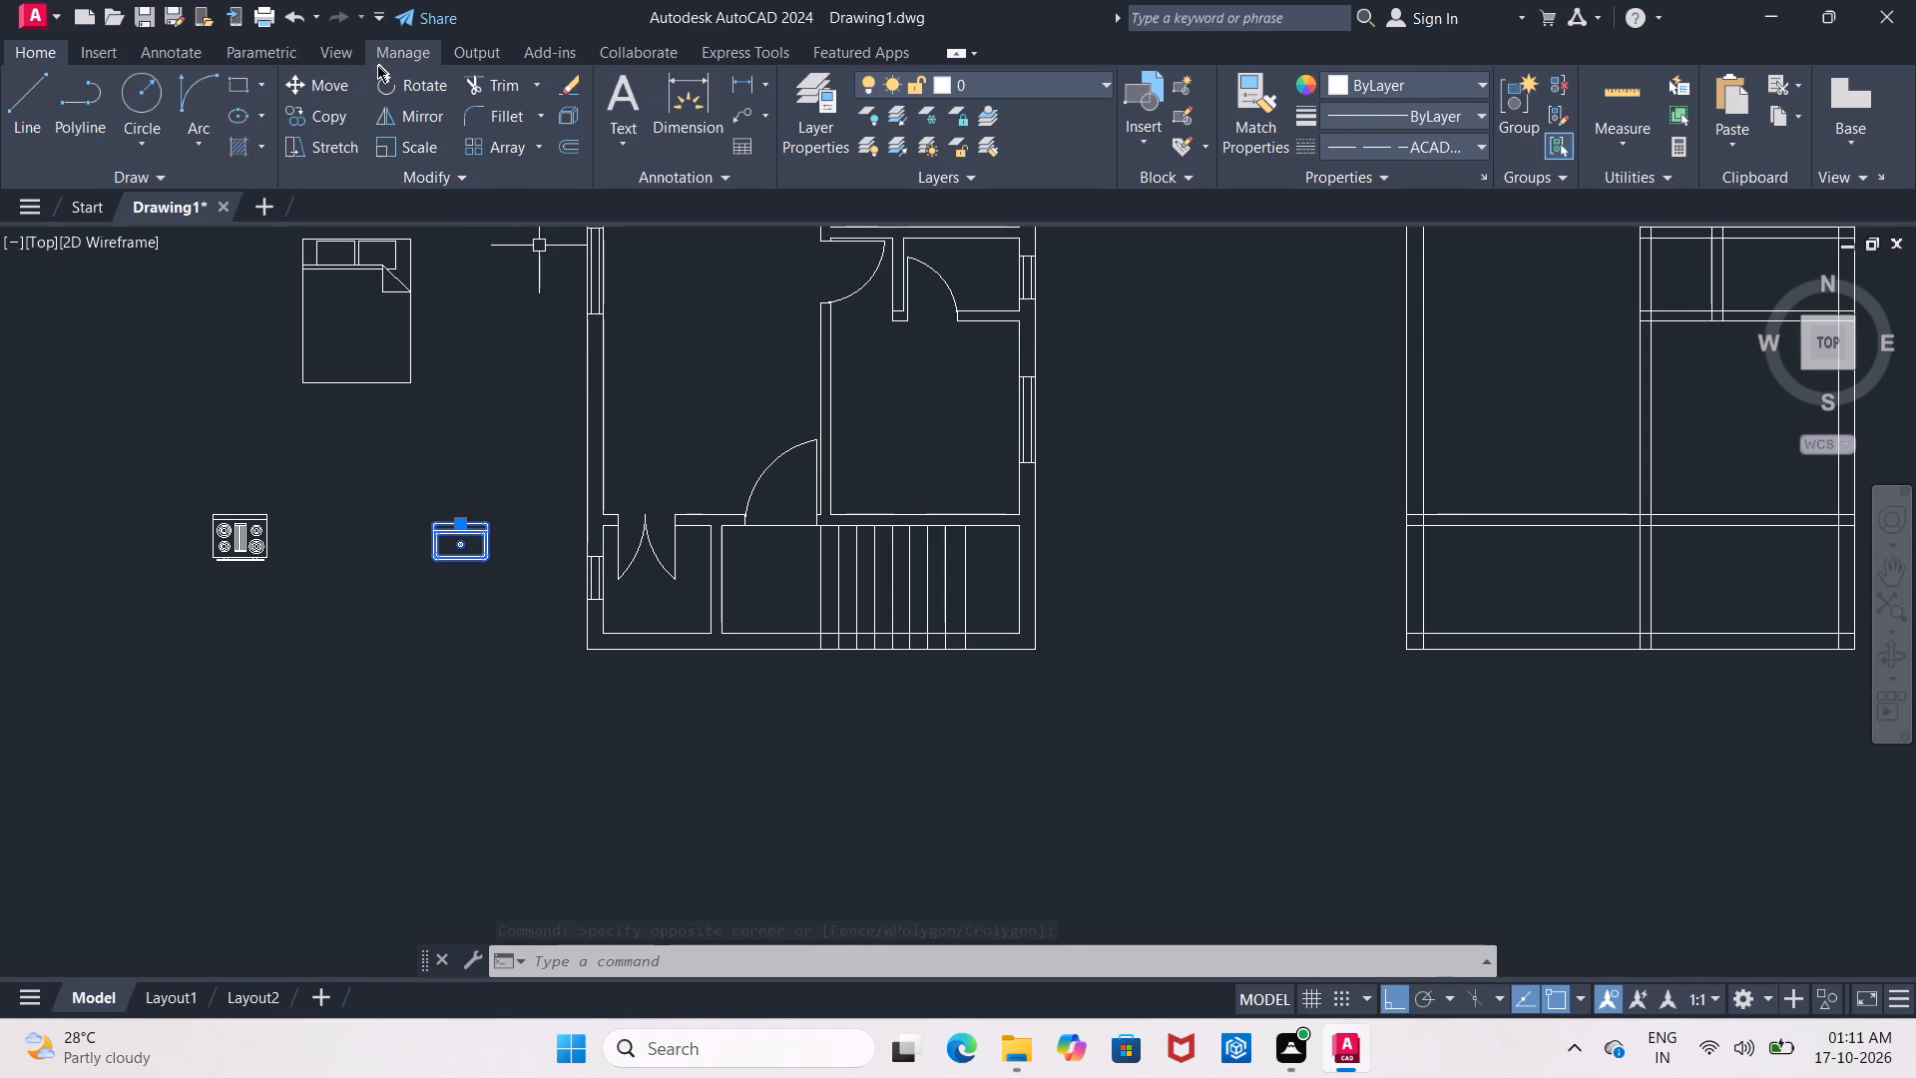
left_click(350, 85)
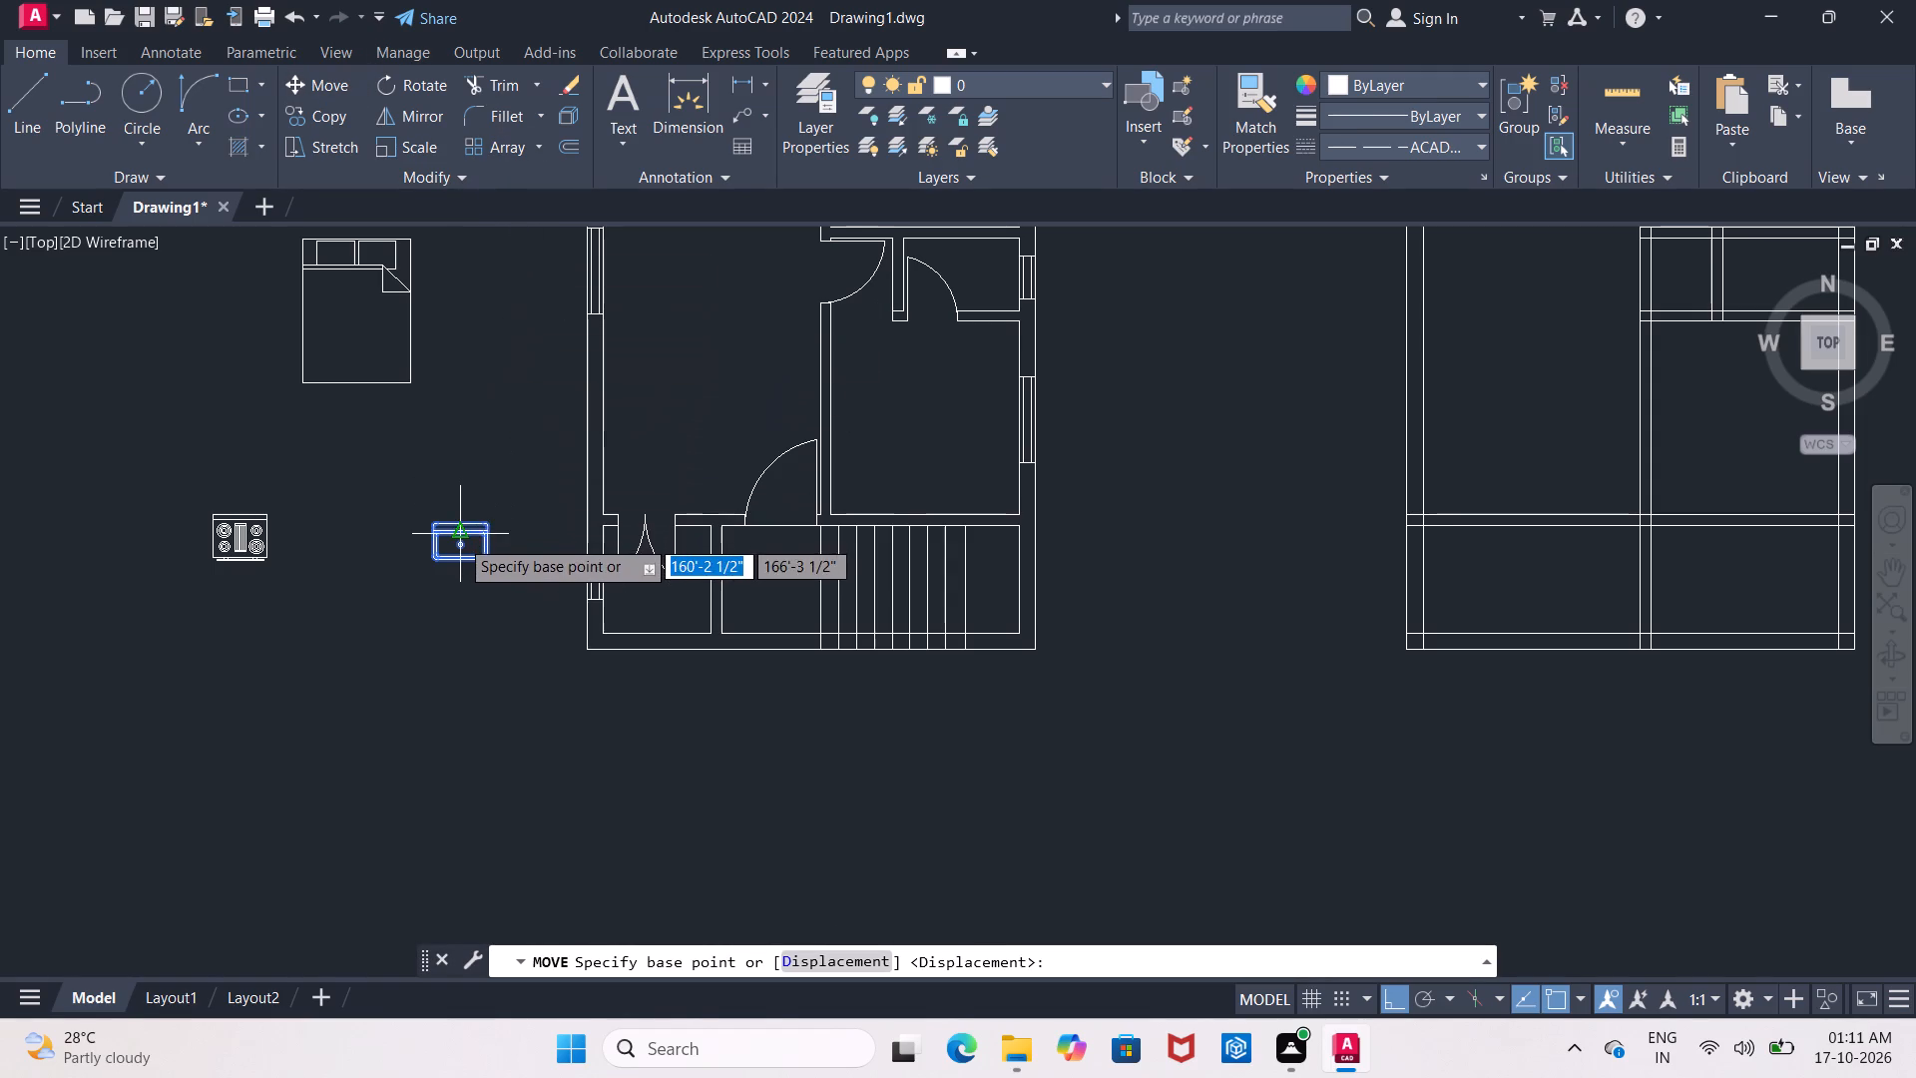
left_click(461, 549)
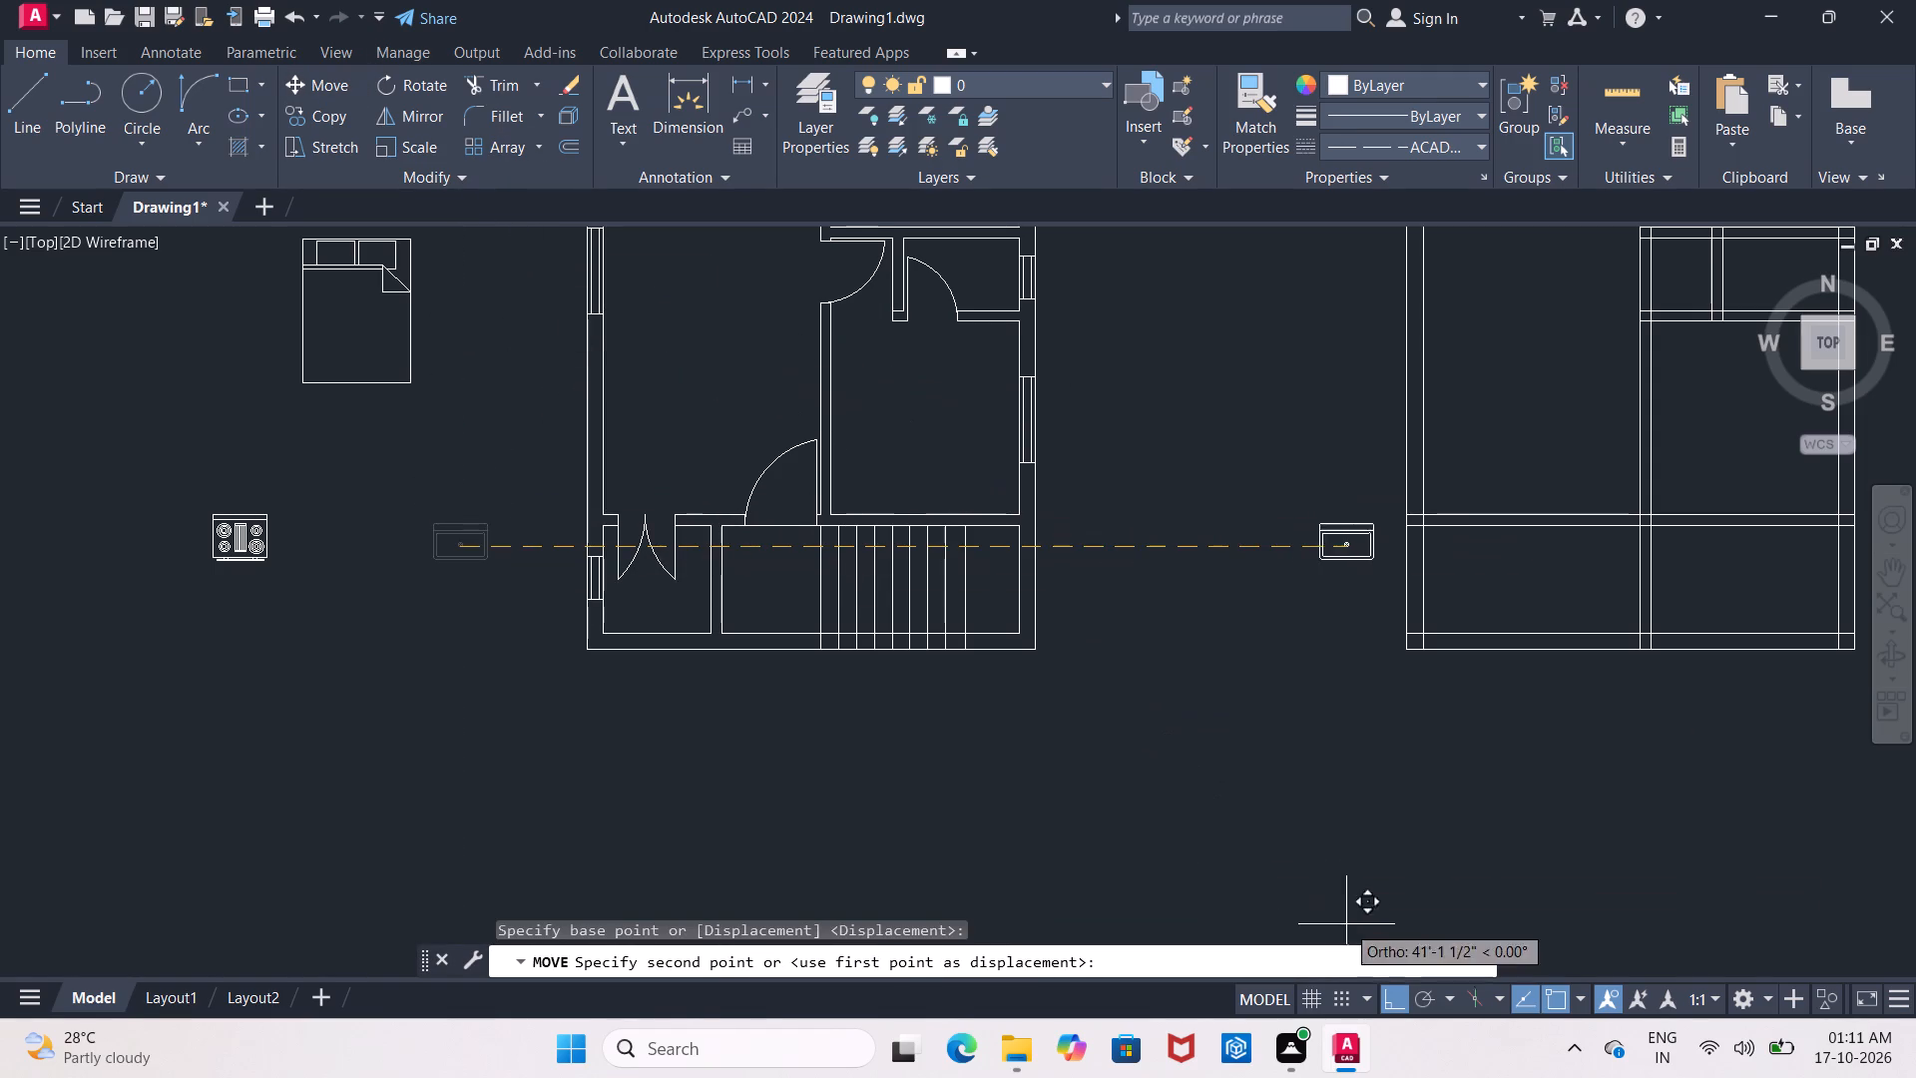
left_click(1397, 994)
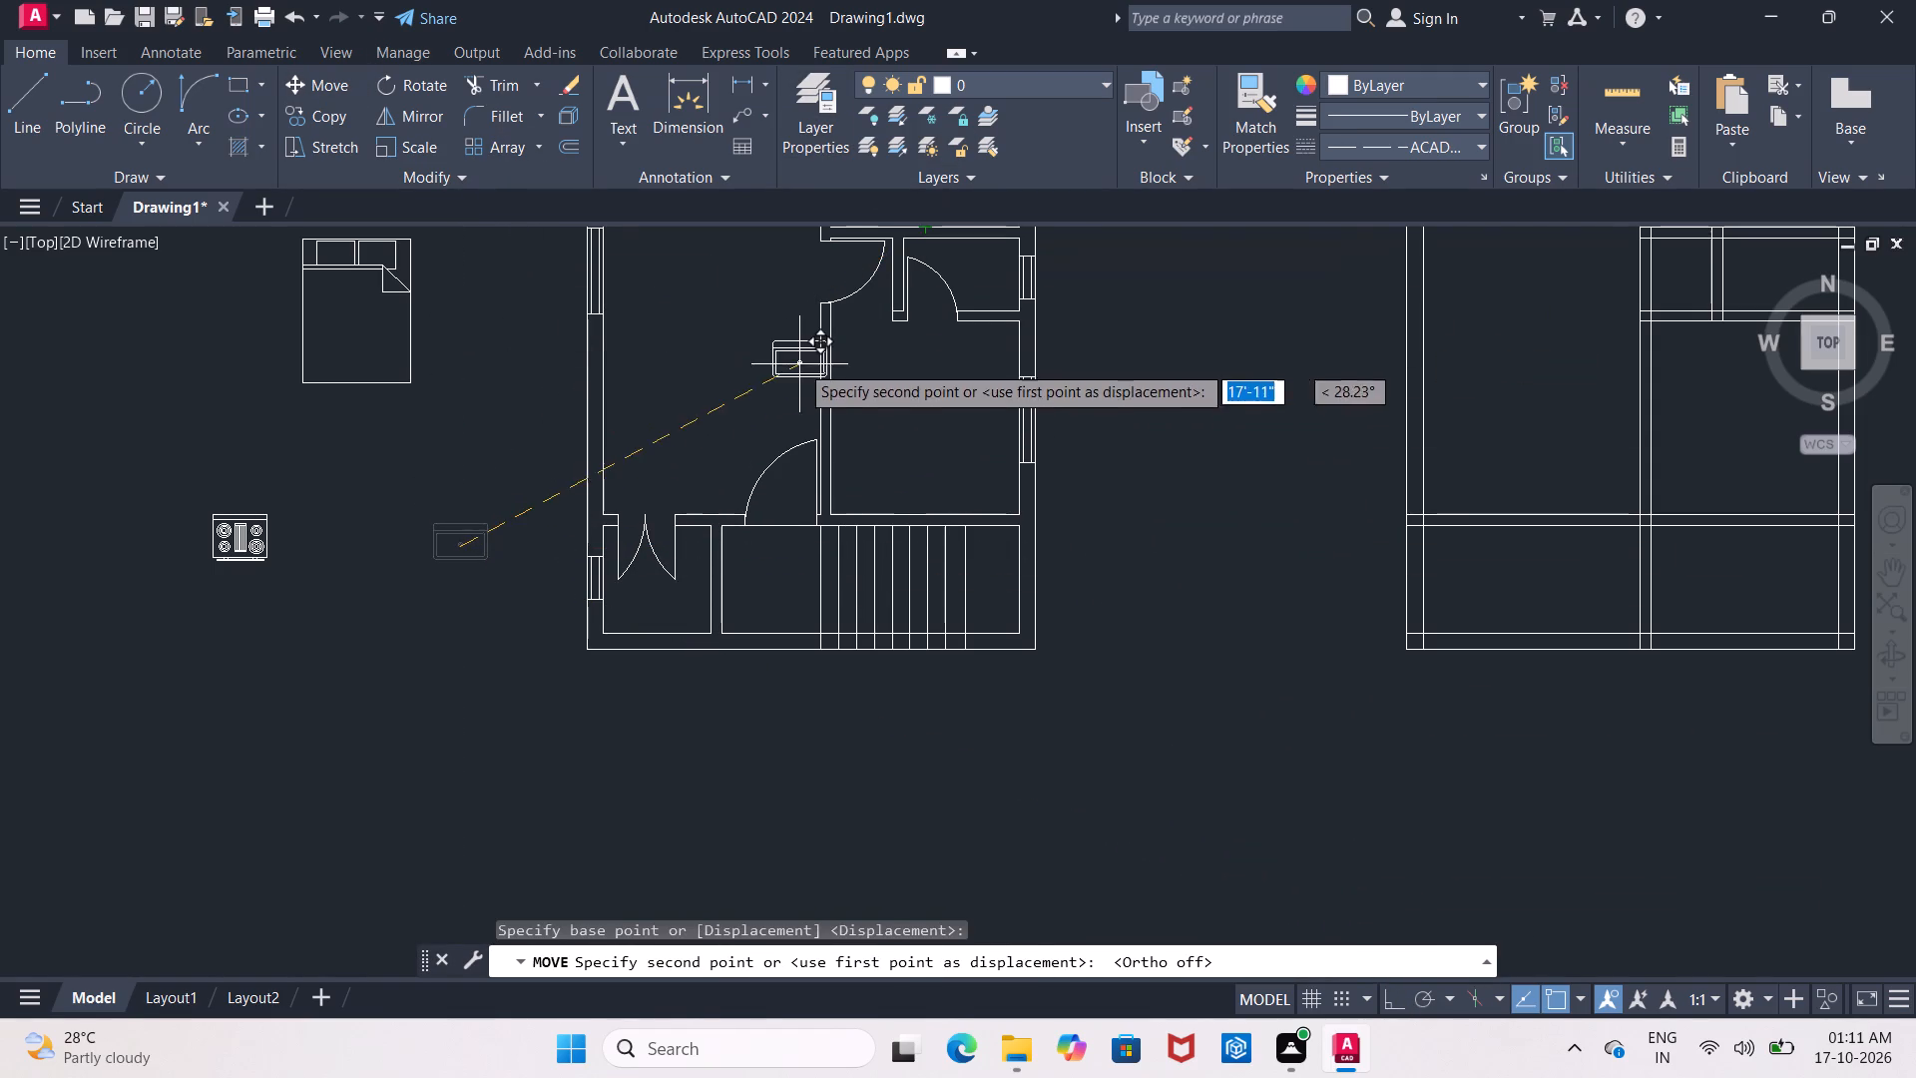
middle_click_drag(800, 372, 795, 691)
scroll(684, 367, "up", 3)
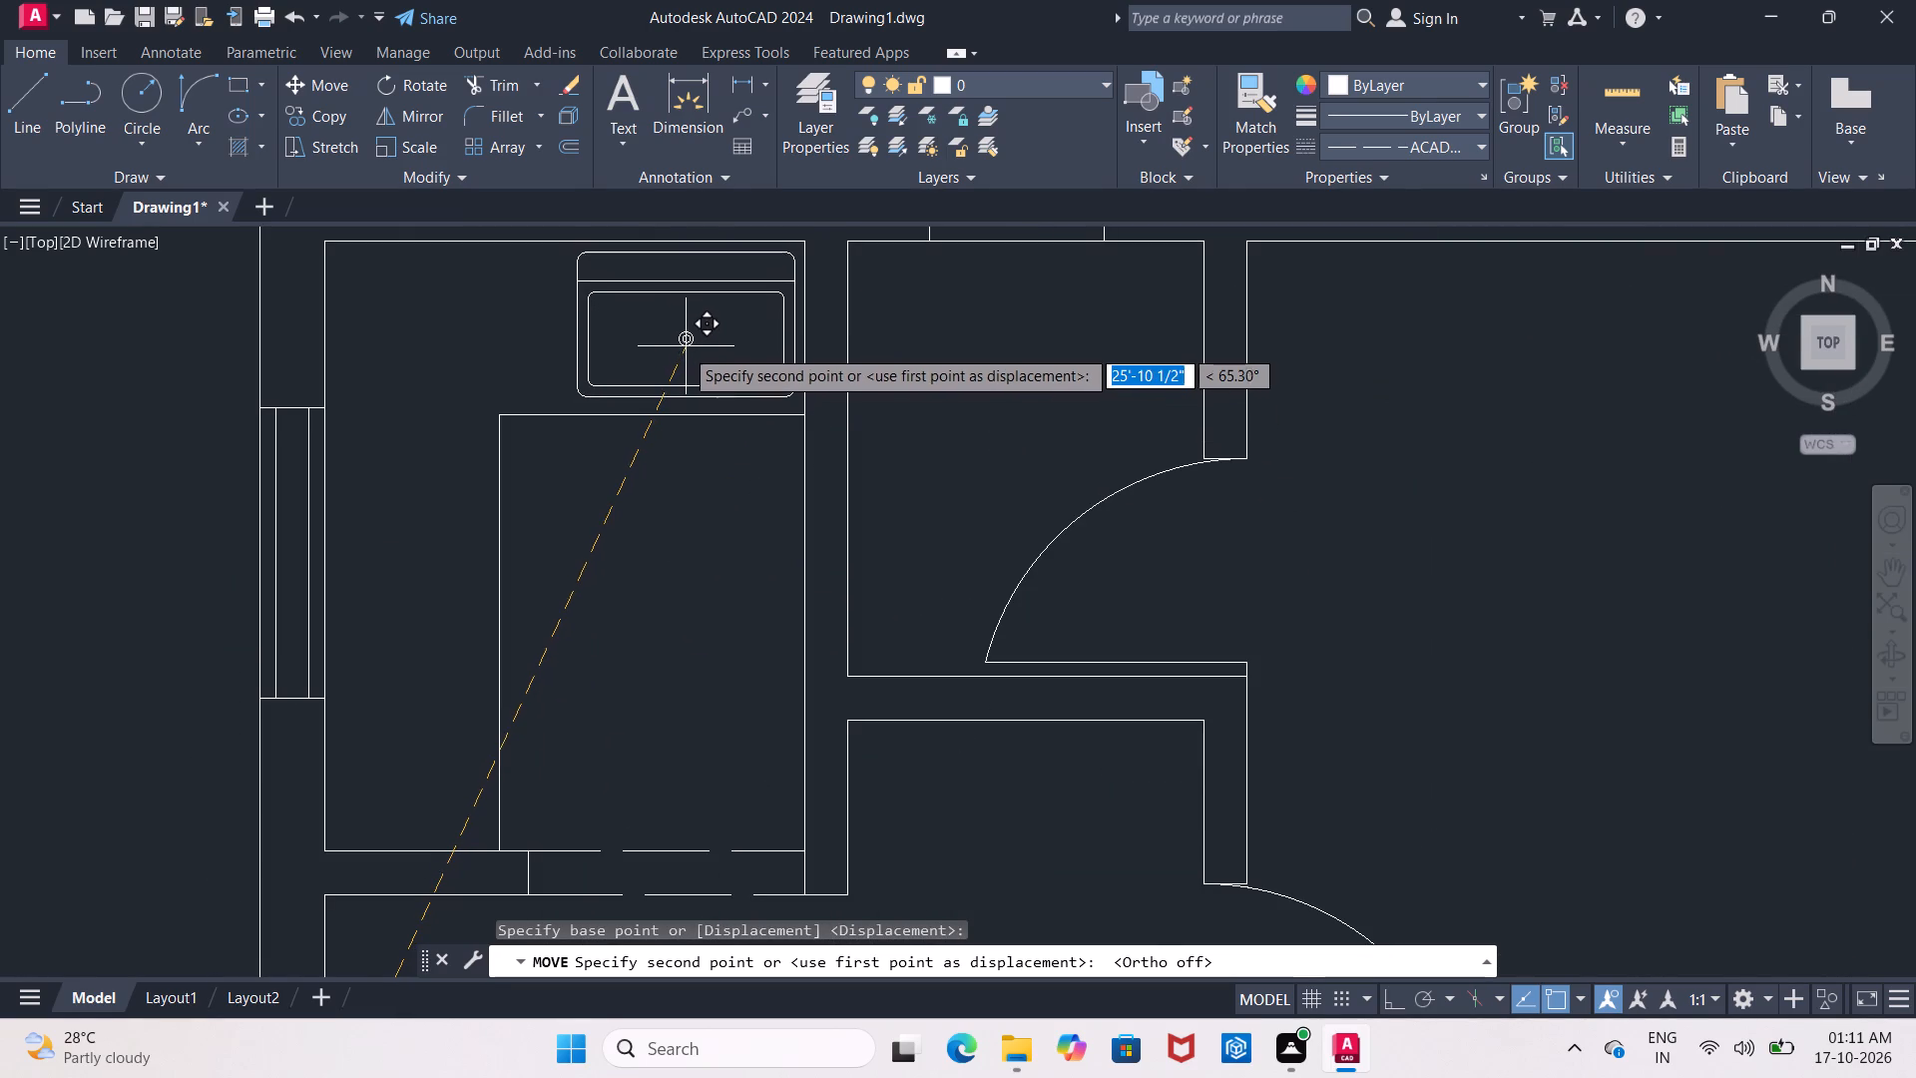
left_click(683, 348)
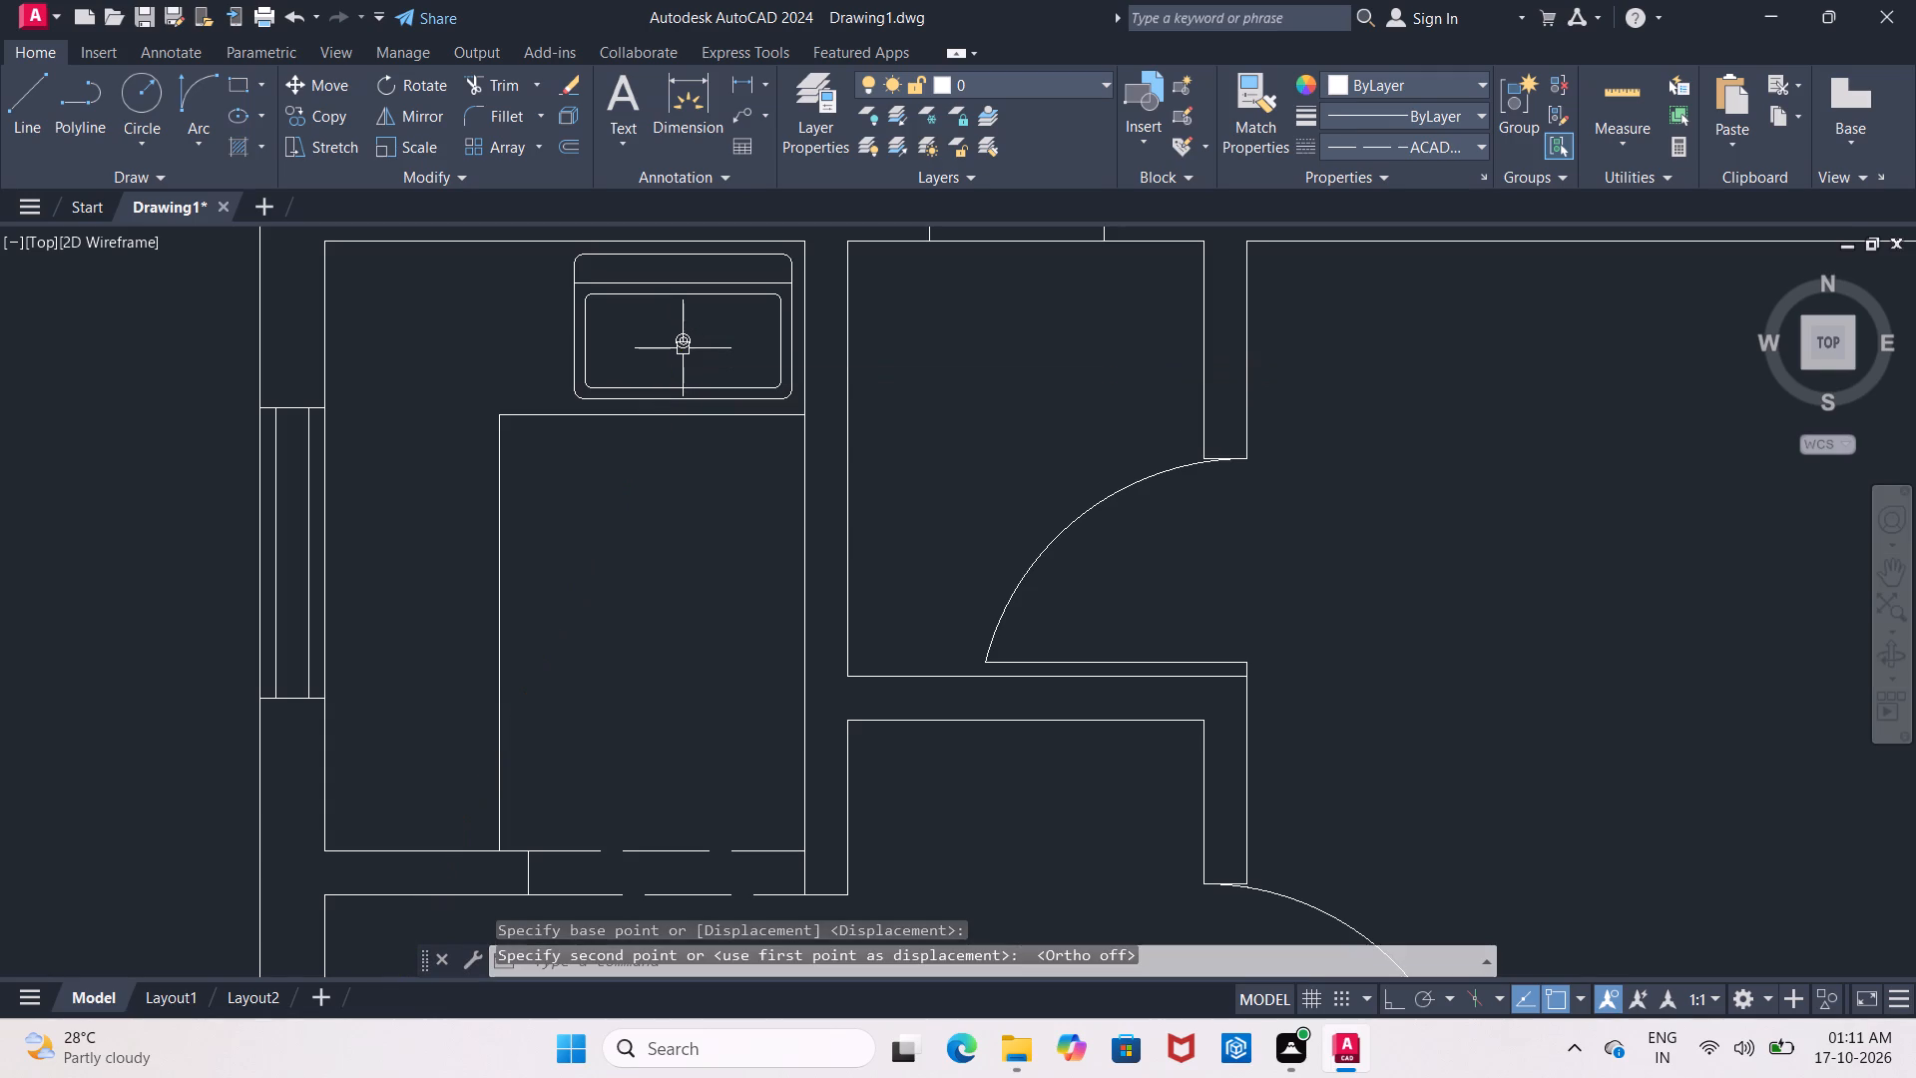
Rotate the range-oven block 270° about its upper-right corner.
scroll(682, 348, "down", 2)
middle_click_drag(665, 435, 675, 314)
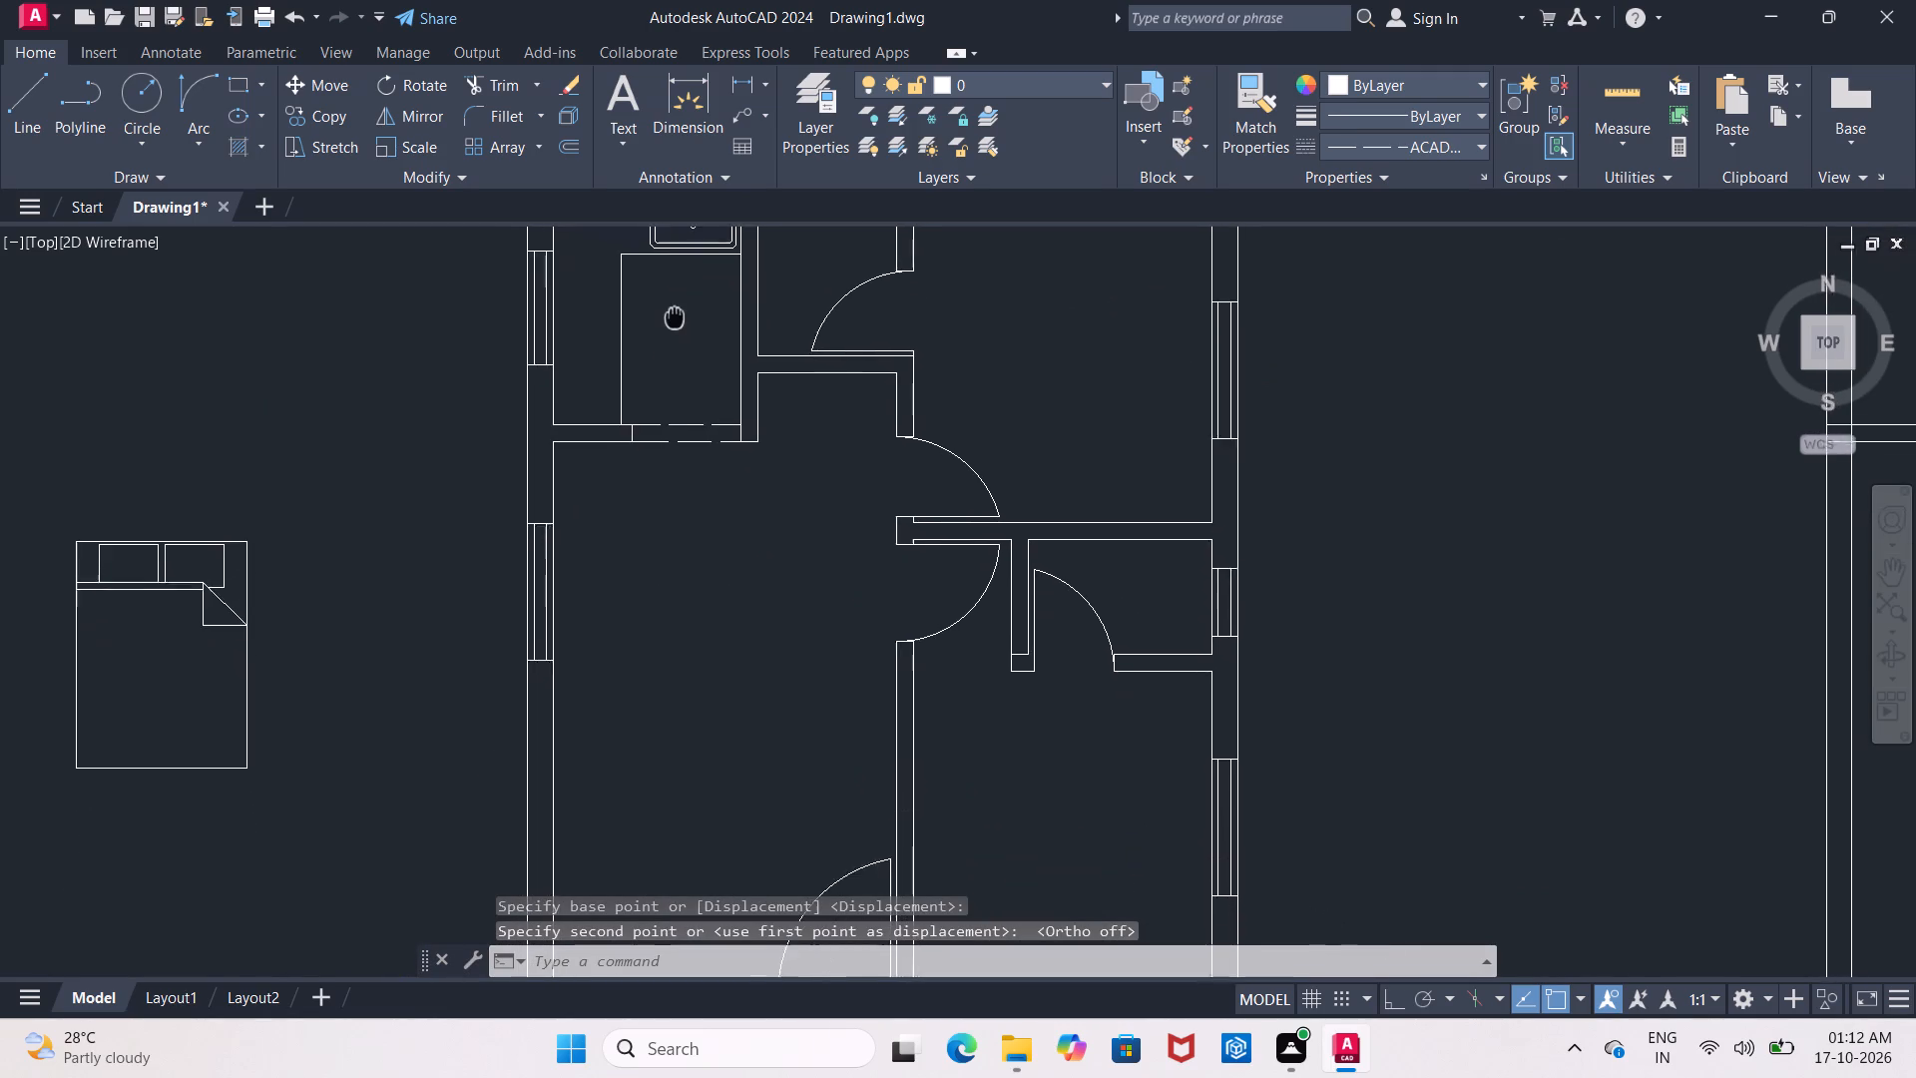
middle_click_drag(675, 314, 676, 262)
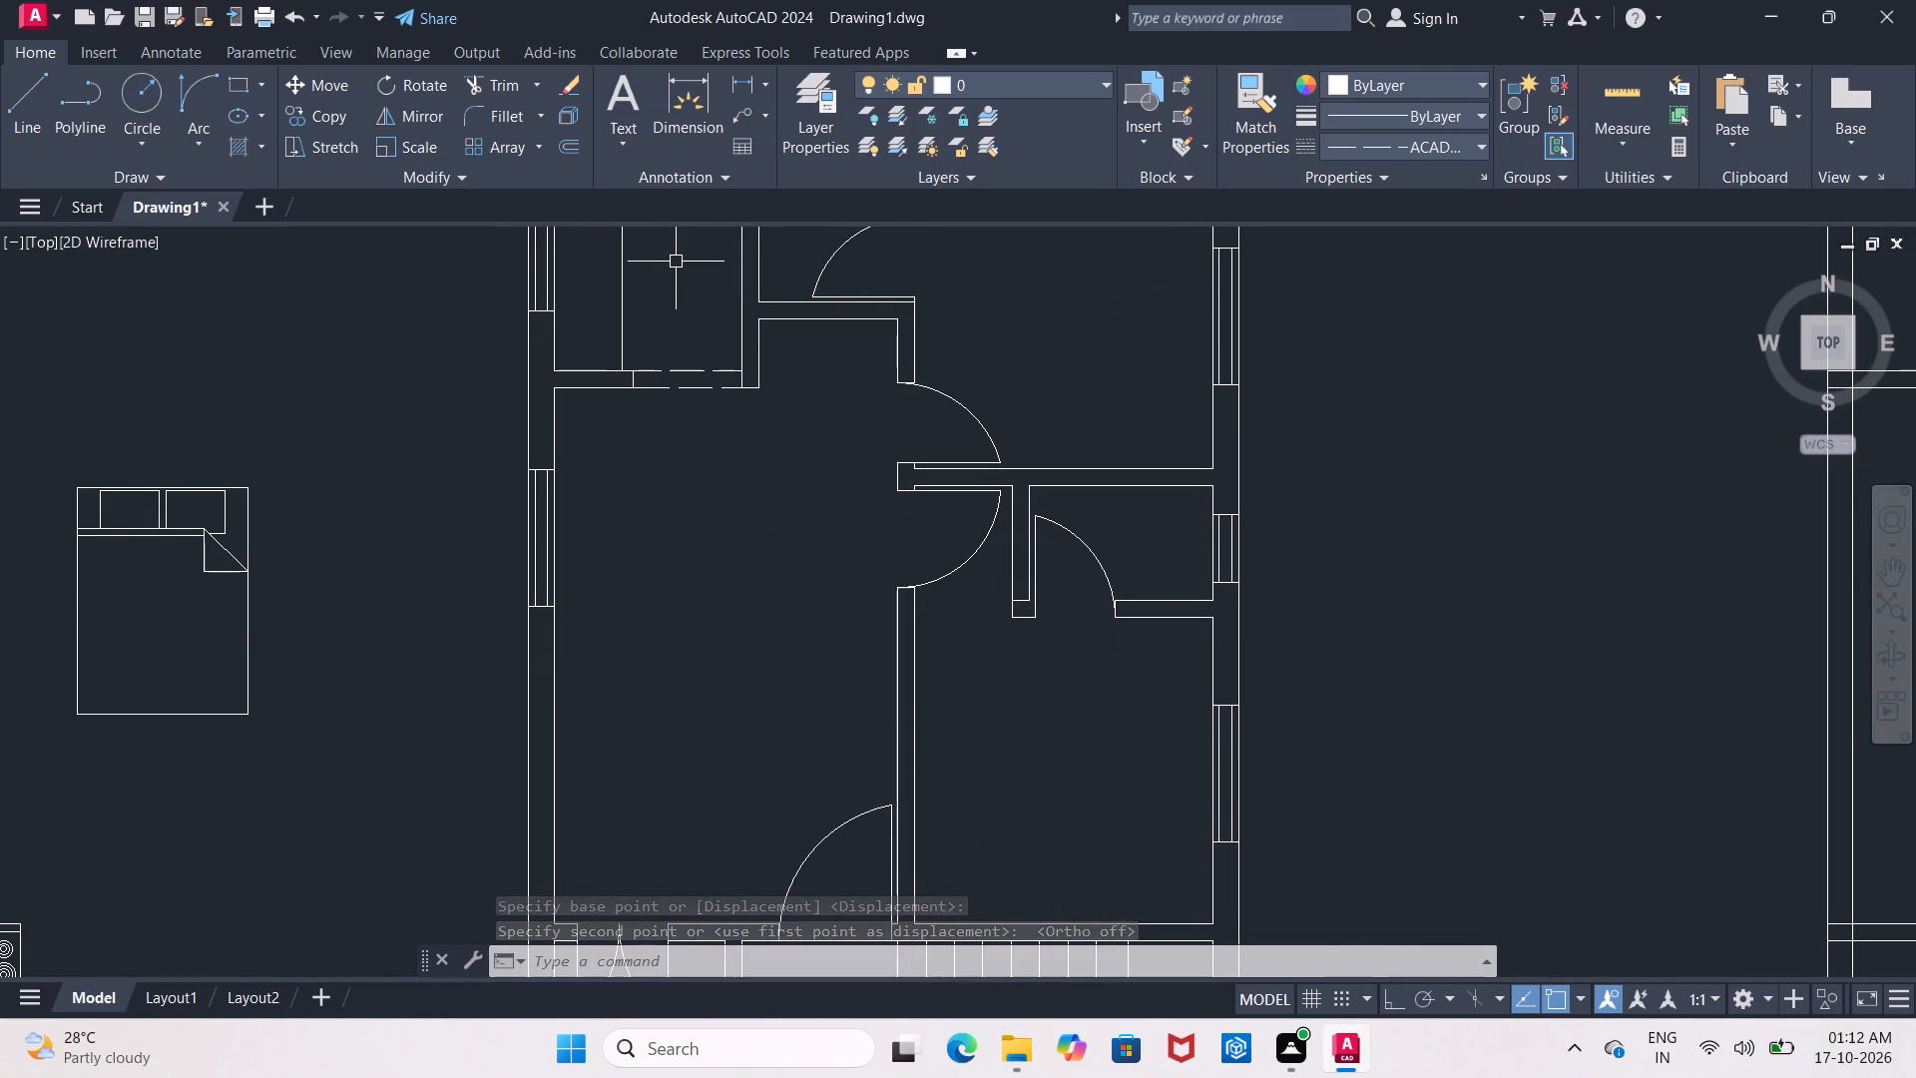
middle_click_drag(511, 337, 780, 259)
scroll(780, 259, "down", 2)
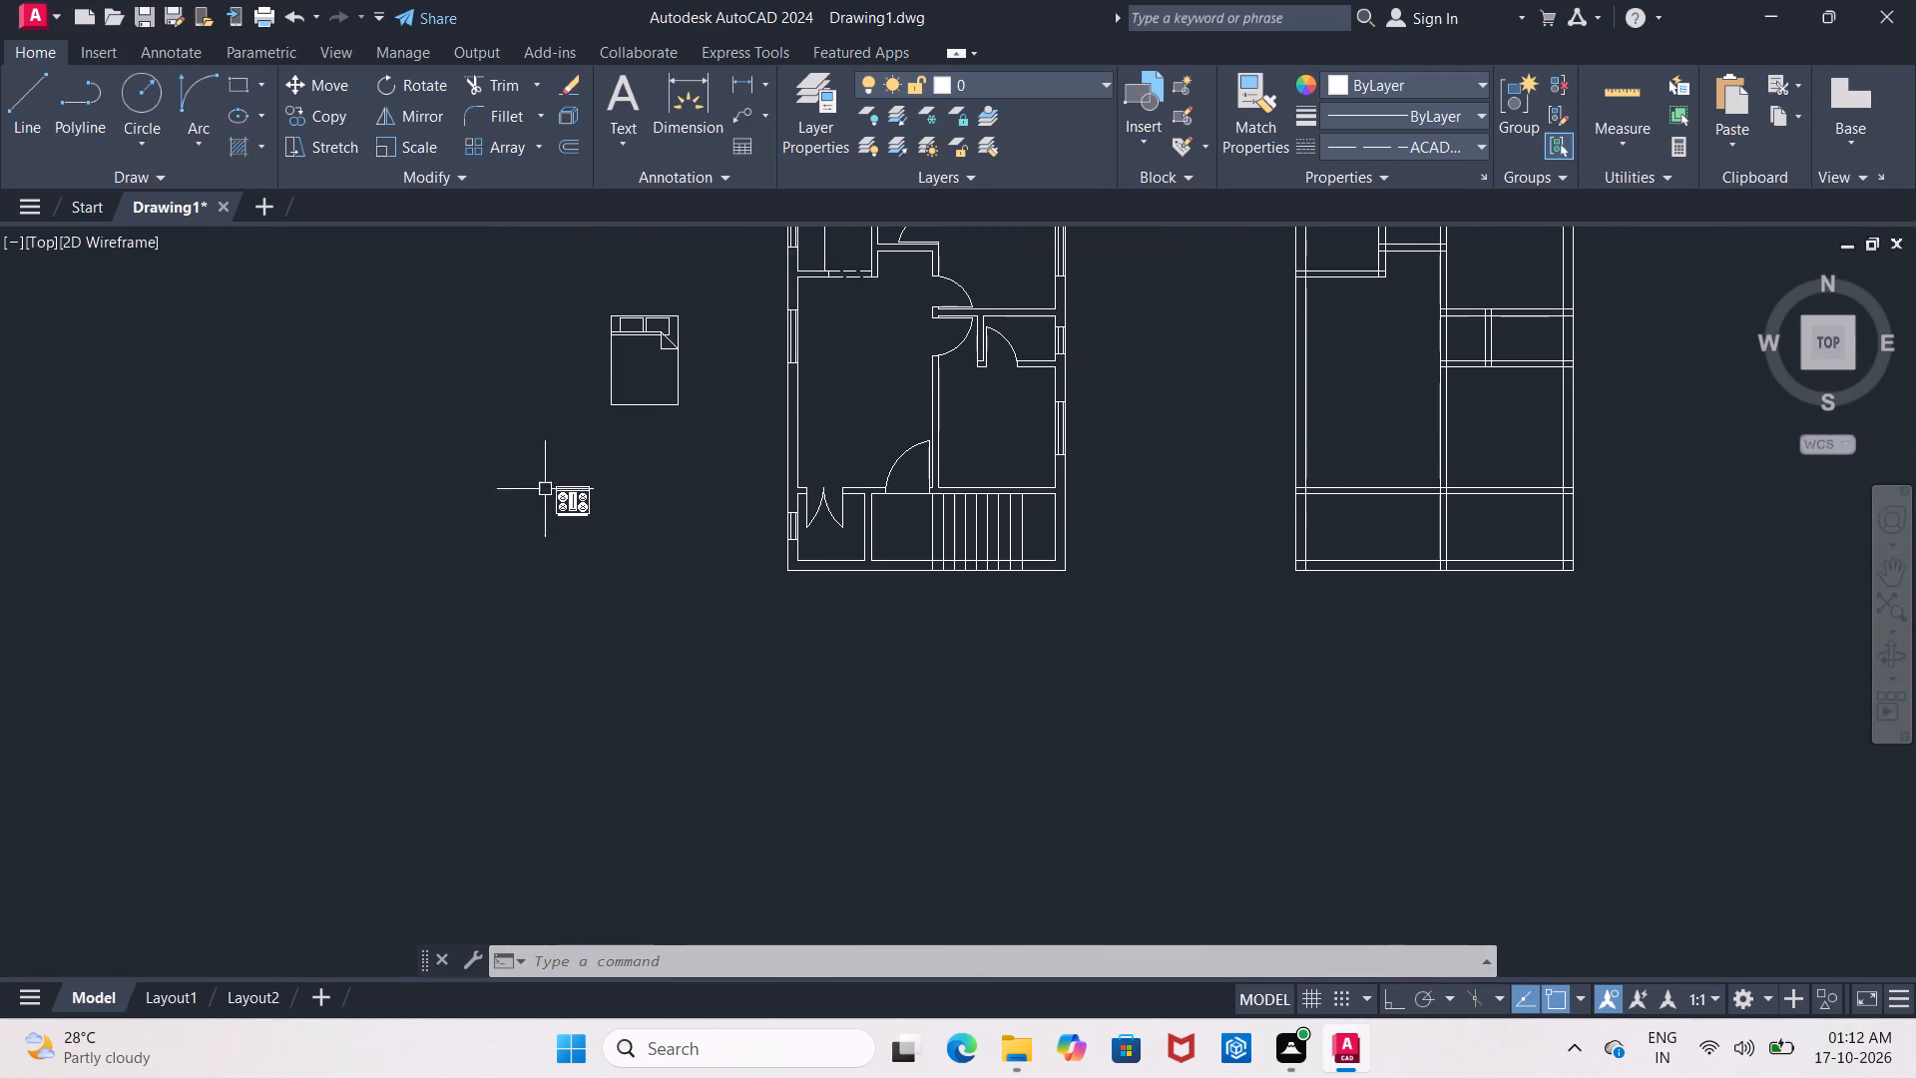
left_click(541, 474)
left_click(646, 557)
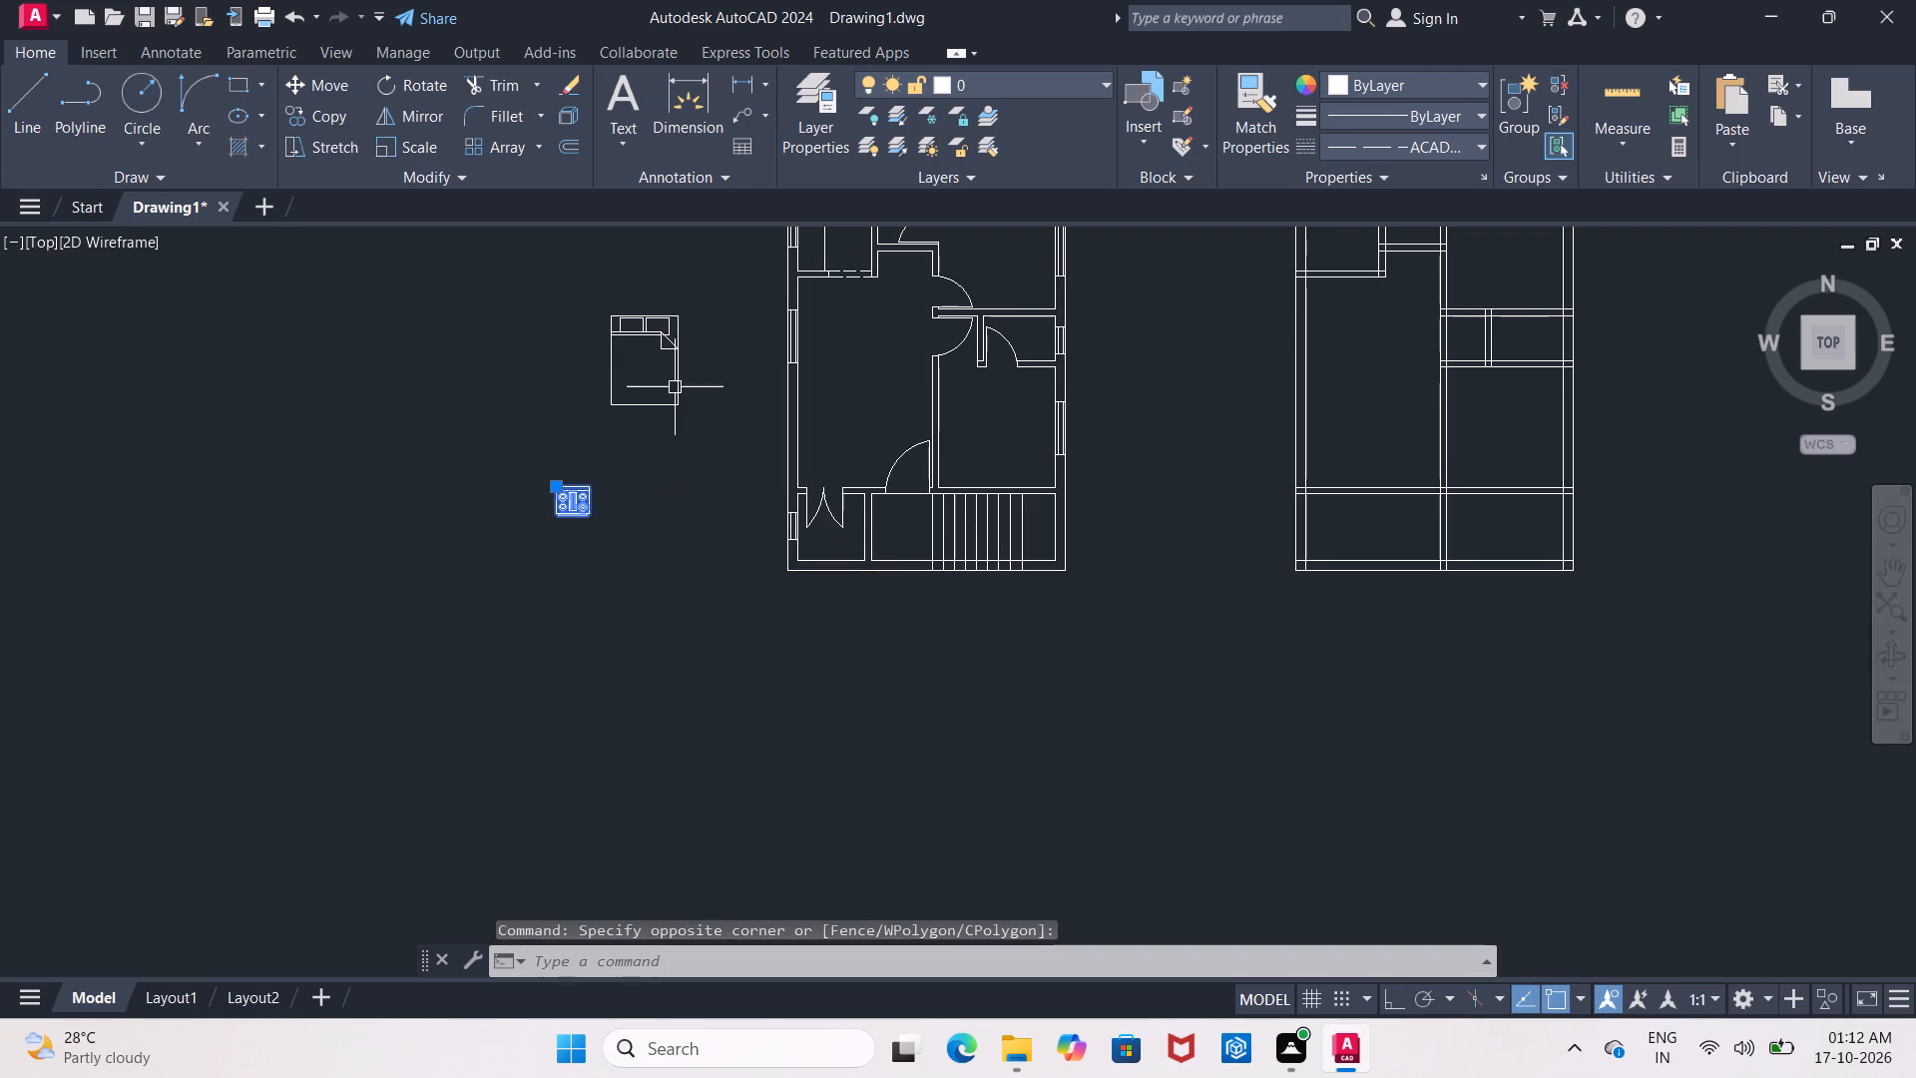
left_click(438, 98)
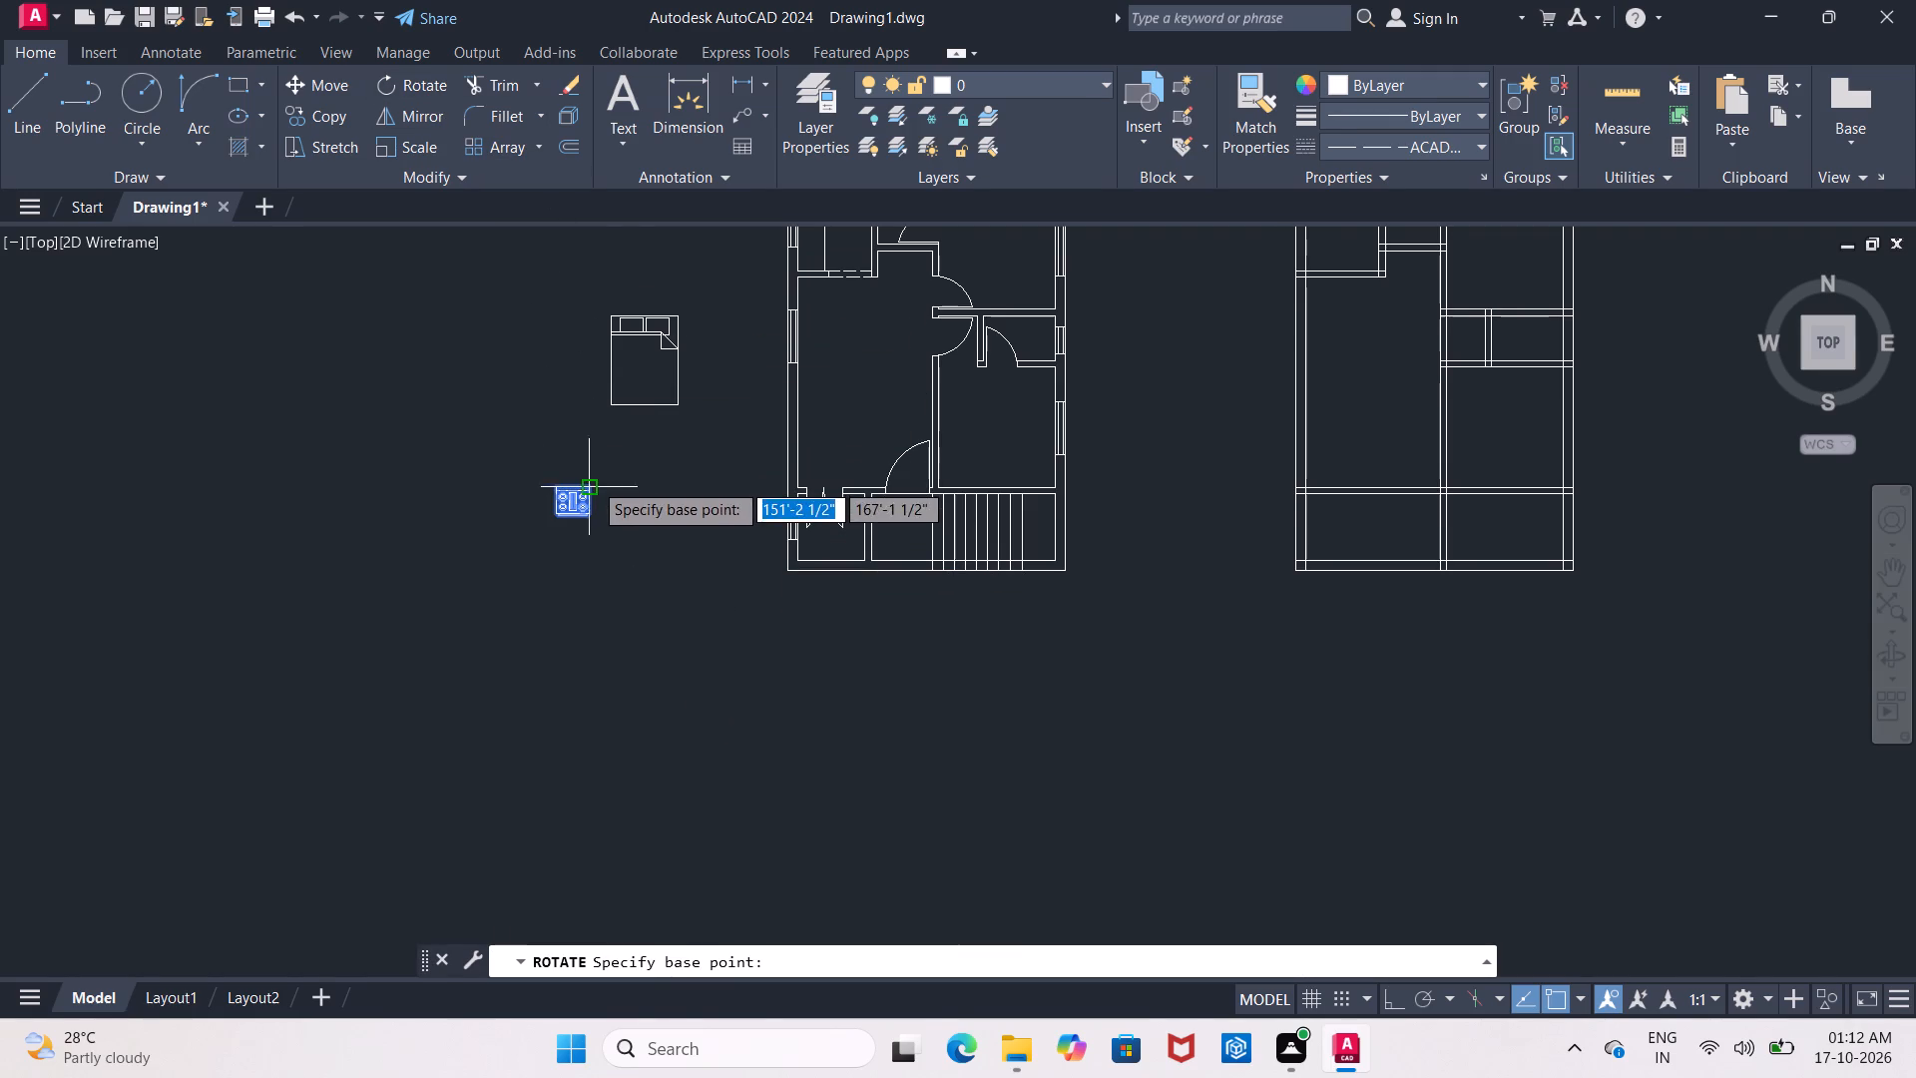
left_click(593, 481)
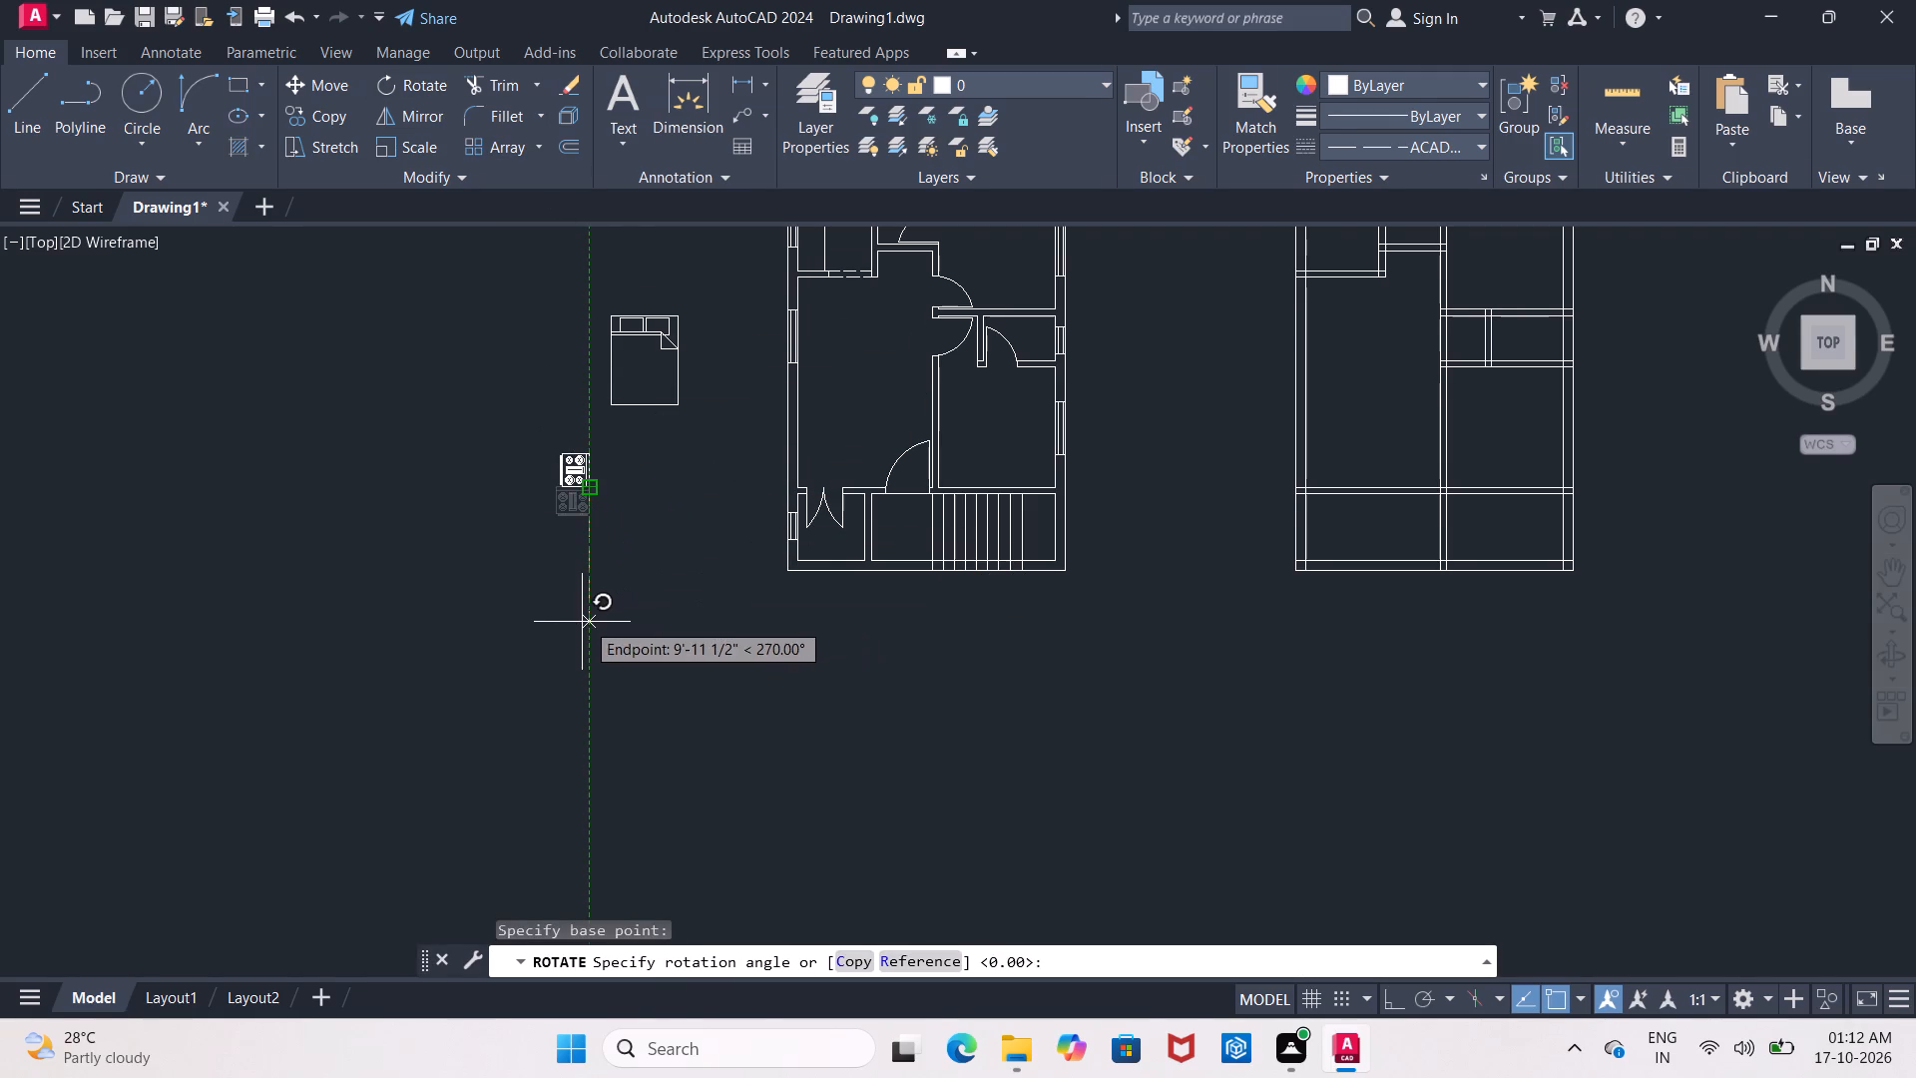
left_click(582, 622)
Move the range-oven block from outside the plan into the kitchen, the upper-left room with the sink.
left_click_drag(525, 439, 549, 453)
left_click(629, 521)
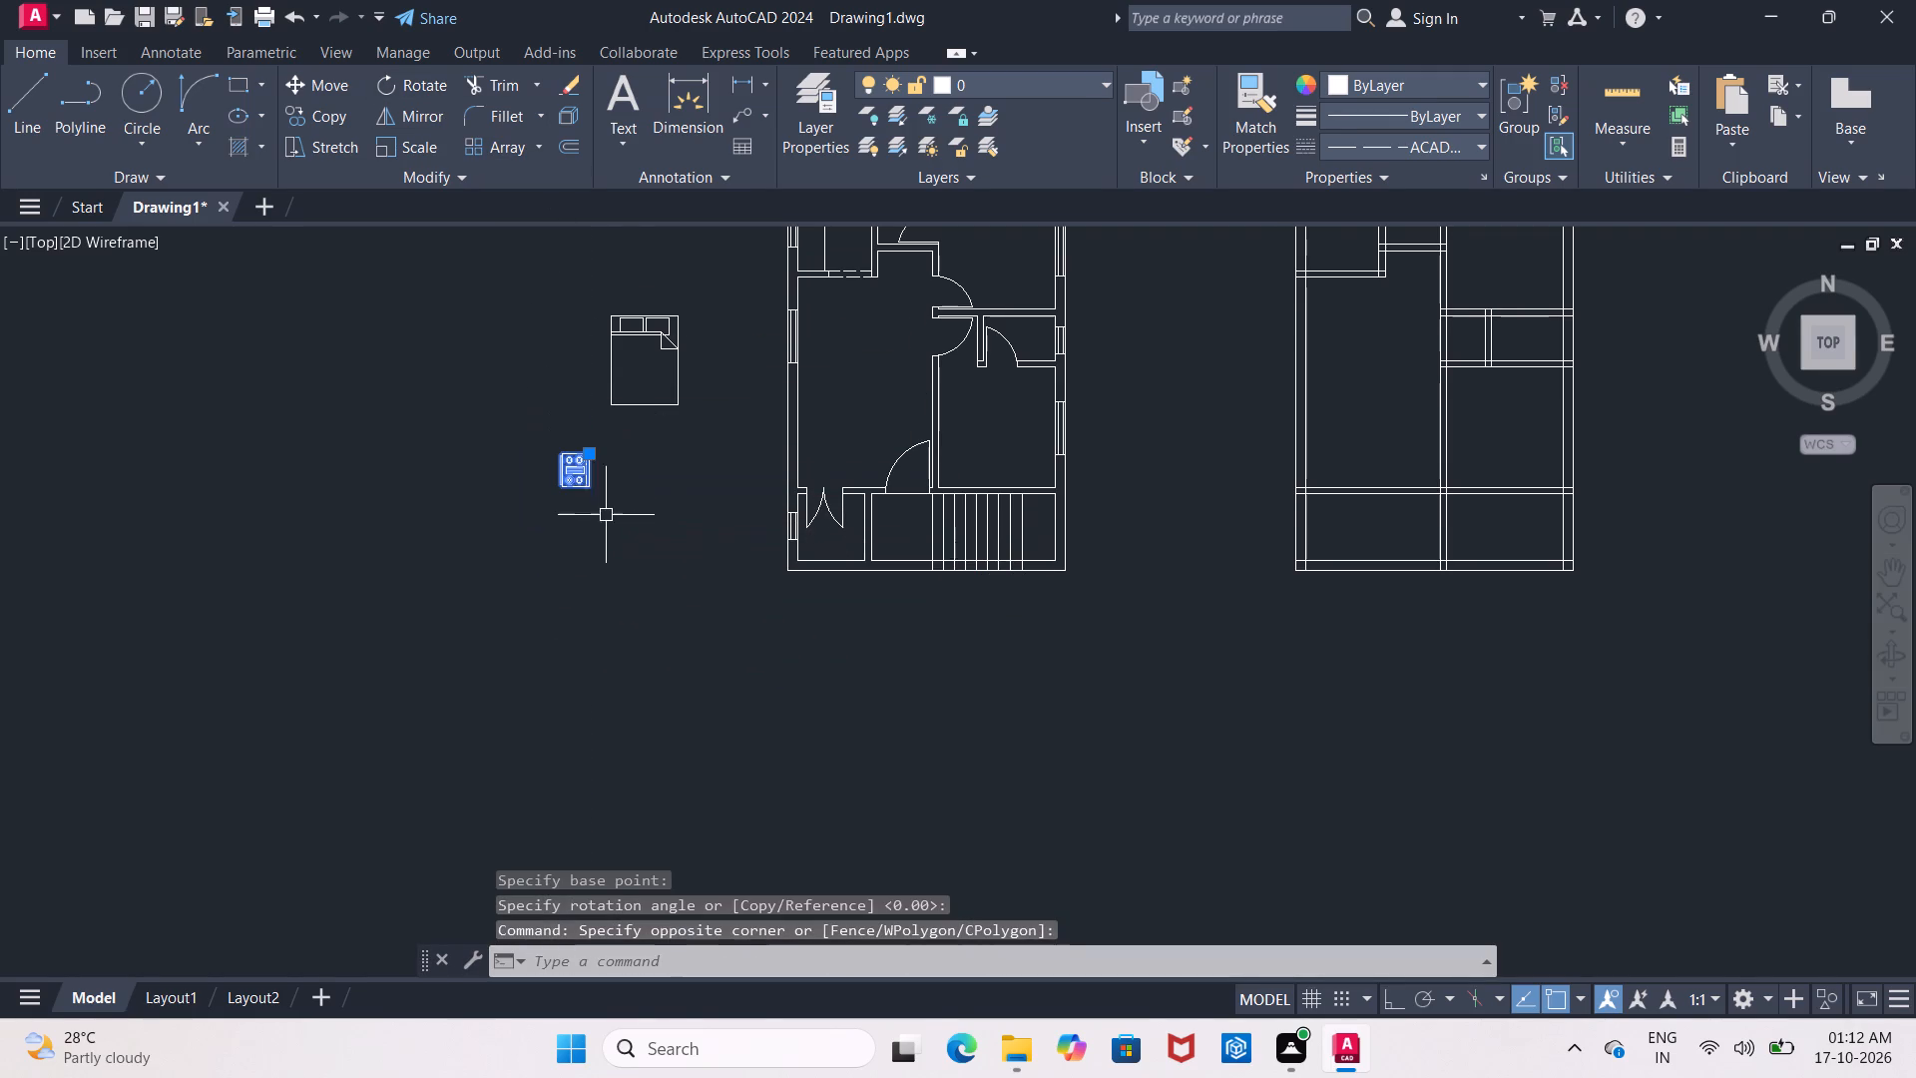
left_click(339, 88)
left_click(588, 466)
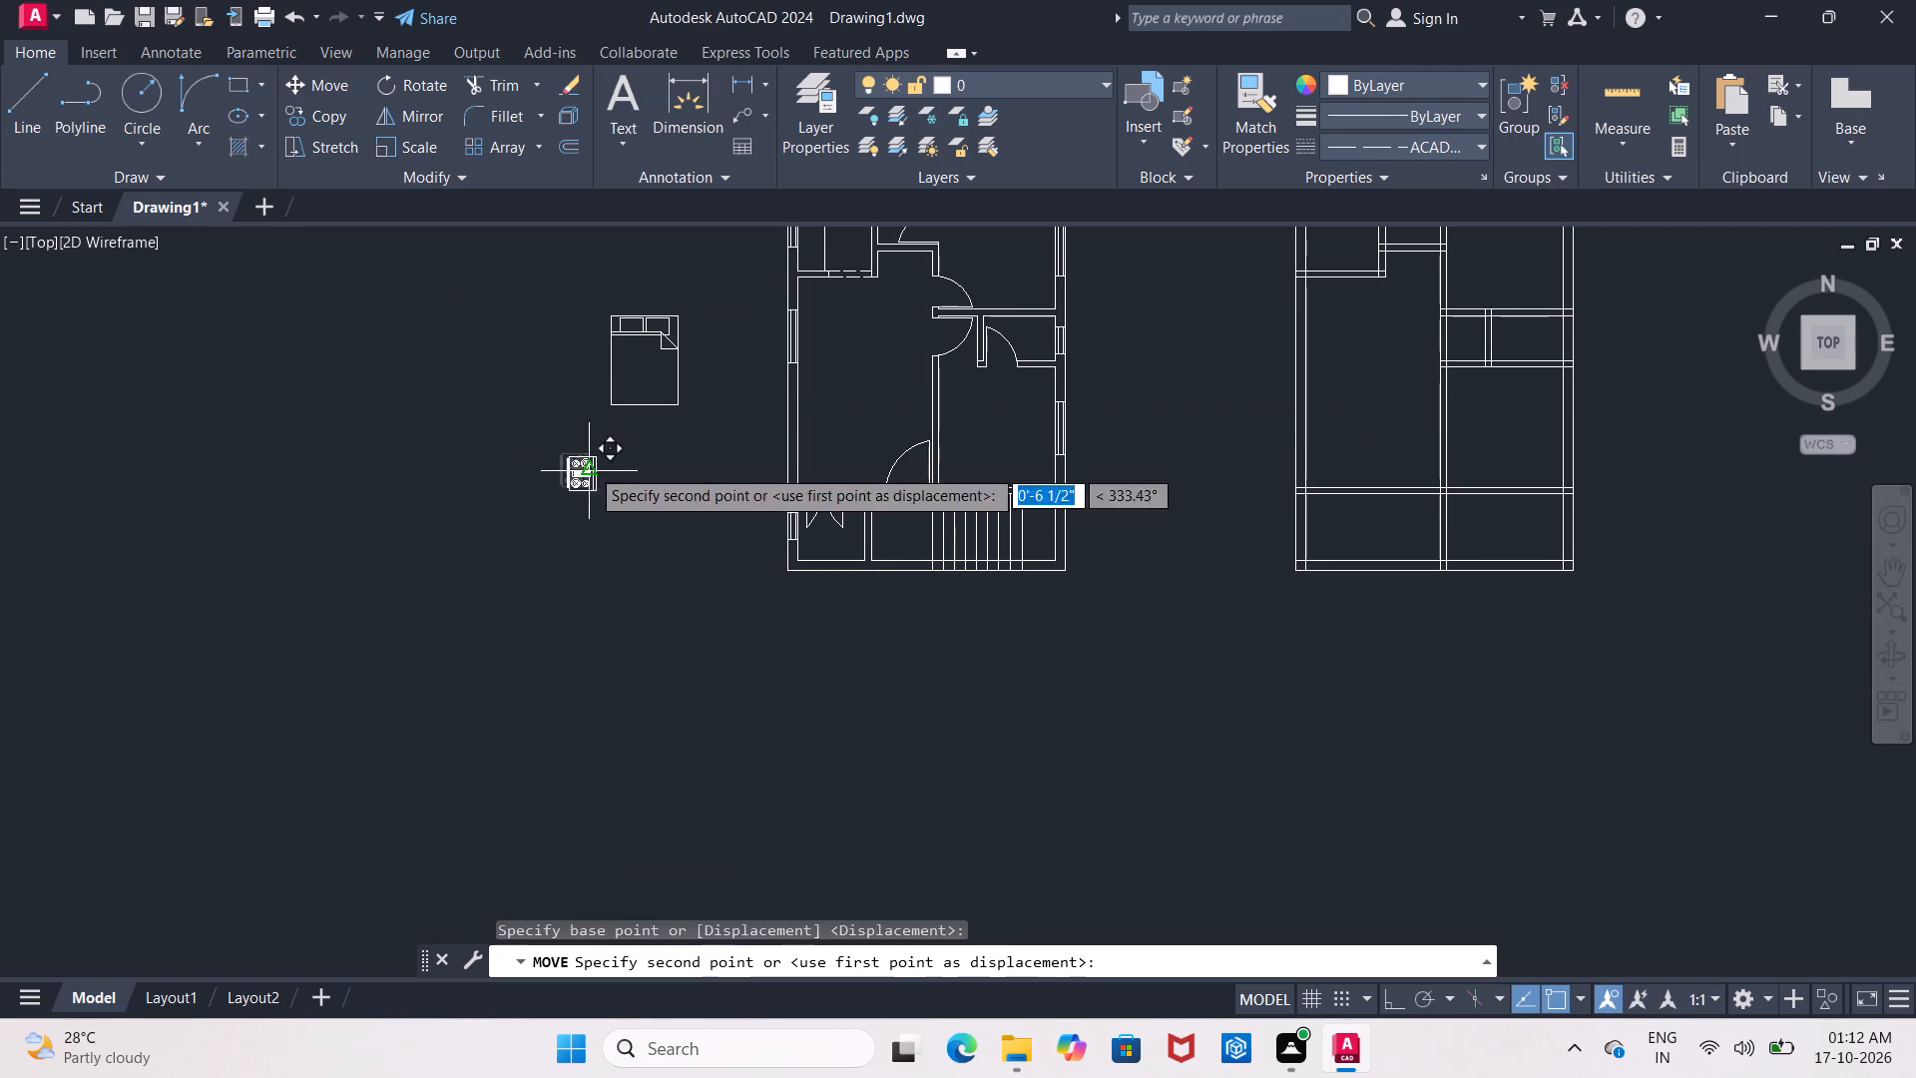
middle_click_drag(1018, 347, 845, 439)
scroll(671, 362, "up", 1)
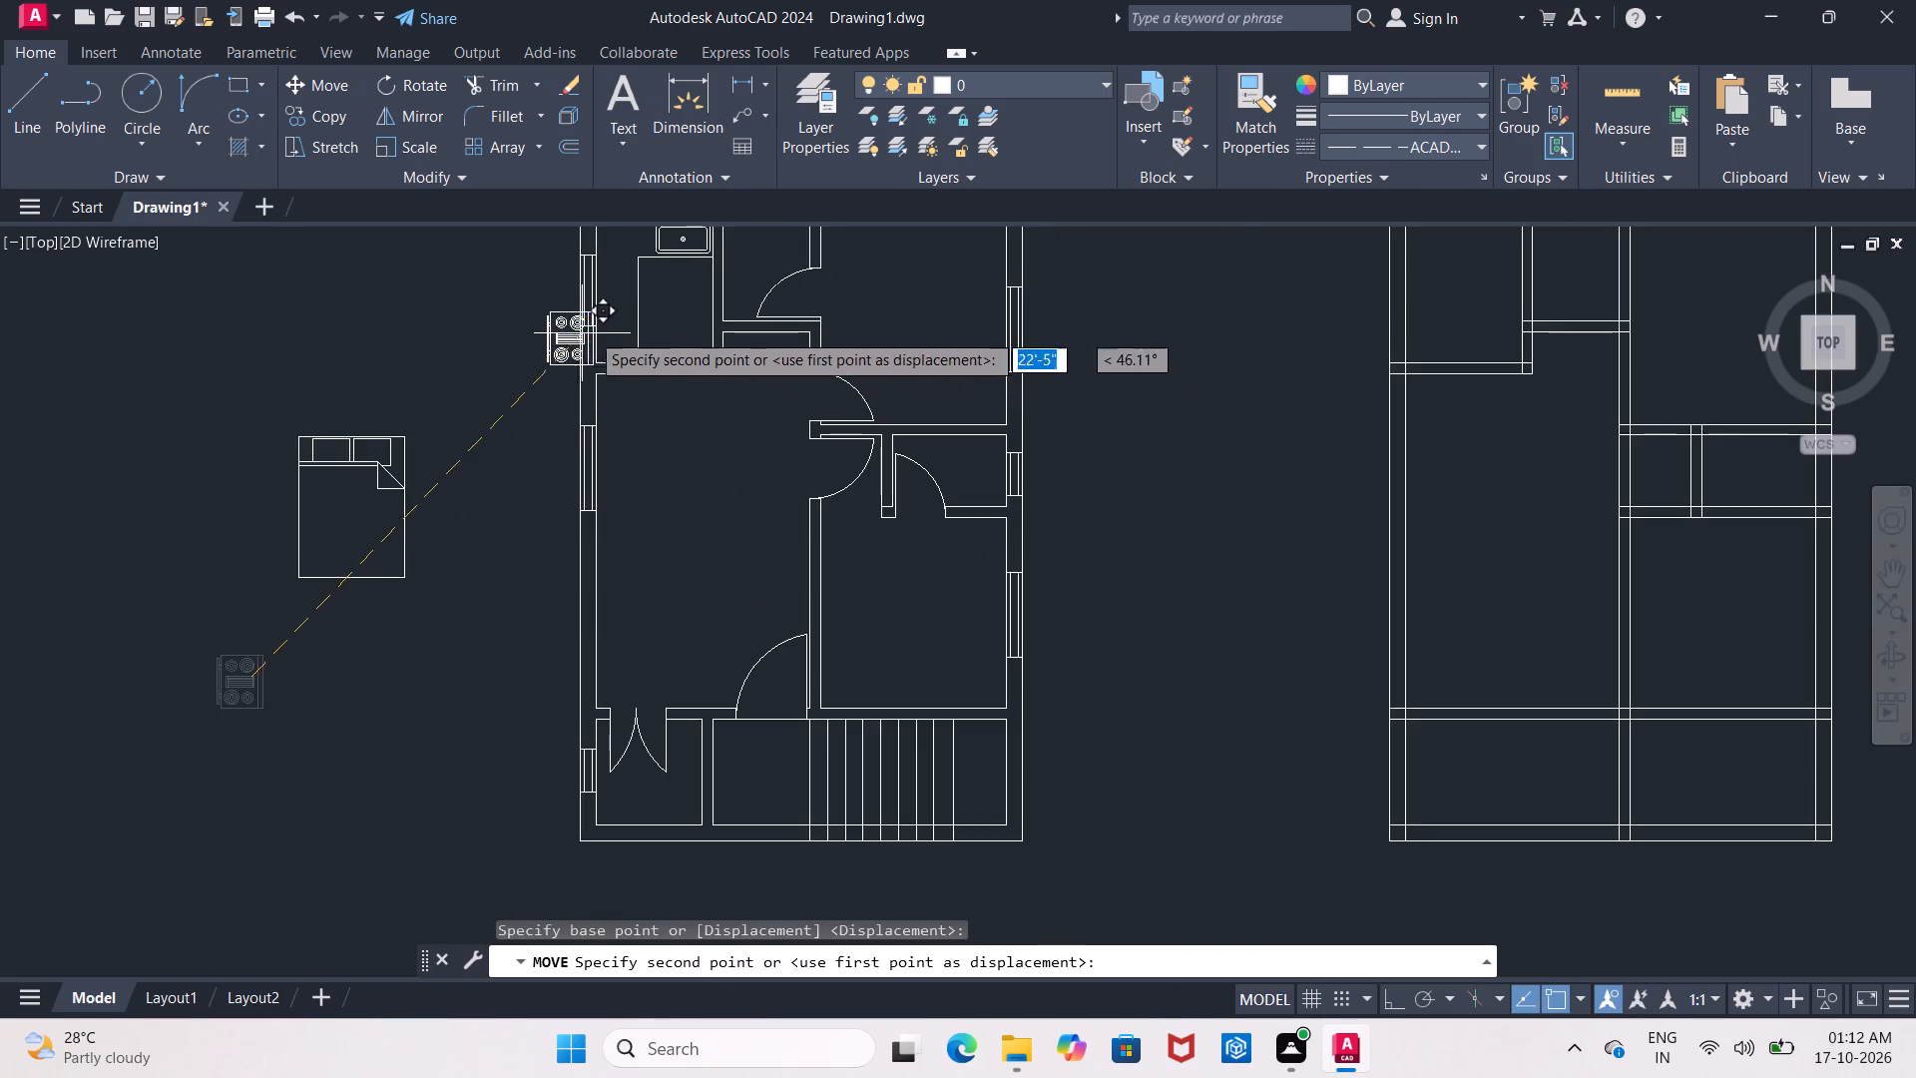
scroll(645, 314, "up", 2)
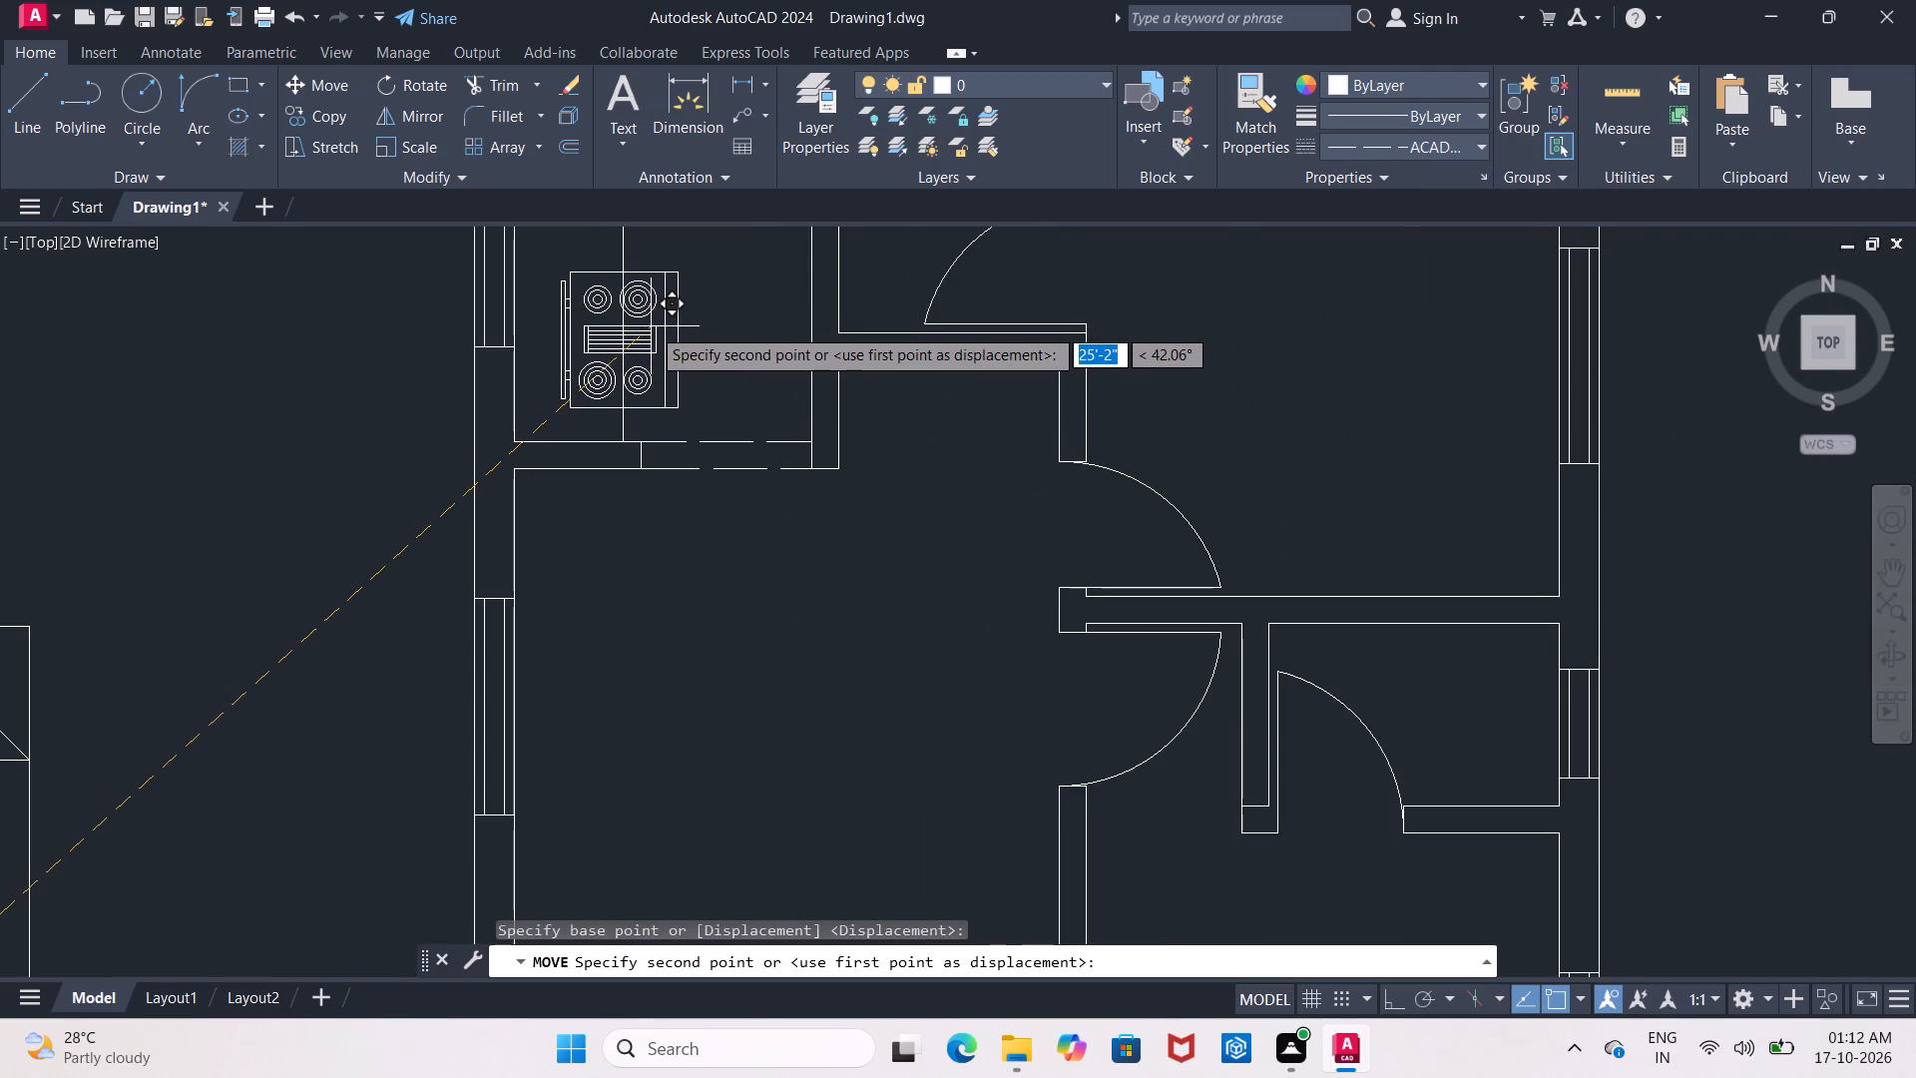
left_click(651, 326)
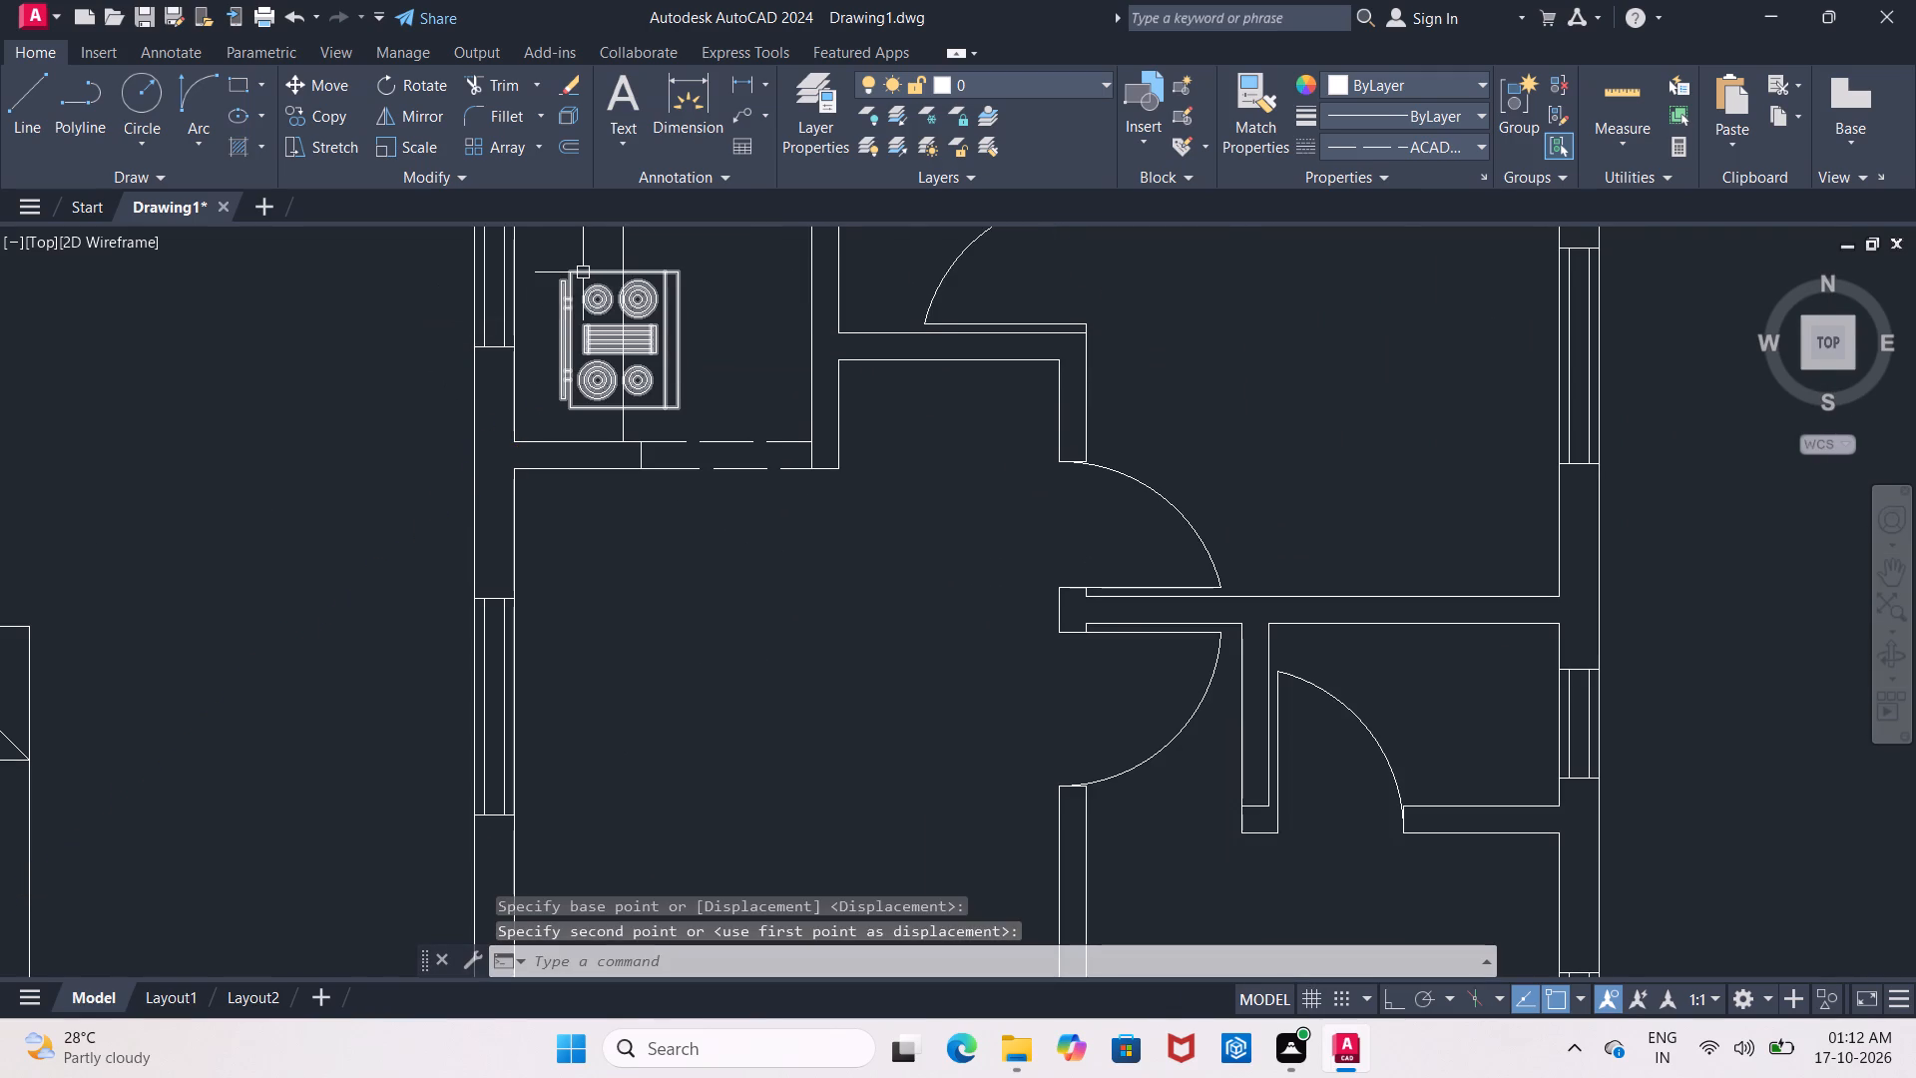
Rotate the range-oven block 180° about its upper-right corner with ortho on.
left_click(583, 272)
left_click(414, 91)
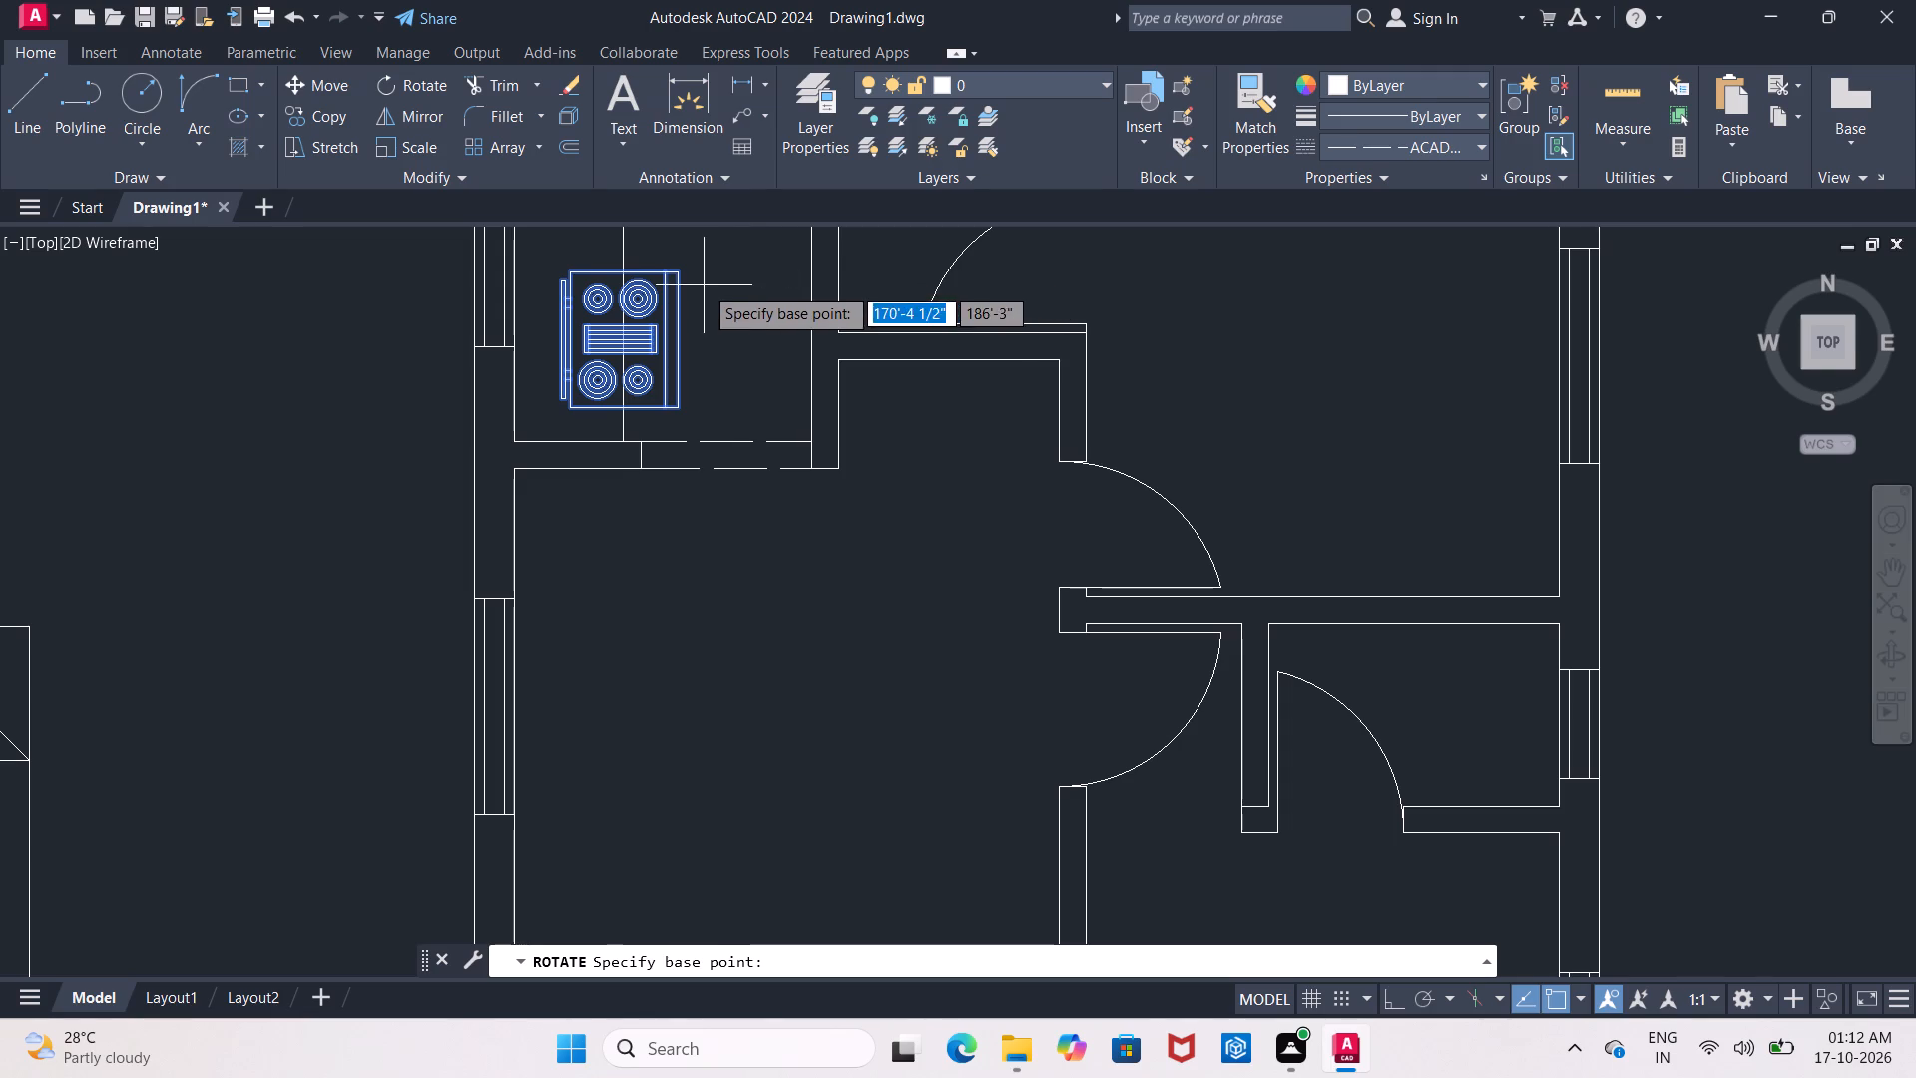
left_click(679, 274)
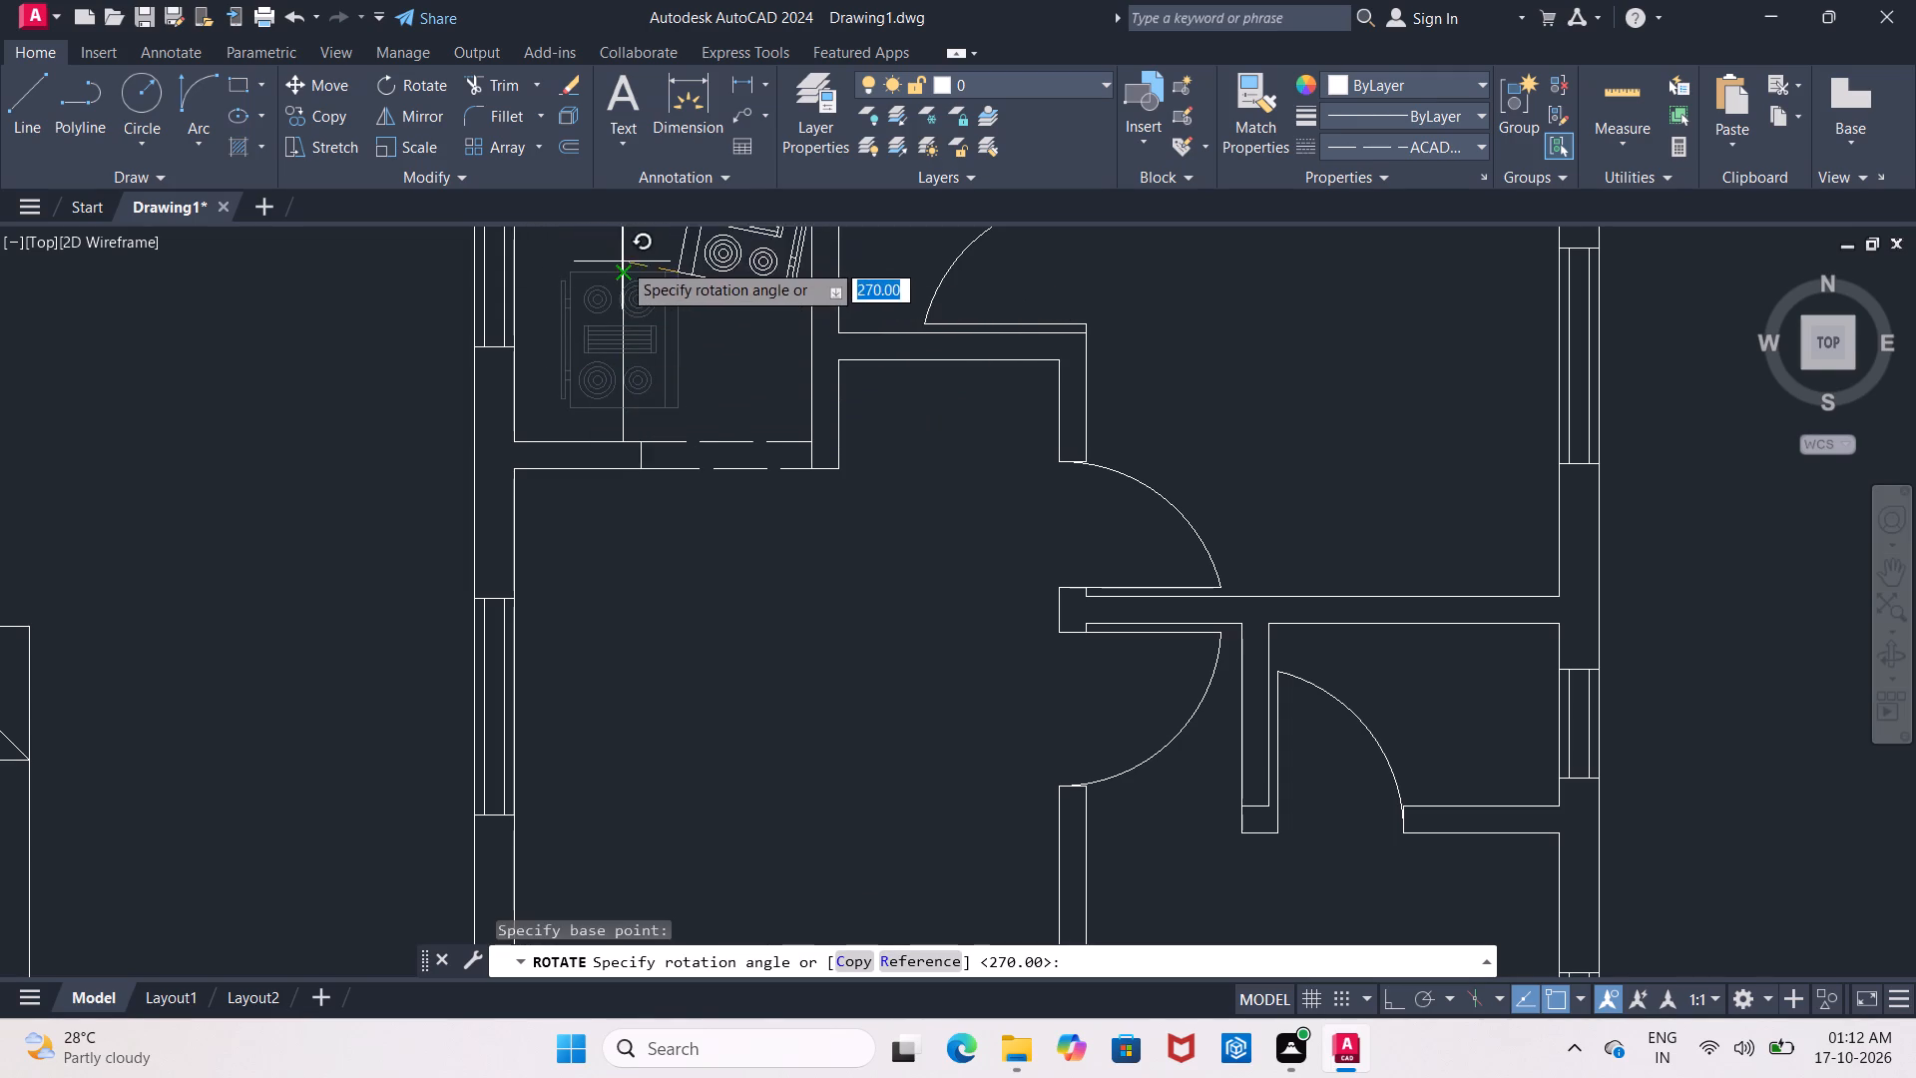
left_click(1392, 1004)
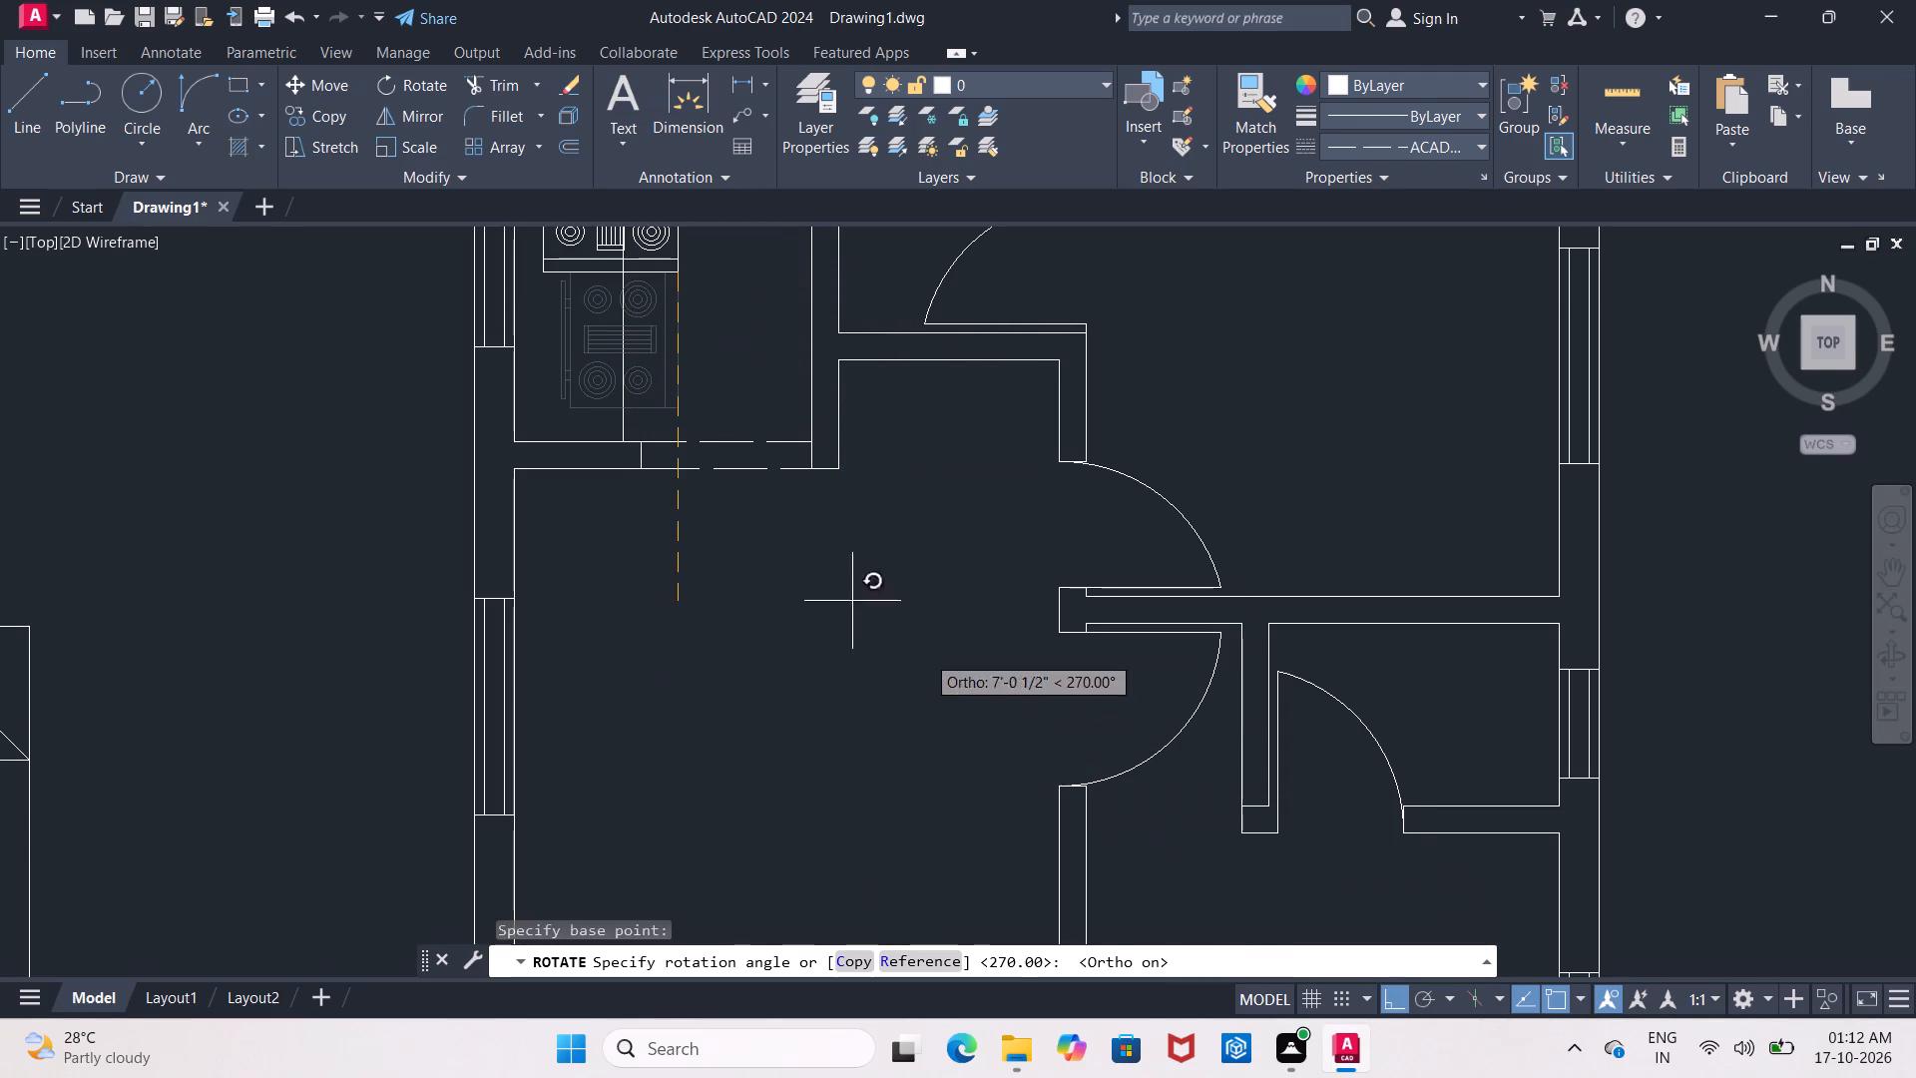
scroll(629, 396, "up", 1)
middle_click_drag(659, 460, 693, 567)
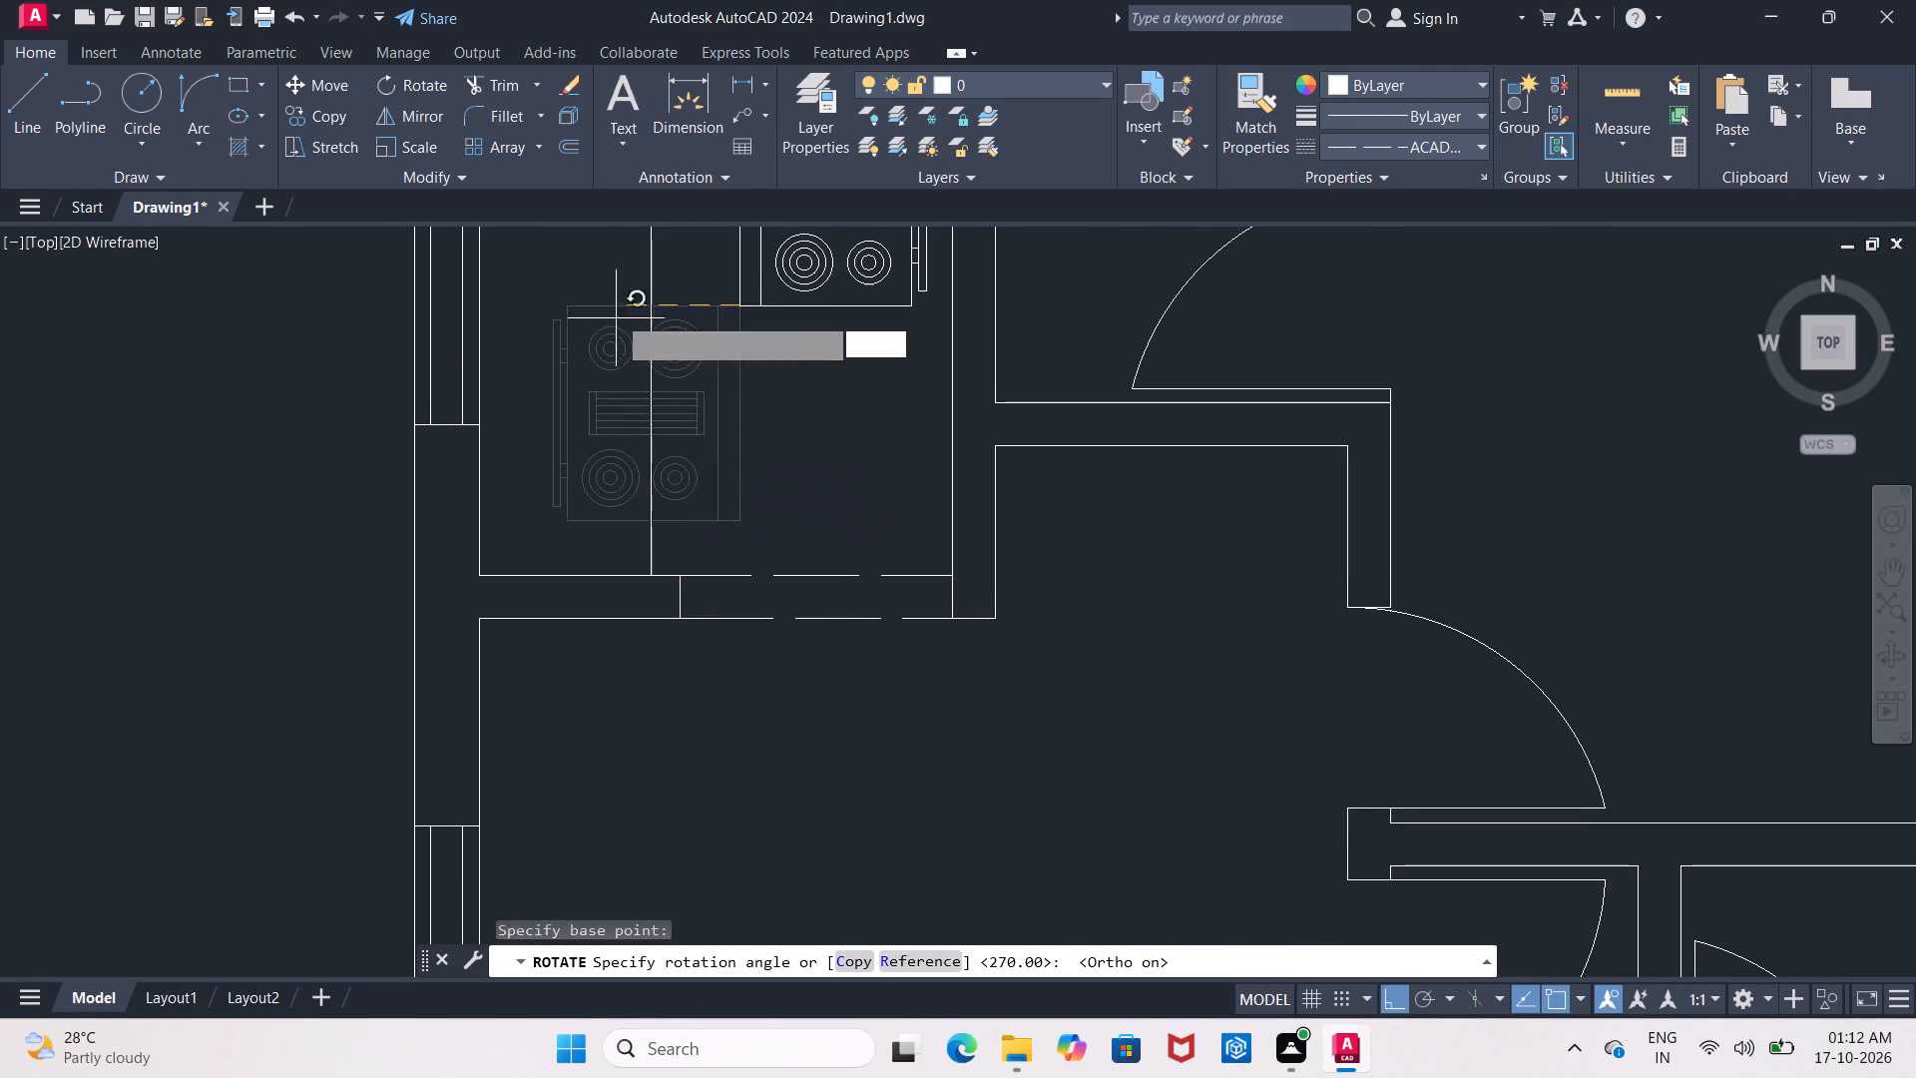
left_click(614, 291)
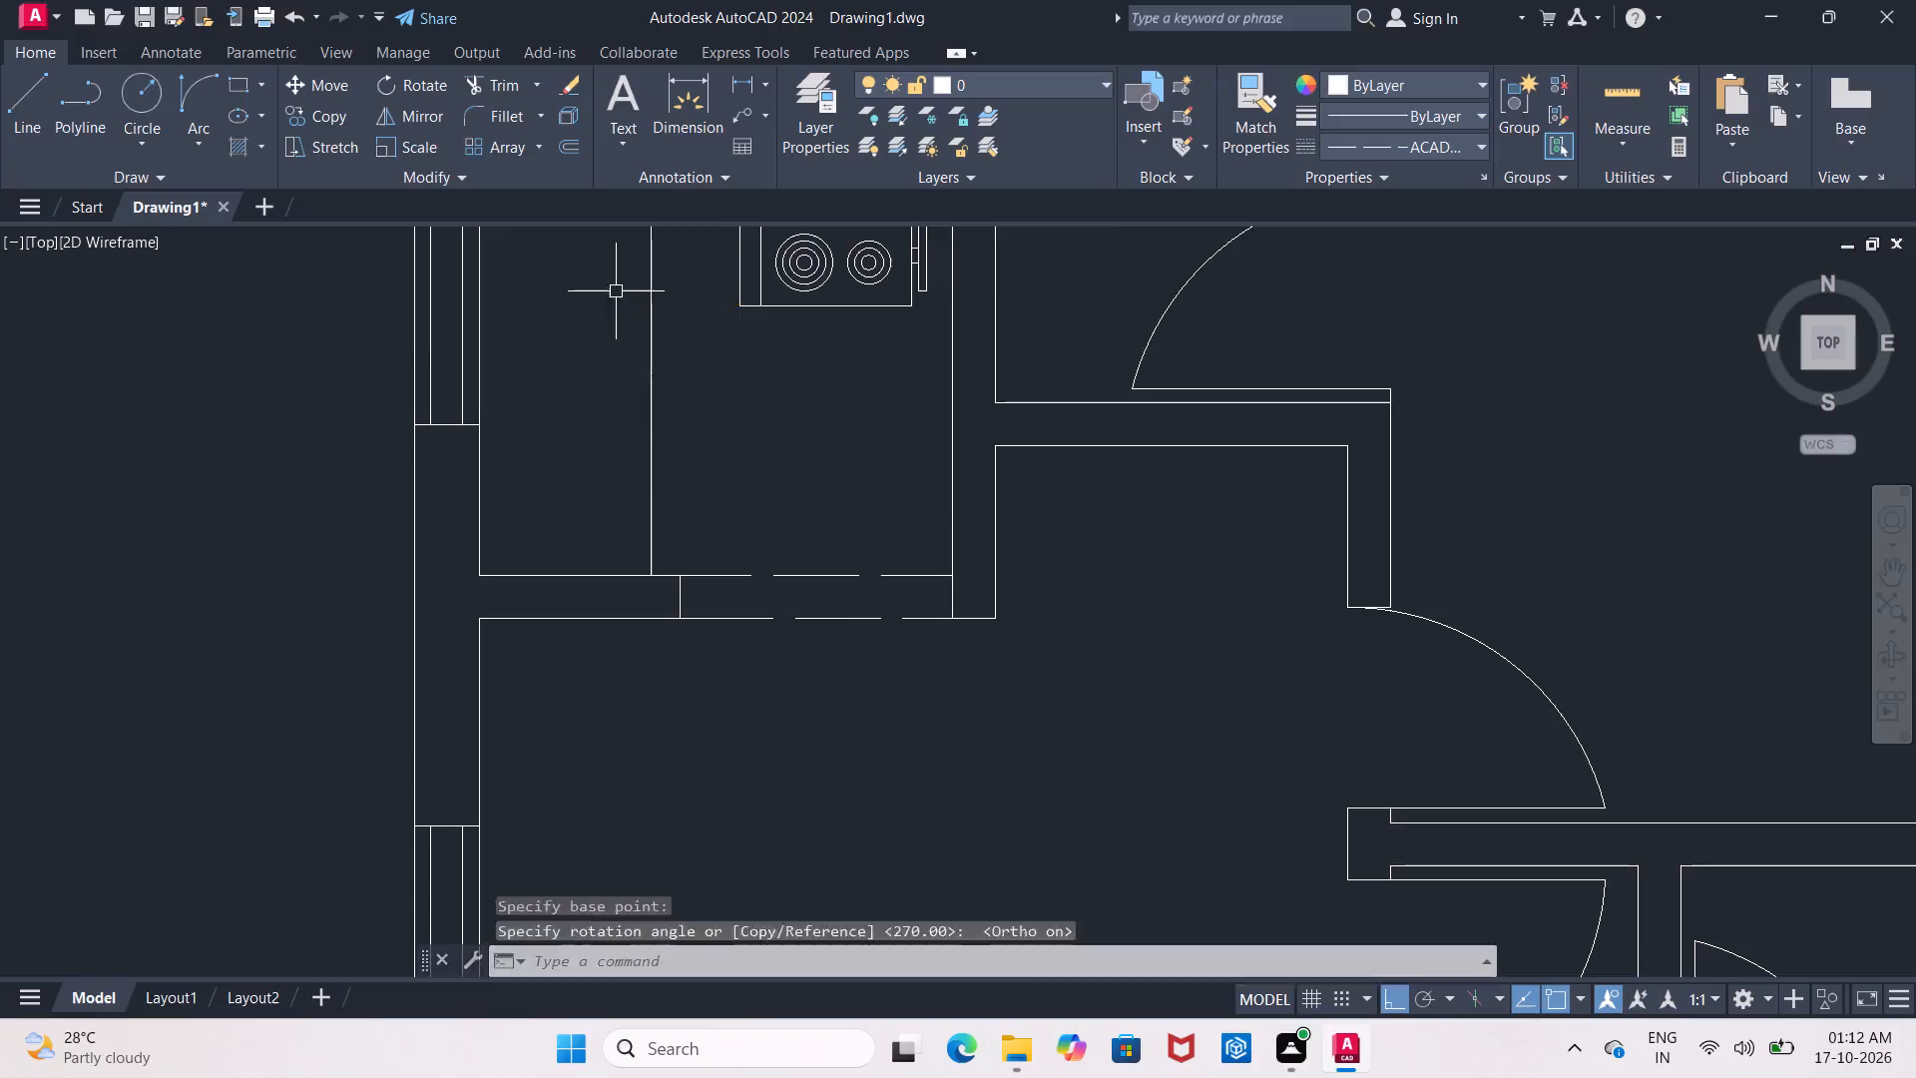
Move the range-oven, with ortho off, onto the kitchen's left-hand counter, its back against the outer wall.
scroll(679, 311, "down", 3)
scroll(737, 295, "up", 2)
left_click(727, 298)
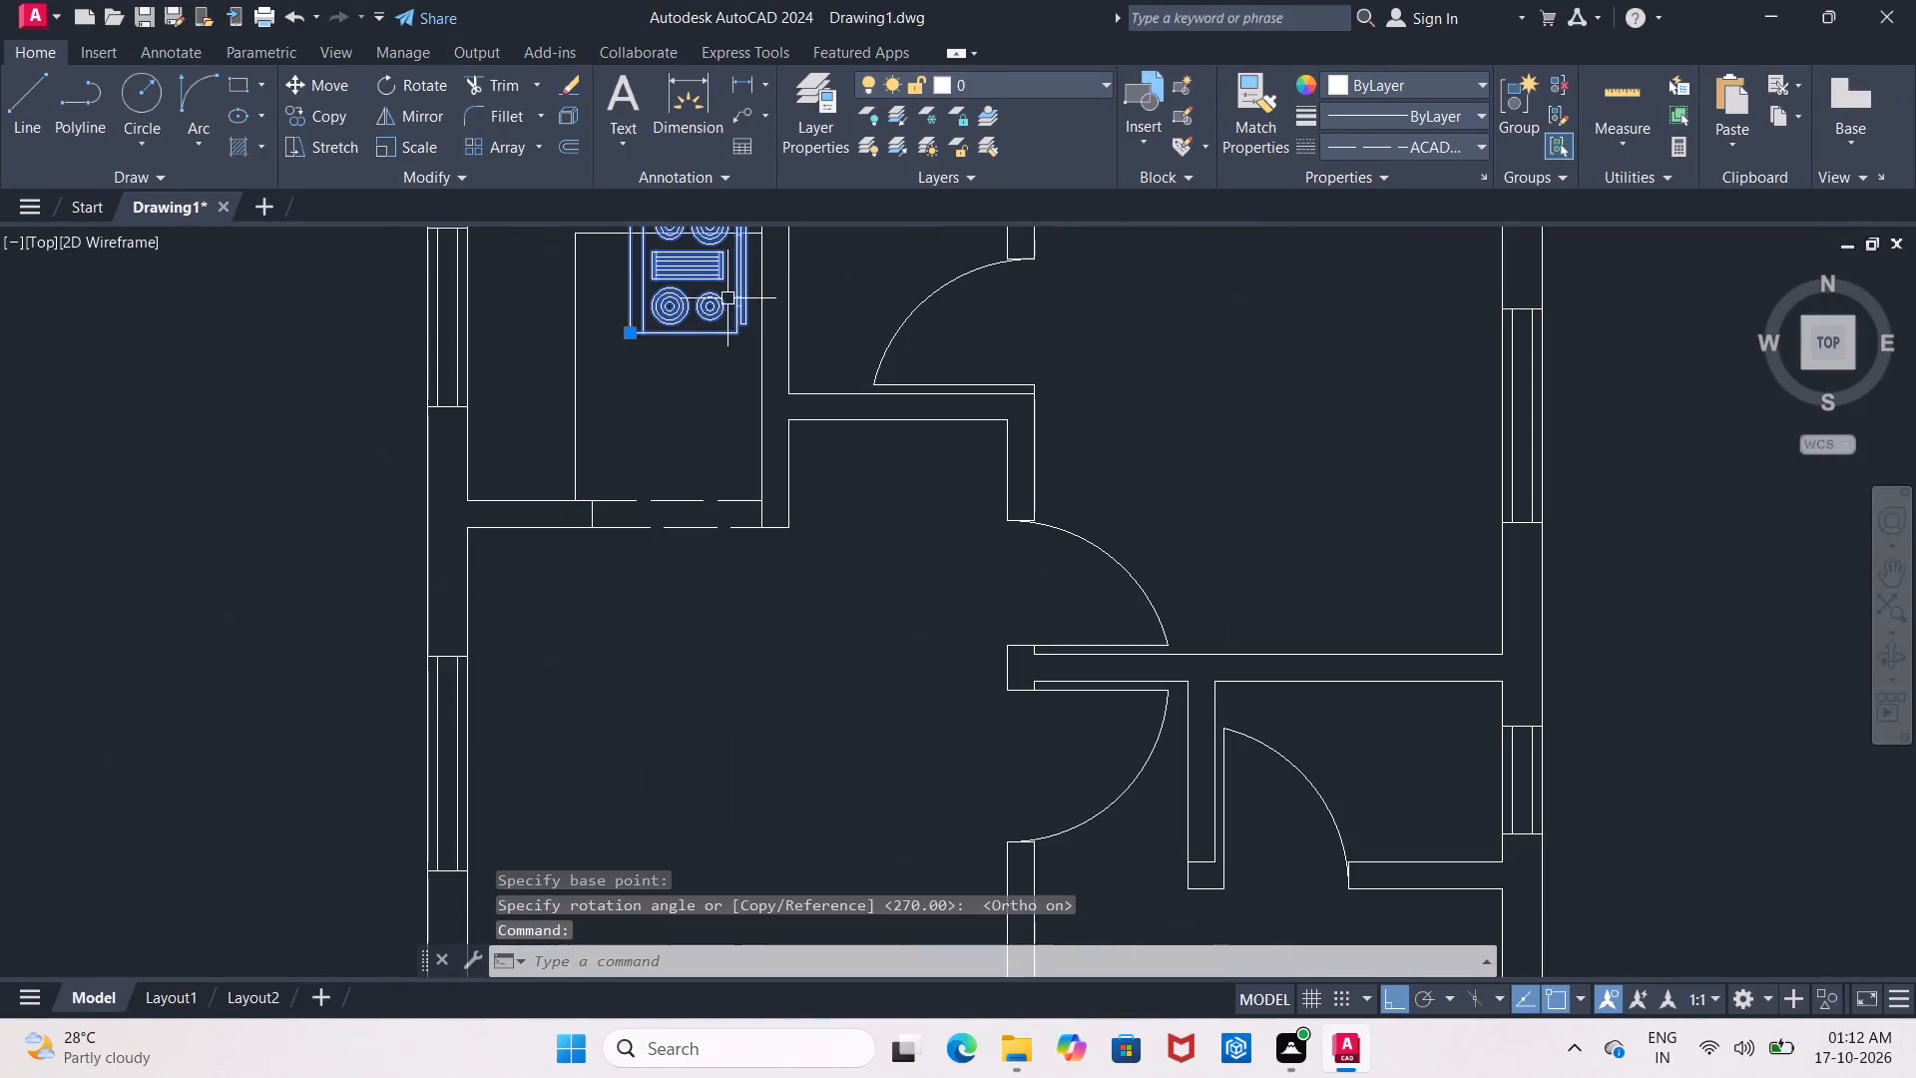
left_click(346, 88)
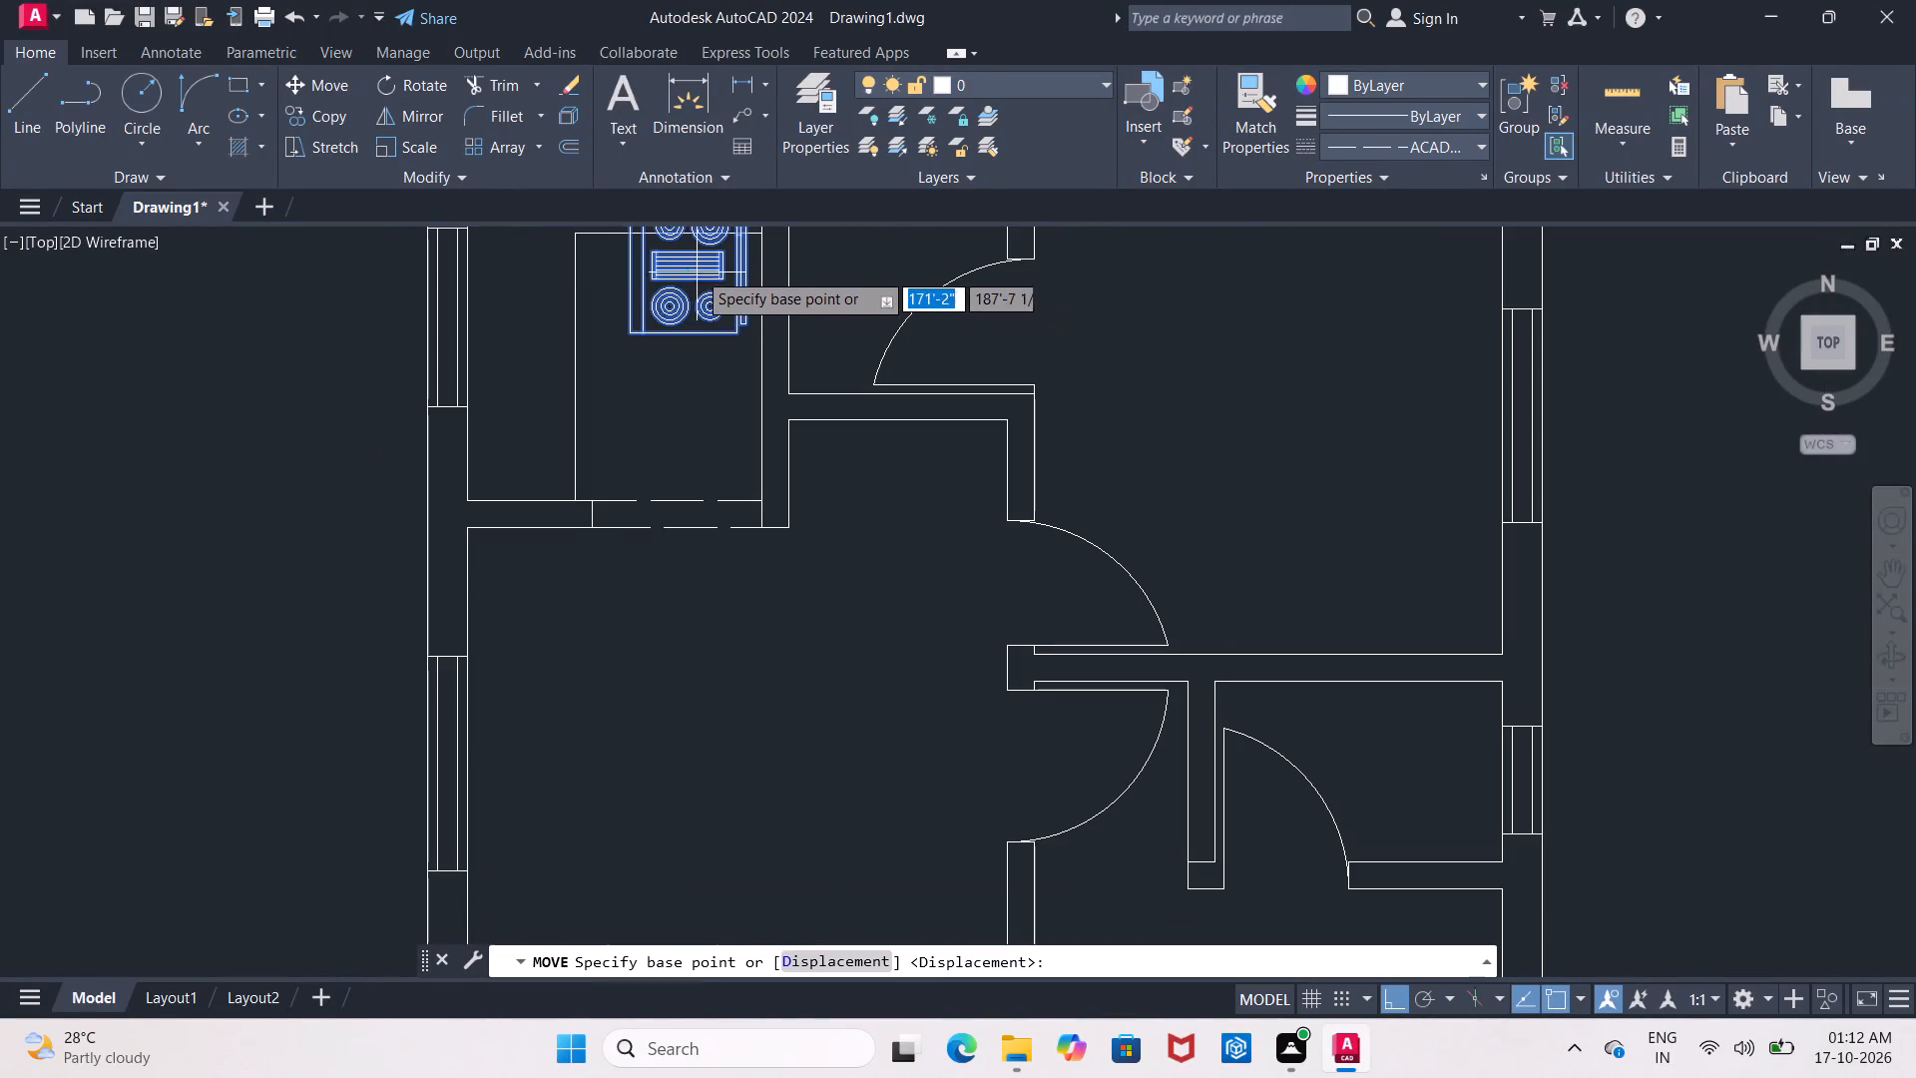
left_click(697, 268)
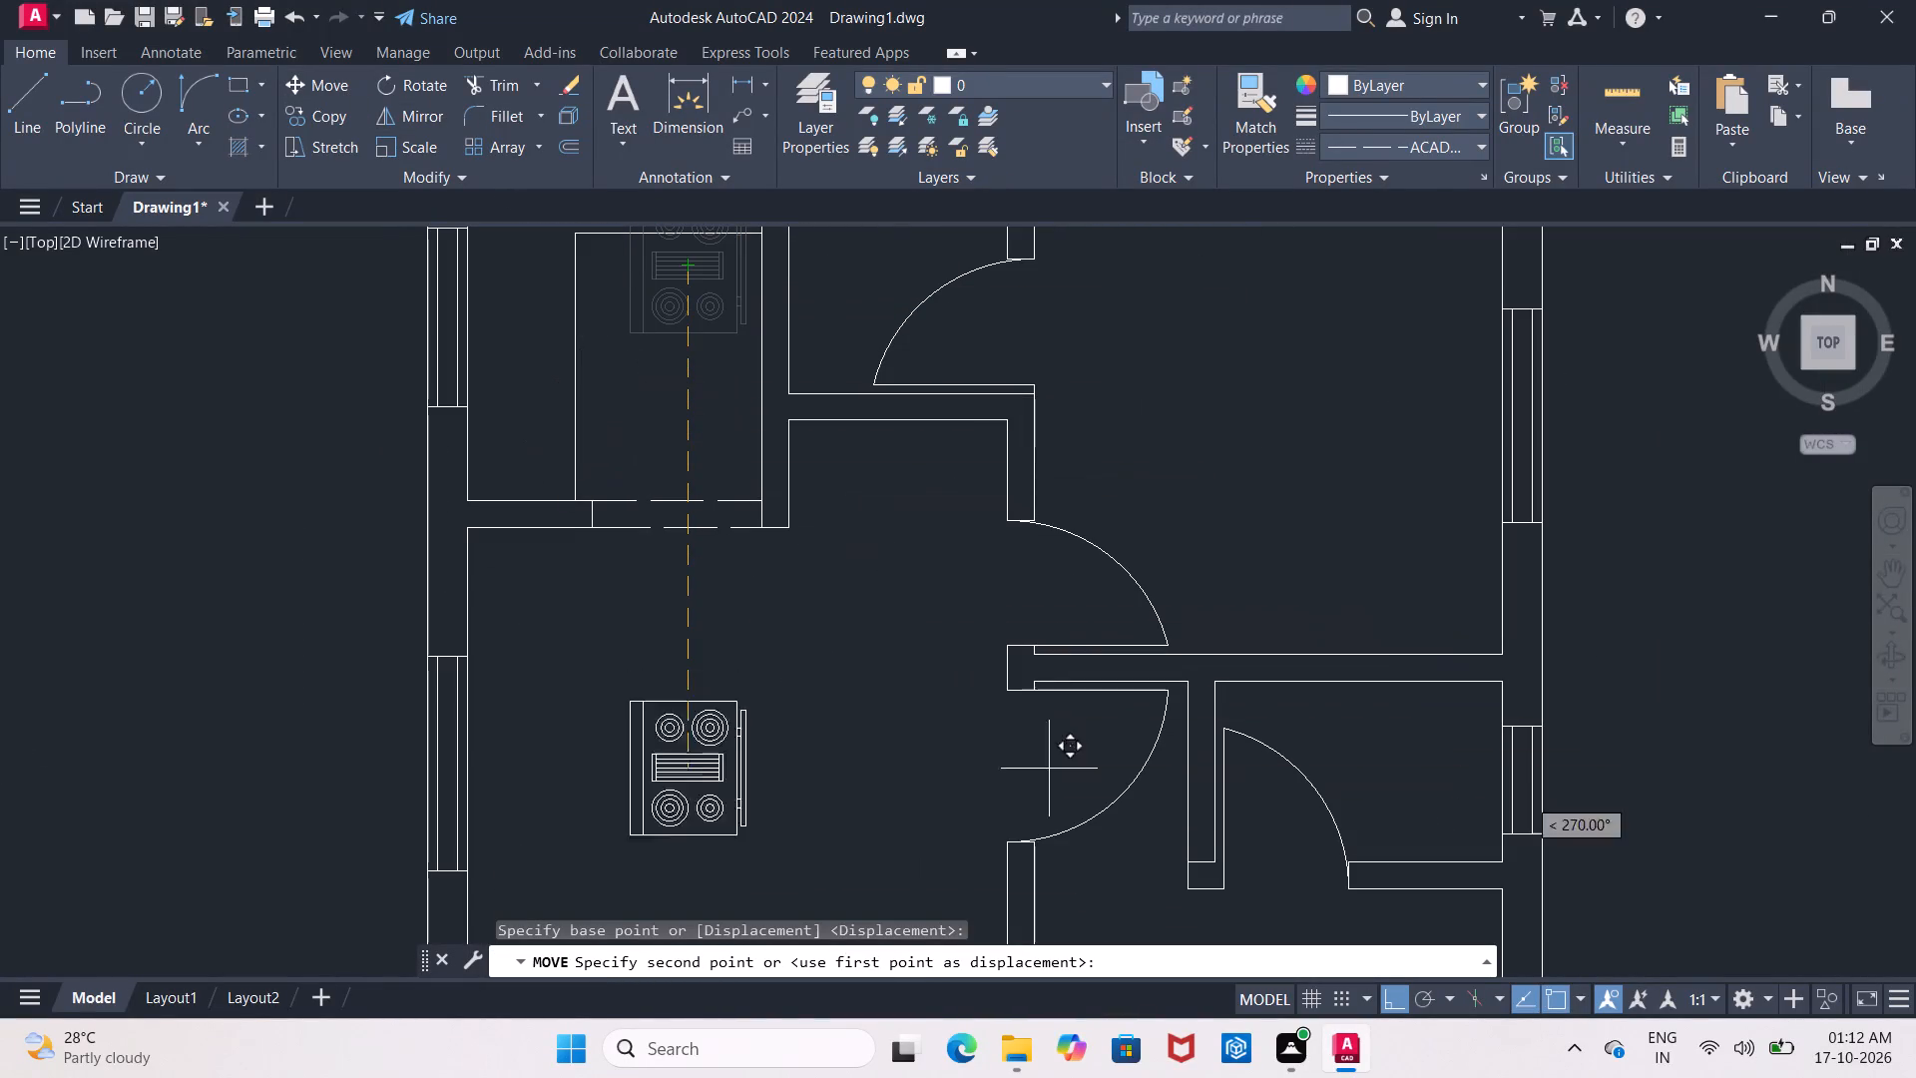
left_click(1398, 1008)
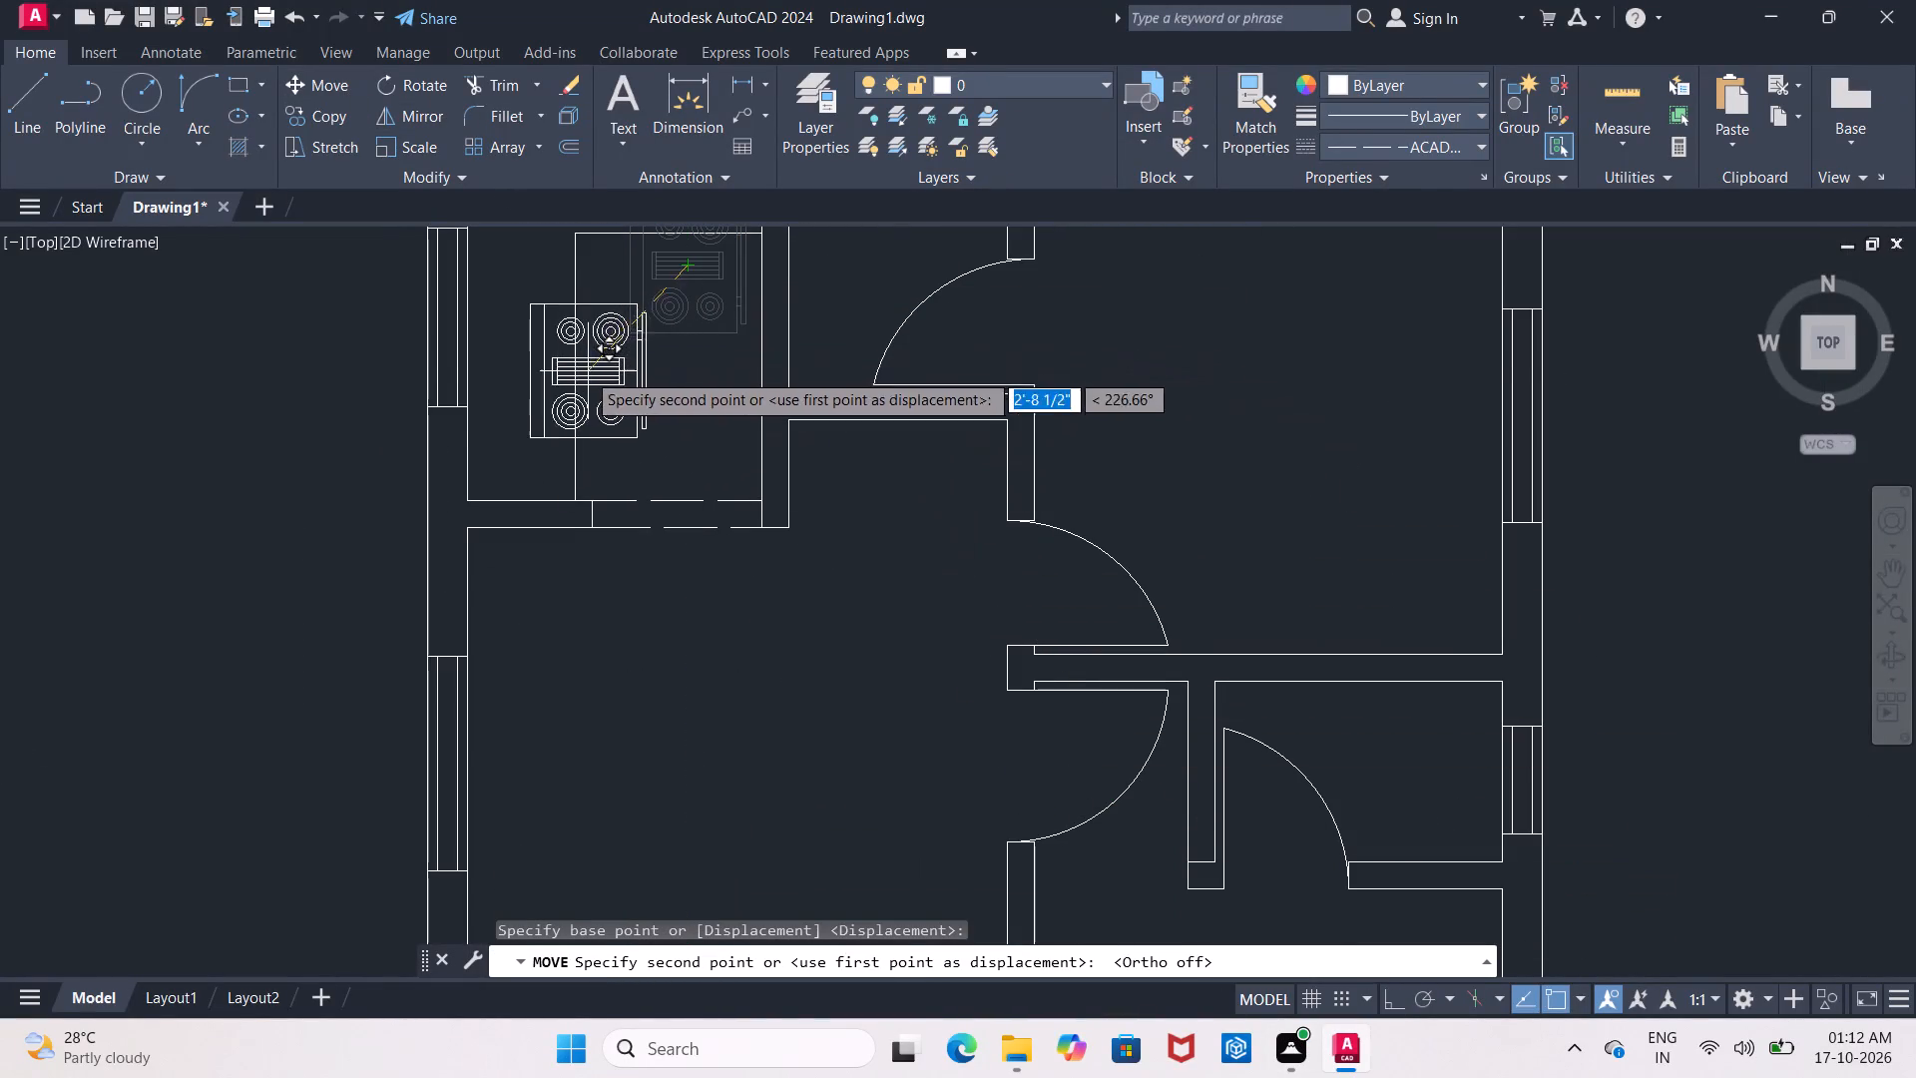
scroll(532, 376, "up", 1)
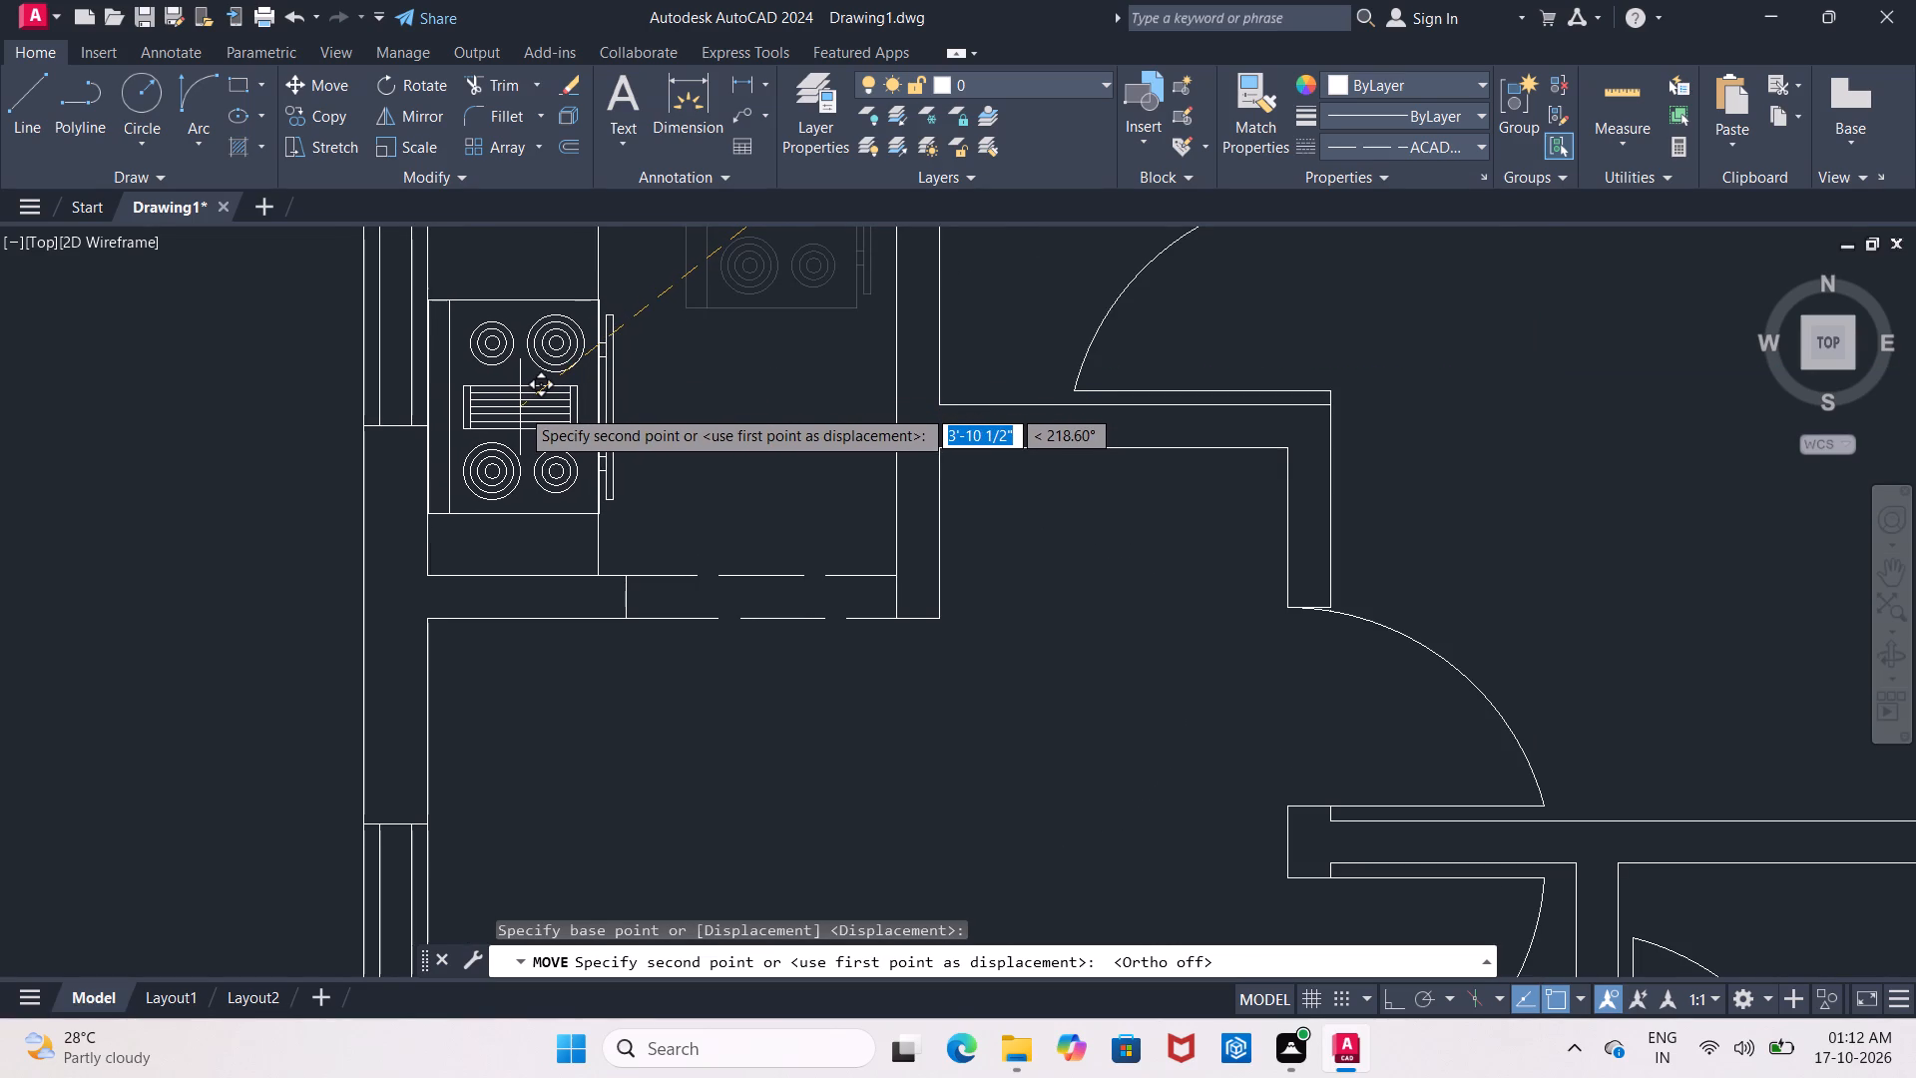
left_click(520, 407)
Scale the range-oven down slightly about its upper-left corner to fit within the counter's depth.
left_click(500, 302)
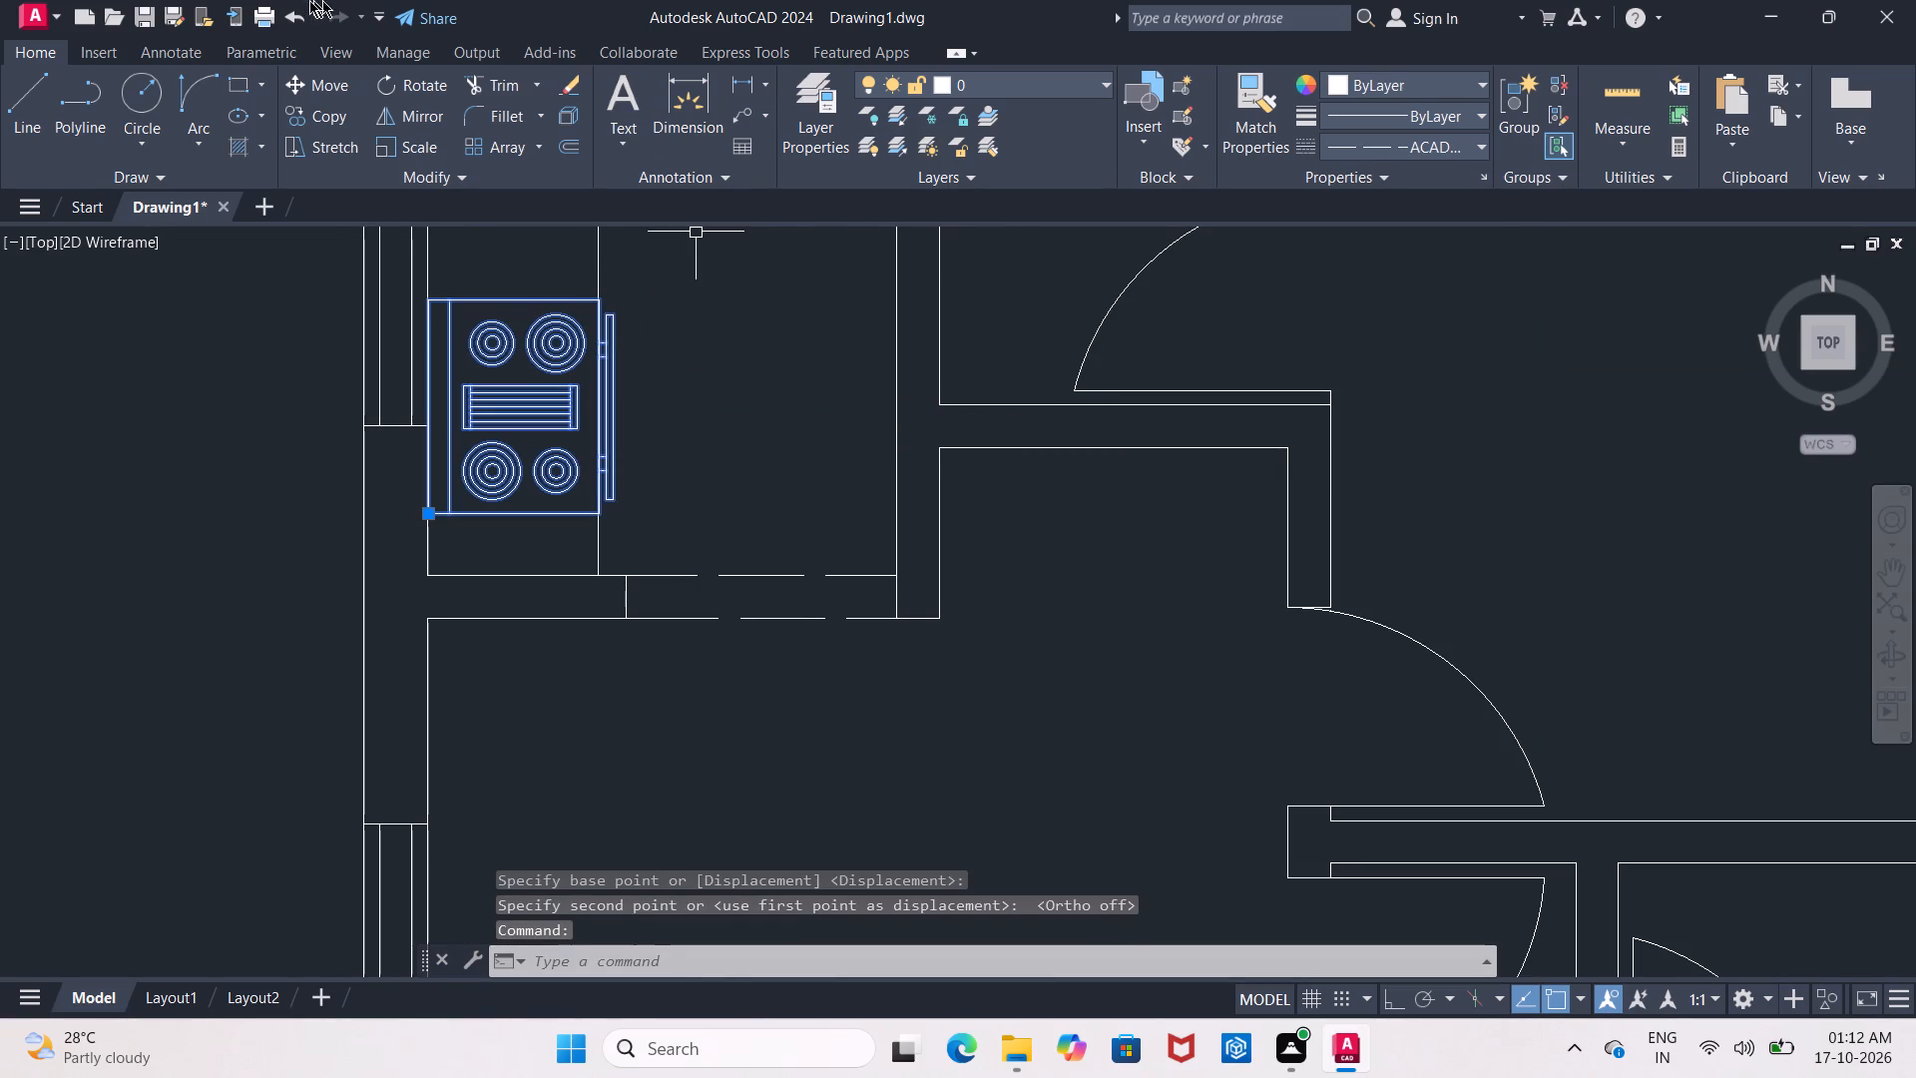
left_click(384, 147)
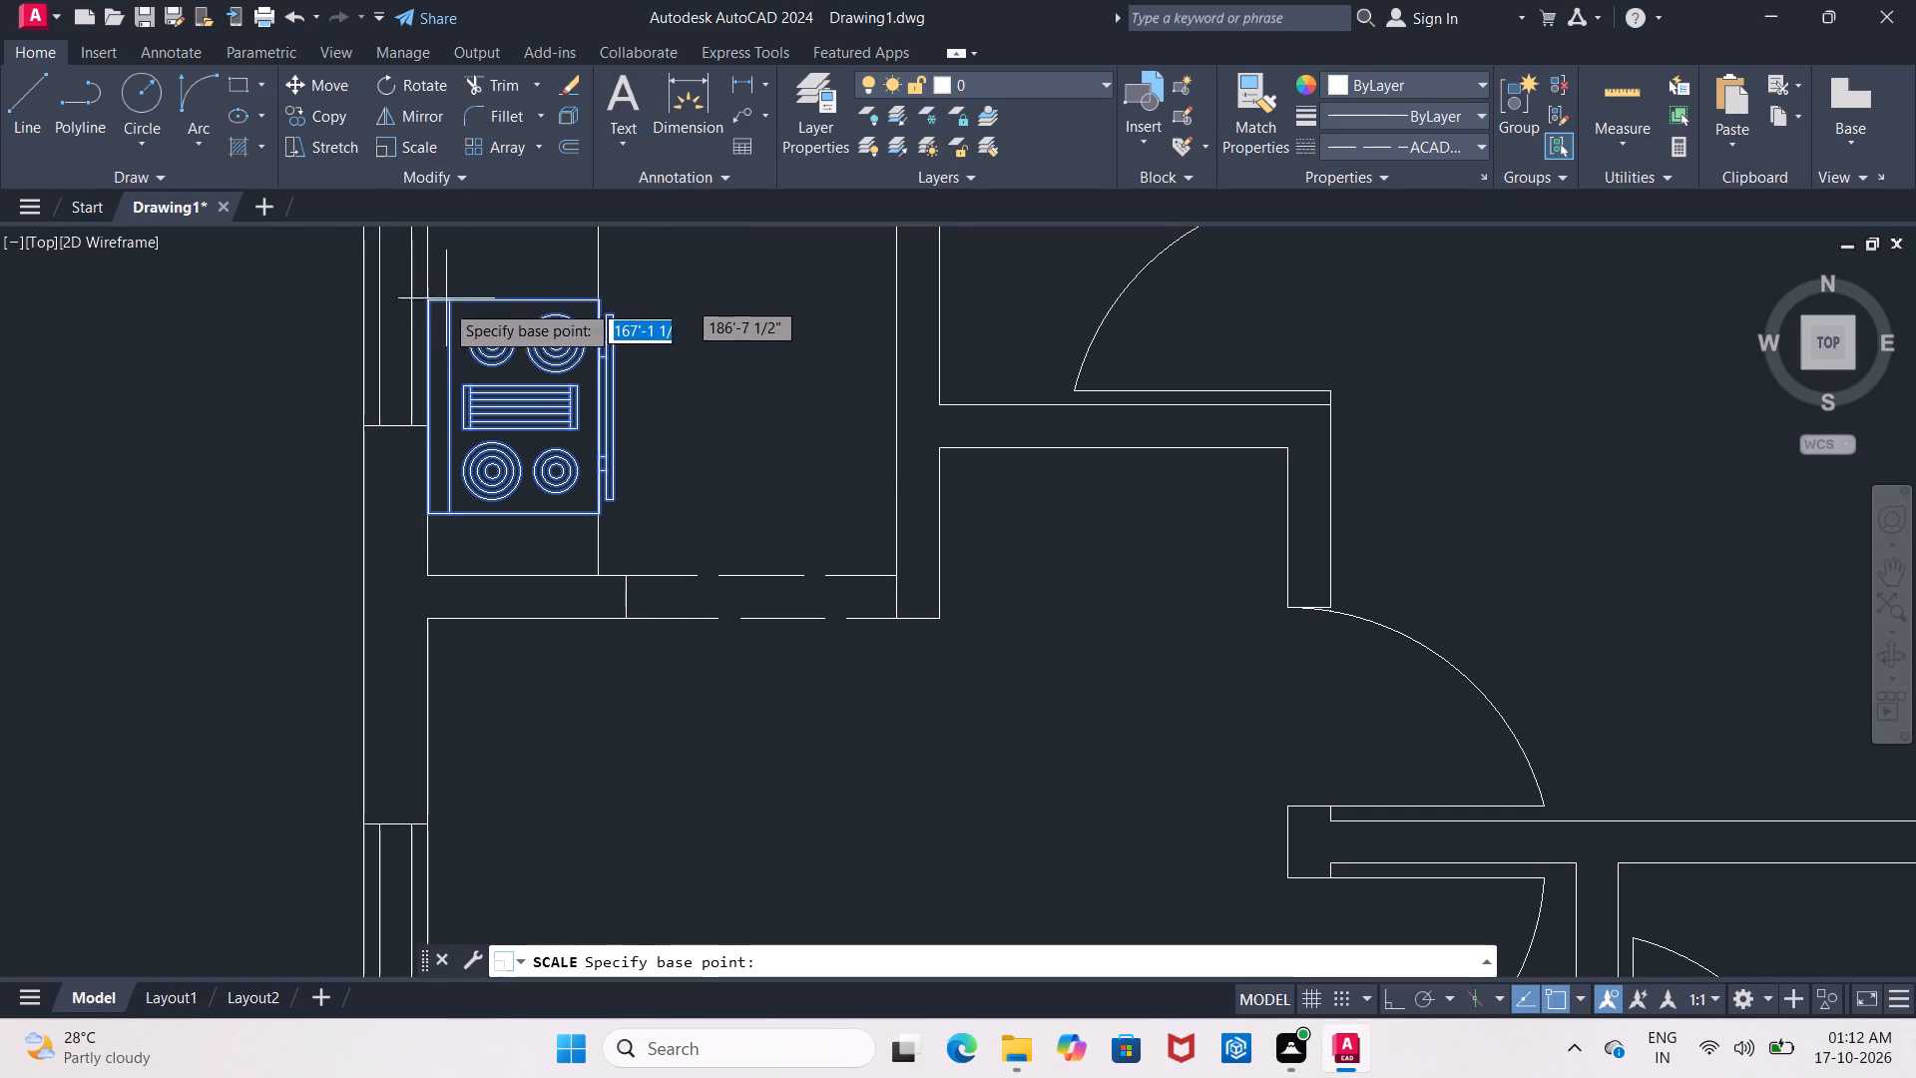
left_click(430, 307)
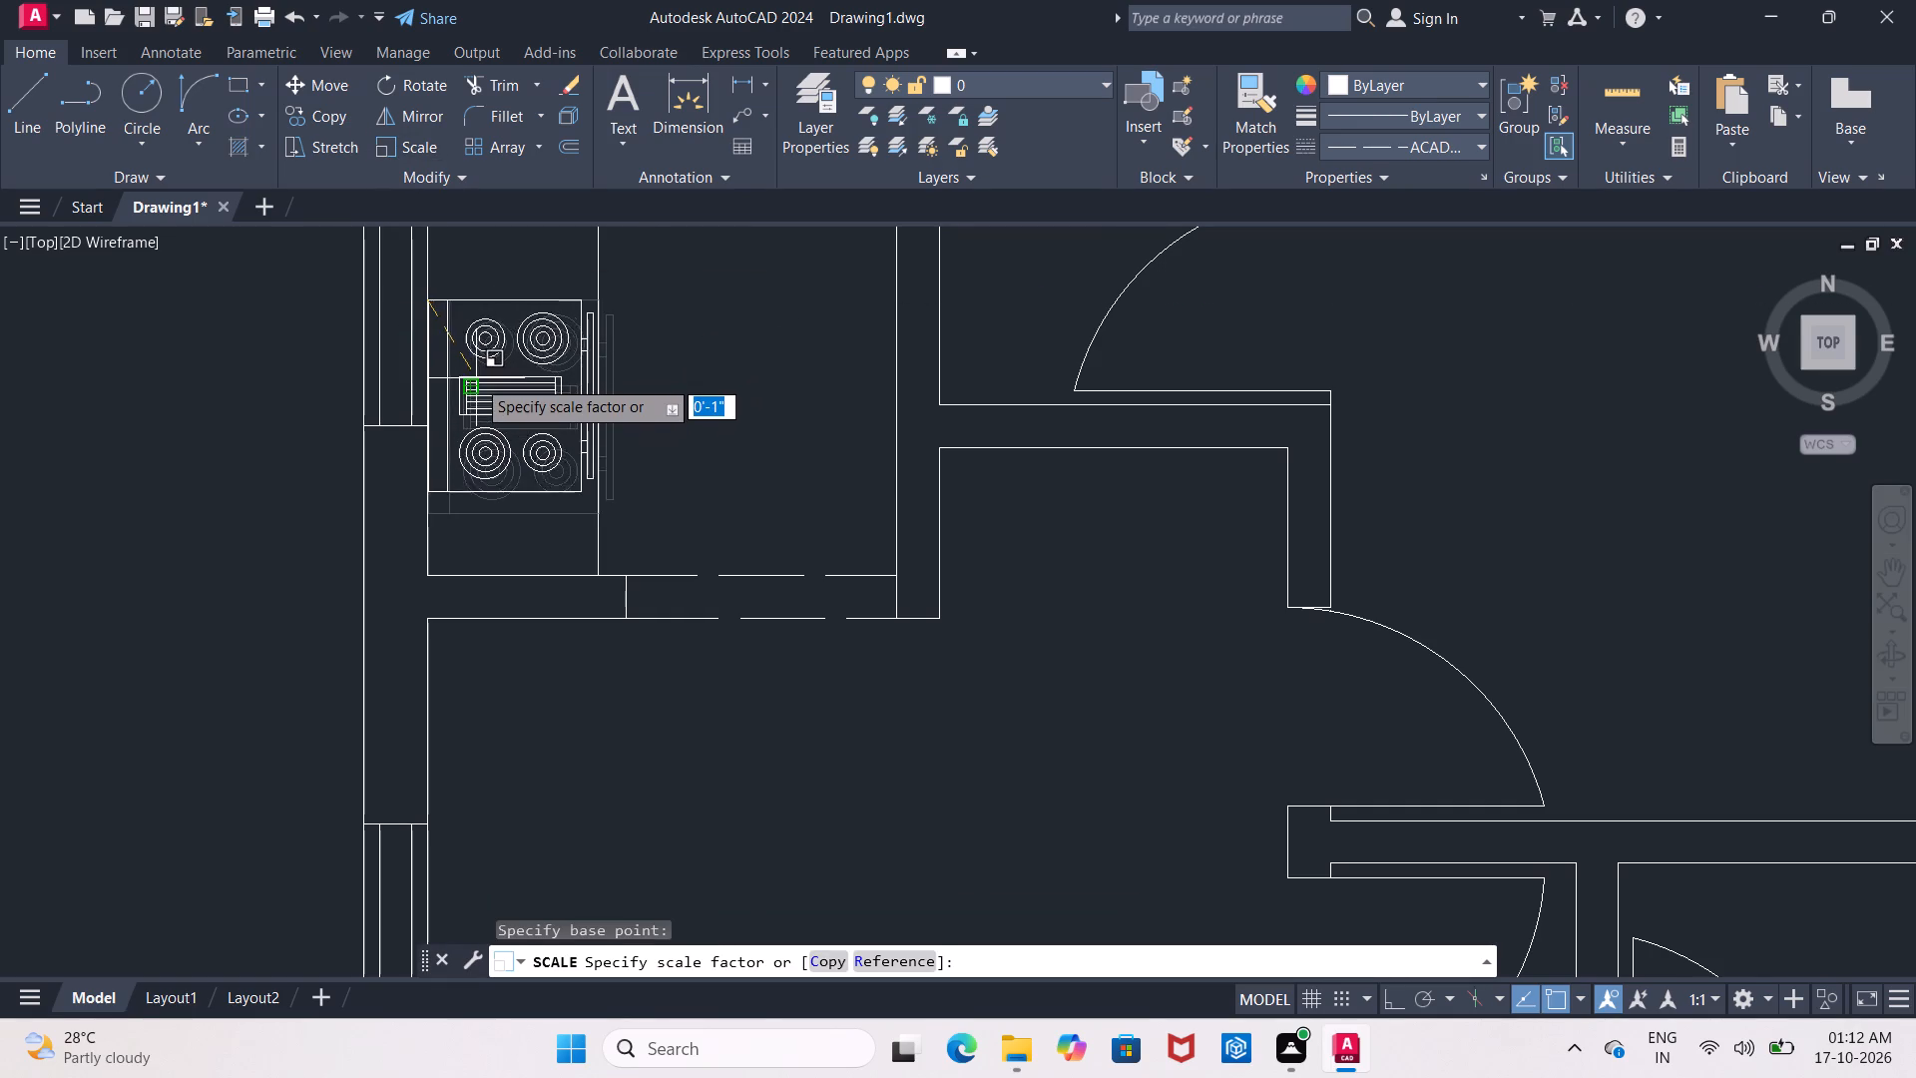
left_click(476, 378)
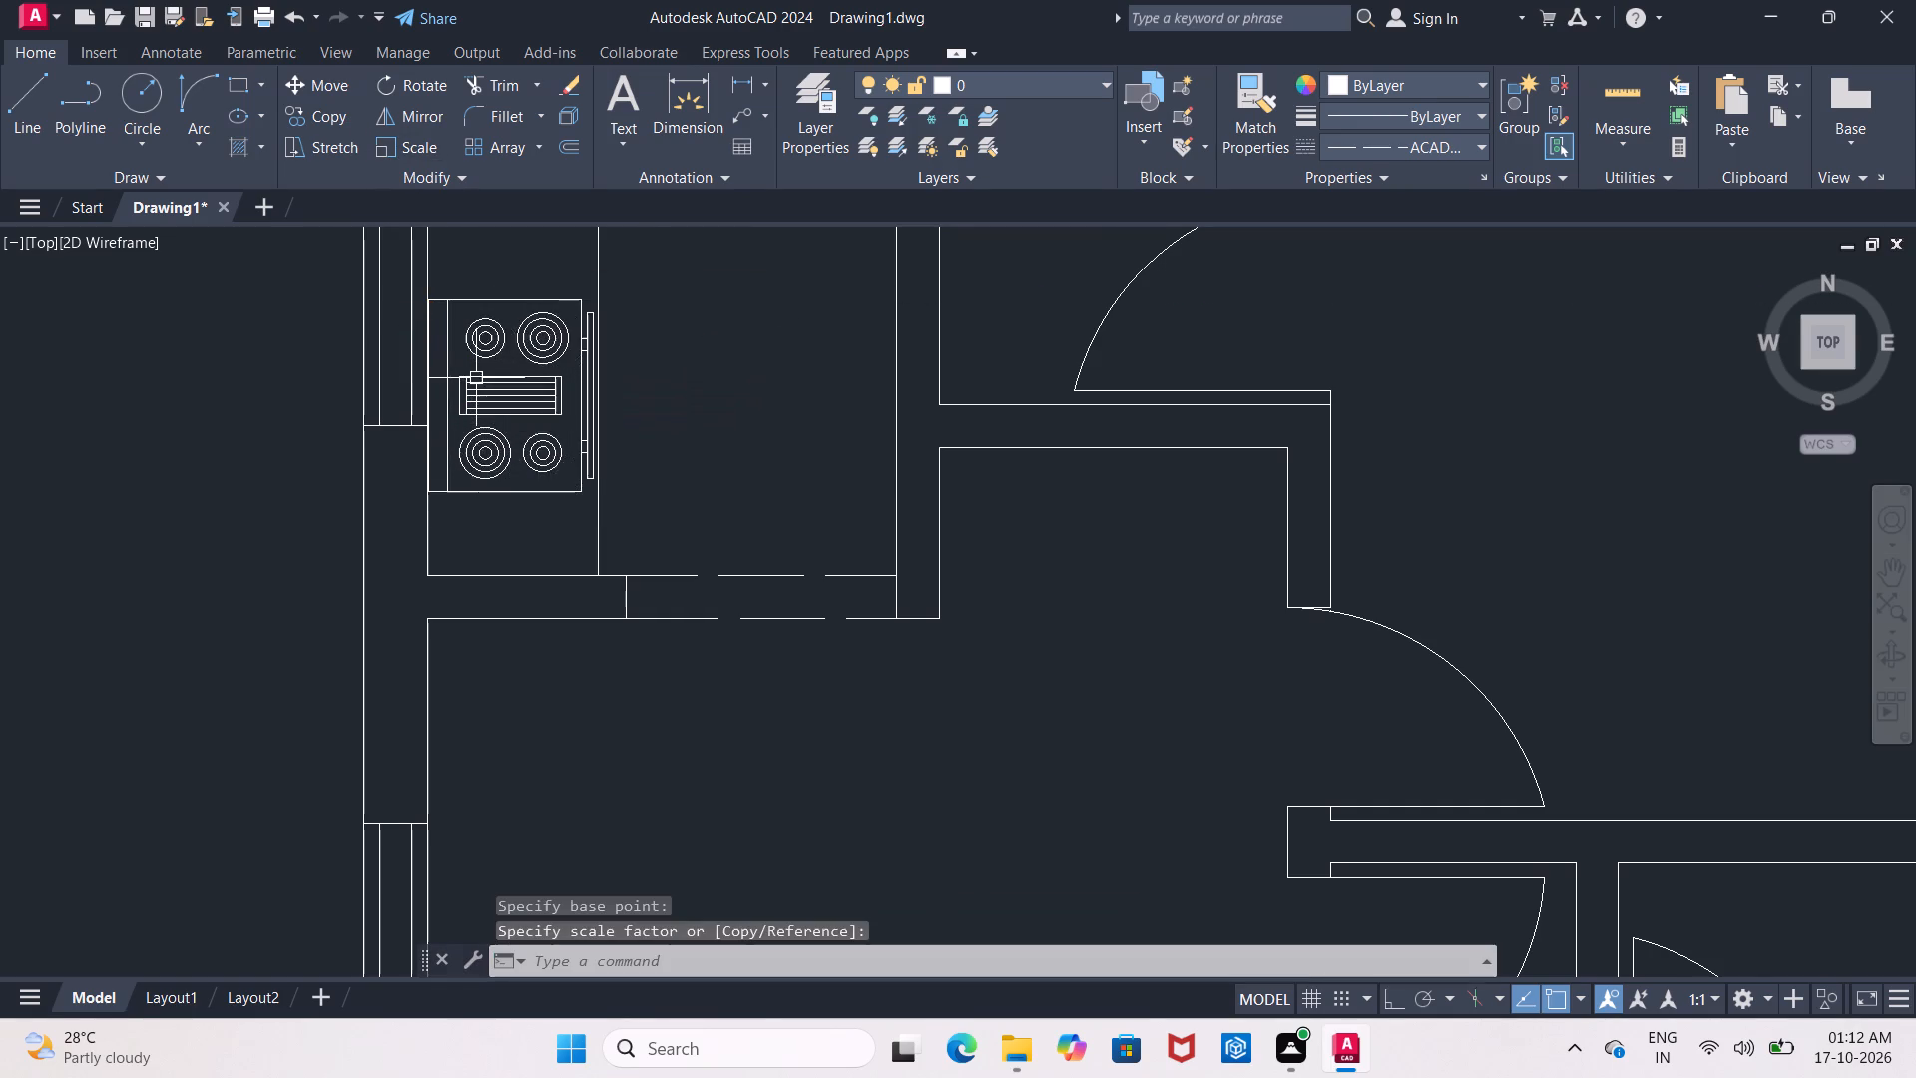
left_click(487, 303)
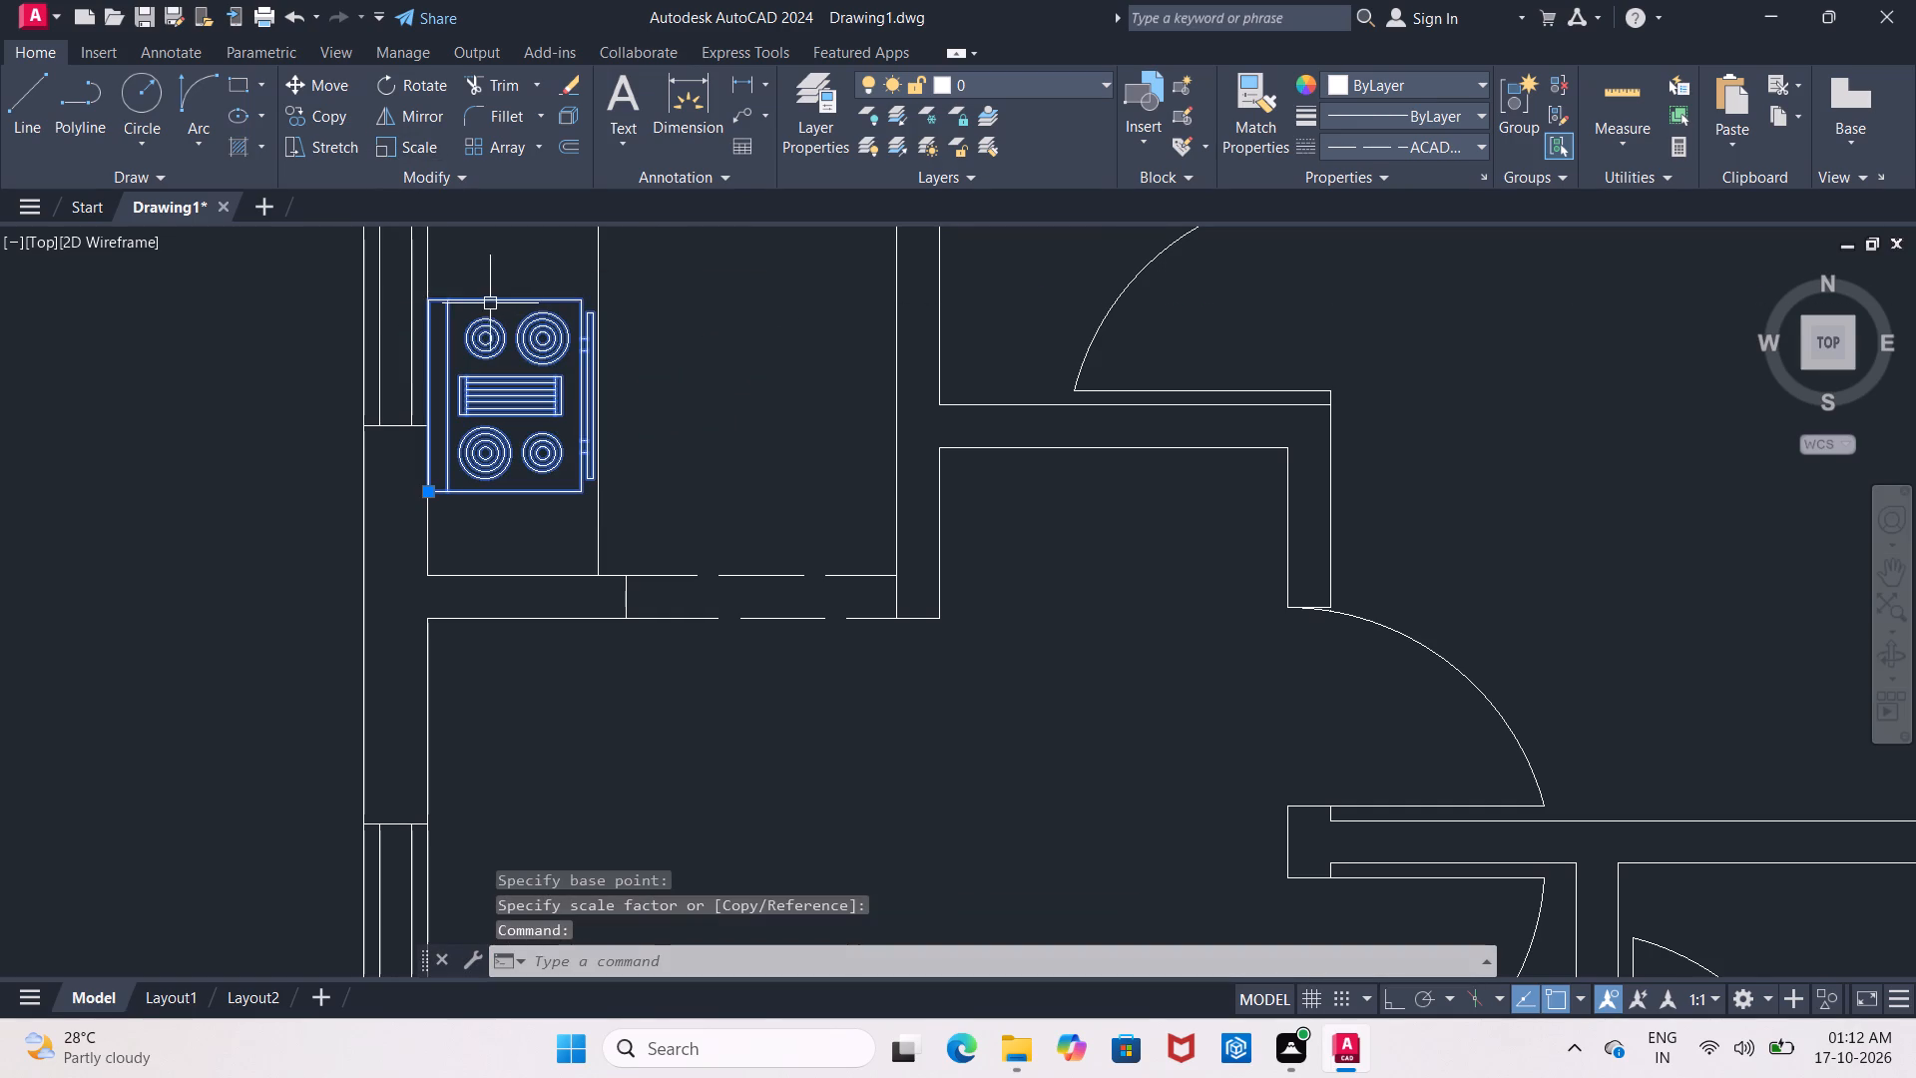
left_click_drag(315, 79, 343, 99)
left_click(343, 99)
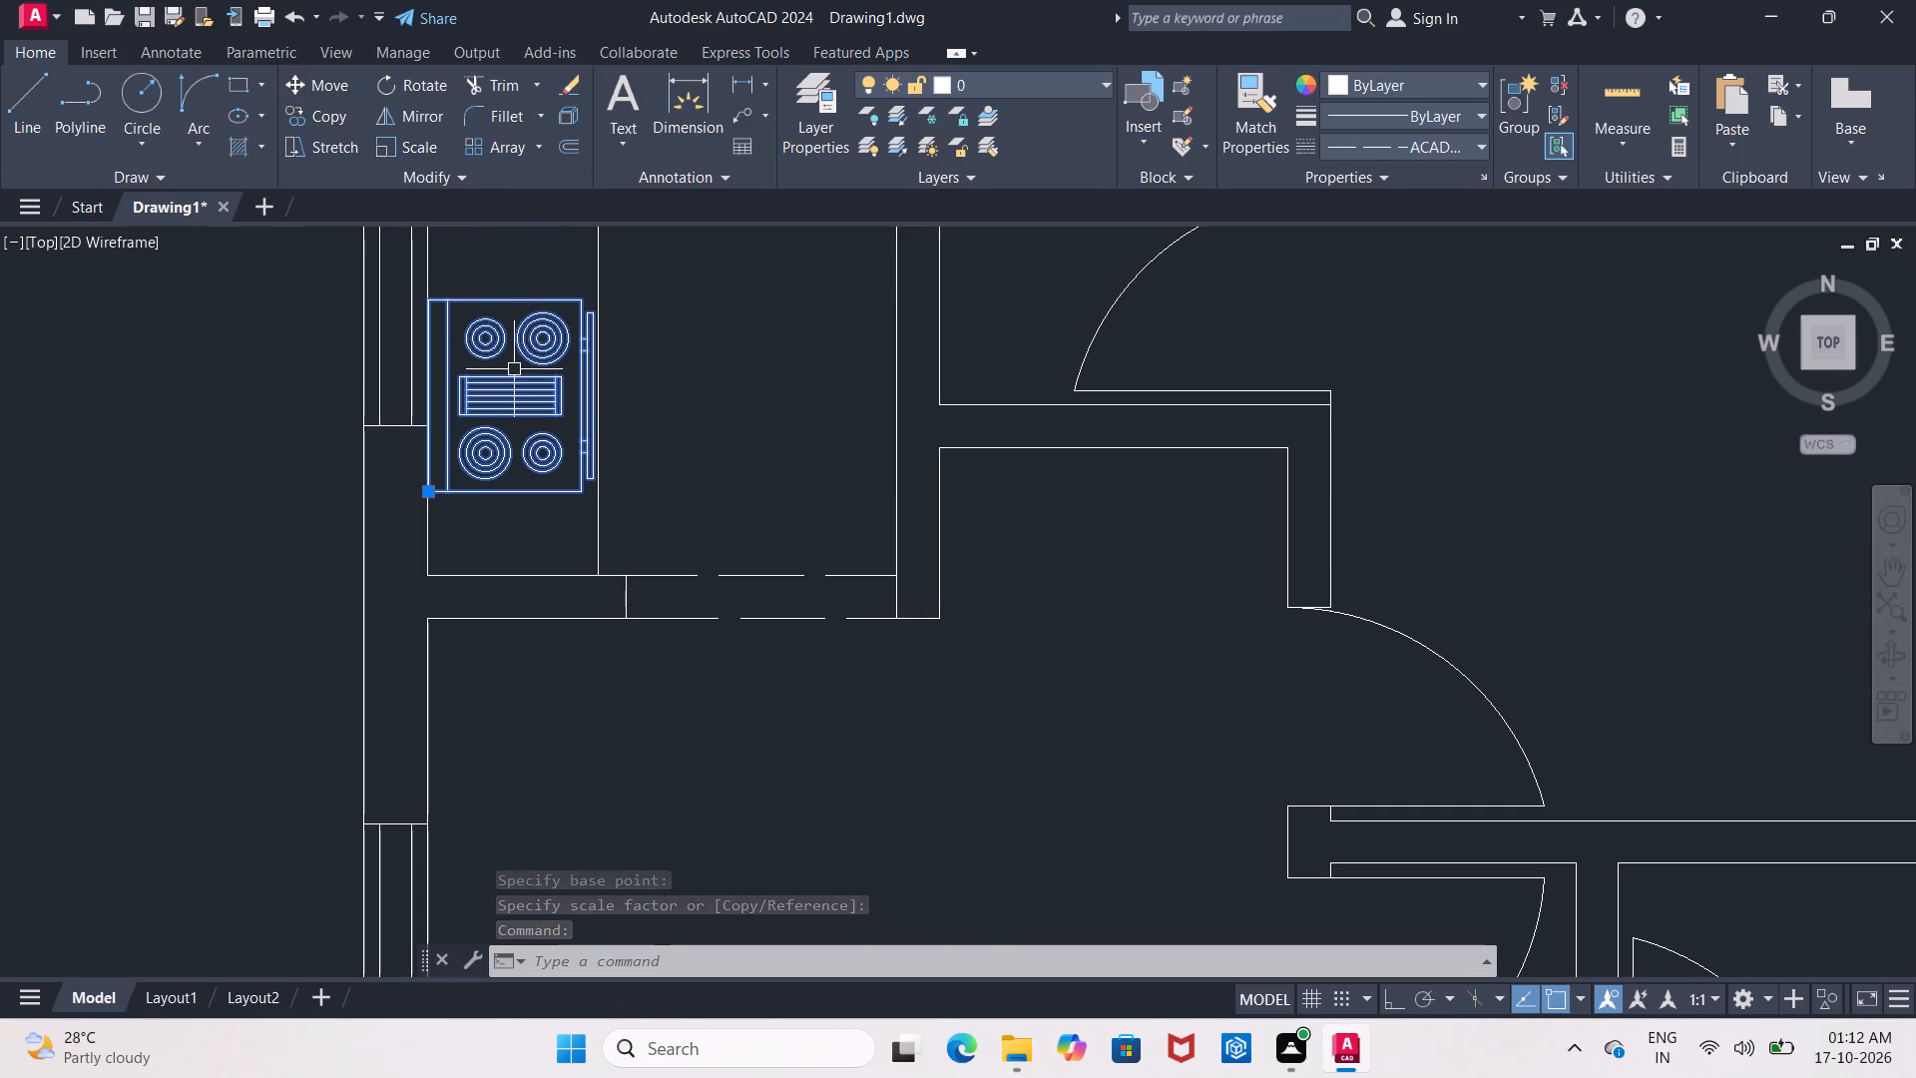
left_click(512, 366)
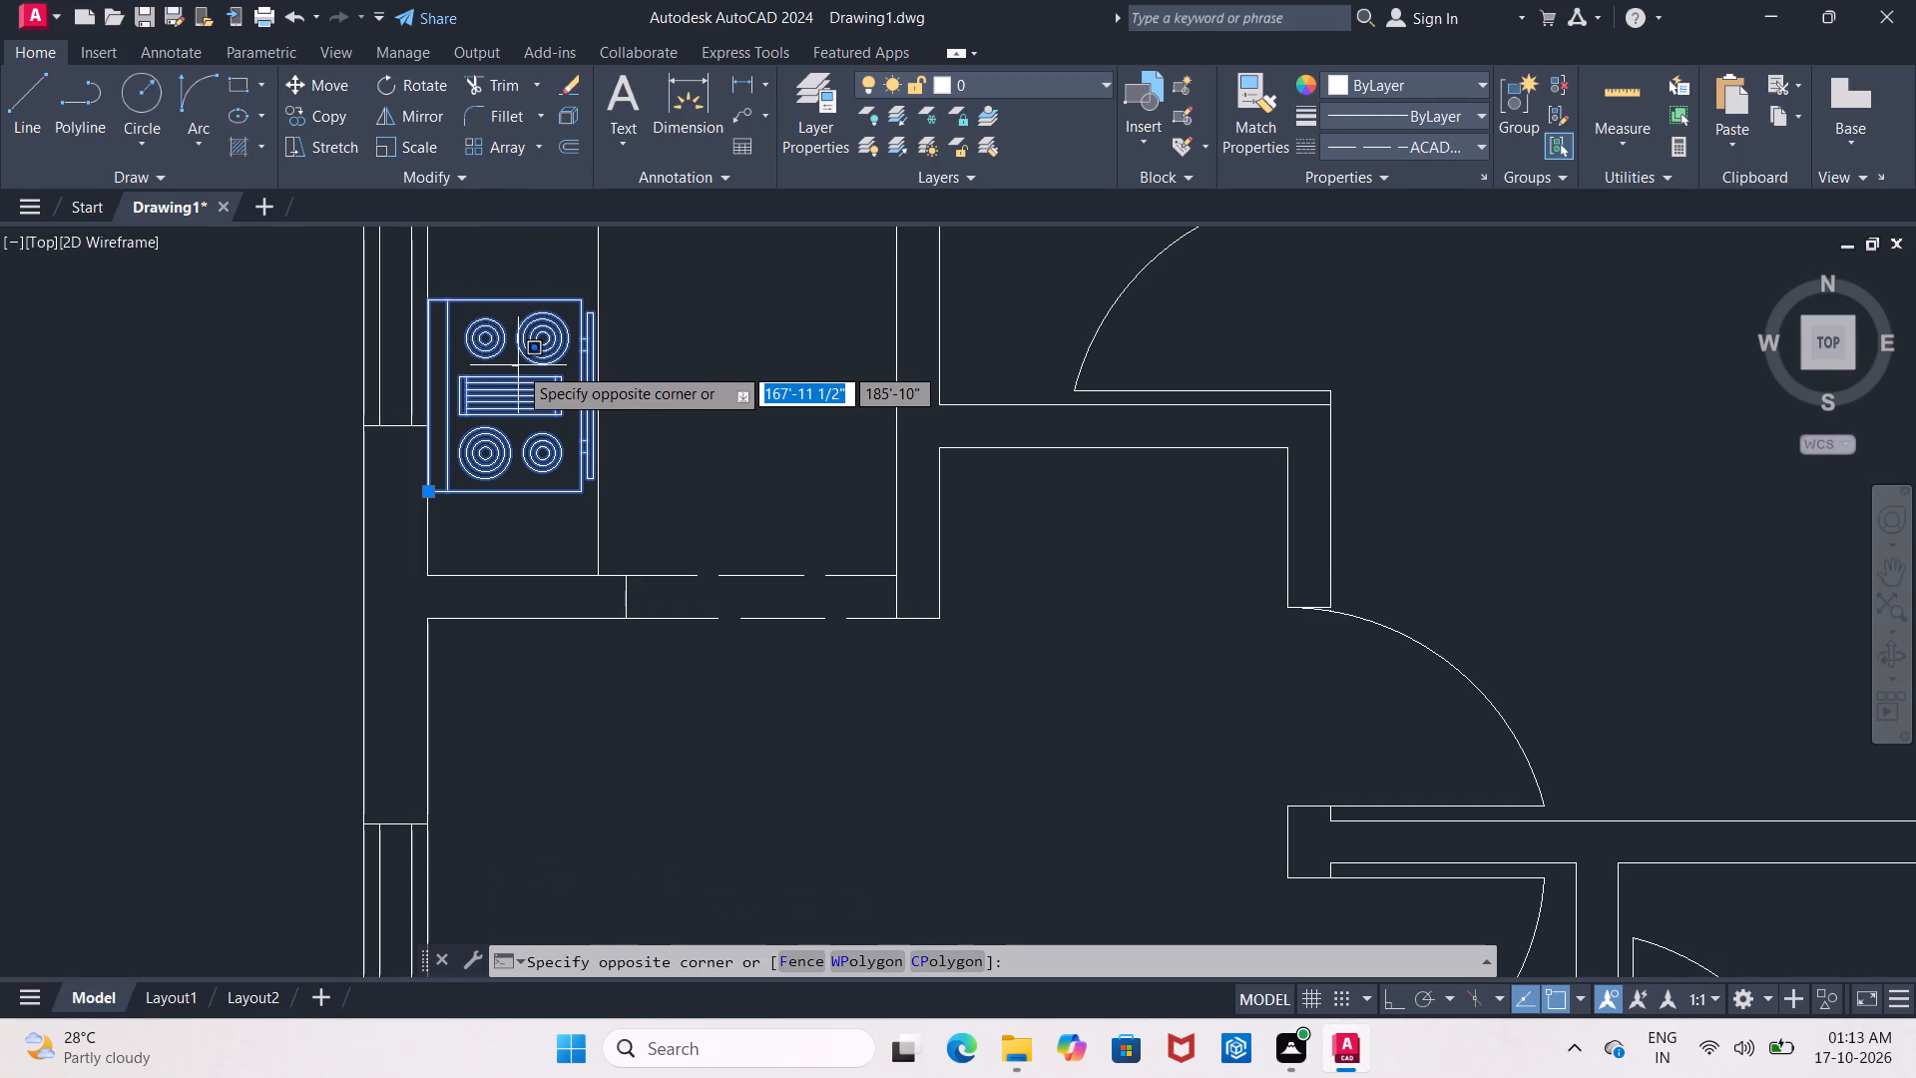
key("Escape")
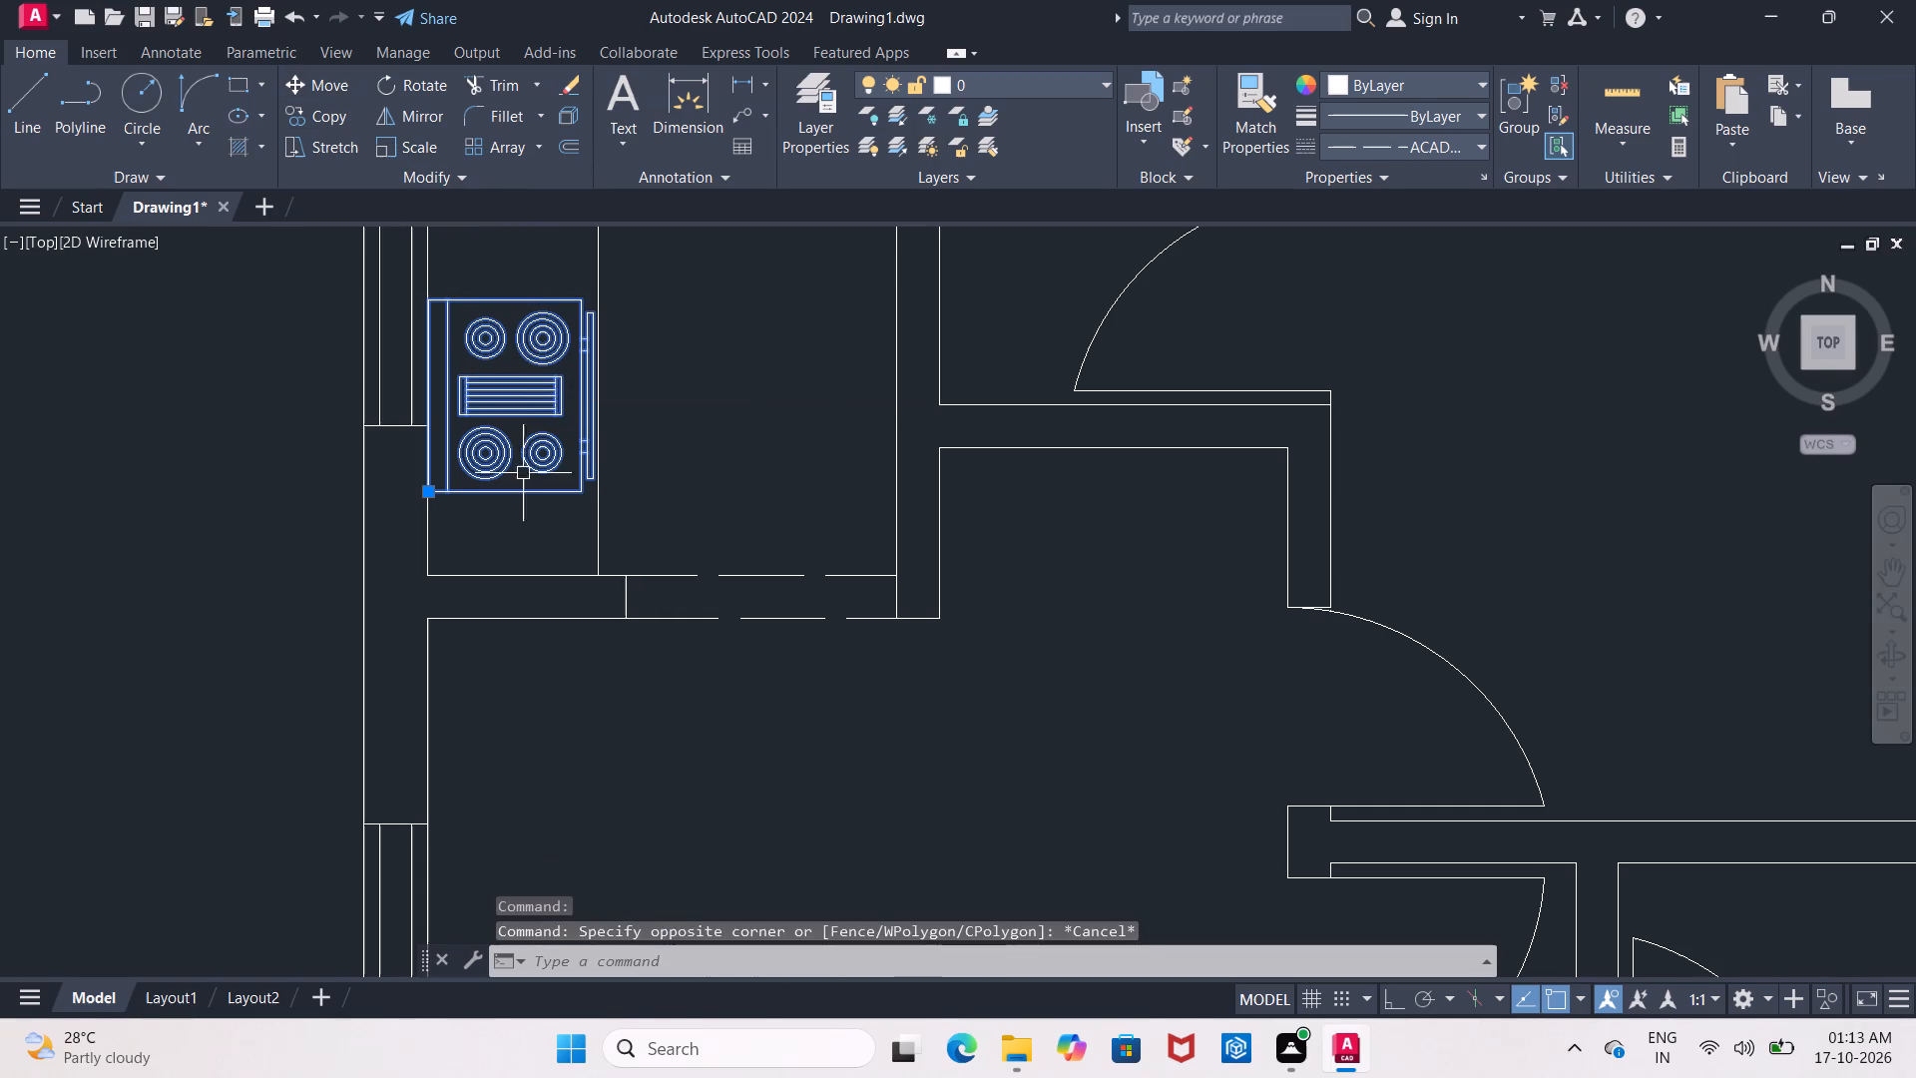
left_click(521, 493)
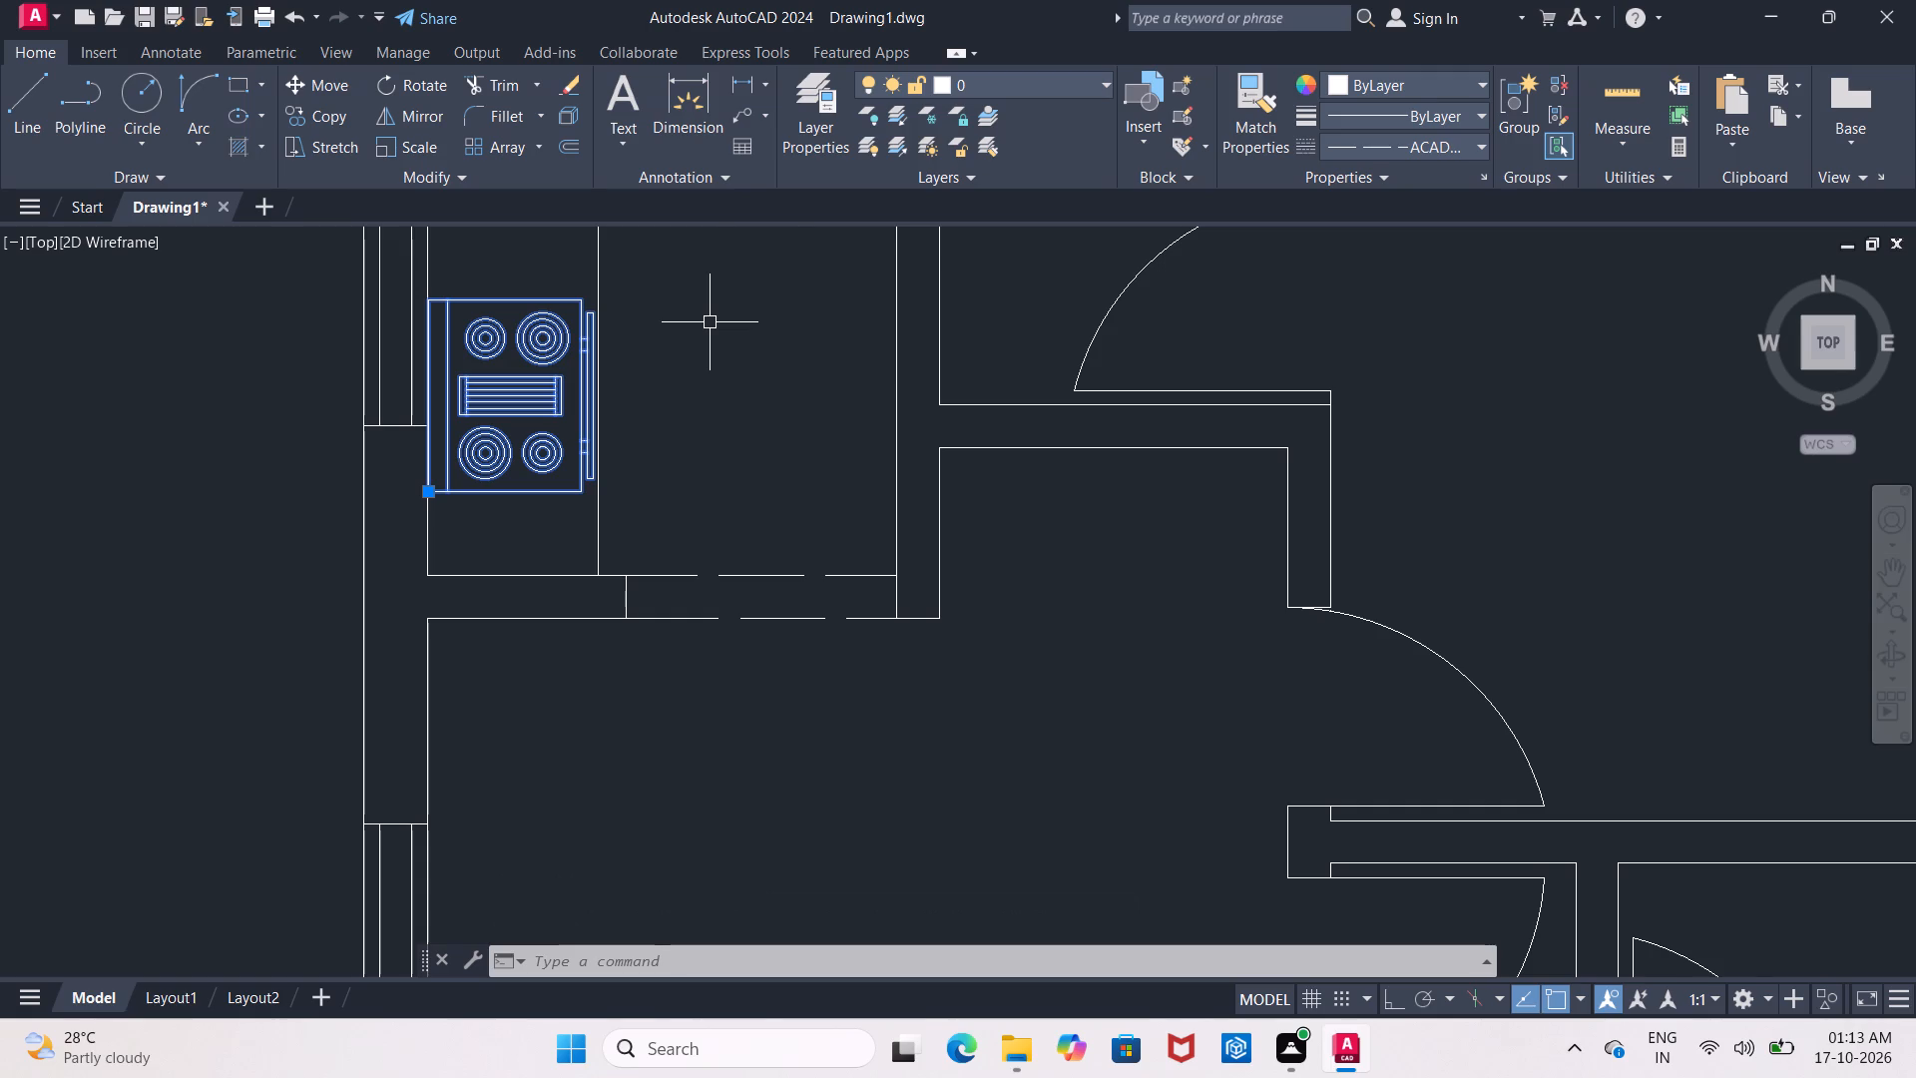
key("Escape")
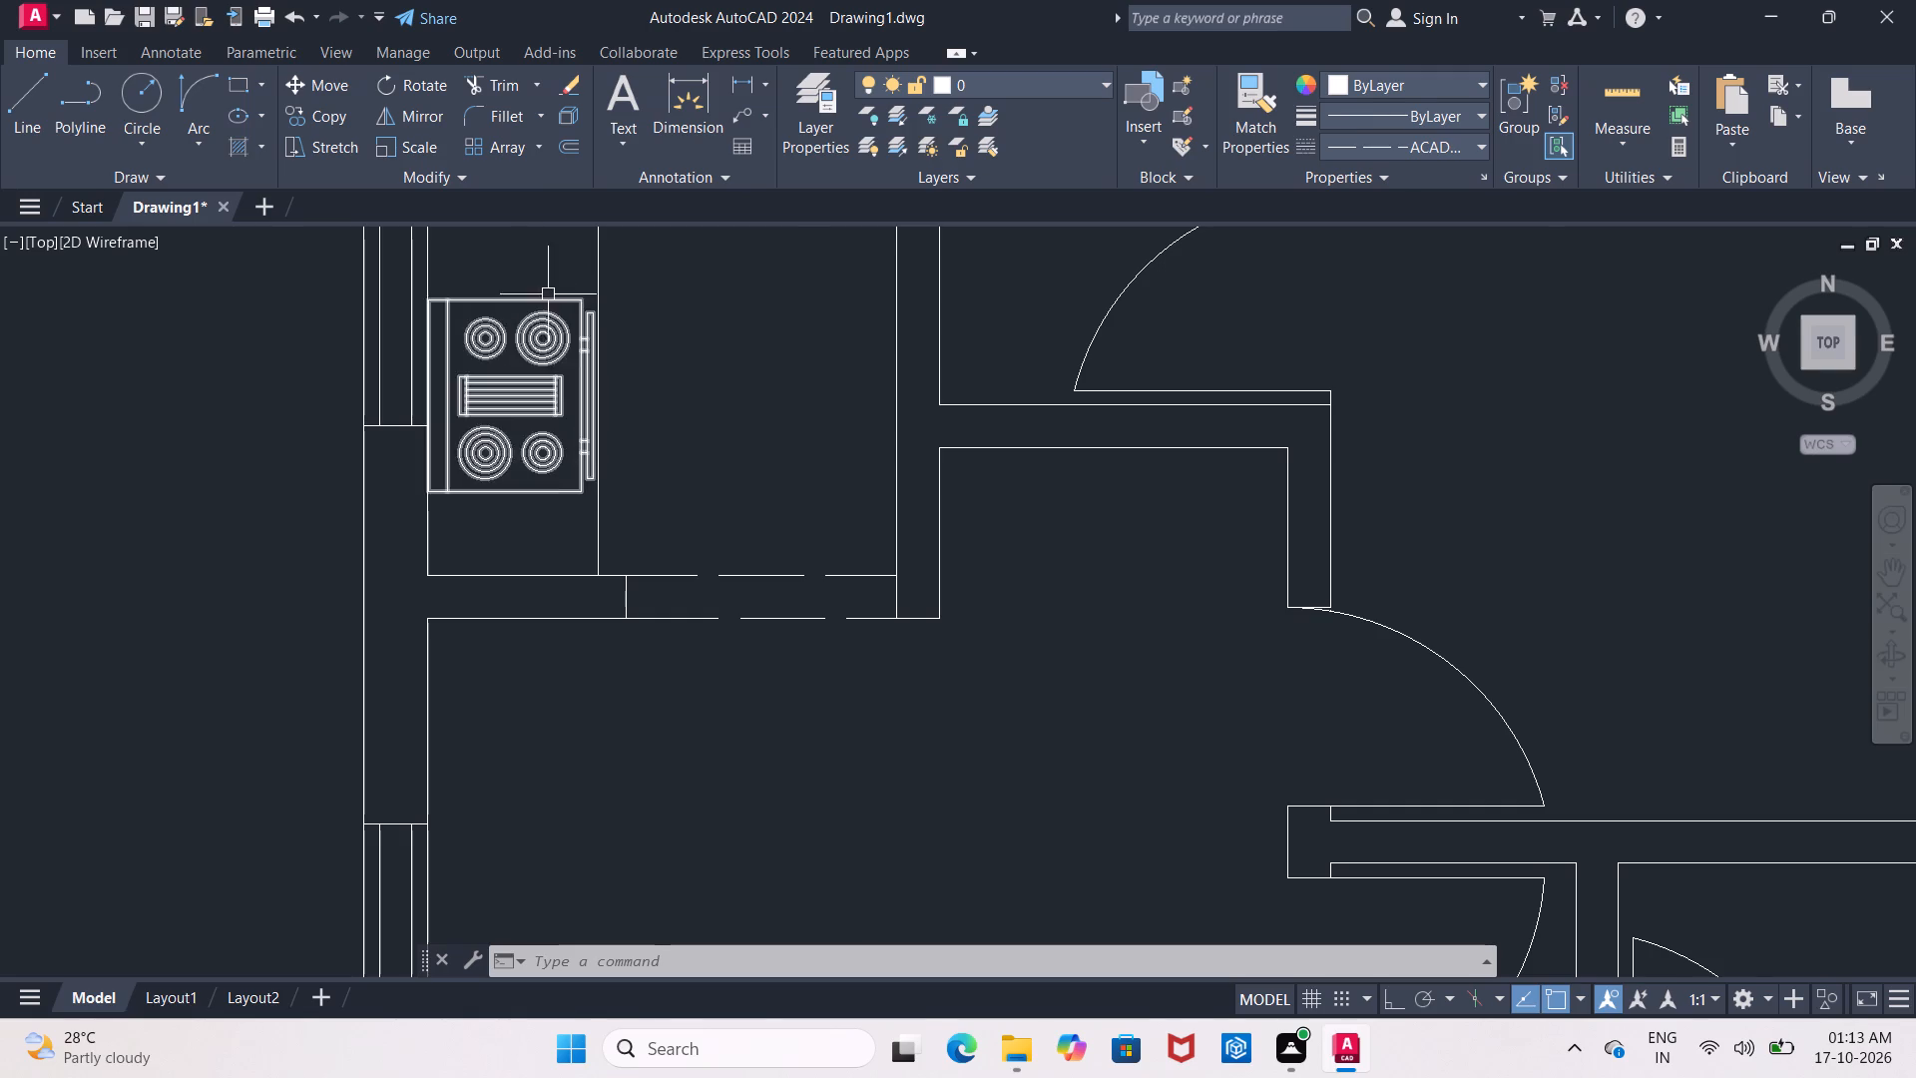
Move the bed block into the plan's upper-right room, headboard near the top wall and close to the right-hand wall.
scroll(558, 287, "down", 2)
scroll(636, 305, "up", 1)
middle_click_drag(636, 305, 586, 331)
scroll(636, 305, "down", 1)
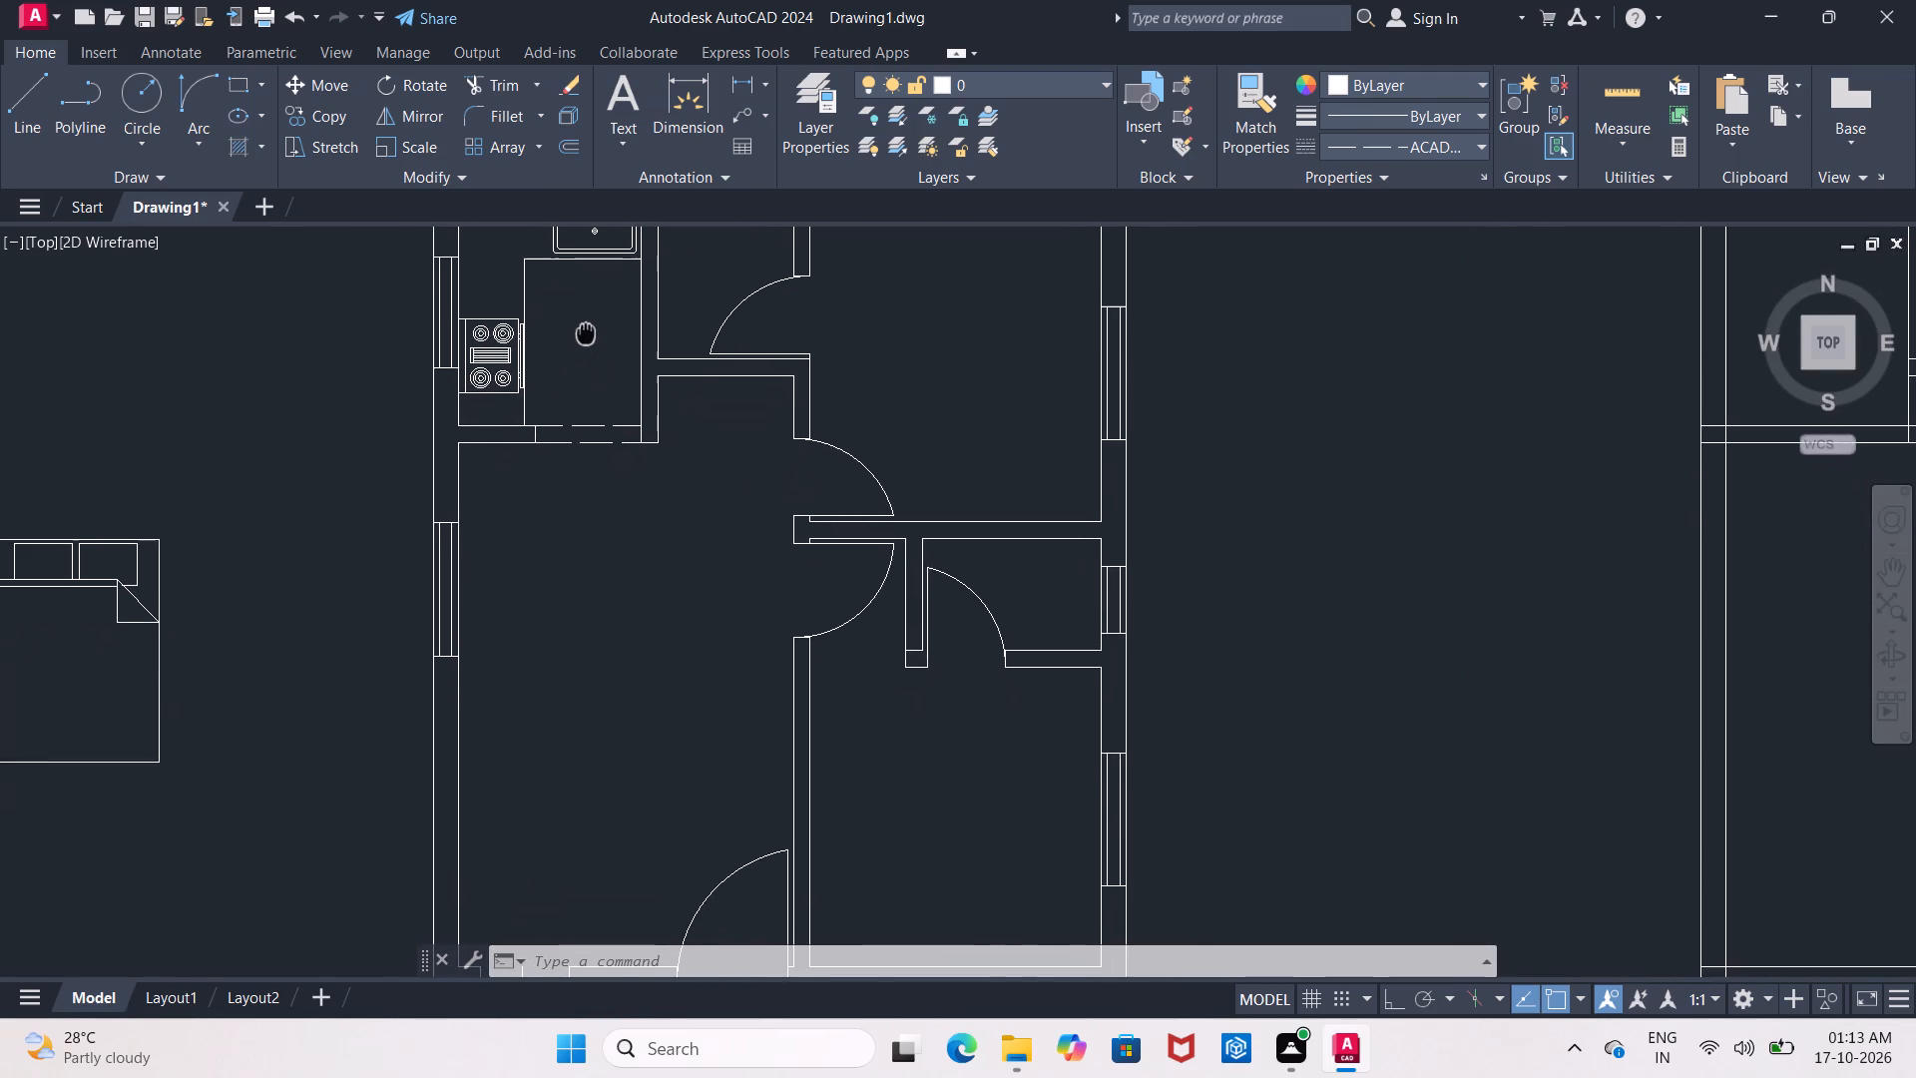
middle_click_drag(586, 331, 588, 317)
scroll(588, 317, "down", 2)
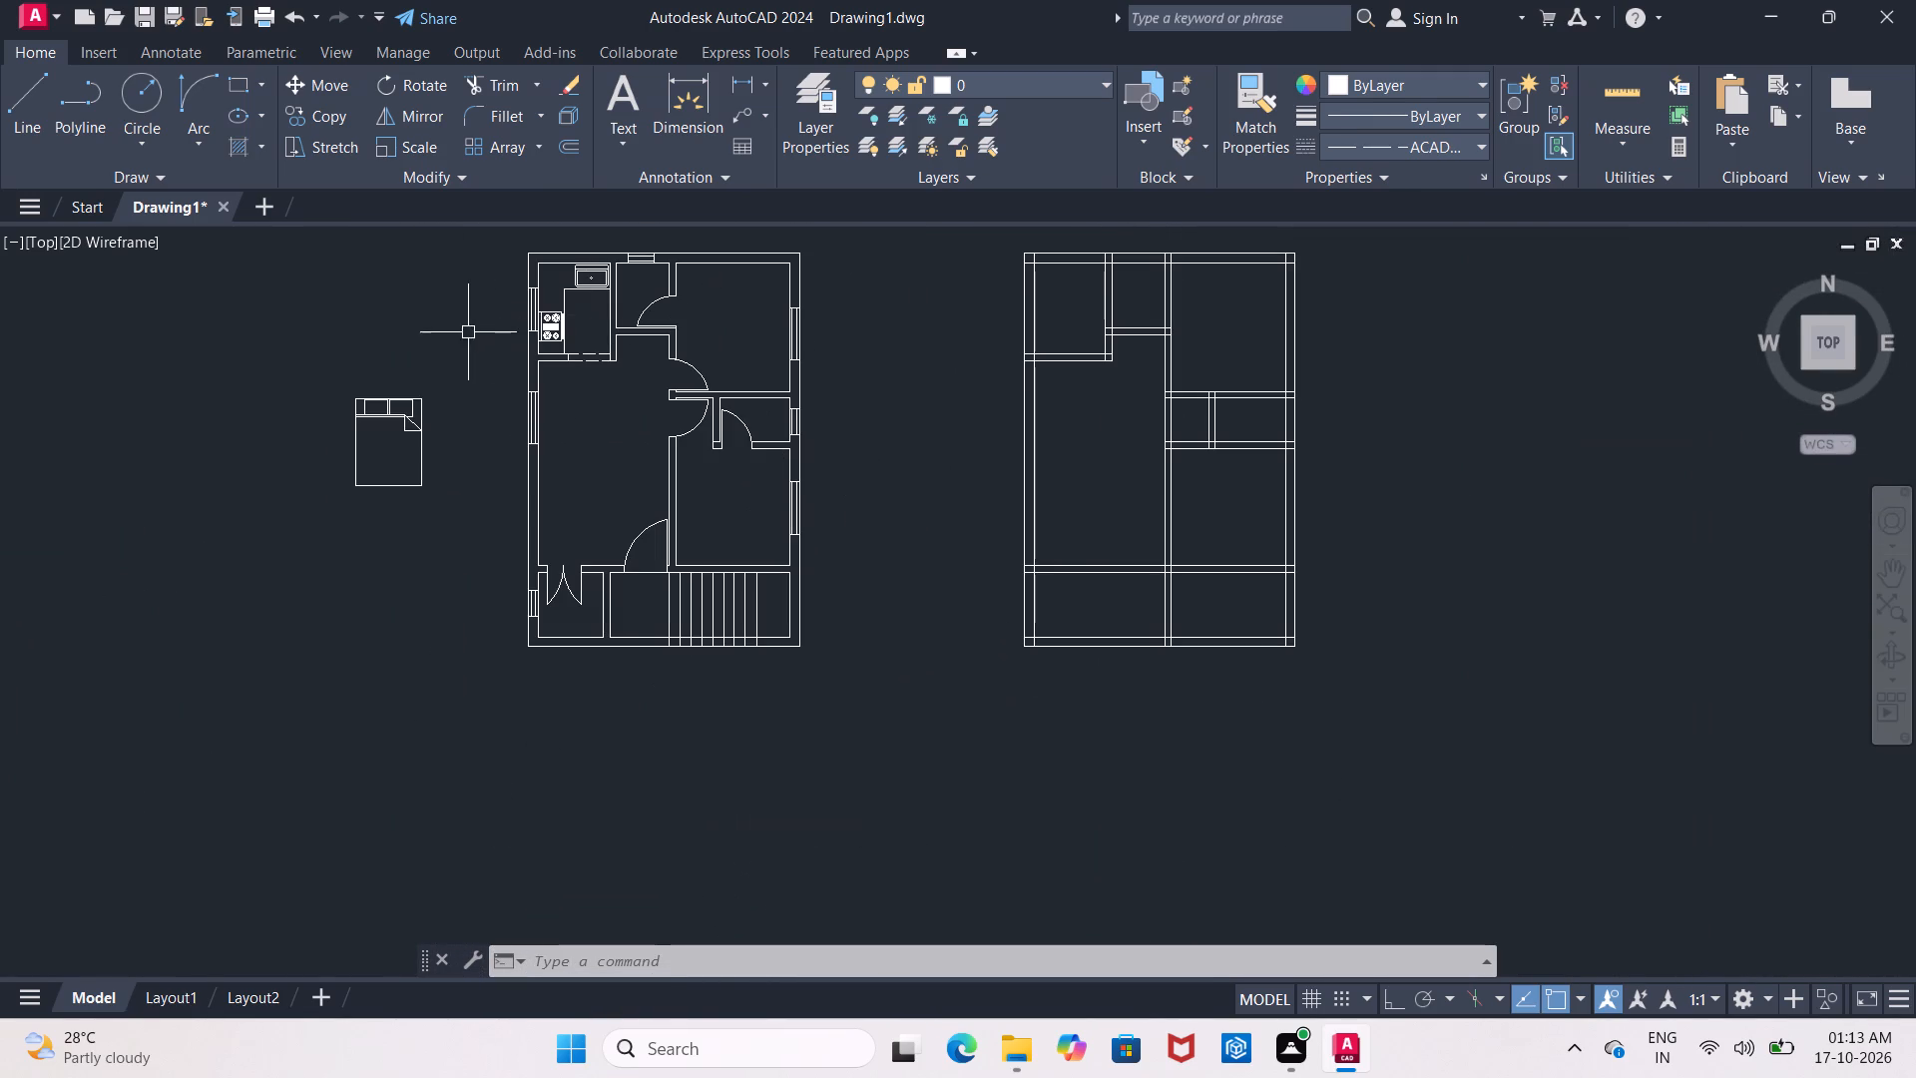
left_click(327, 349)
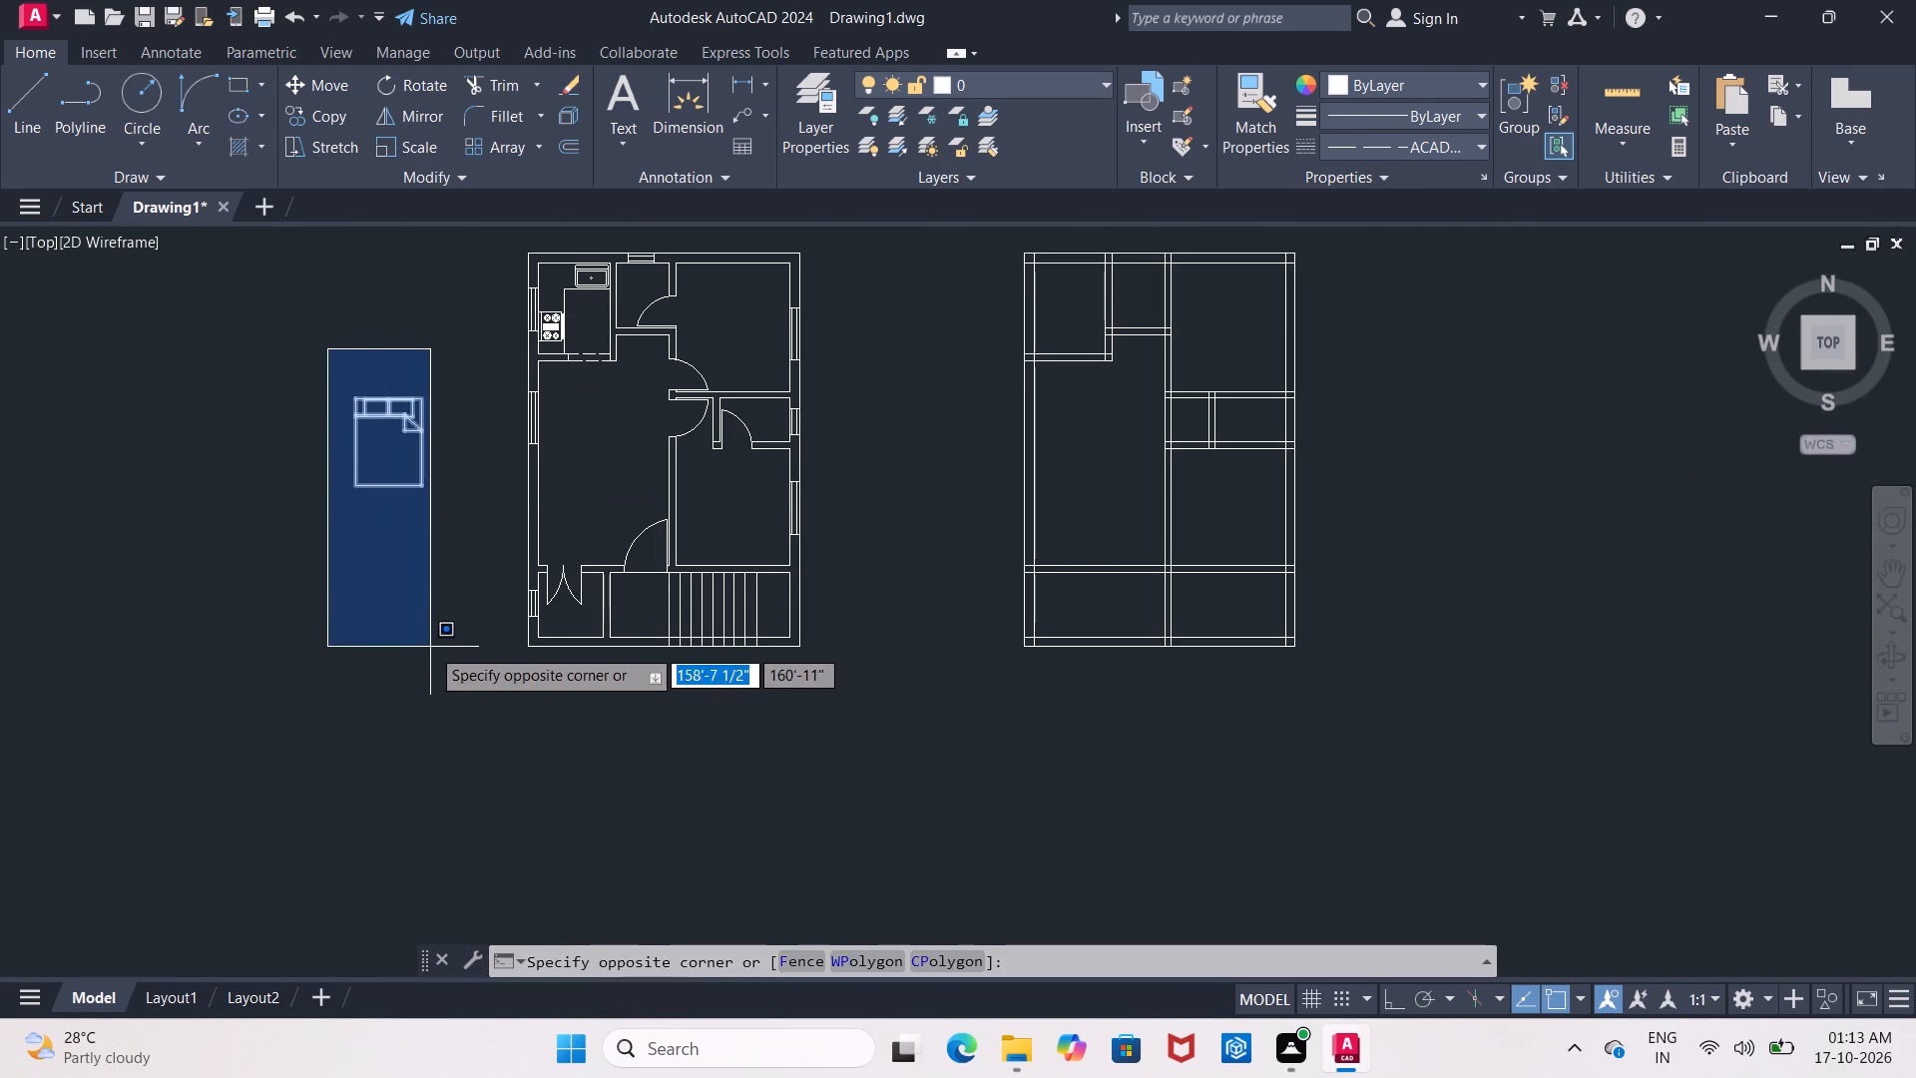
left_click(437, 649)
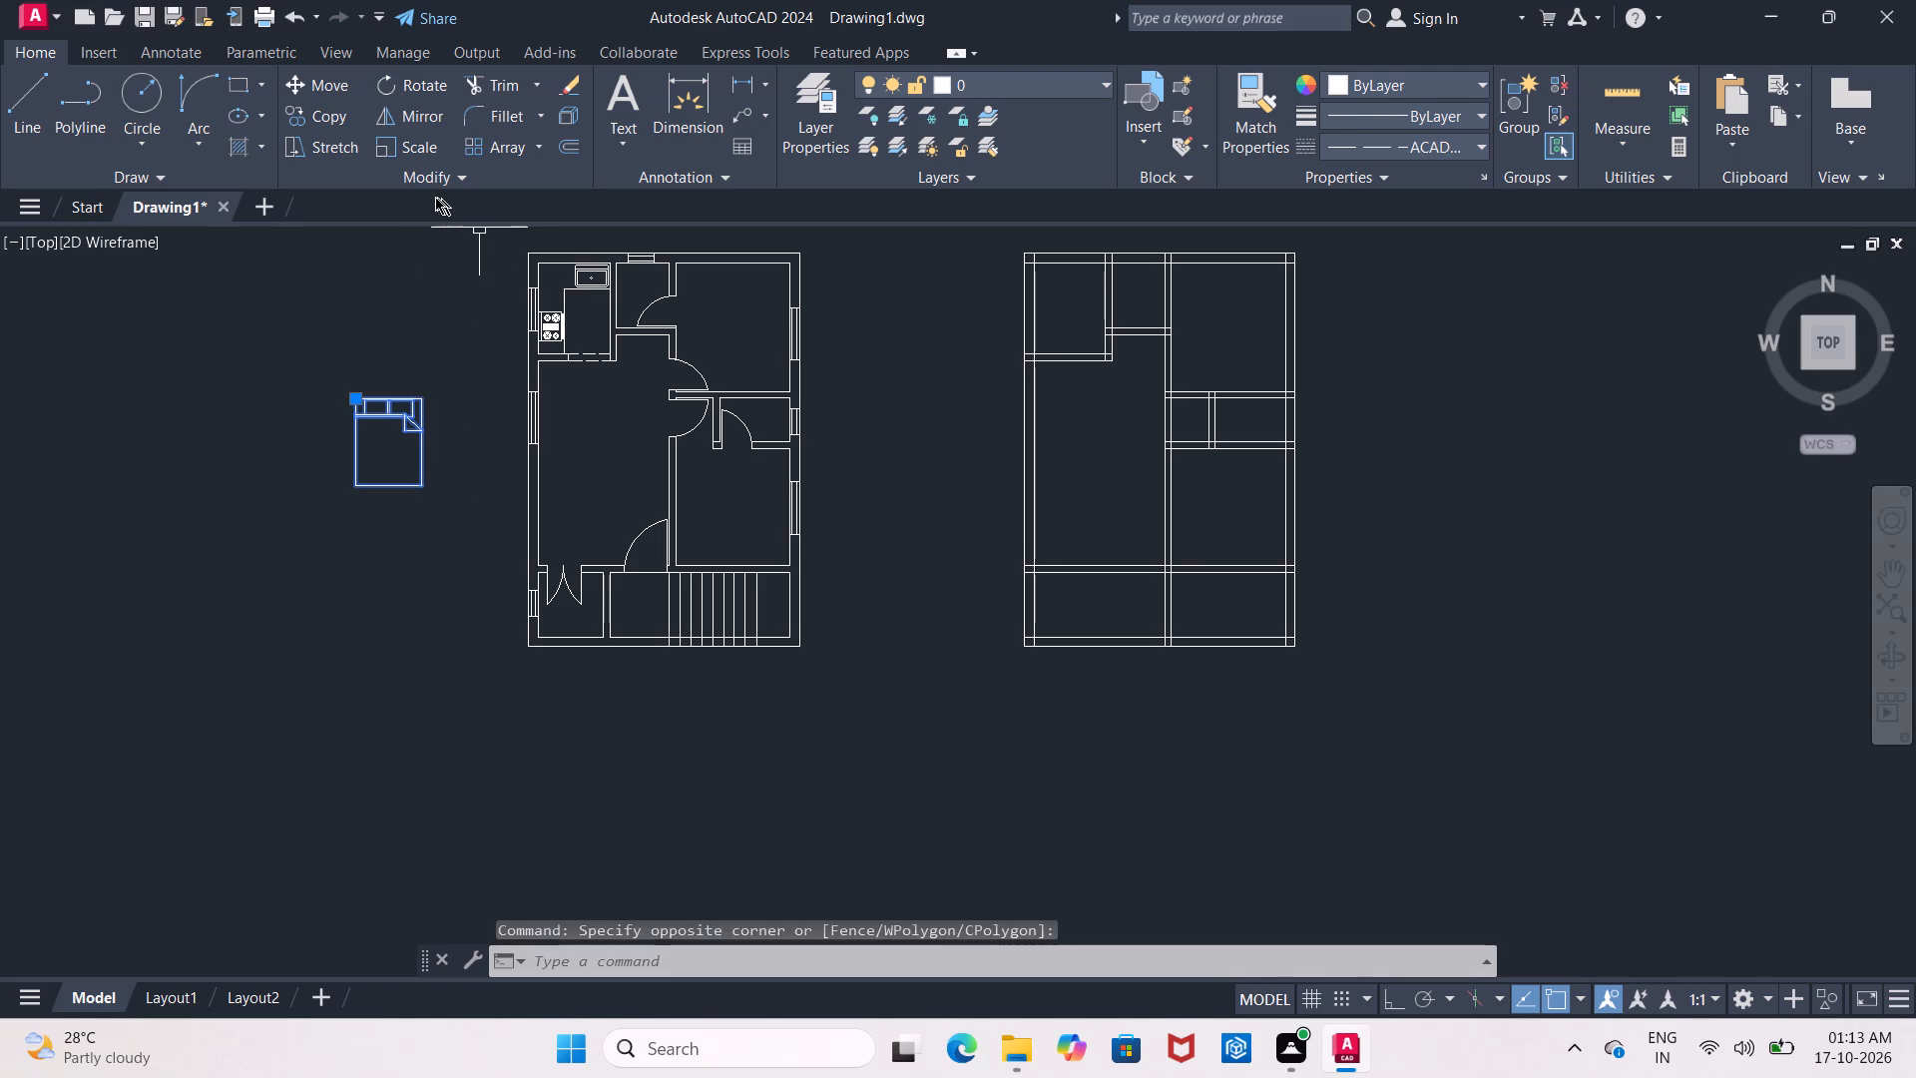
left_click(326, 89)
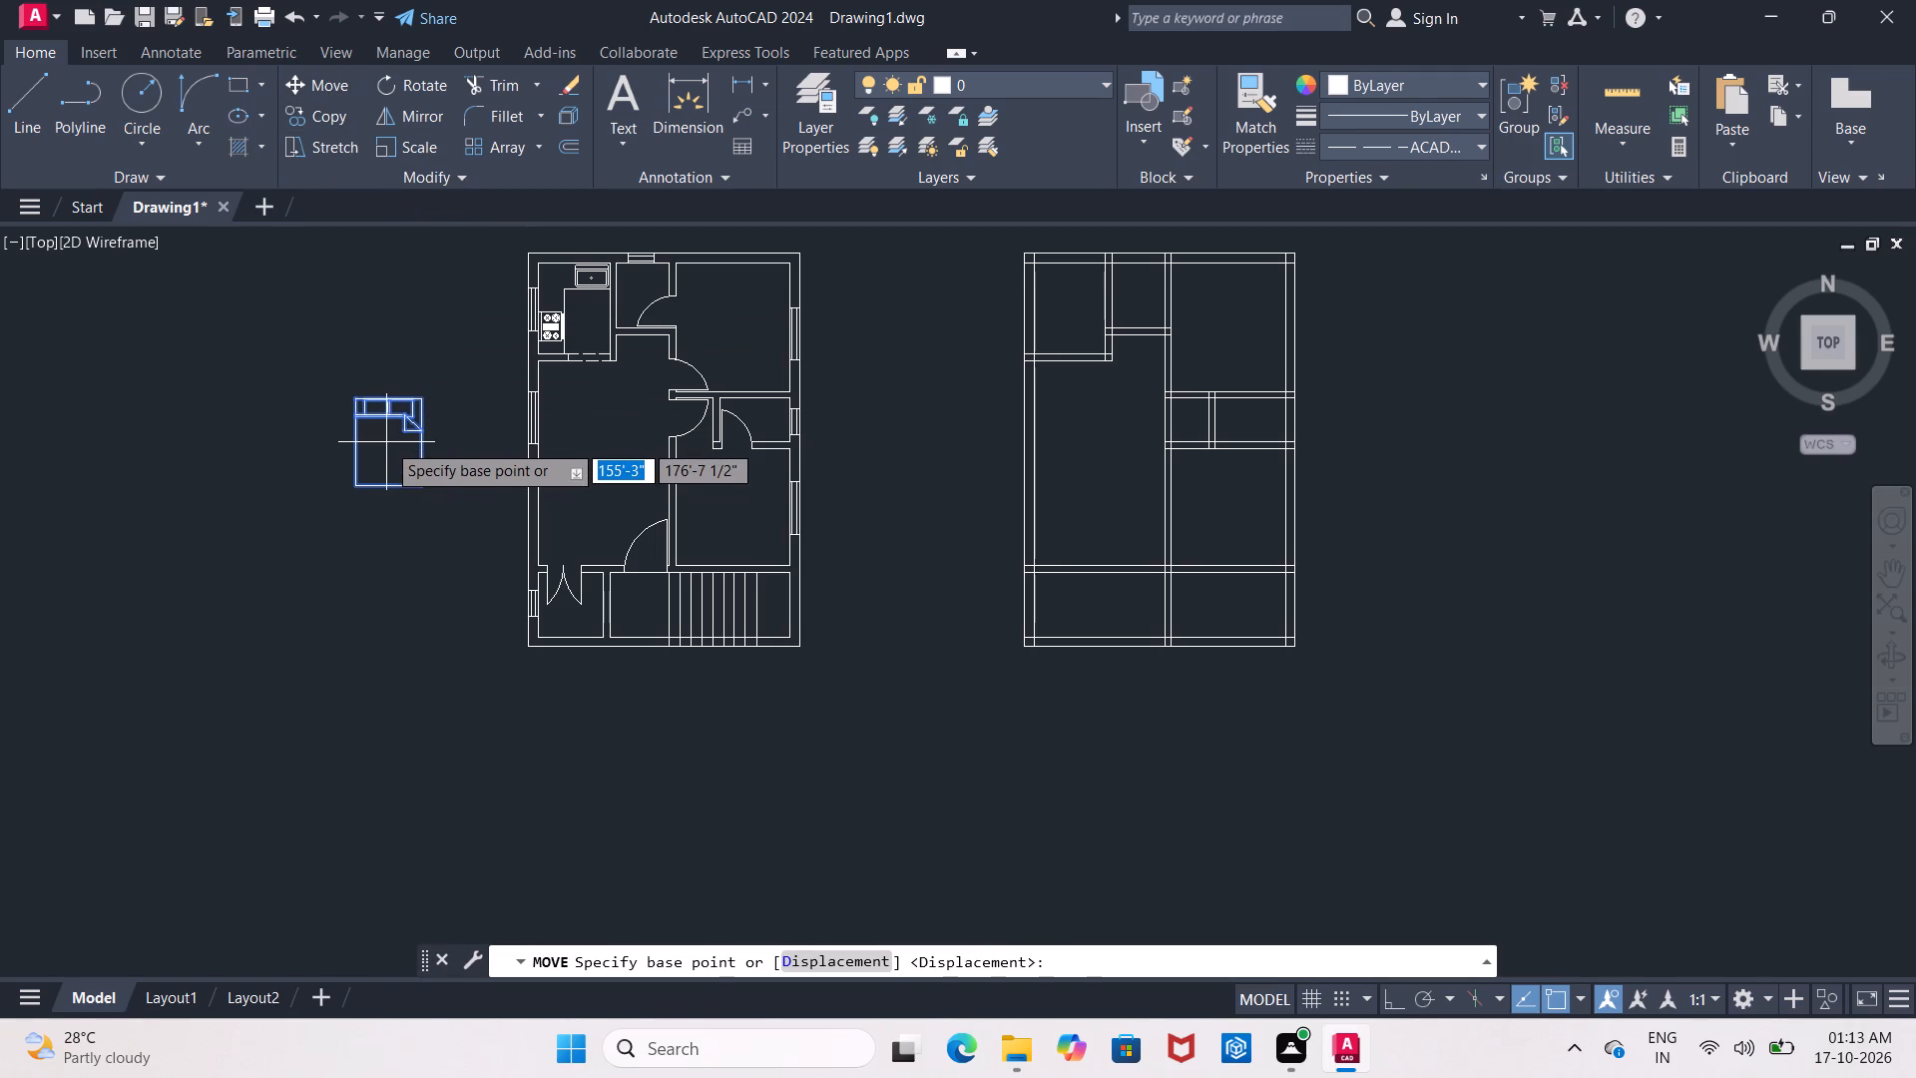
left_click_drag(386, 442, 416, 460)
scroll(773, 294, "up", 1)
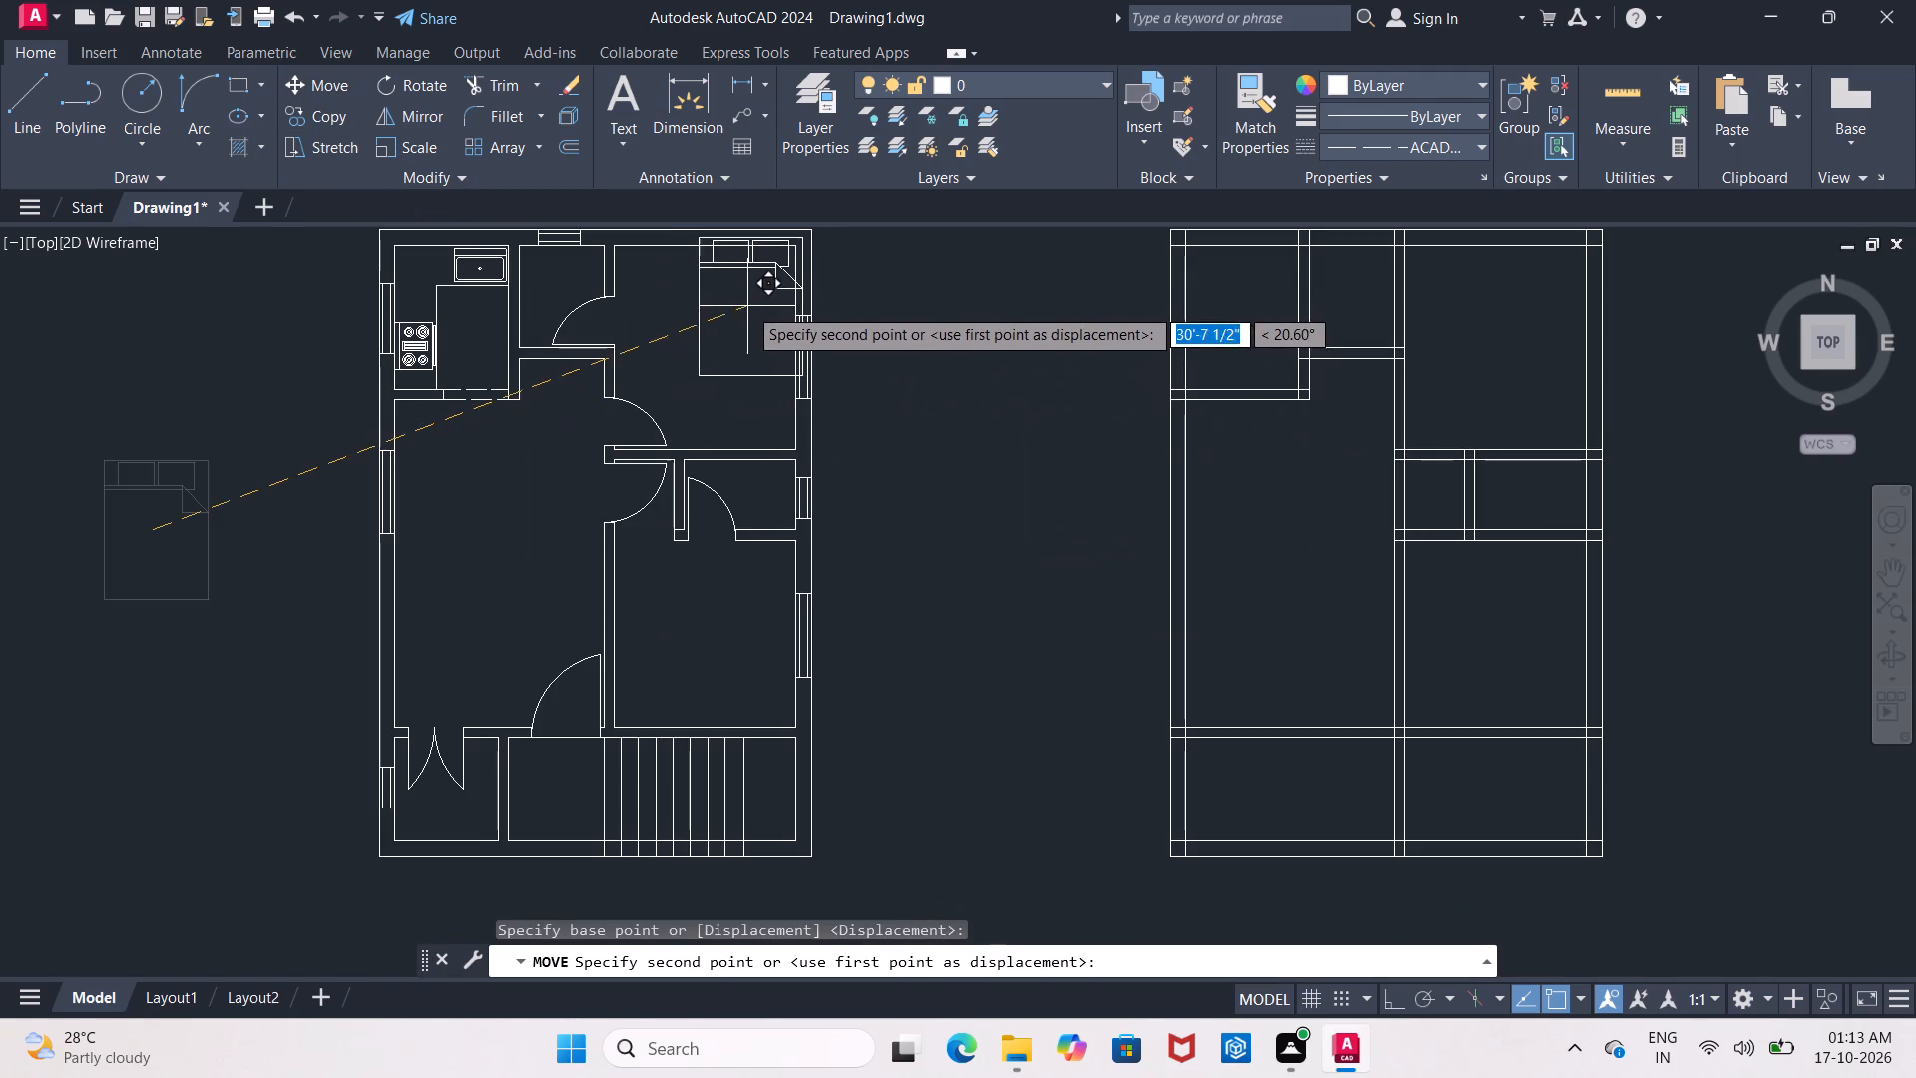
middle_click_drag(746, 307, 740, 343)
scroll(737, 343, "up", 1)
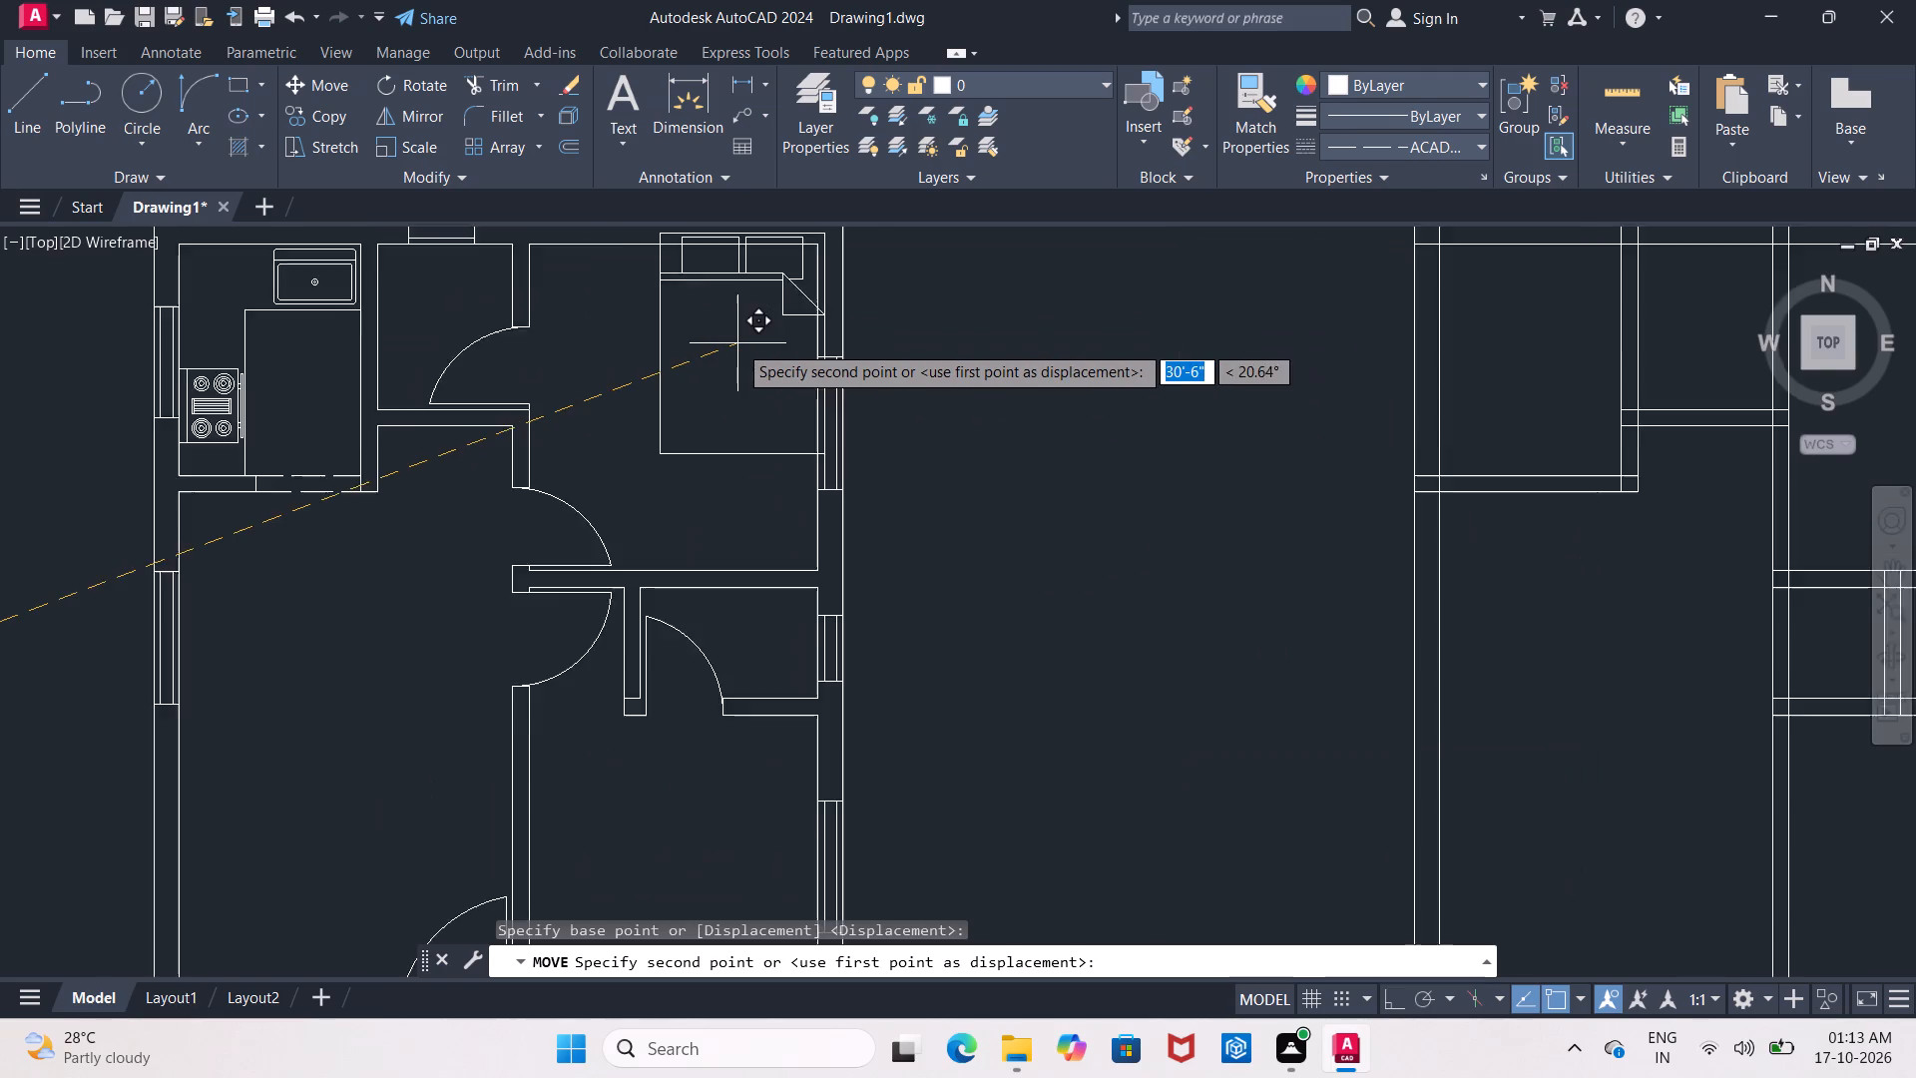
scroll(737, 343, "up", 1)
scroll(714, 372, "down", 1)
middle_click_drag(714, 372, 701, 395)
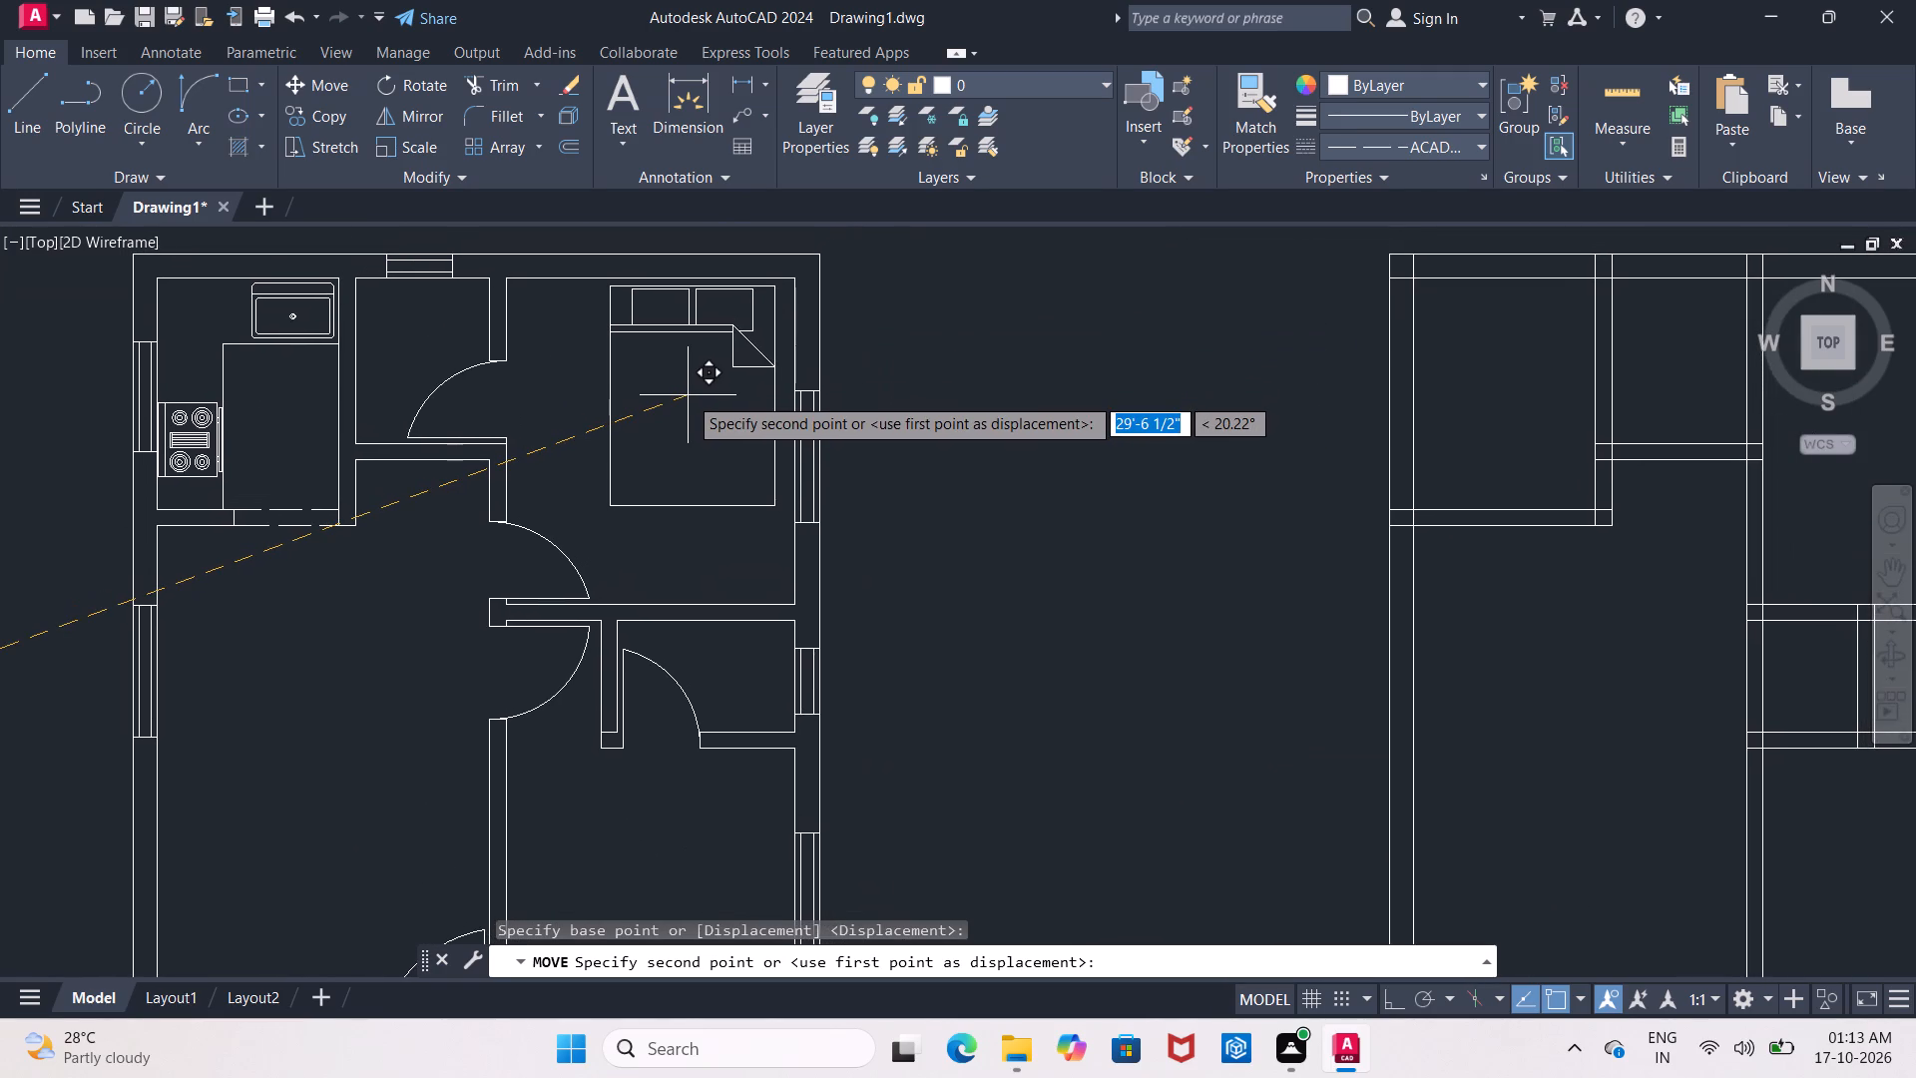
left_click(688, 395)
key("Escape")
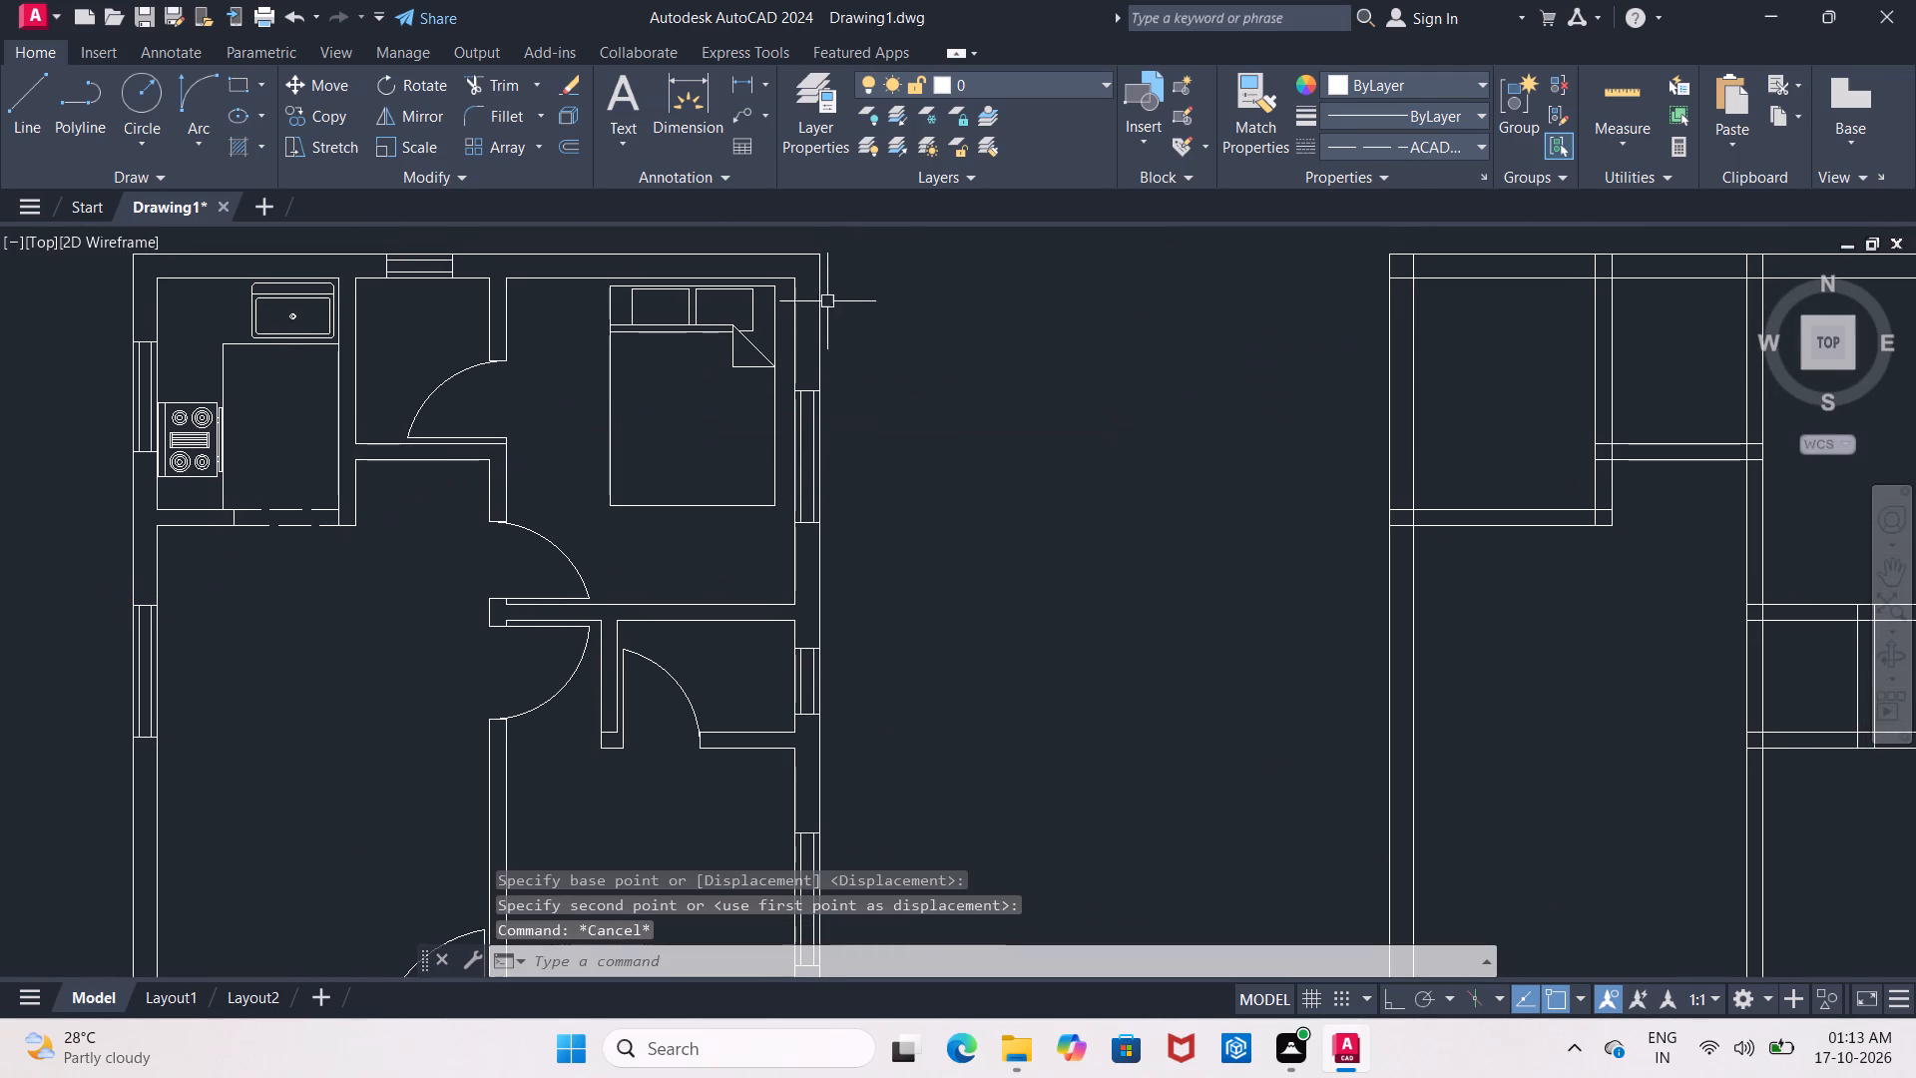
scroll(796, 243, "up", 1)
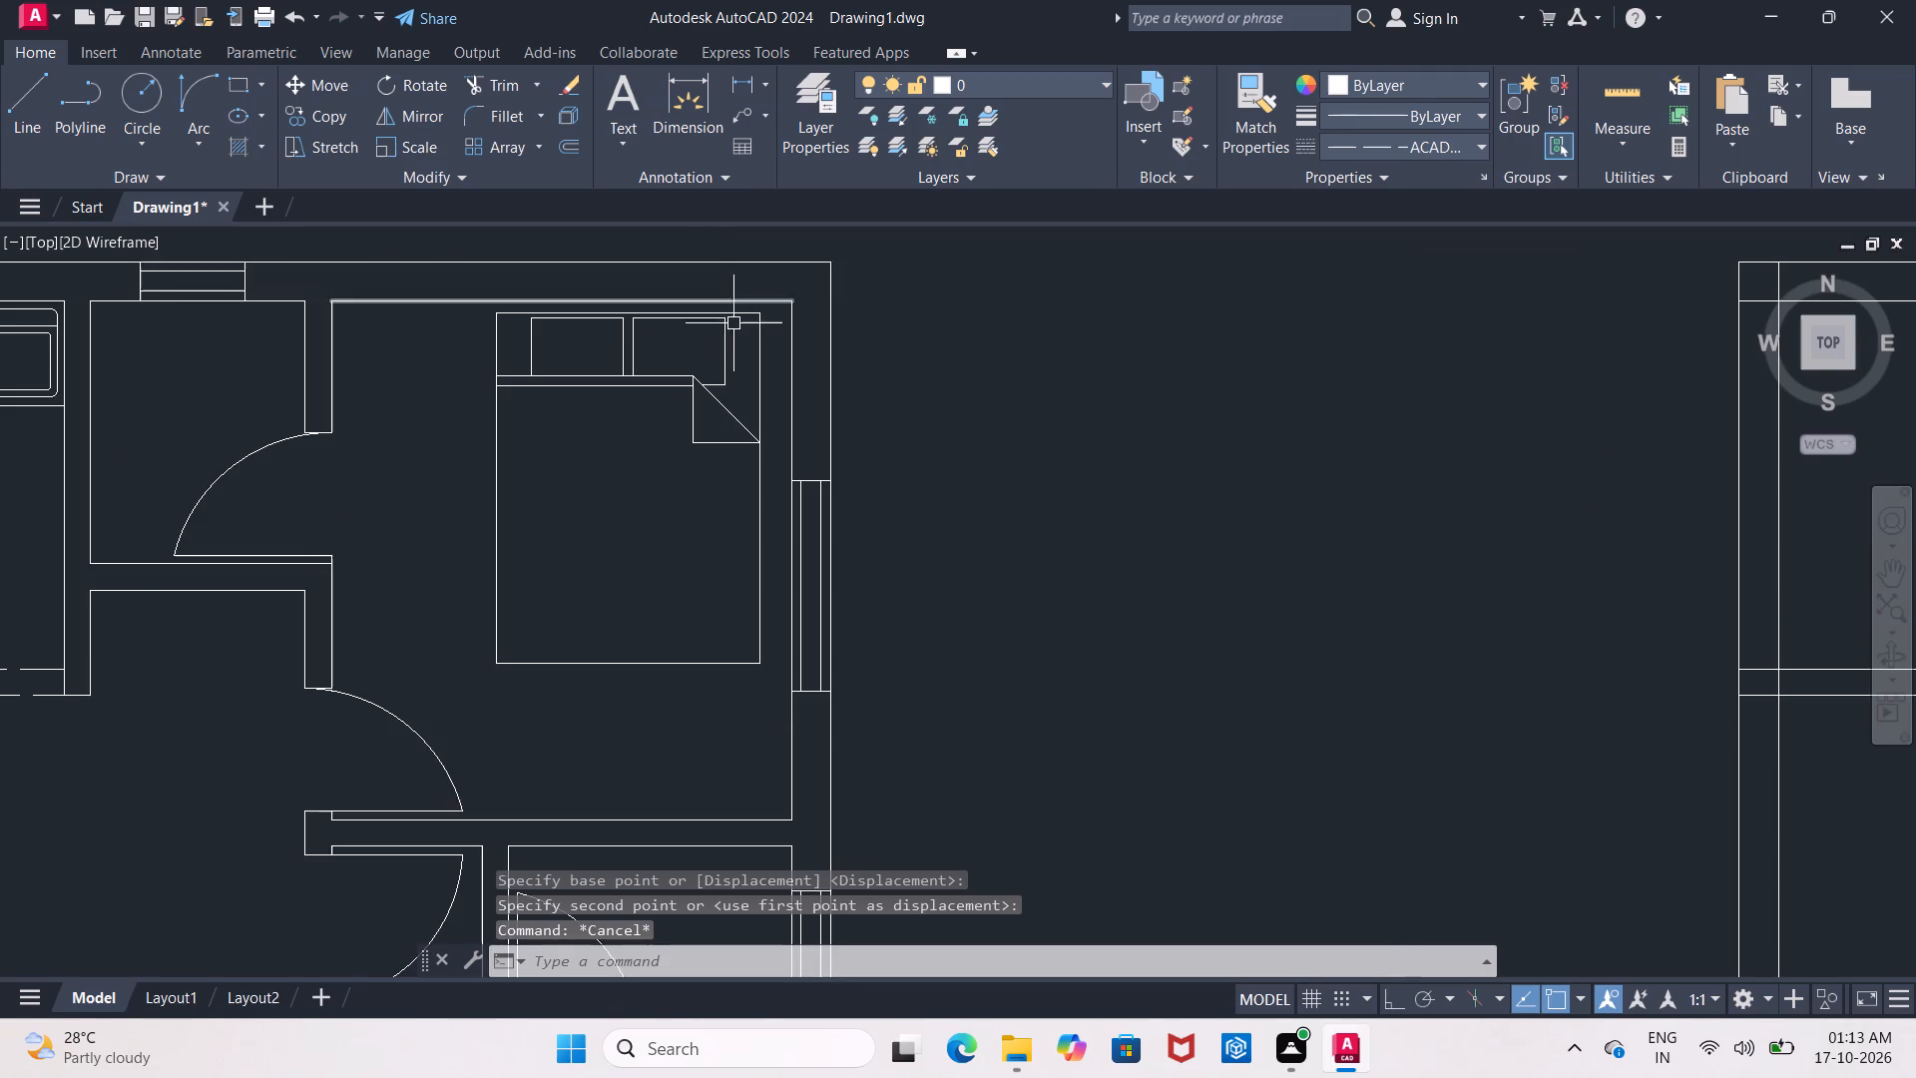
scroll(732, 326, "up", 1)
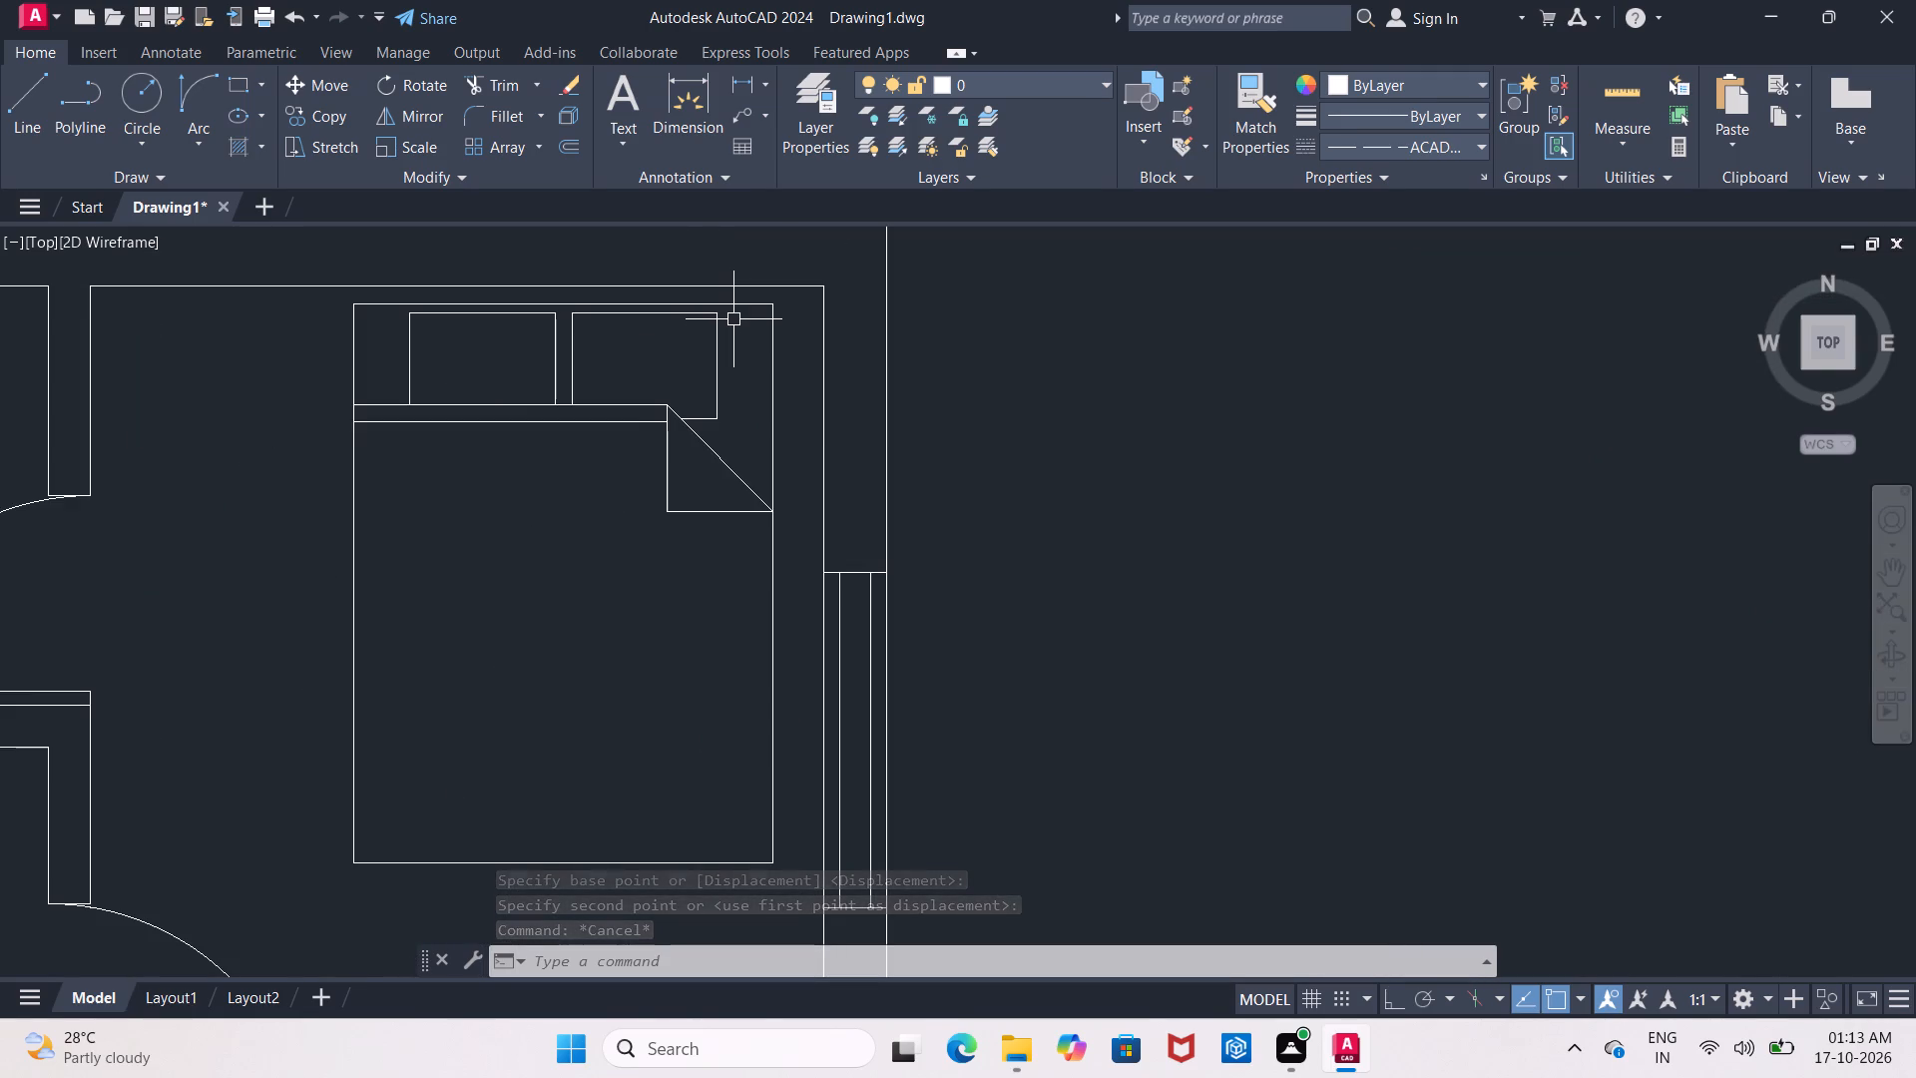
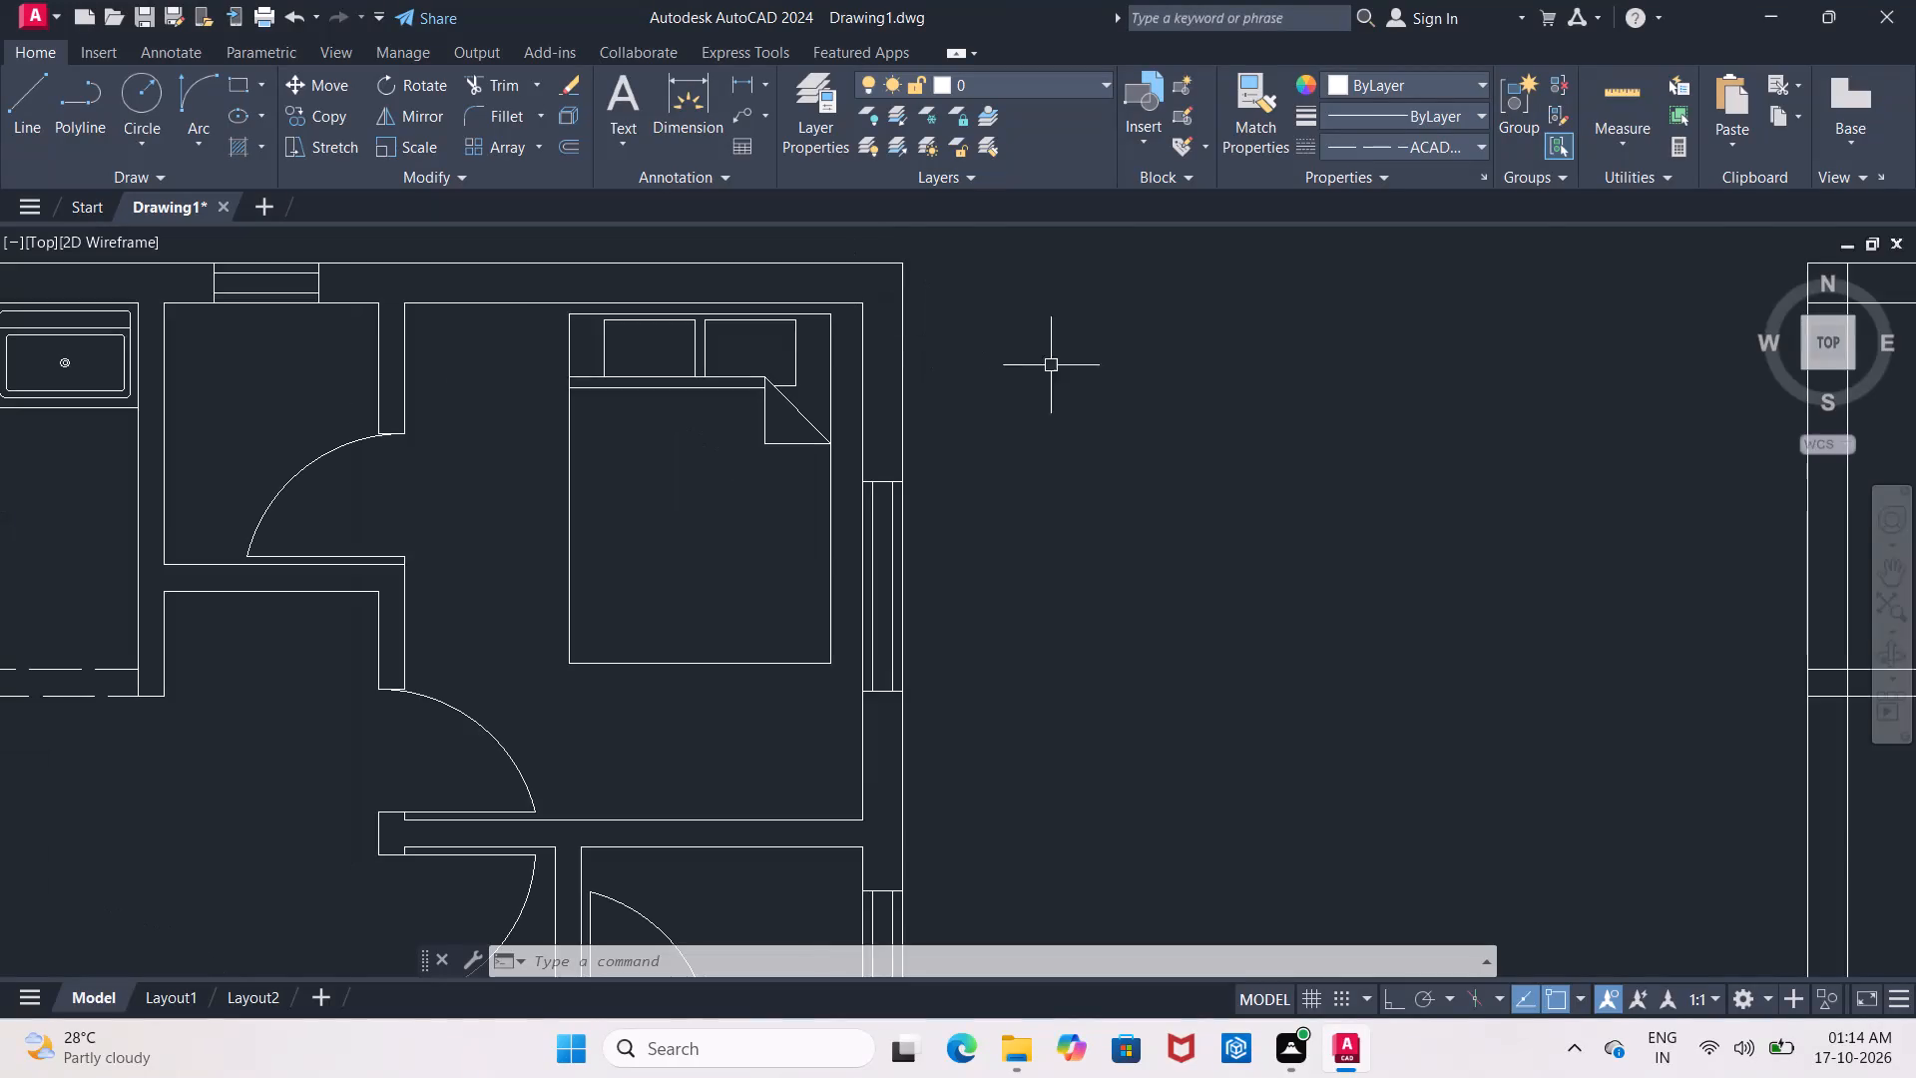
Move the bed block in the upper-right bedroom so its headboard meets the top wall, close to the right-hand wall.
scroll(1080, 400, "down", 1)
middle_click_drag(1084, 403, 1068, 325)
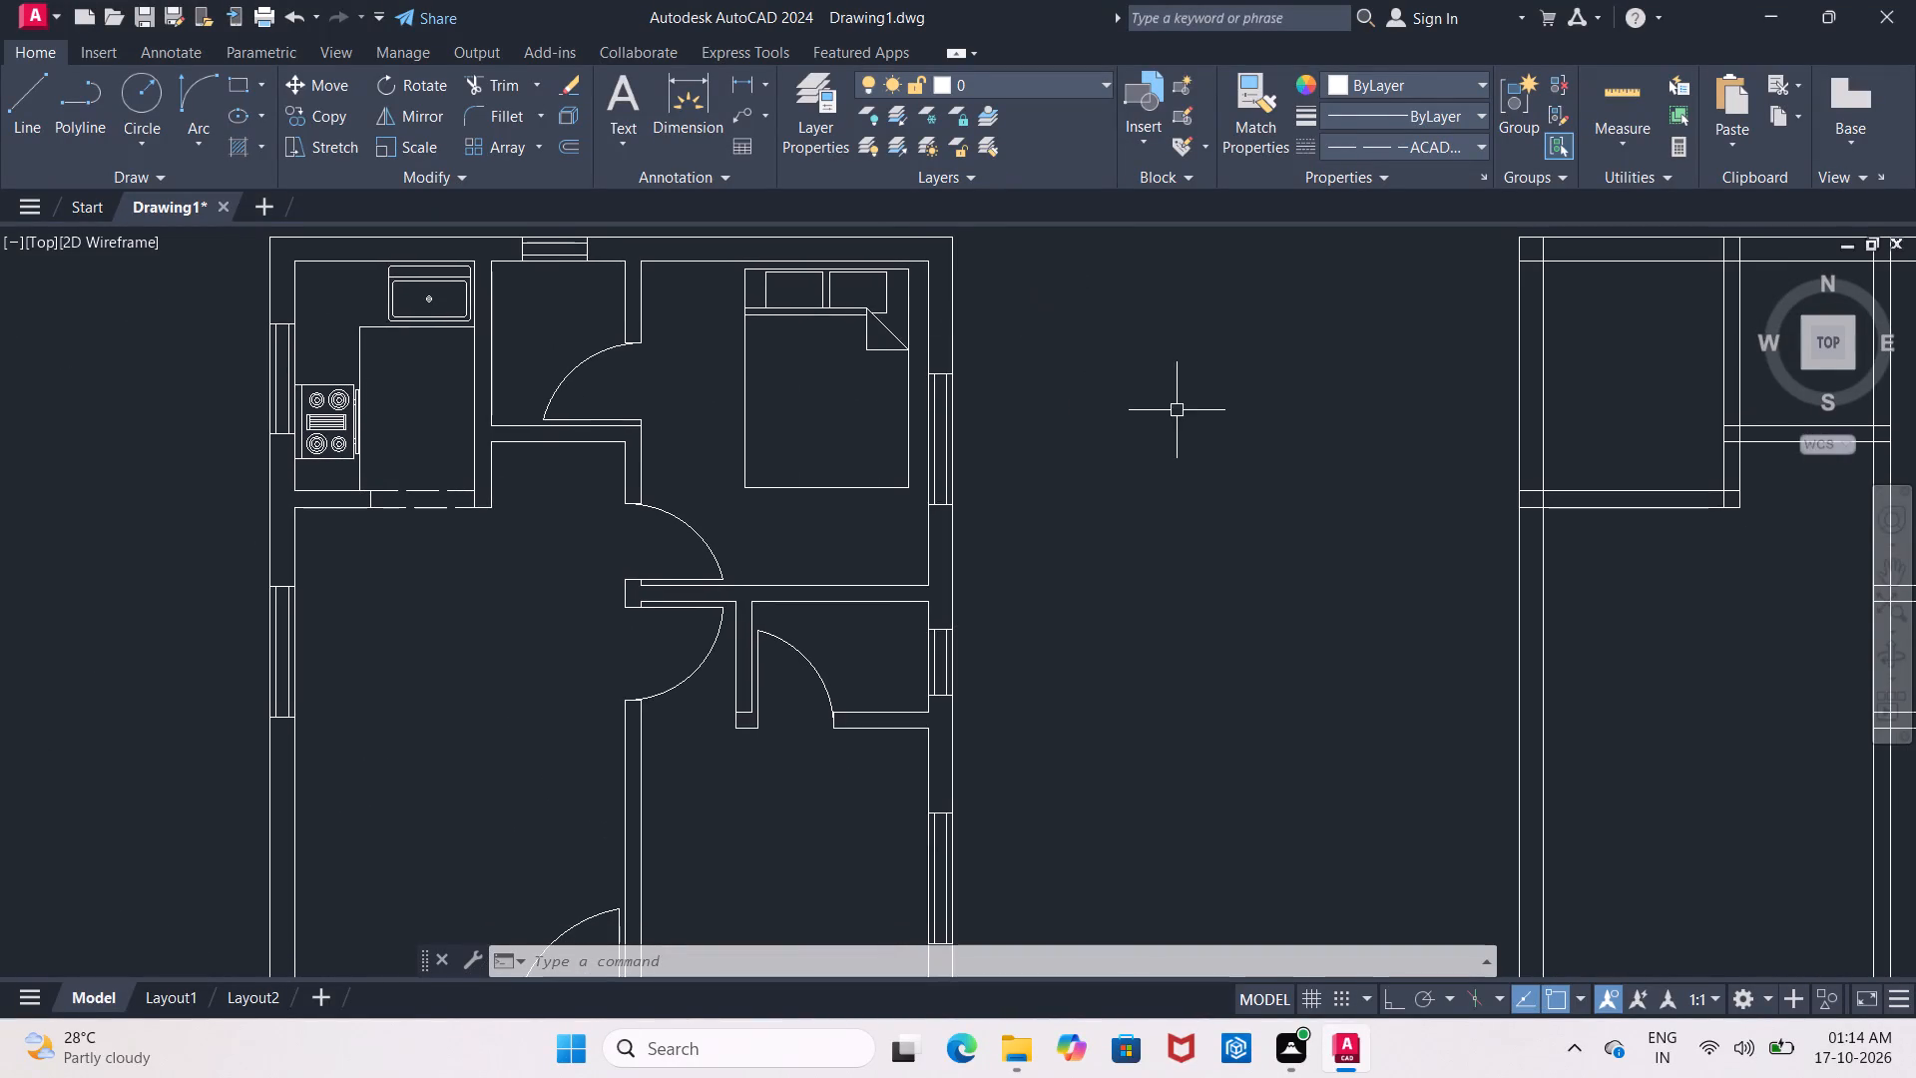
scroll(926, 313, "up", 1)
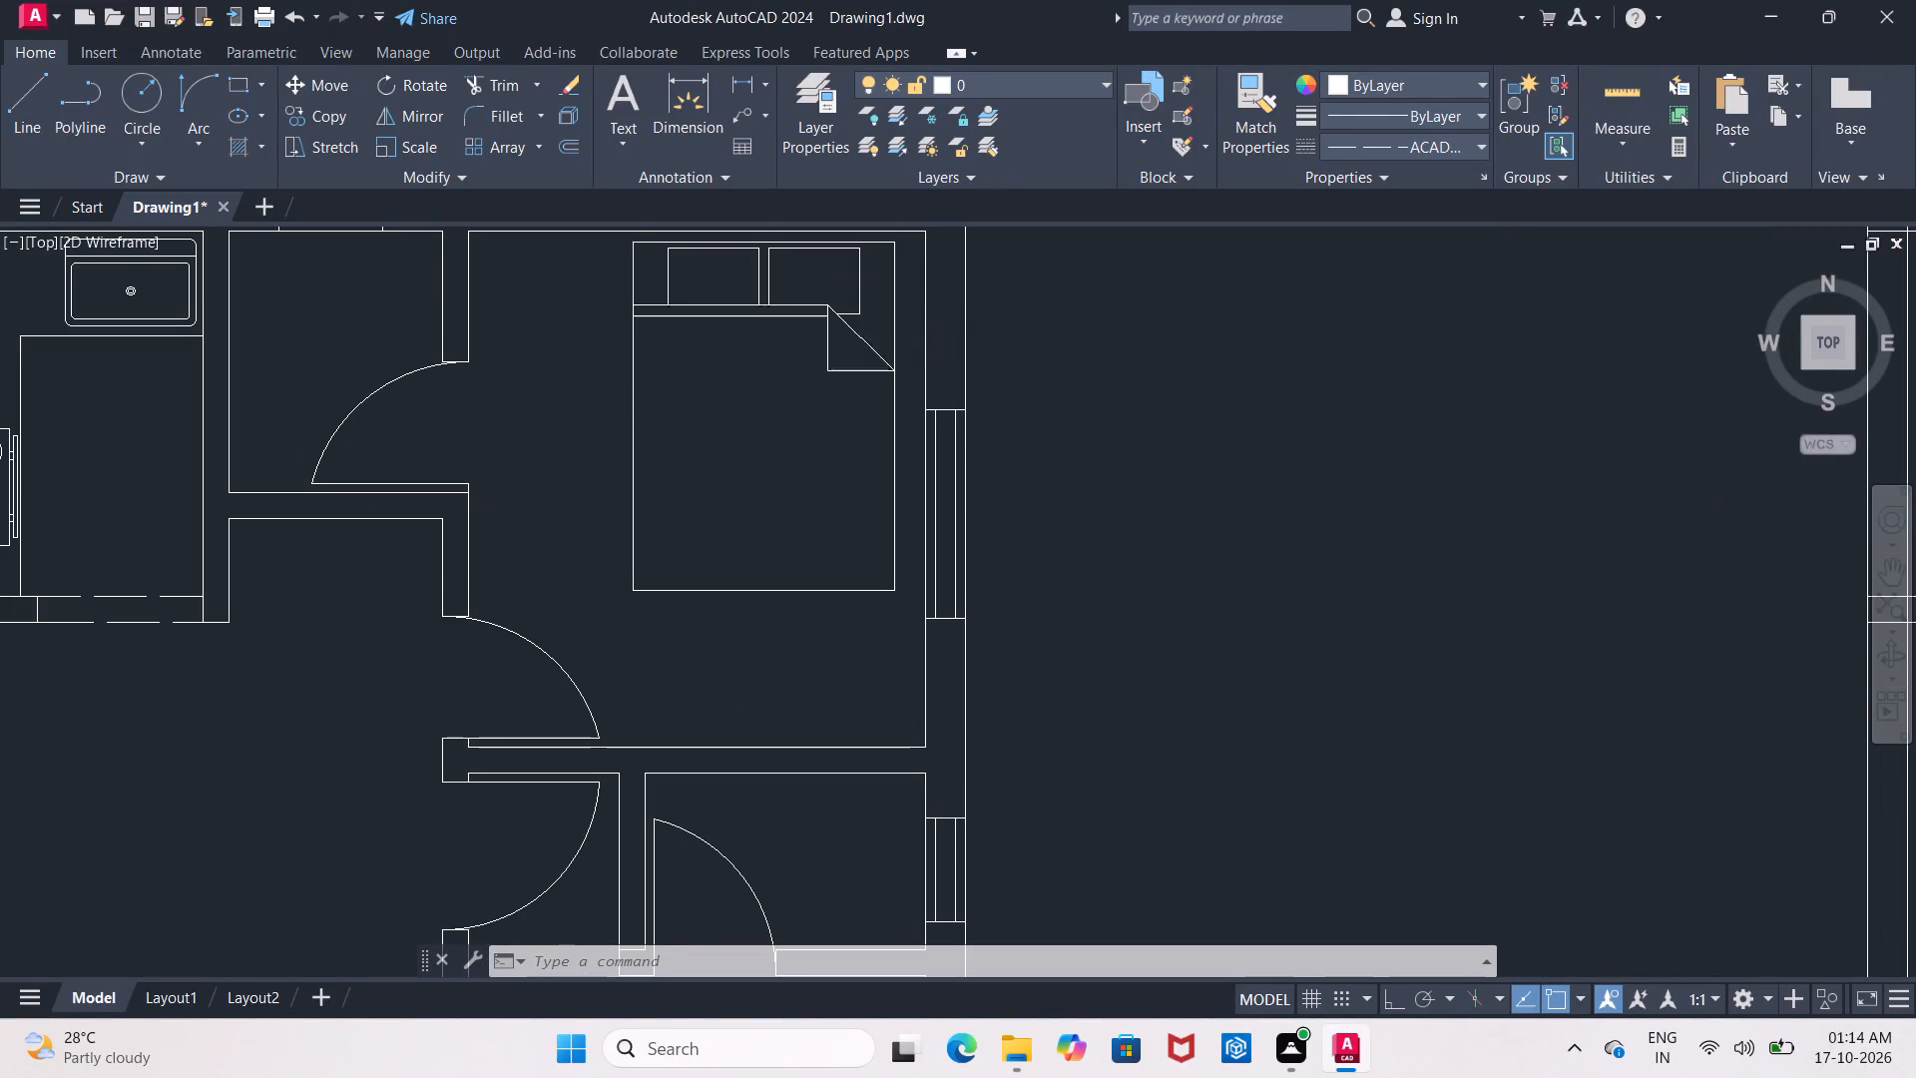
left_click(894, 311)
left_click(337, 84)
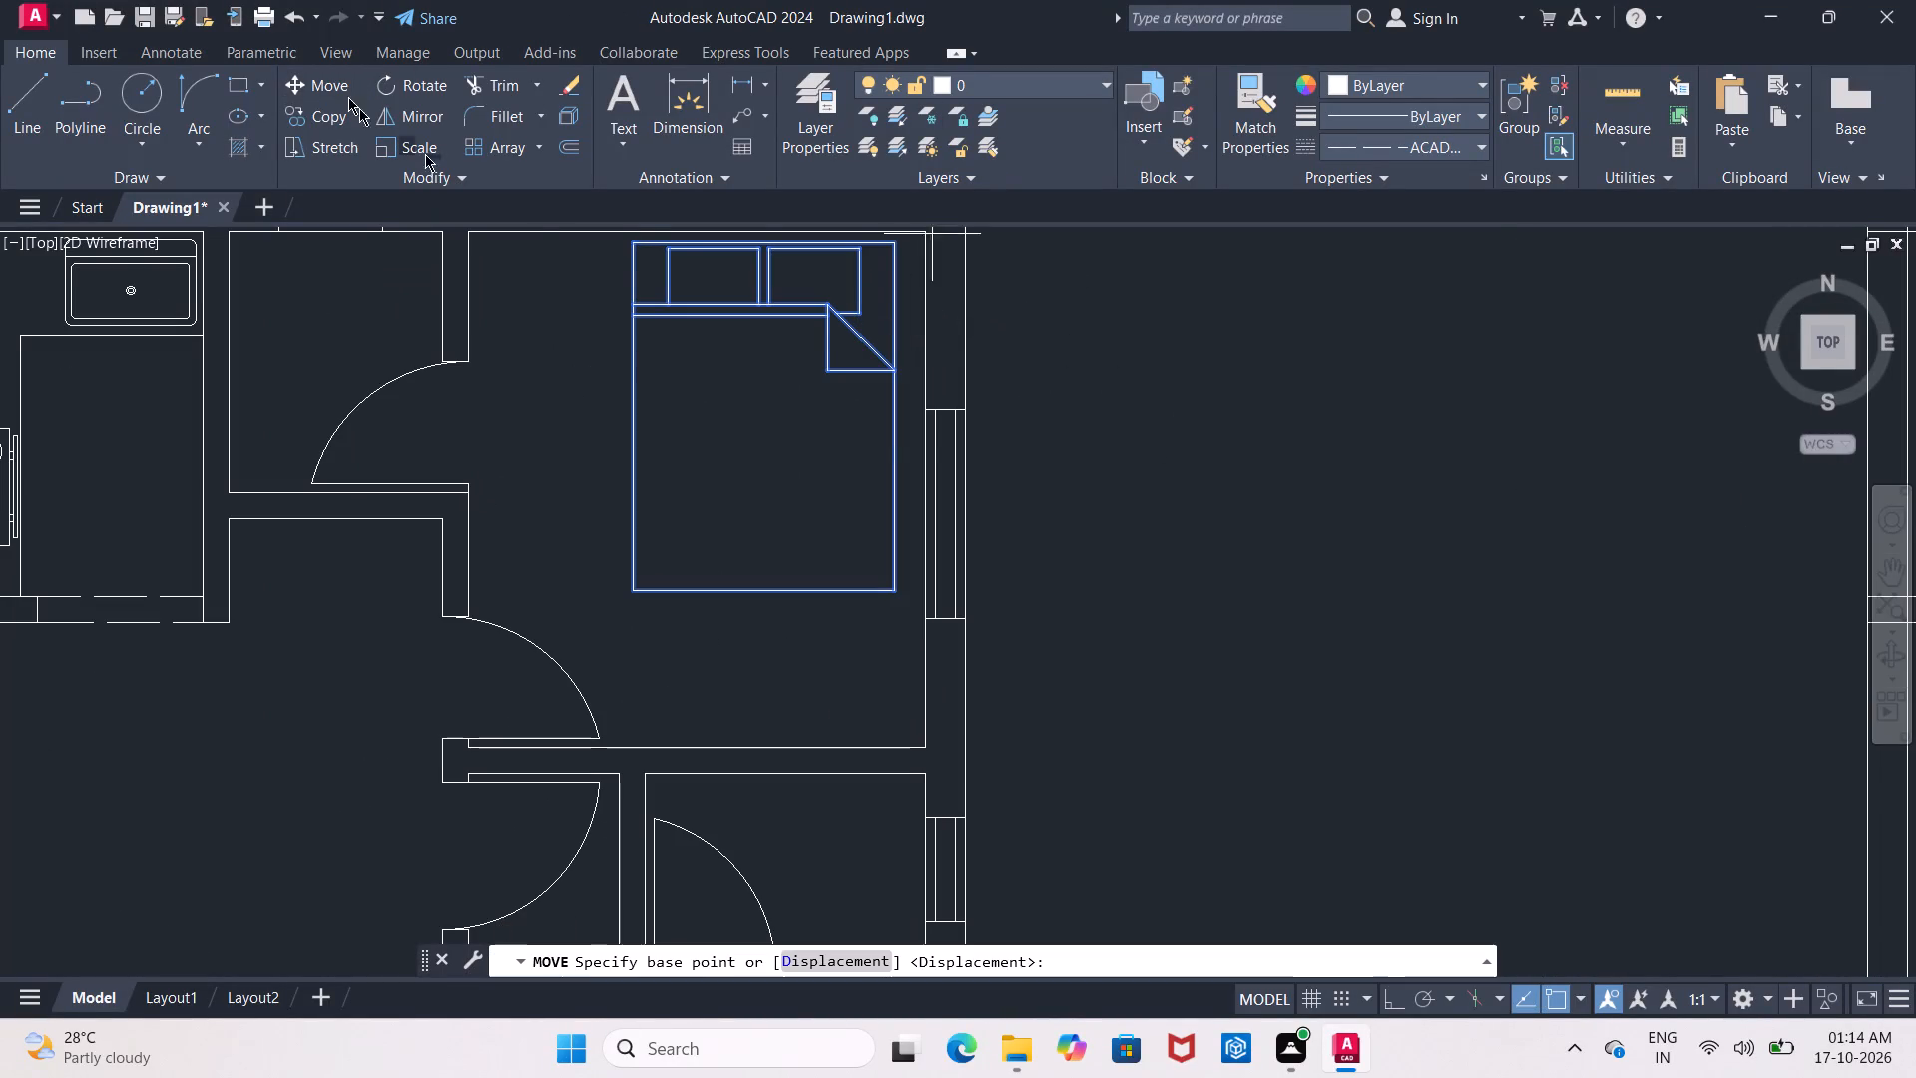
middle_click_drag(814, 391, 738, 481)
left_click(681, 505)
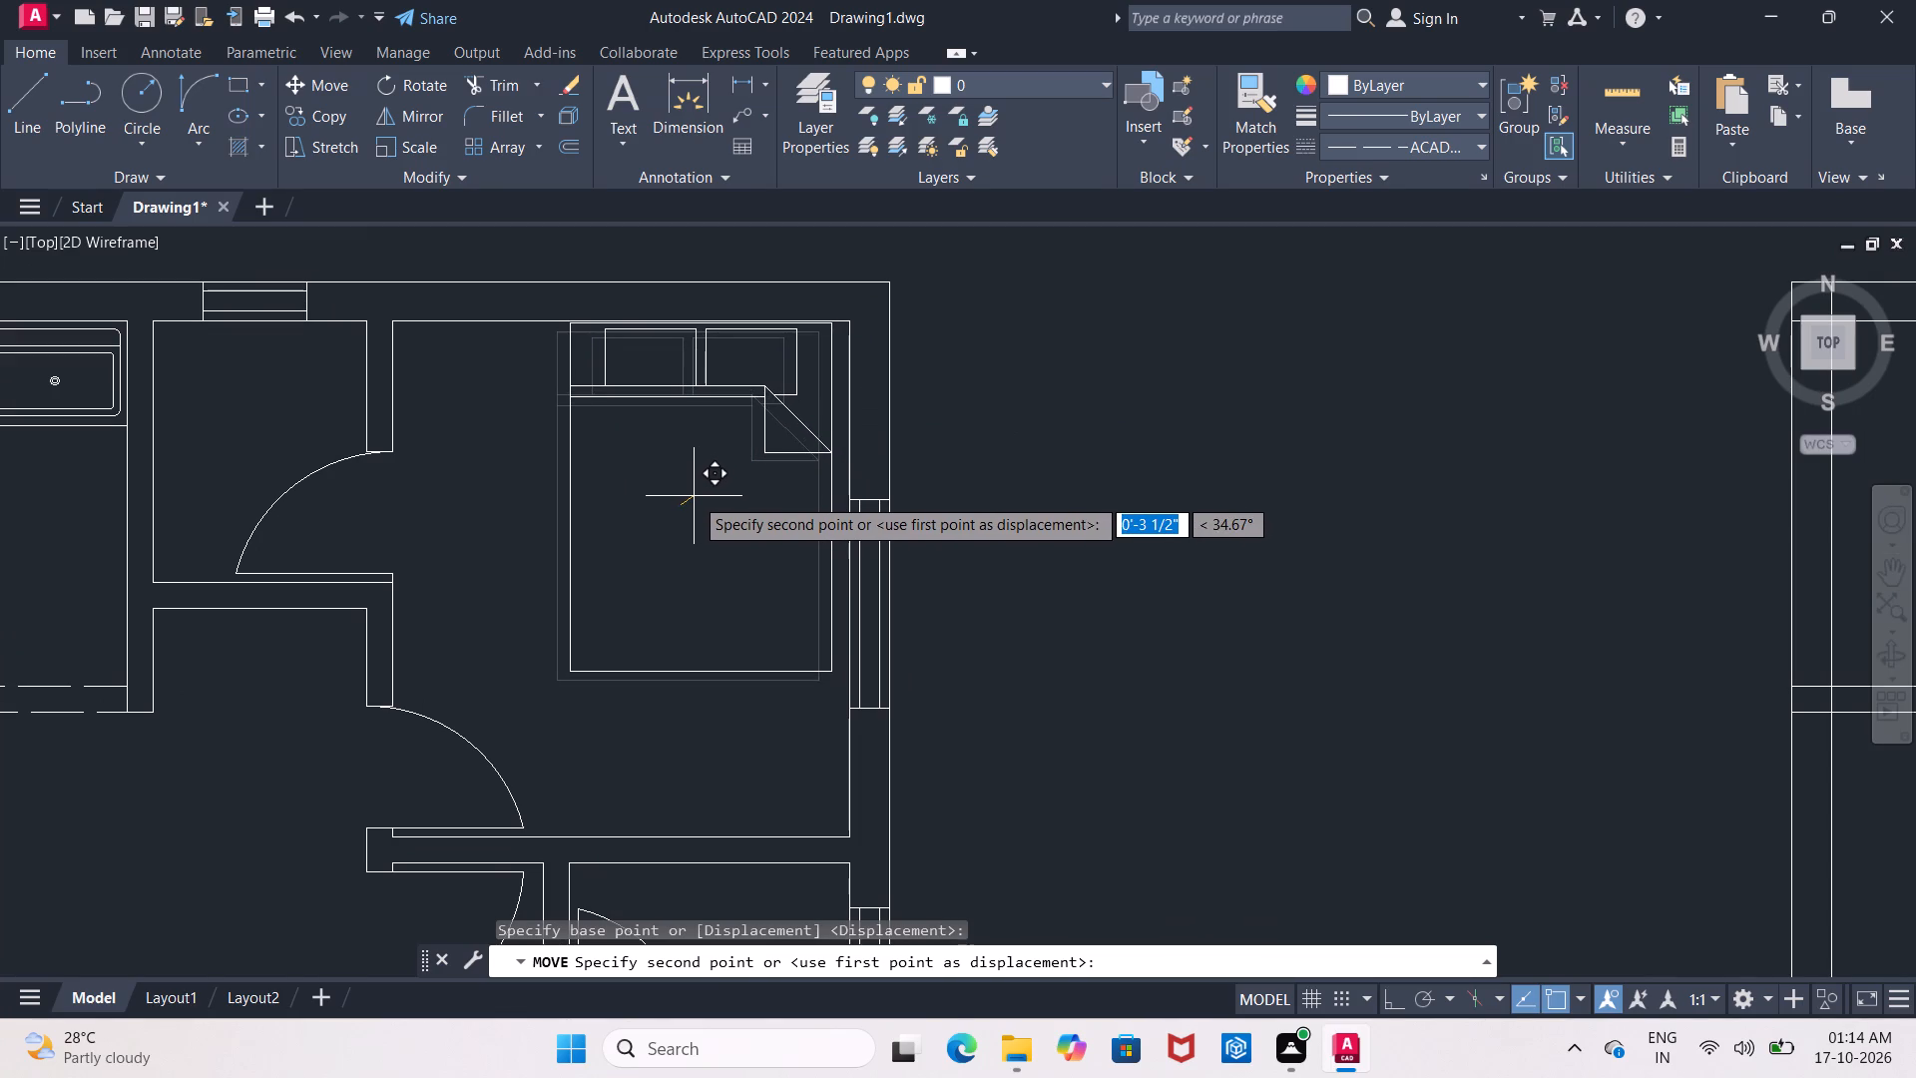
scroll(702, 498, "up", 1)
middle_click_drag(705, 498, 709, 602)
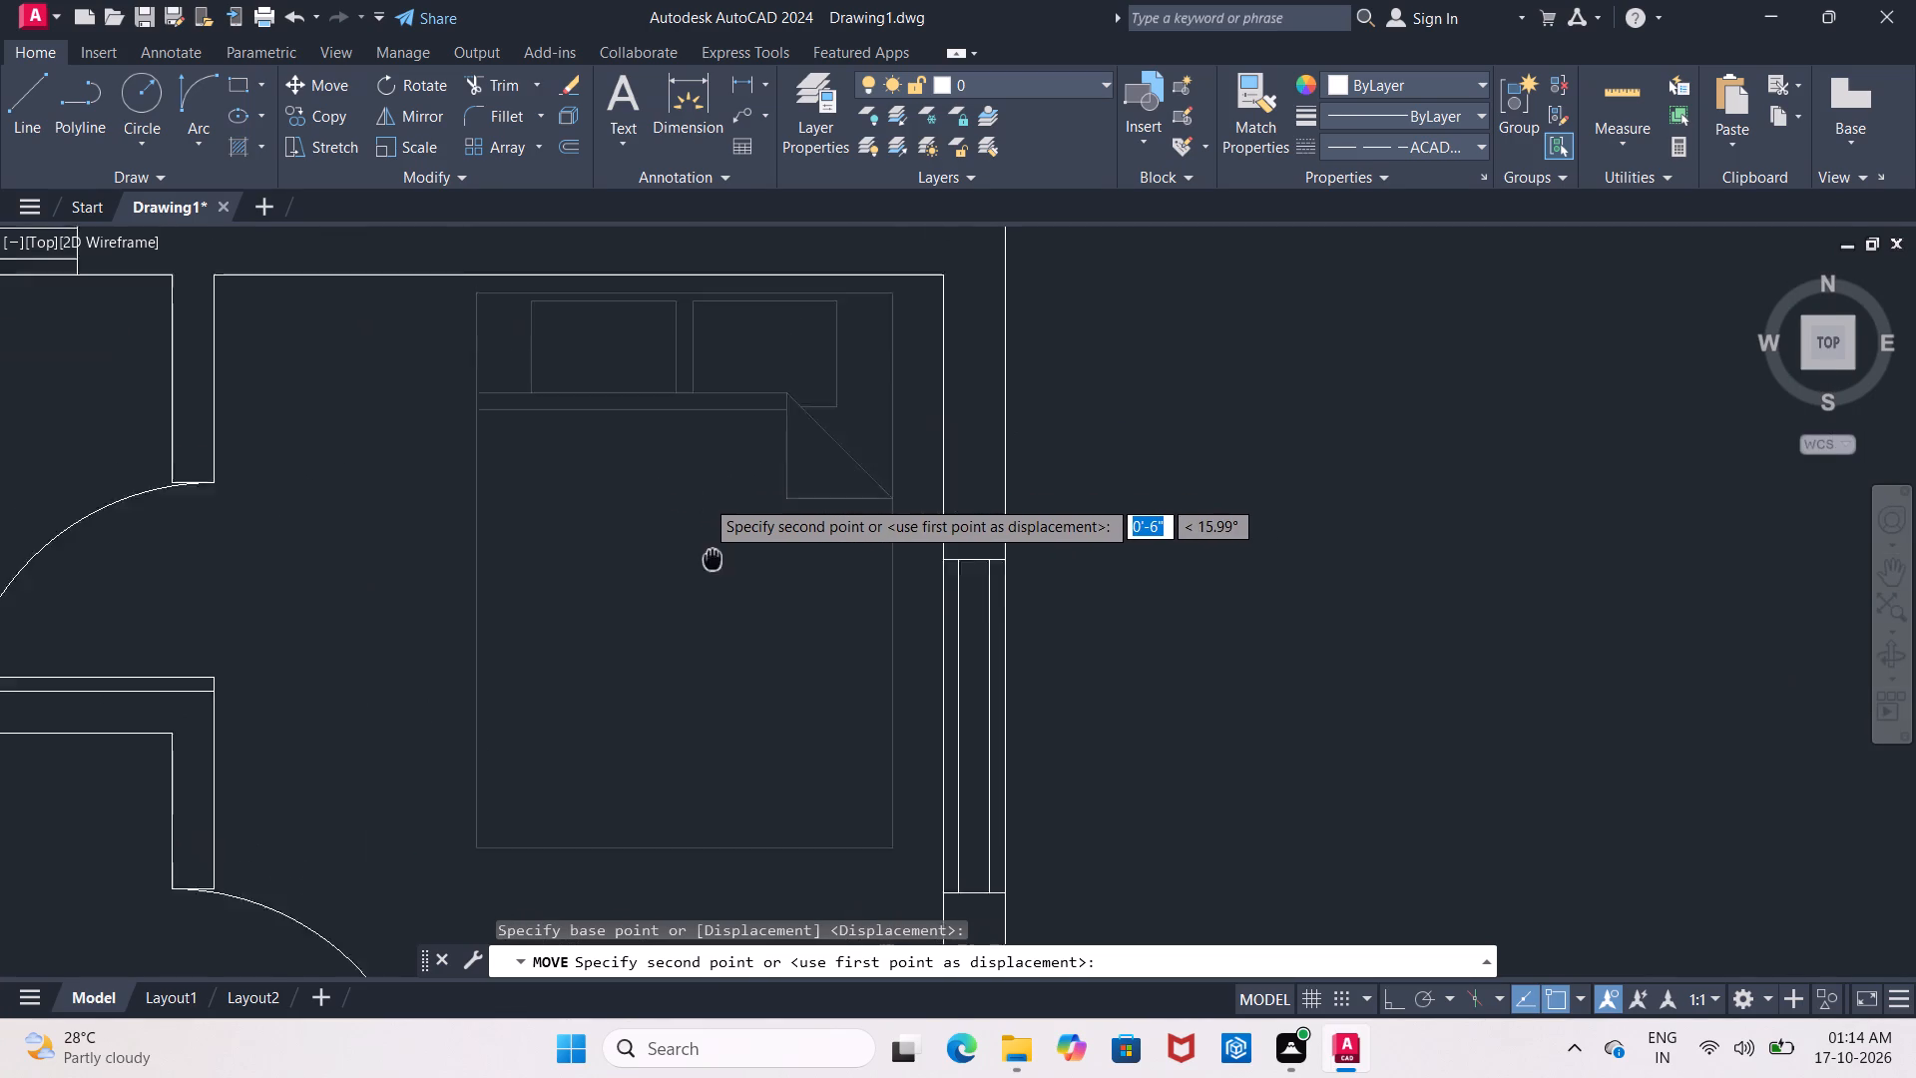
middle_click_drag(709, 602, 698, 634)
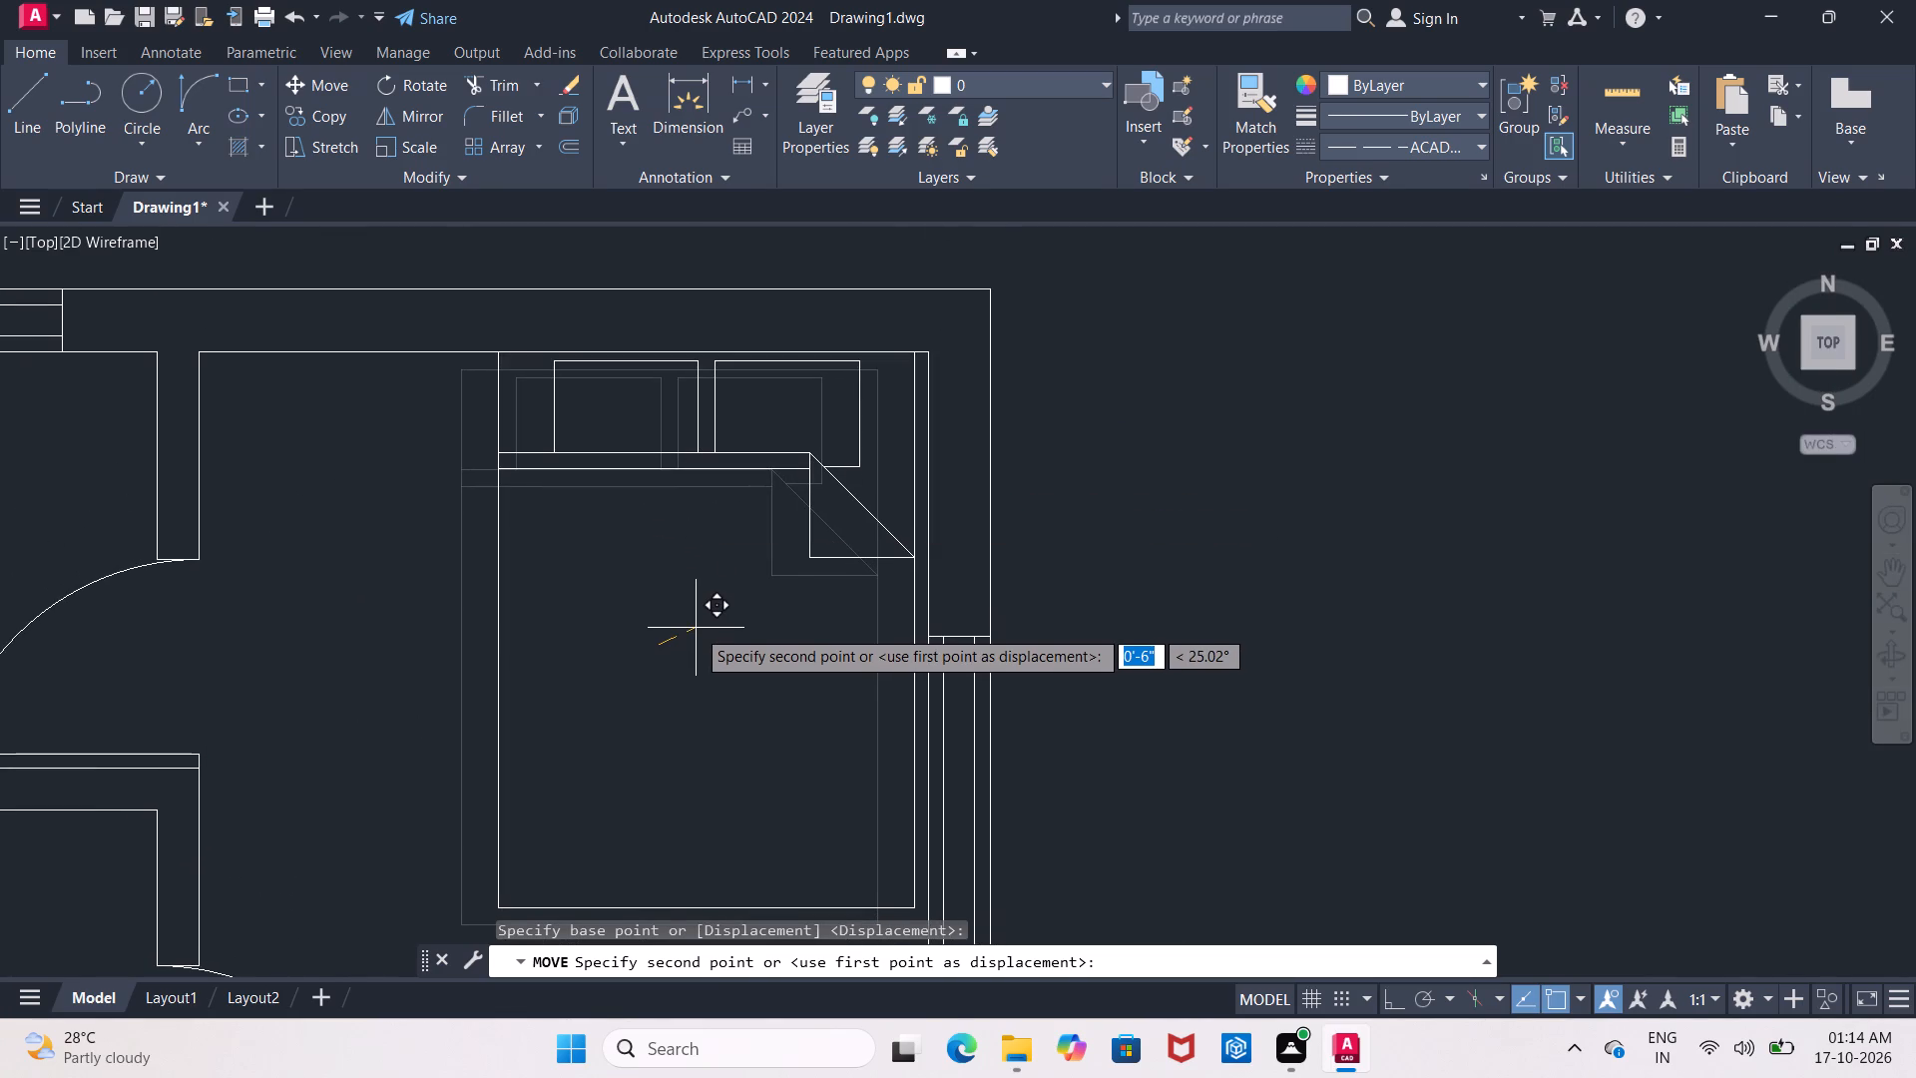
left_click(696, 628)
Copy the bed block from the upper-right bedroom into the lower-right bedroom above the stairs.
scroll(688, 628, "down", 3)
middle_click_drag(688, 628, 718, 529)
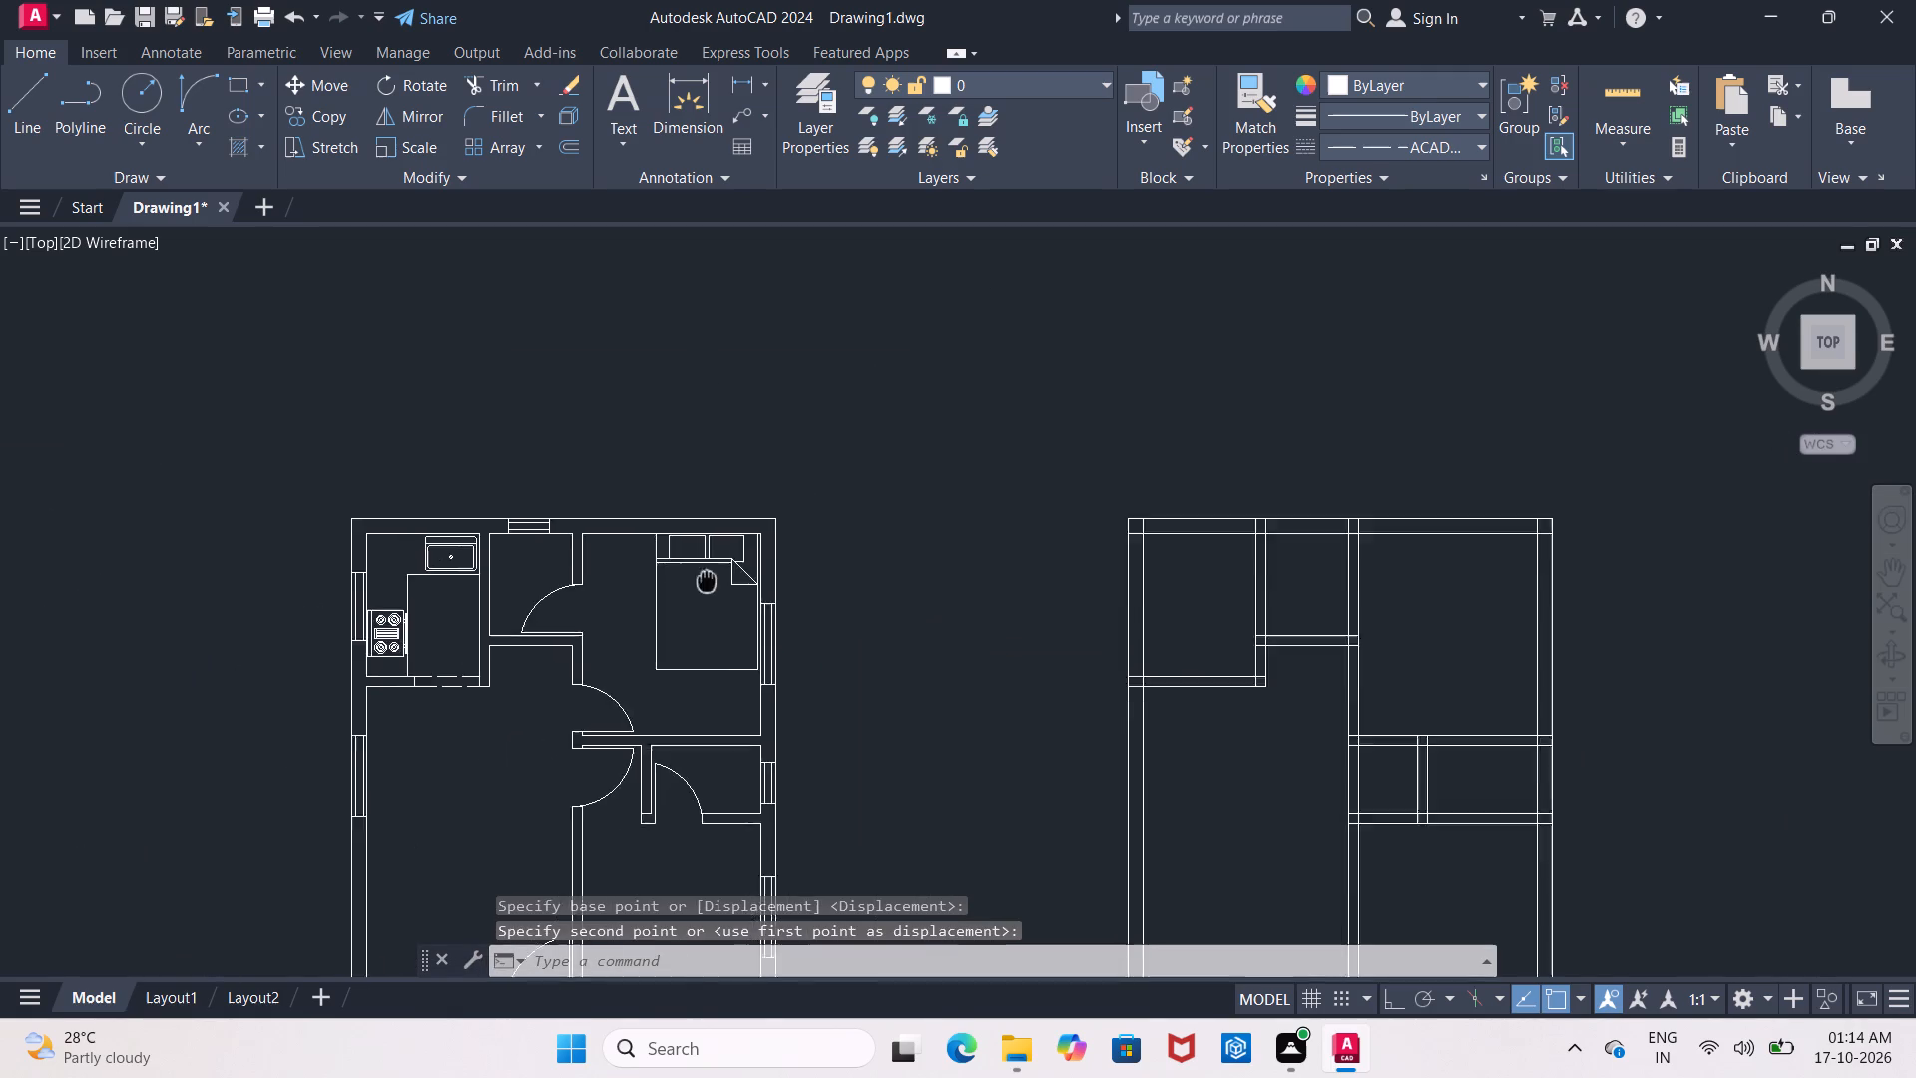
middle_click_drag(718, 529, 555, 445)
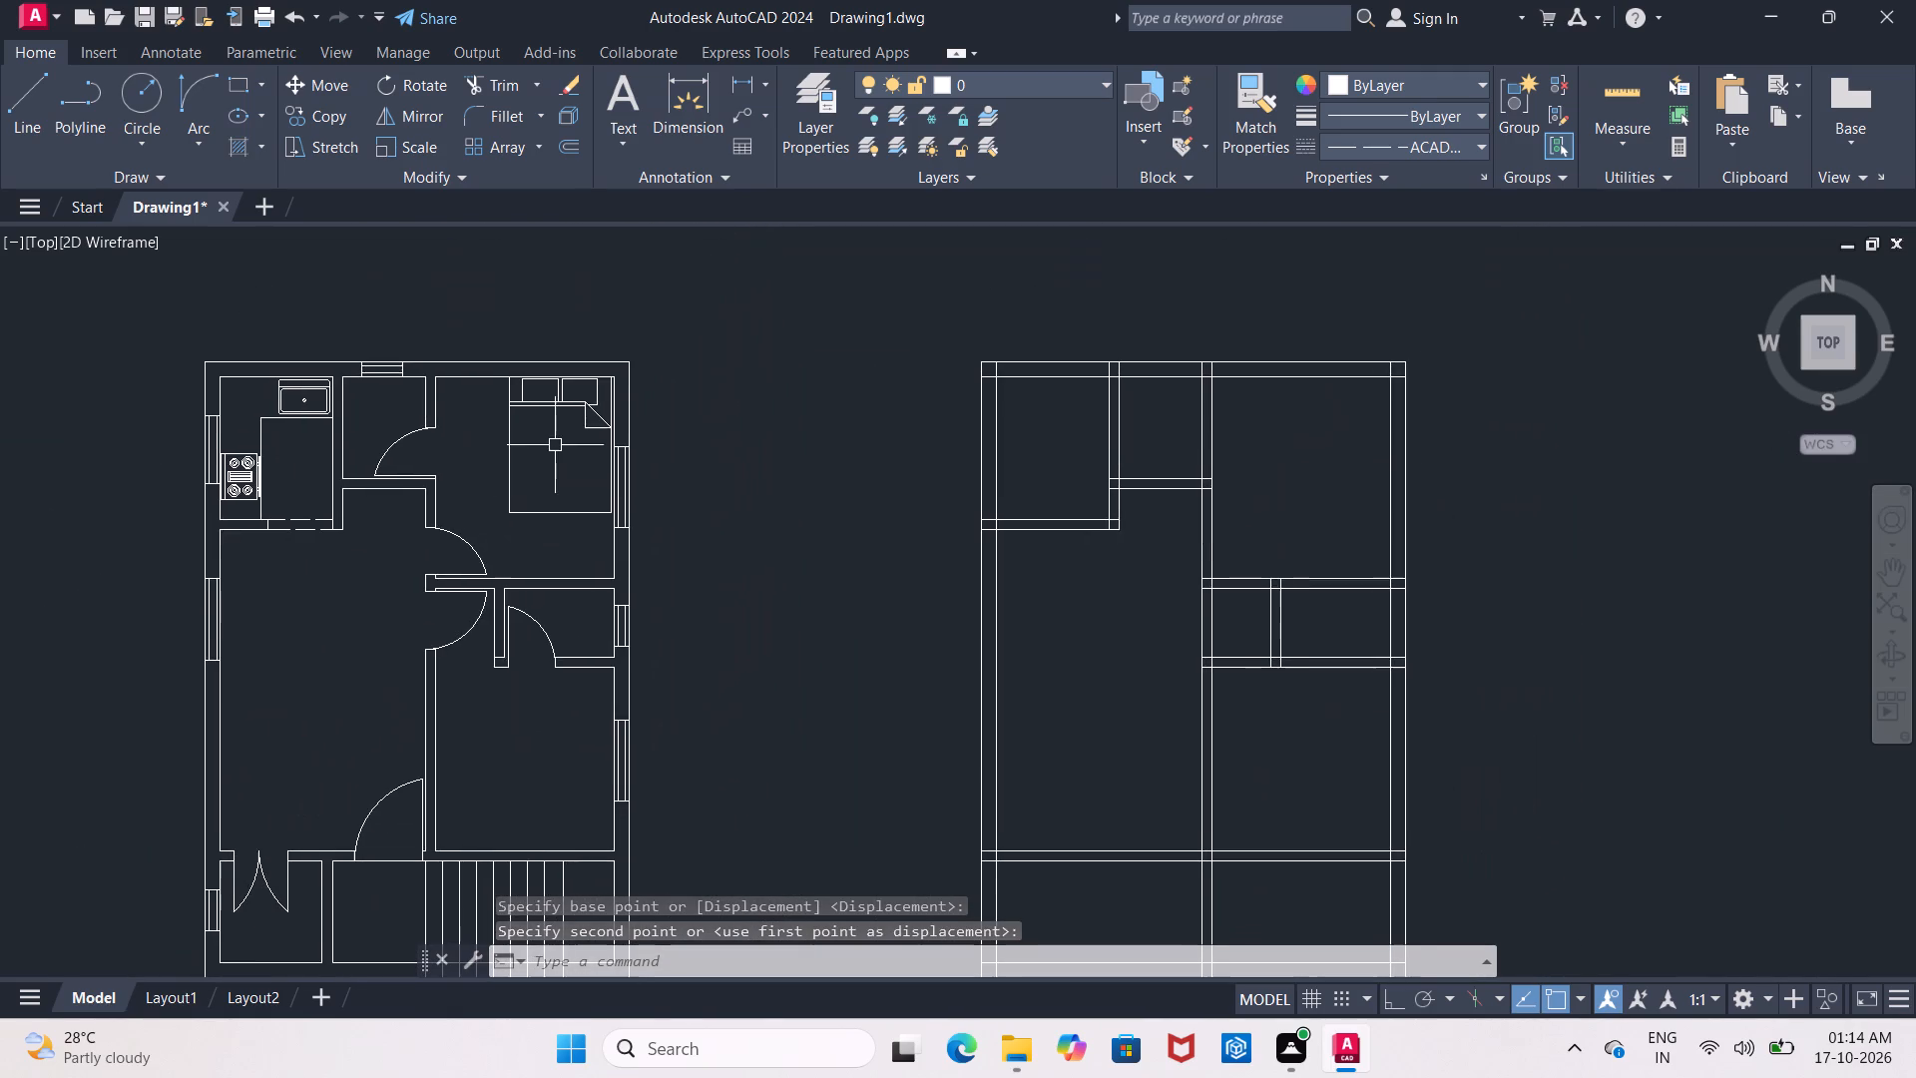
middle_click_drag(588, 478, 608, 378)
scroll(608, 378, "down", 1)
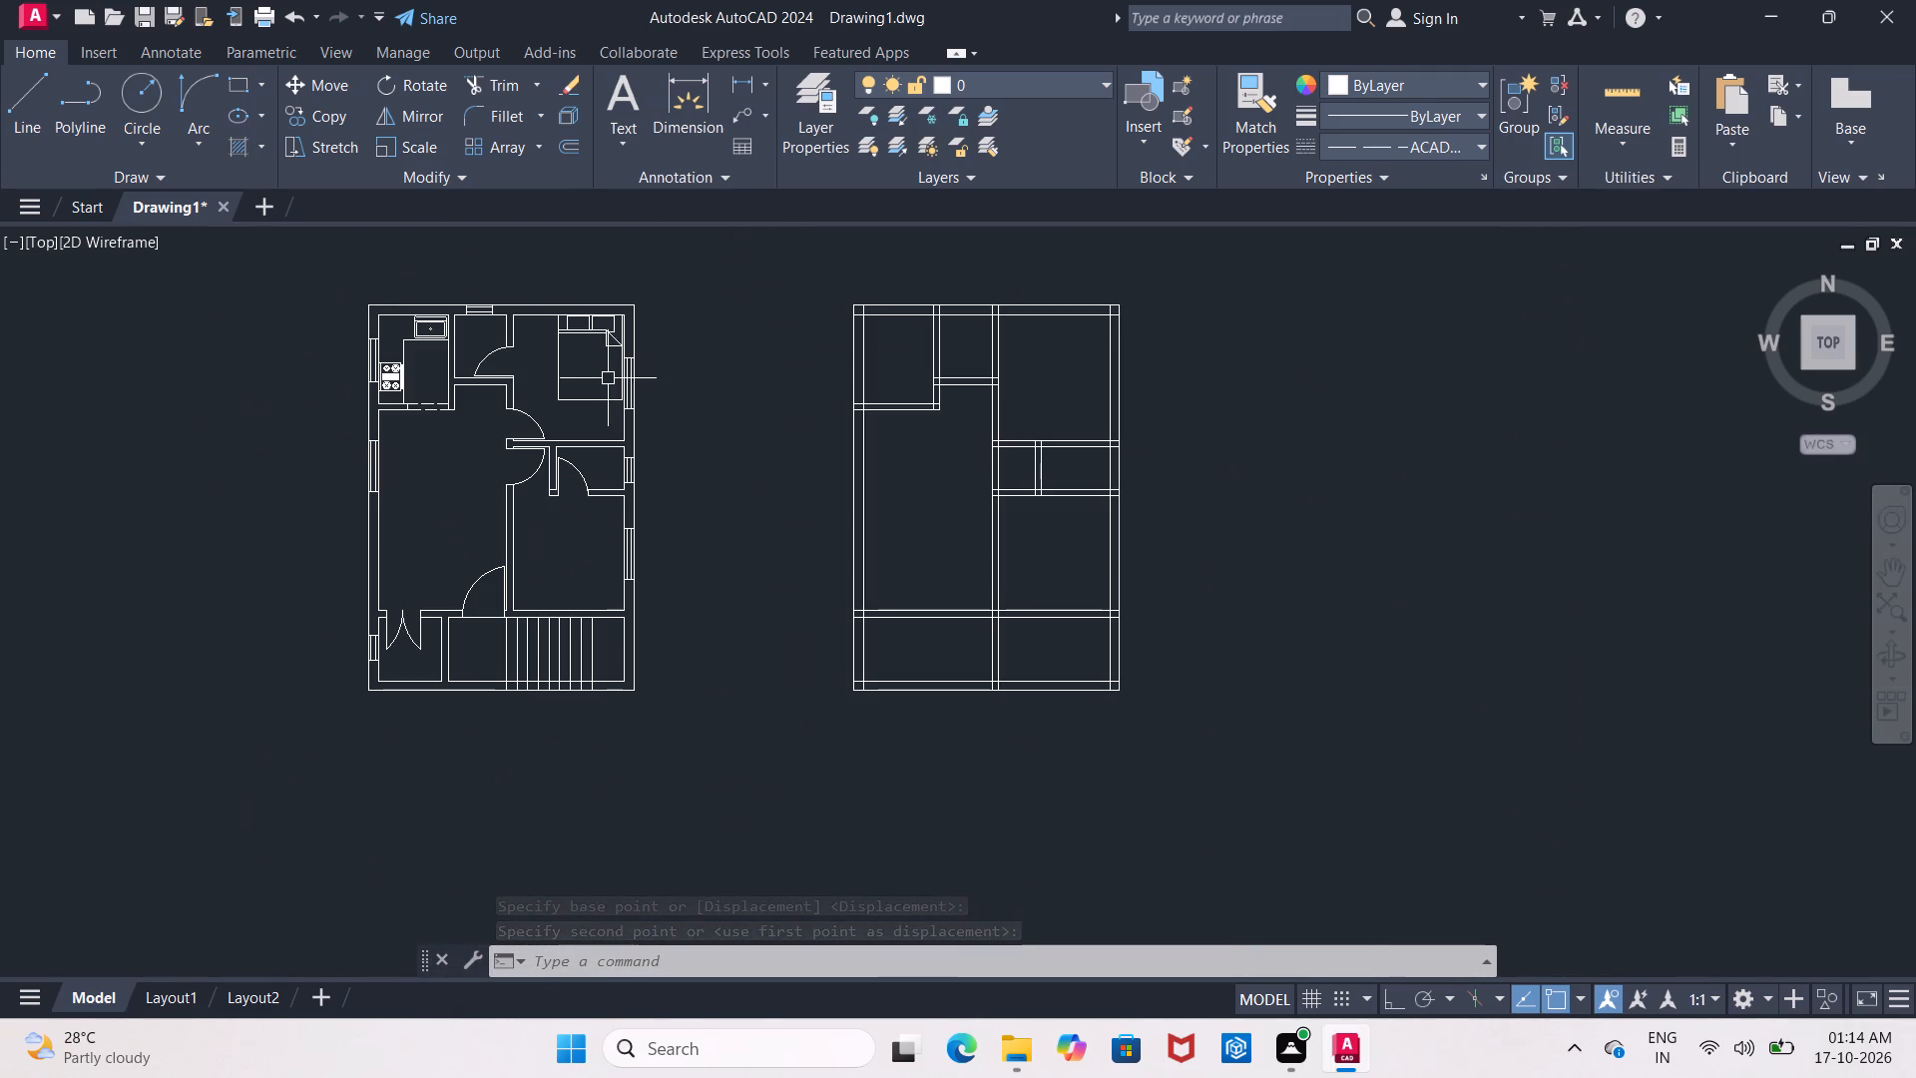
left_click(584, 396)
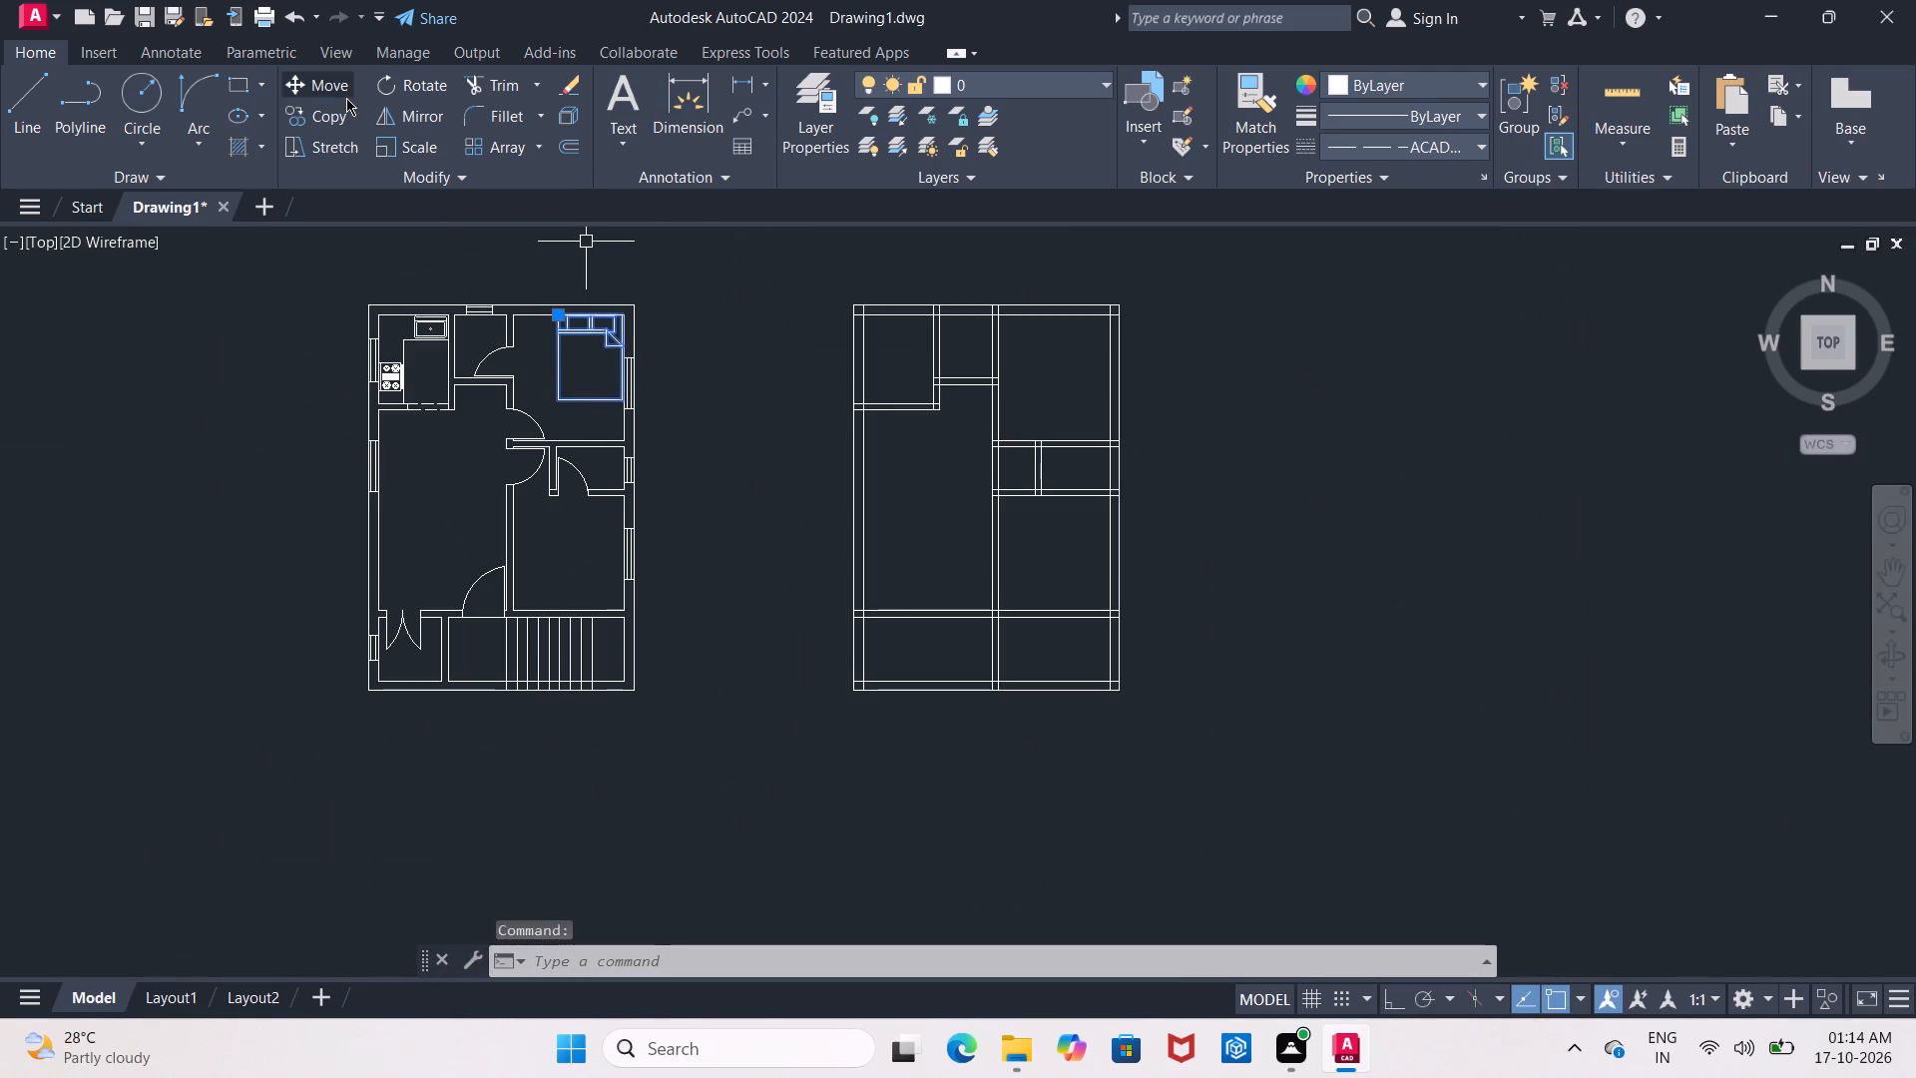
left_click(347, 116)
left_click(579, 380)
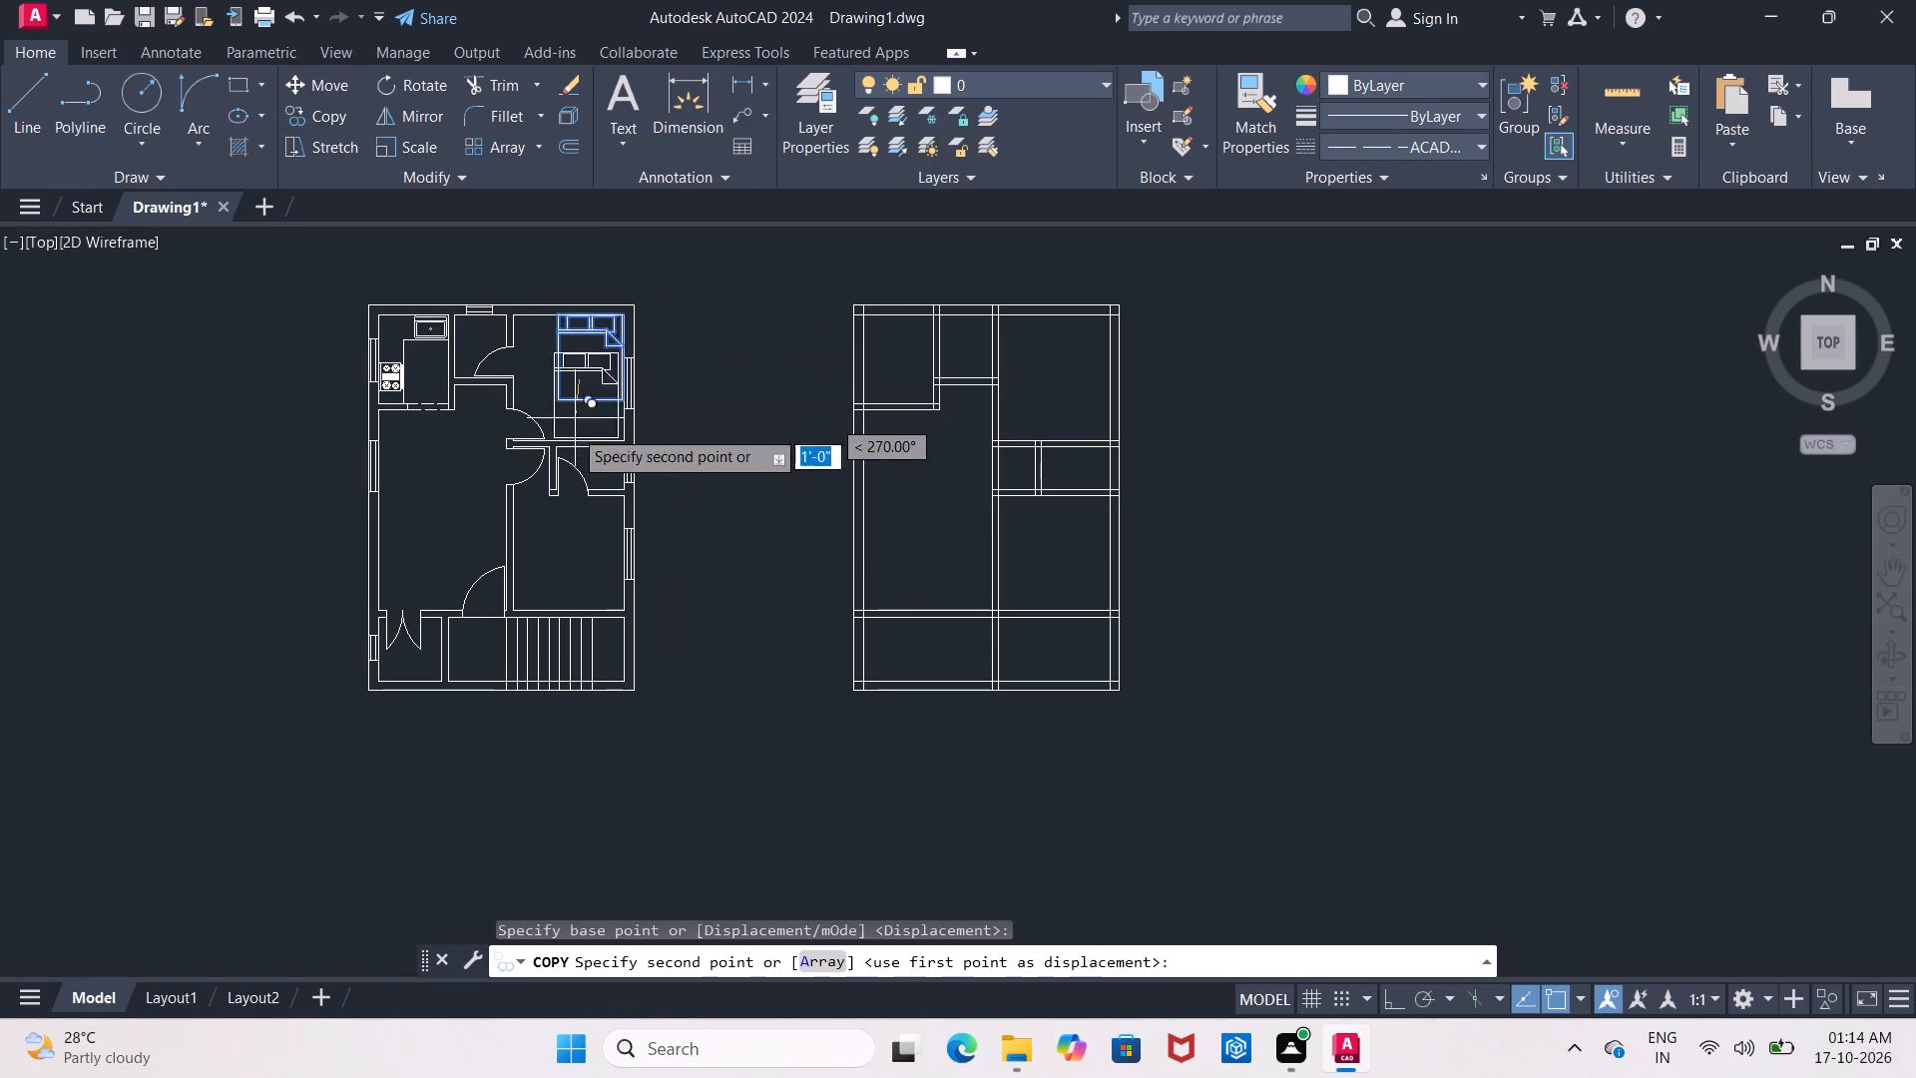
scroll(556, 584, "up", 1)
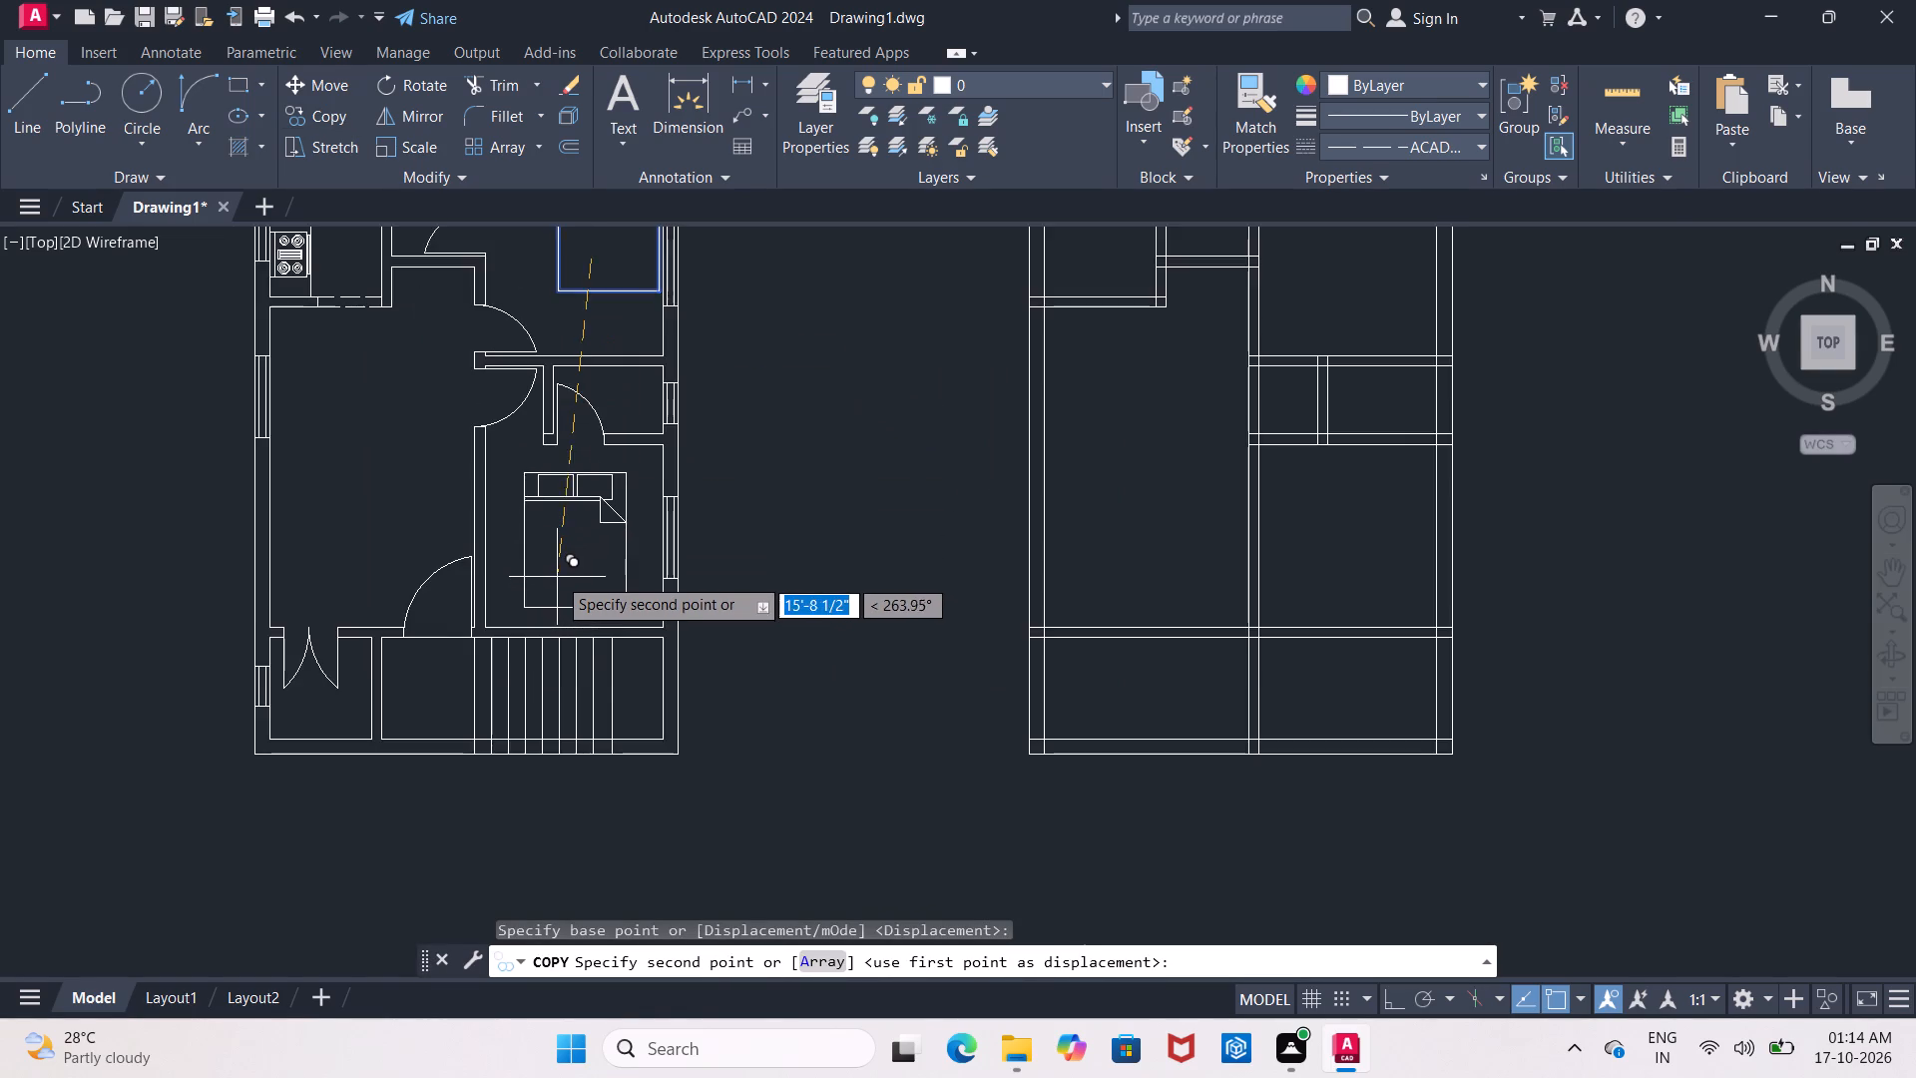
scroll(558, 574, "up", 1)
left_click(554, 597)
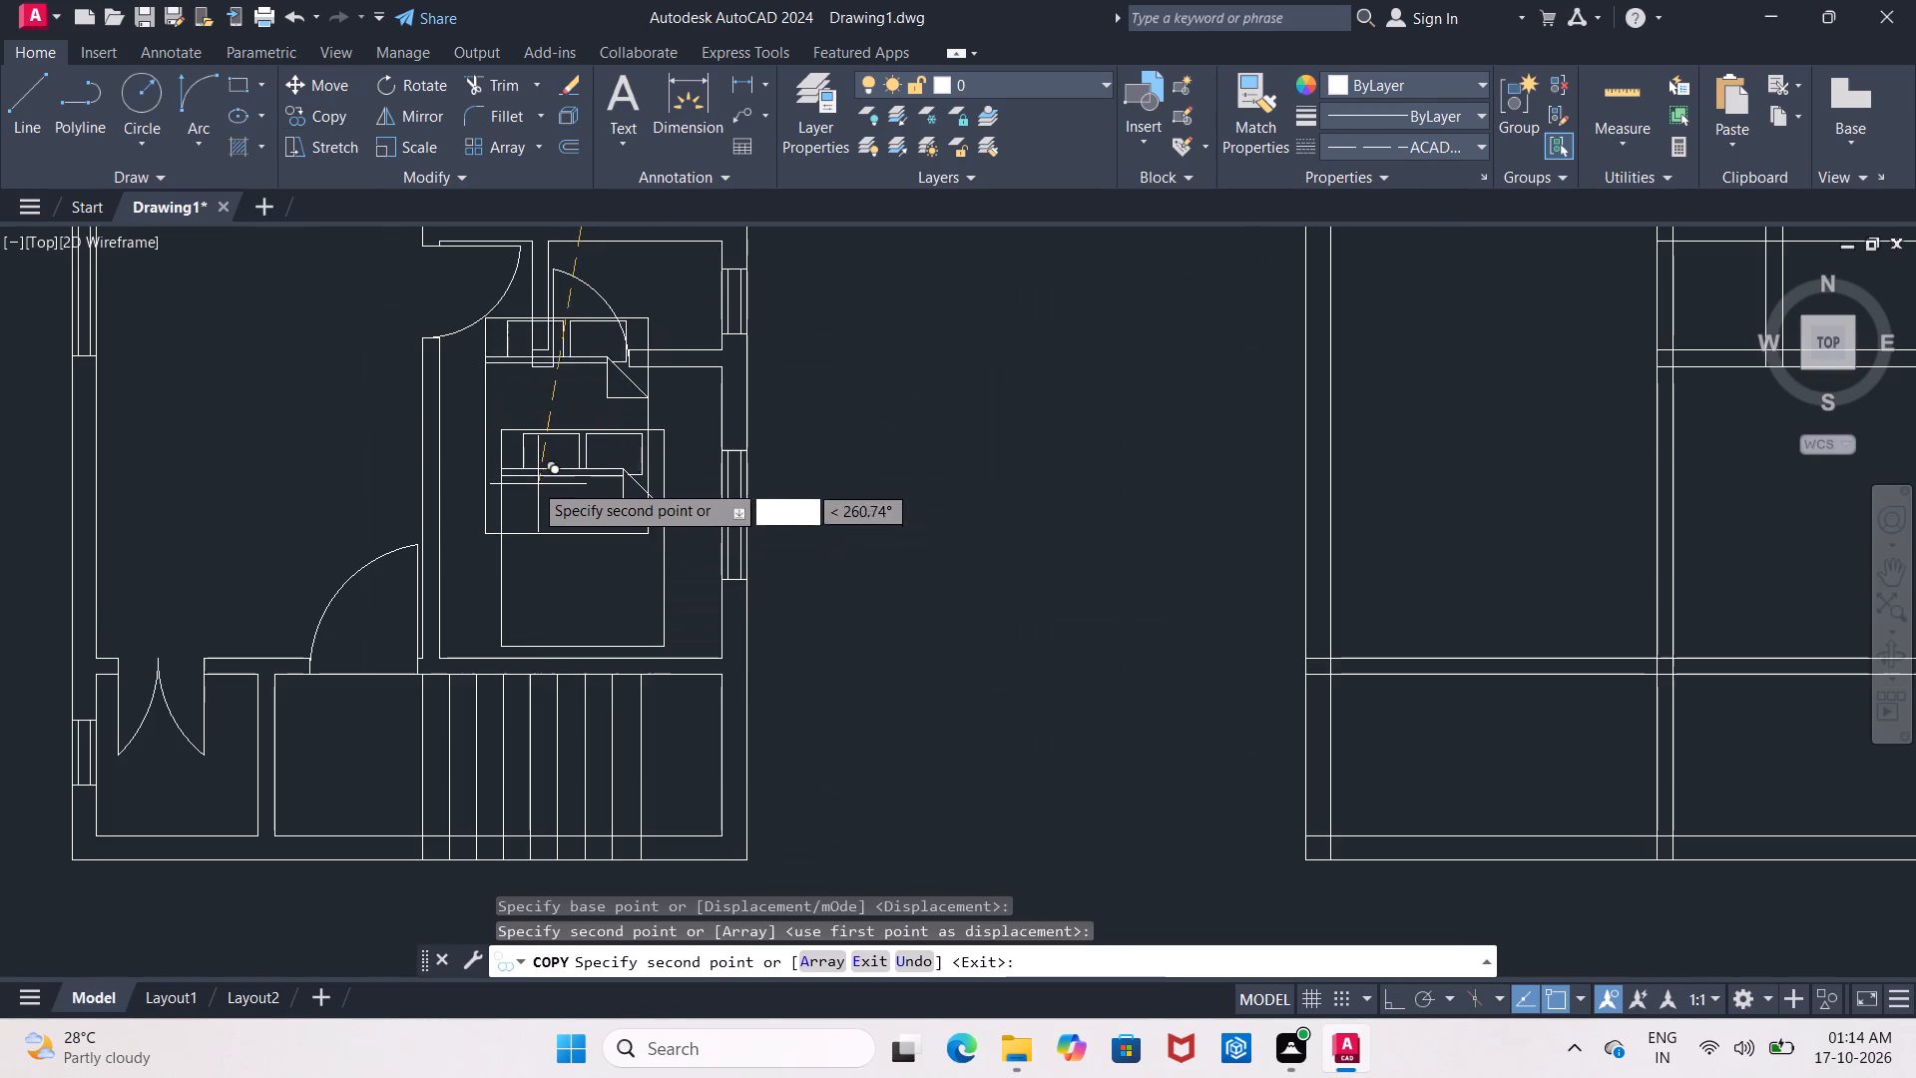
key("Escape")
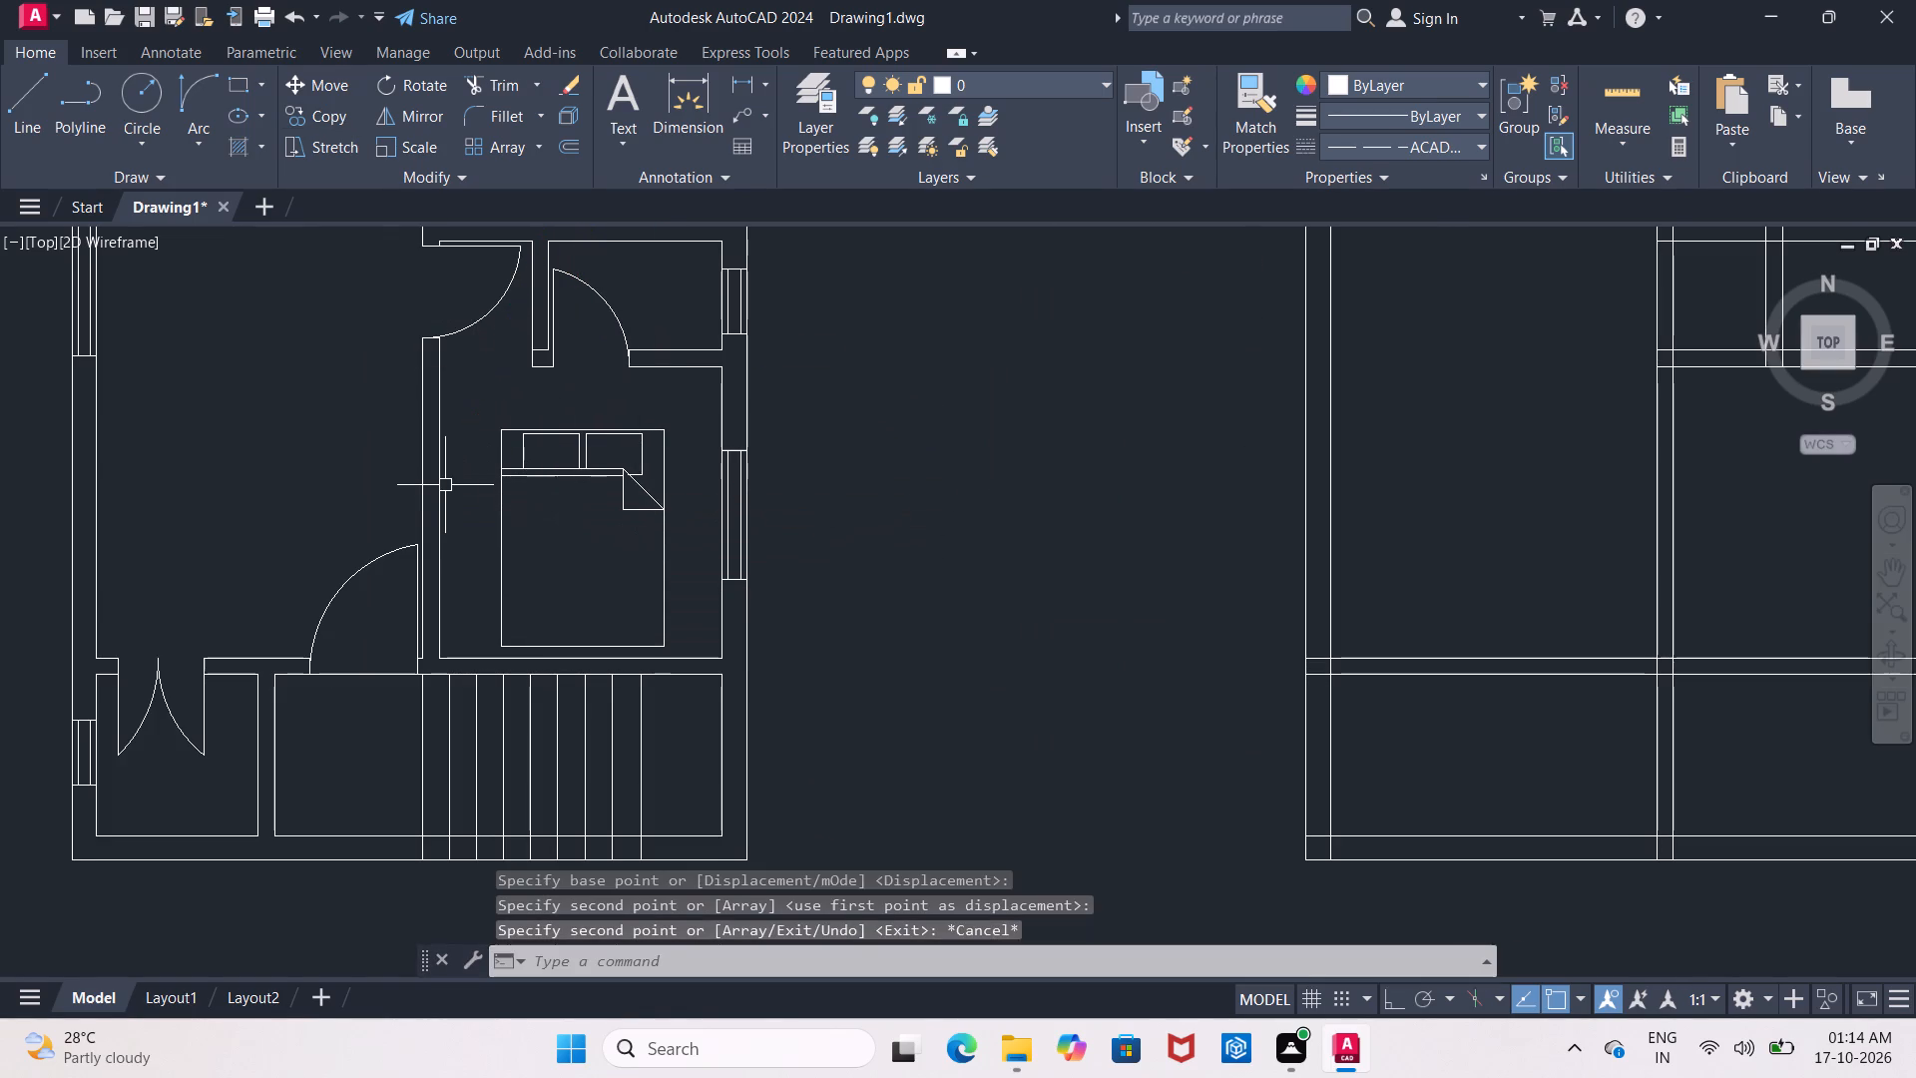
Rotate the copied bed 90° clockwise about its upper-right corner with ortho on, so its headboard faces the right-hand wall.
left_click(553, 432)
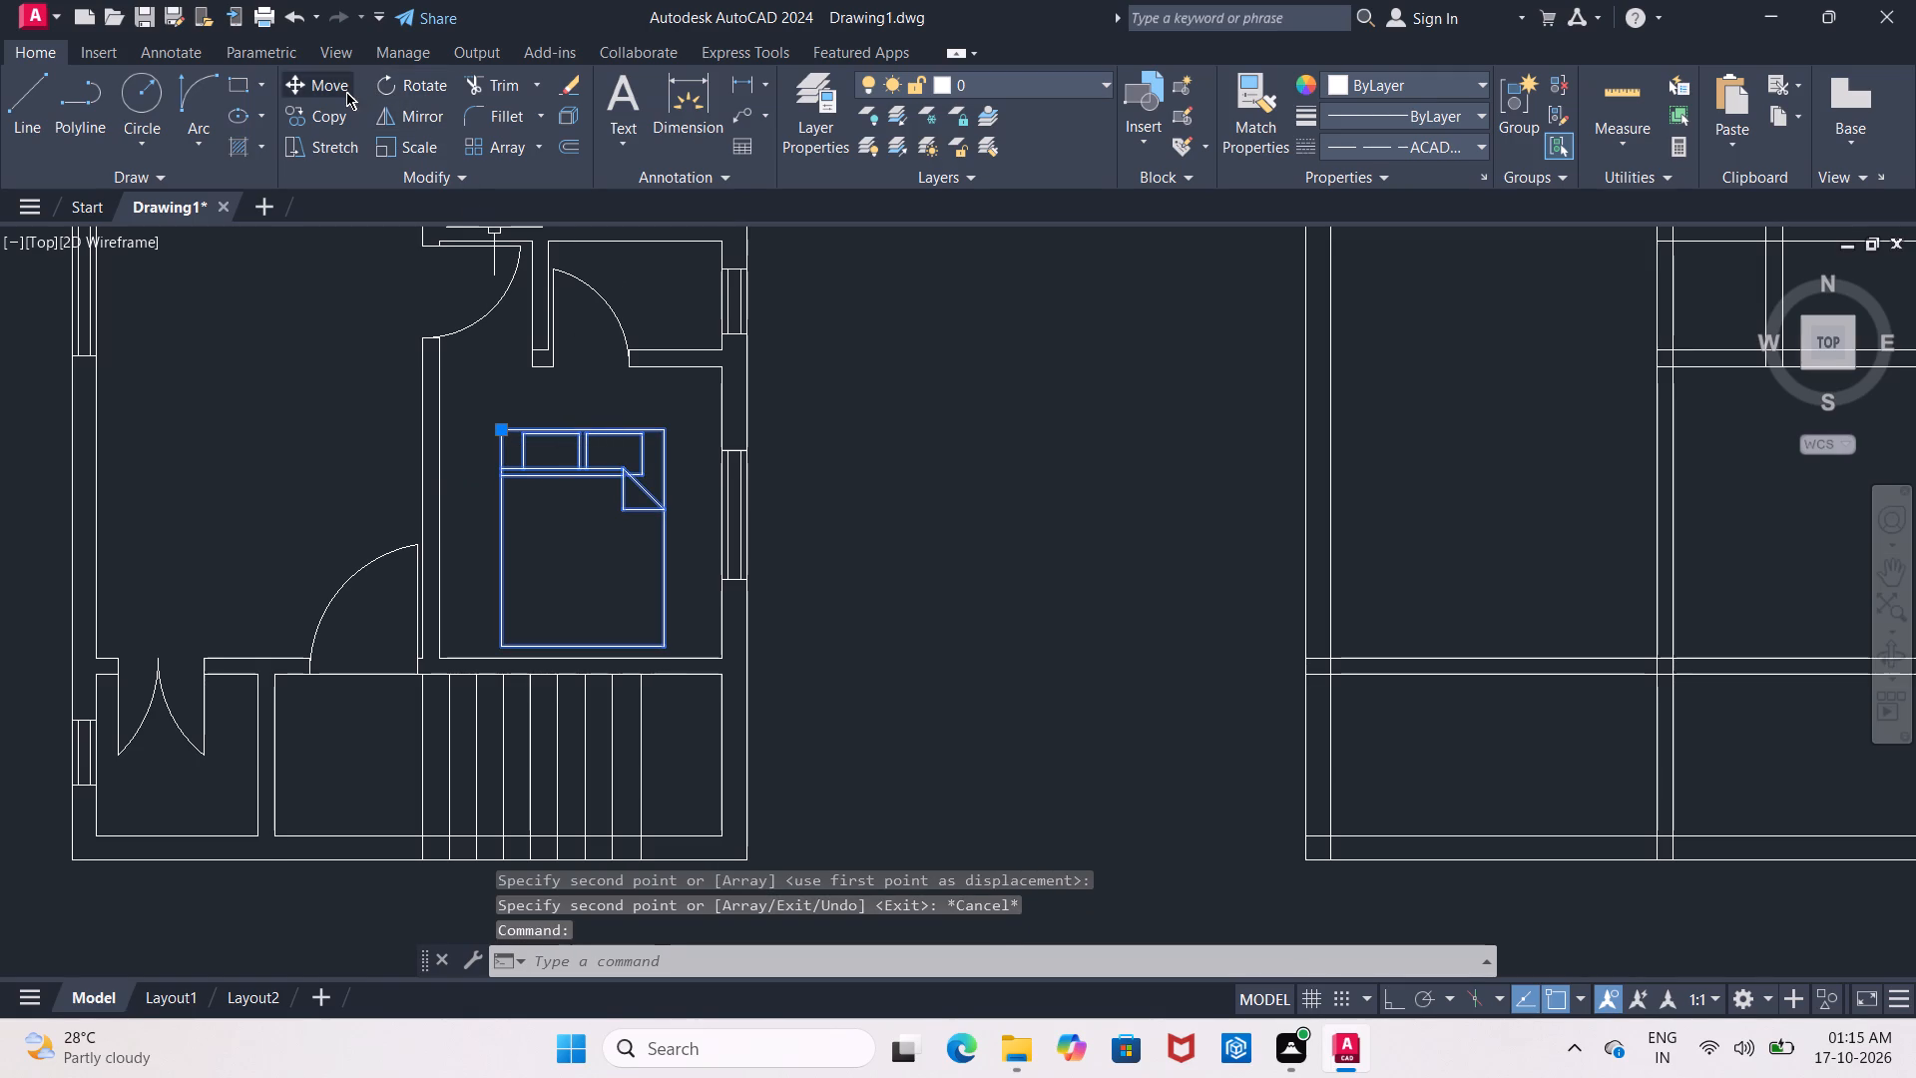
left_click(399, 87)
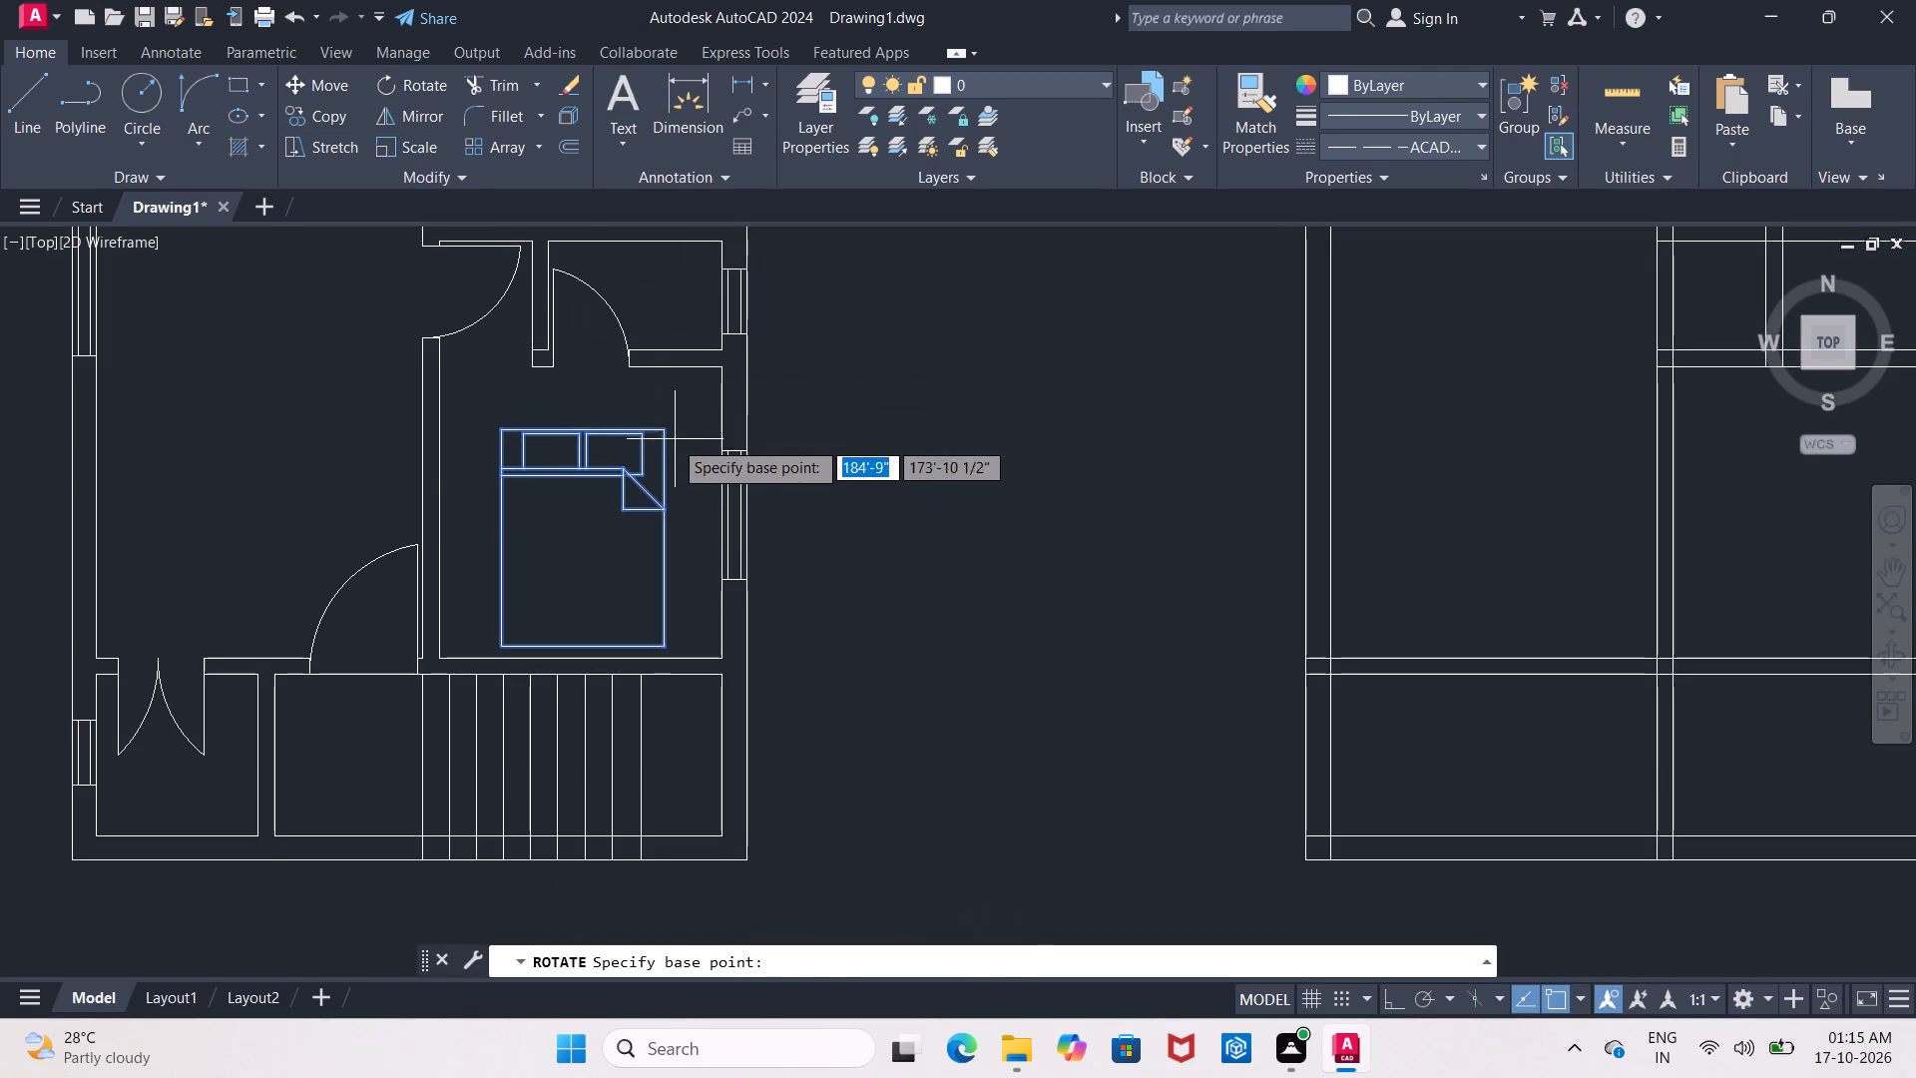
left_click(659, 434)
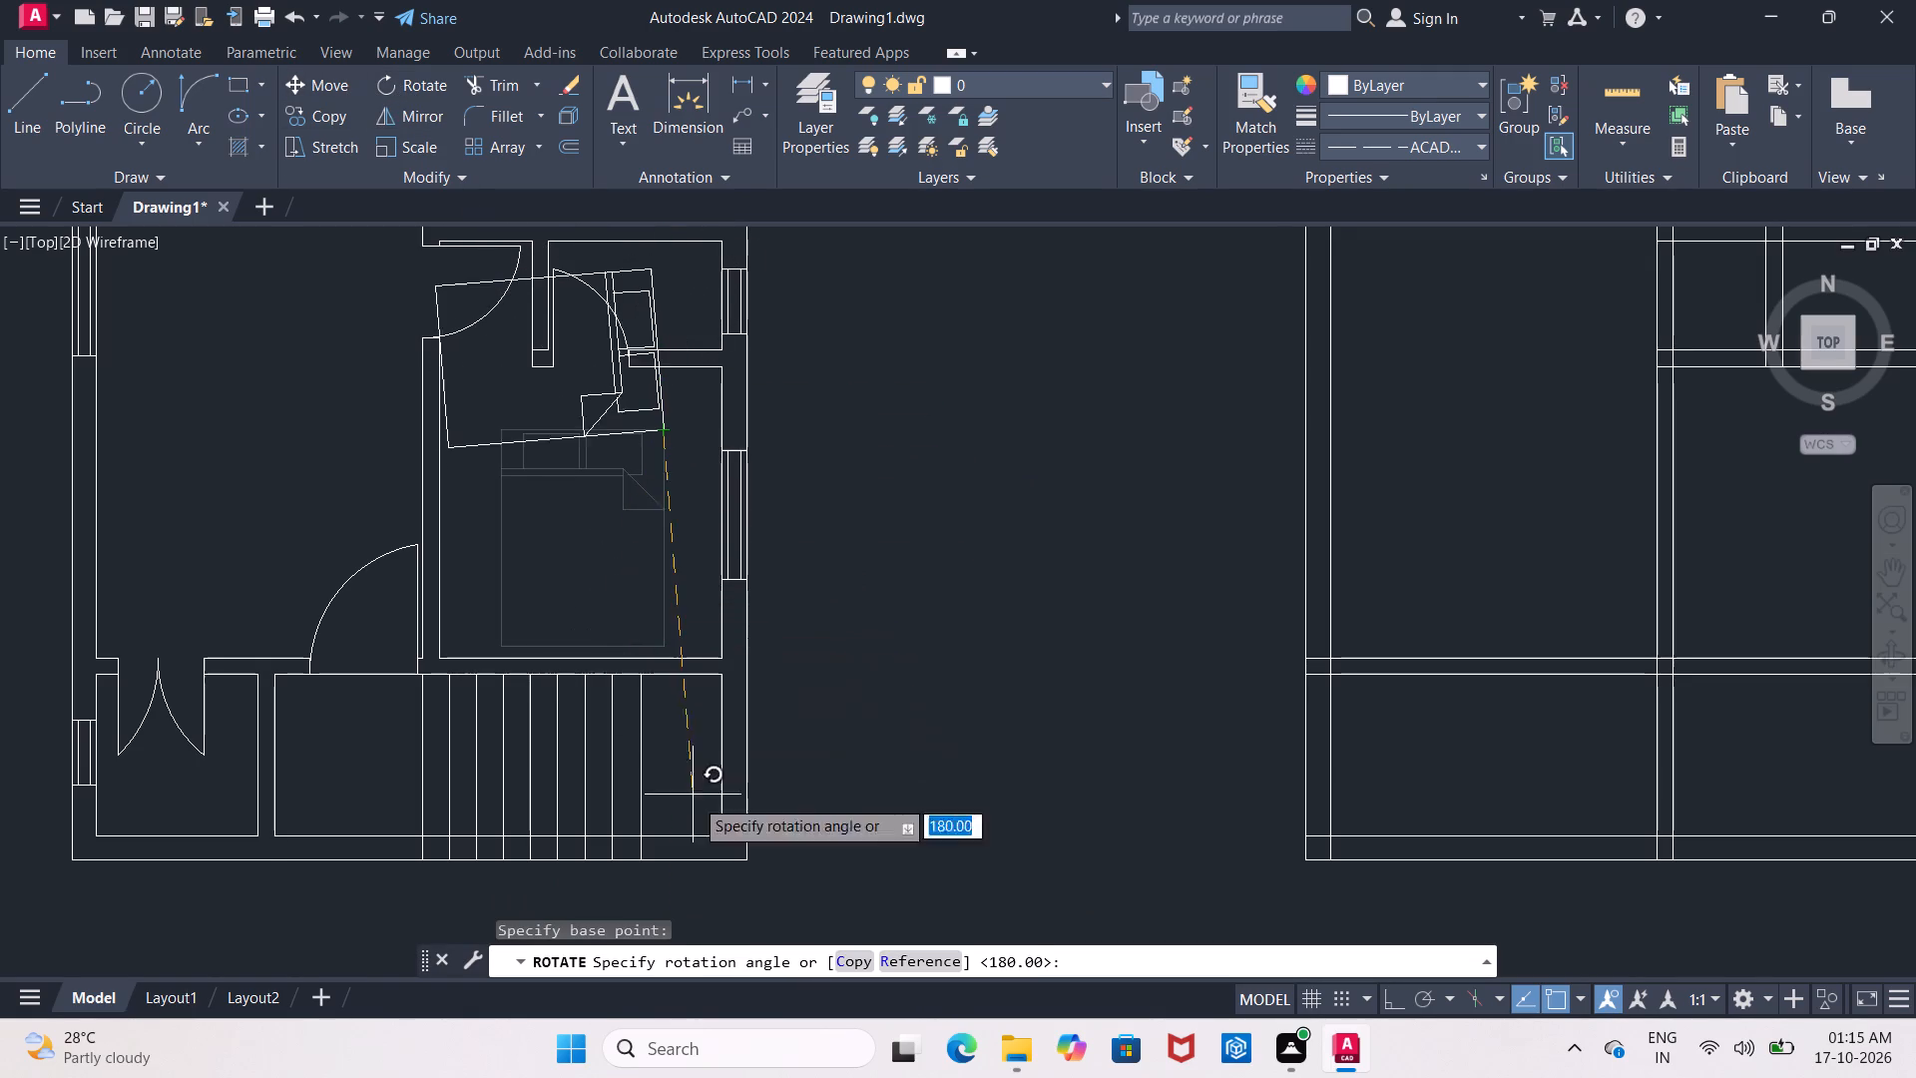
left_click(1381, 1006)
left_click(1080, 880)
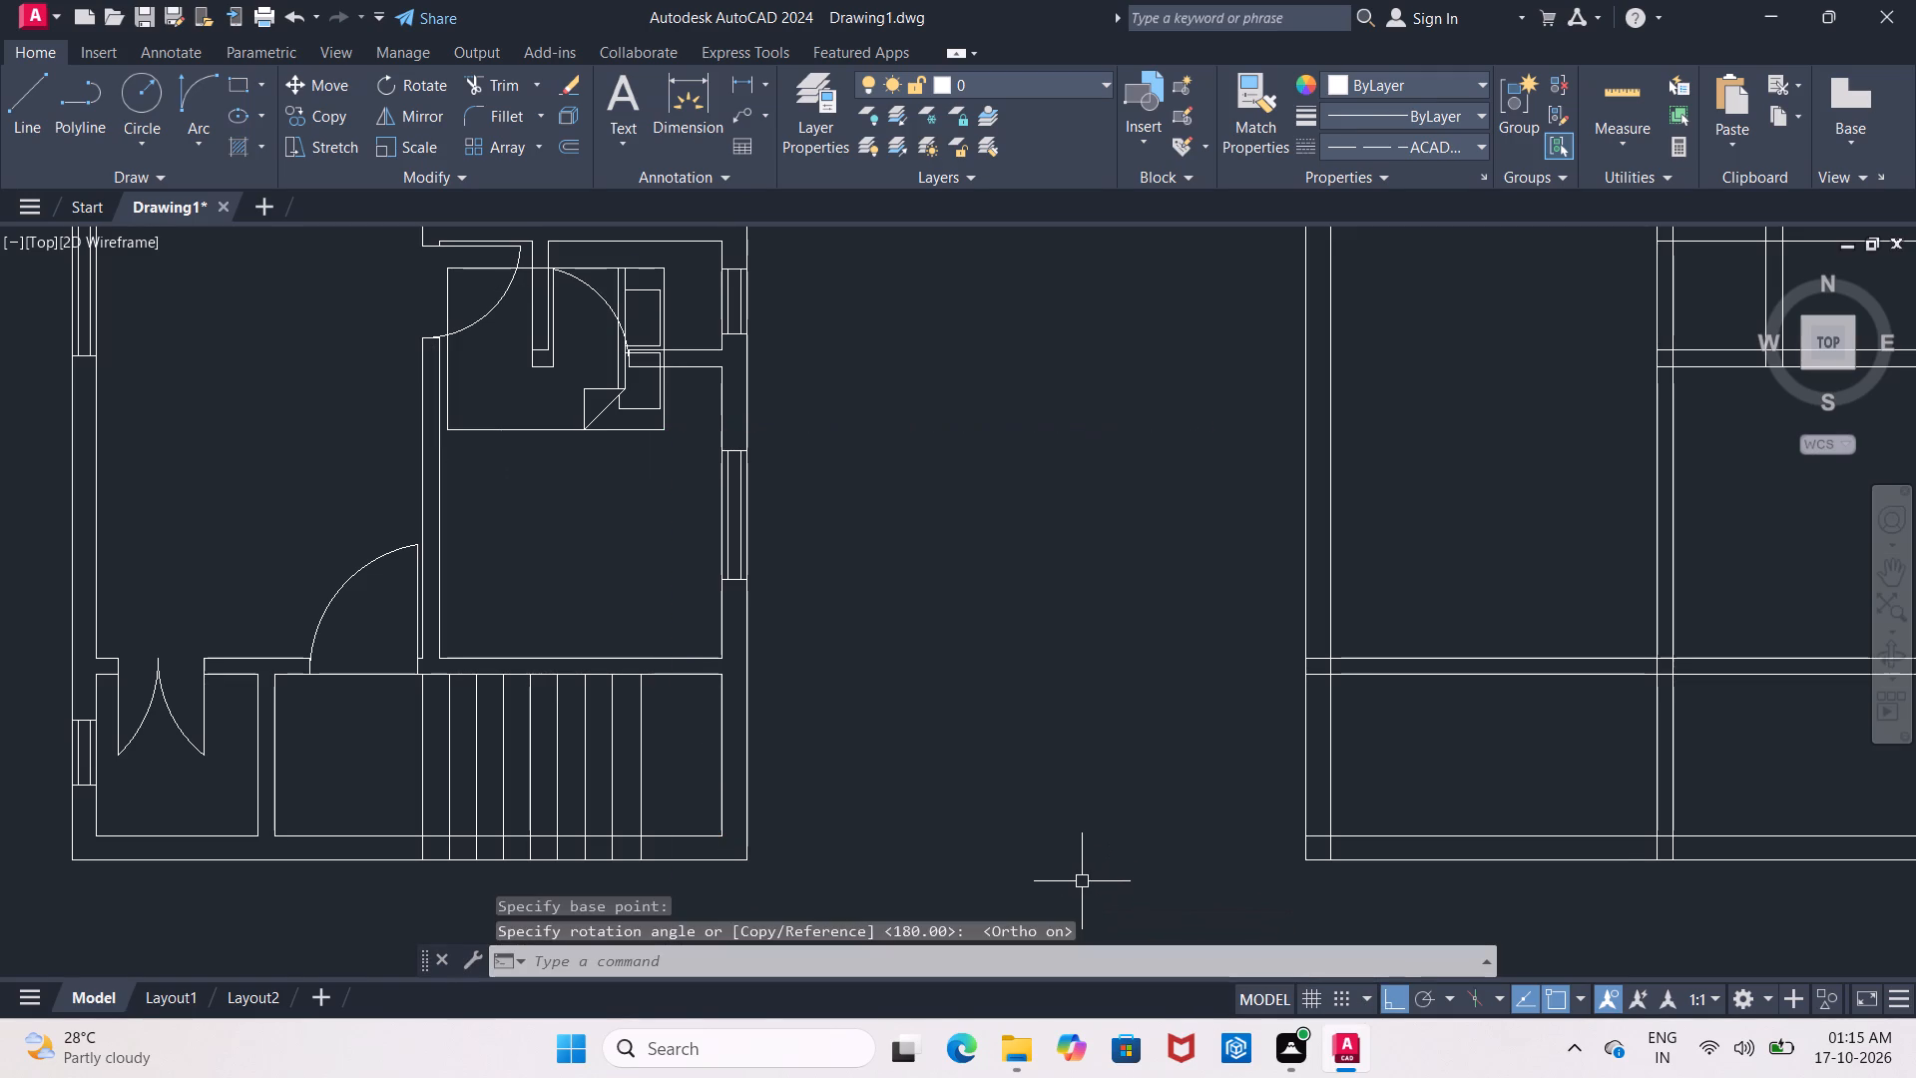
Move the rotated bed straight down, with ortho on, clear of the small room's door and walls and into the lower-right bedroom.
left_click(564, 434)
left_click(338, 71)
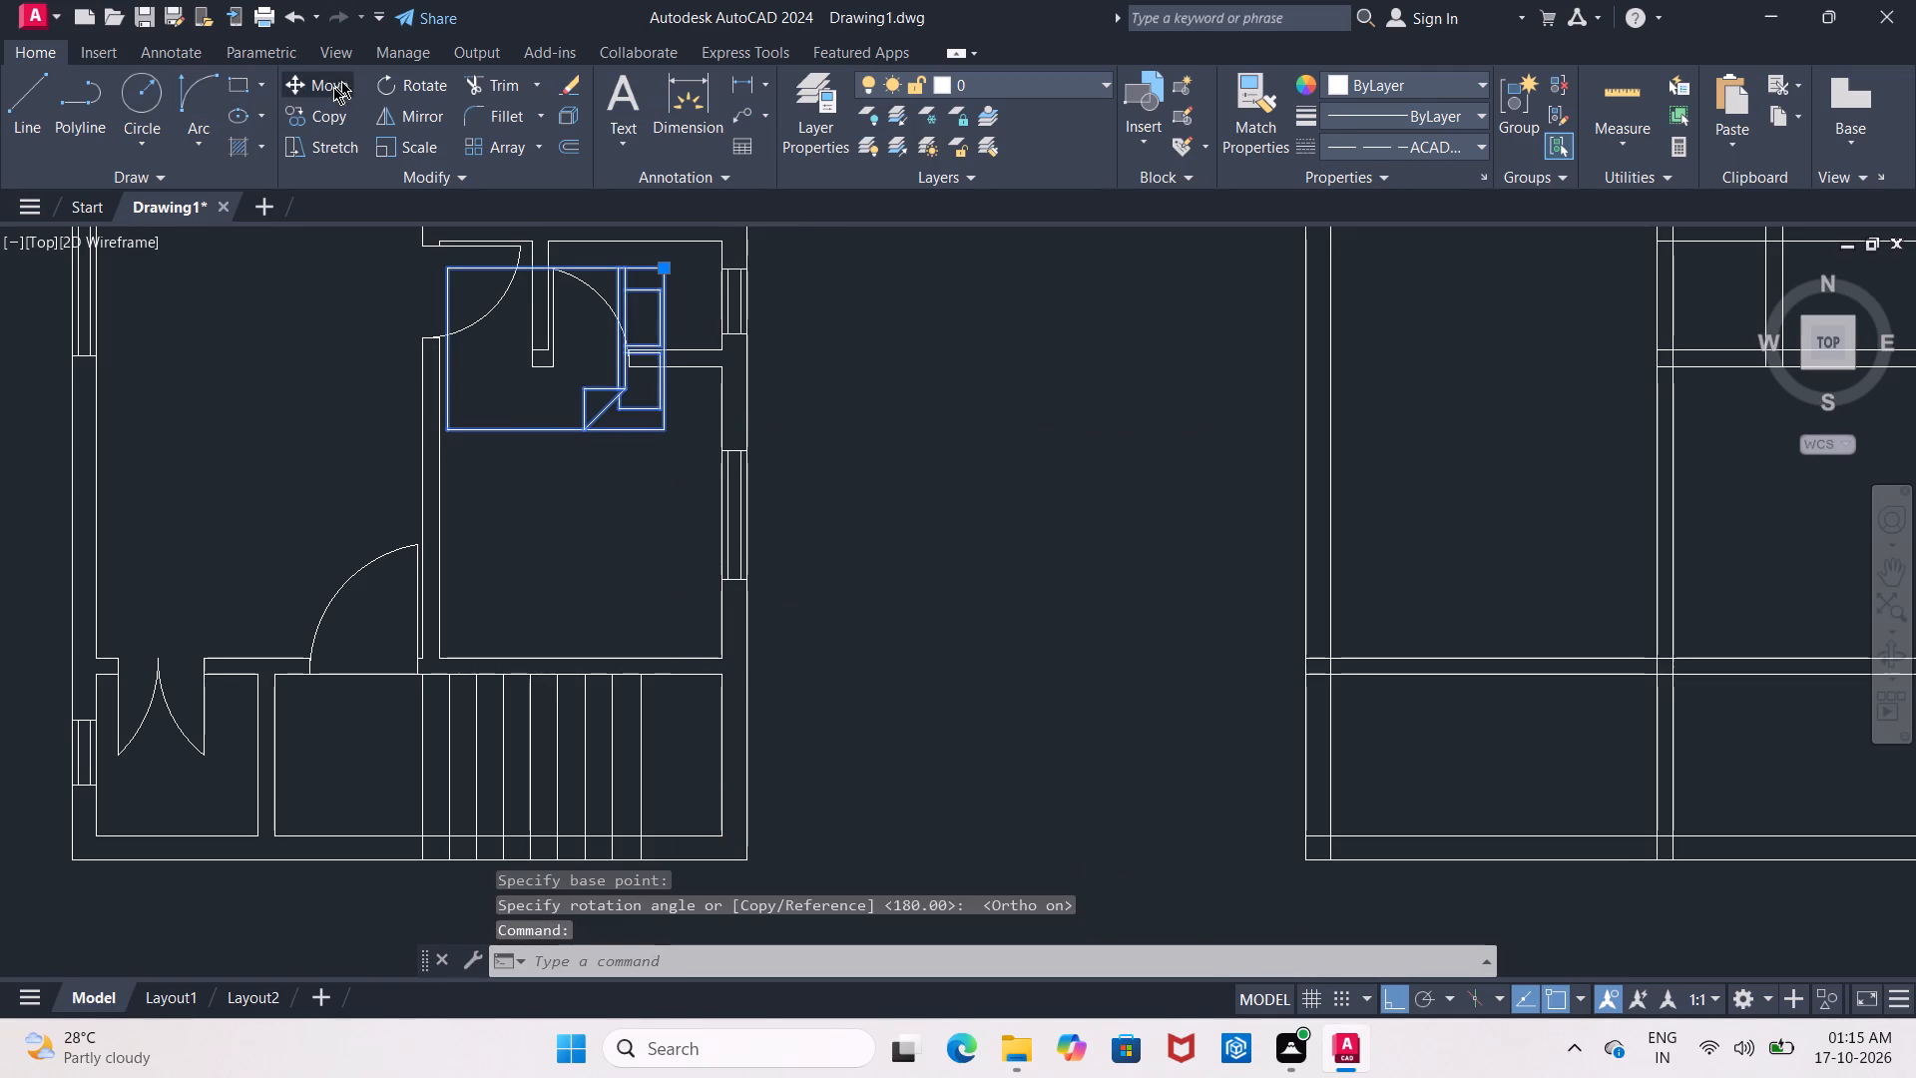
left_click_drag(329, 88, 335, 100)
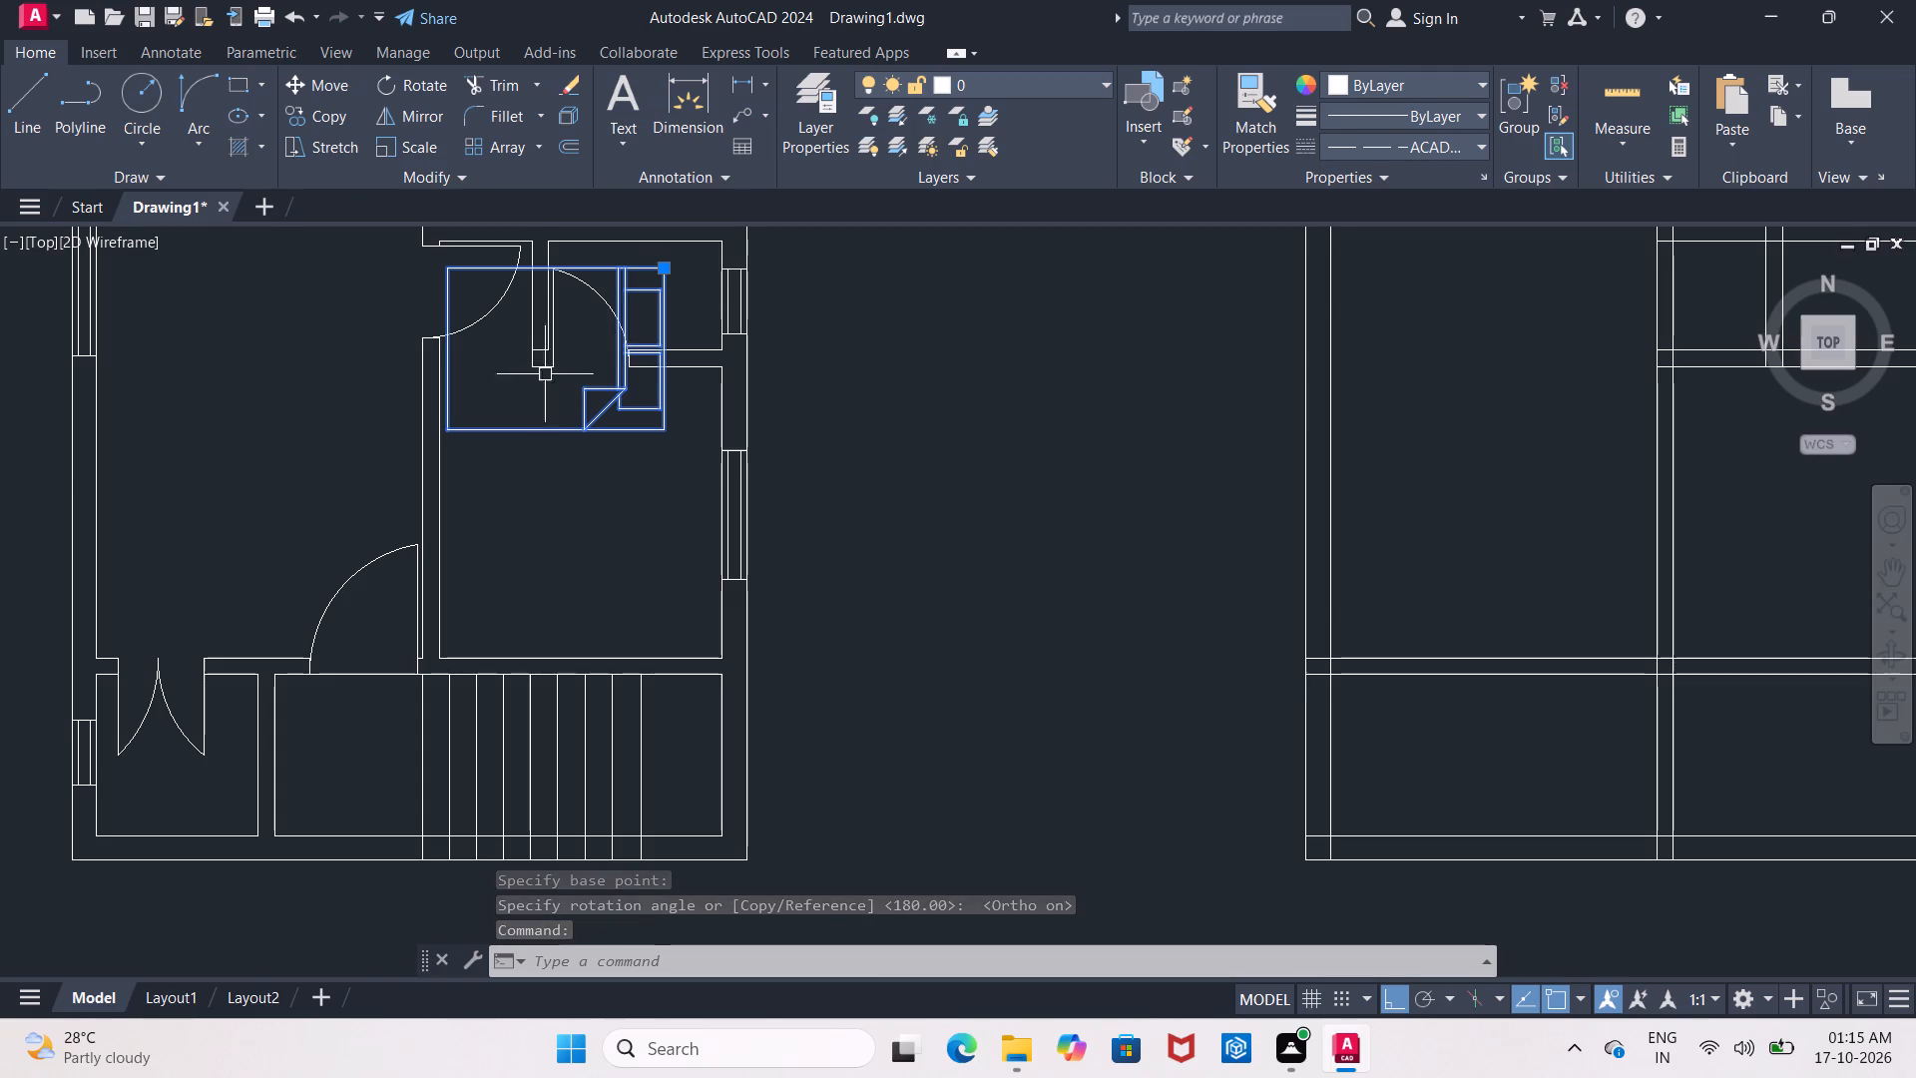
scroll(539, 377, "up", 2)
left_click(544, 385)
left_click(525, 439)
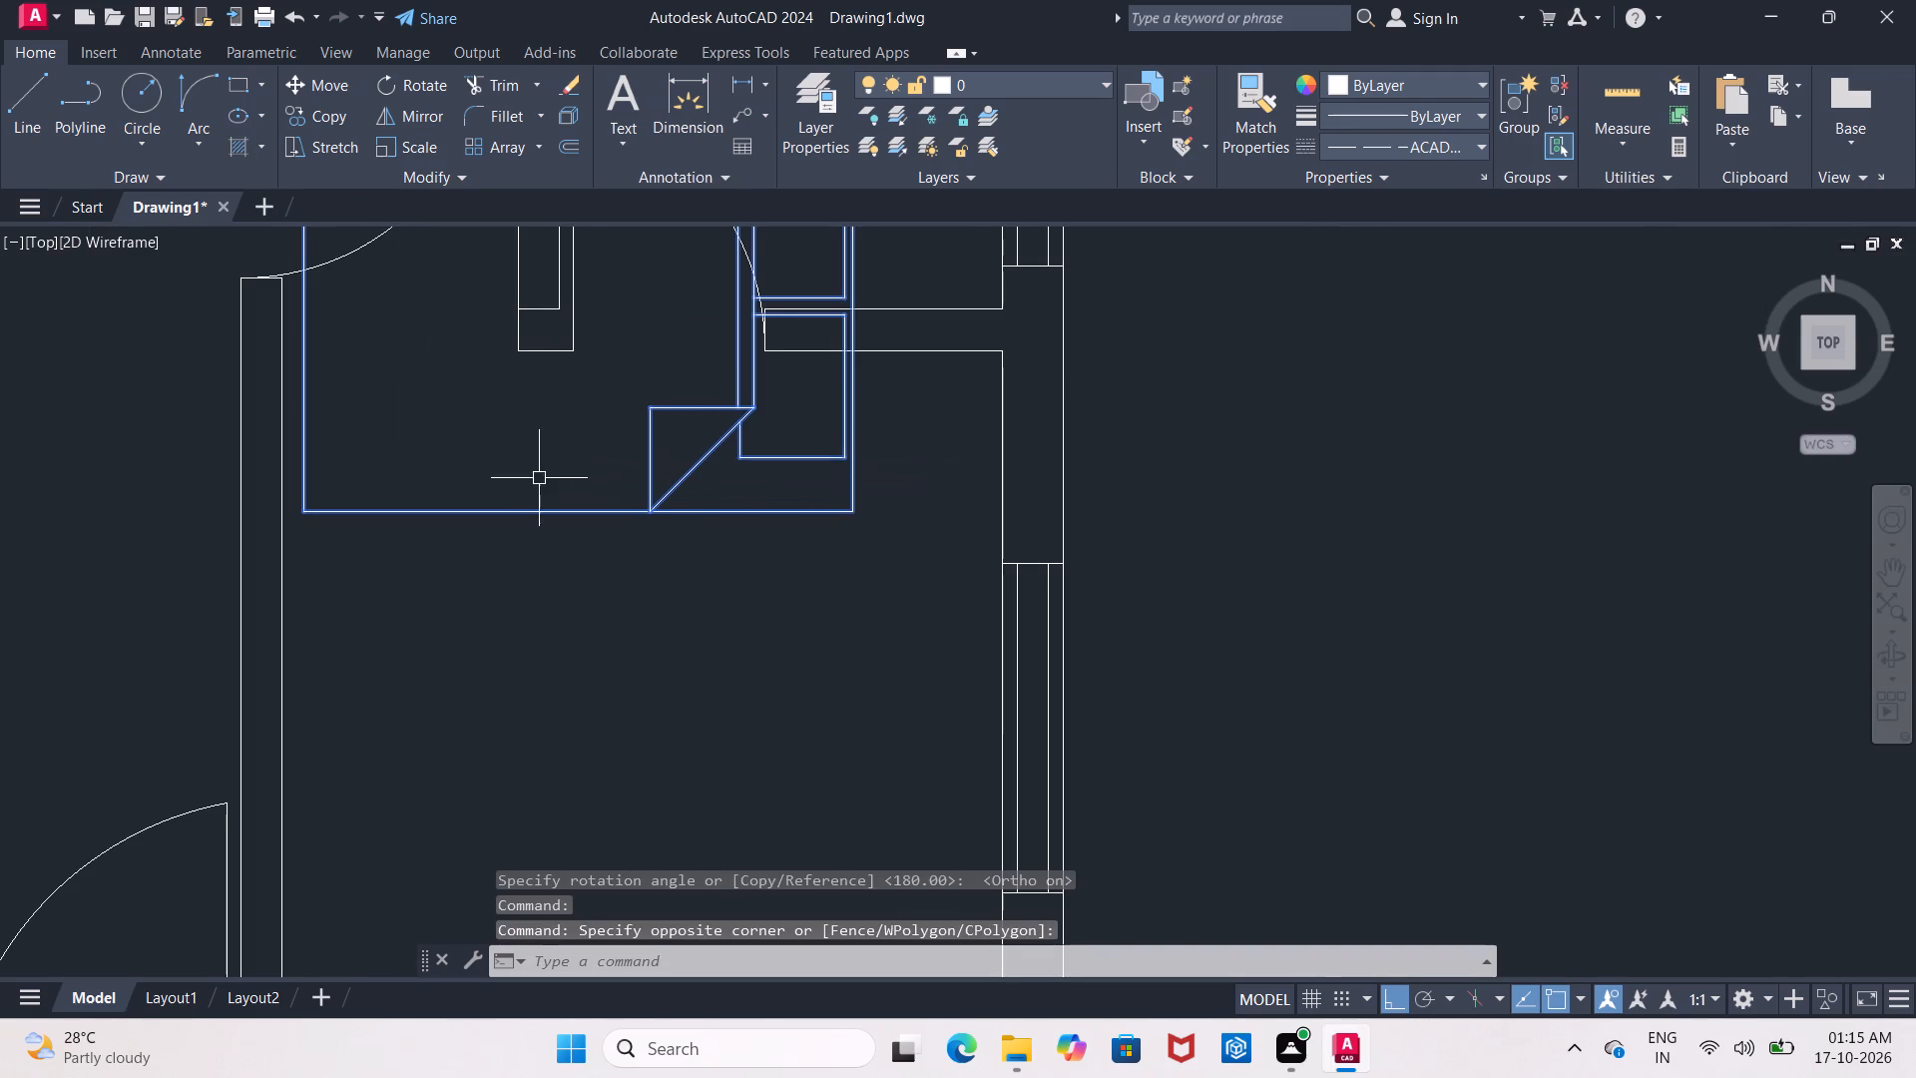
left_click(324, 93)
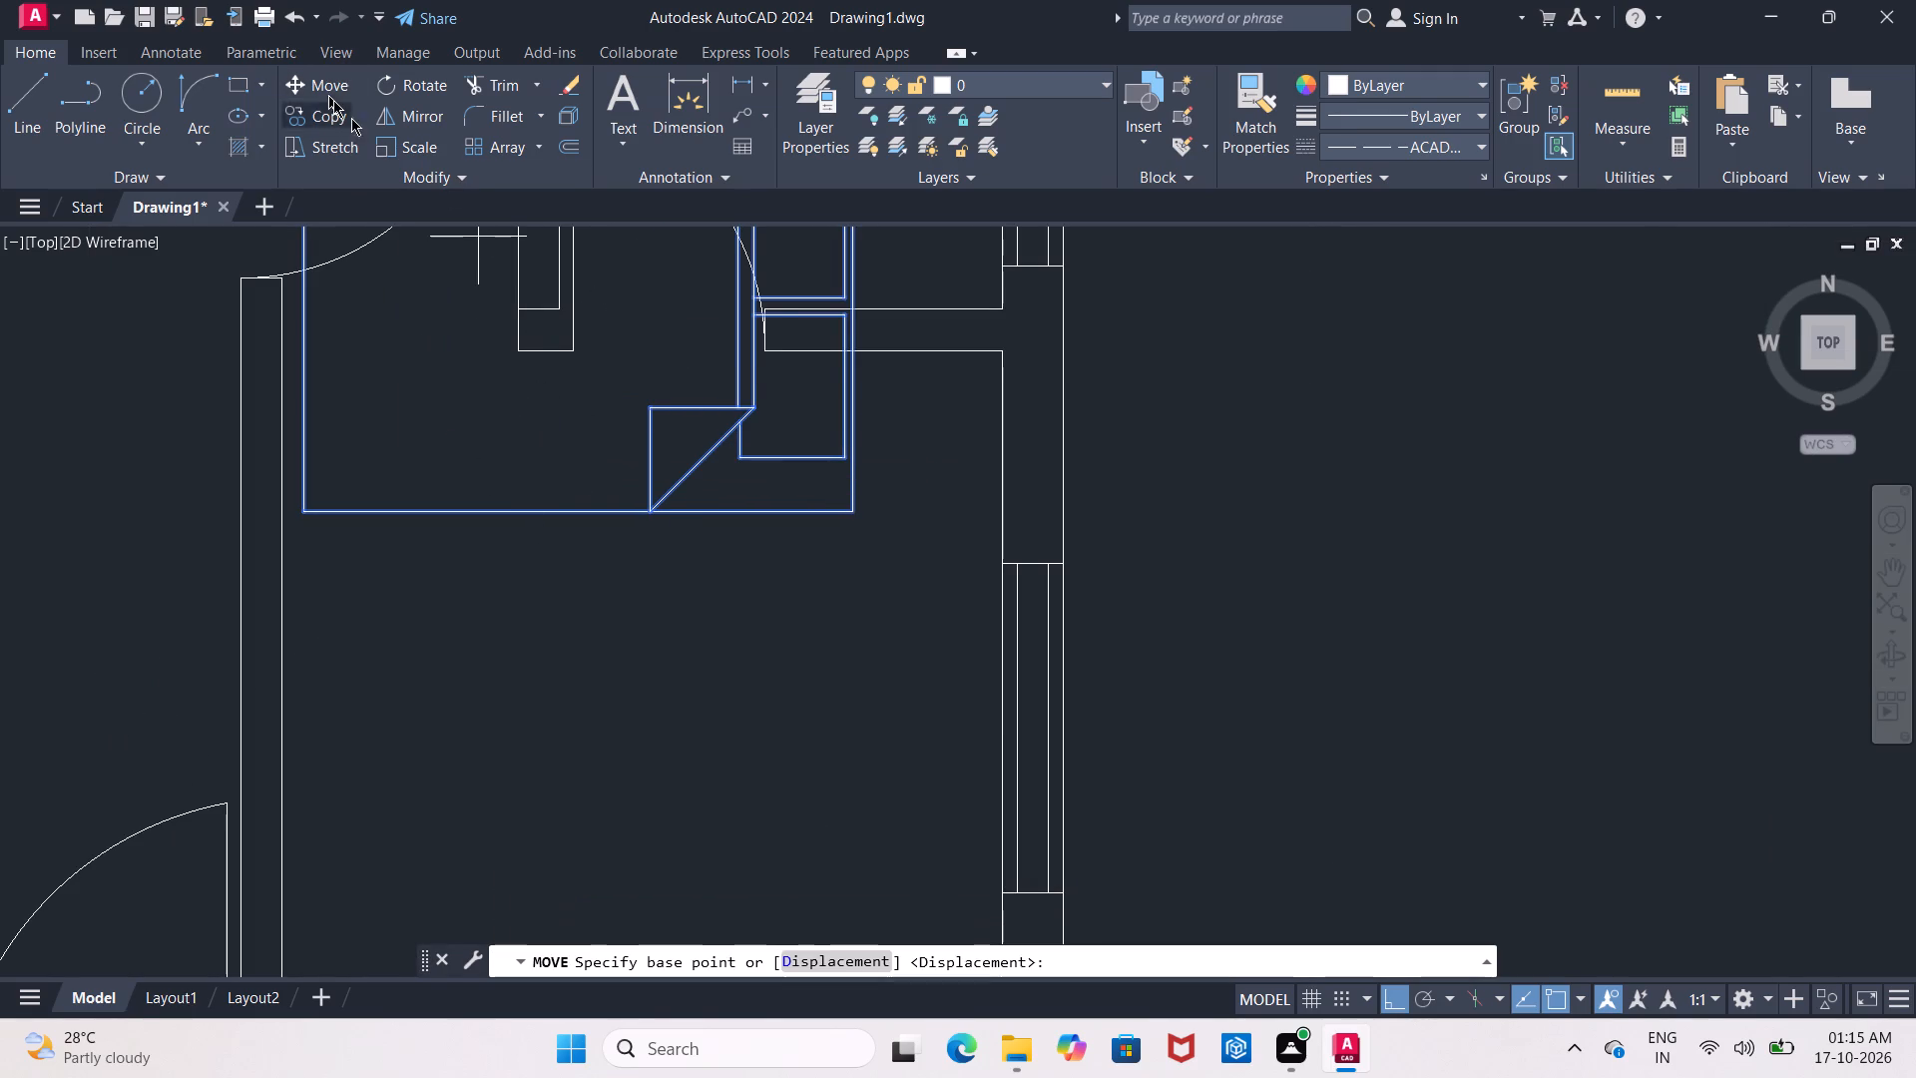
left_click(688, 333)
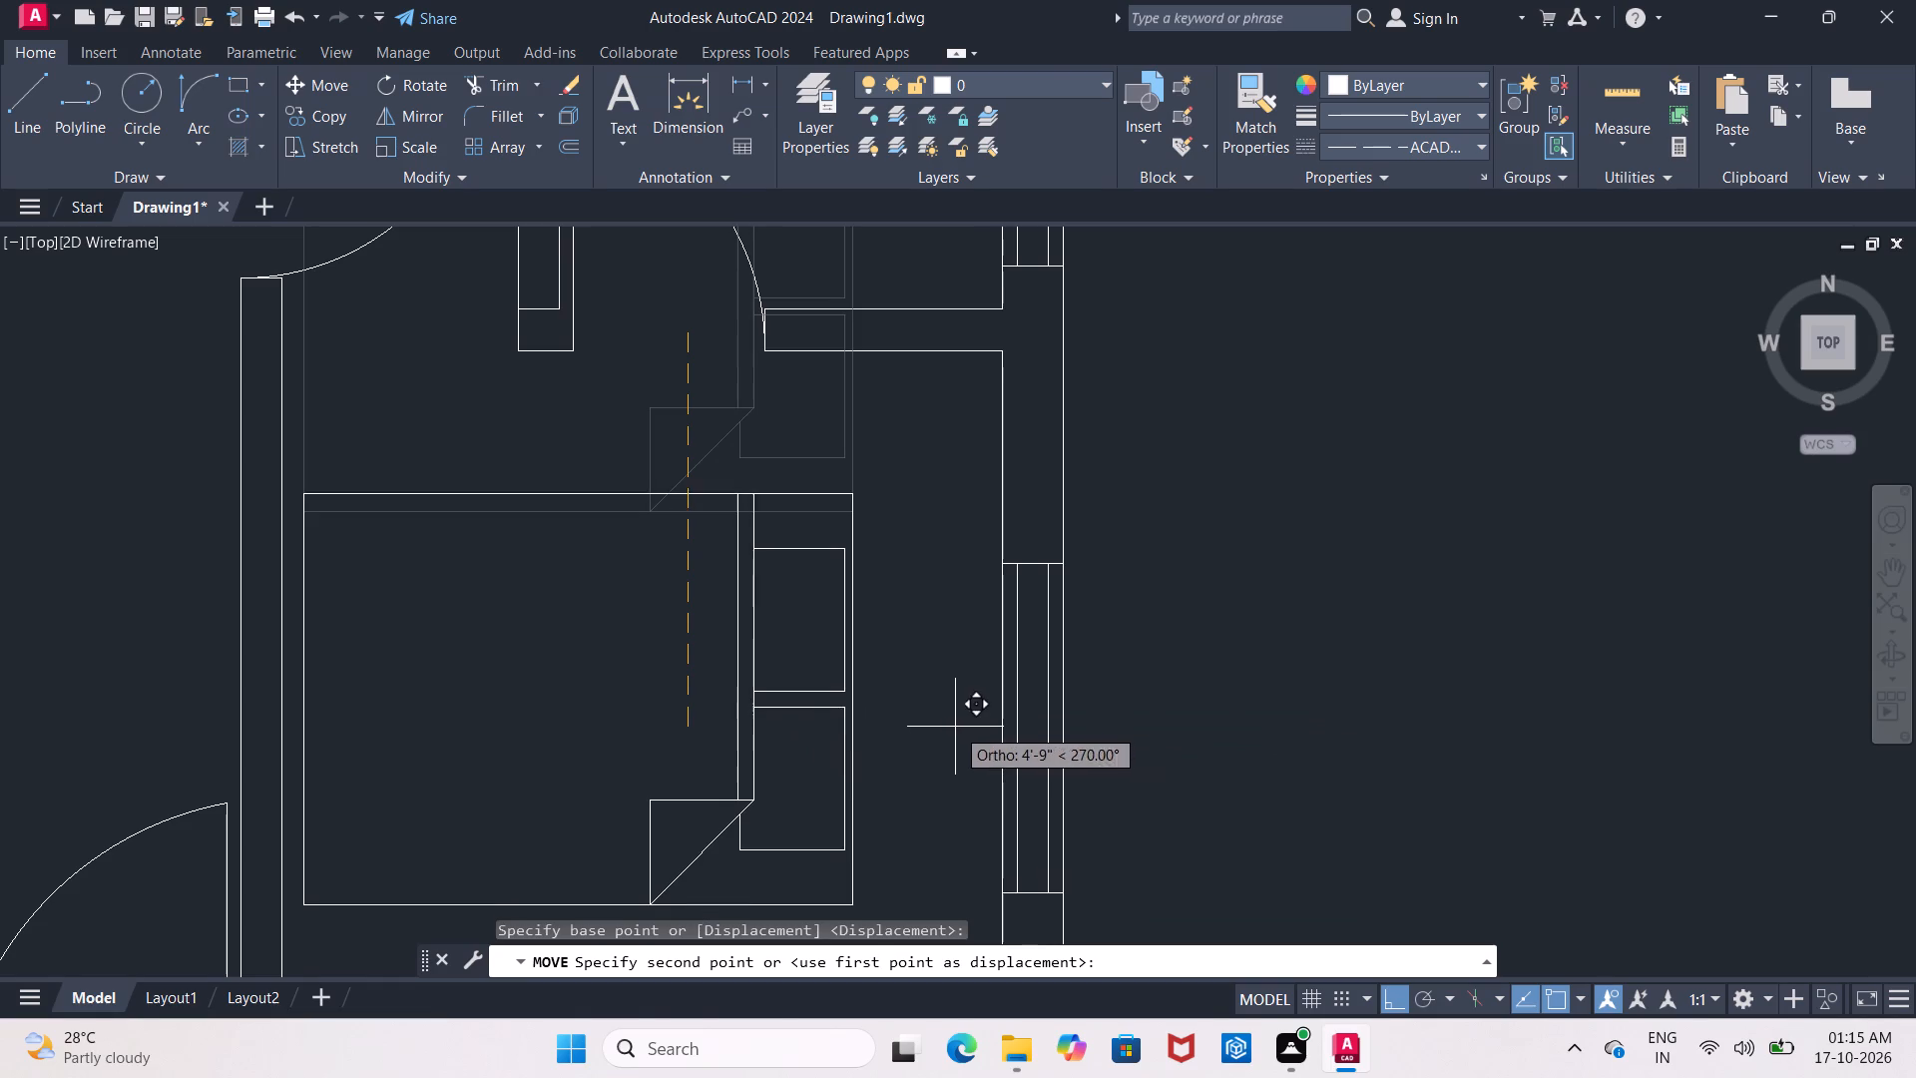
left_click(983, 715)
Move the rotated bed, with ortho off, into the bedroom's lower-right corner, headboard against the outer wall and side along the bottom wall.
left_click(840, 678)
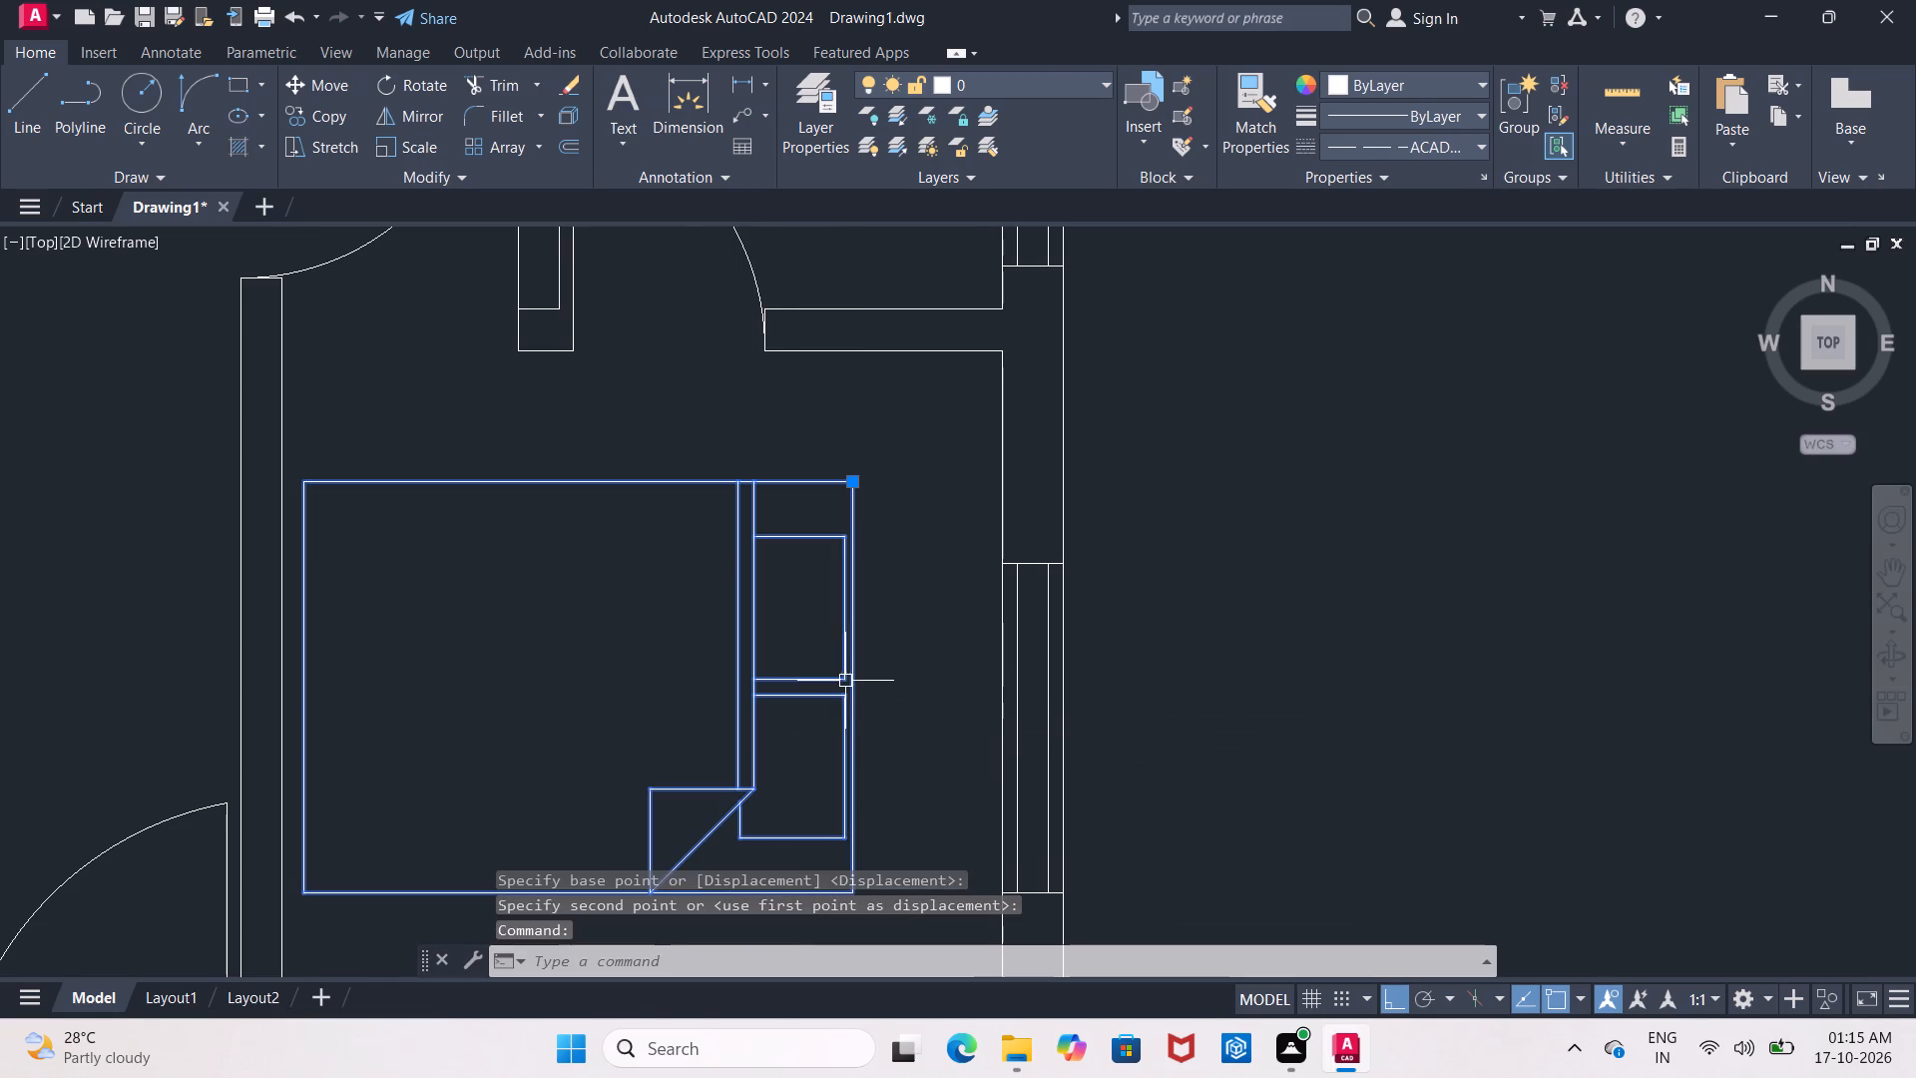
left_click(298, 93)
scroll(480, 250, "down", 2)
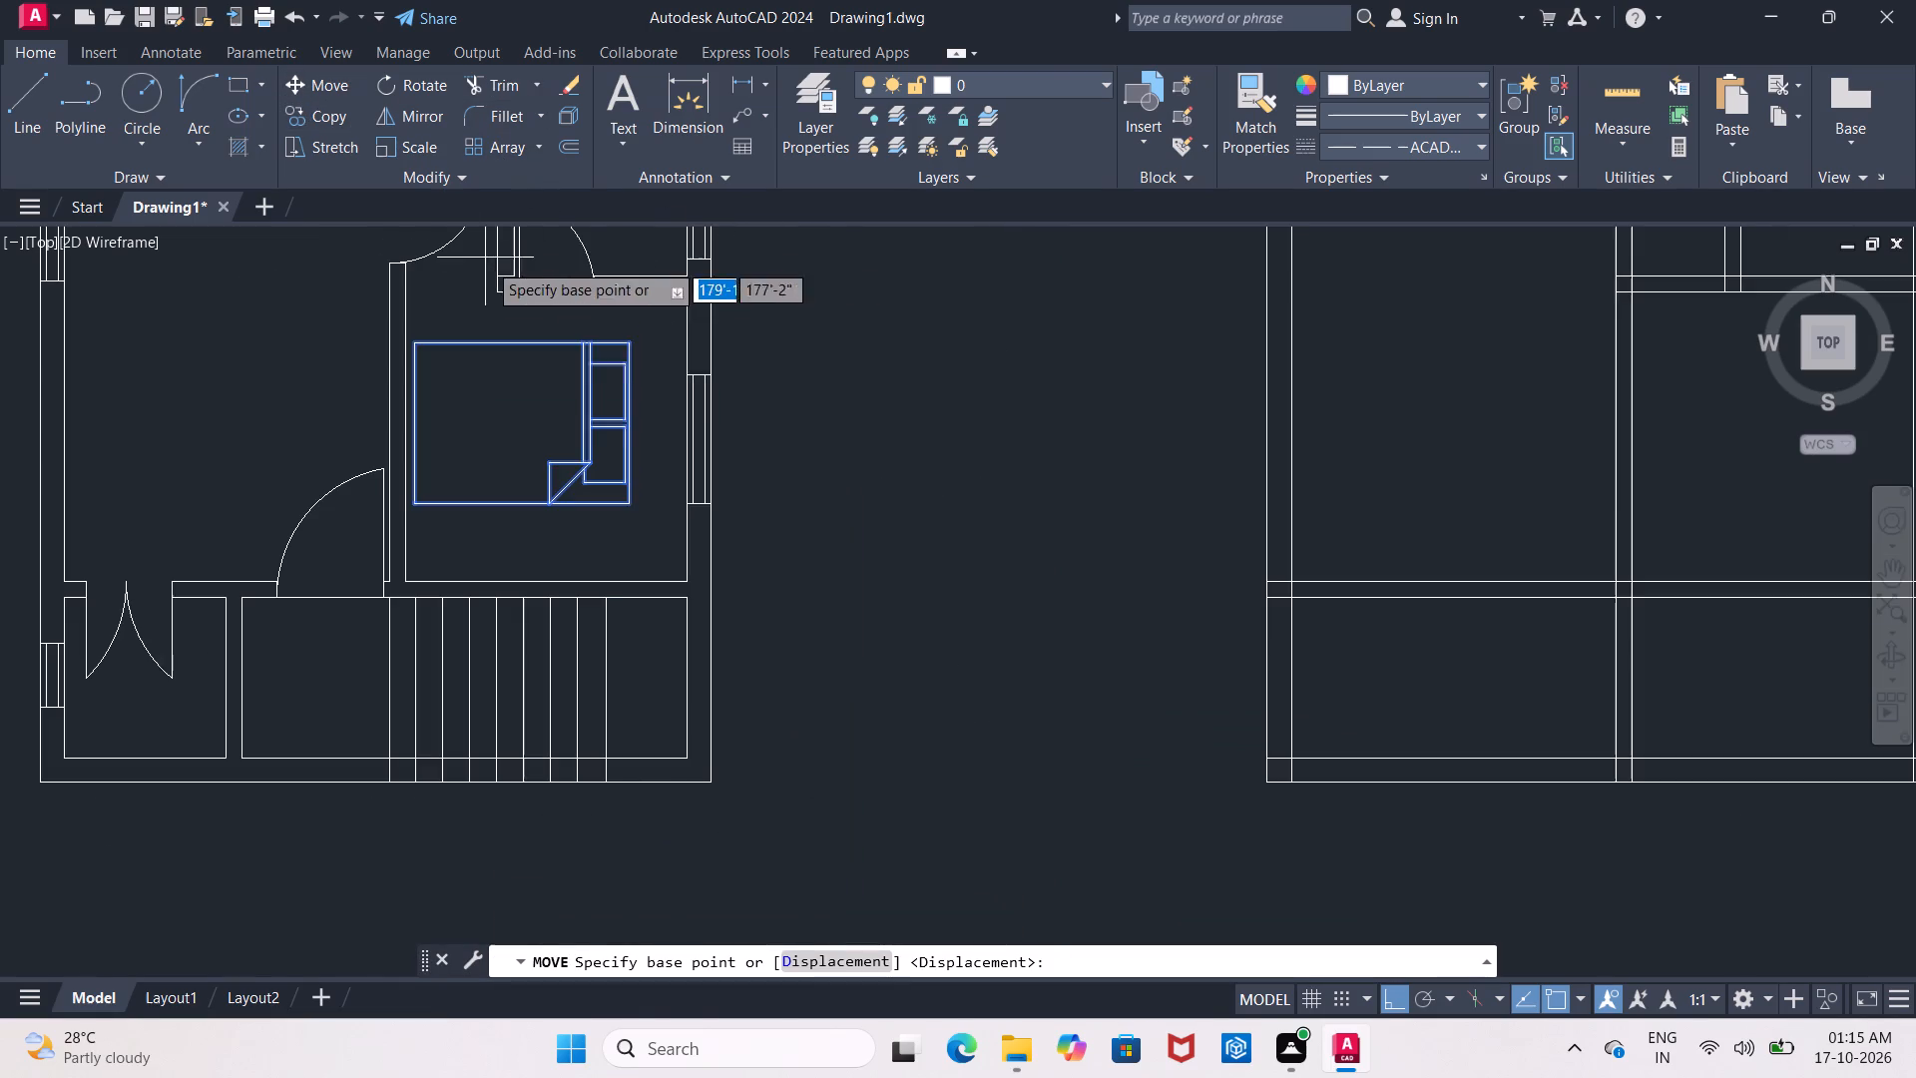
scroll(530, 412, "up", 1)
left_click_drag(530, 412, 539, 419)
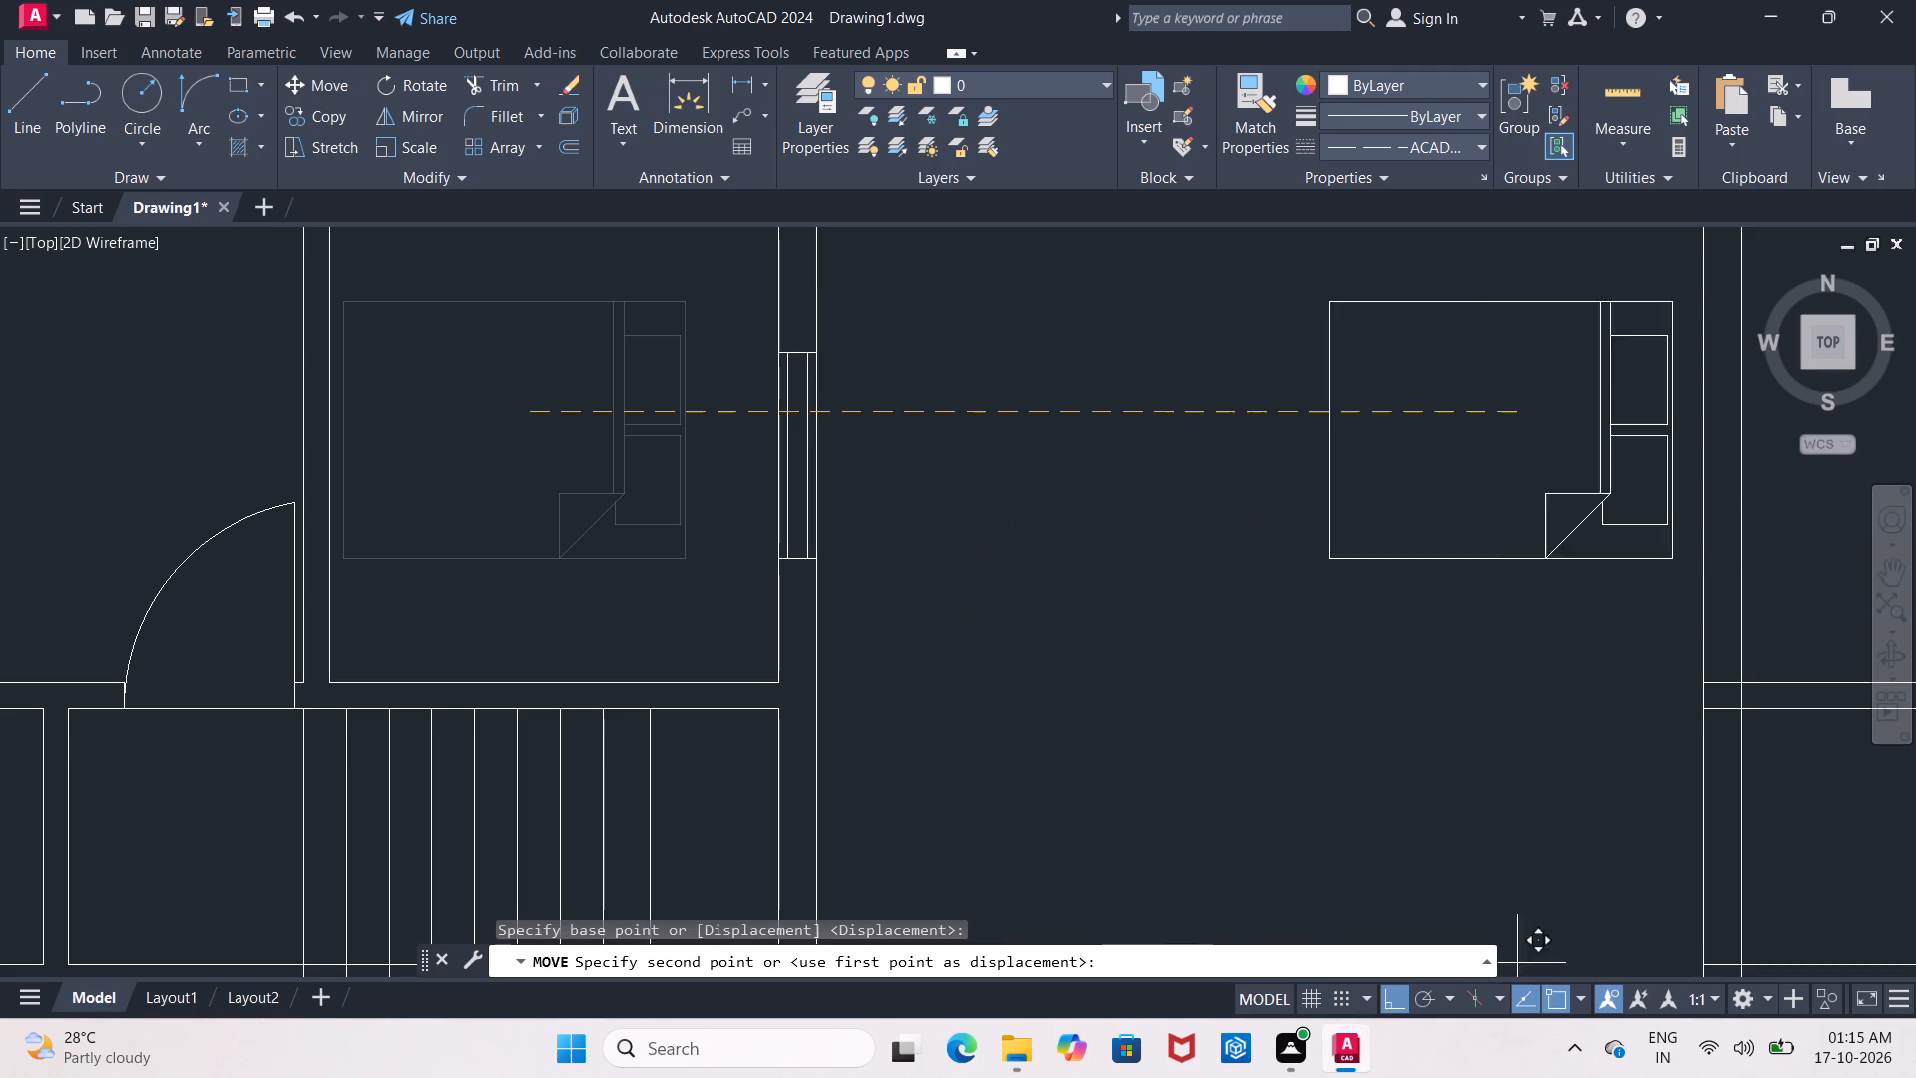
left_click(1386, 1003)
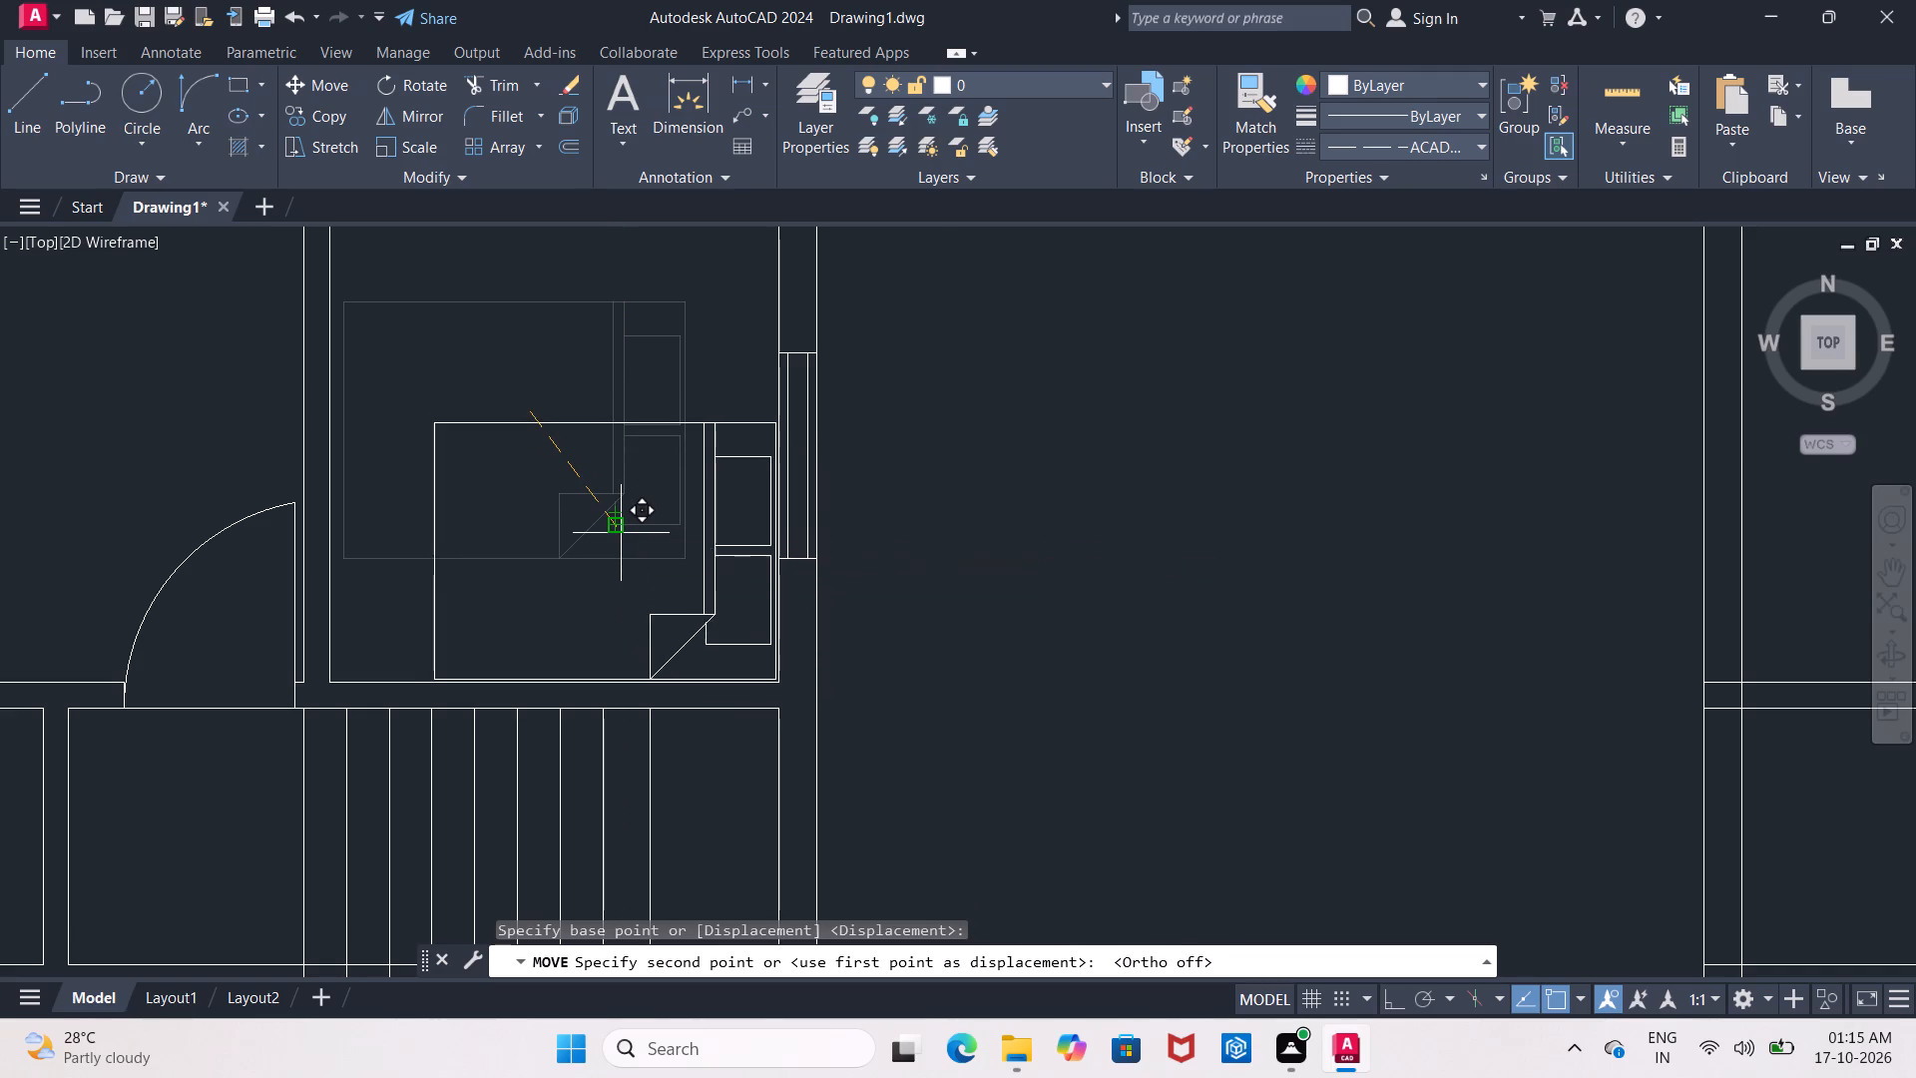
scroll(621, 533, "up", 1)
middle_click_drag(621, 533, 636, 456)
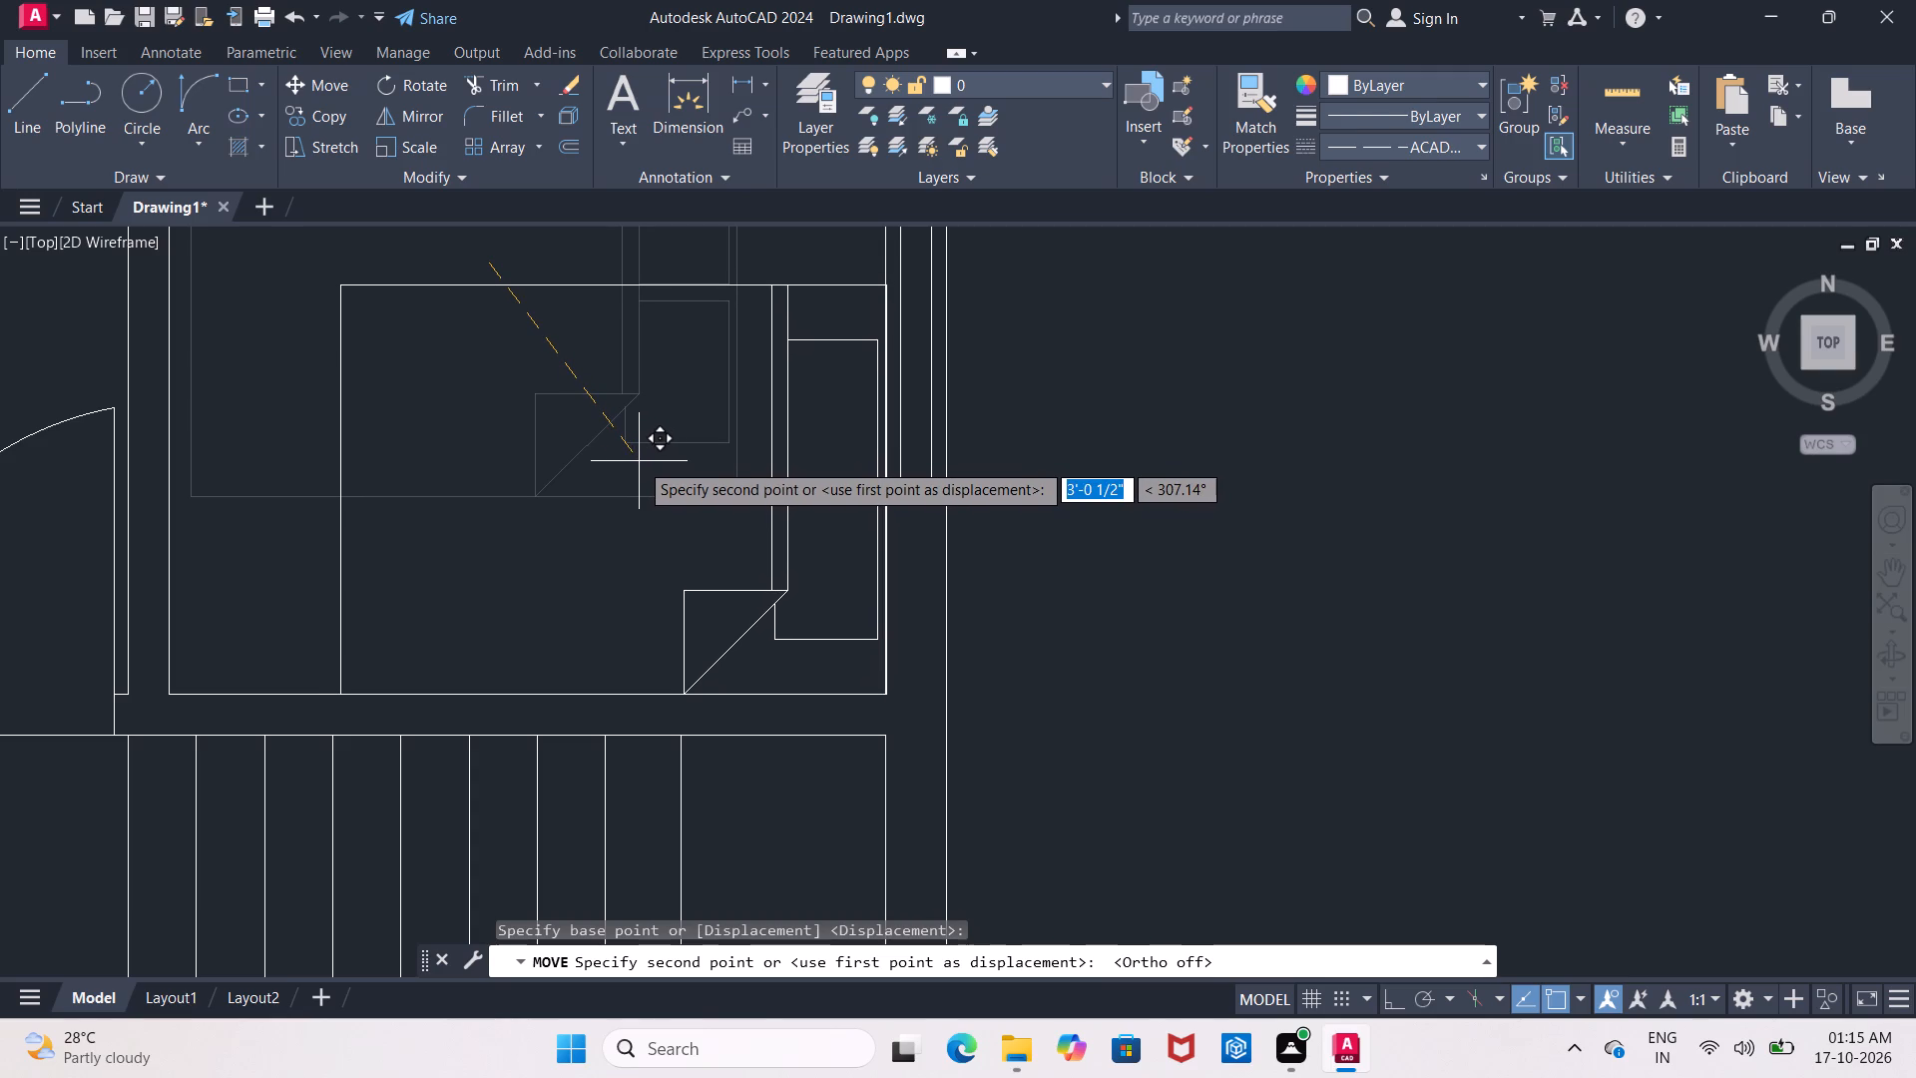
left_click(639, 461)
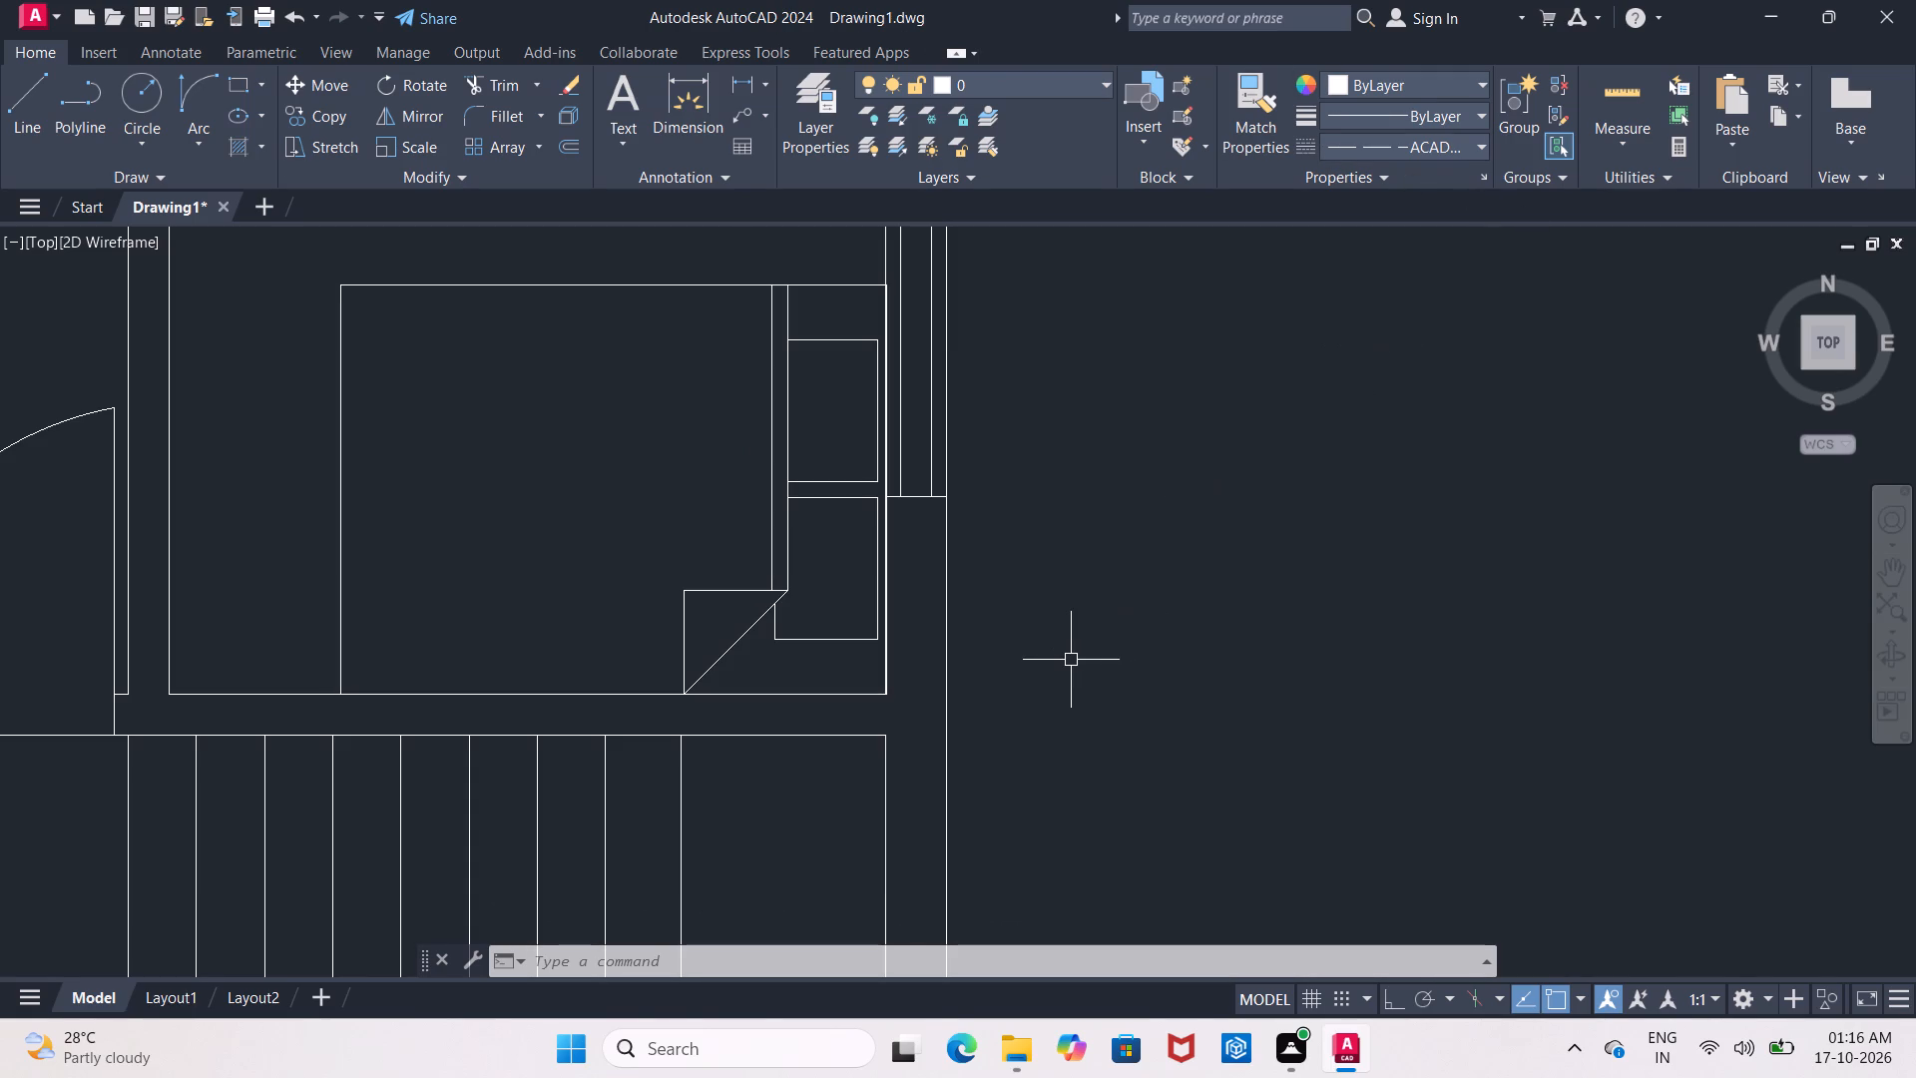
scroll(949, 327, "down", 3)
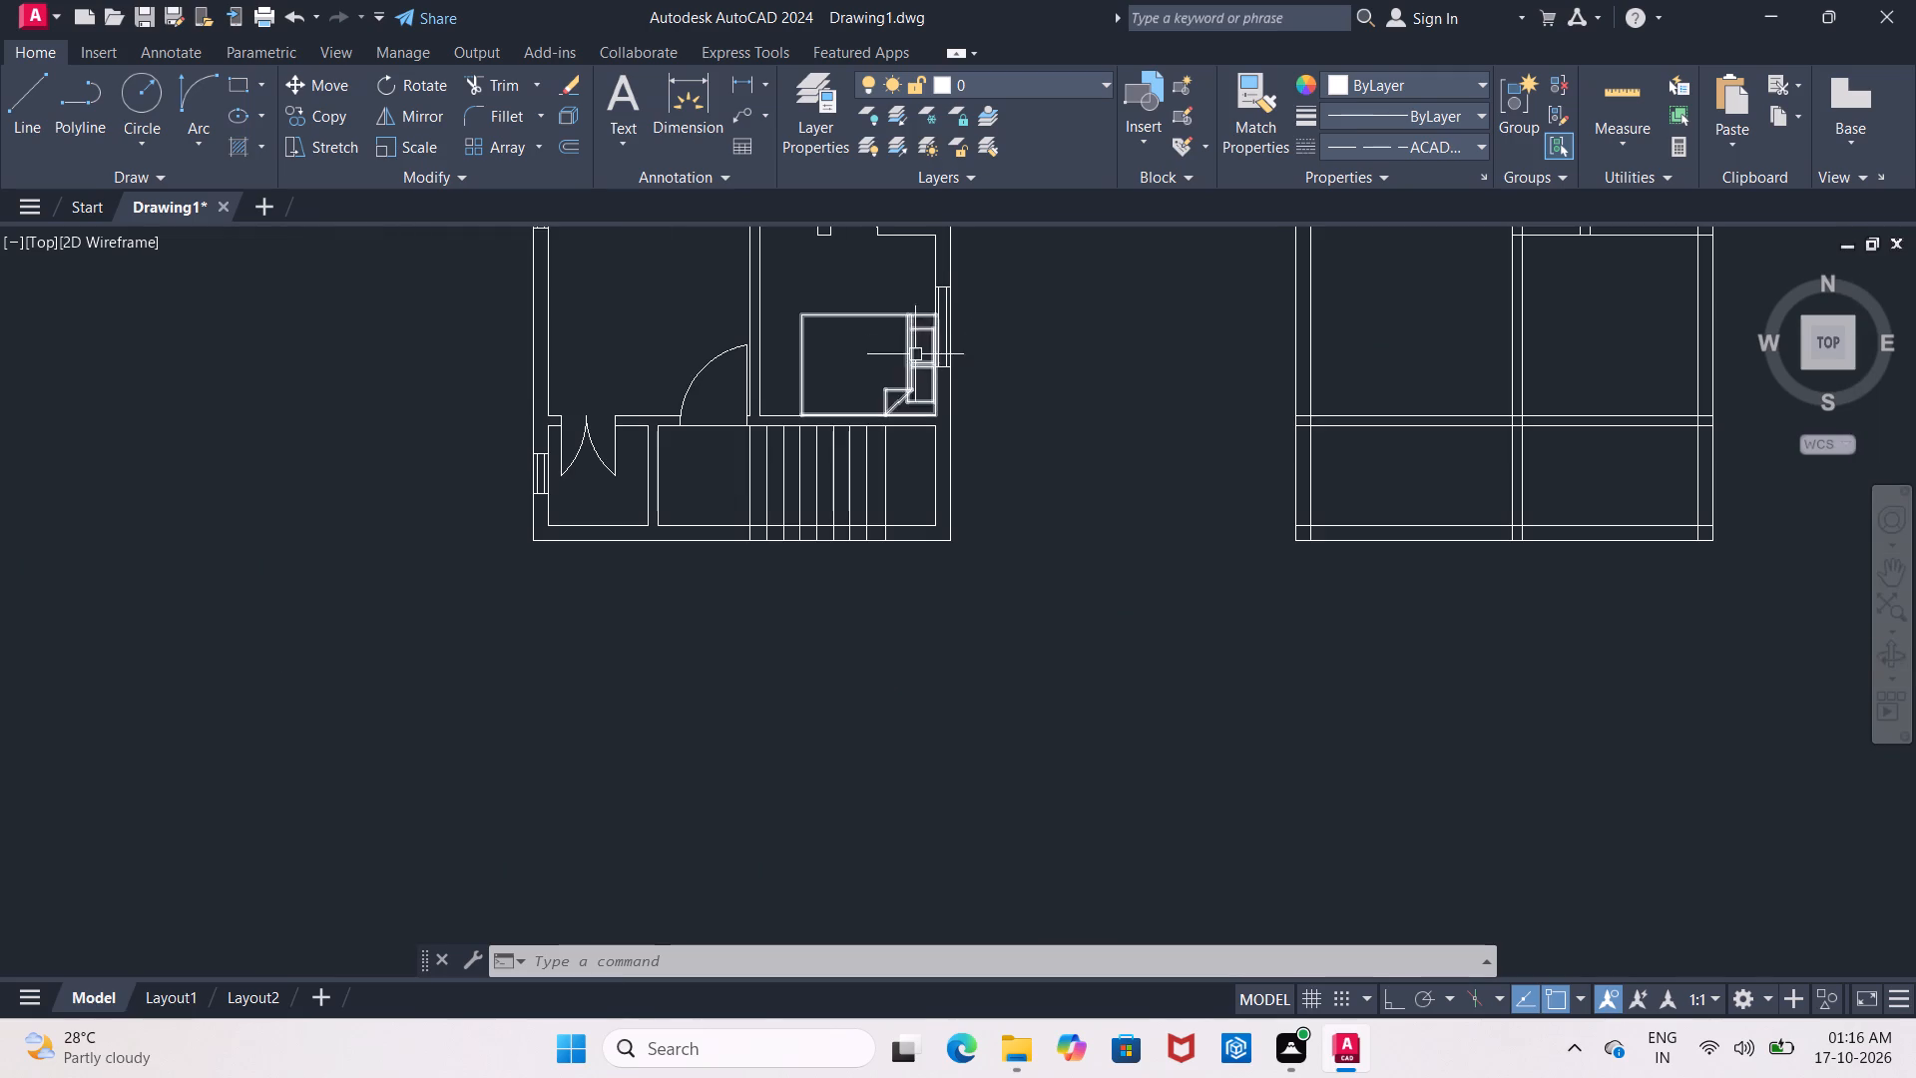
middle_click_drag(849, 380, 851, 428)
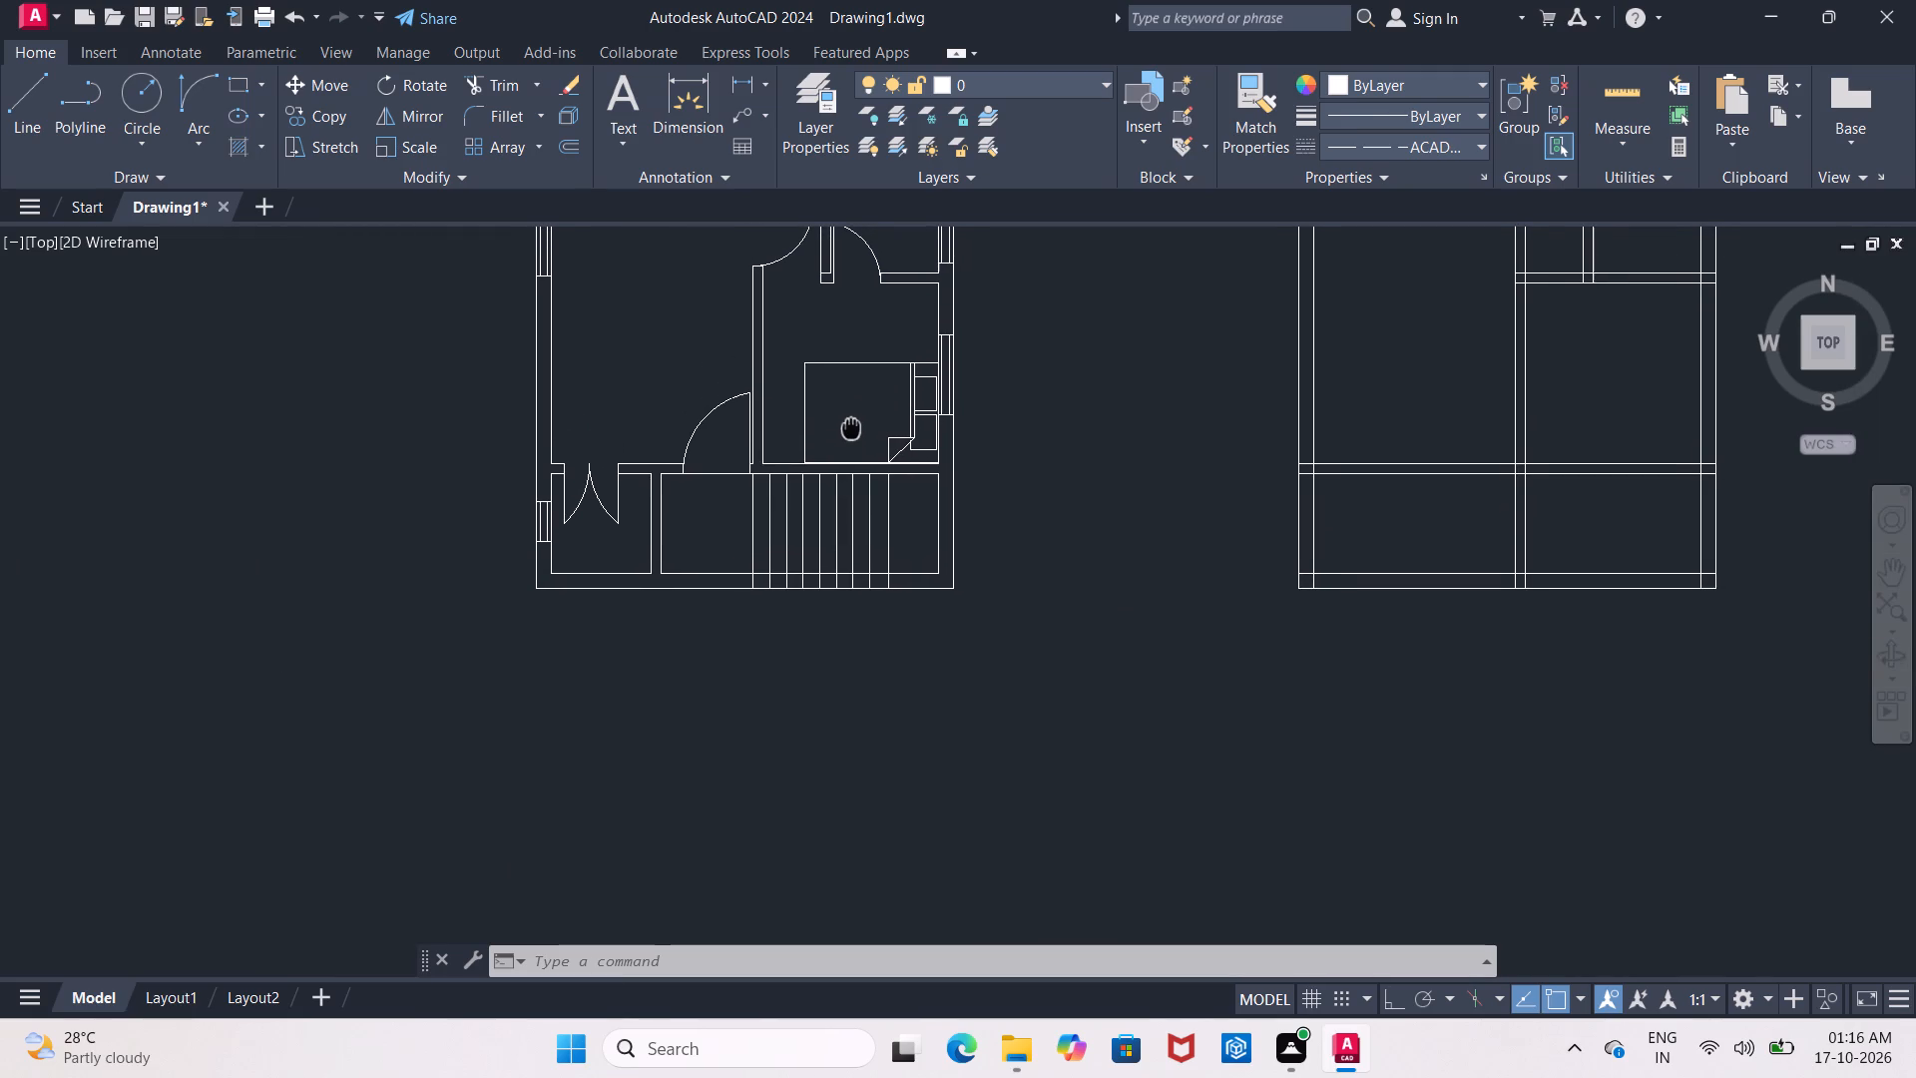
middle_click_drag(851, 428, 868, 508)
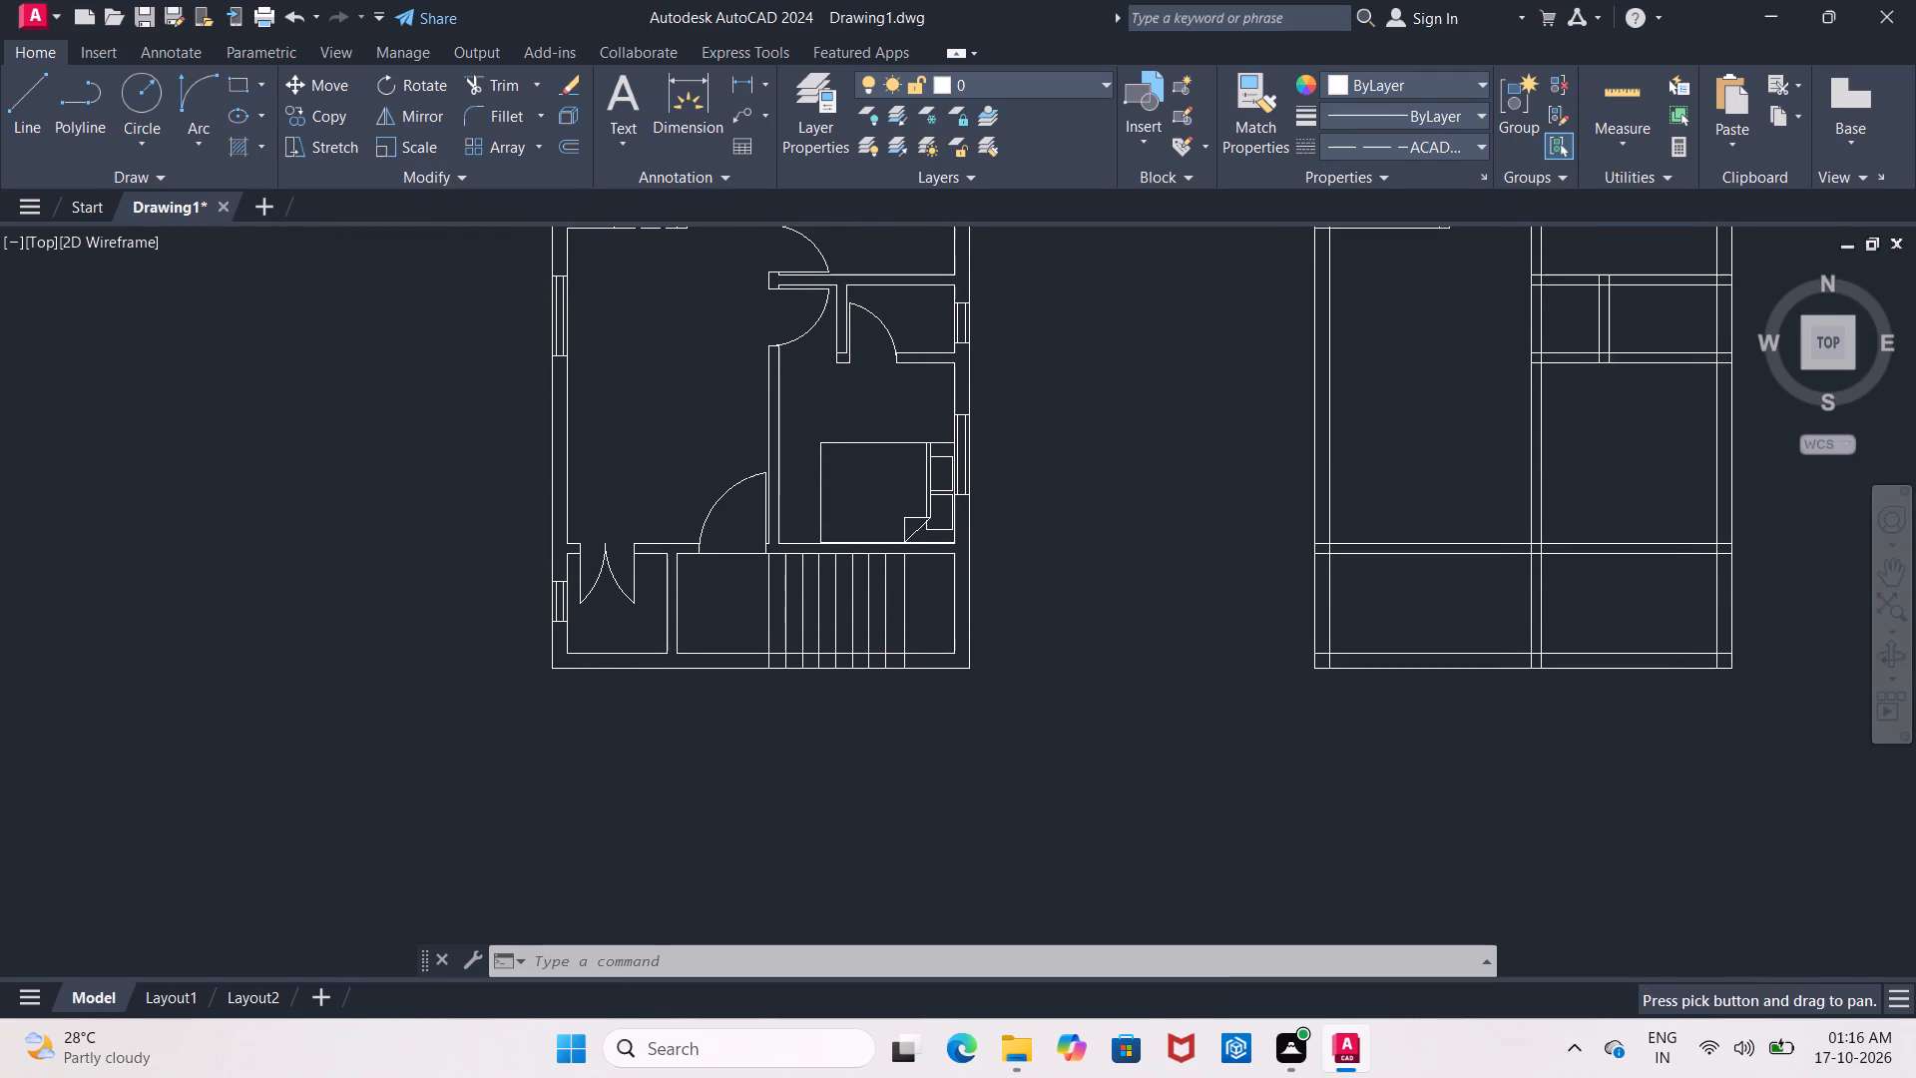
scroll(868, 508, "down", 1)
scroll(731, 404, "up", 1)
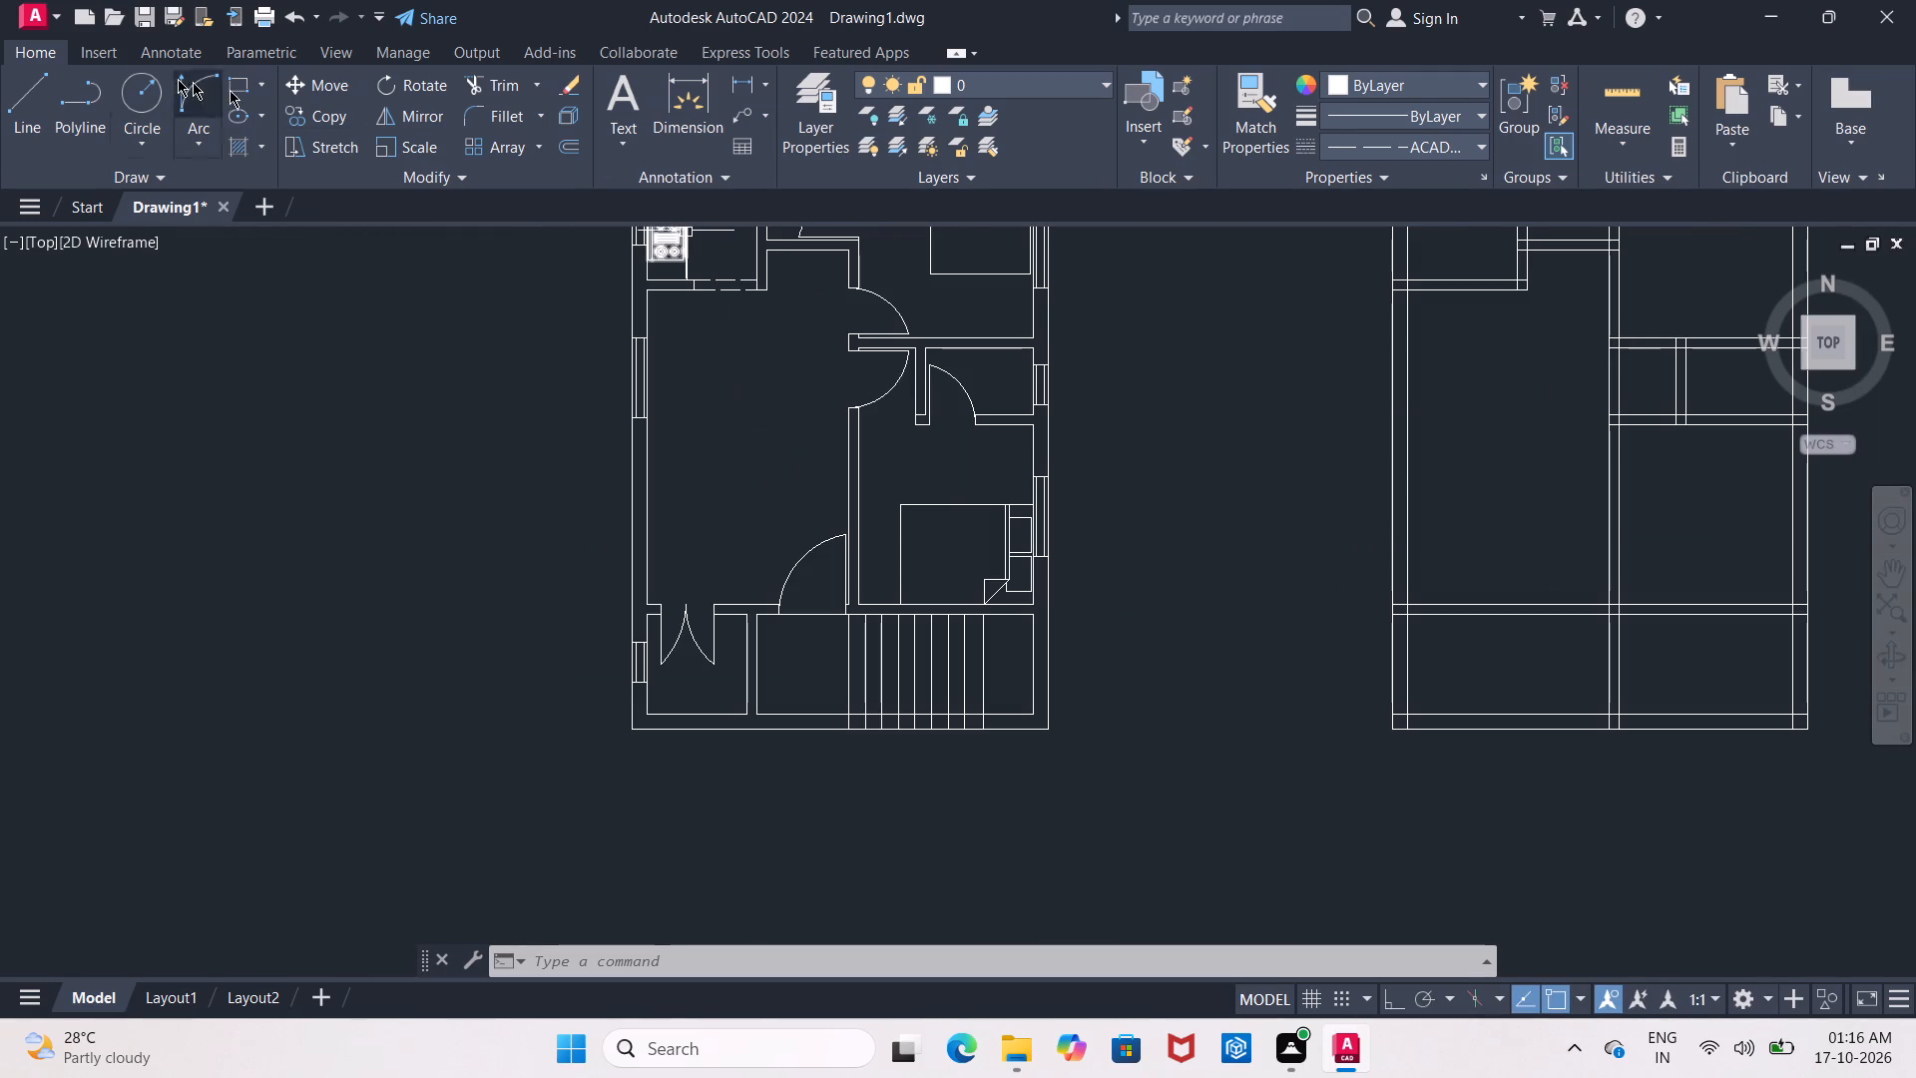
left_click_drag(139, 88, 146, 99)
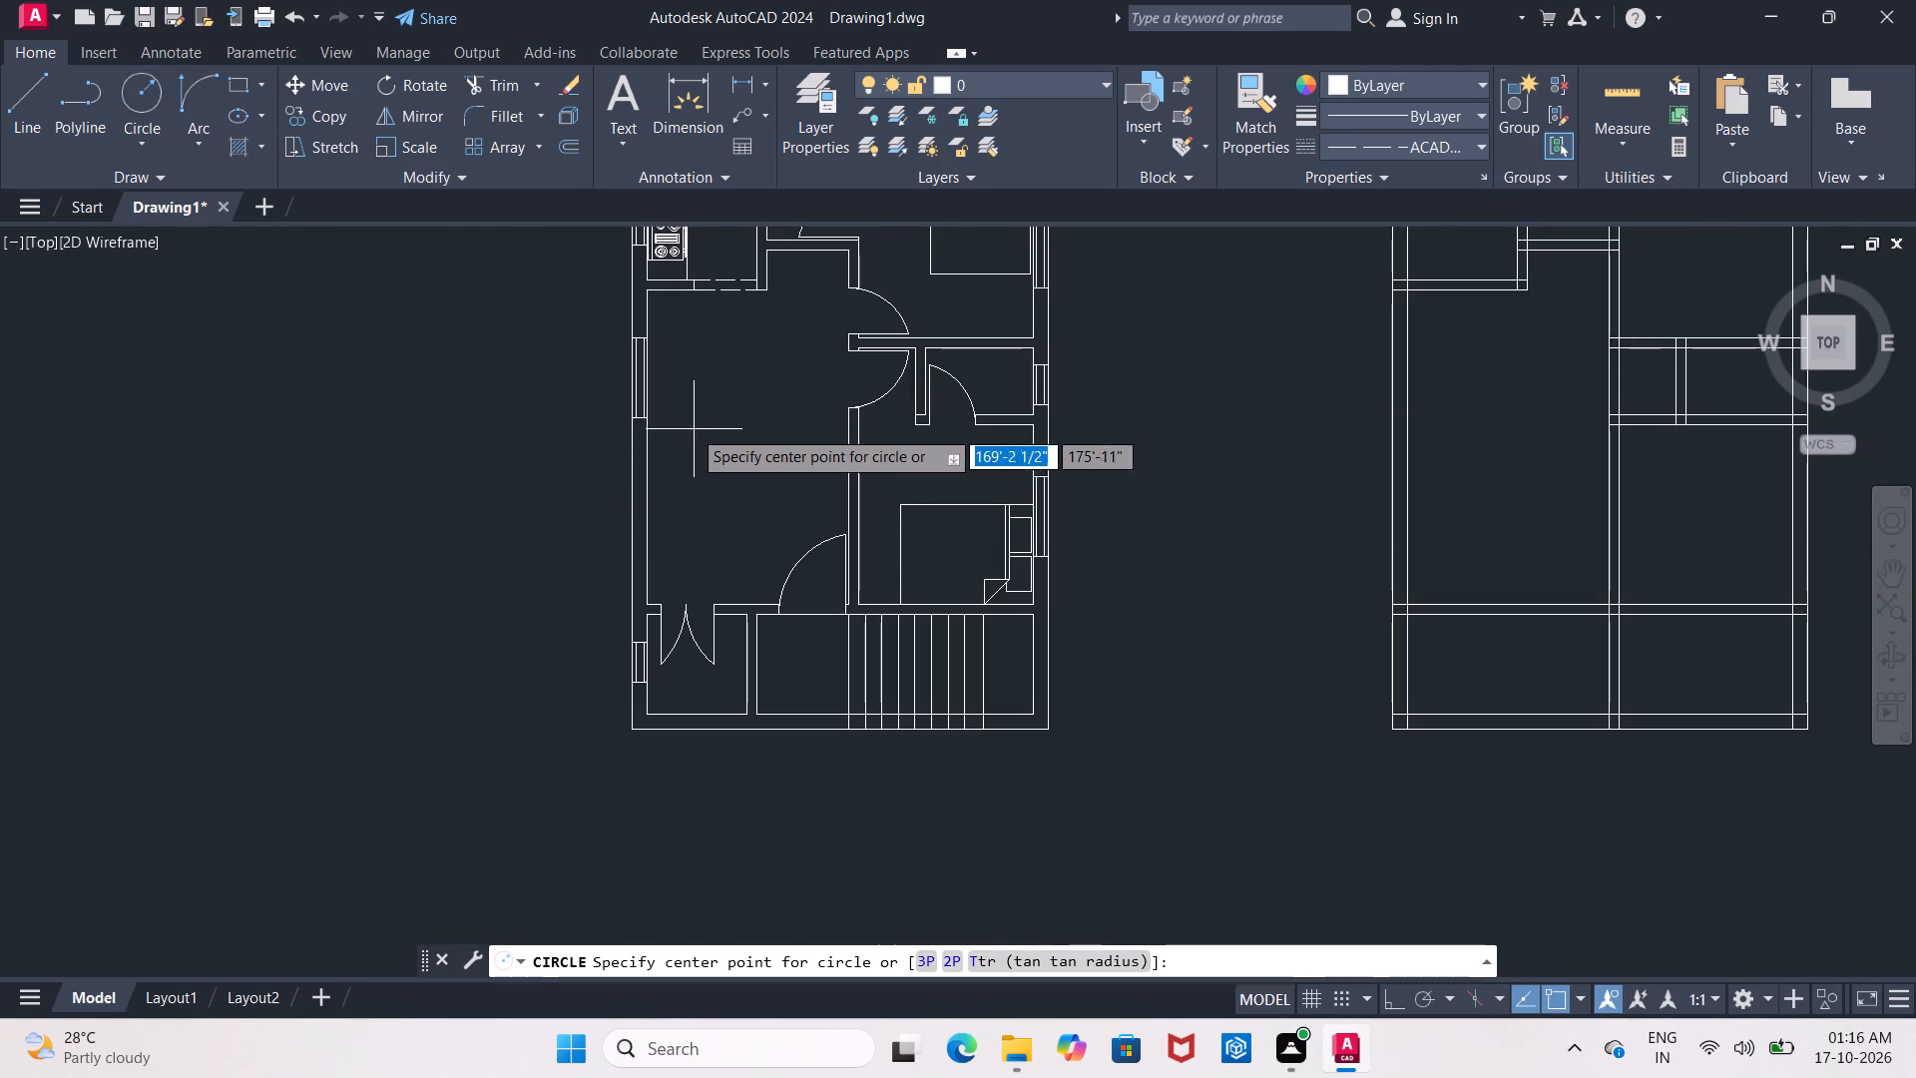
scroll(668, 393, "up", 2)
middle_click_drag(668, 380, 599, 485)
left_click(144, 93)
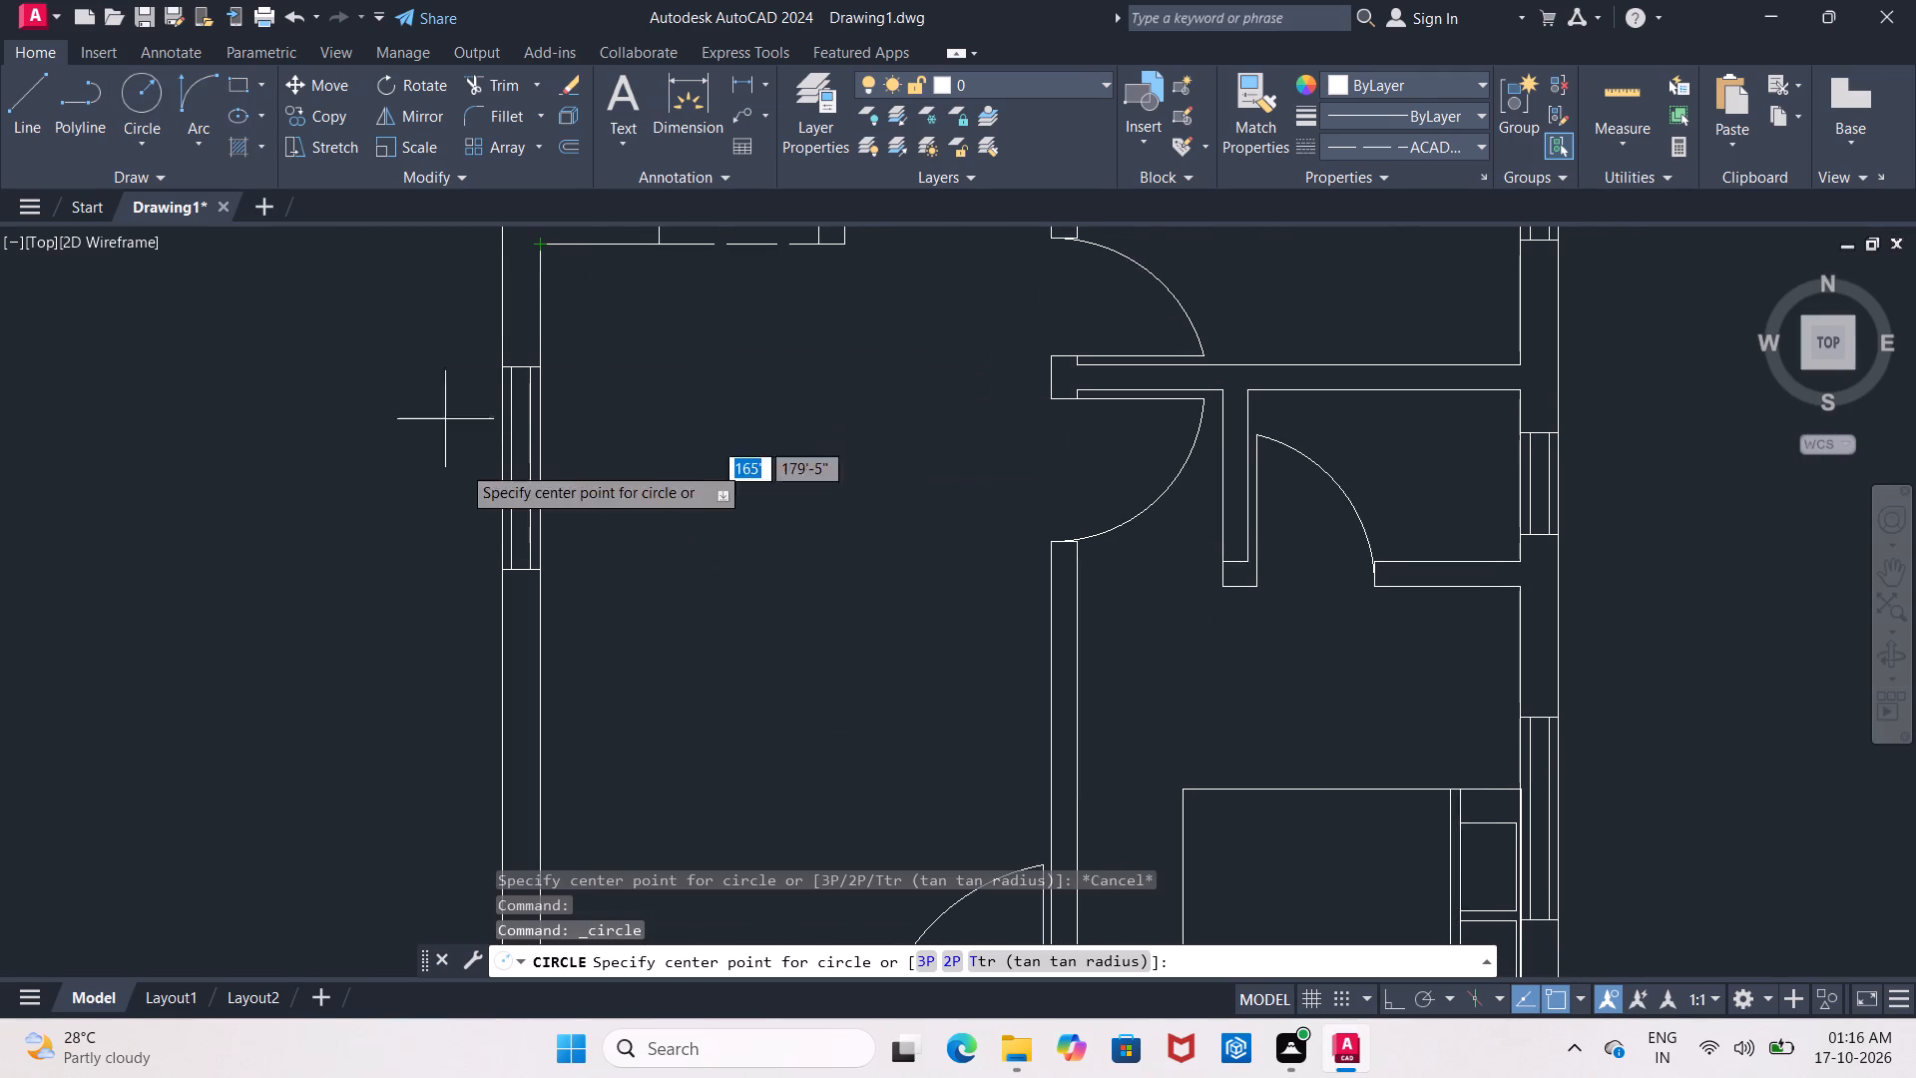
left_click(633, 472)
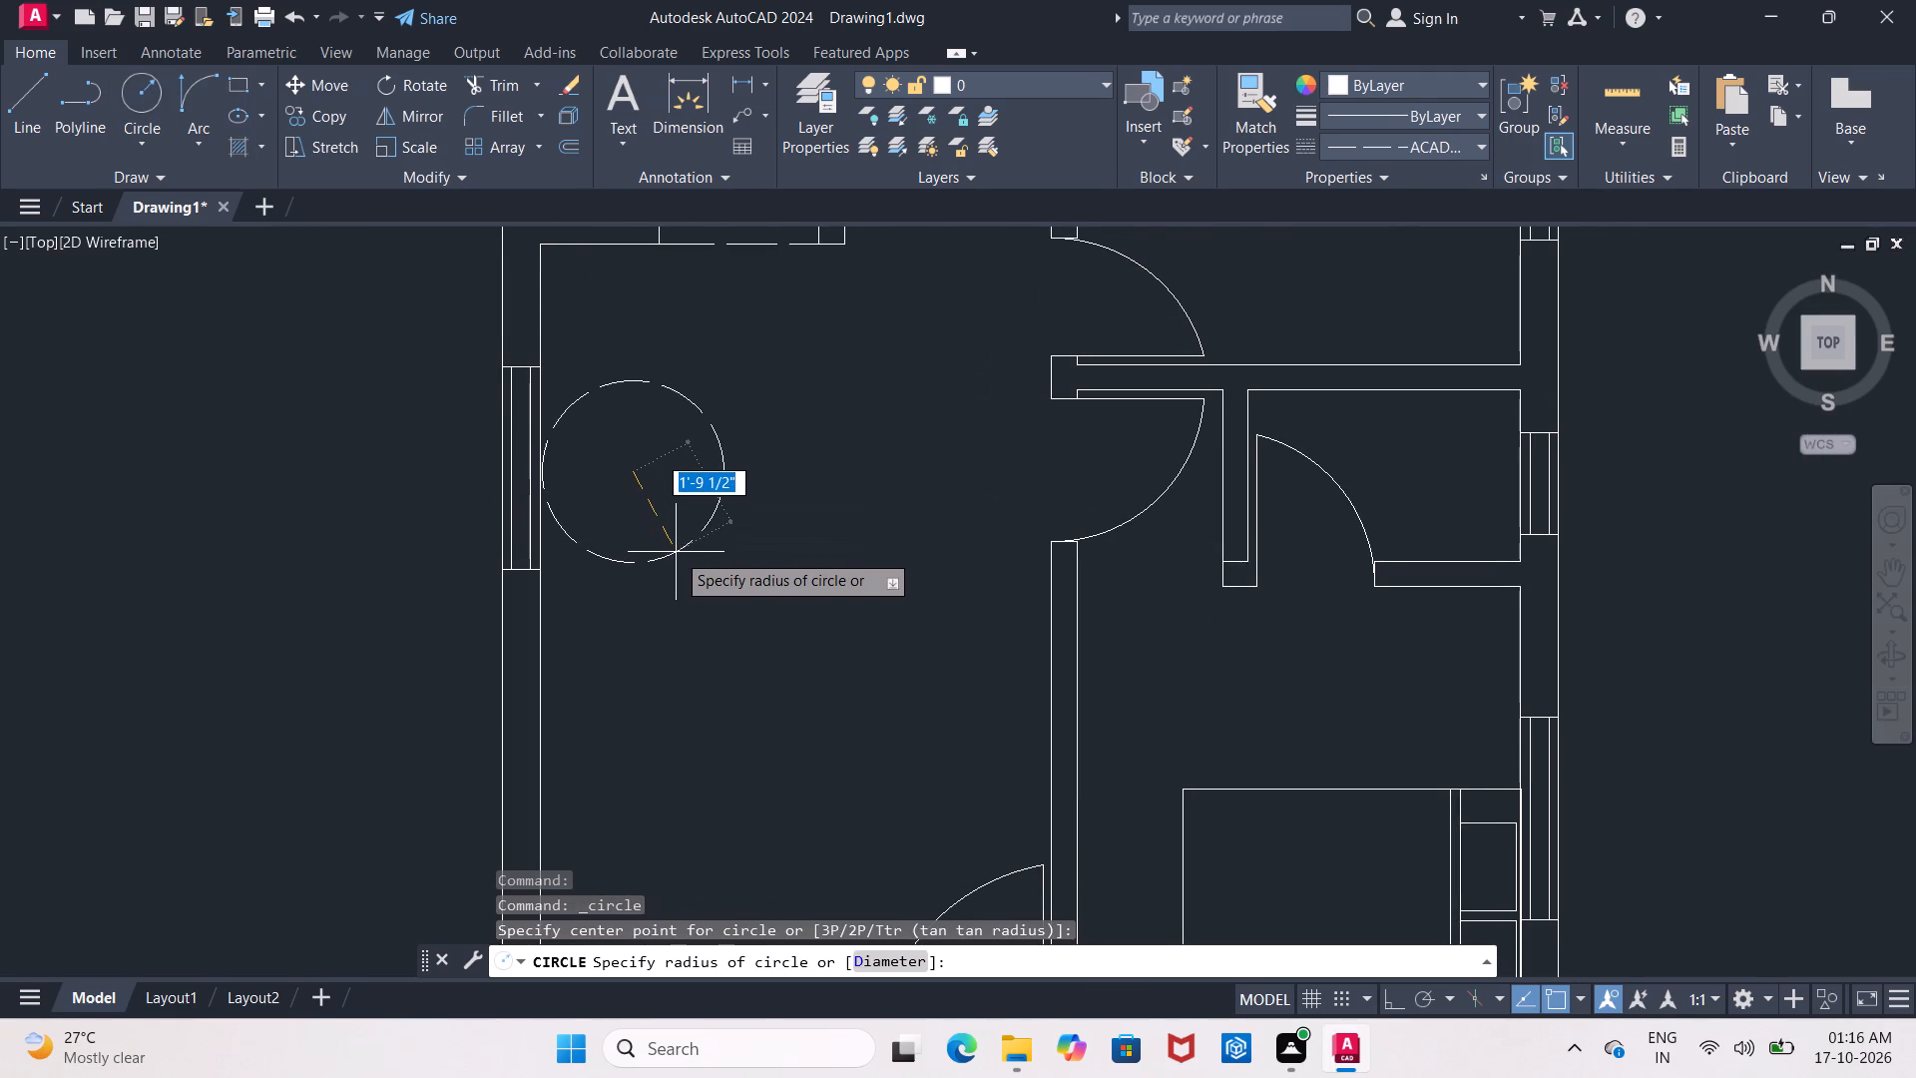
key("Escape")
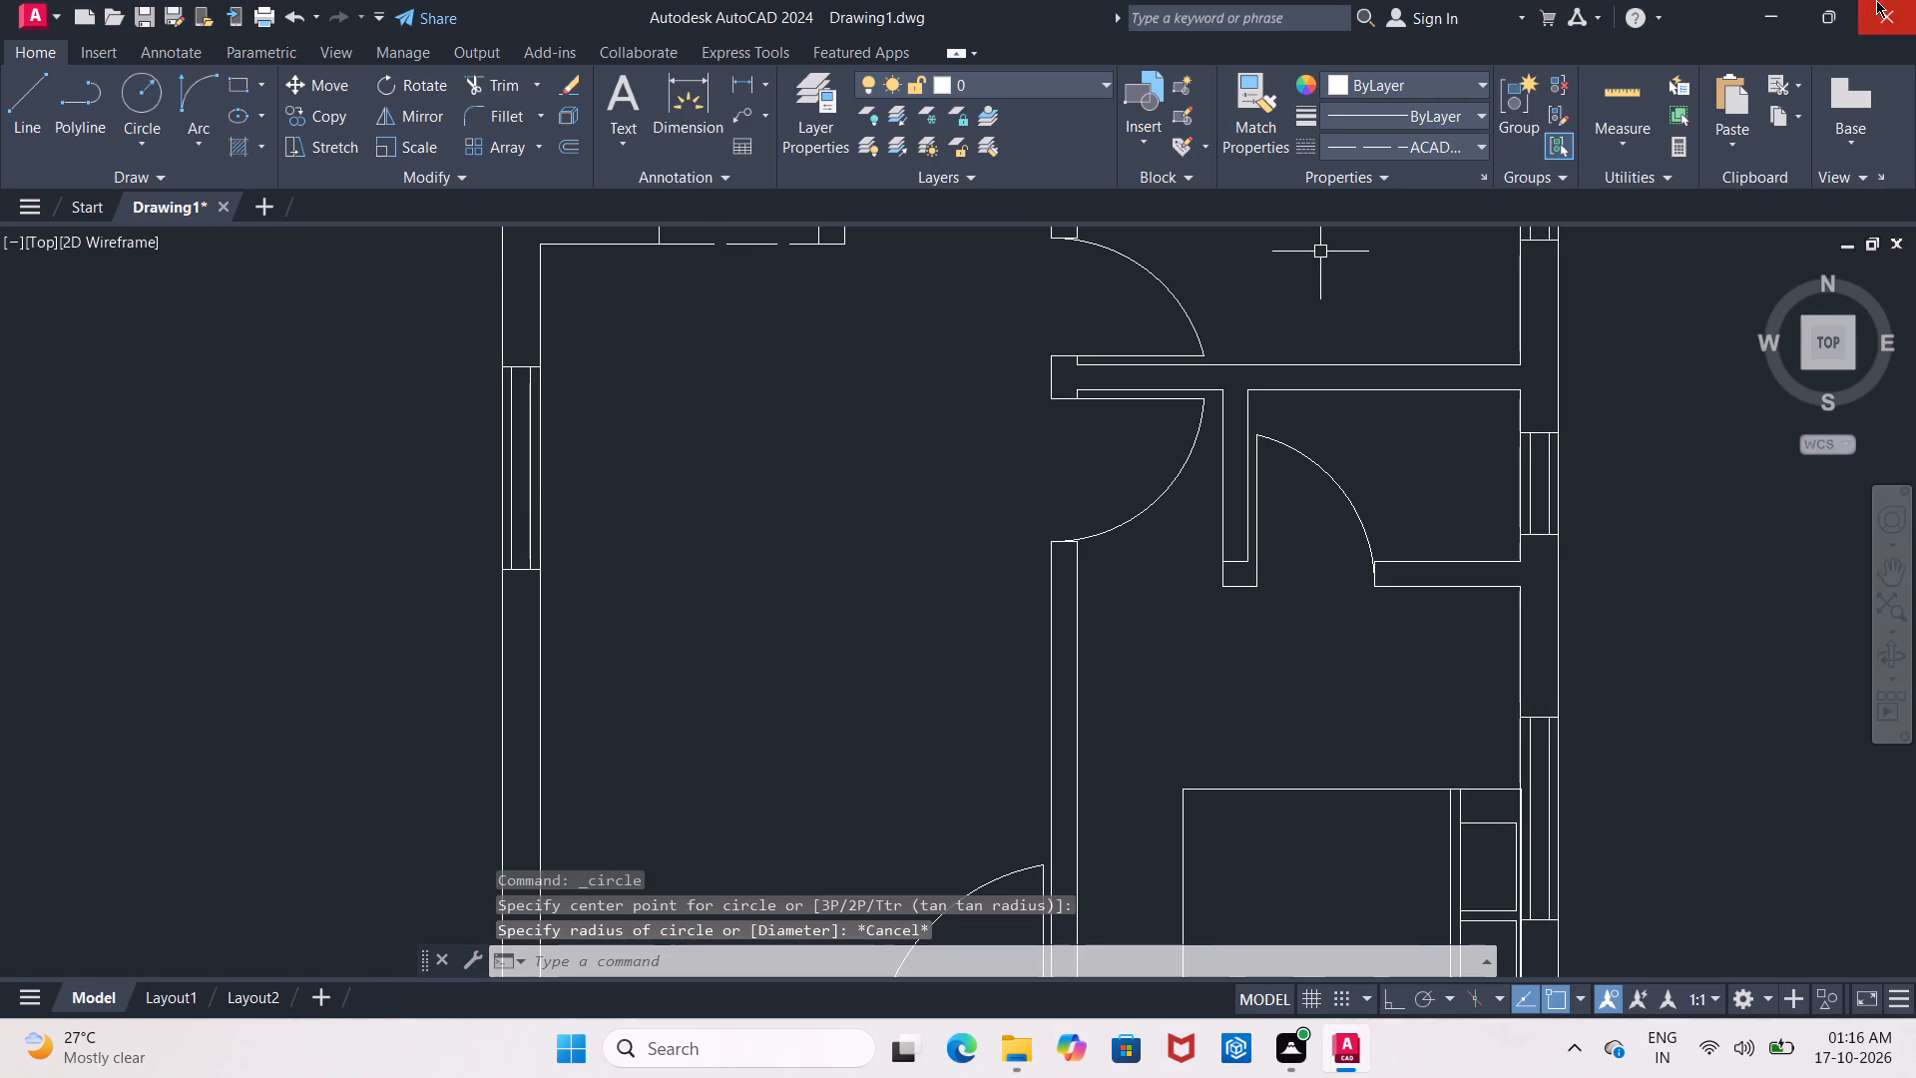
Set the current linetype to ByLayer and draw a circle of about 2'-1" radius beside the large room's left-wall window.
left_click(1467, 154)
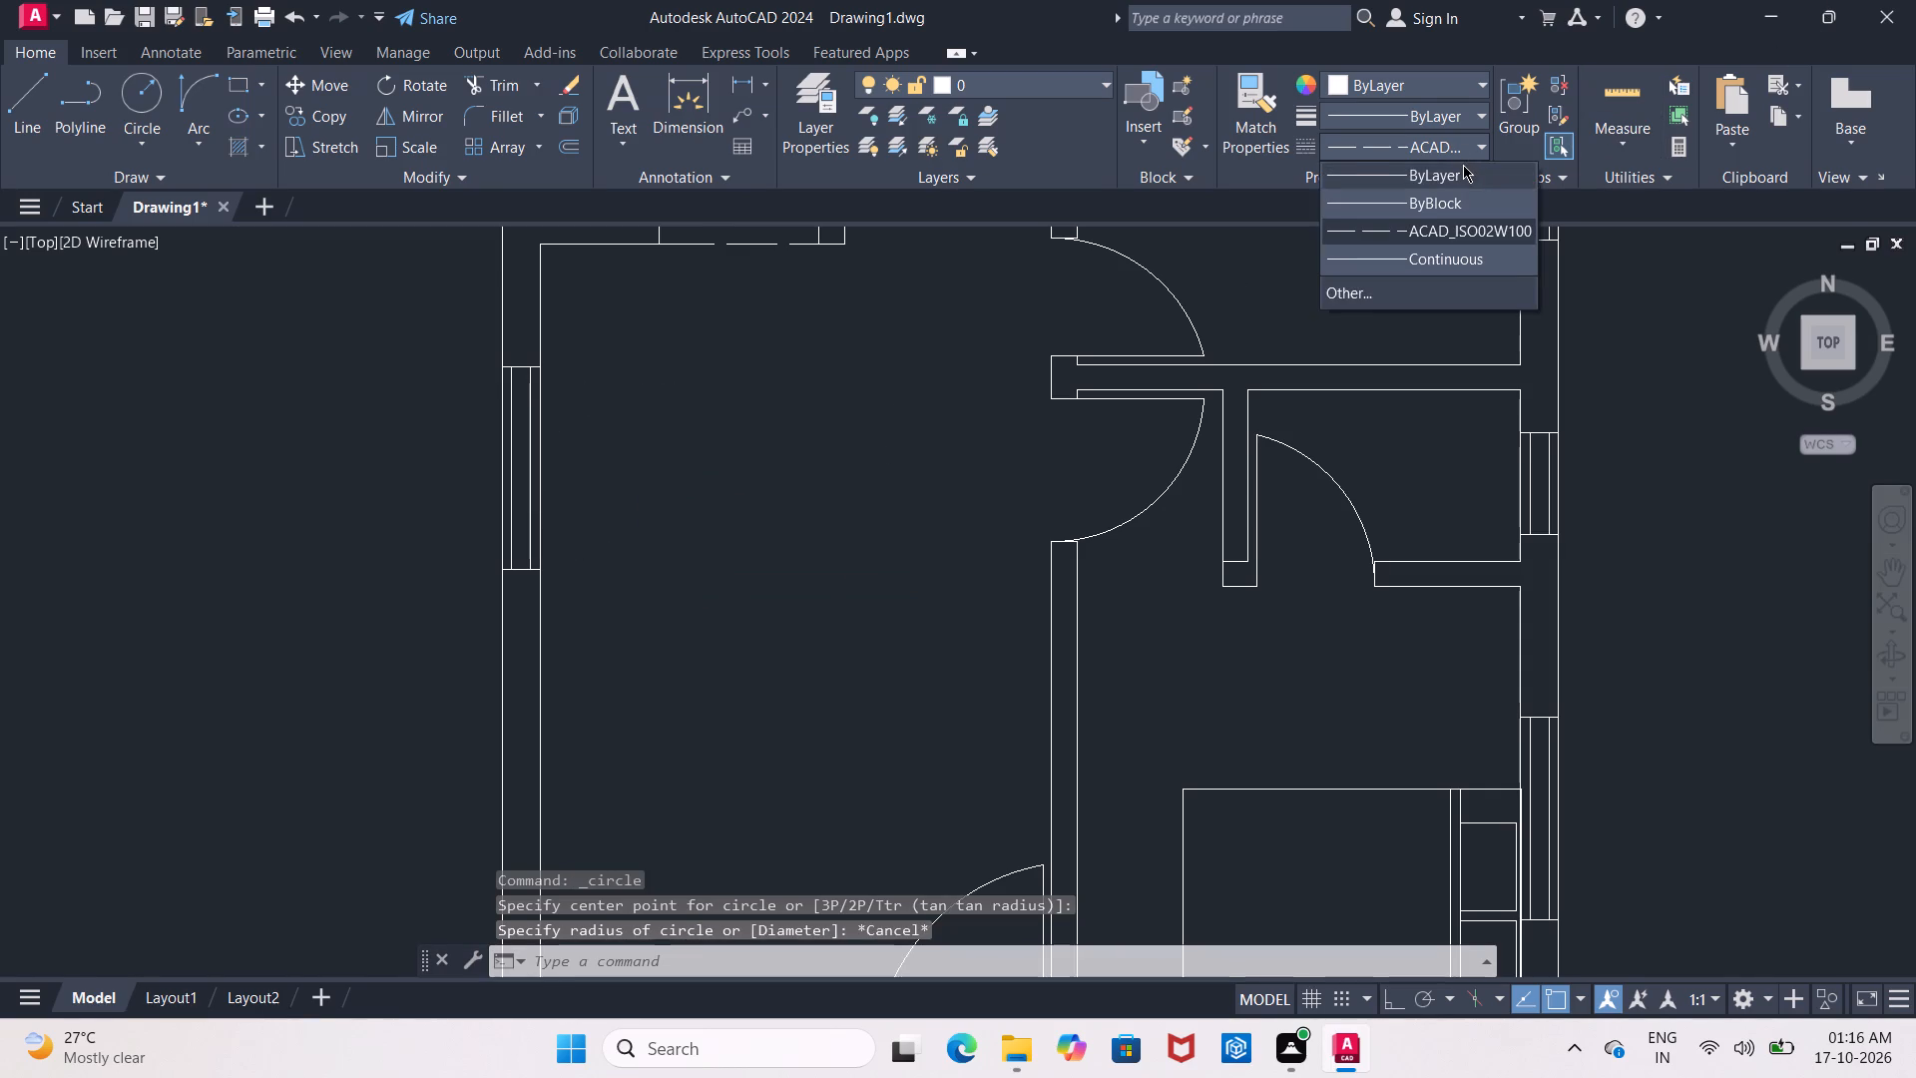
left_click(1463, 165)
left_click(144, 78)
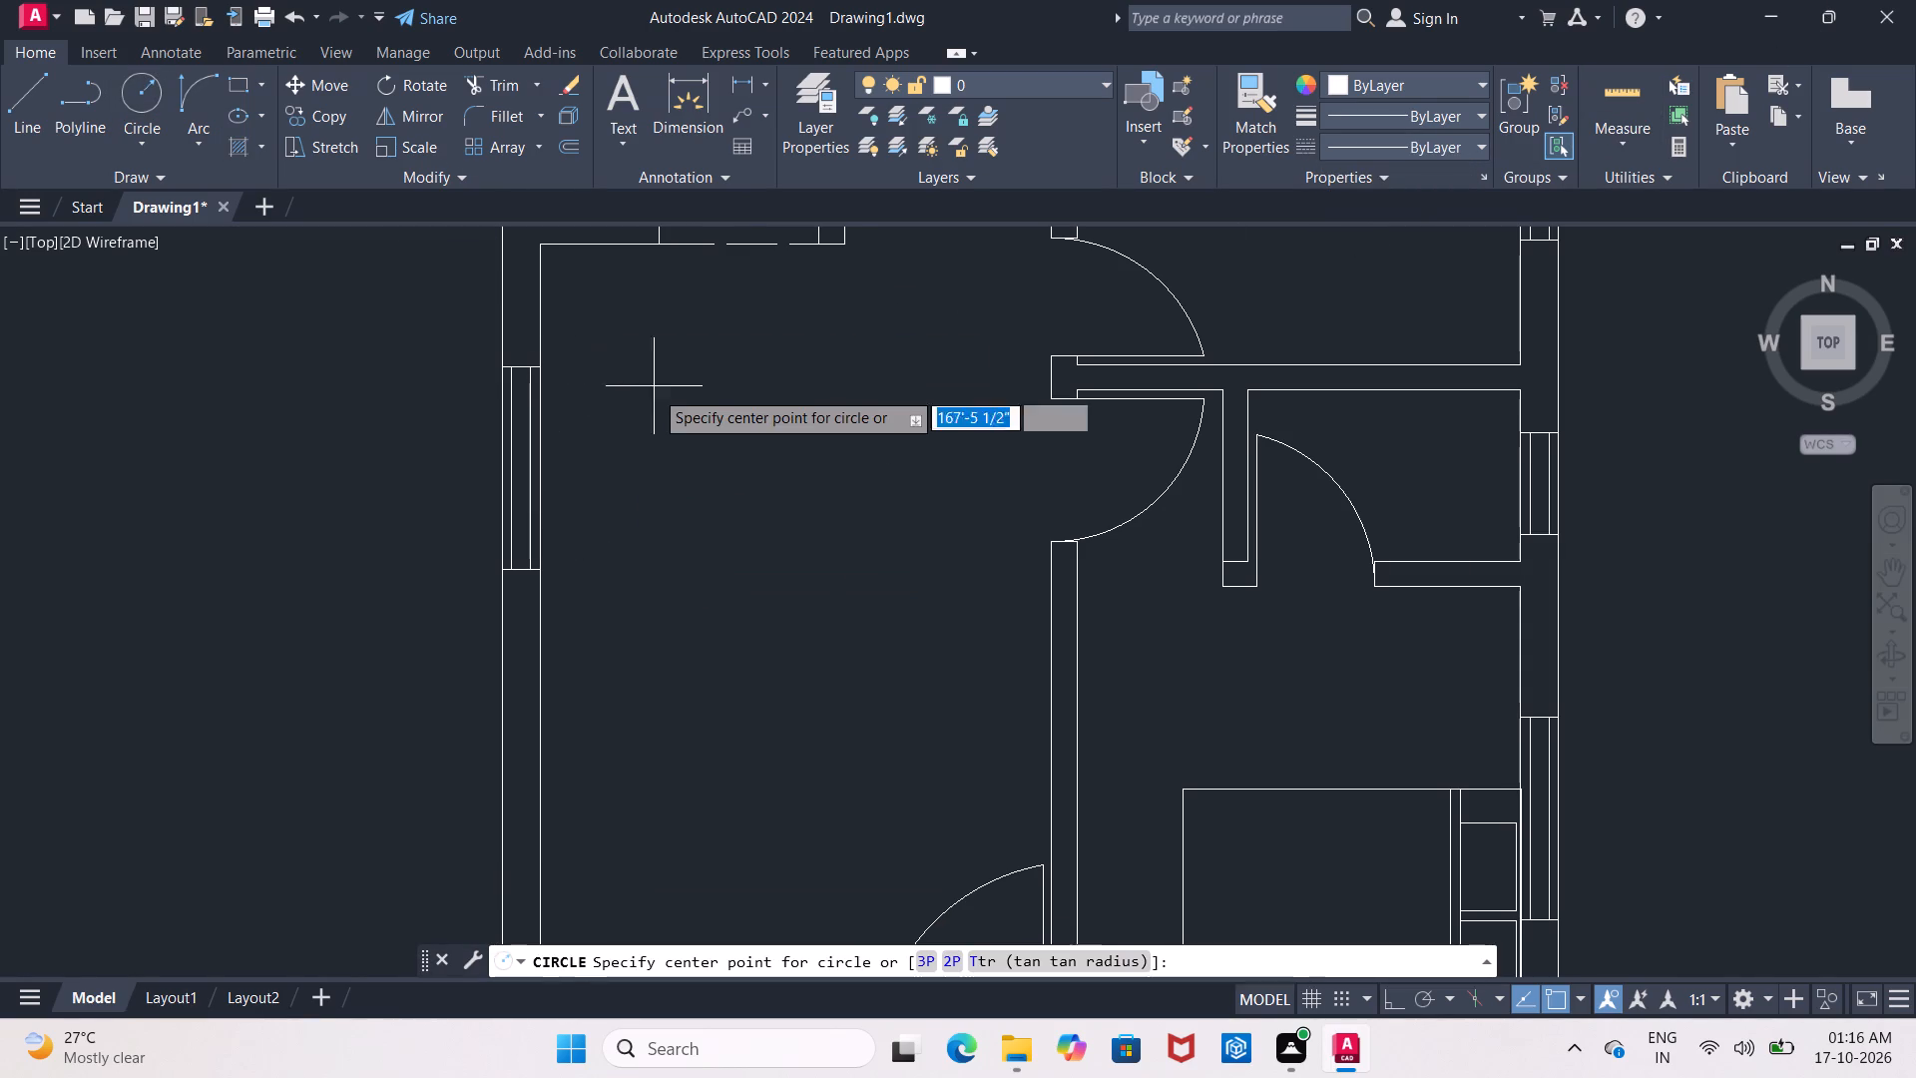
left_click(599, 469)
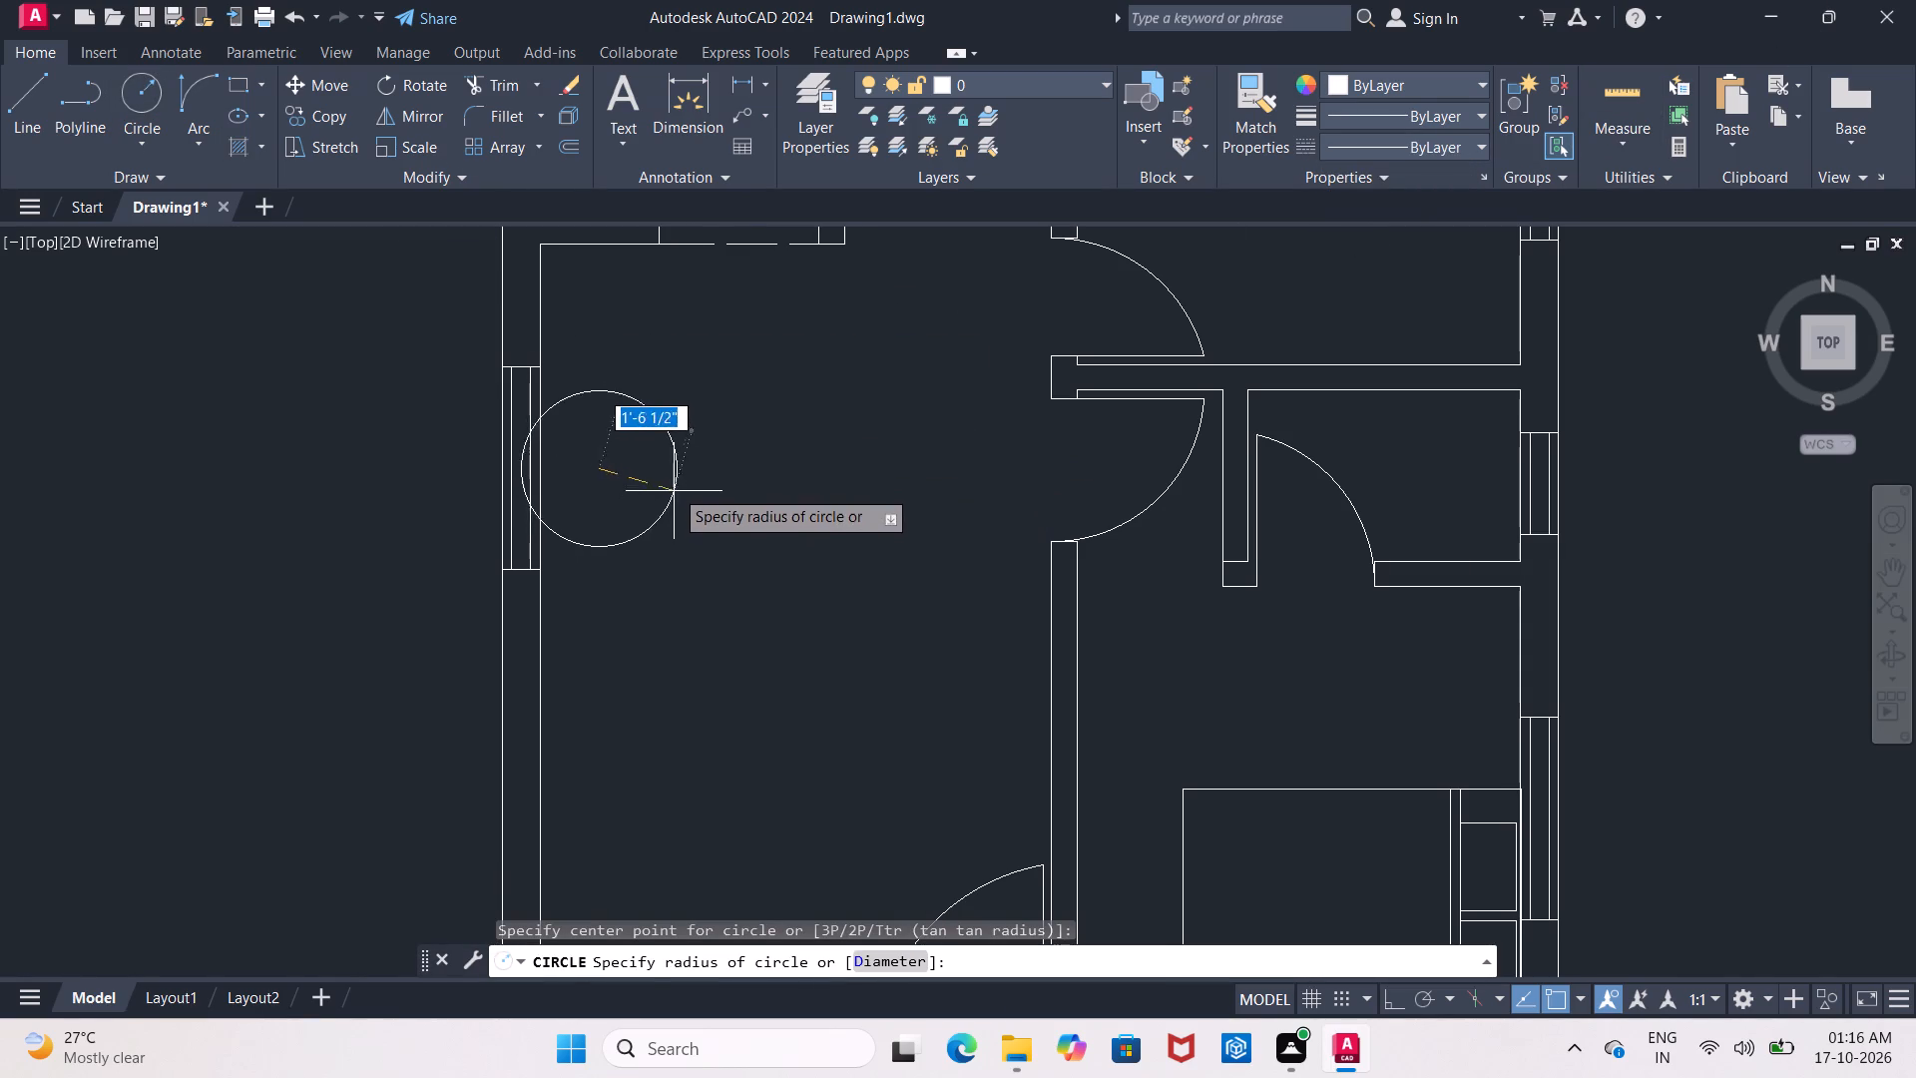
left_click(701, 438)
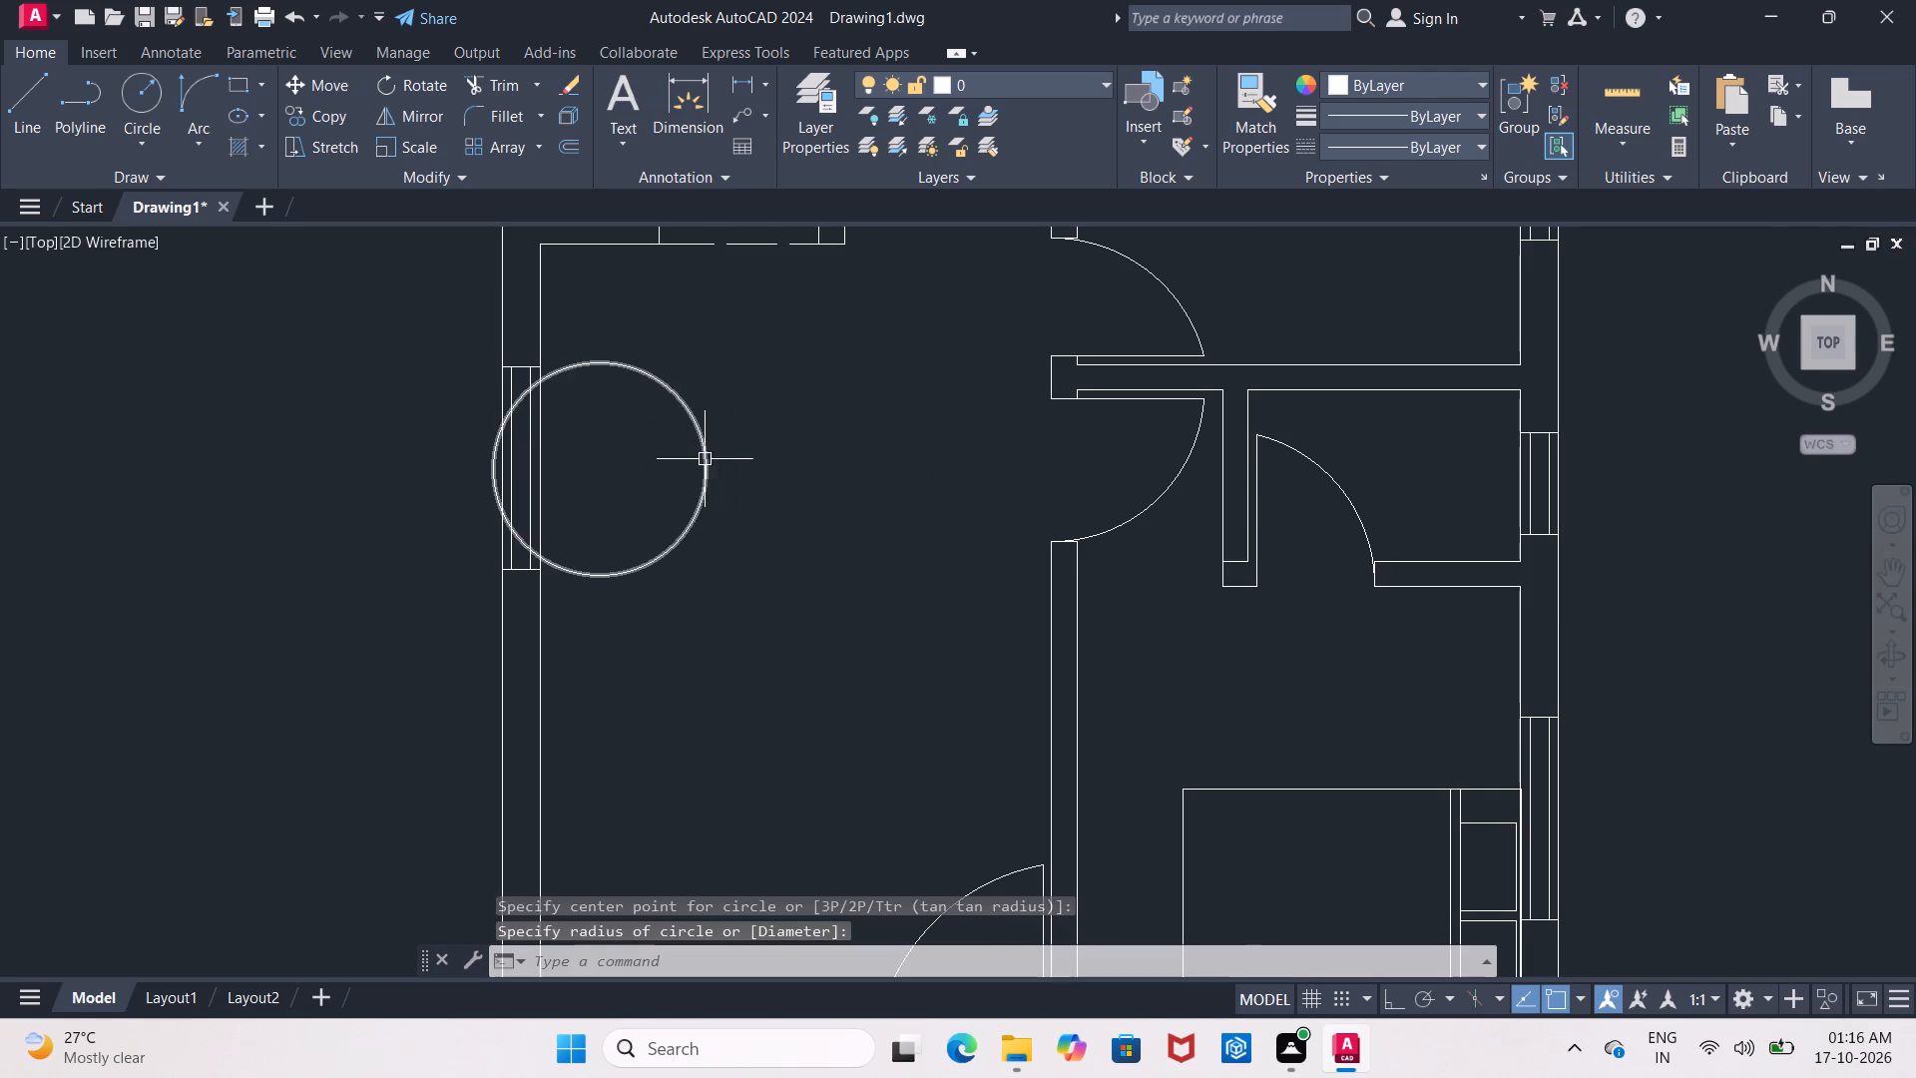
Move the circle about 1'-1" right and slightly down, so it sits inside the room just clear of the window wall.
scroll(717, 446, "down", 3)
scroll(712, 455, "up", 2)
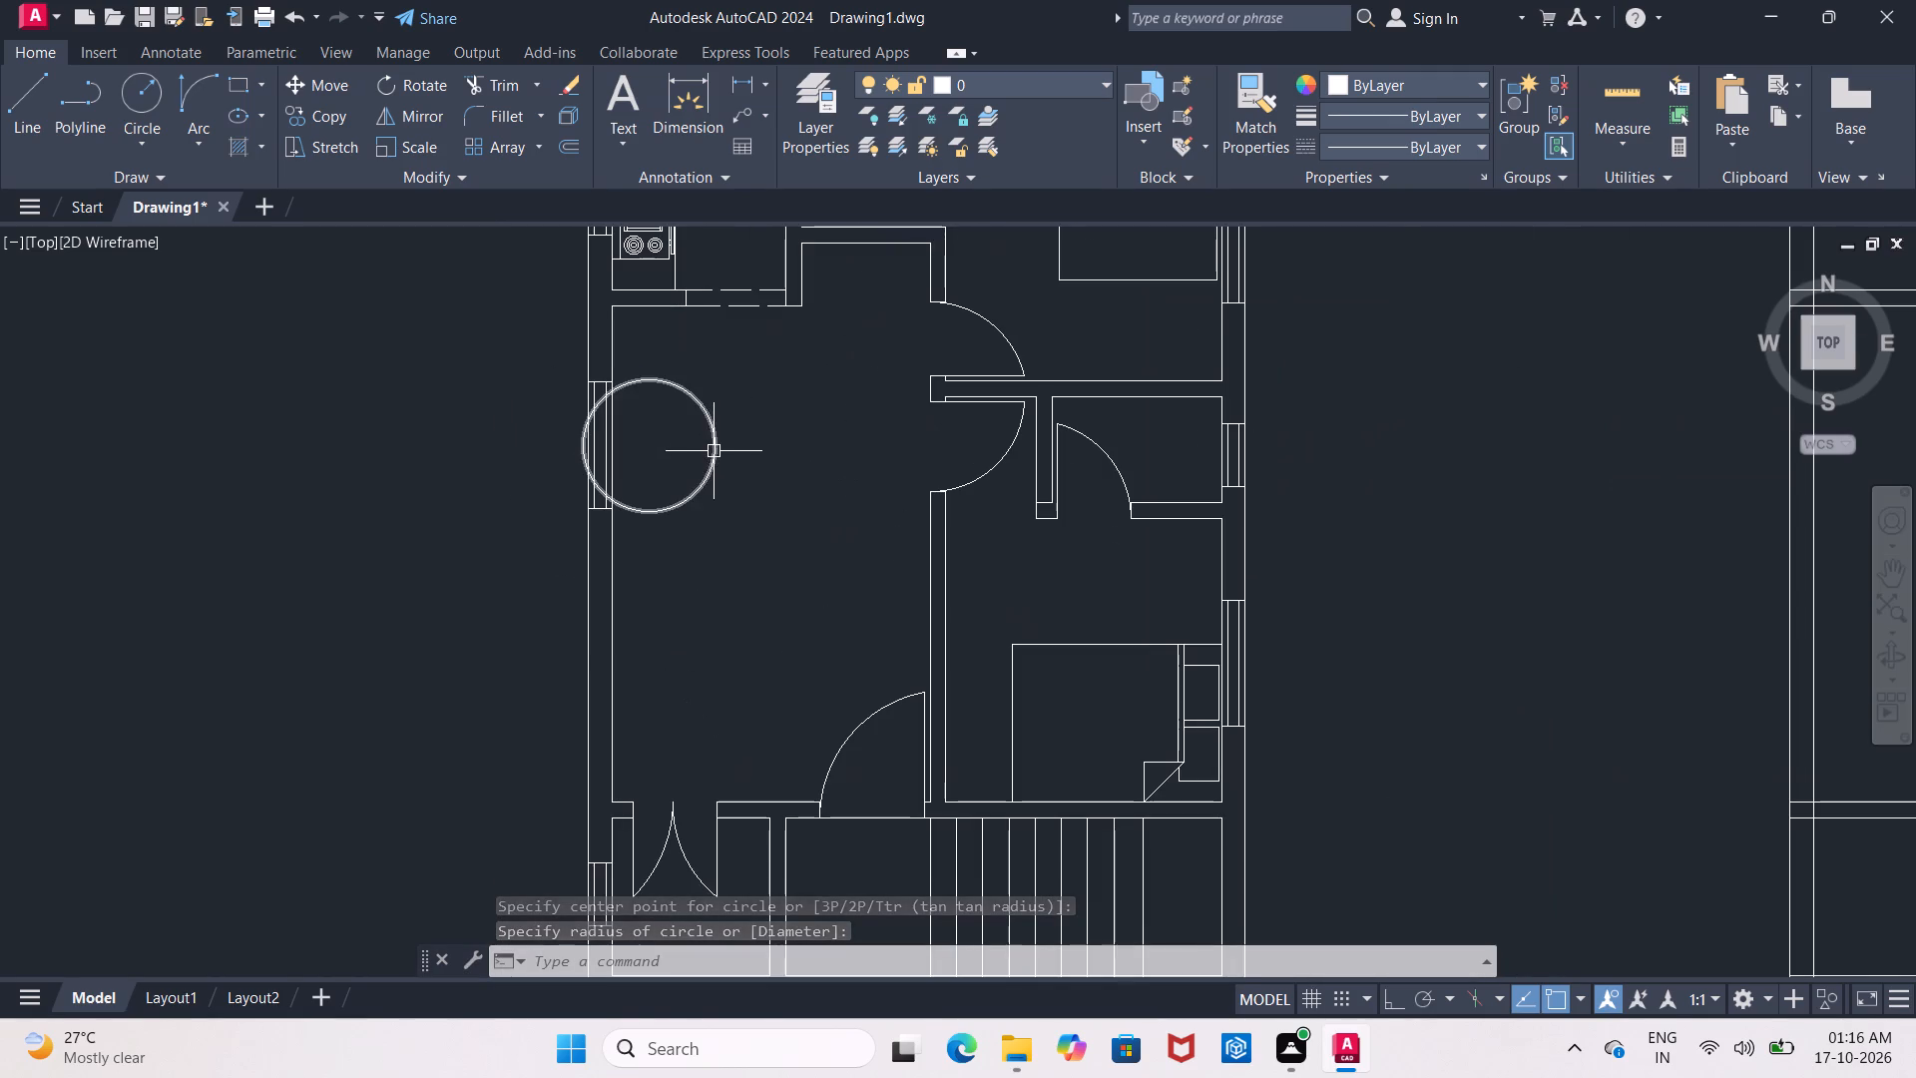
left_click(714, 450)
left_click(343, 94)
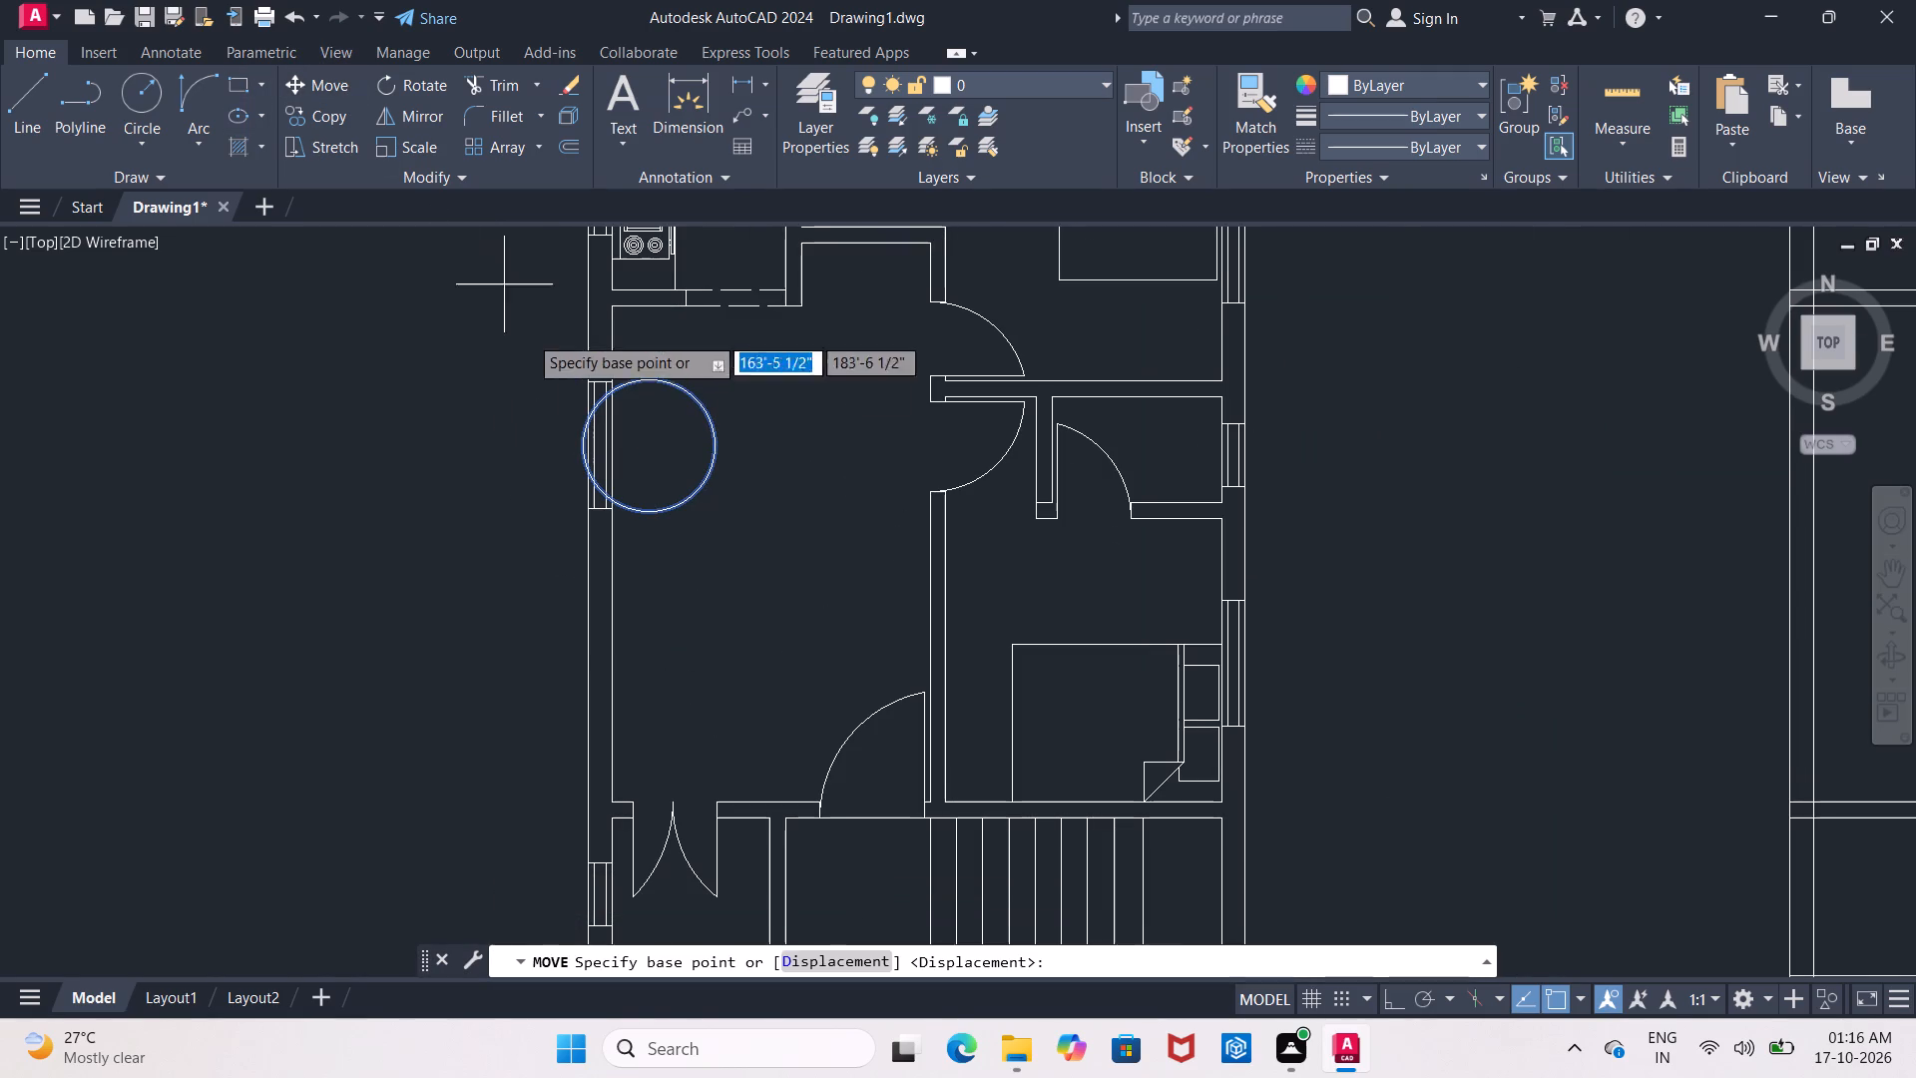
left_click(668, 437)
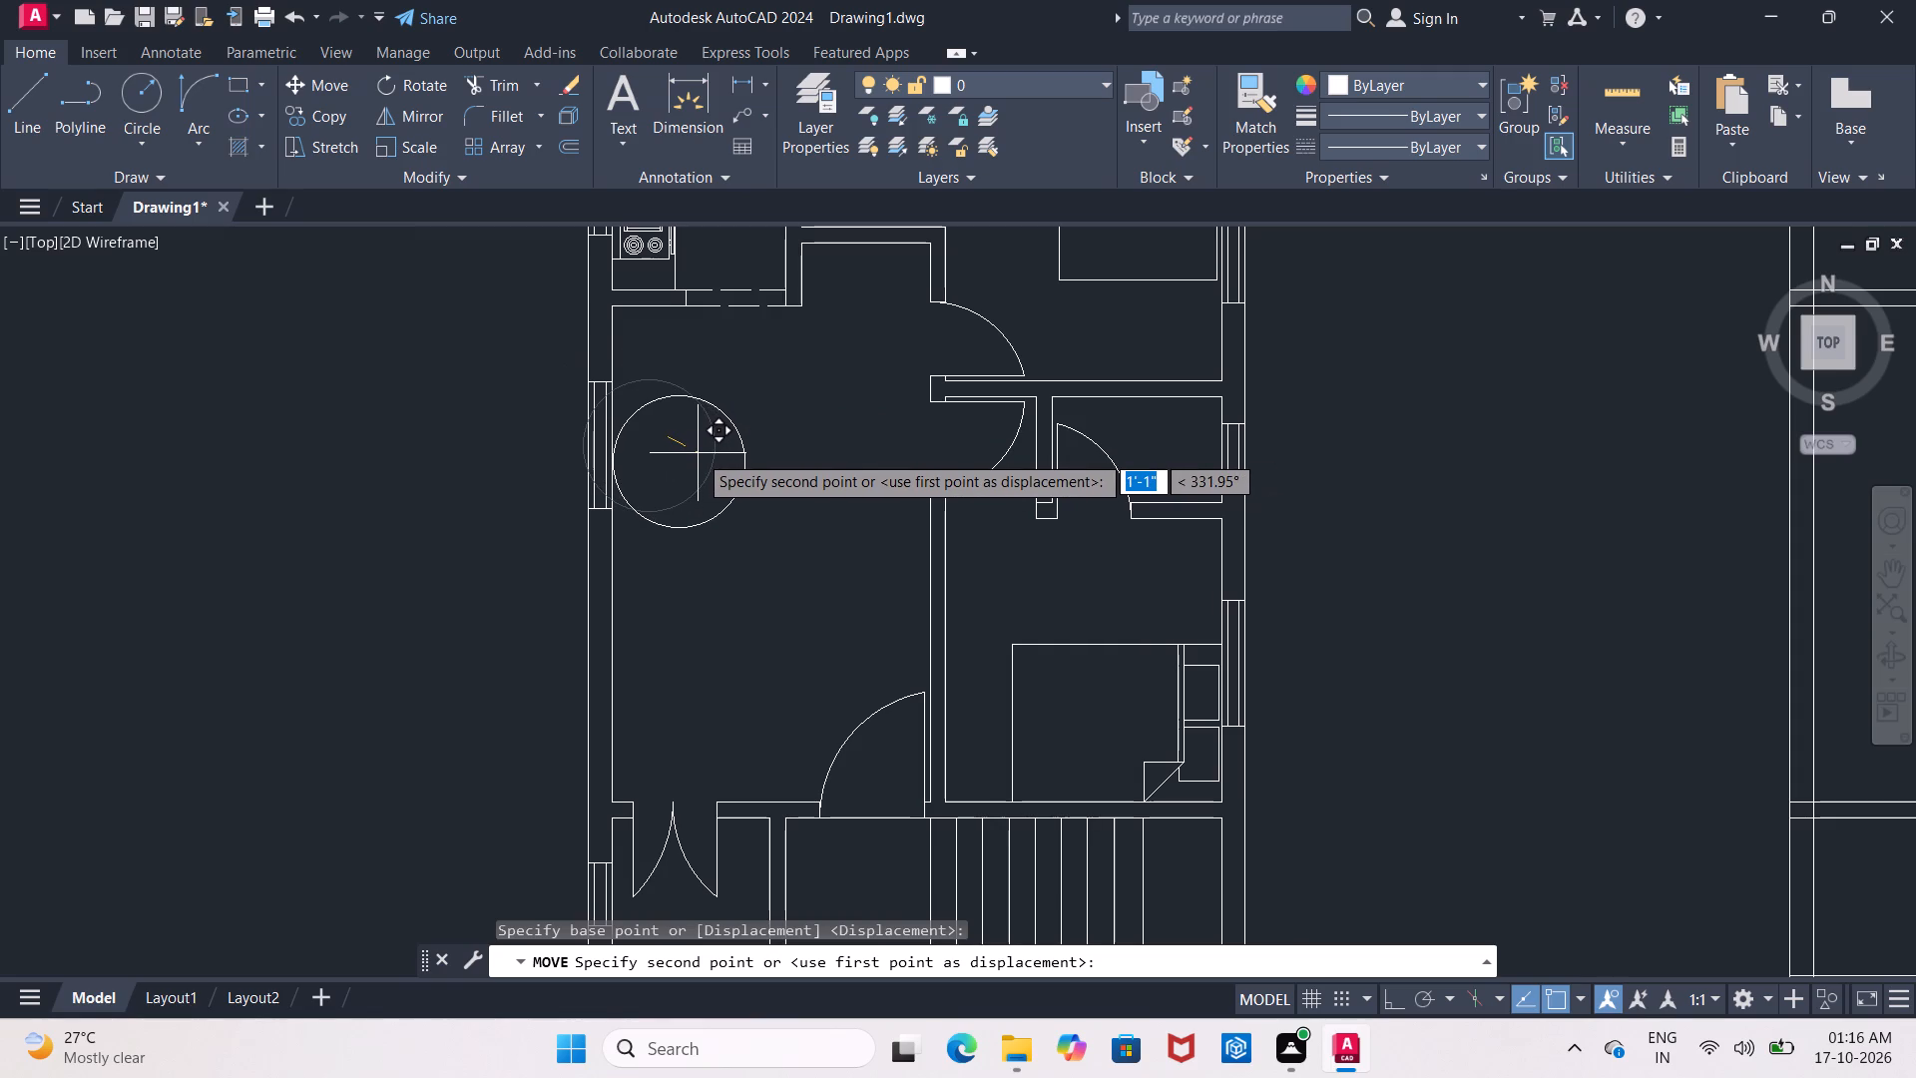
left_click(700, 453)
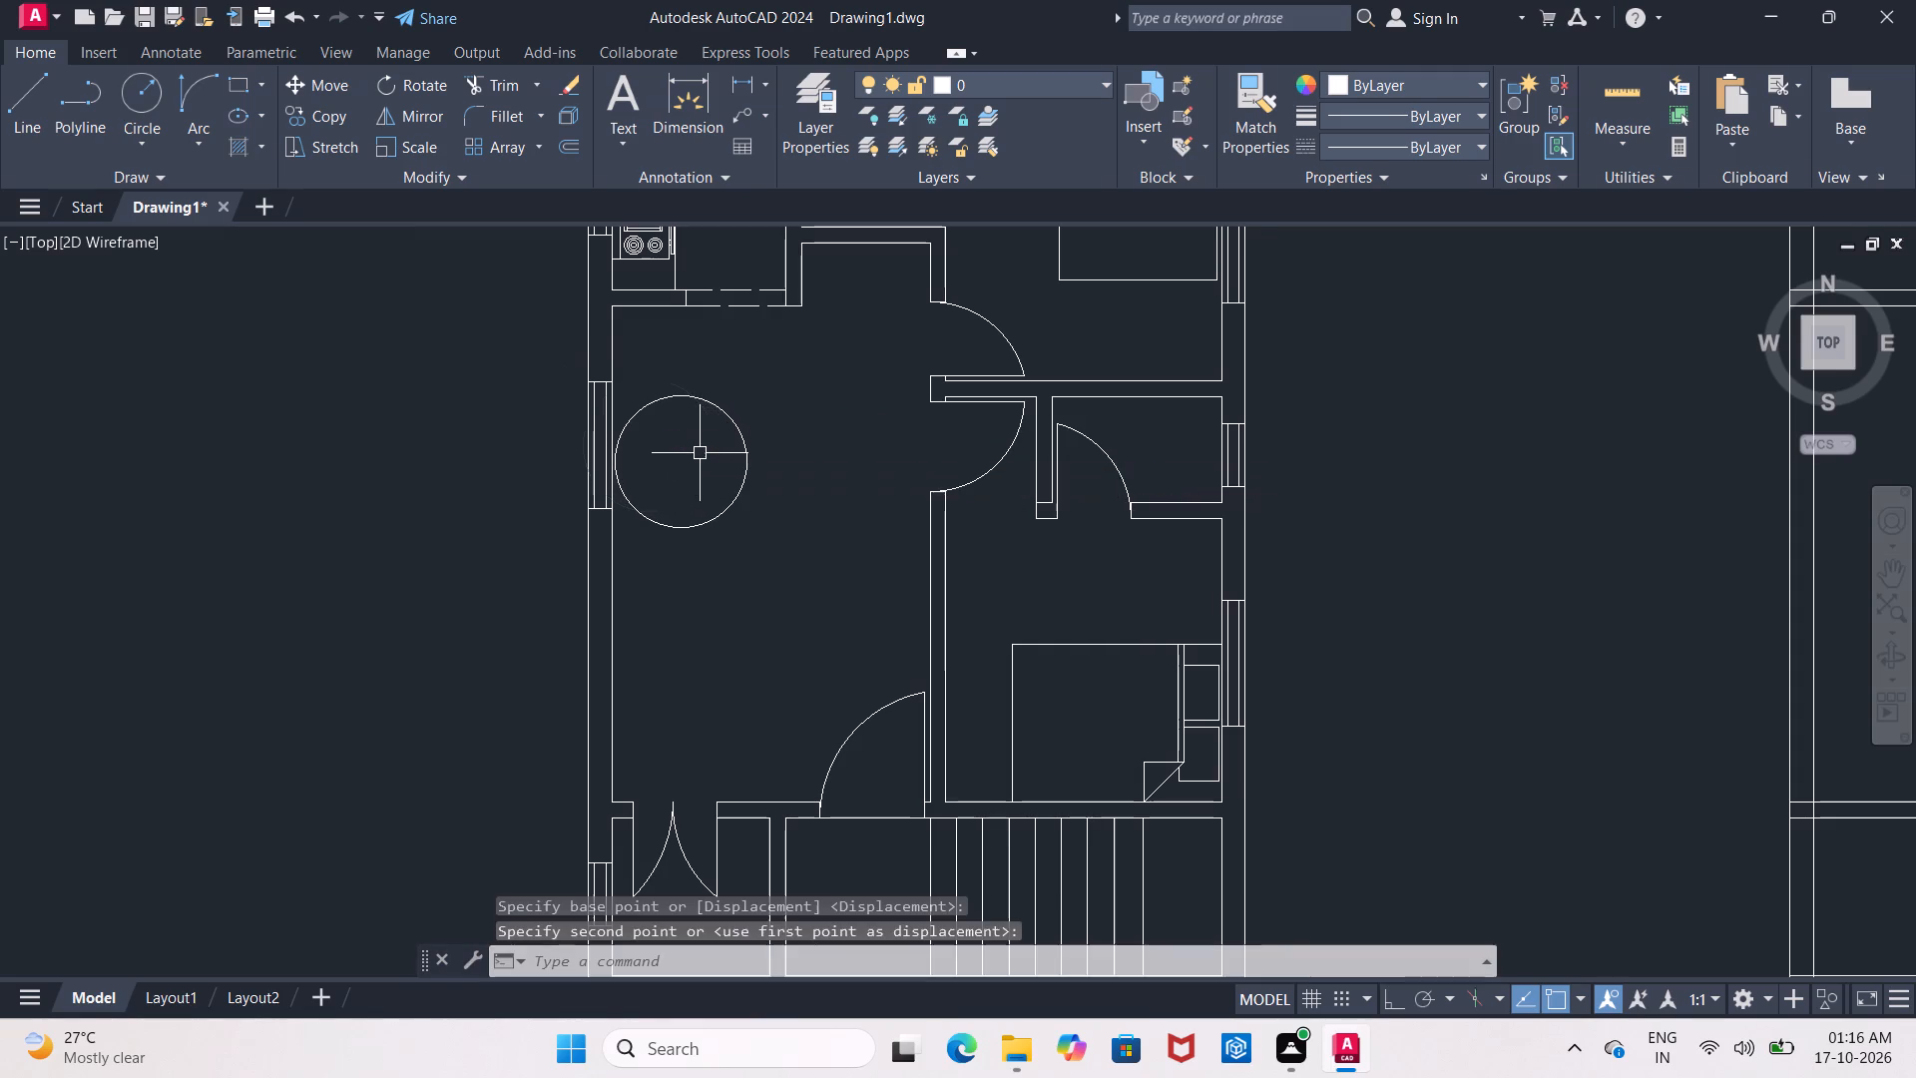
Draw a three-sided chair outline above the circle with ortho on, ending its right side, about 1'-11 1/2" long, at the circle.
scroll(664, 399, "up", 2)
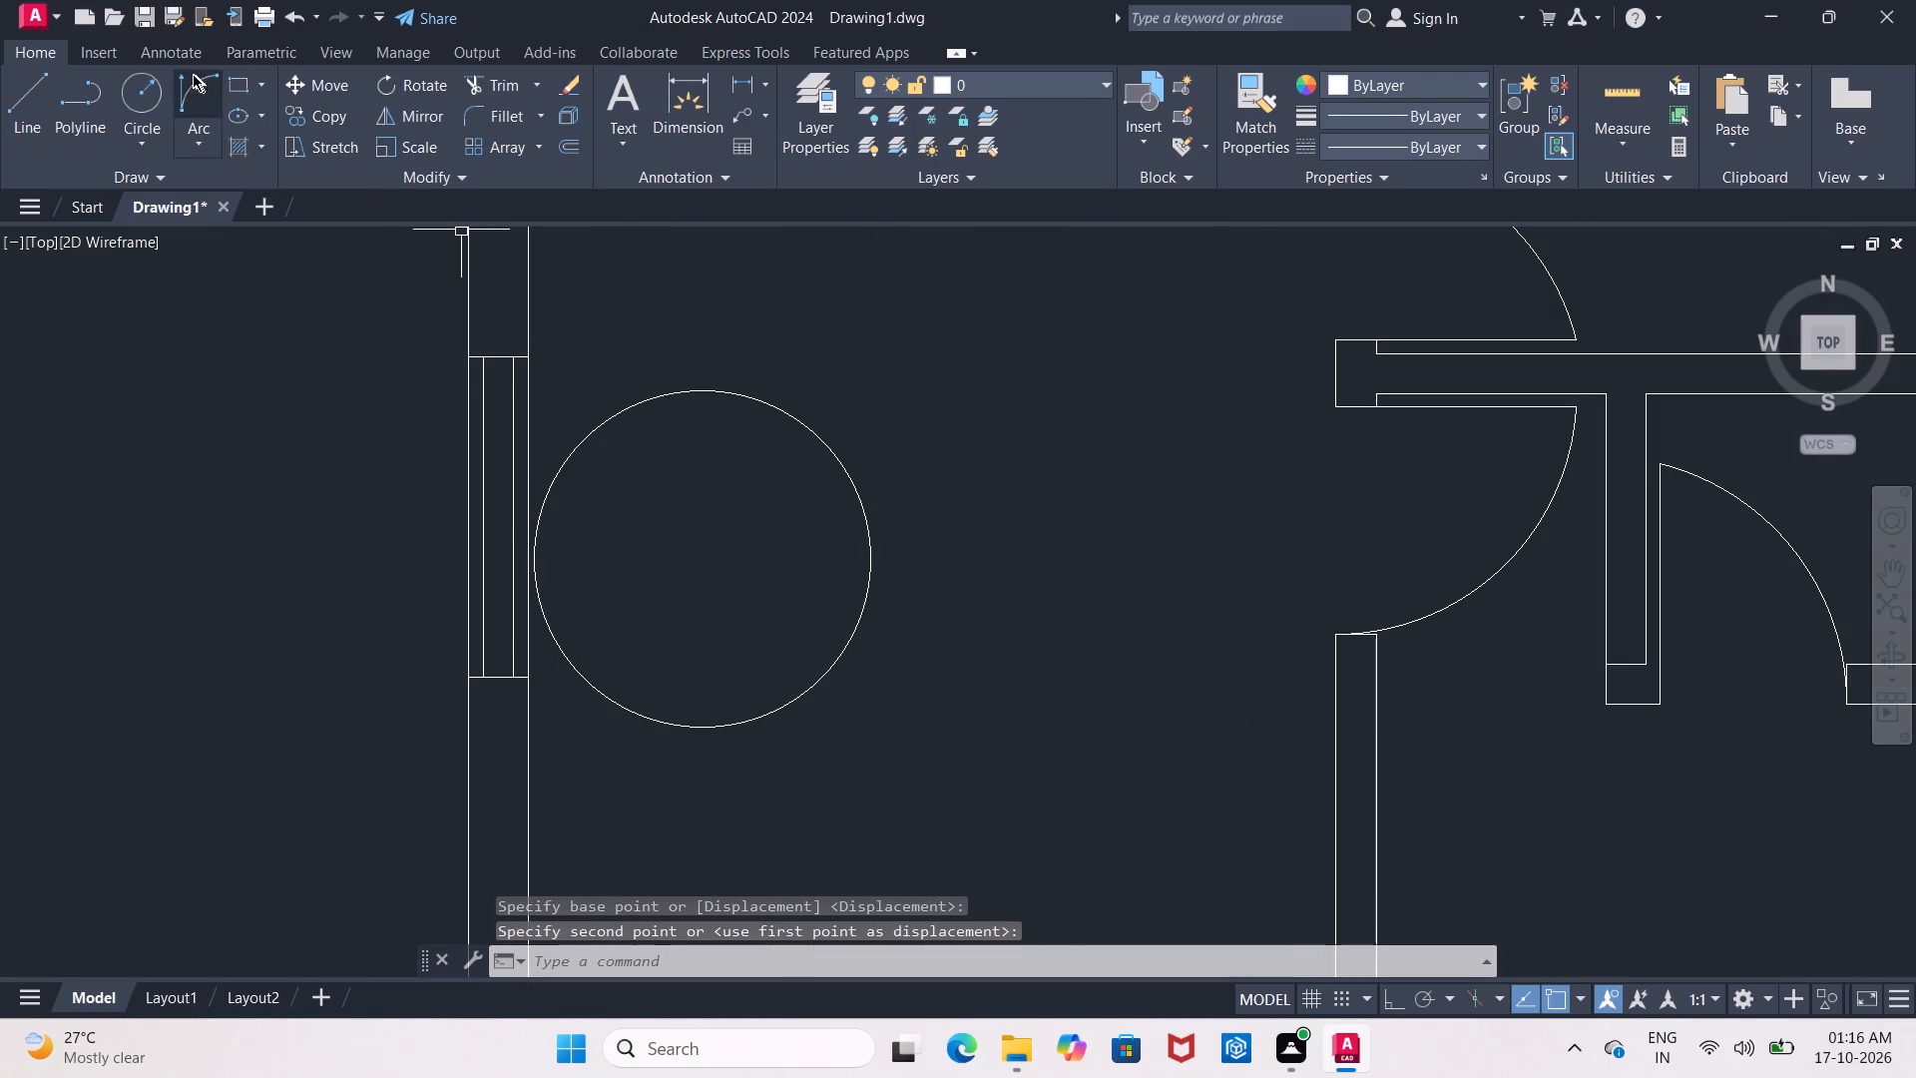
left_click(38, 86)
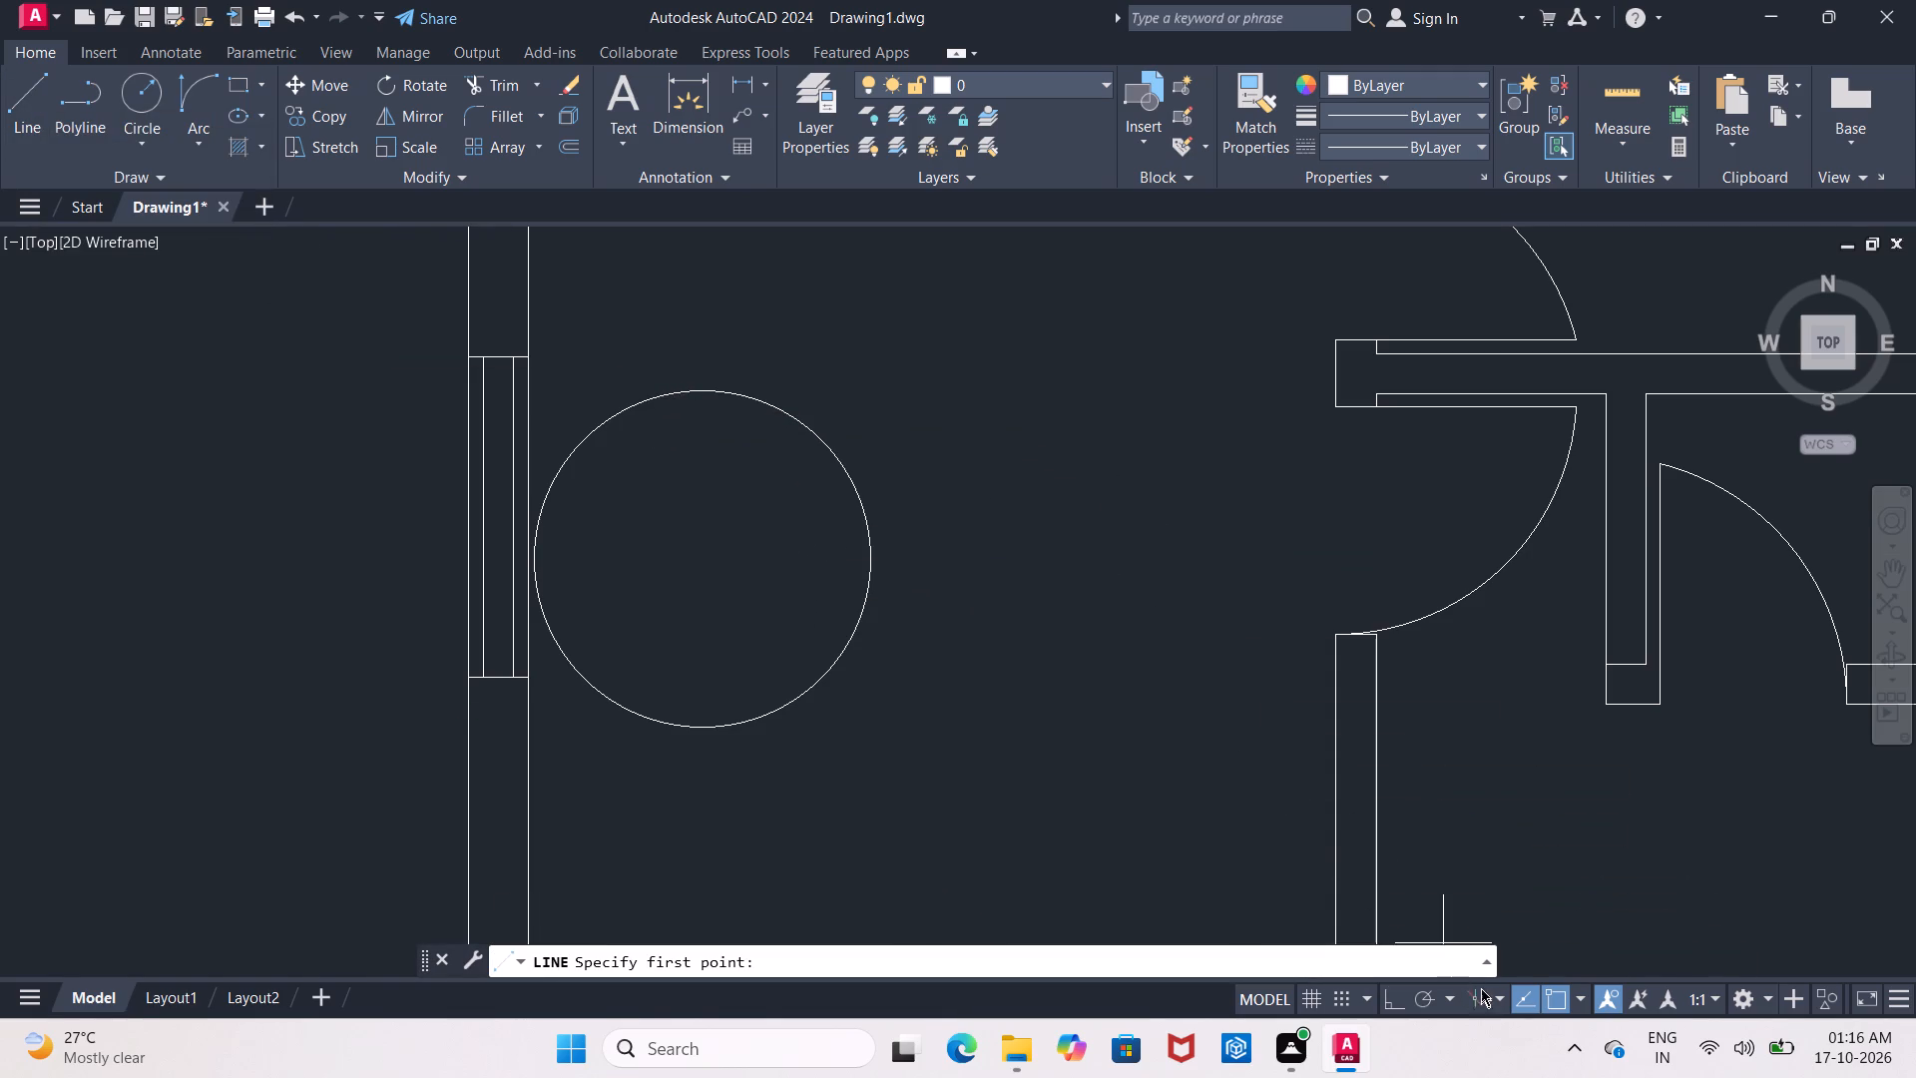
left_click(1381, 999)
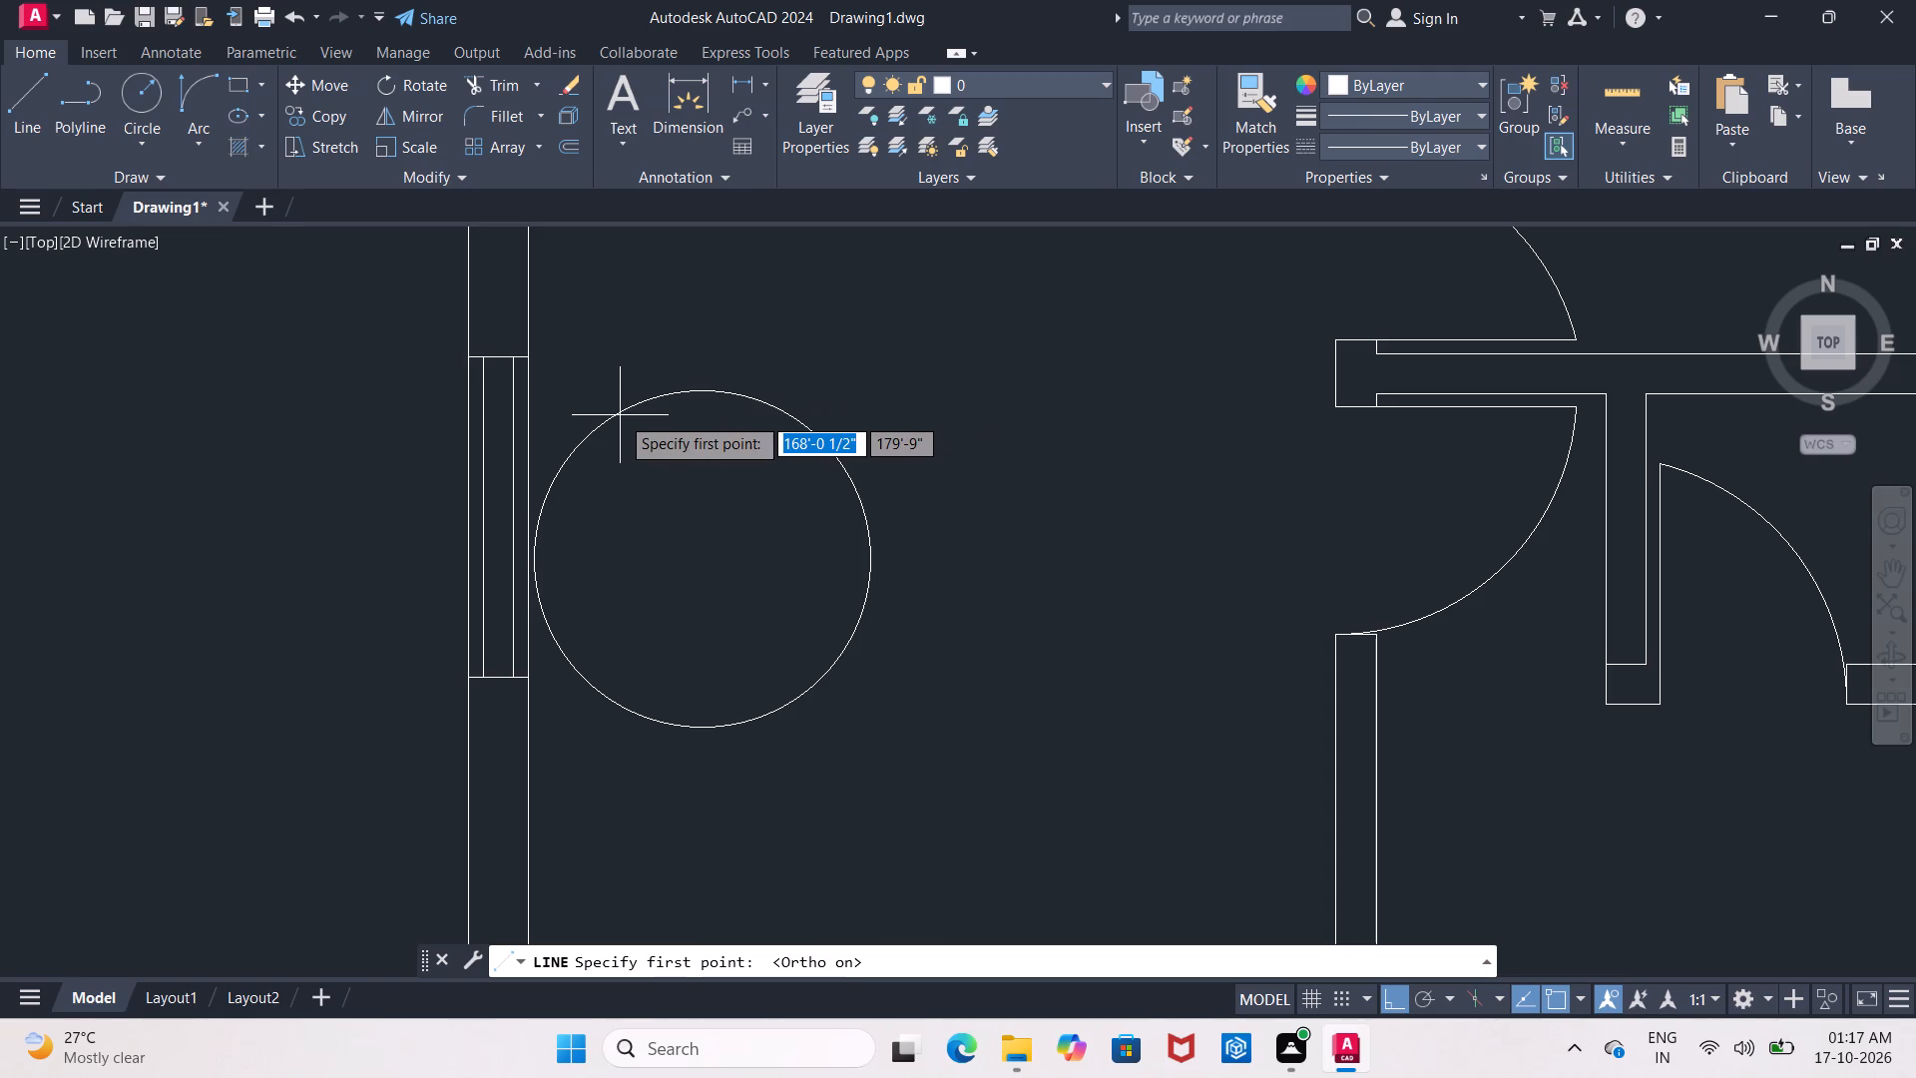
left_click(620, 415)
middle_click_drag(645, 291, 686, 359)
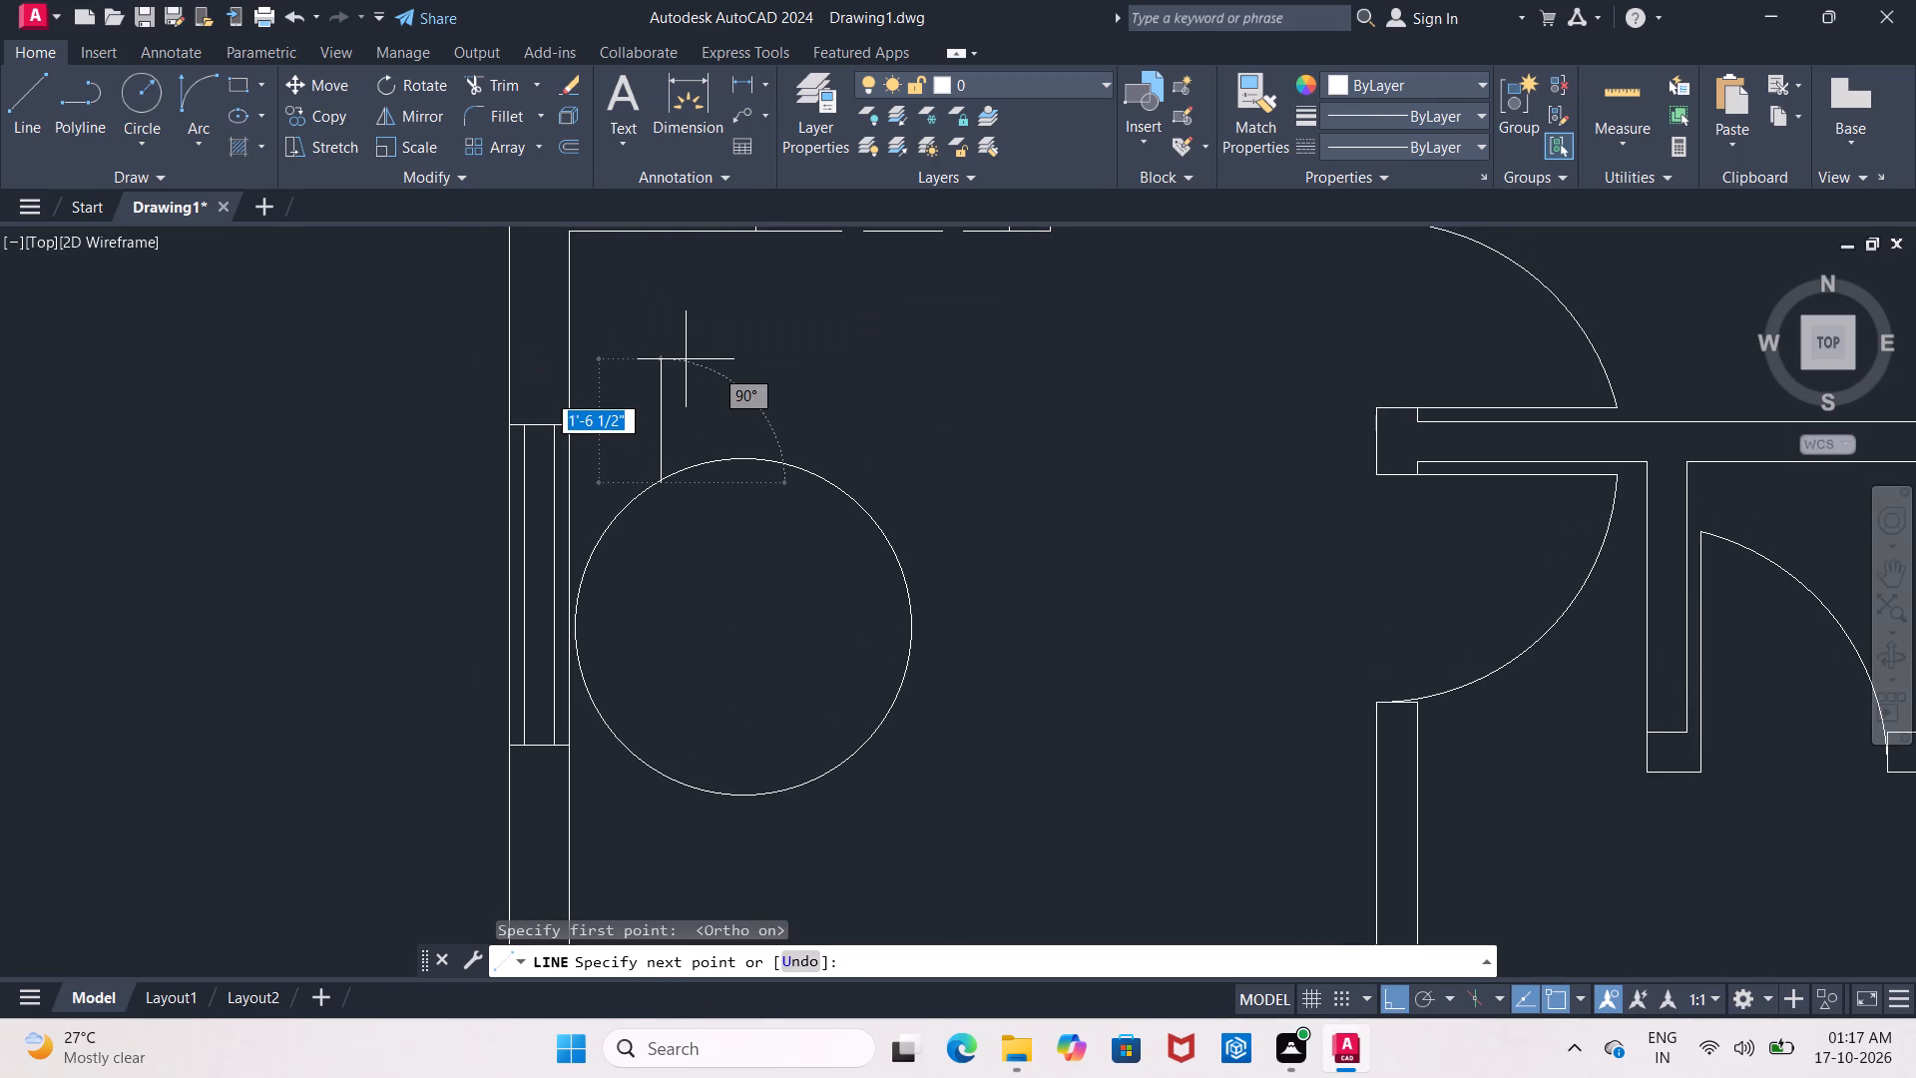
left_click(692, 330)
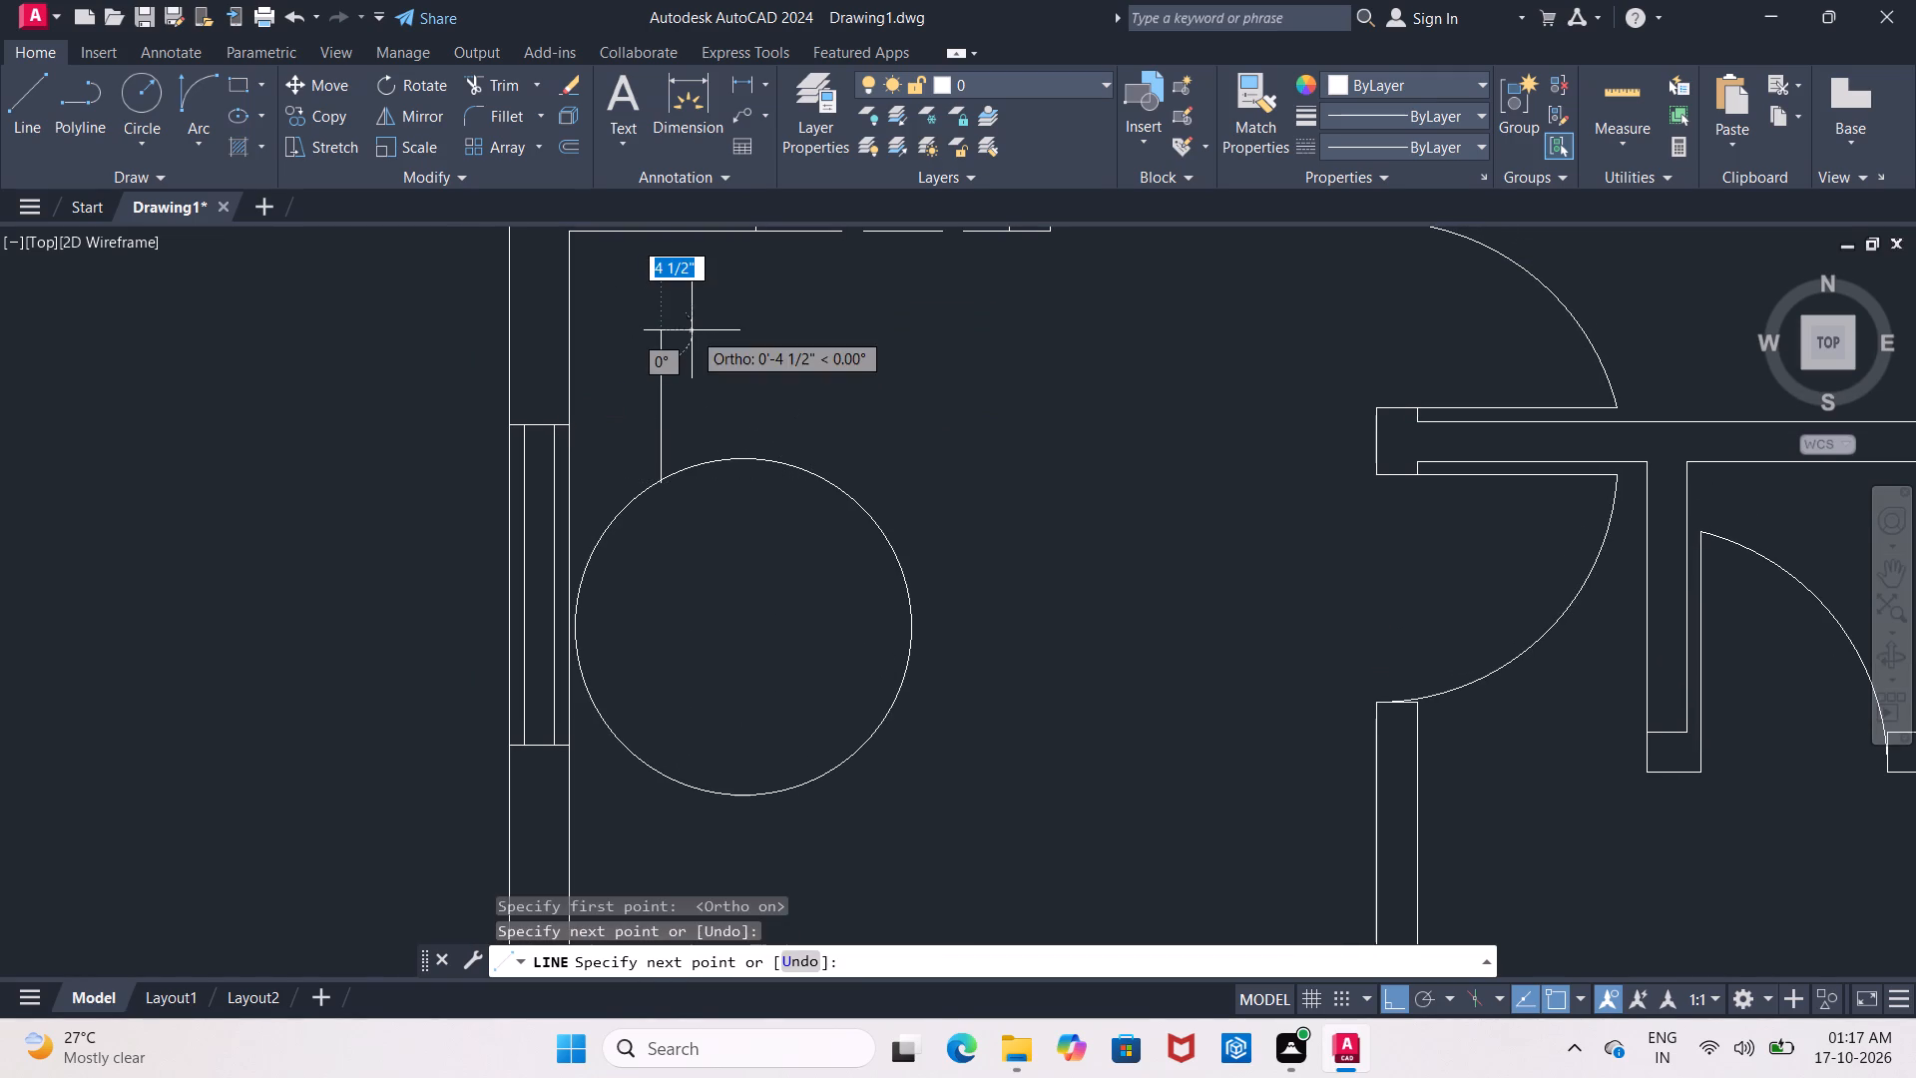
left_click(845, 328)
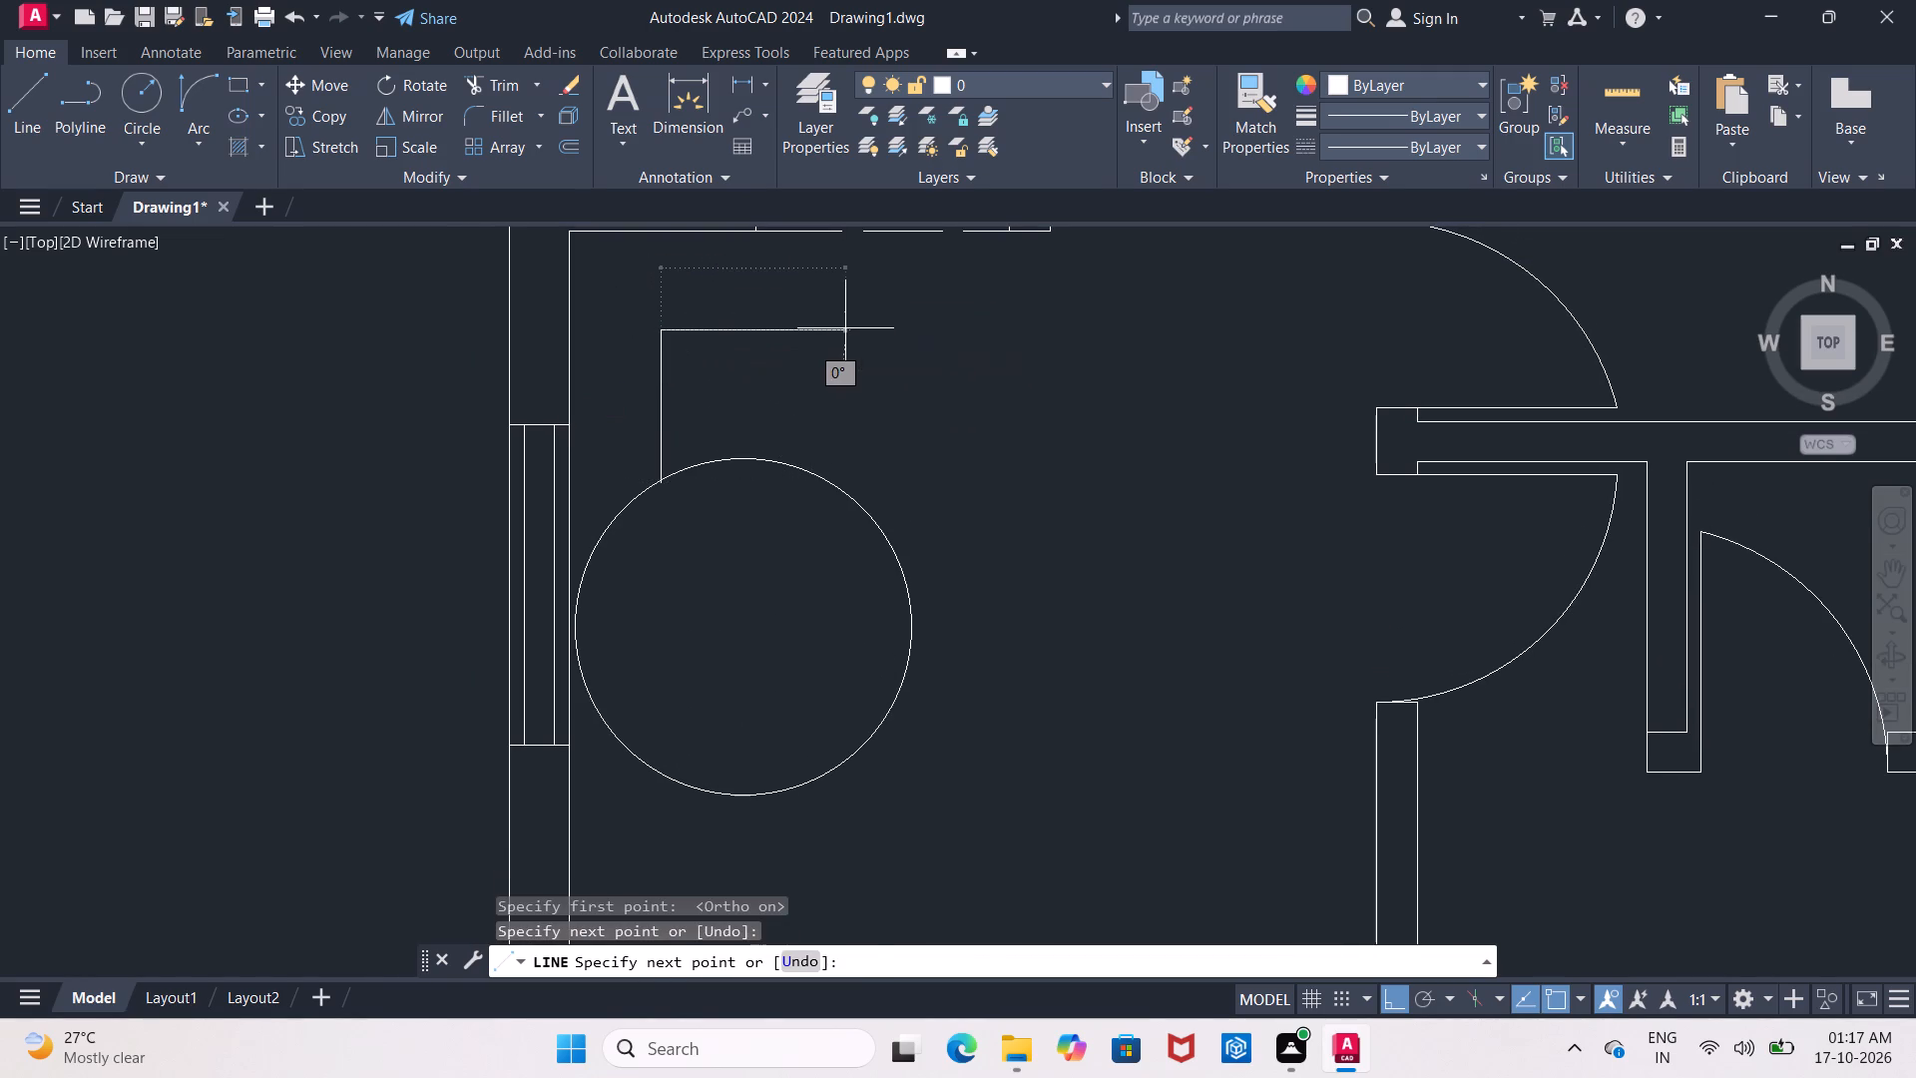
left_click(847, 489)
key("Escape")
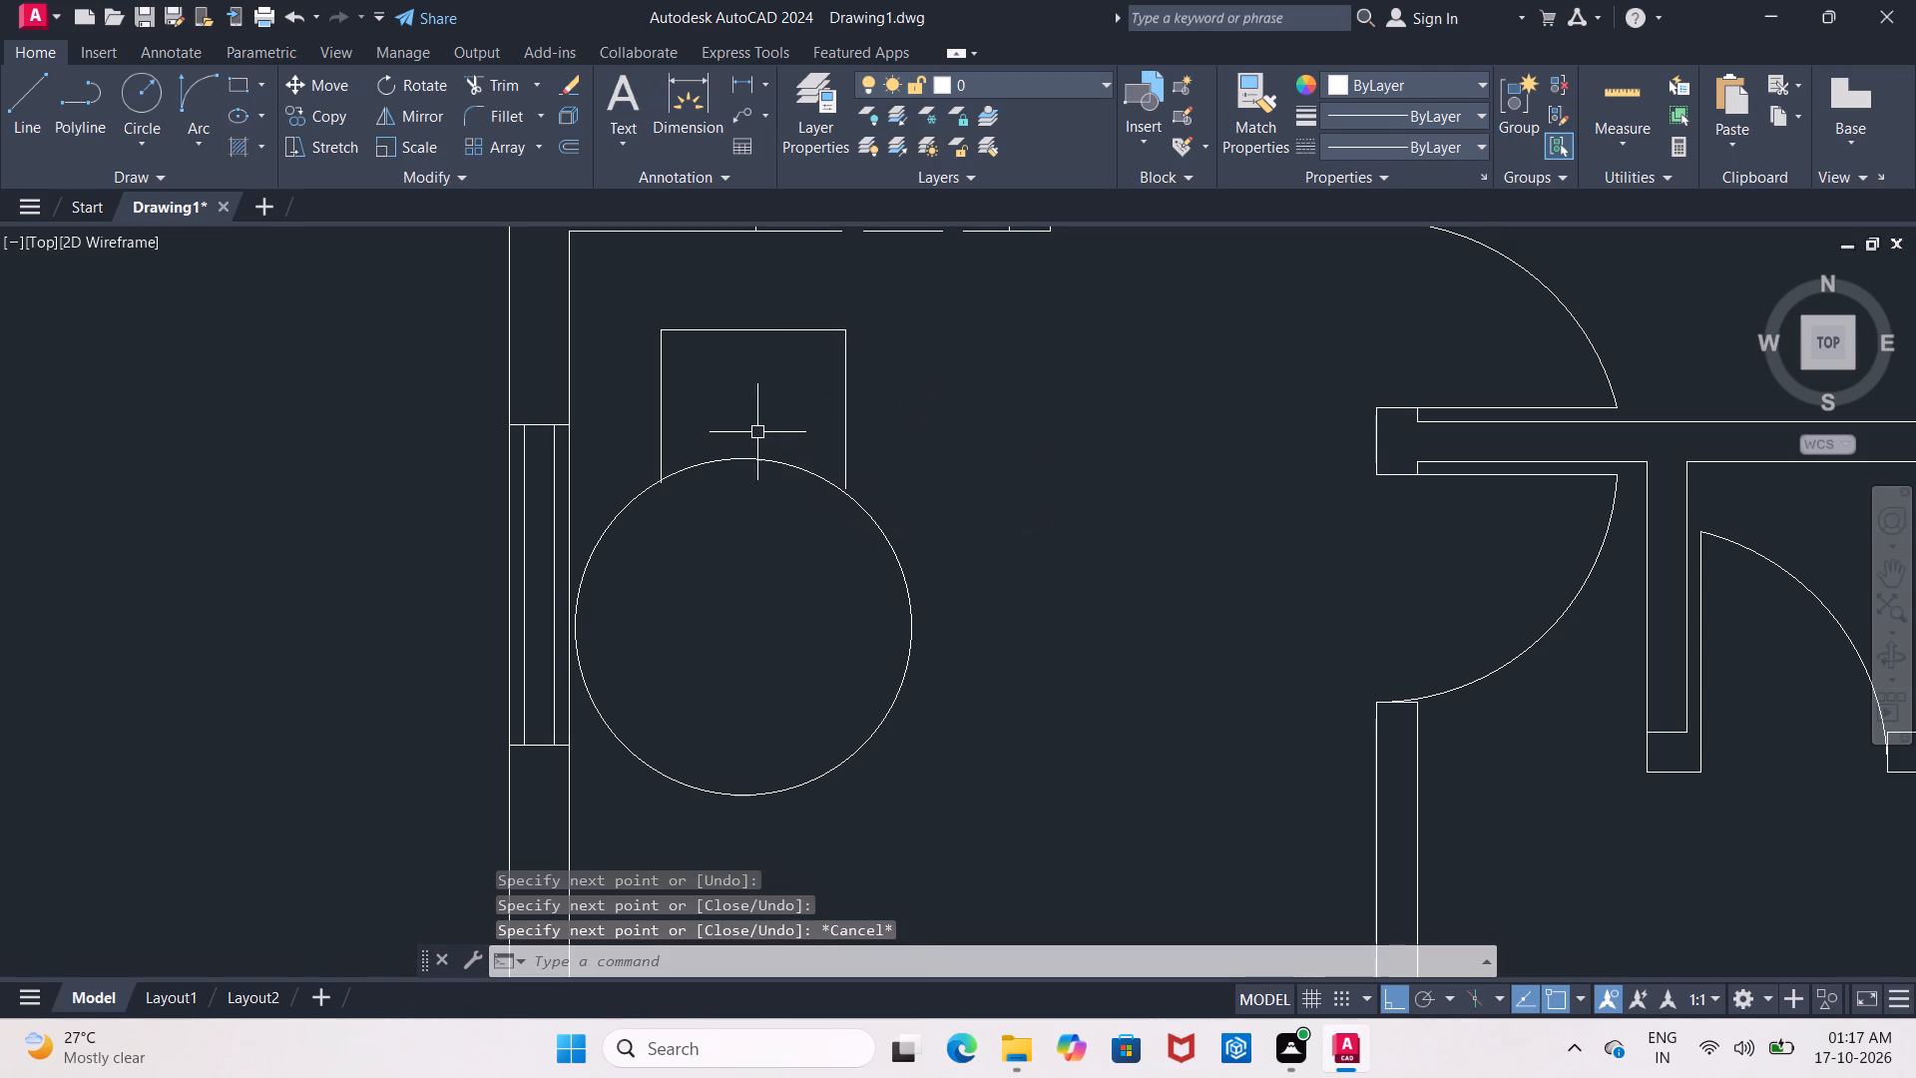
Draw a vertical line just inside the chair's right side, from the circle level with the left side's foot to above the top edge.
scroll(752, 432, "up", 1)
middle_click_drag(752, 432, 702, 383)
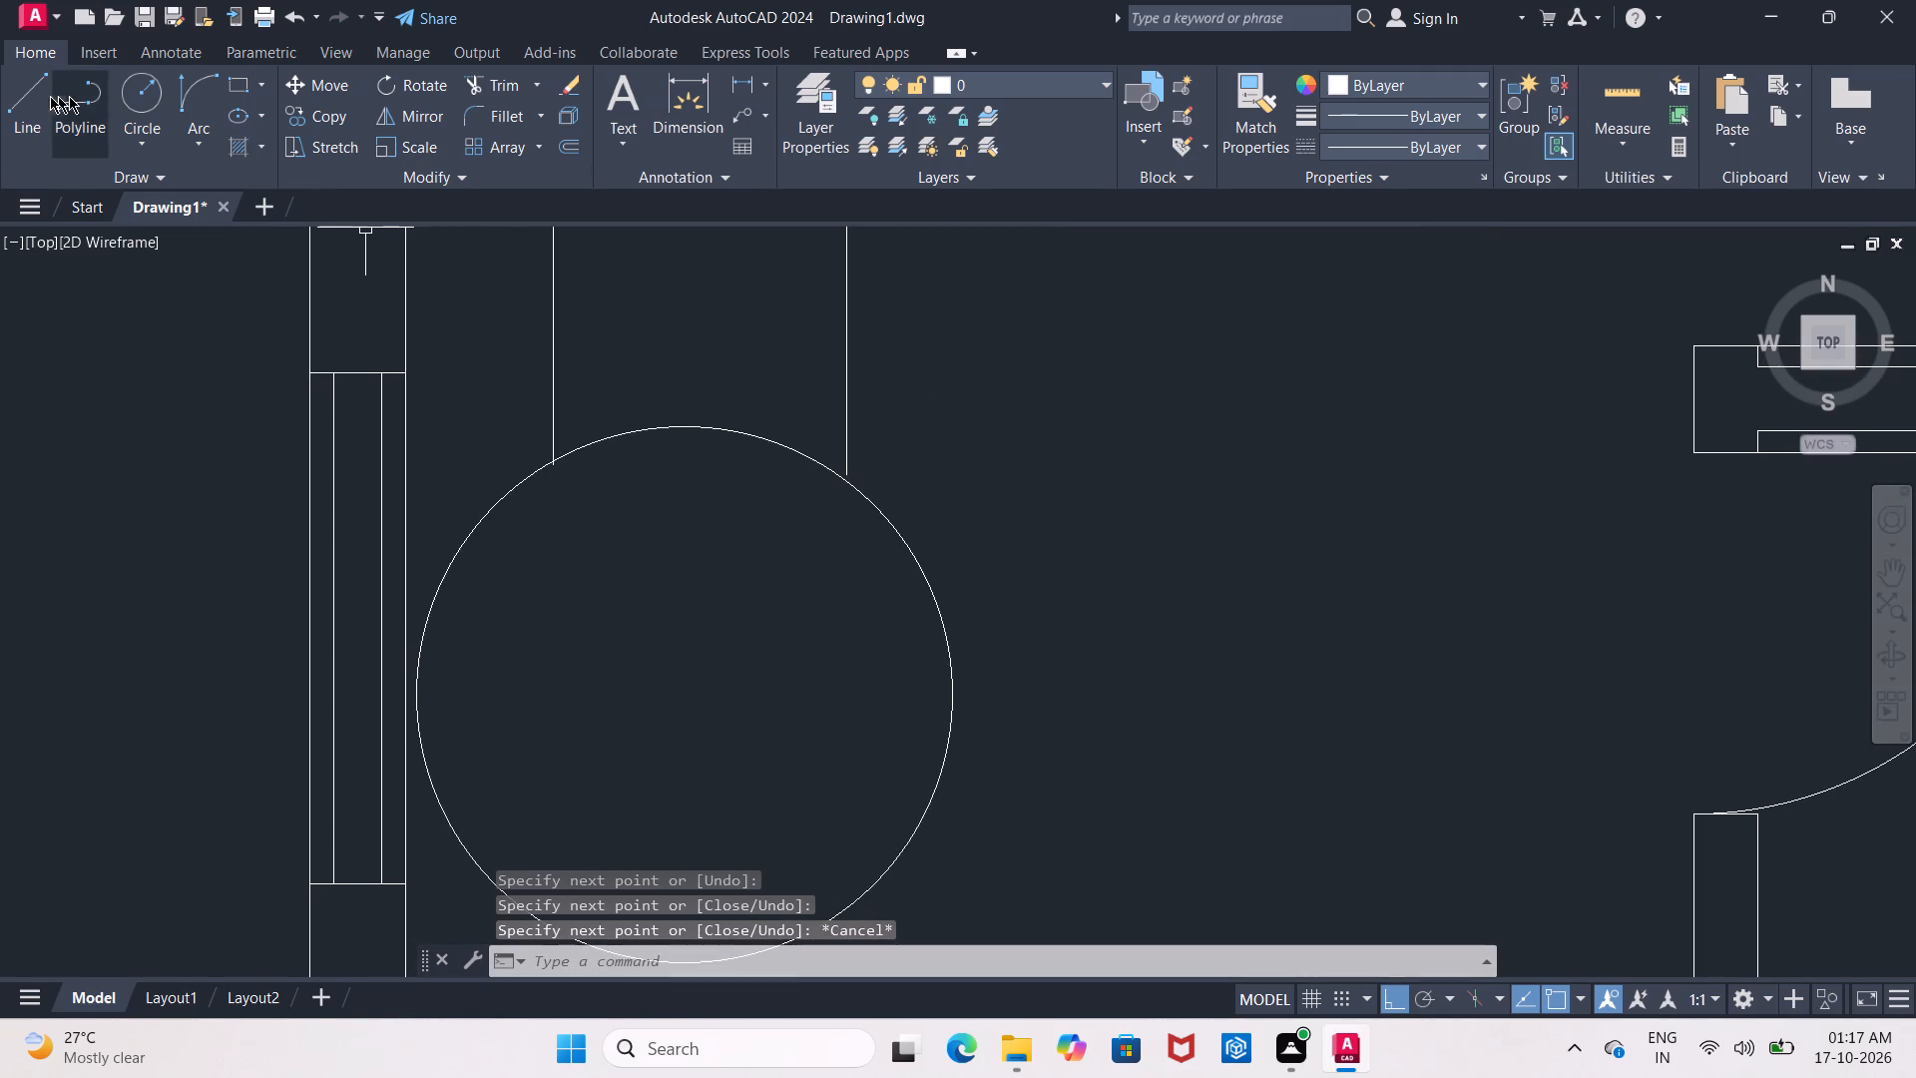
left_click(49, 96)
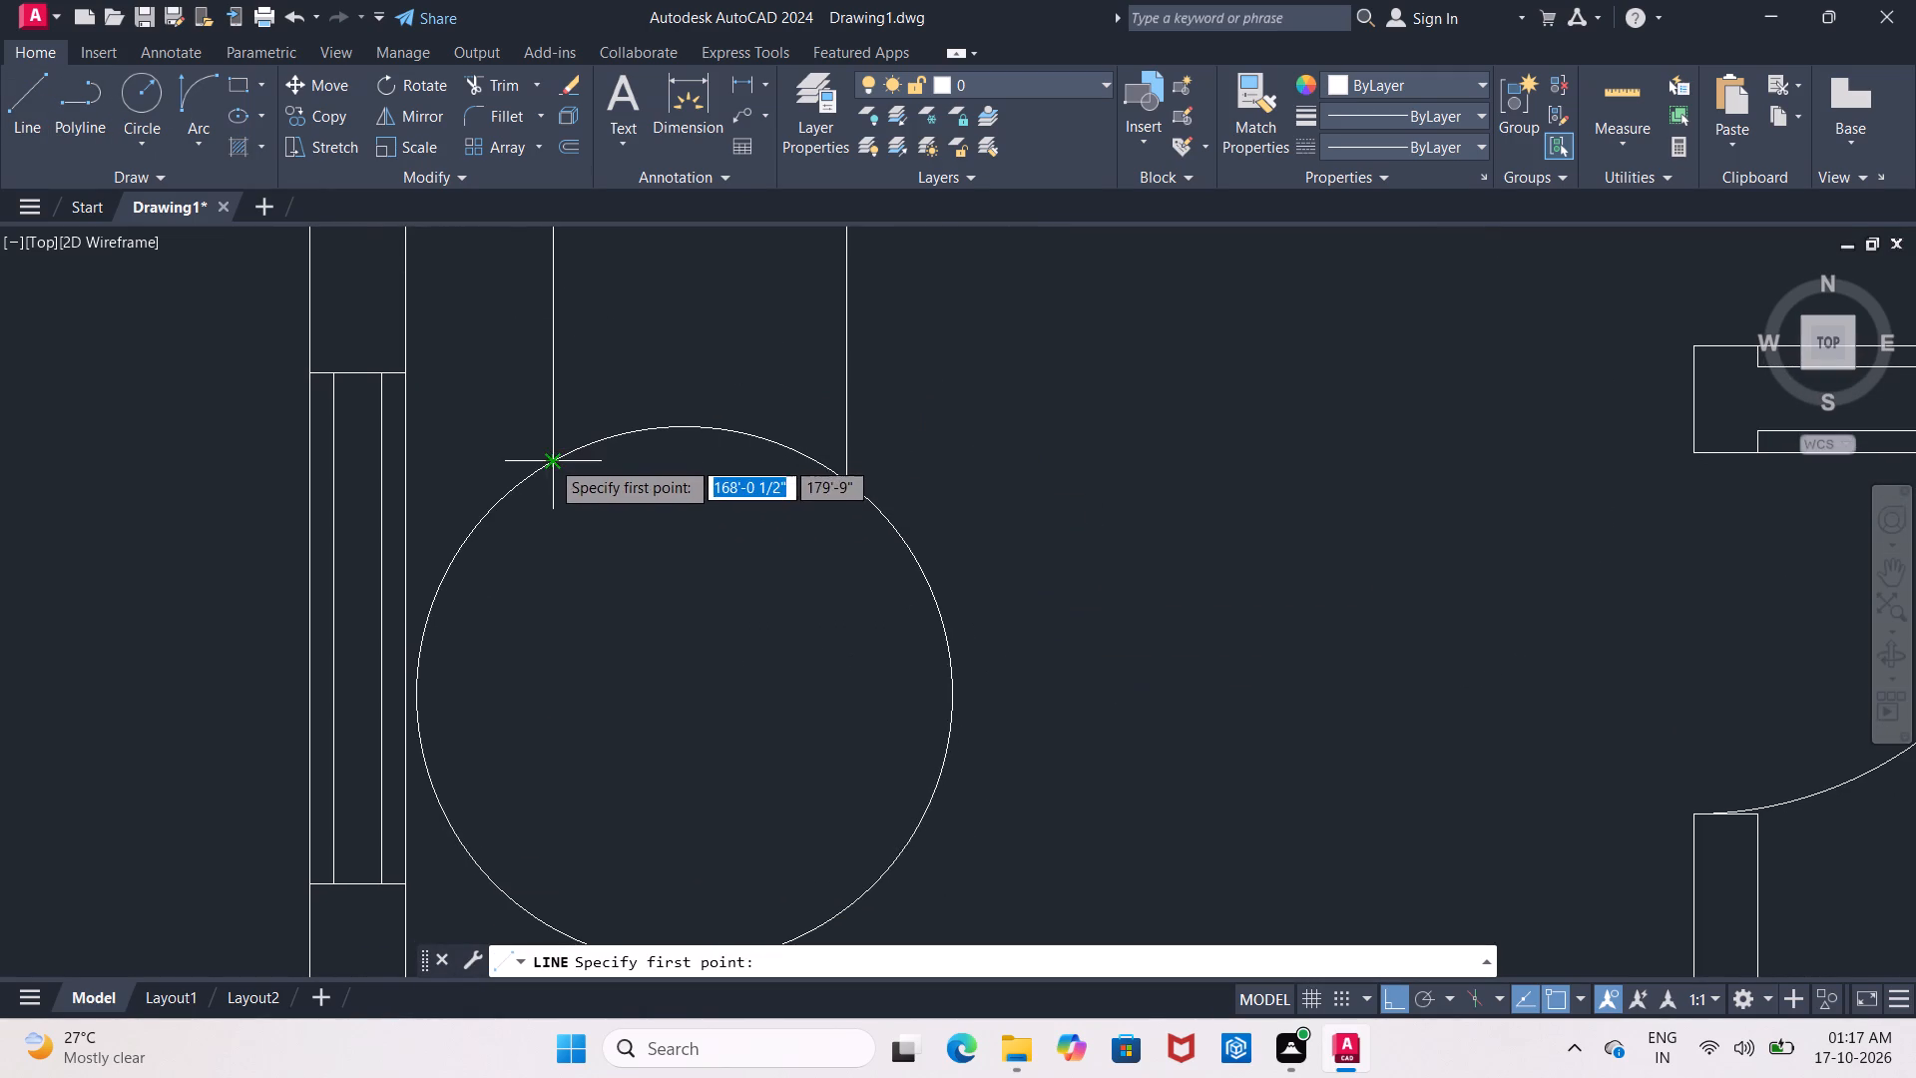
left_click(812, 458)
middle_click_drag(861, 304, 908, 475)
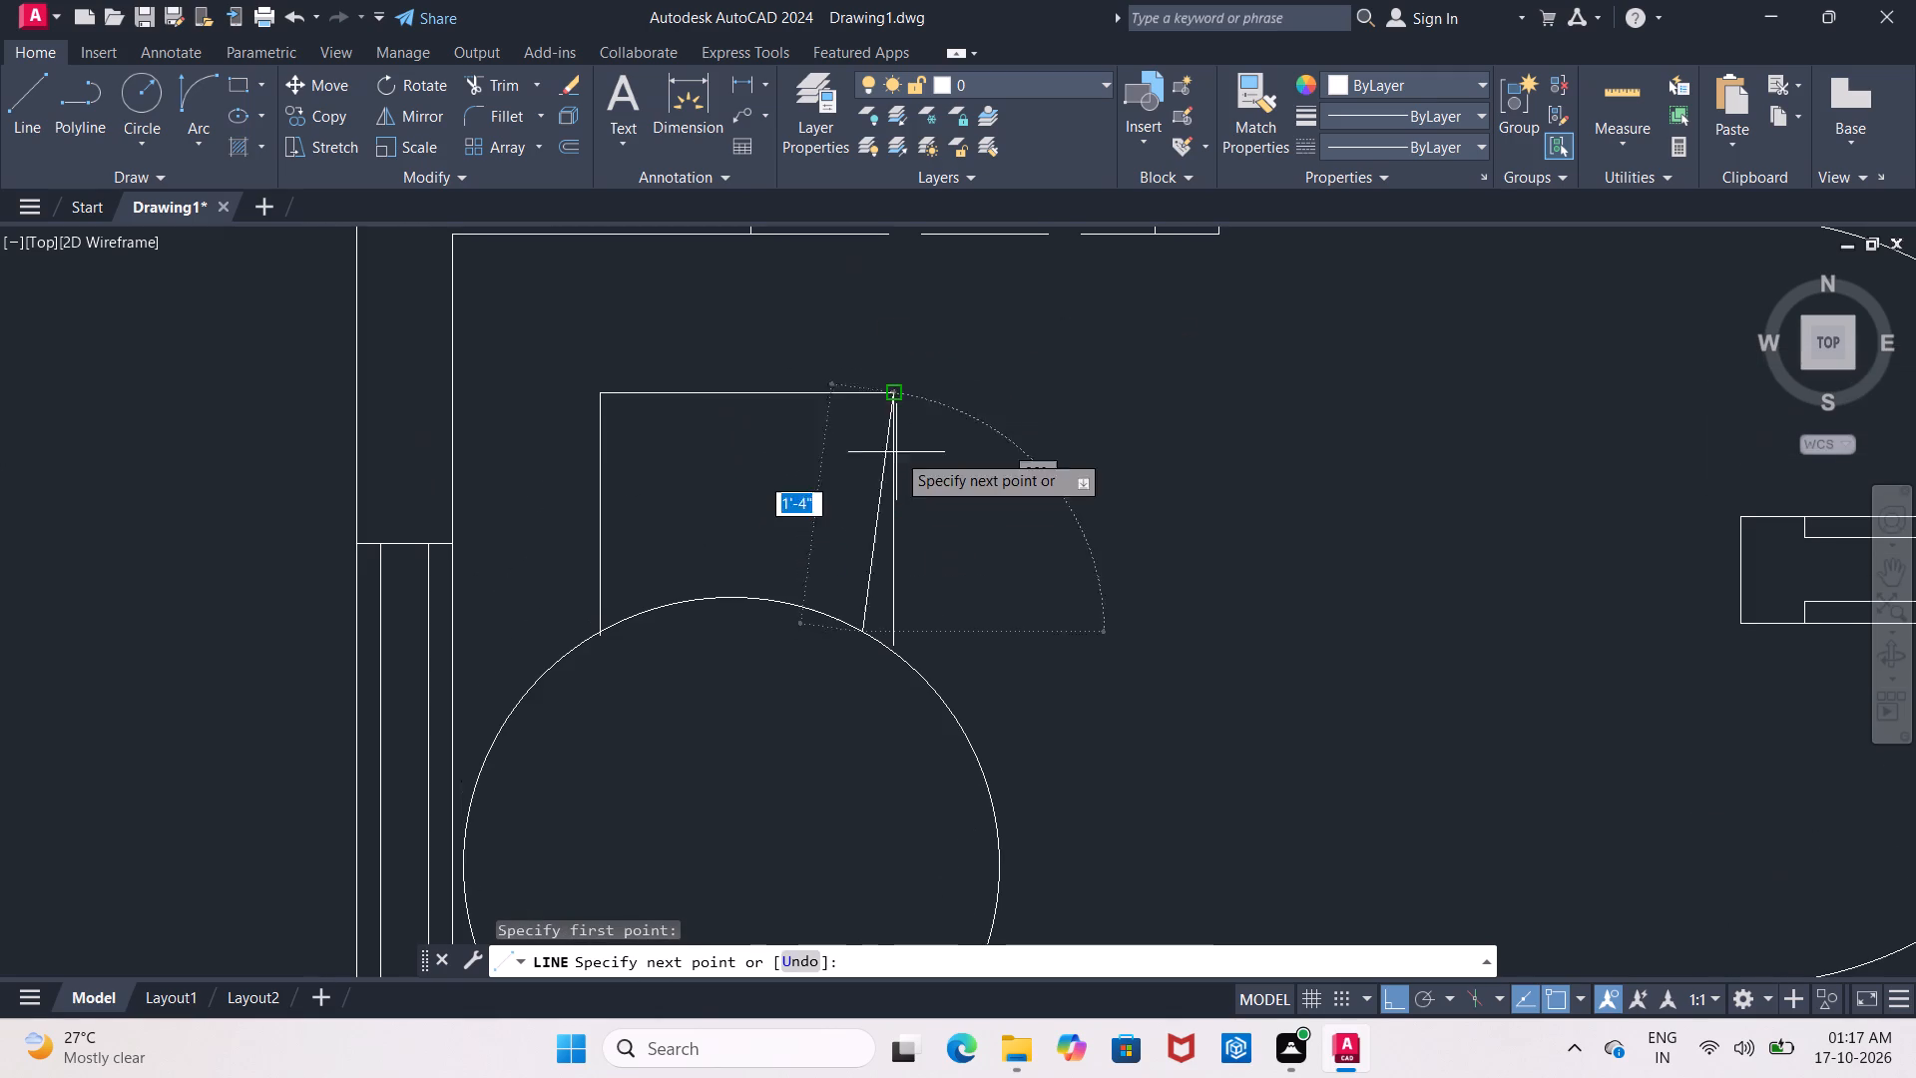
left_click(853, 350)
key("Escape")
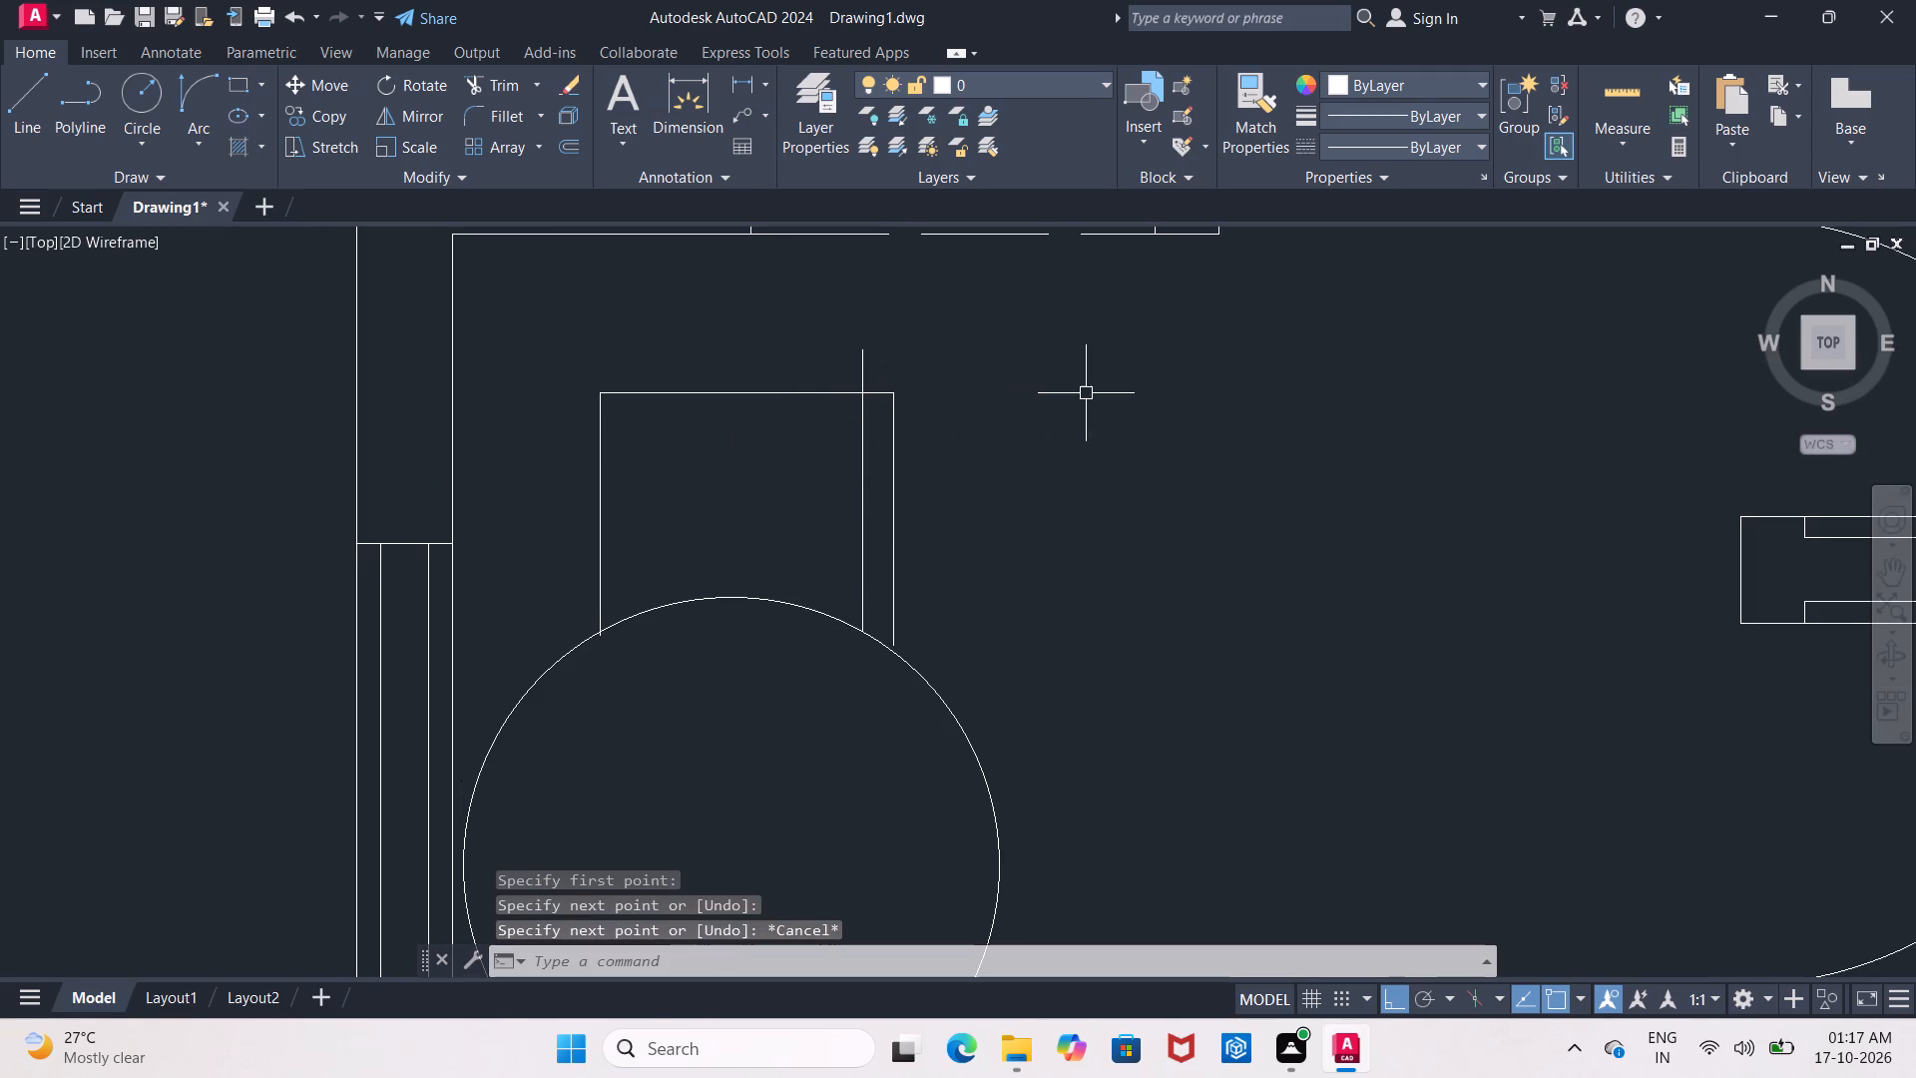
Trim the chair's top edge beyond the new vertical line and the part of that line above the top edge.
key("t")
key("r")
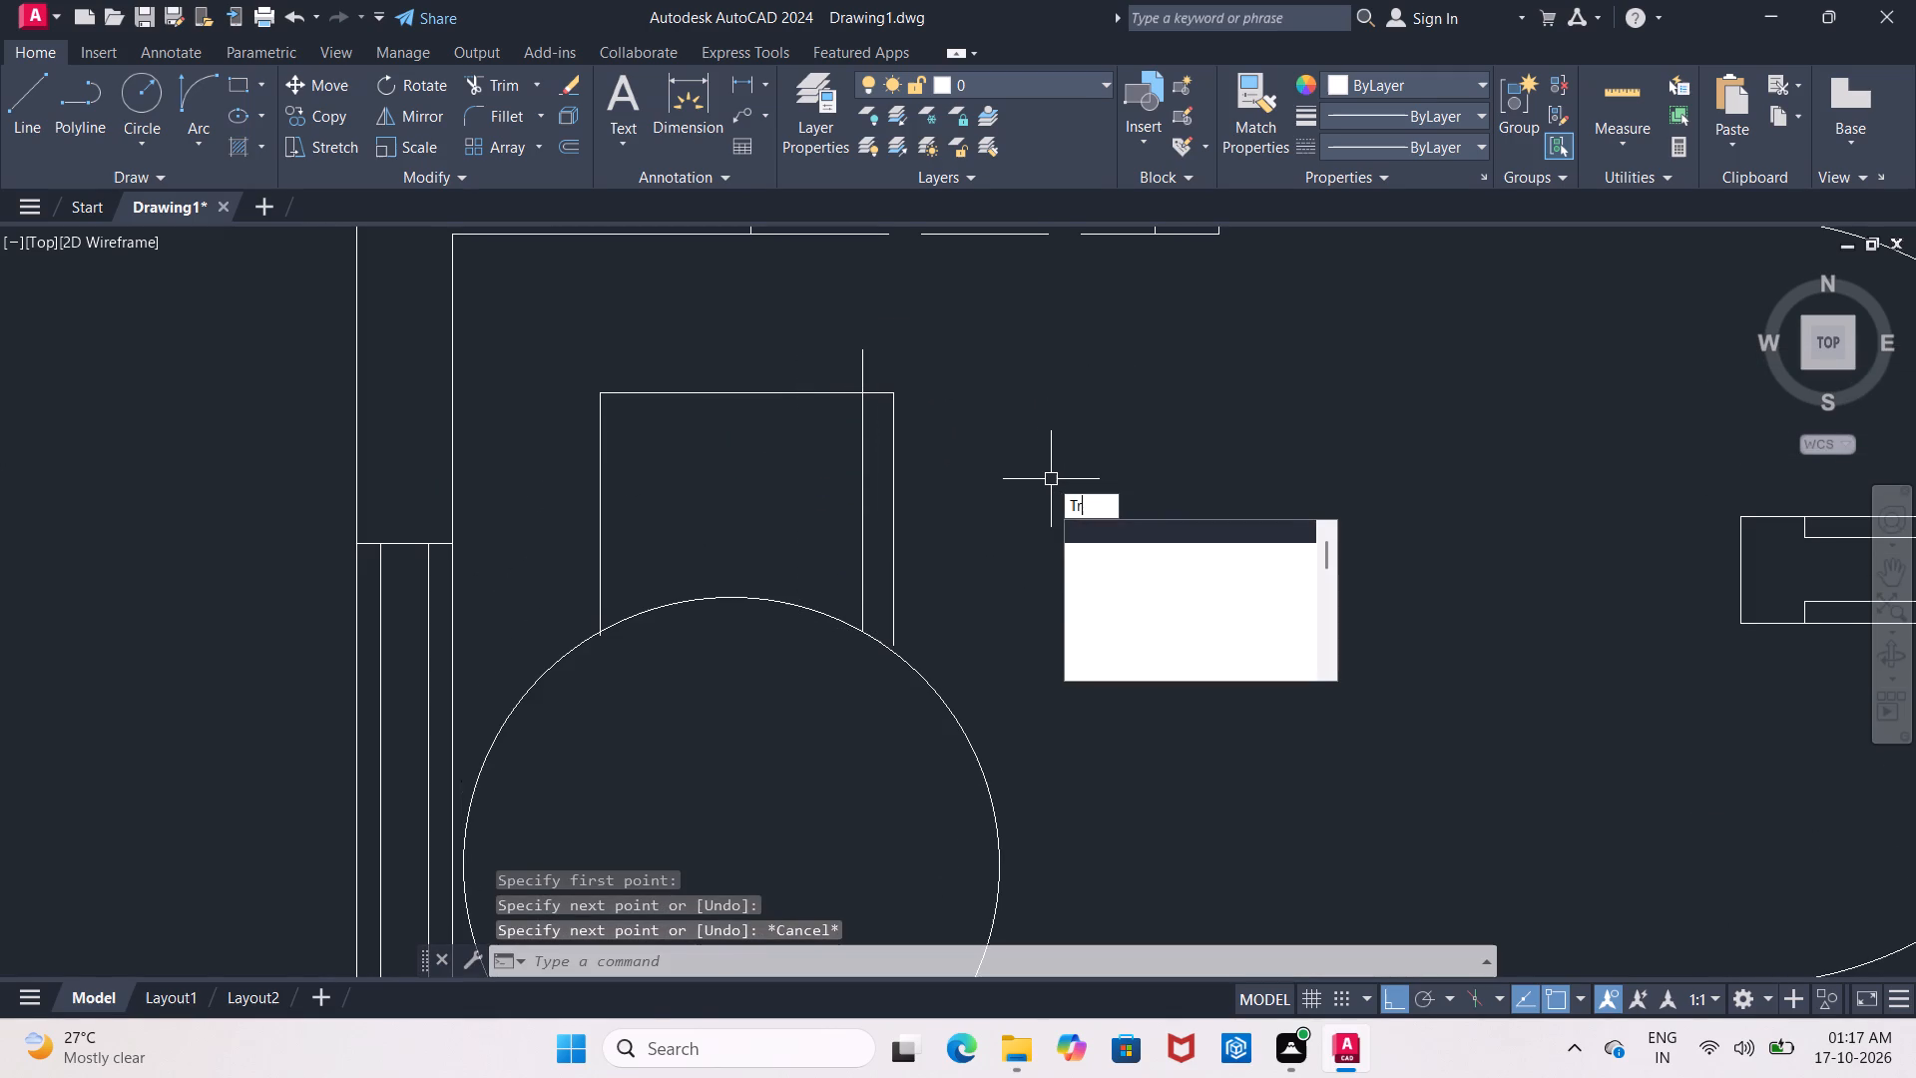
key("Return")
key("Return")
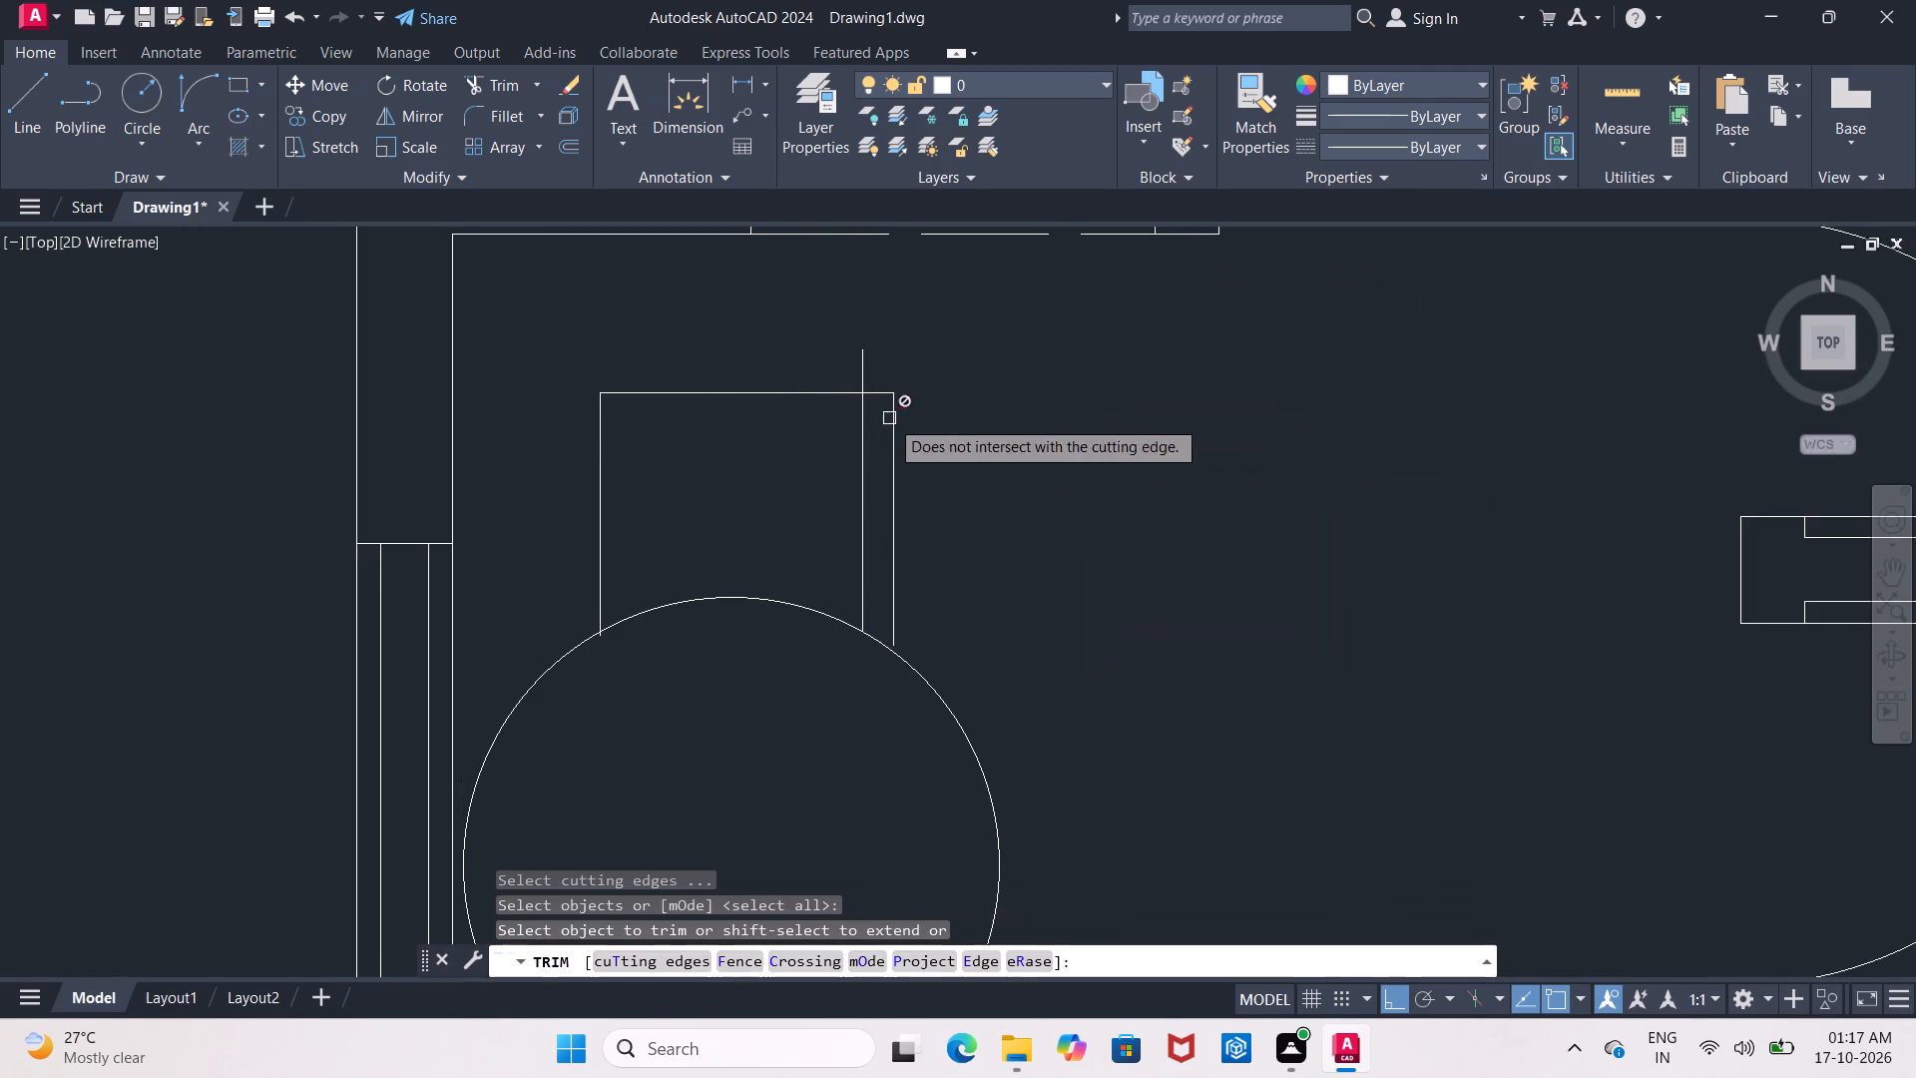
left_click(884, 392)
left_click(898, 421)
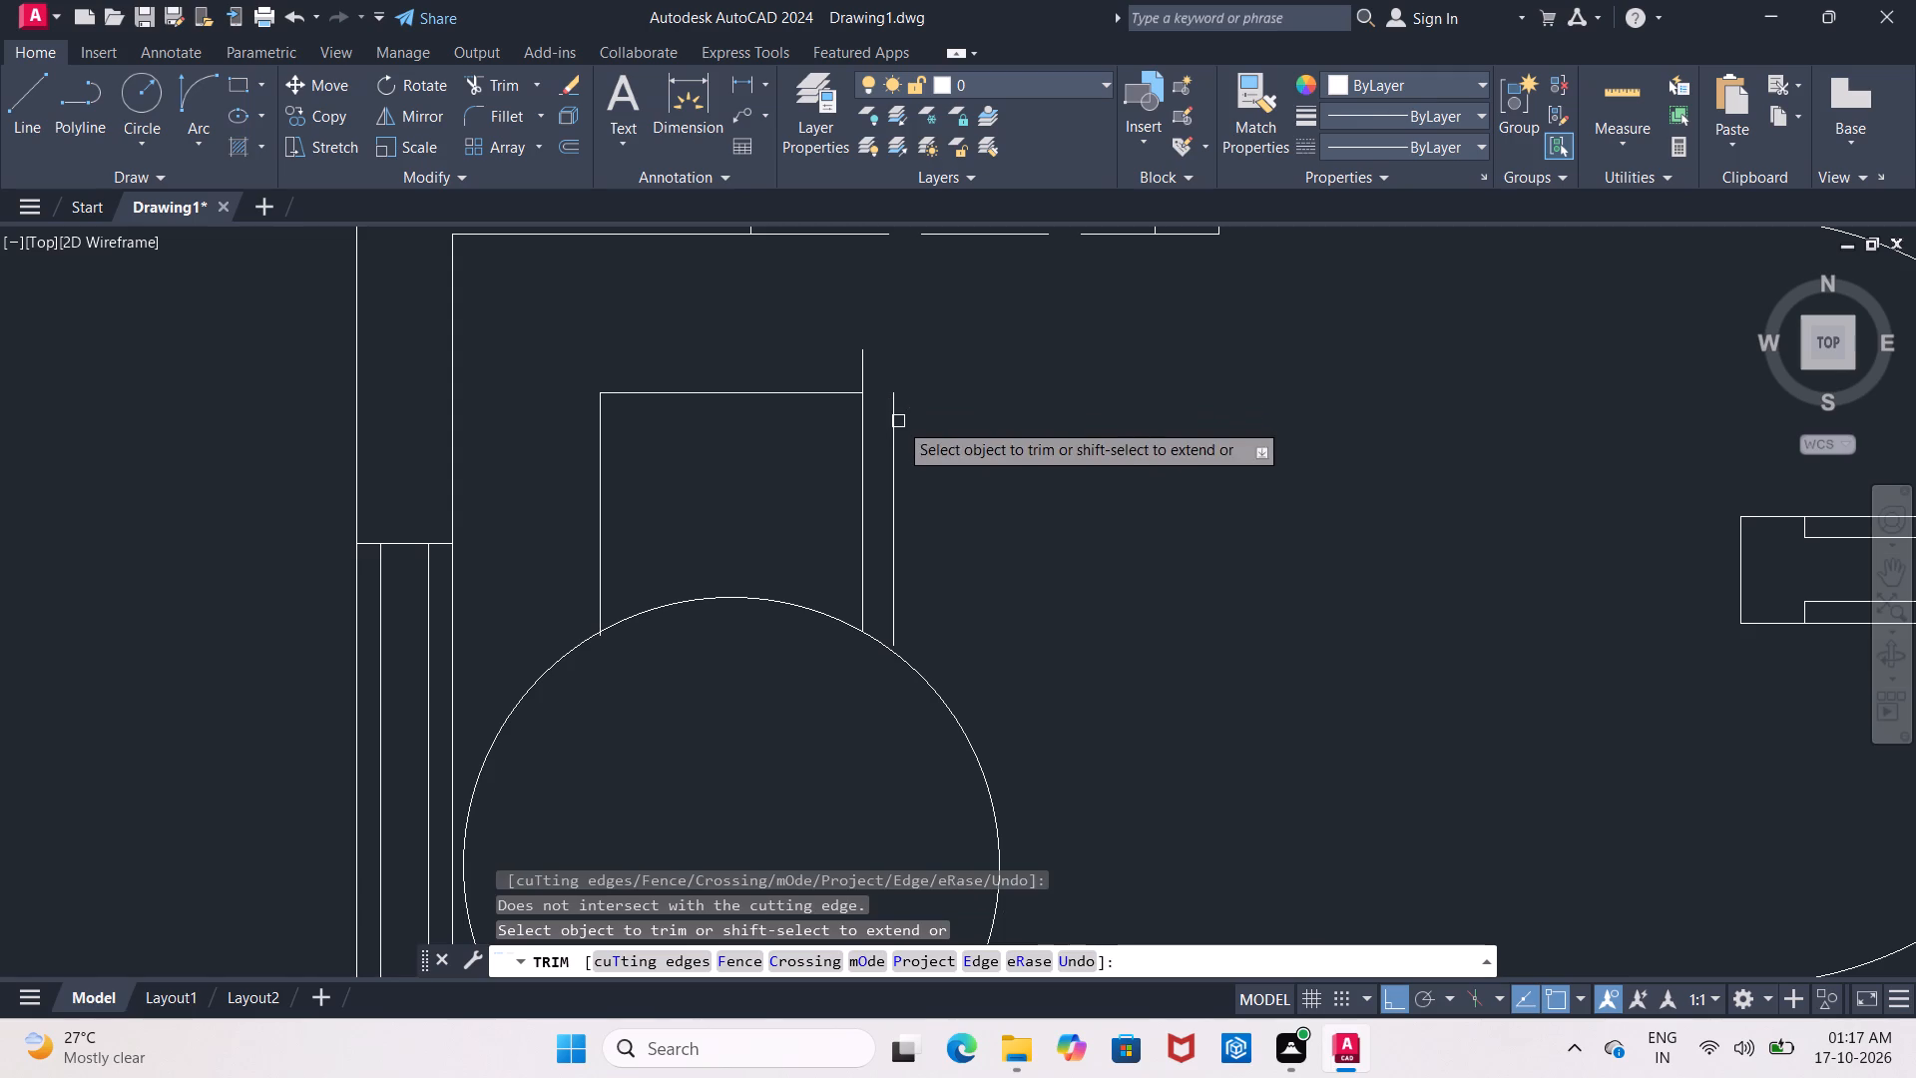
left_click(861, 370)
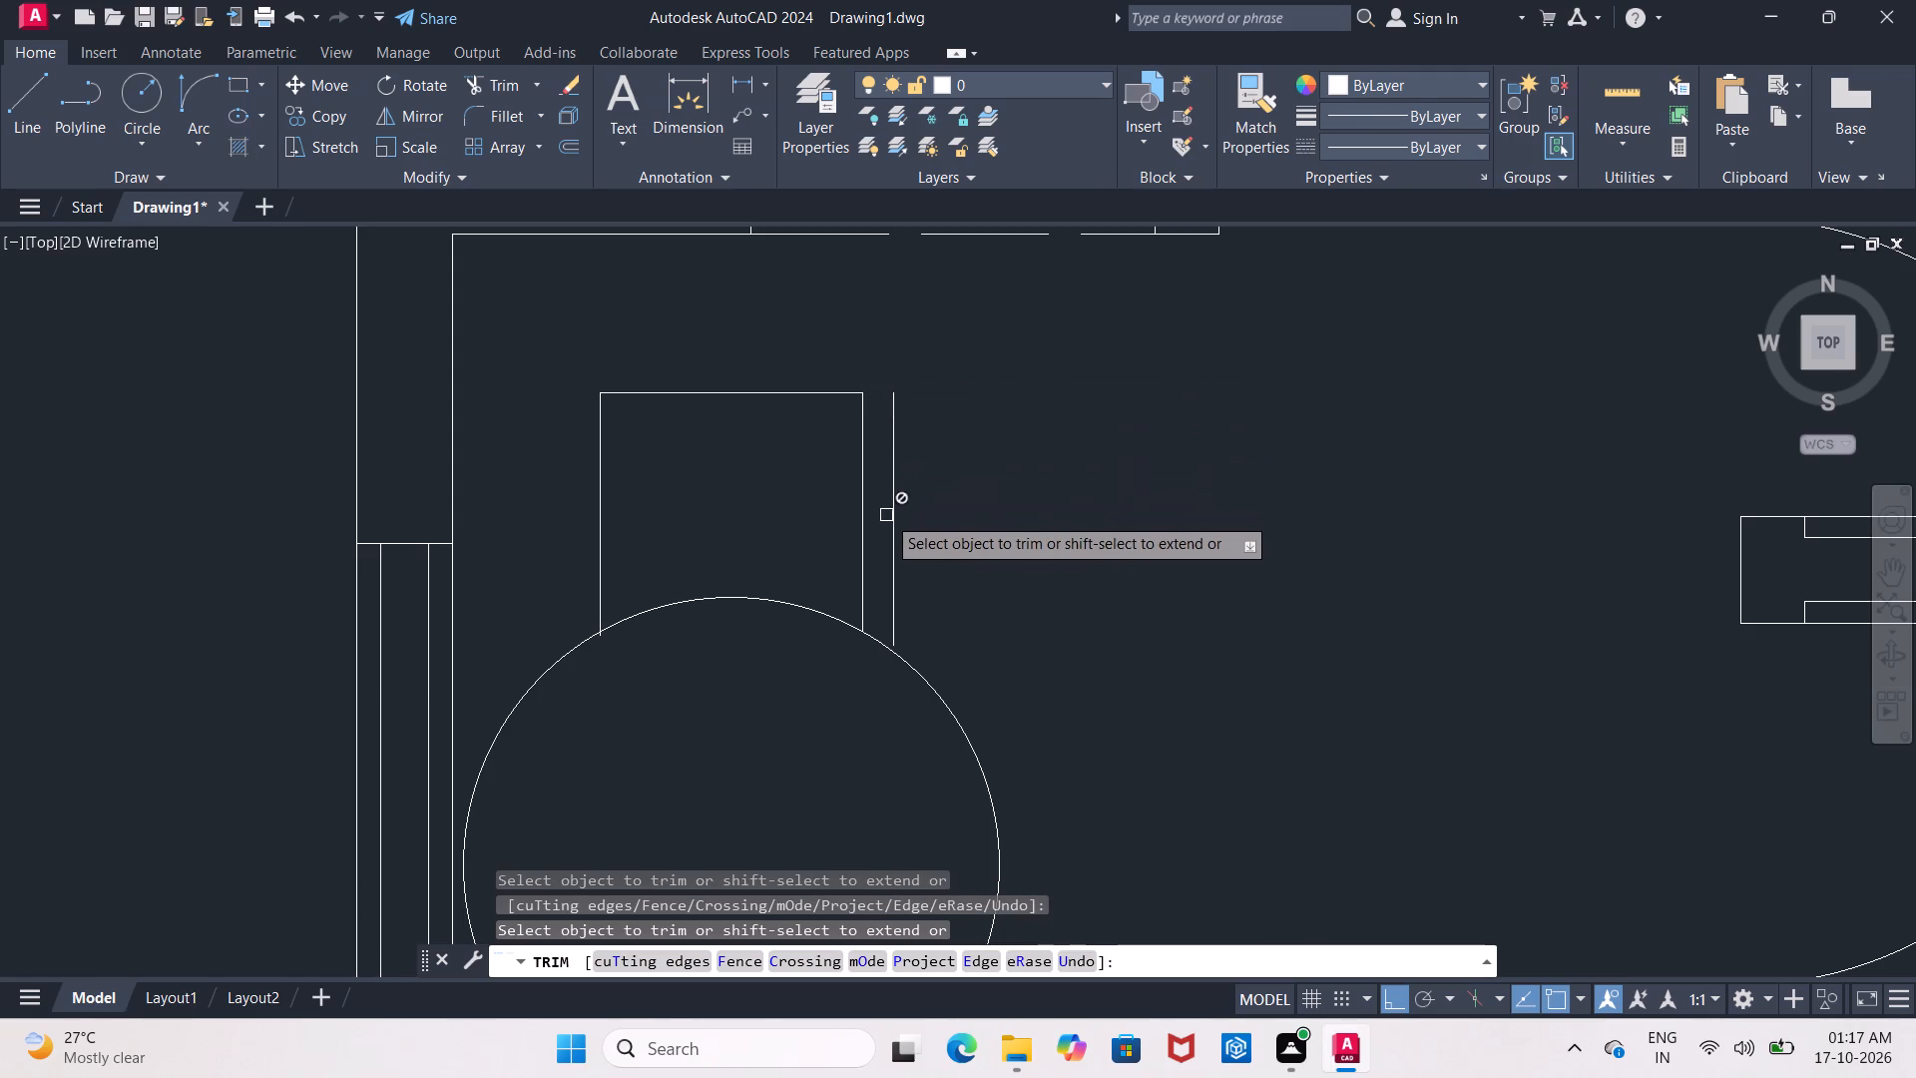
key("Escape")
Erase the chair's original right-hand side line, outside the new one.
left_click(894, 518)
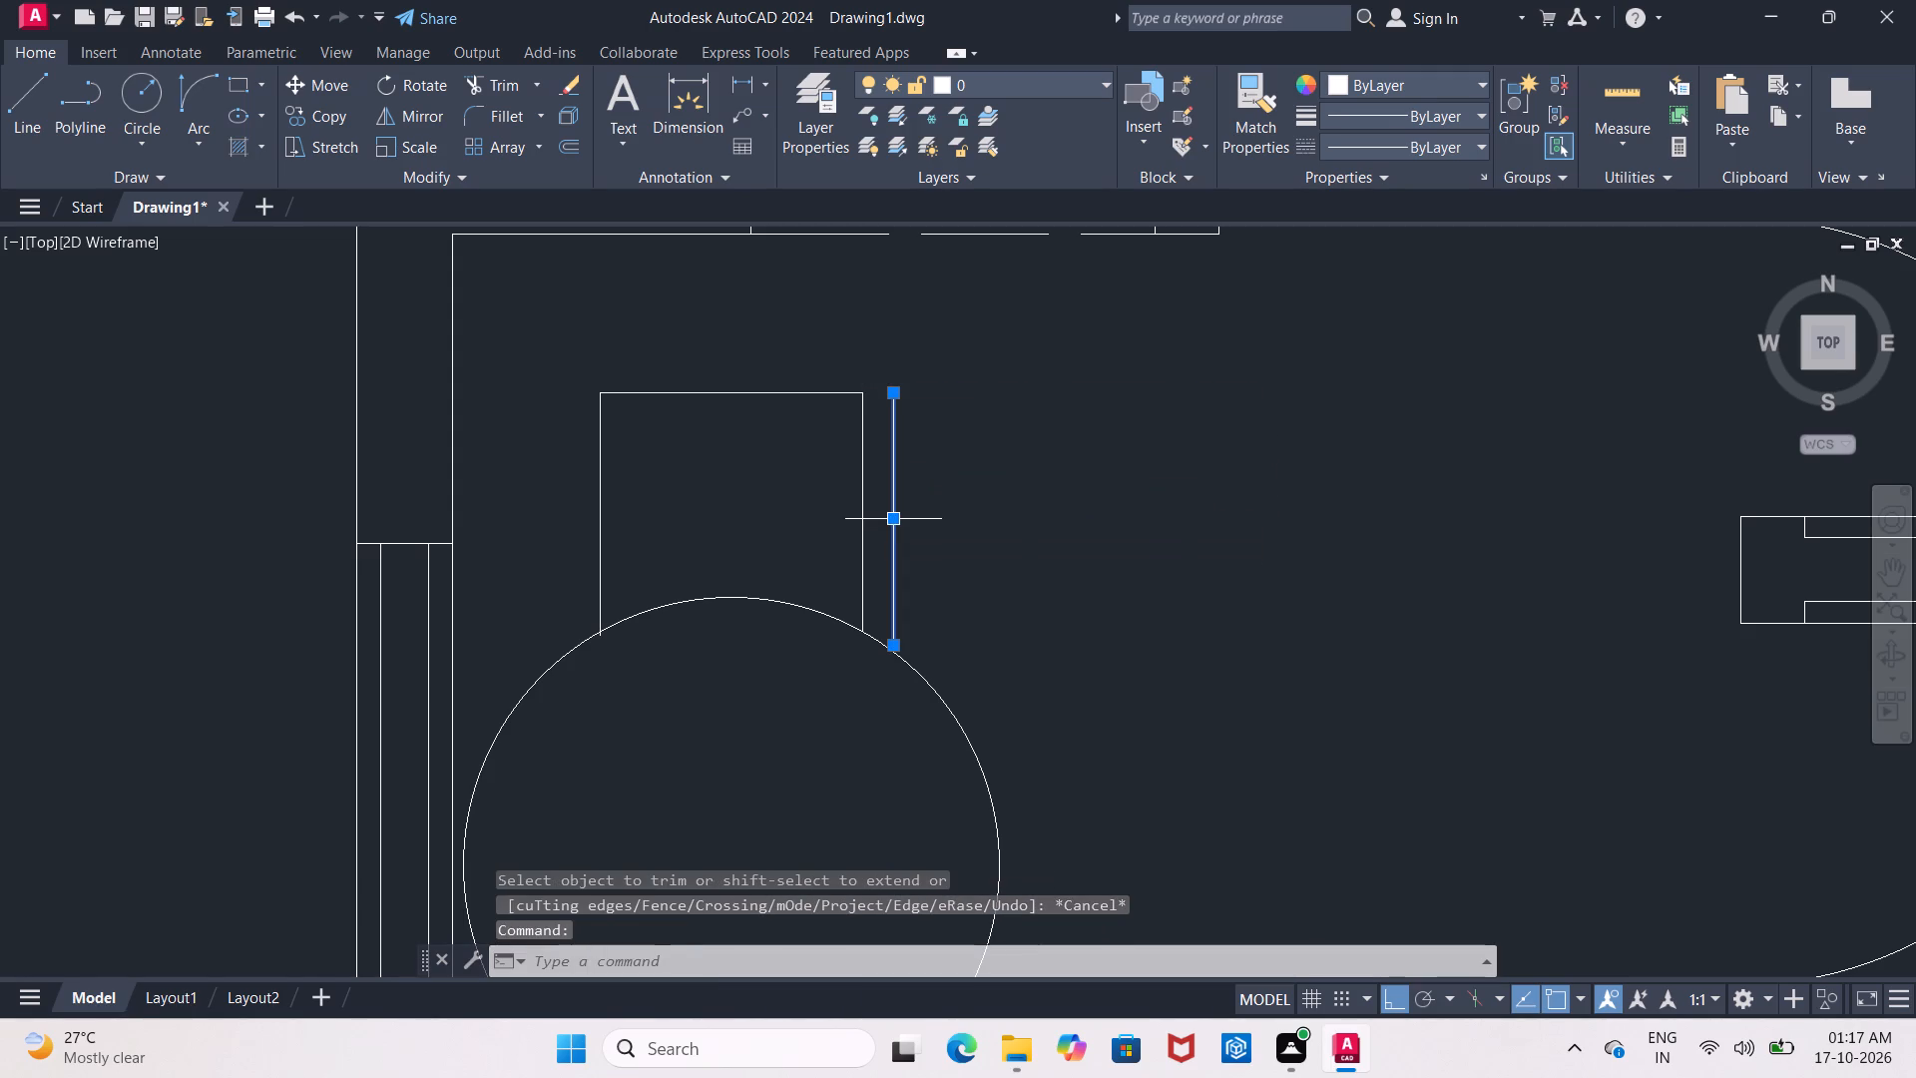
key("Delete")
Trim the short end of the chair's left side that projects inside the circle.
type("tr")
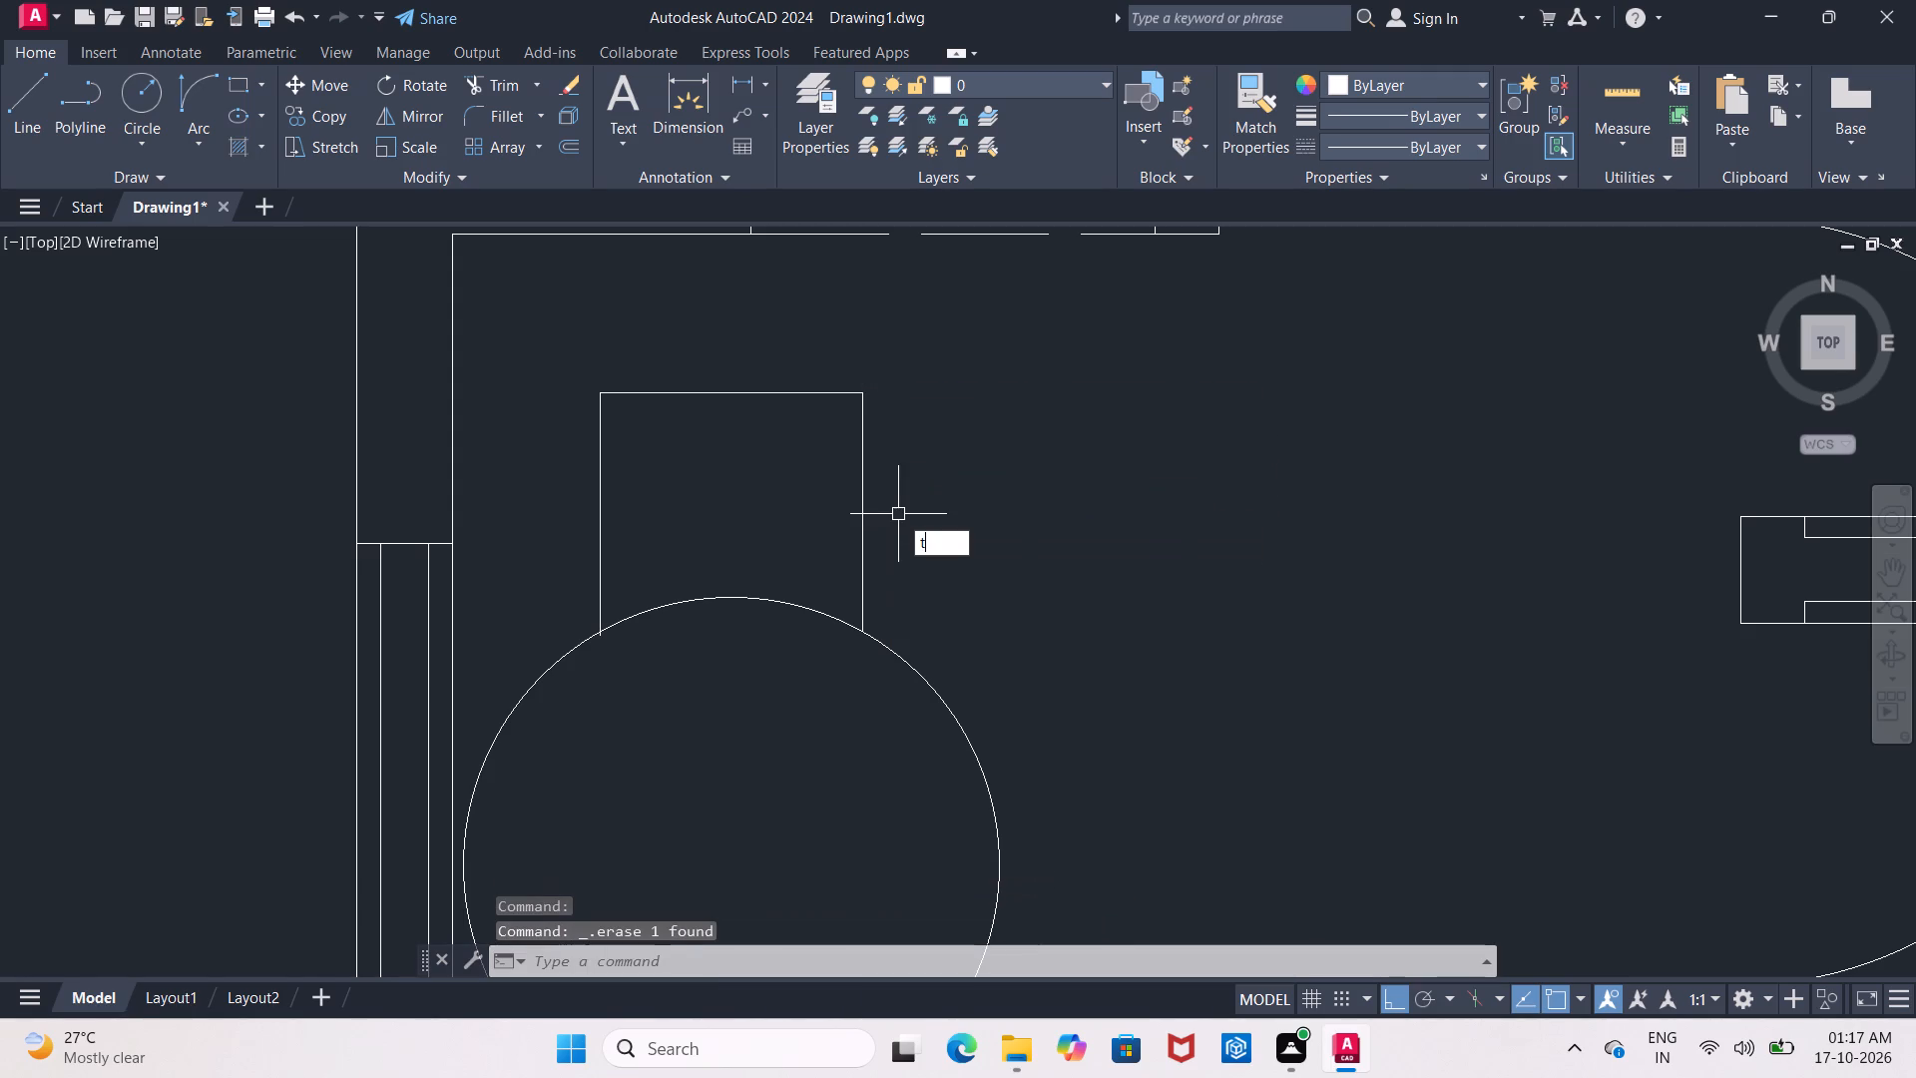
key("Return")
key("Return")
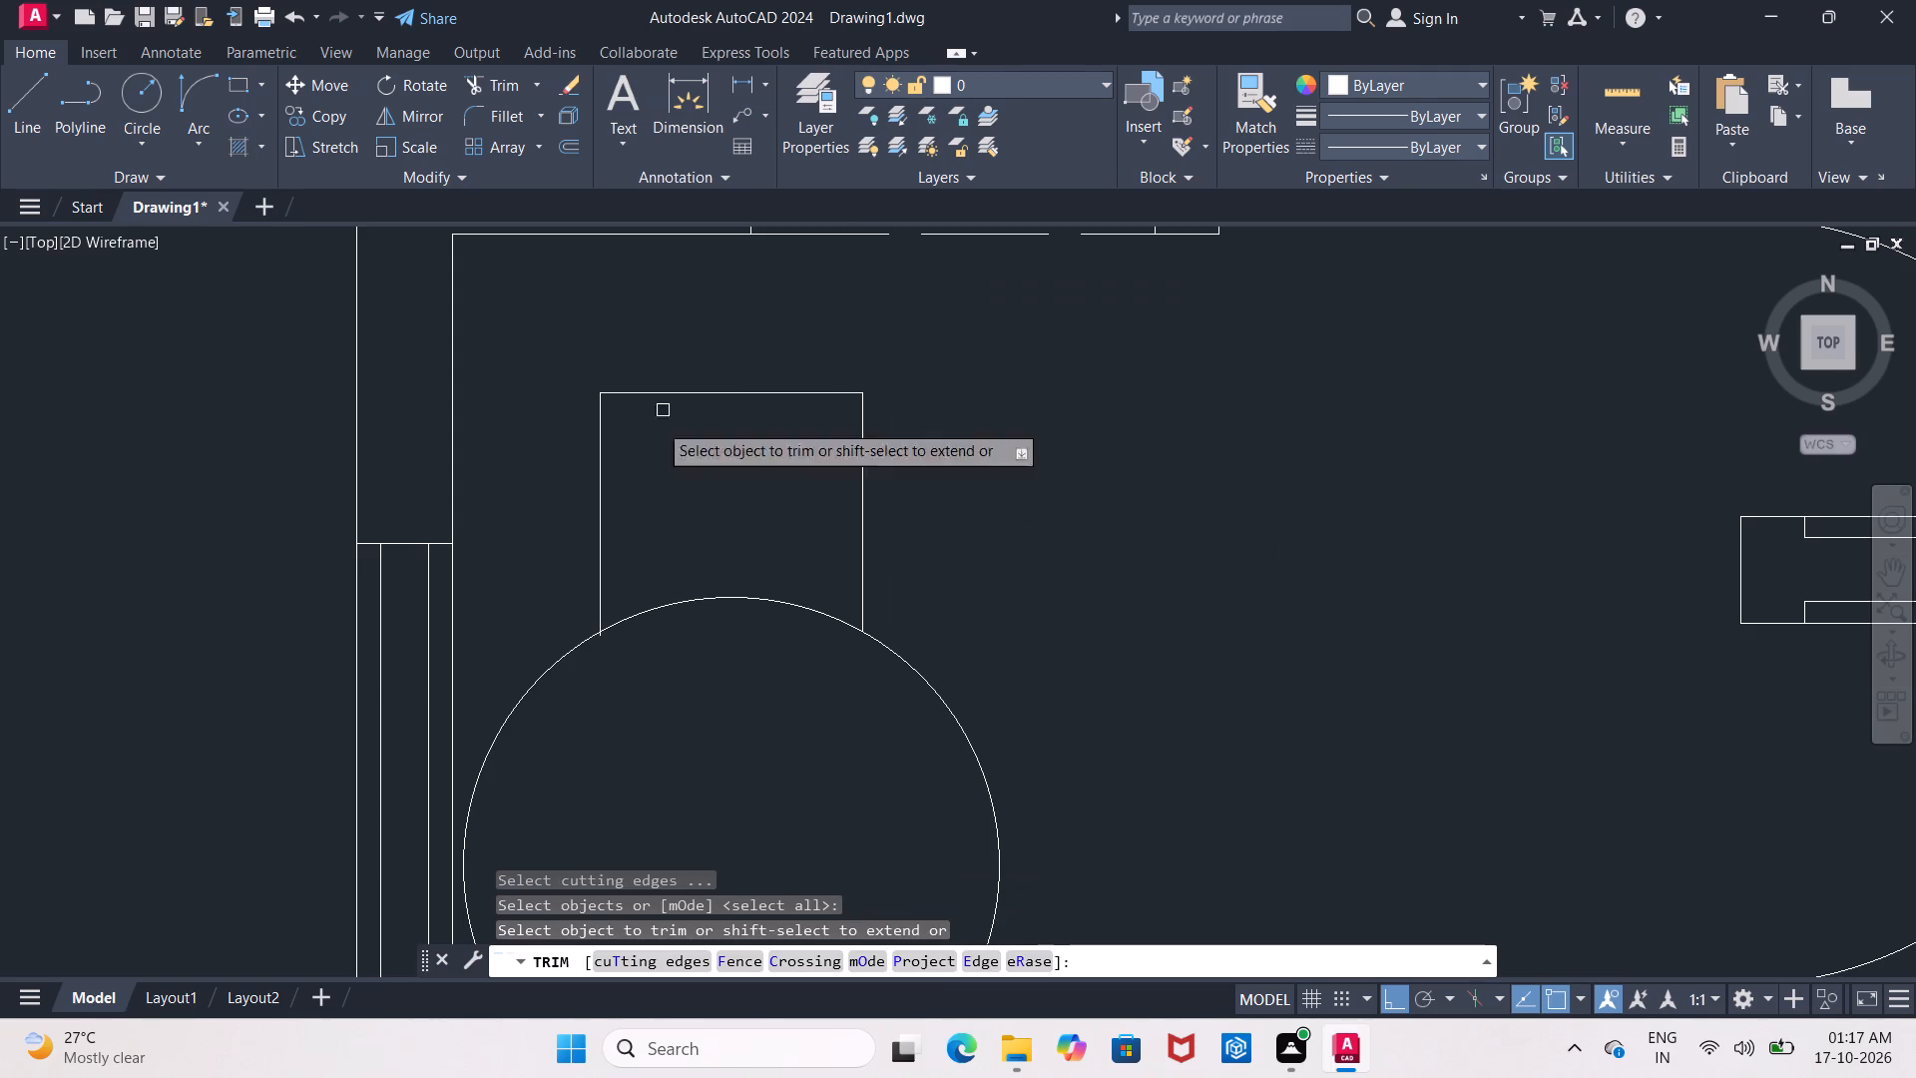
scroll(599, 636, "up", 5)
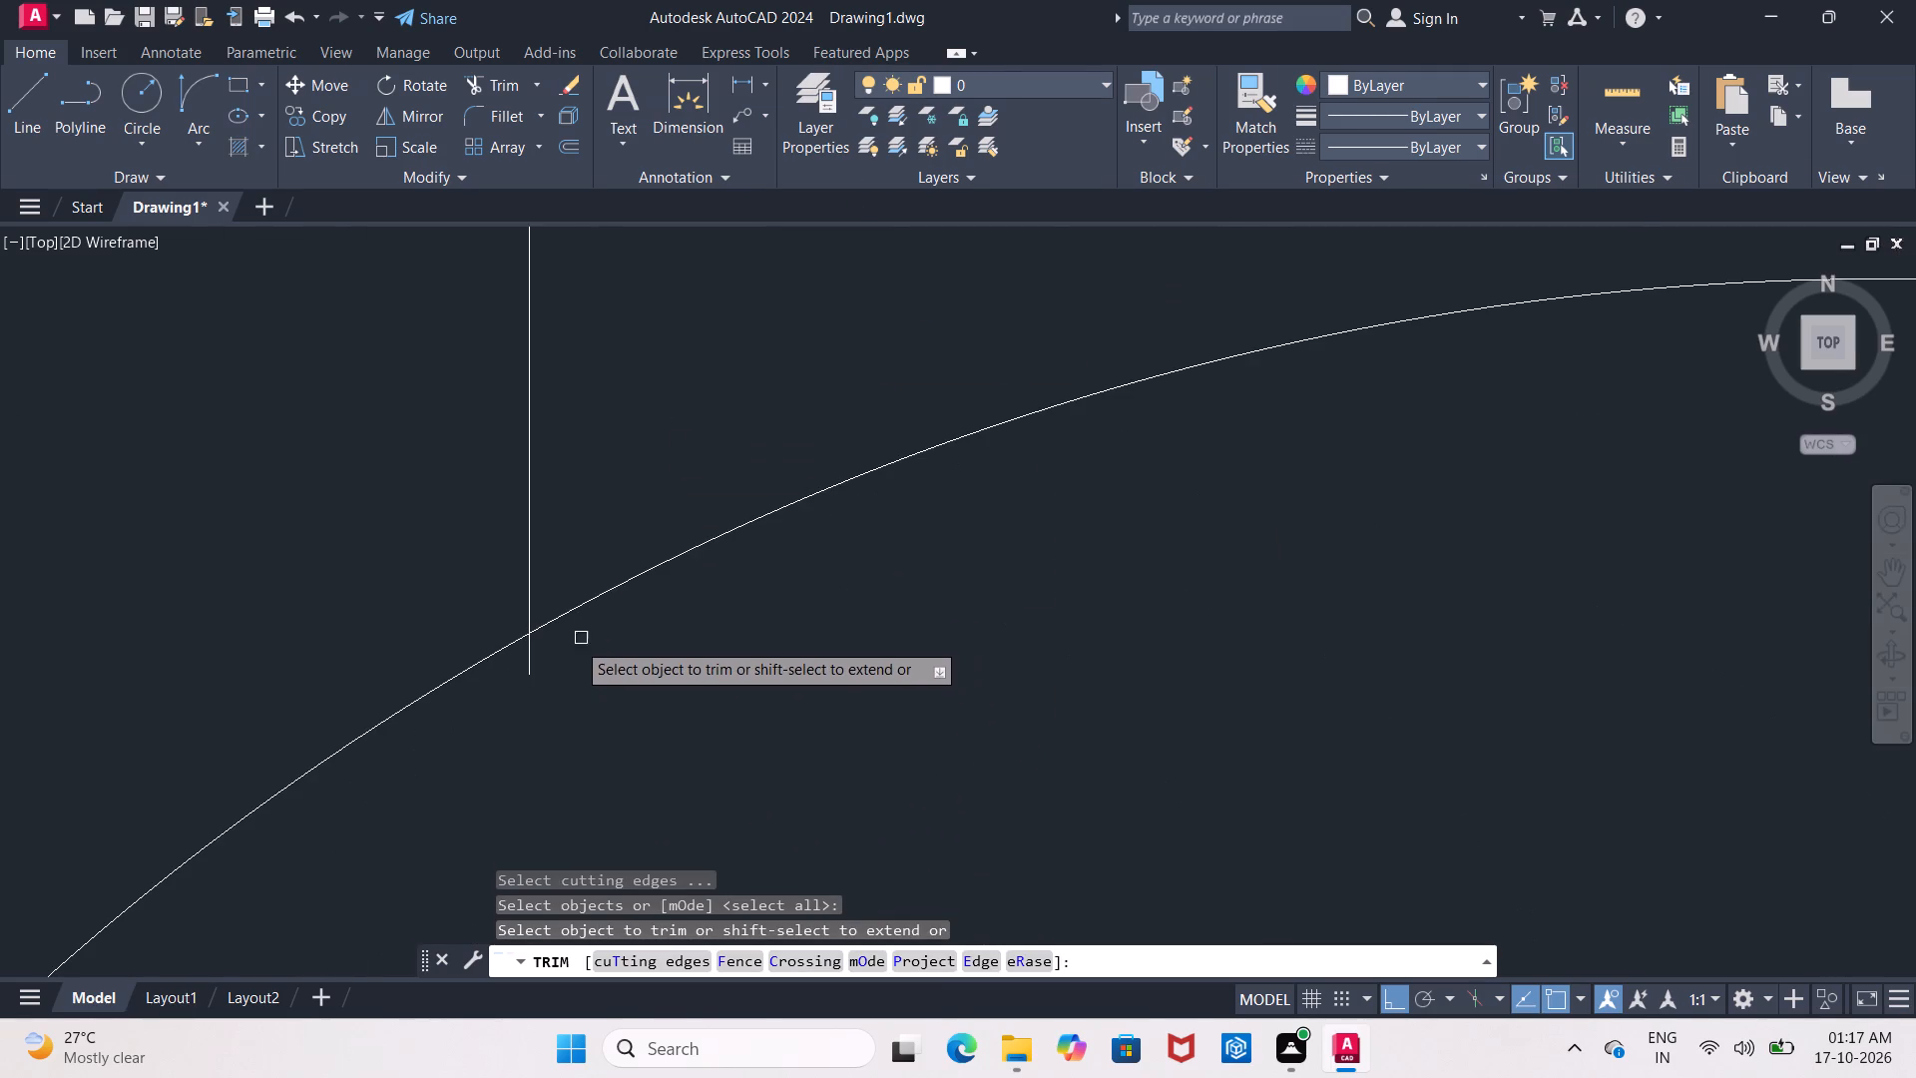
left_click(533, 667)
scroll(534, 665, "down", 5)
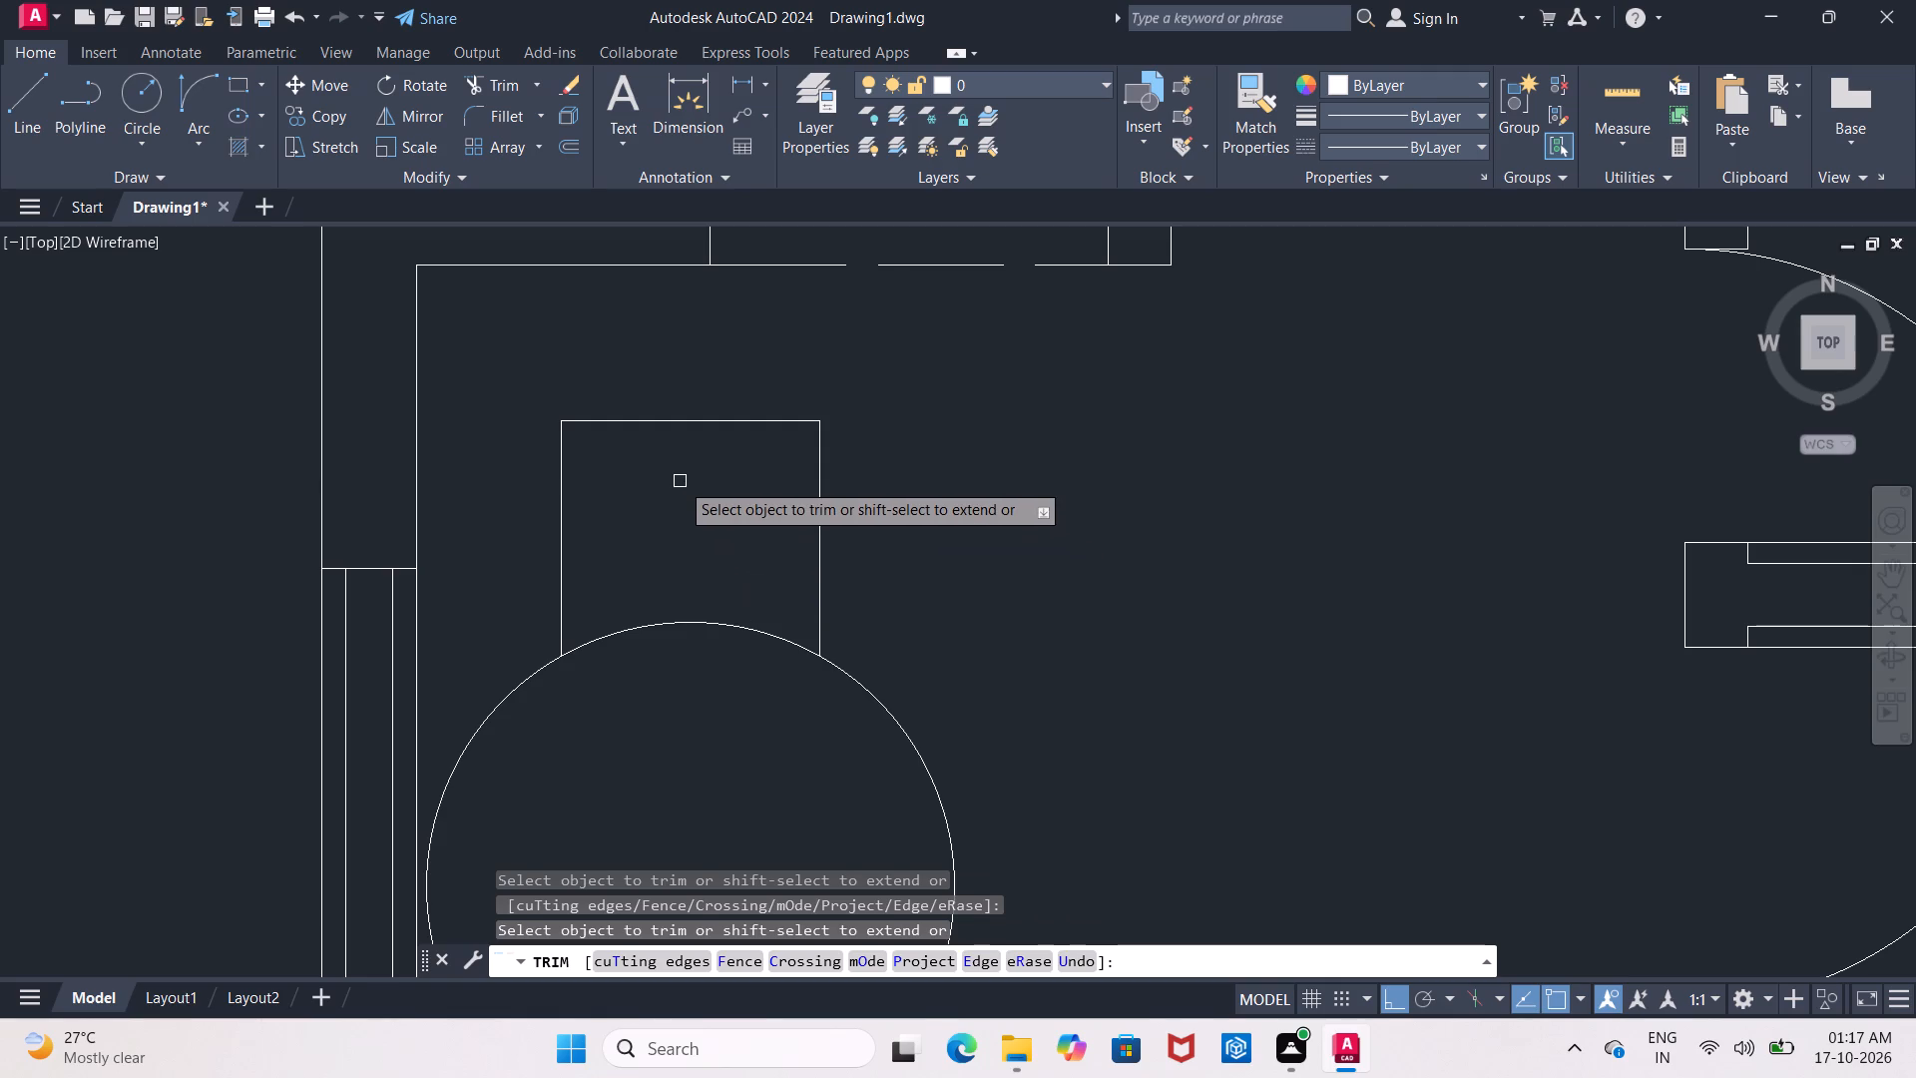
key("Escape")
With ortho off, draw a slanted line about 1'-11 1/2" long from the left side's foot to just above the top edge, leaning slightly inward.
left_click(31, 94)
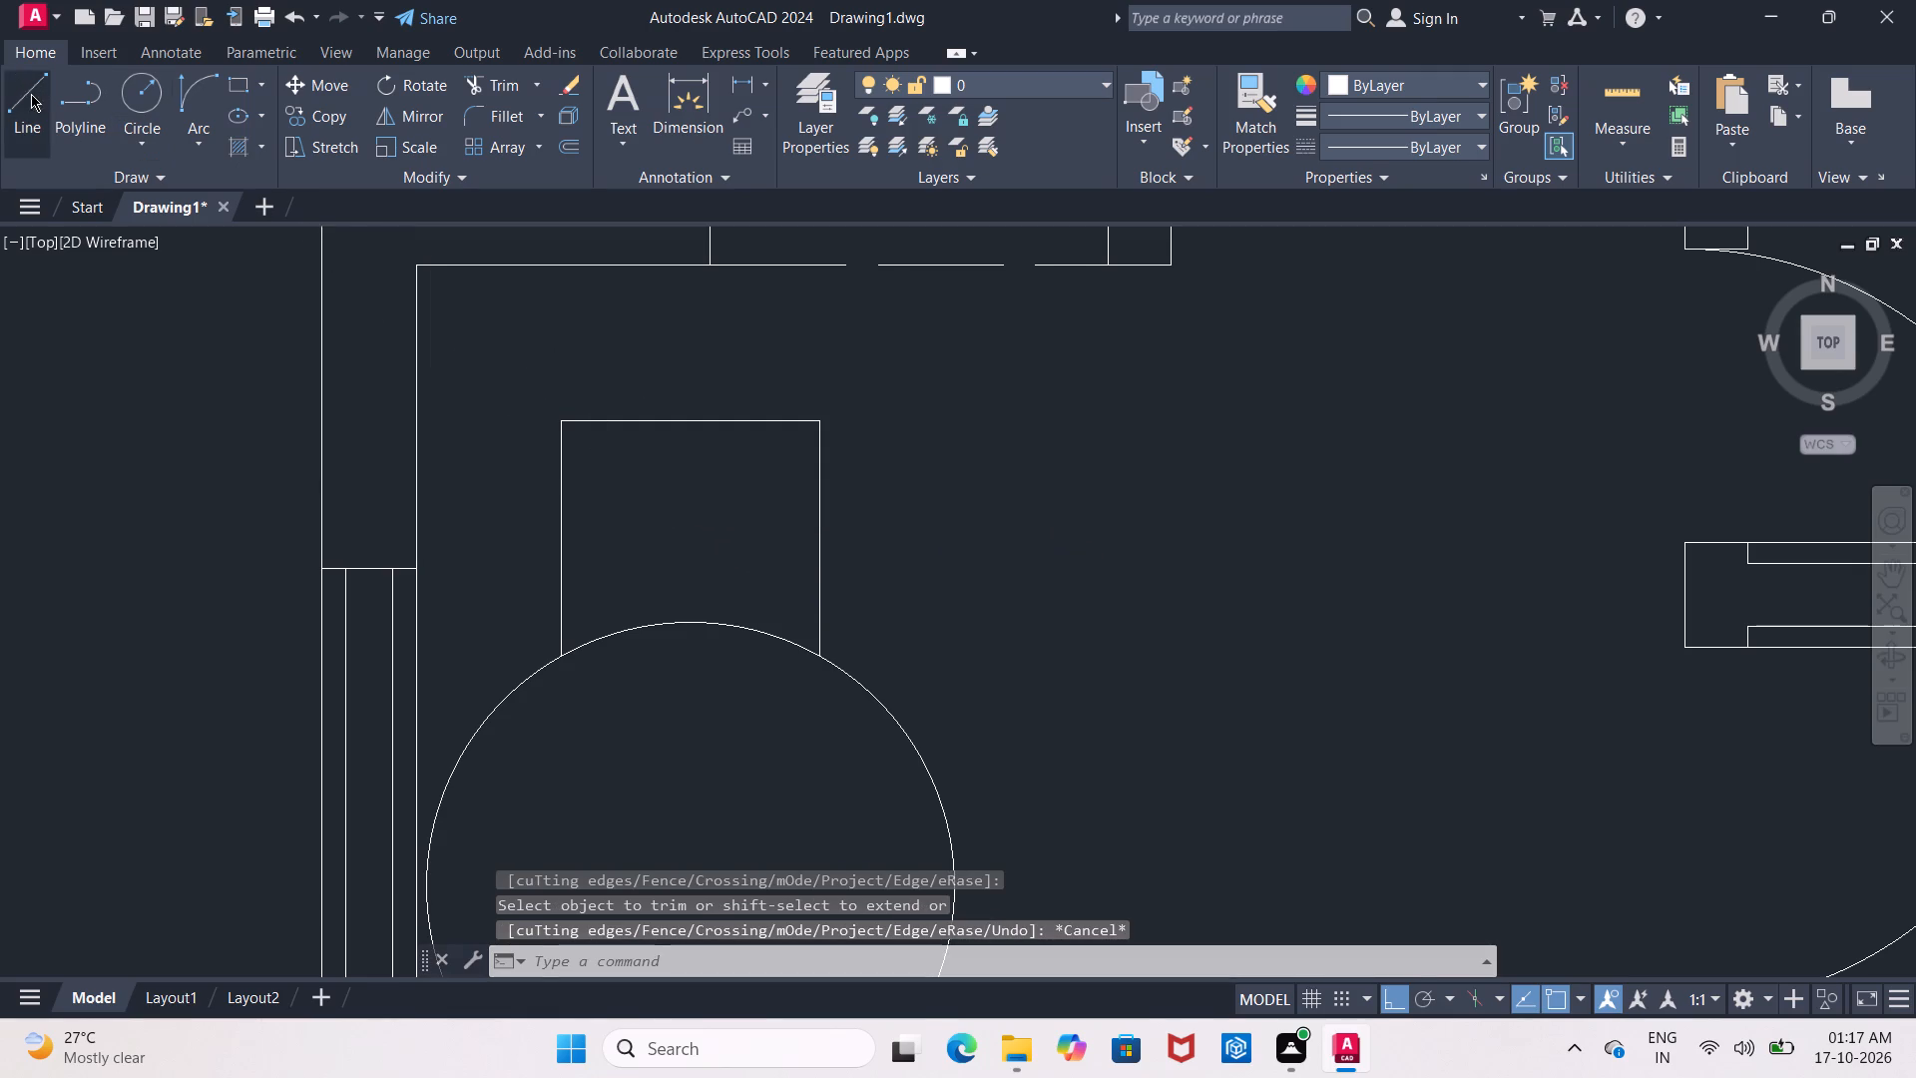
left_click(560, 654)
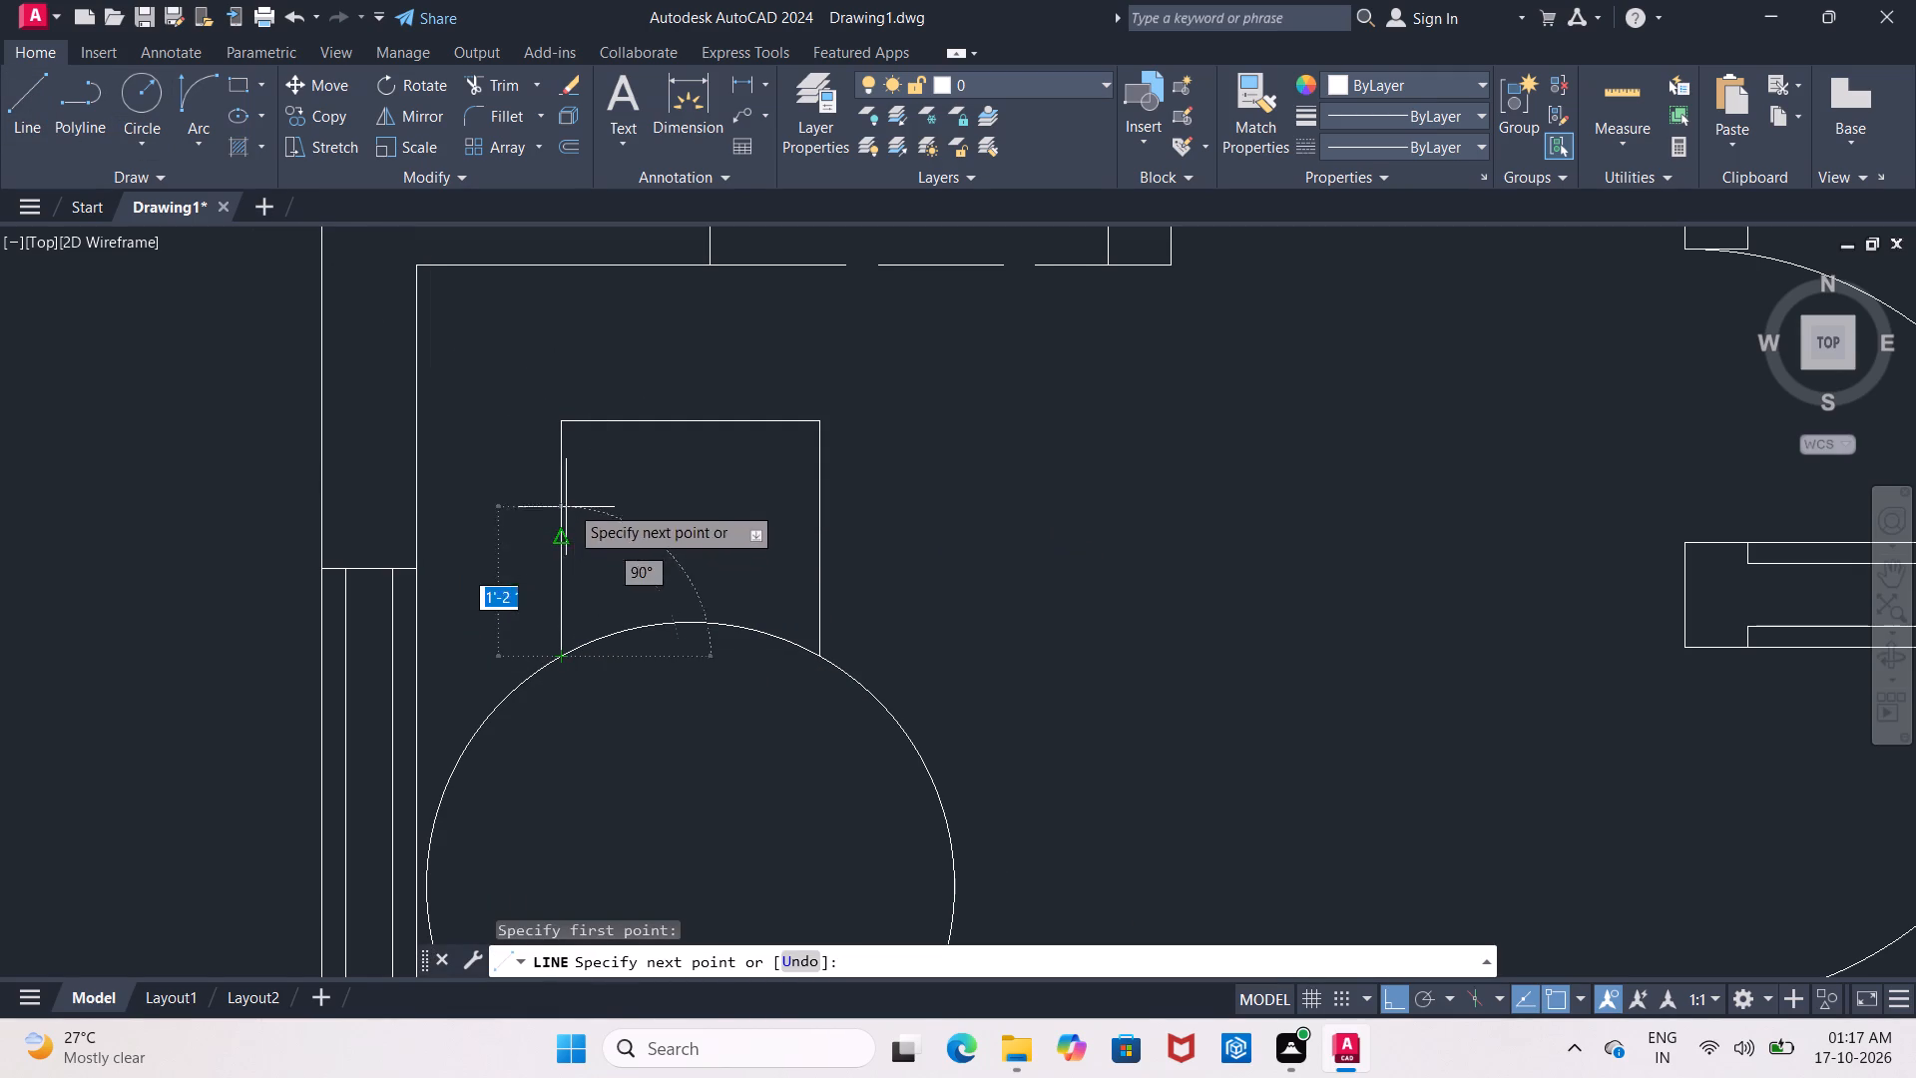
left_click(1382, 999)
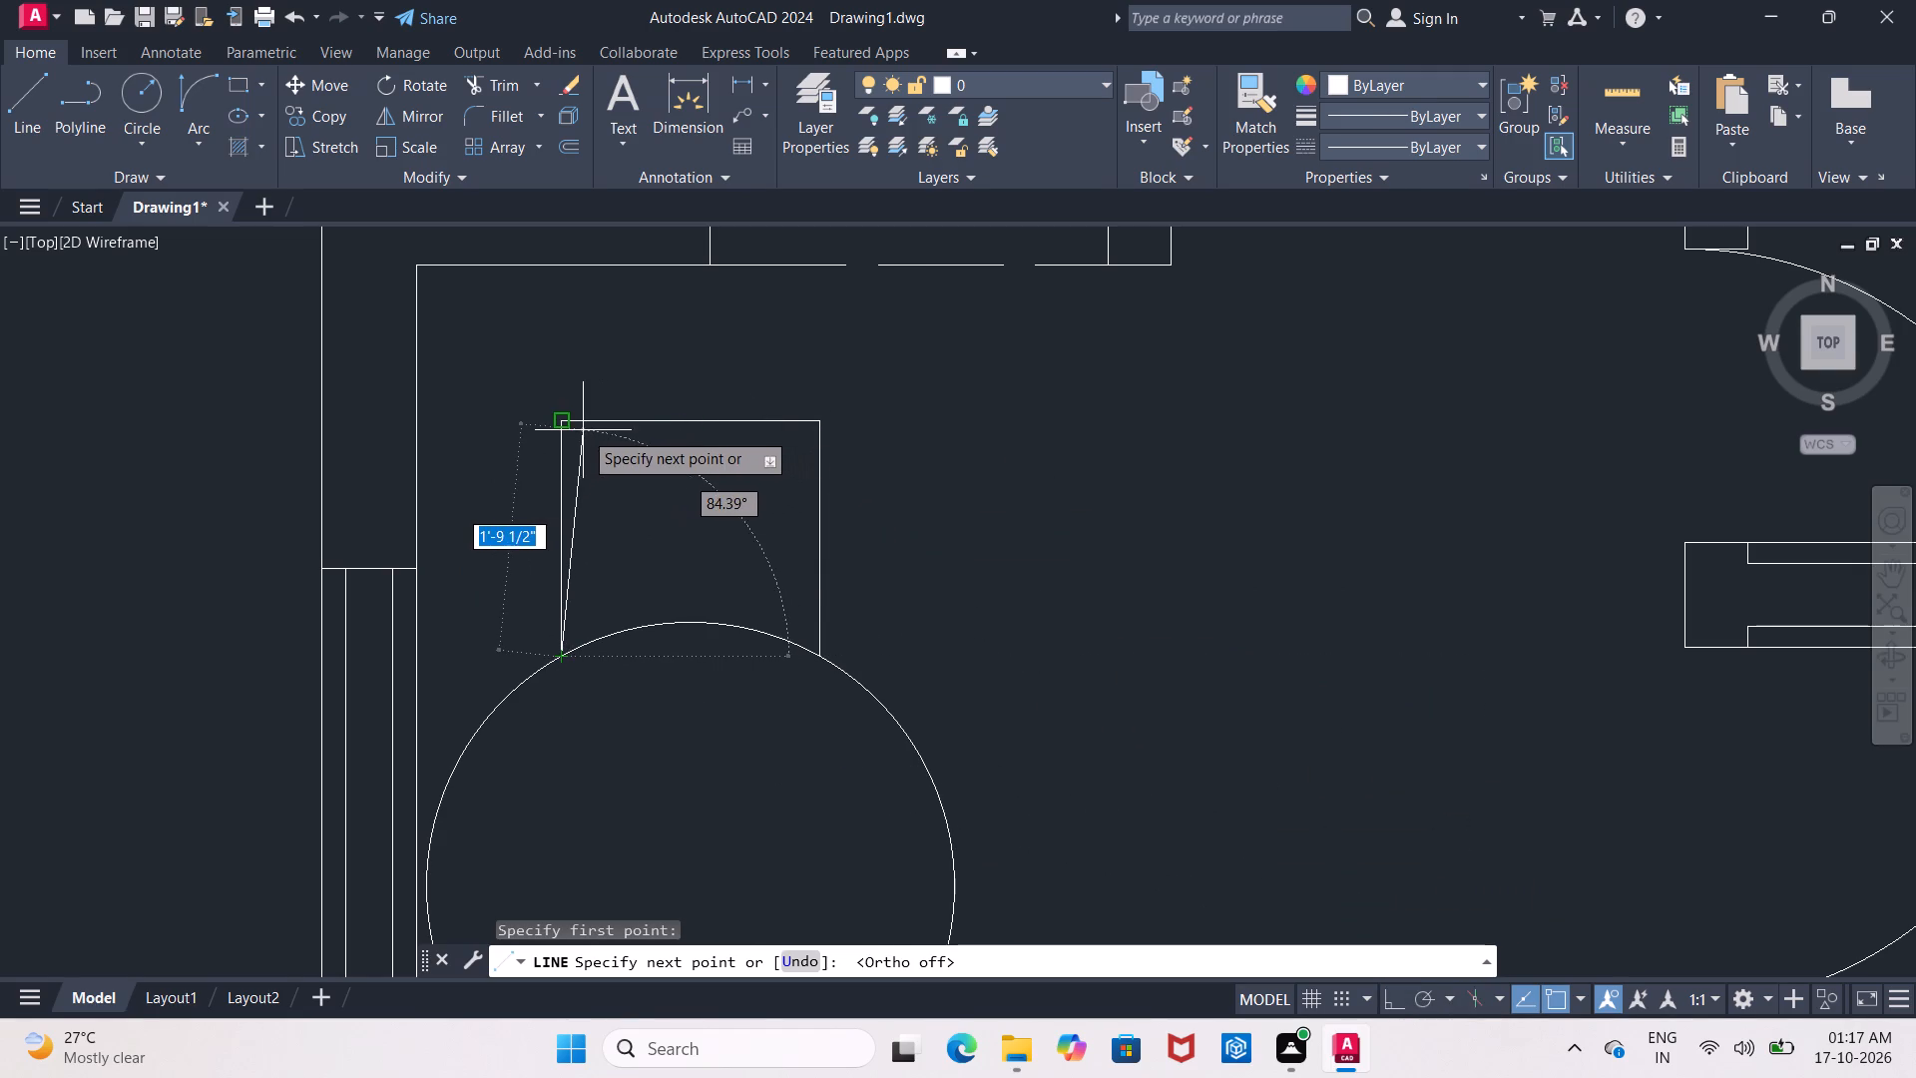
scroll(575, 410, "up", 2)
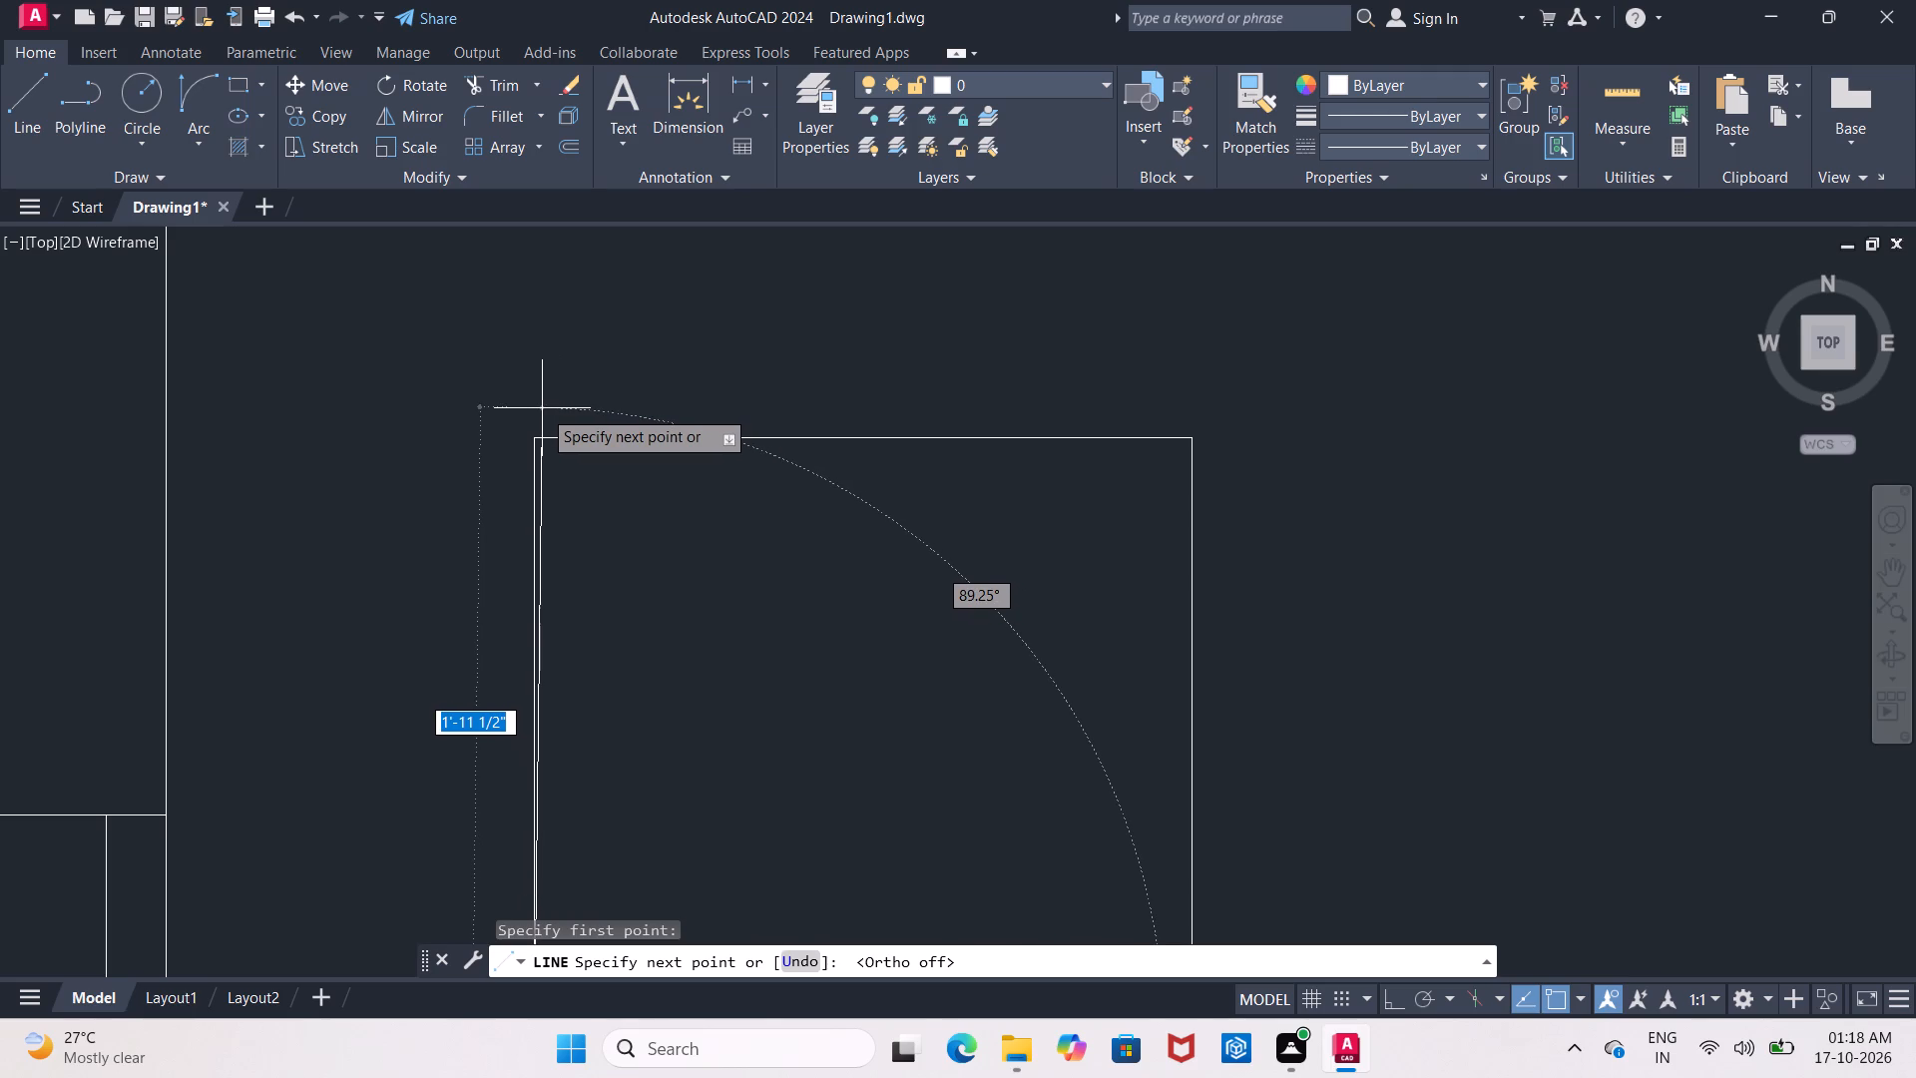
left_click(553, 410)
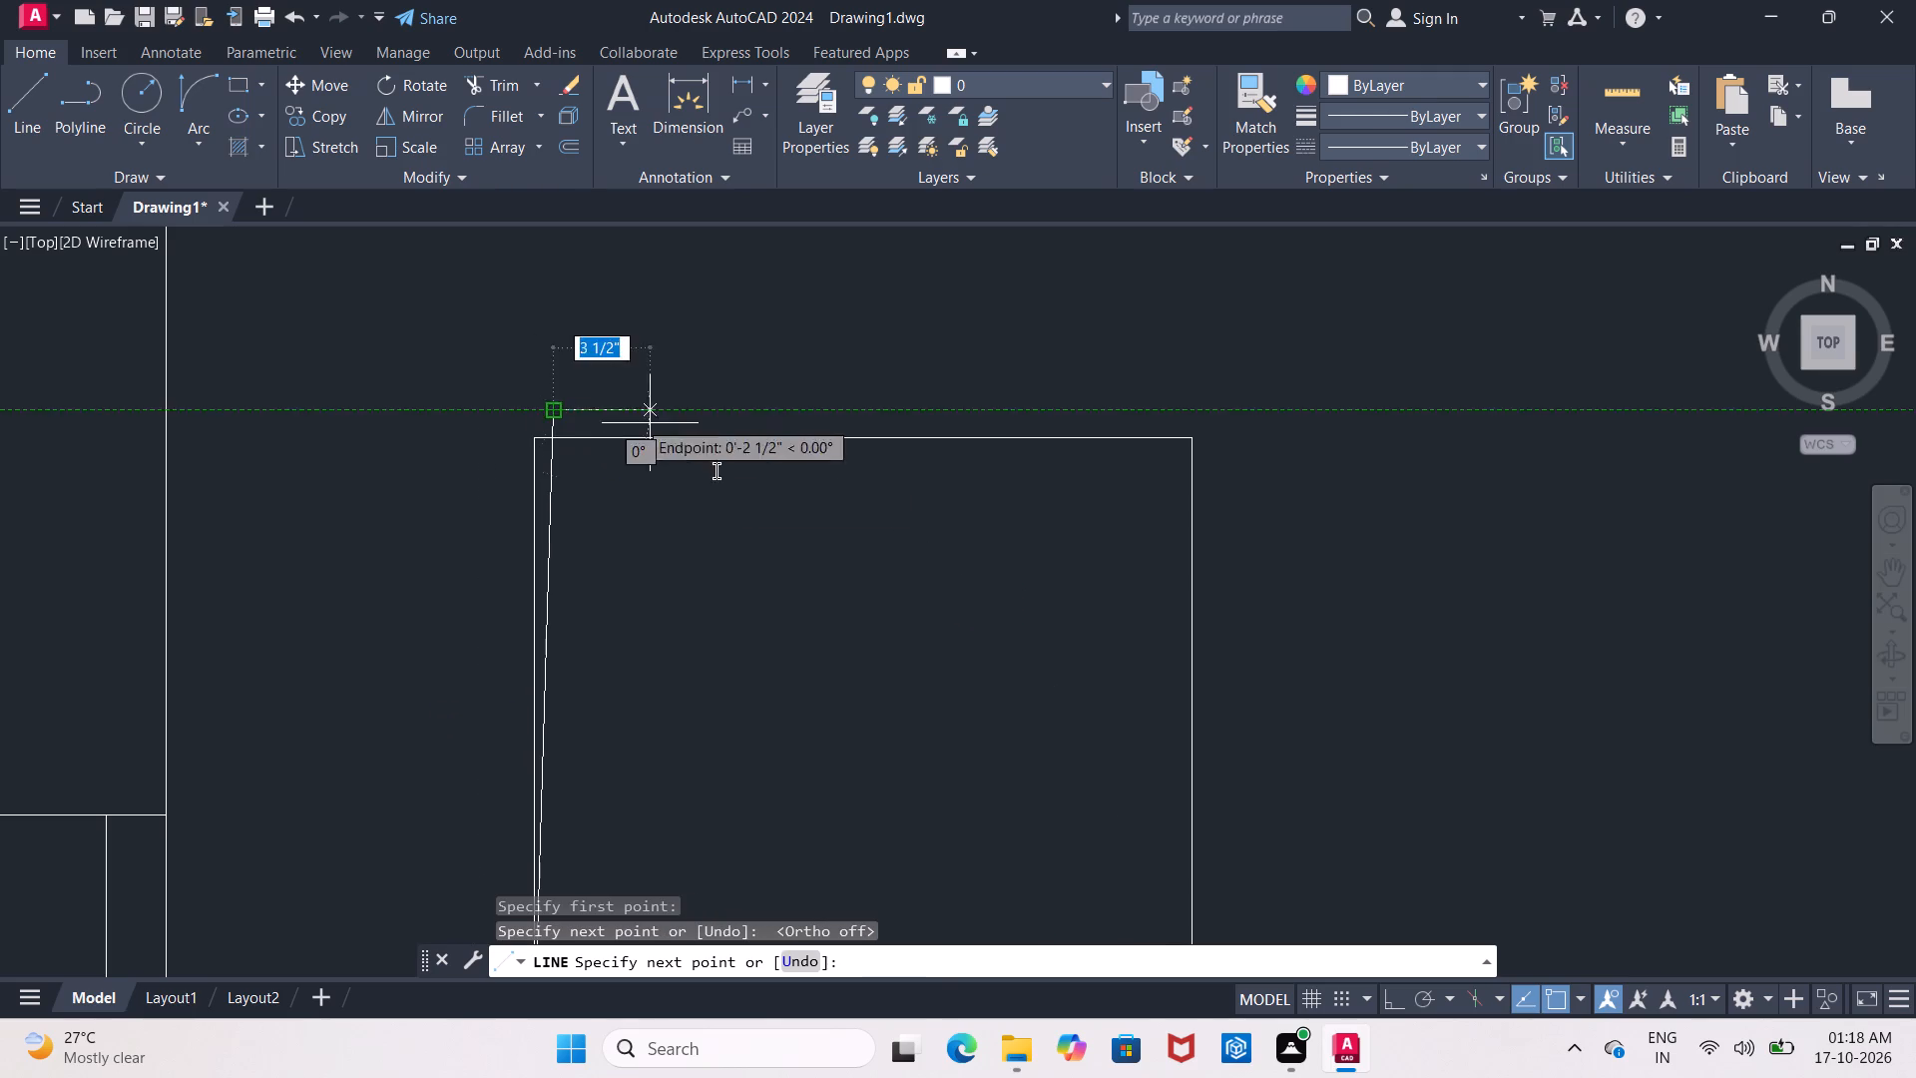
middle_click_drag(701, 538, 683, 374)
key("Escape")
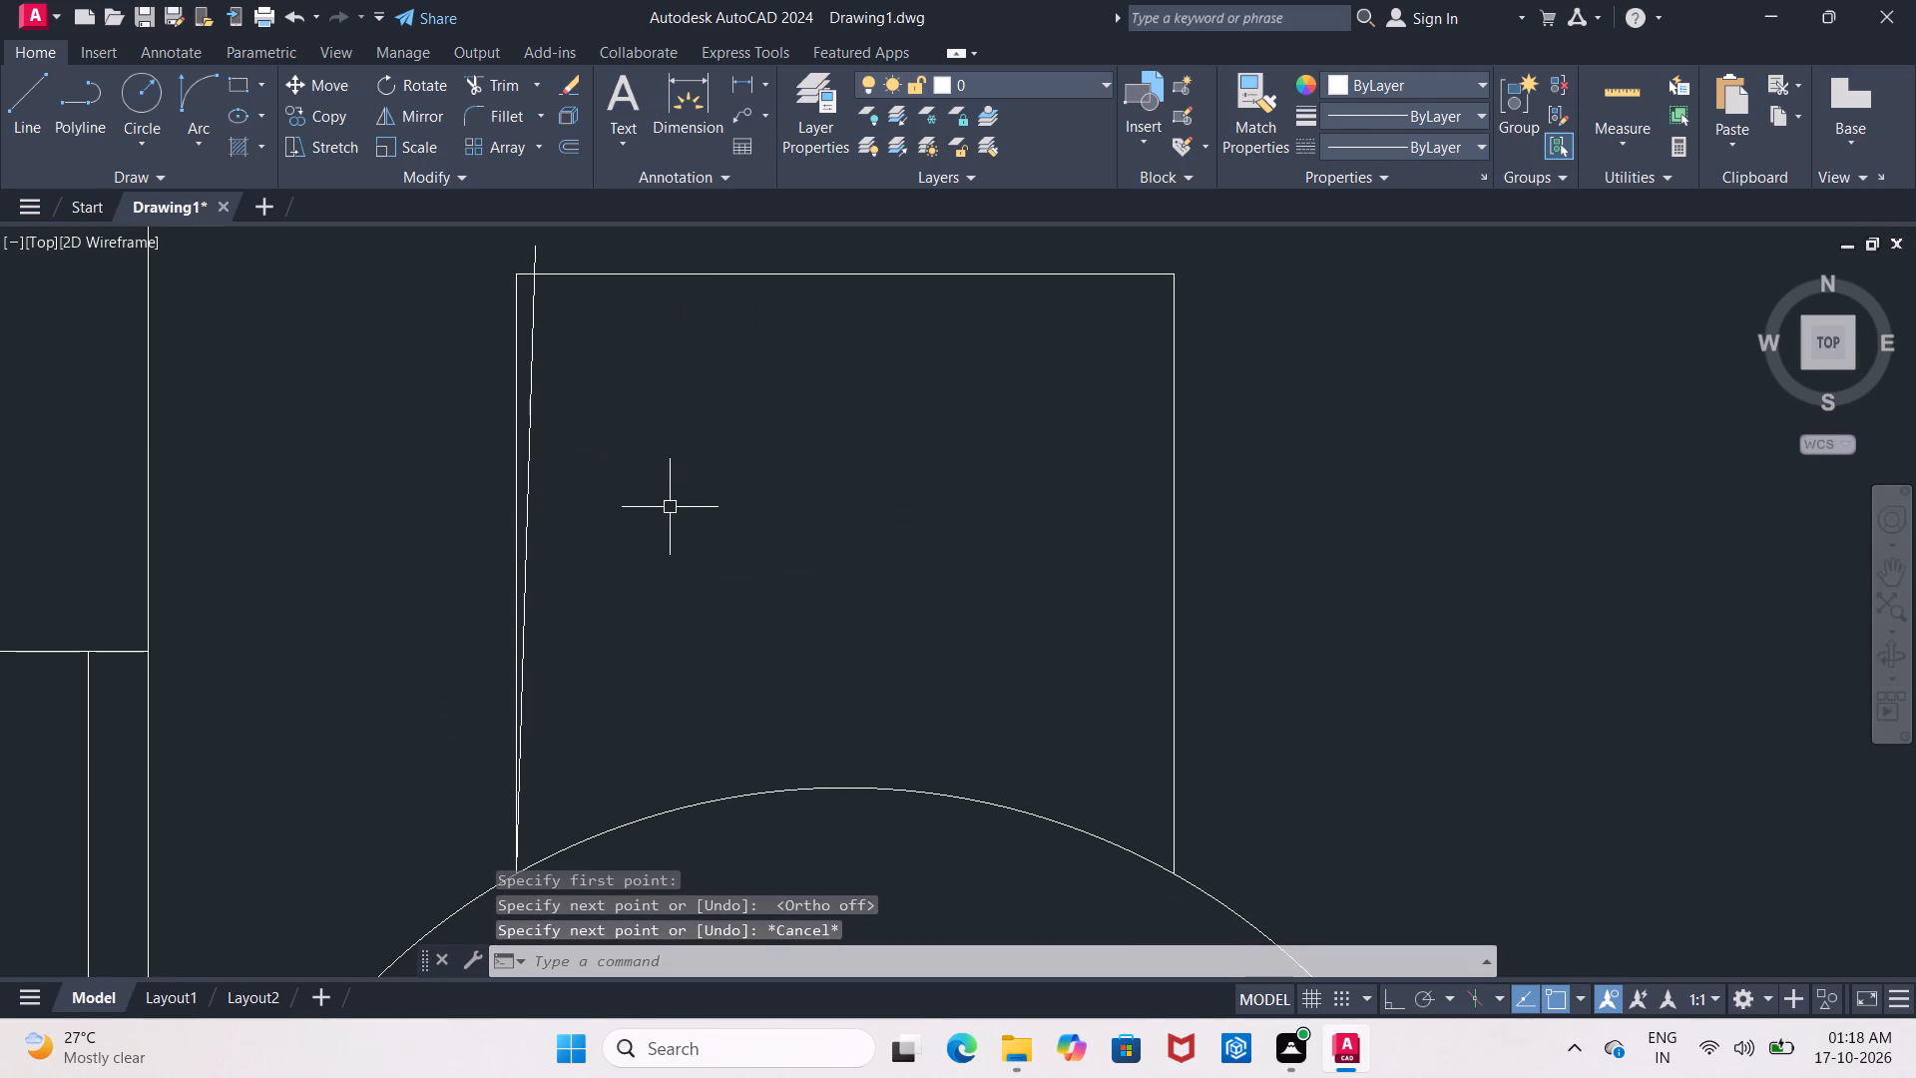
Copy the slanted line from the left side's foot to the foot of the chair's right side.
left_click(530, 372)
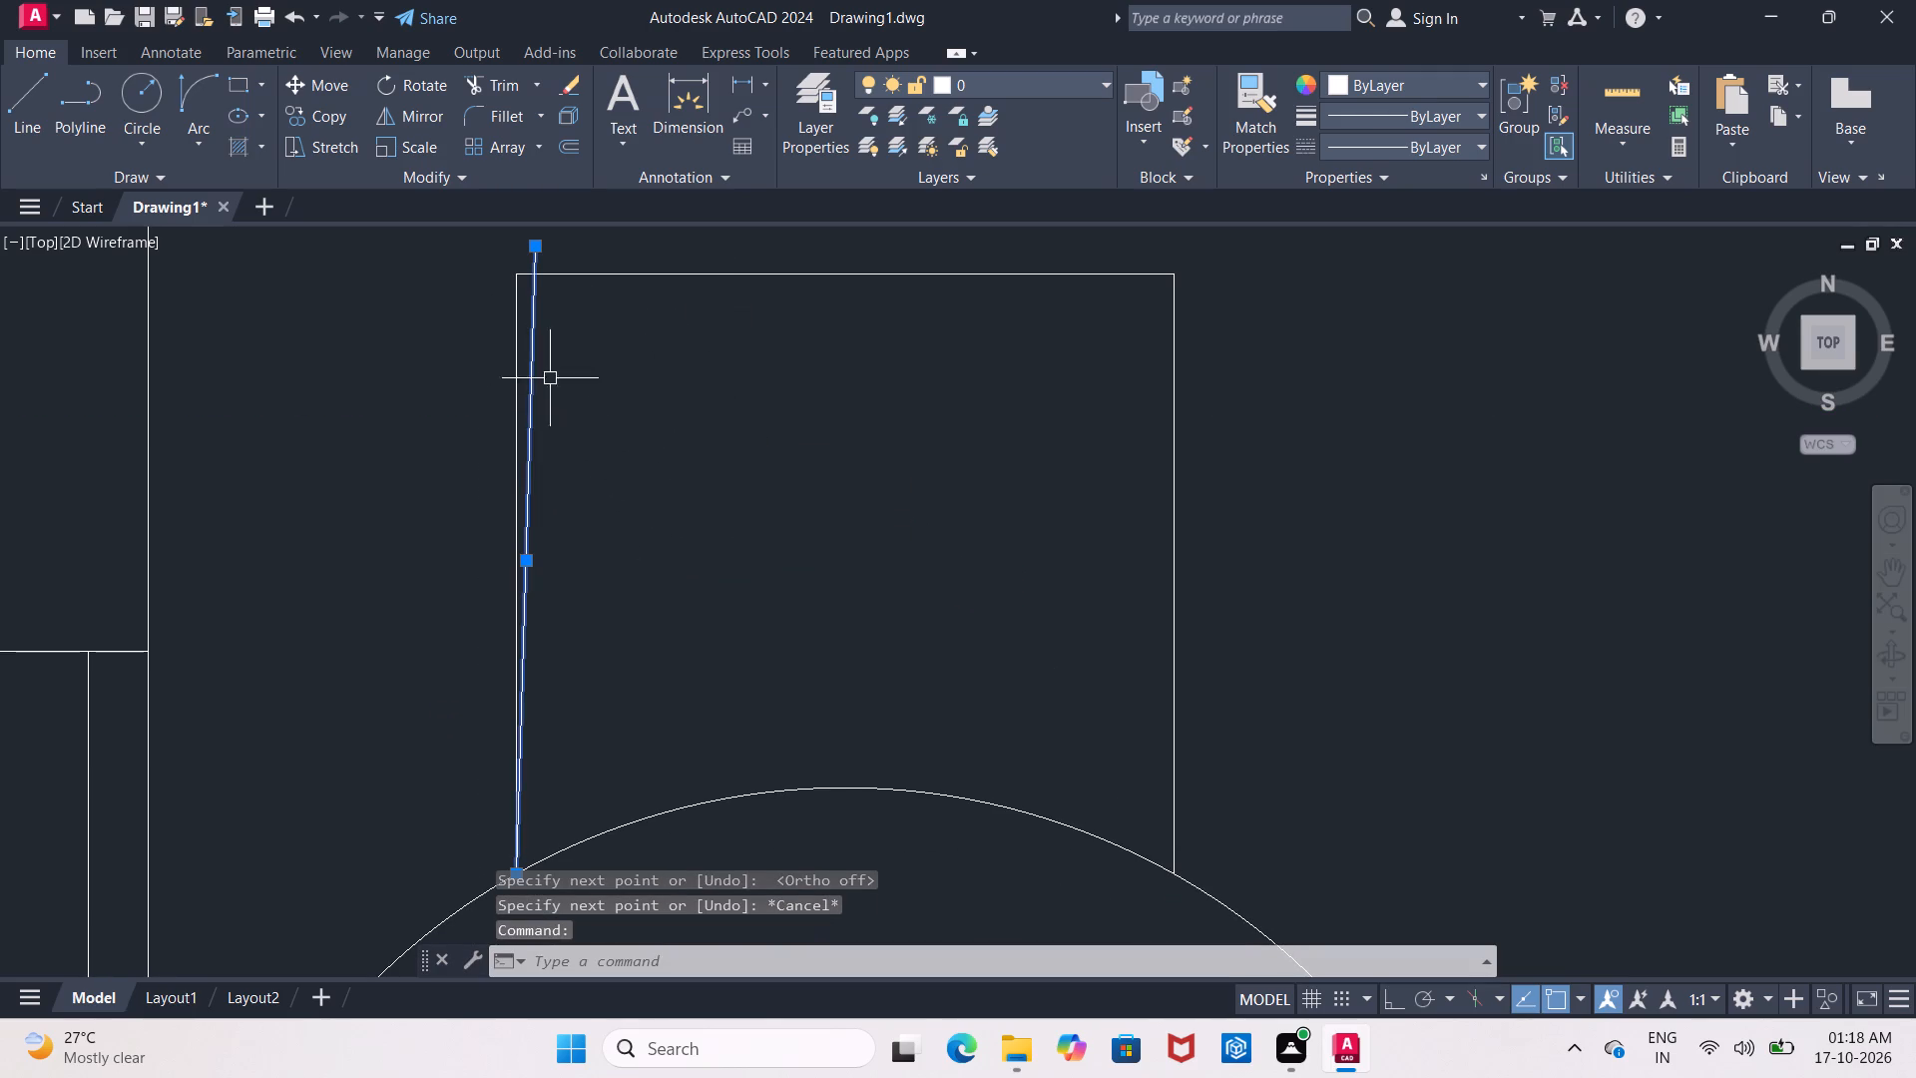
left_click(320, 110)
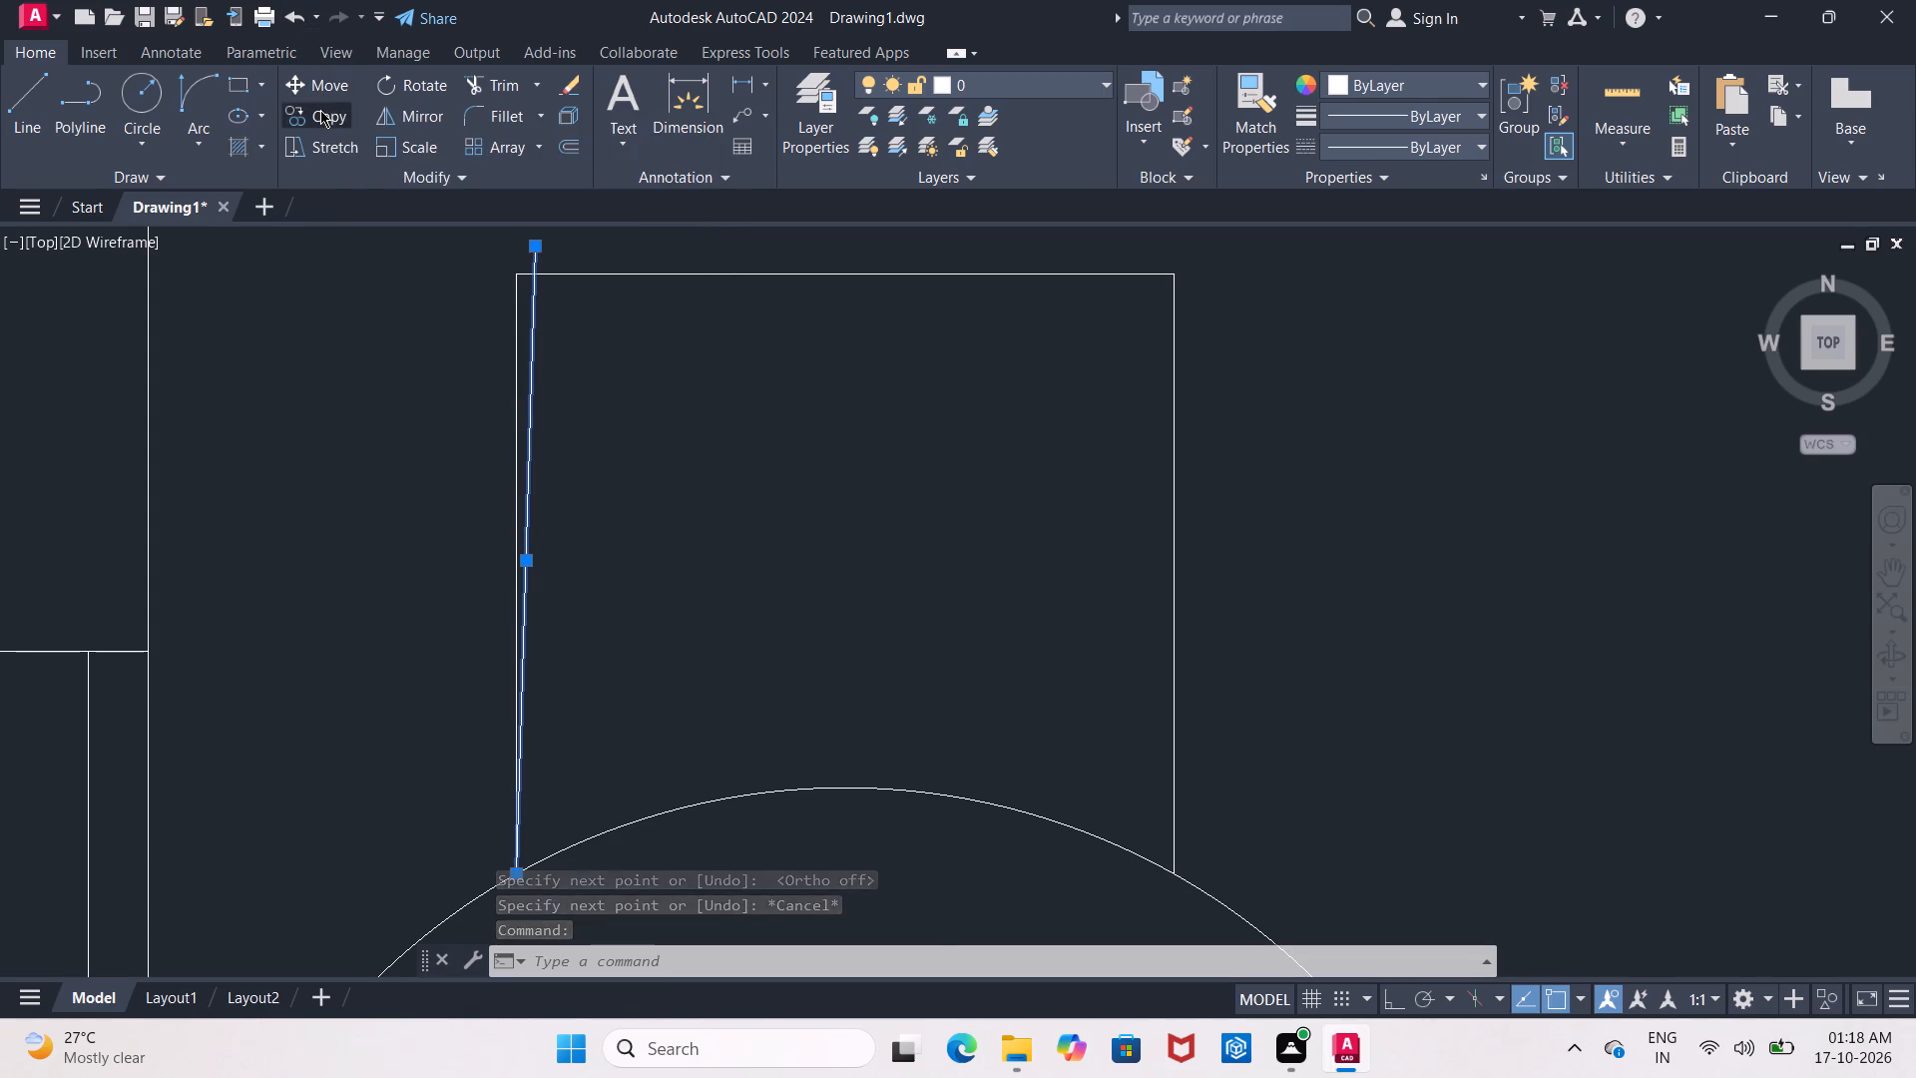
left_click_drag(518, 875, 529, 871)
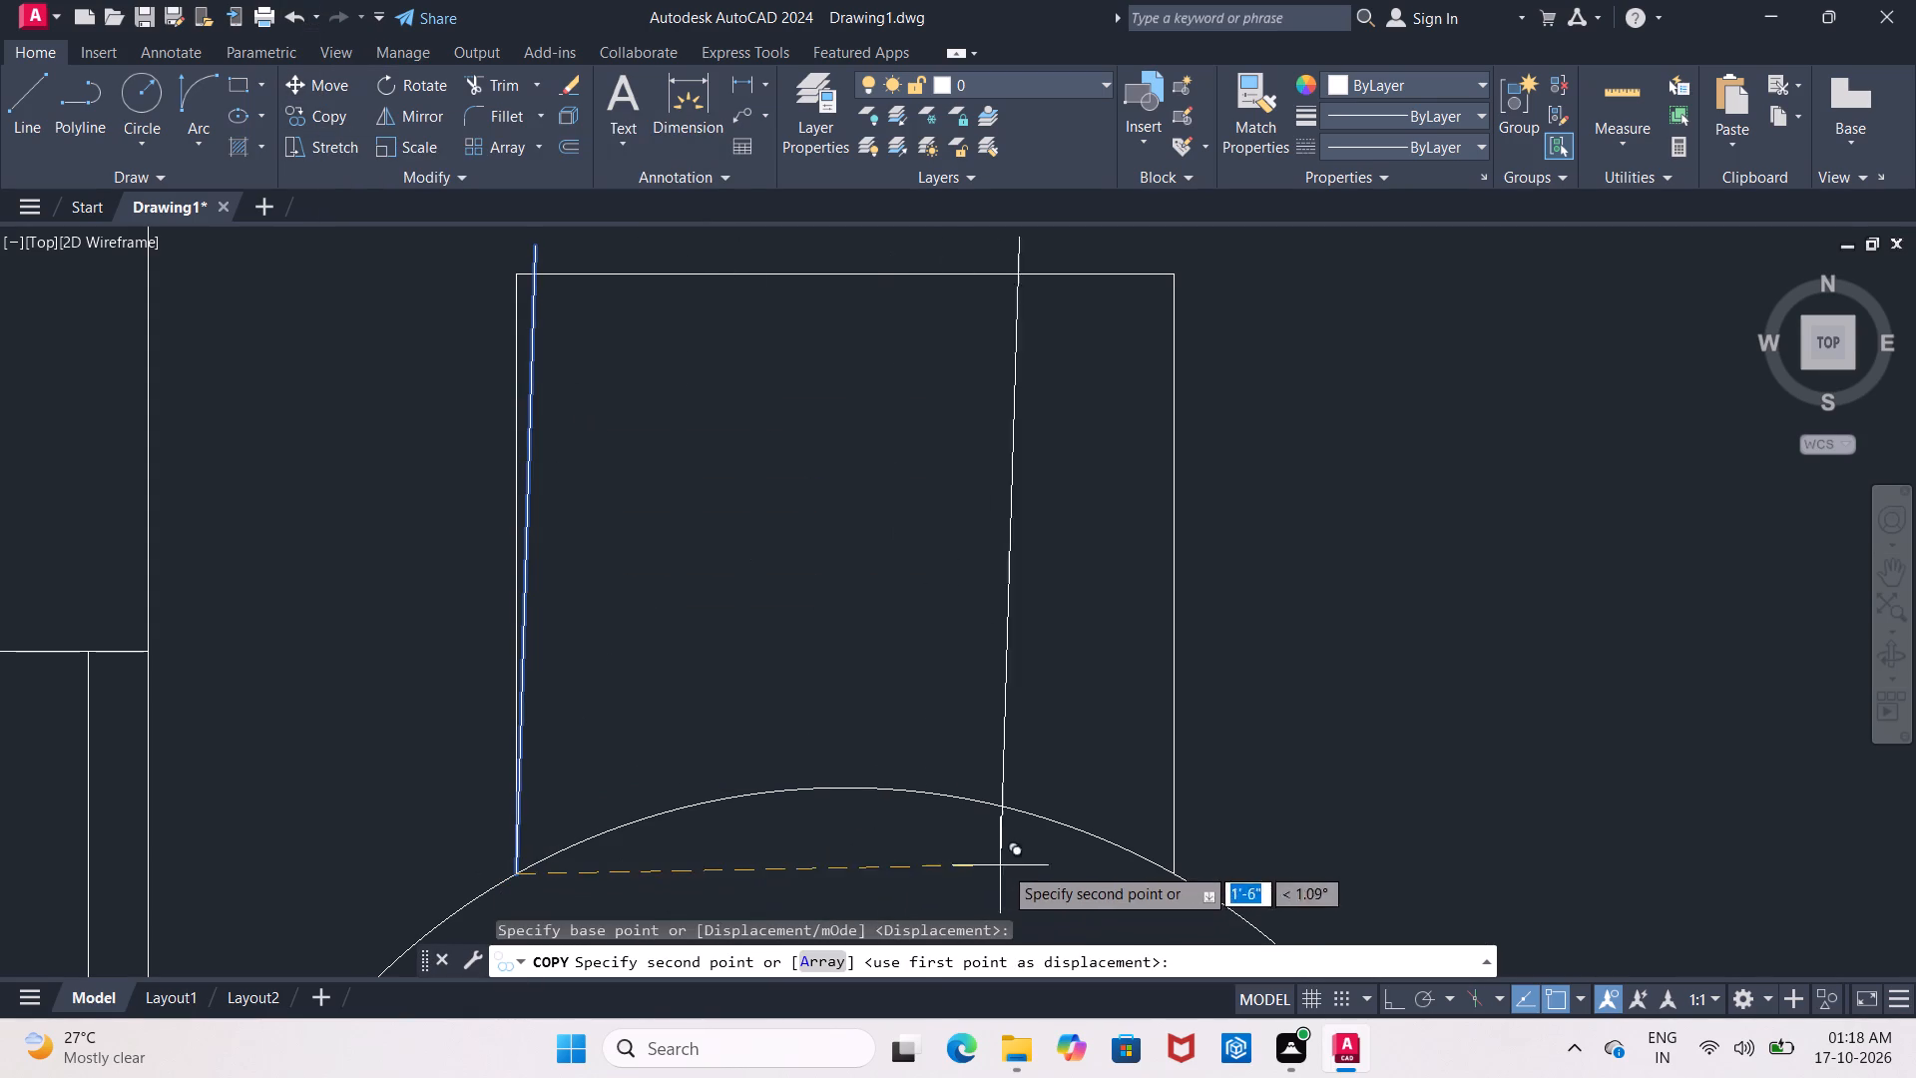
left_click(1173, 870)
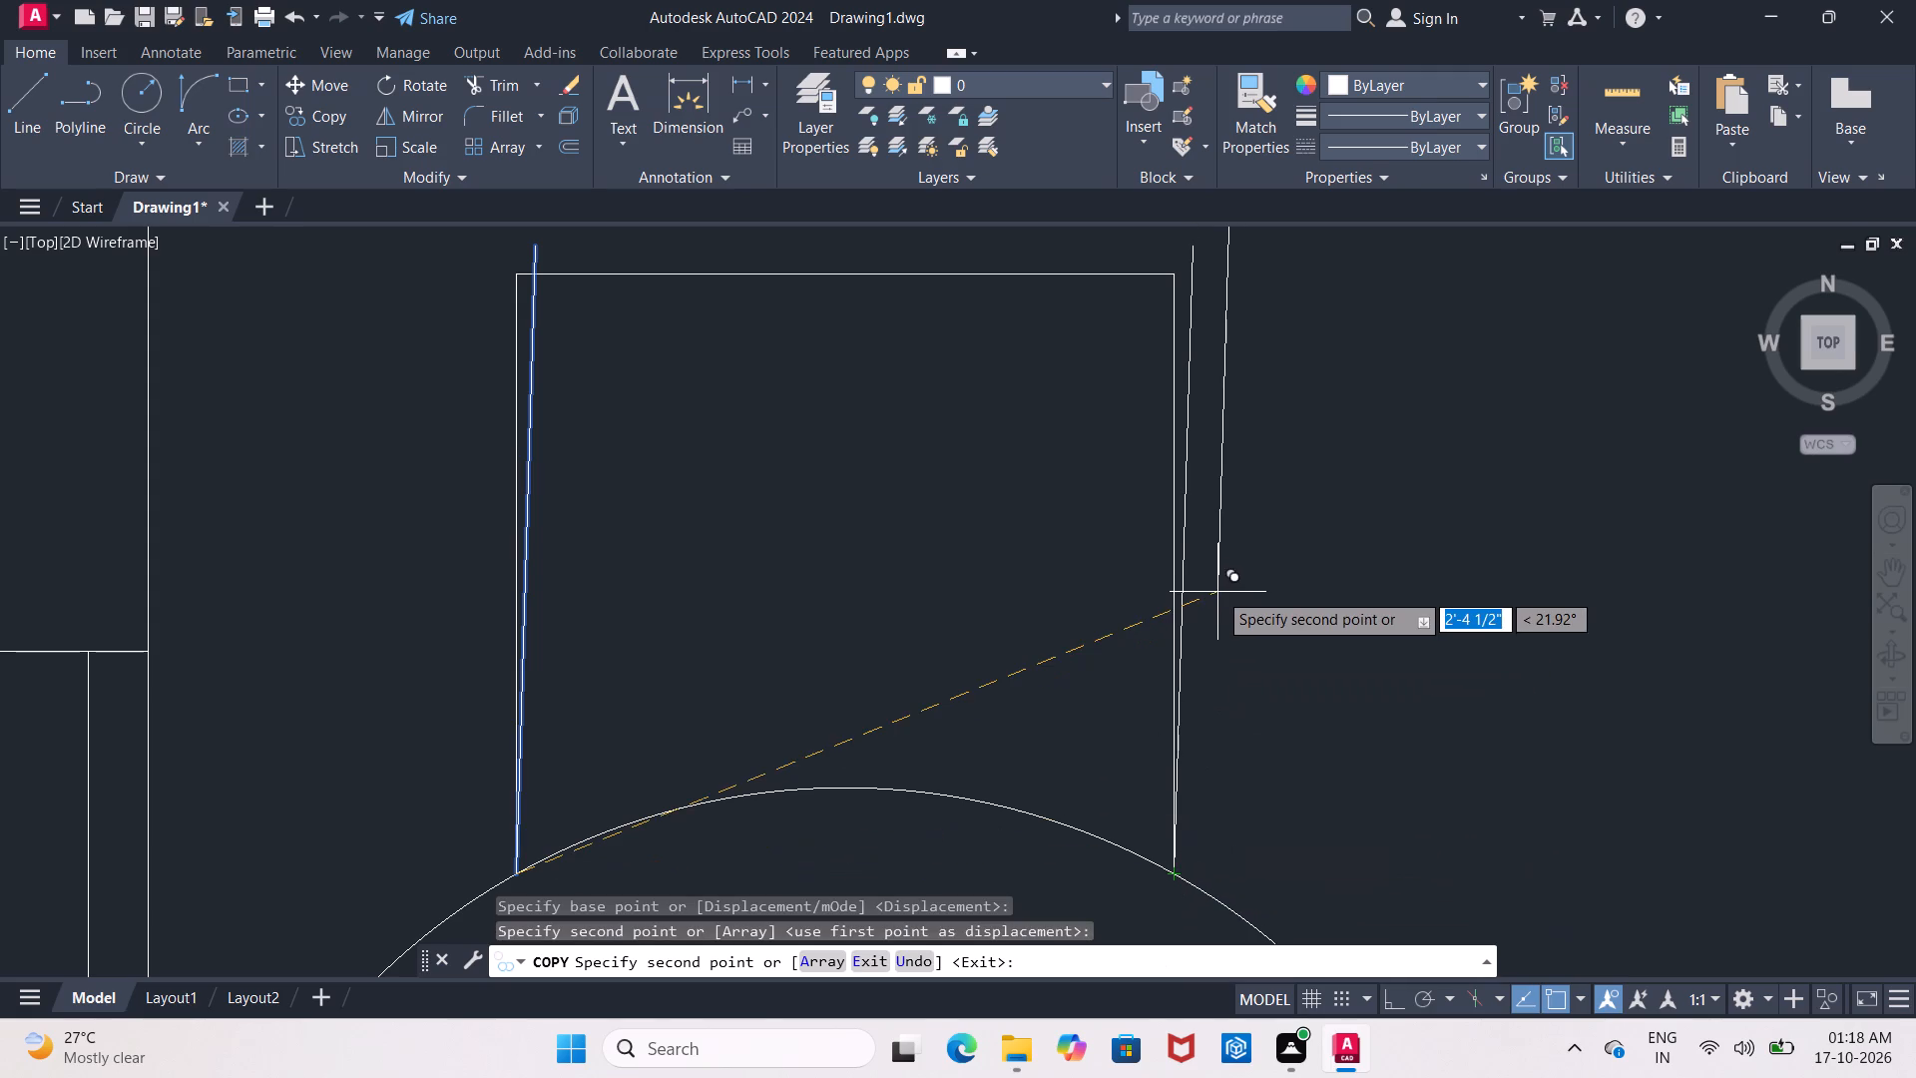
key("Escape")
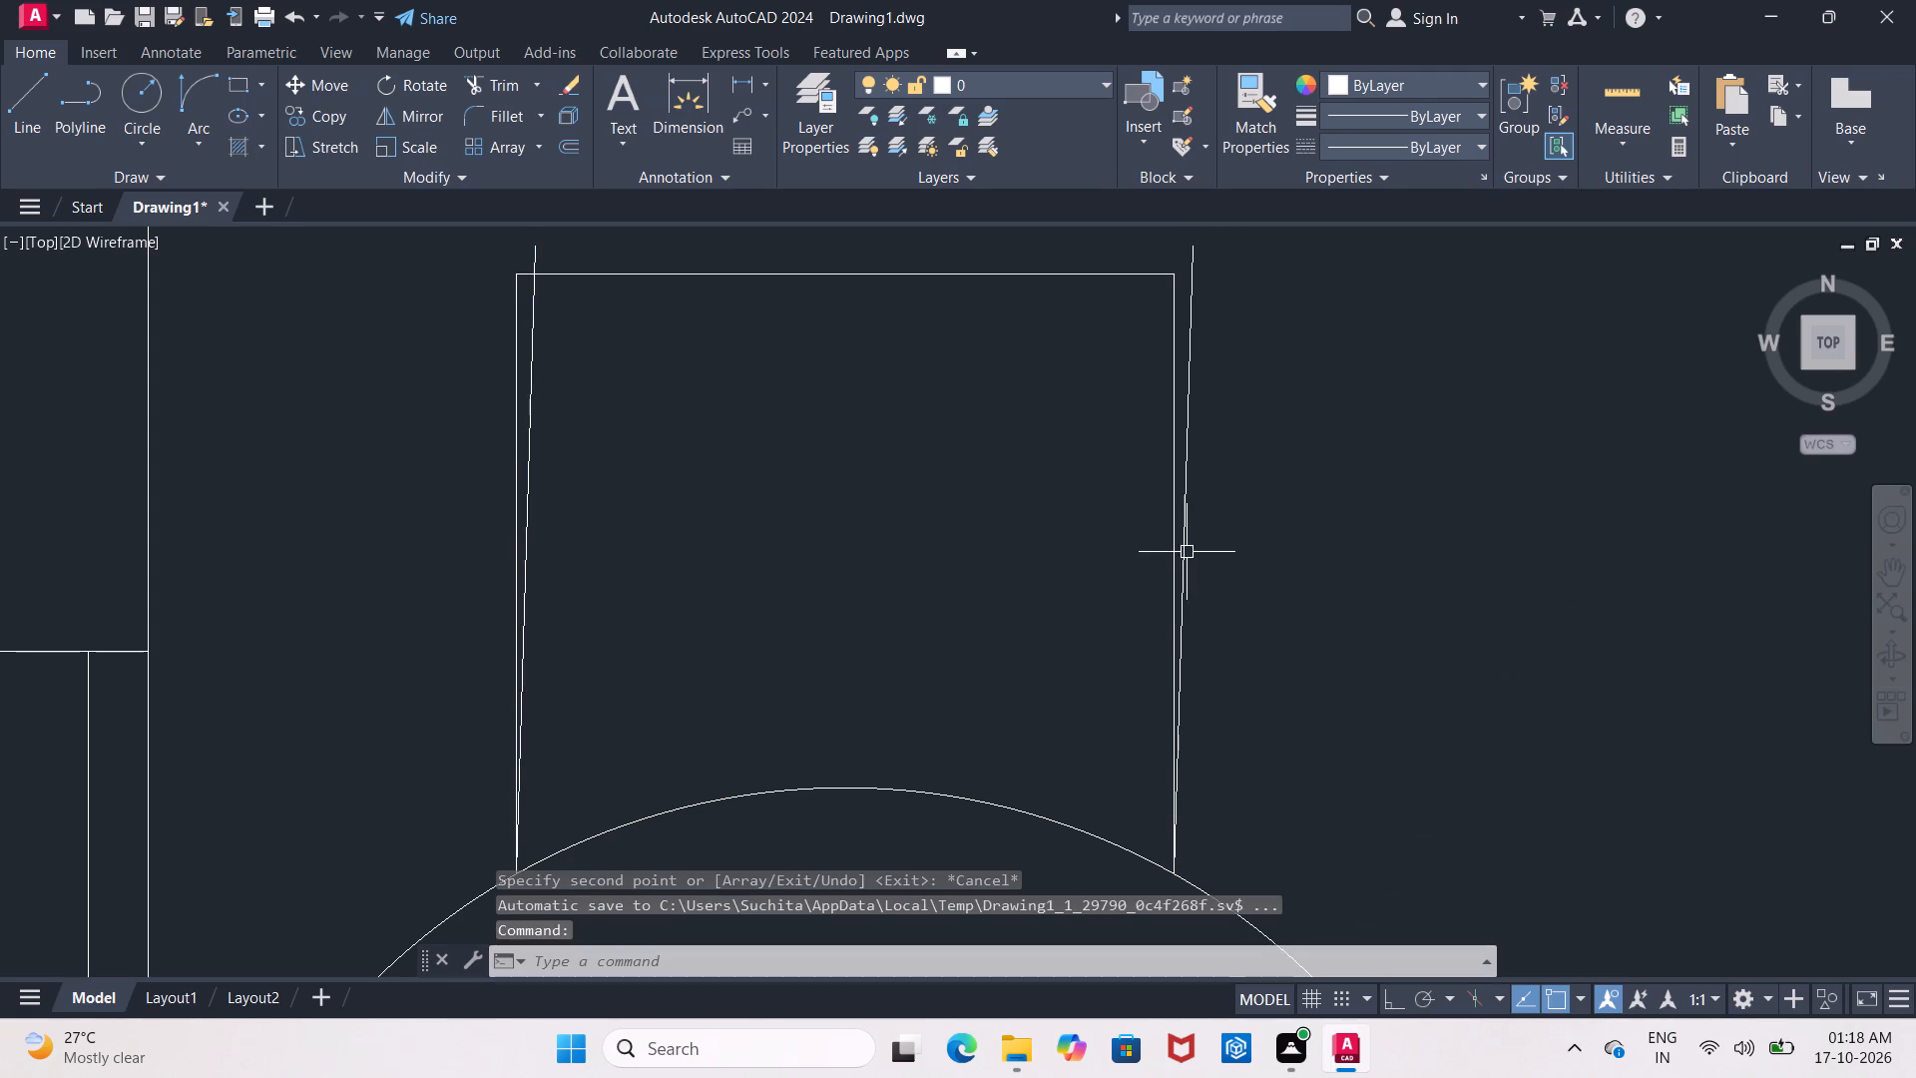
Mirror the copied slanted line about a near-vertical axis through its foot so it leans inward, erasing the source line.
left_click(1183, 548)
left_click(438, 111)
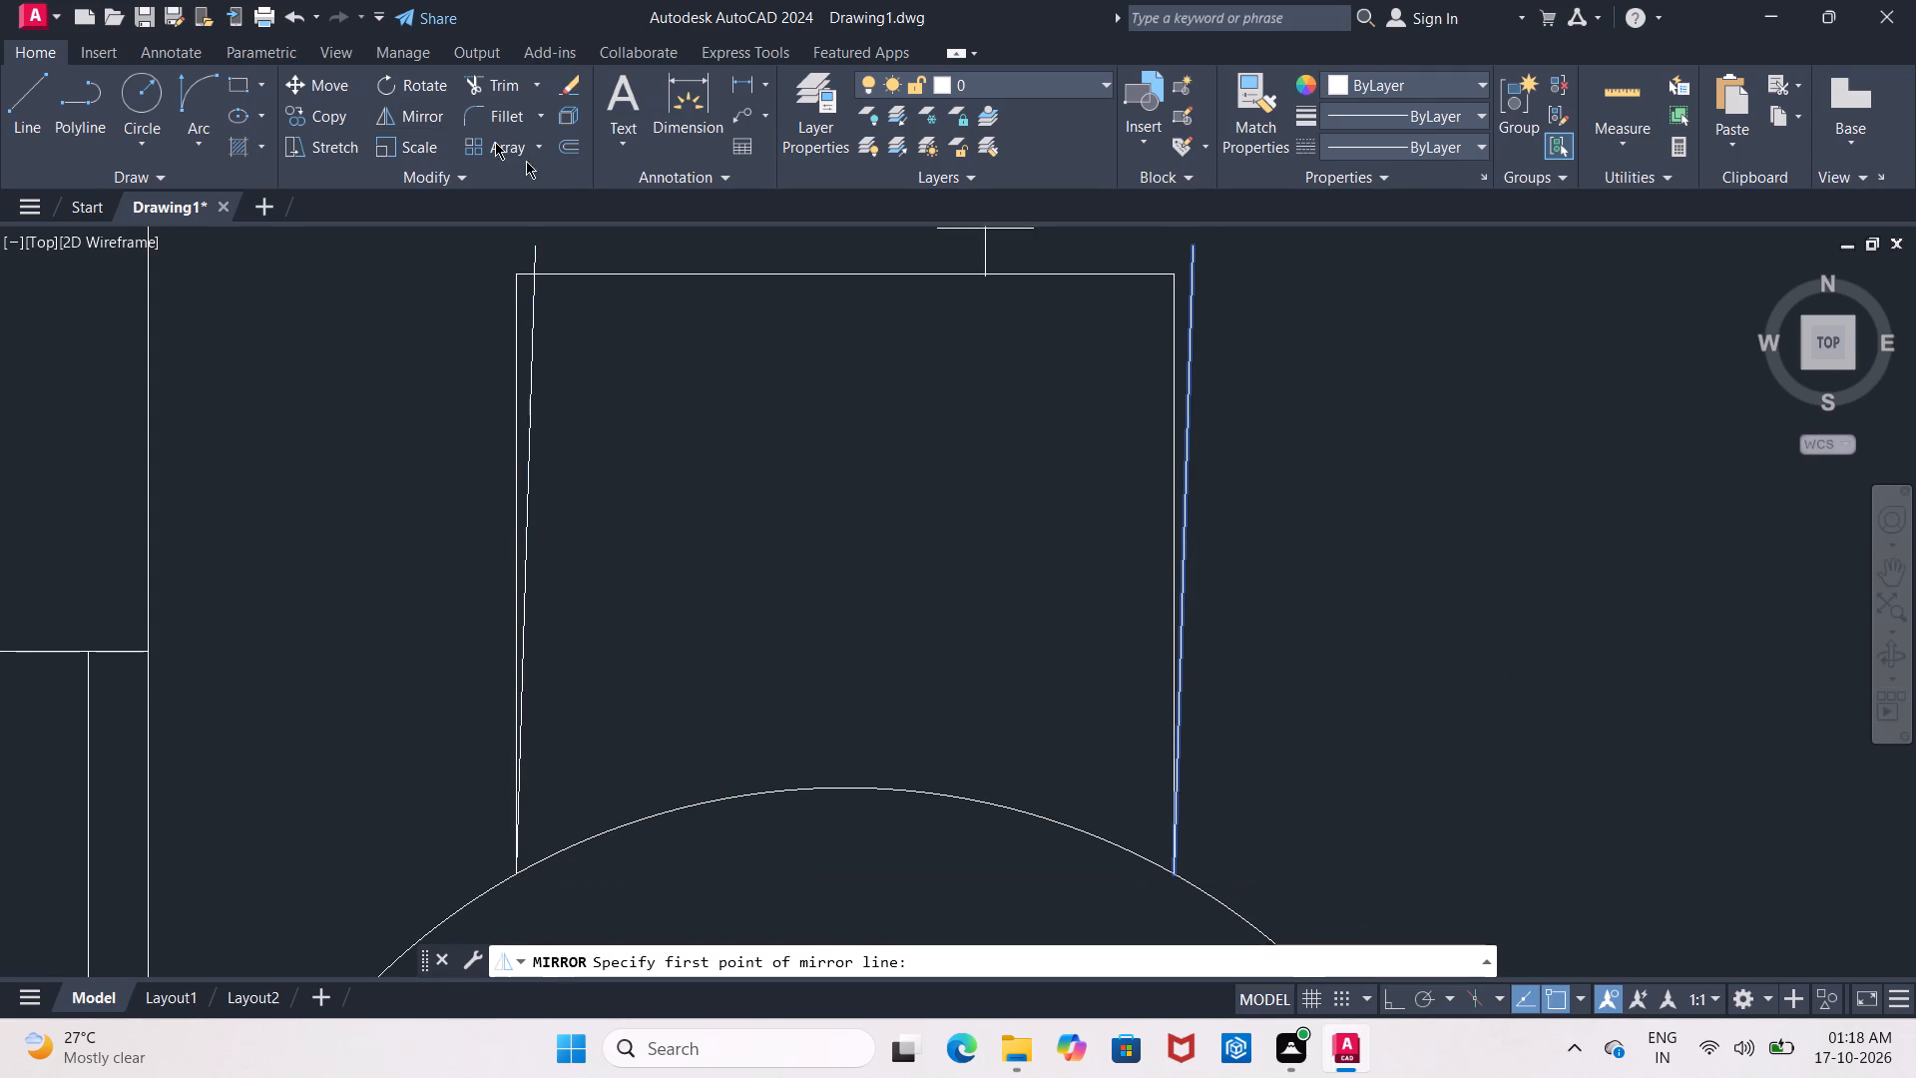
left_click(1173, 870)
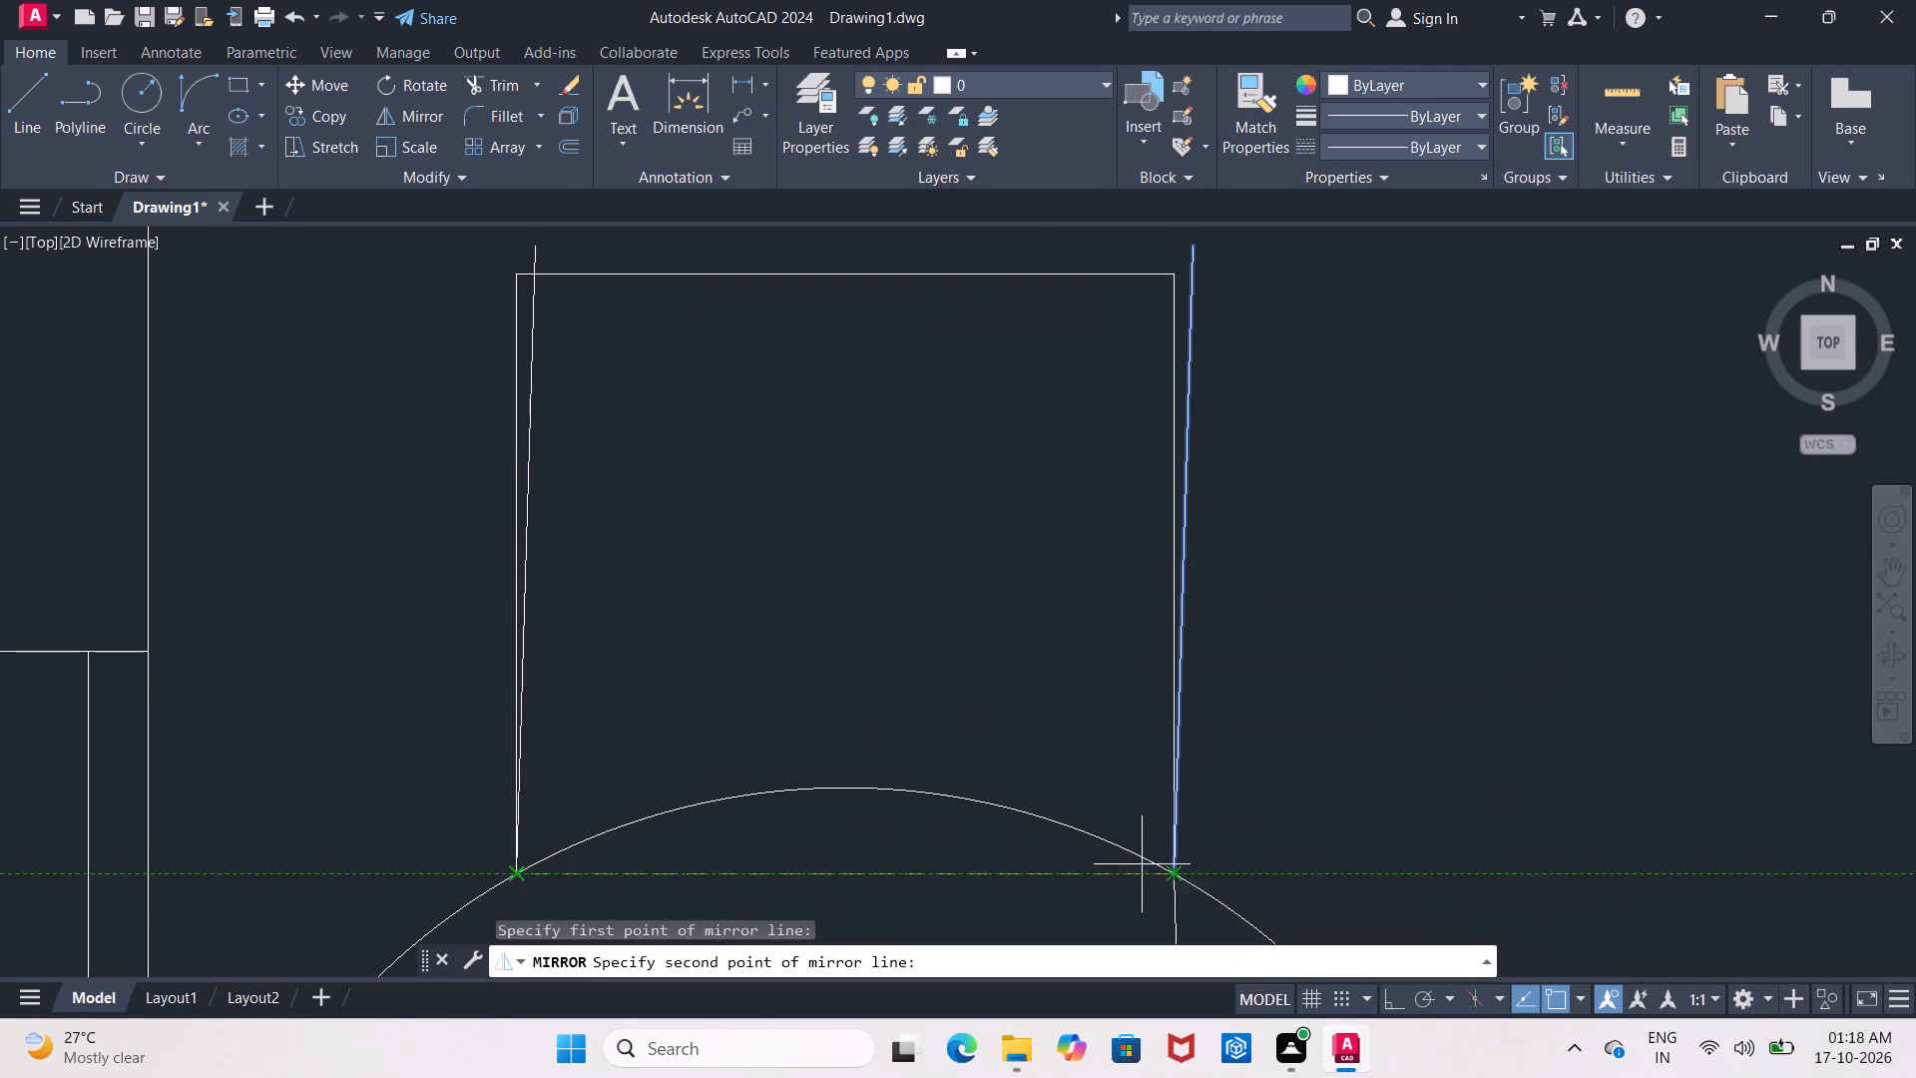
left_click(1166, 456)
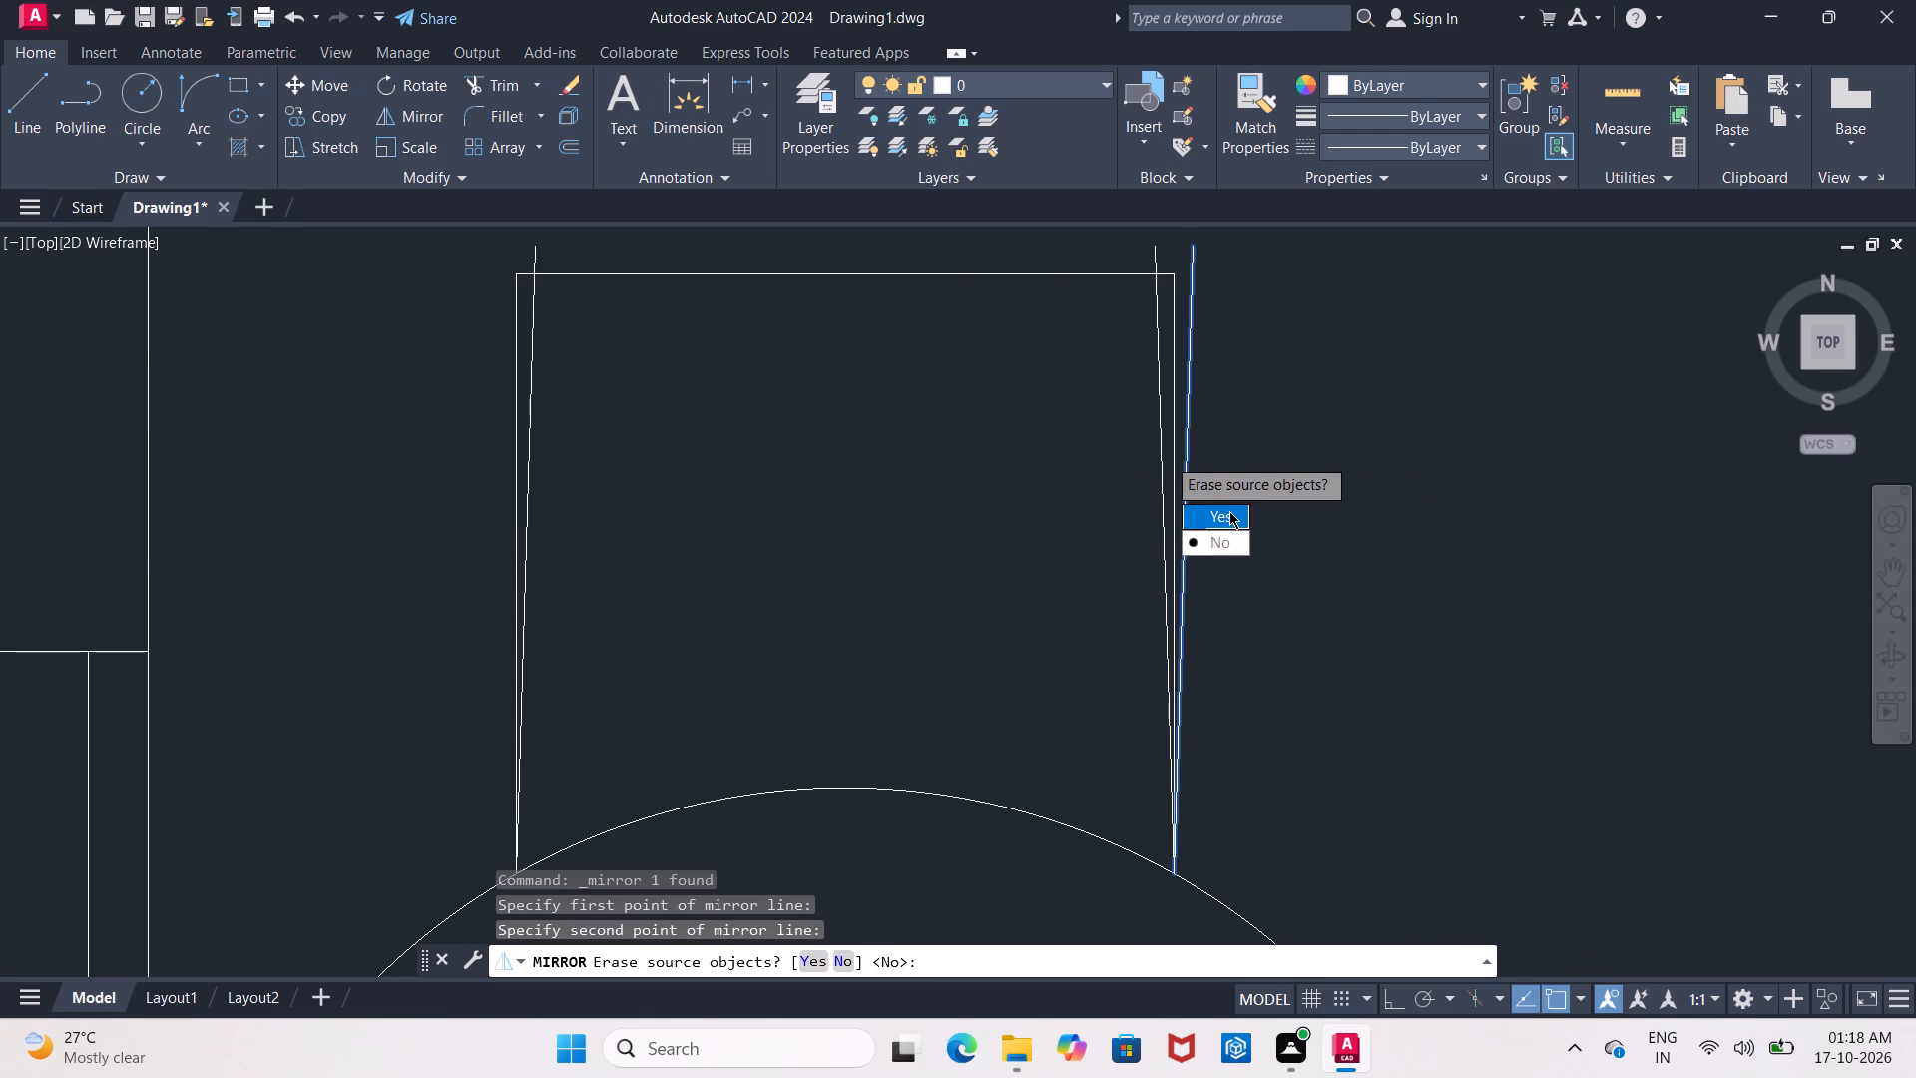
left_click_drag(1225, 511, 1166, 456)
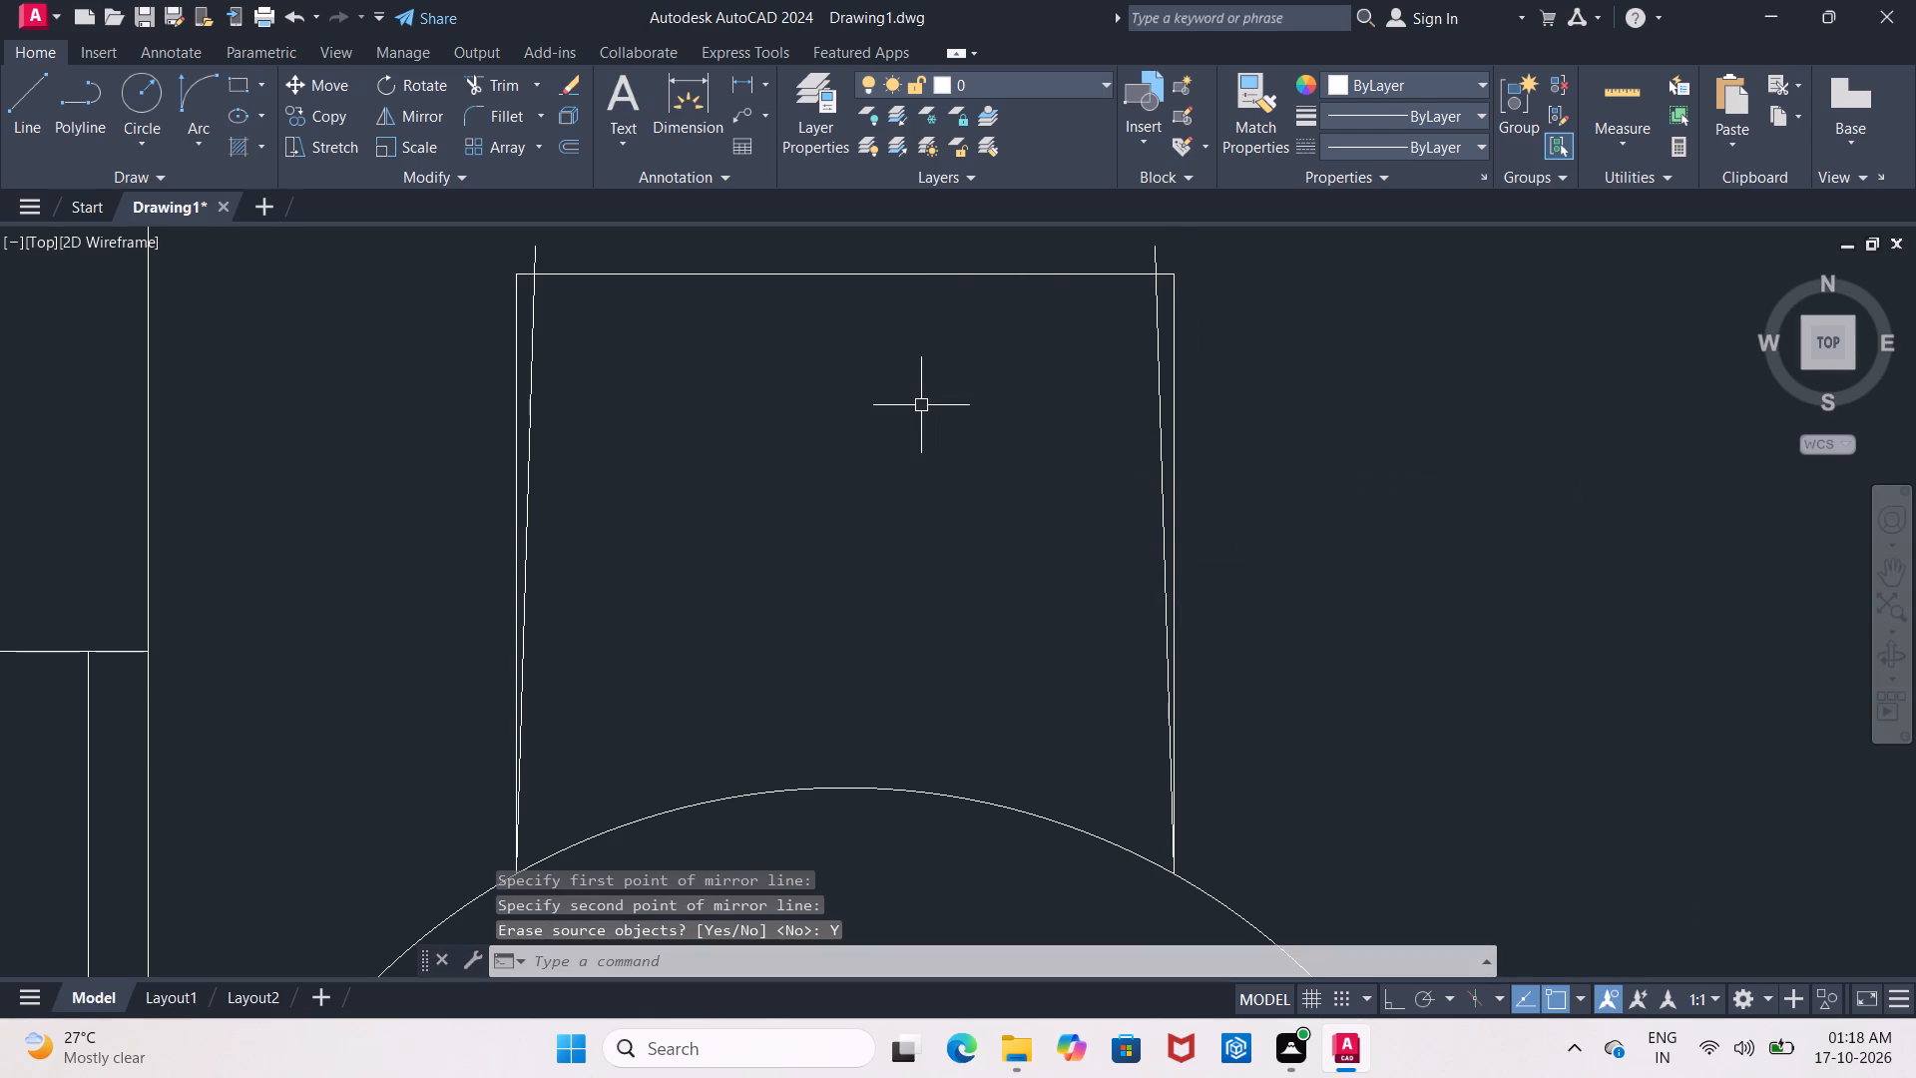
key("Escape")
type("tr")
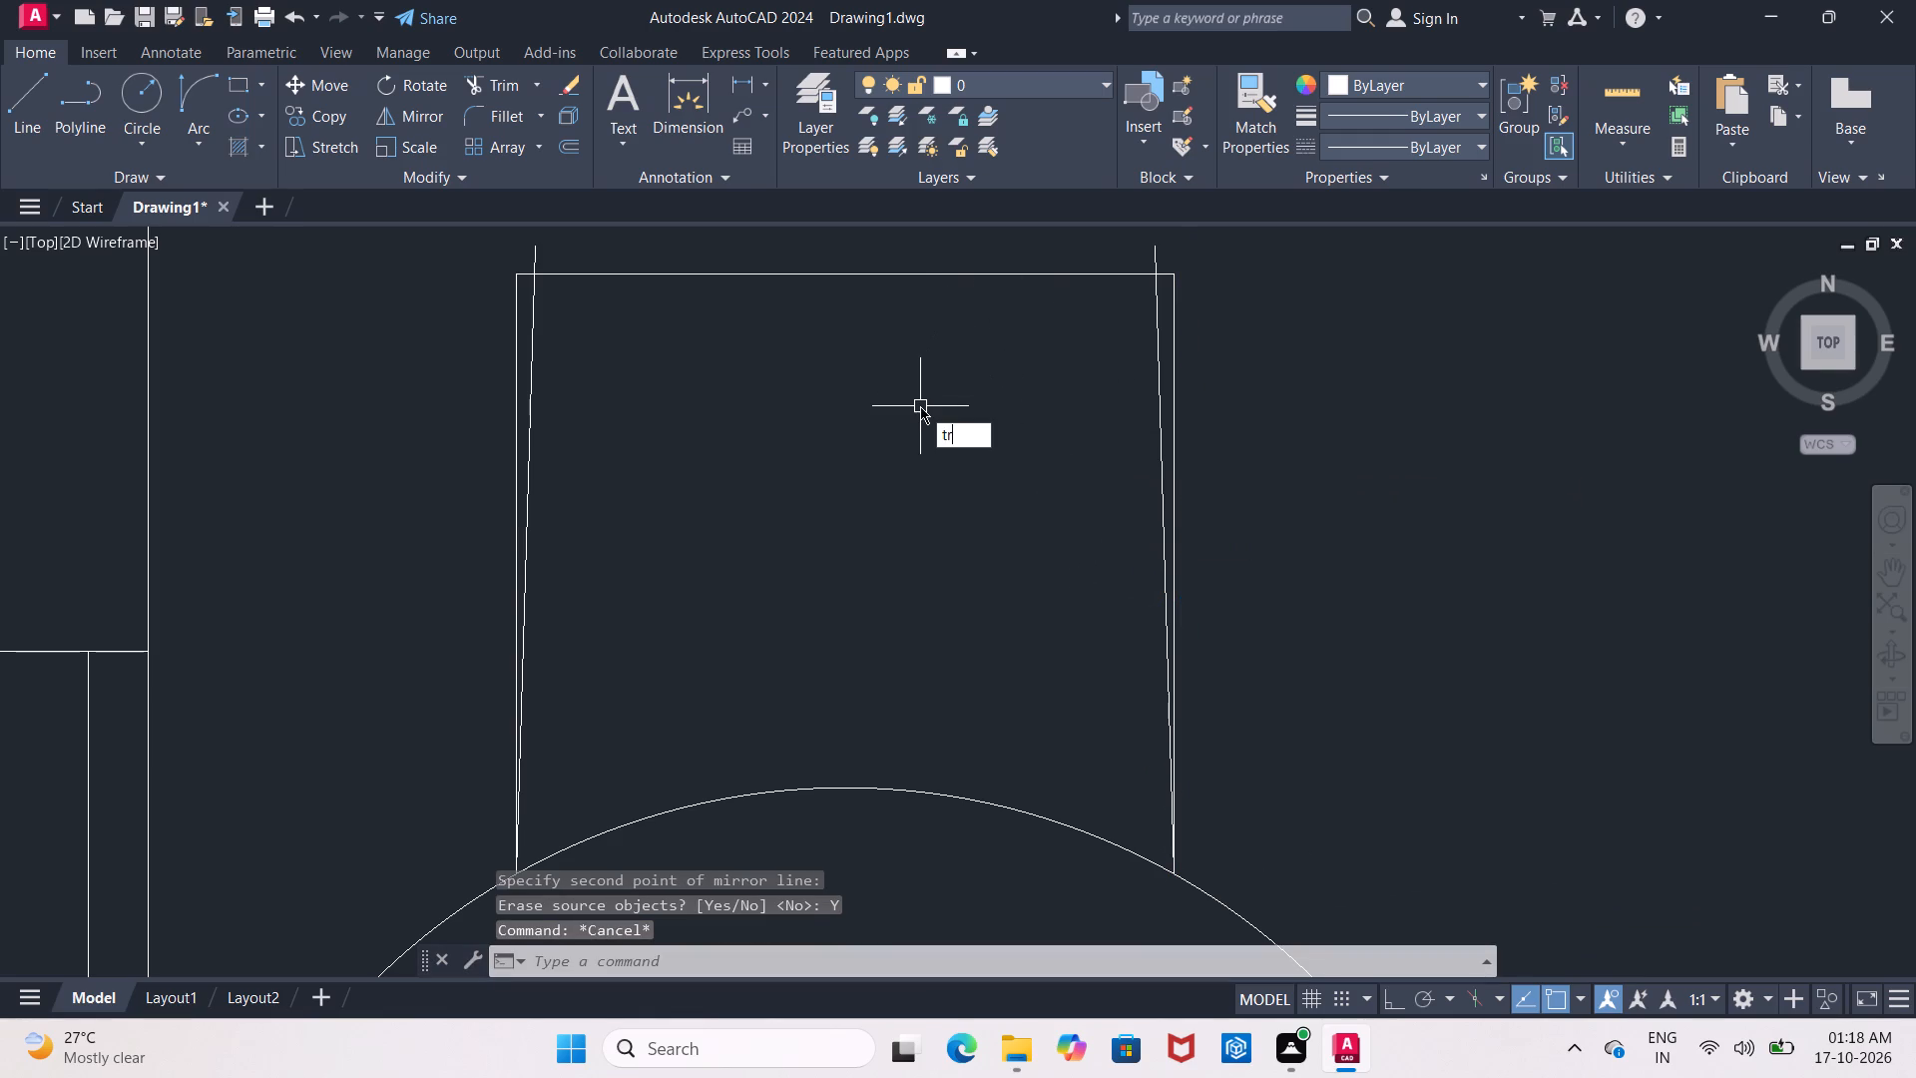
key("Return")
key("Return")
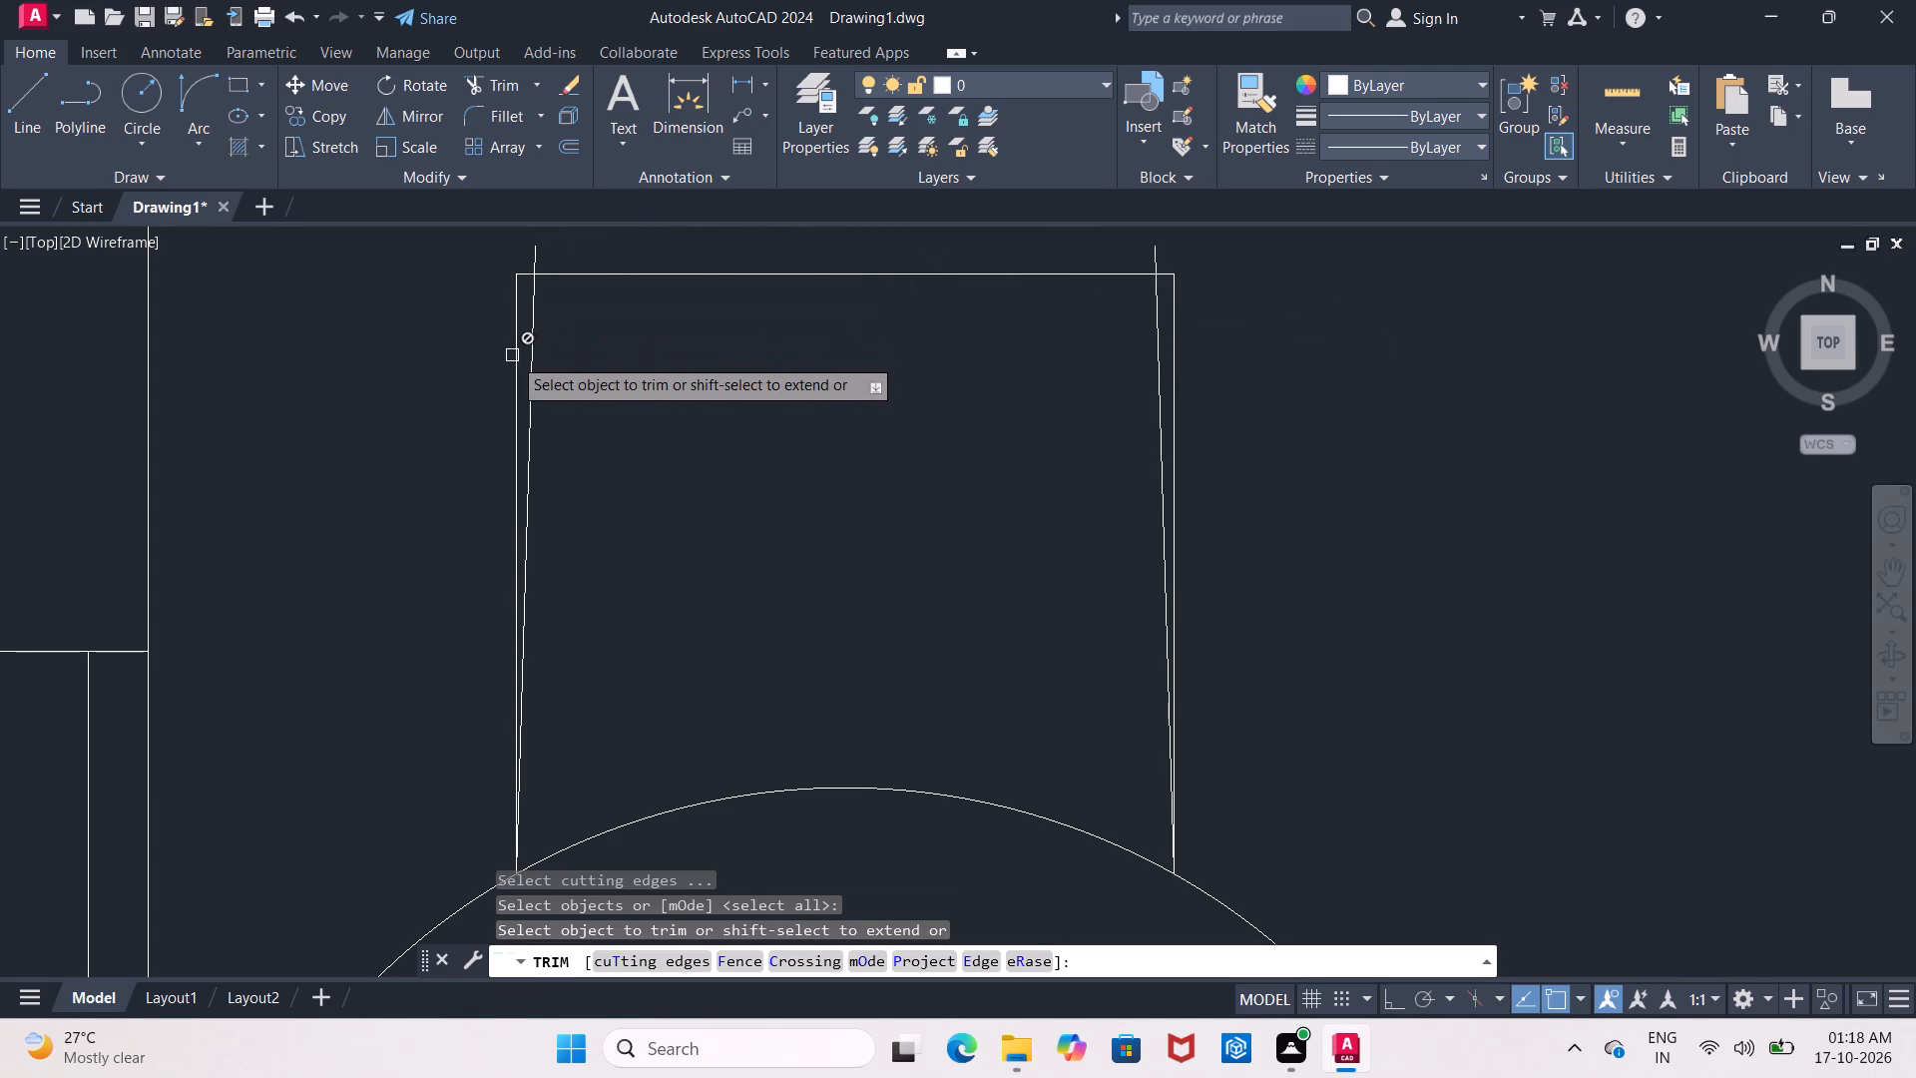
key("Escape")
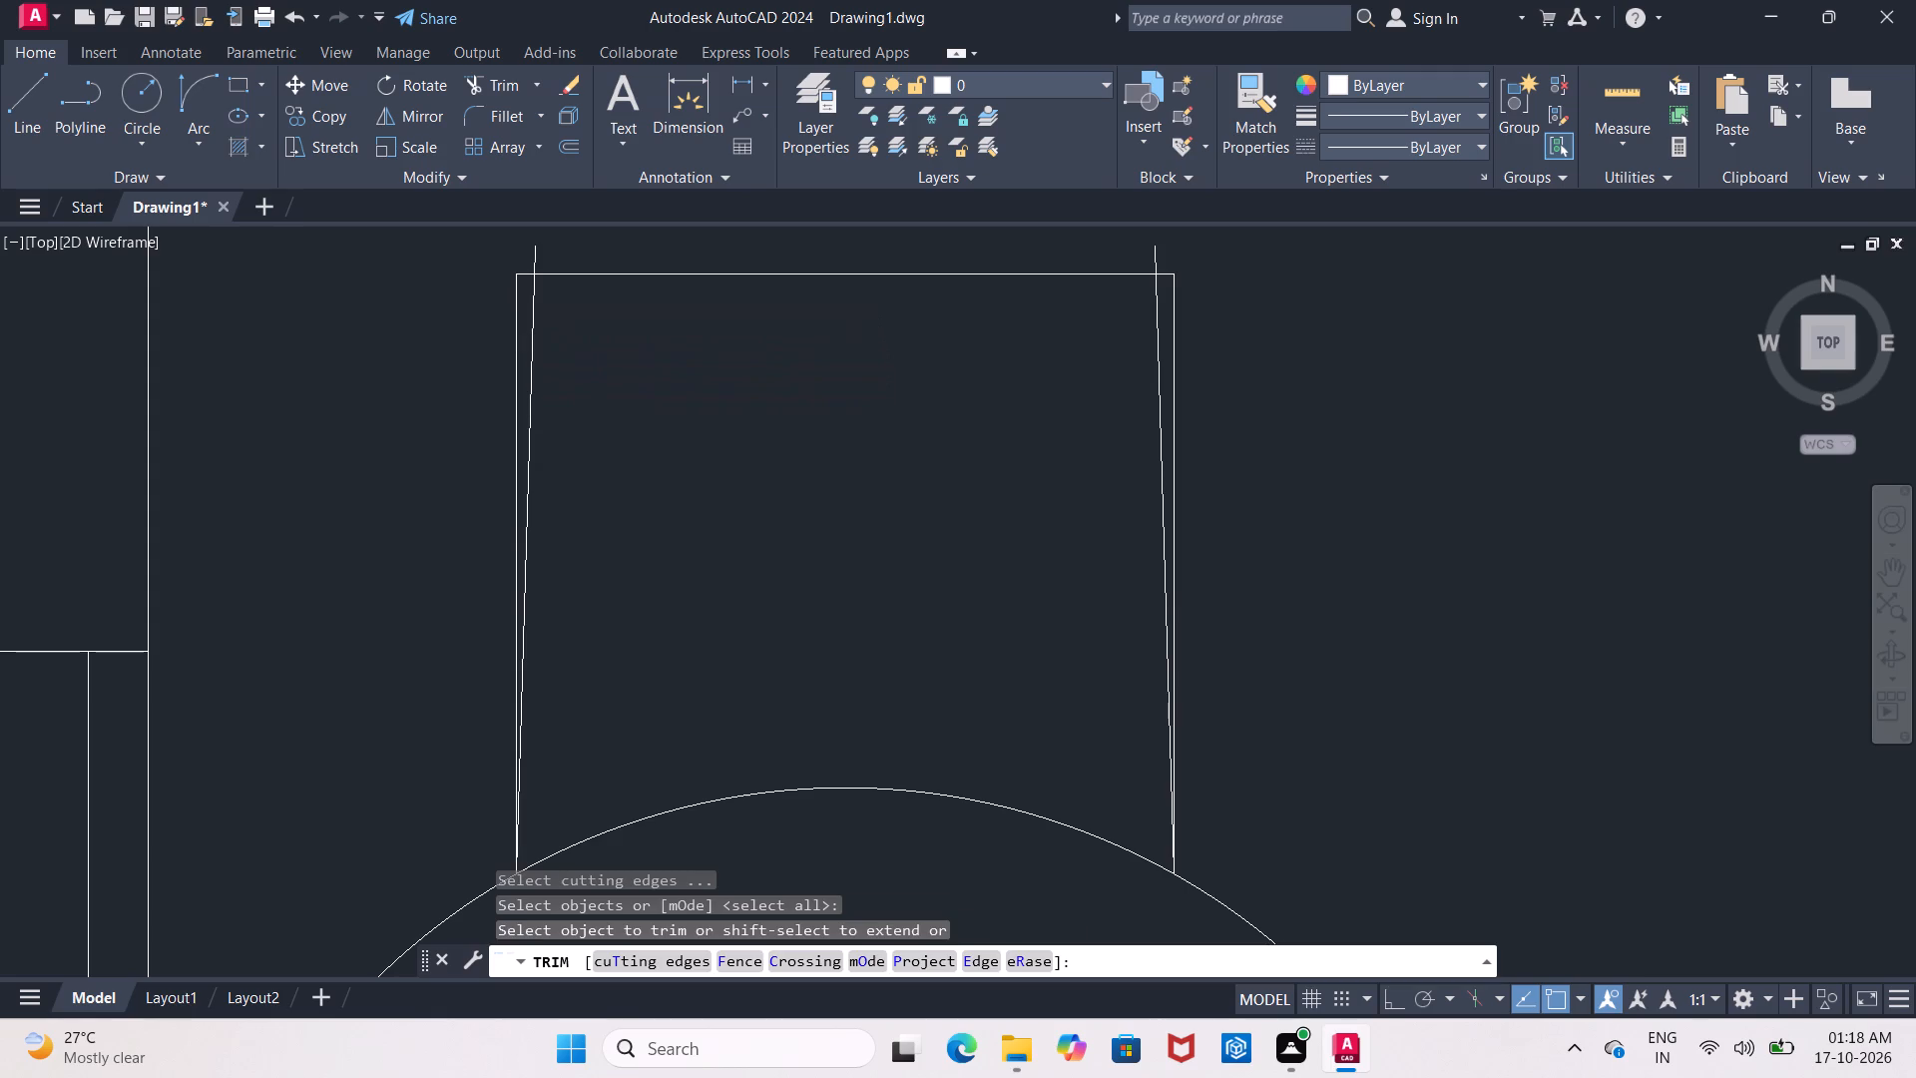
Erase the chair's two original vertical side lines, keeping the slanted ones.
left_click(514, 366)
key("Delete")
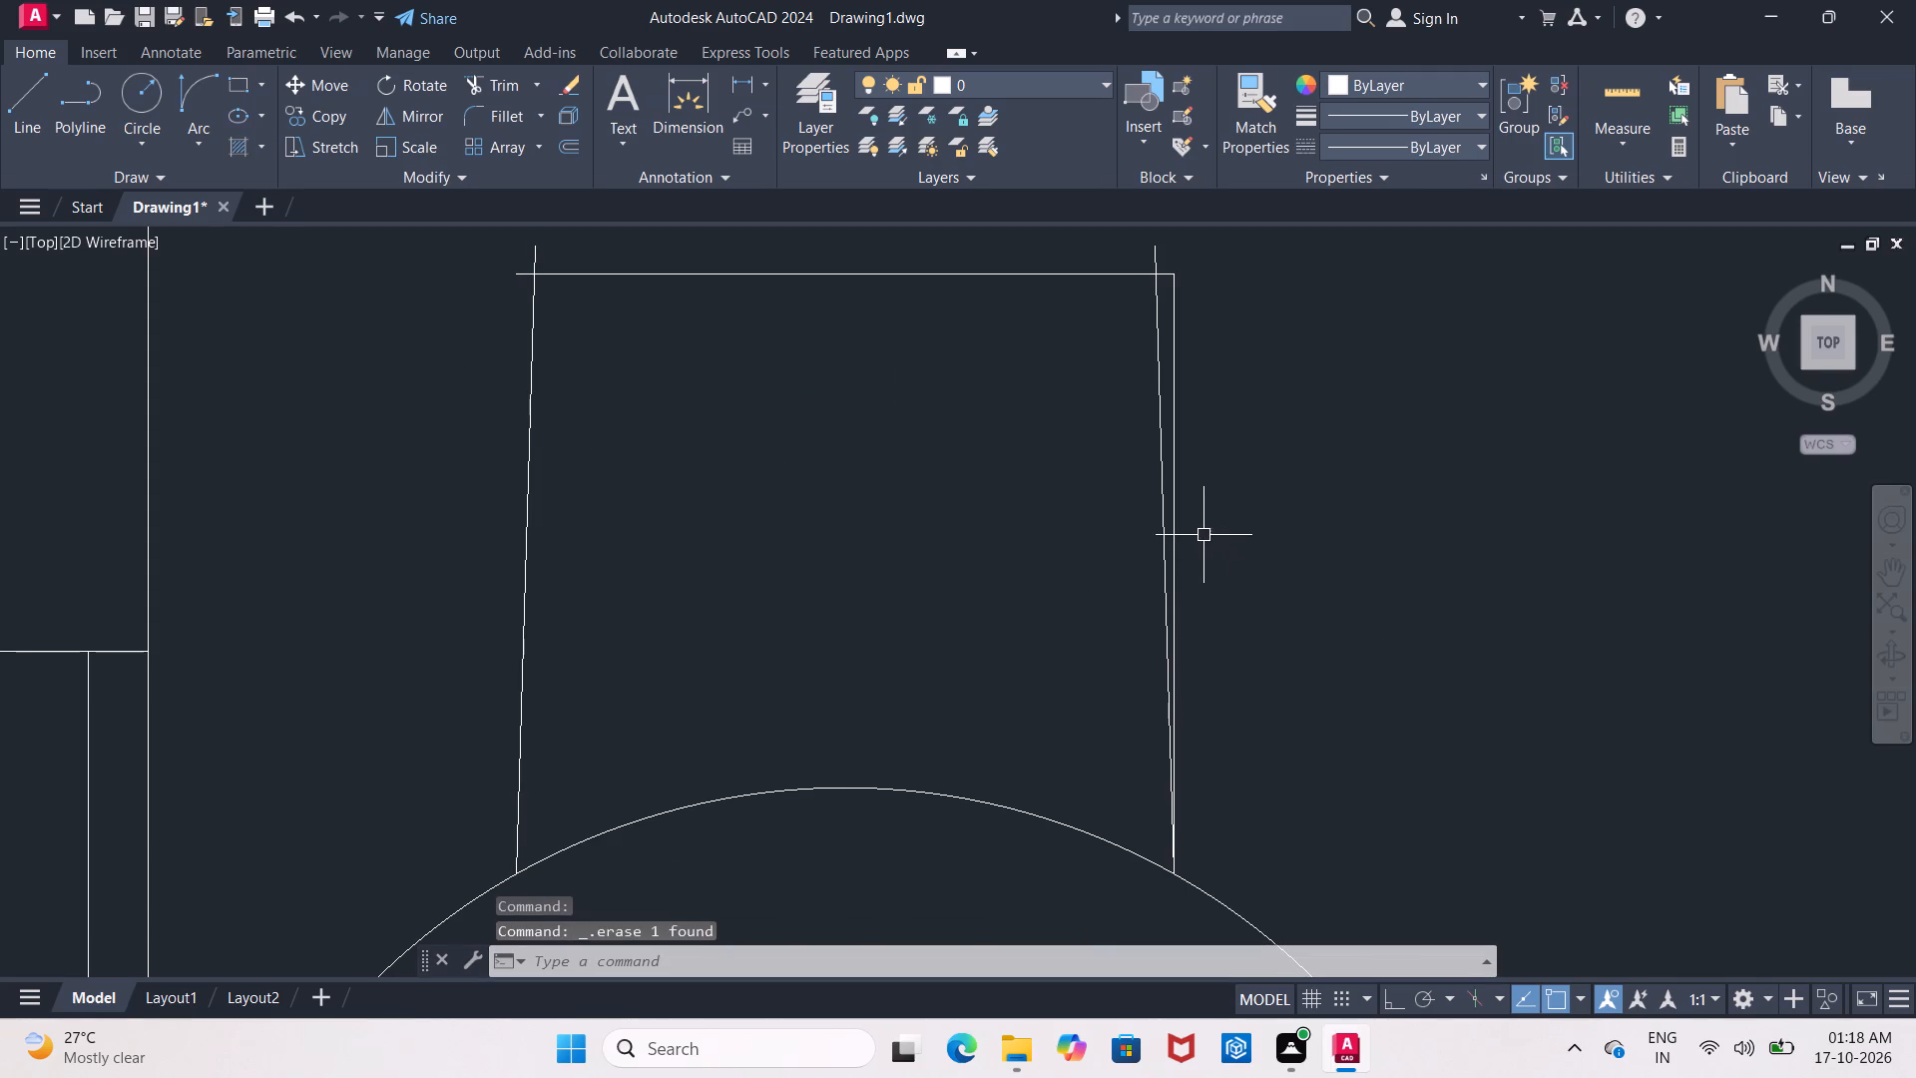
left_click(1179, 525)
key("Delete")
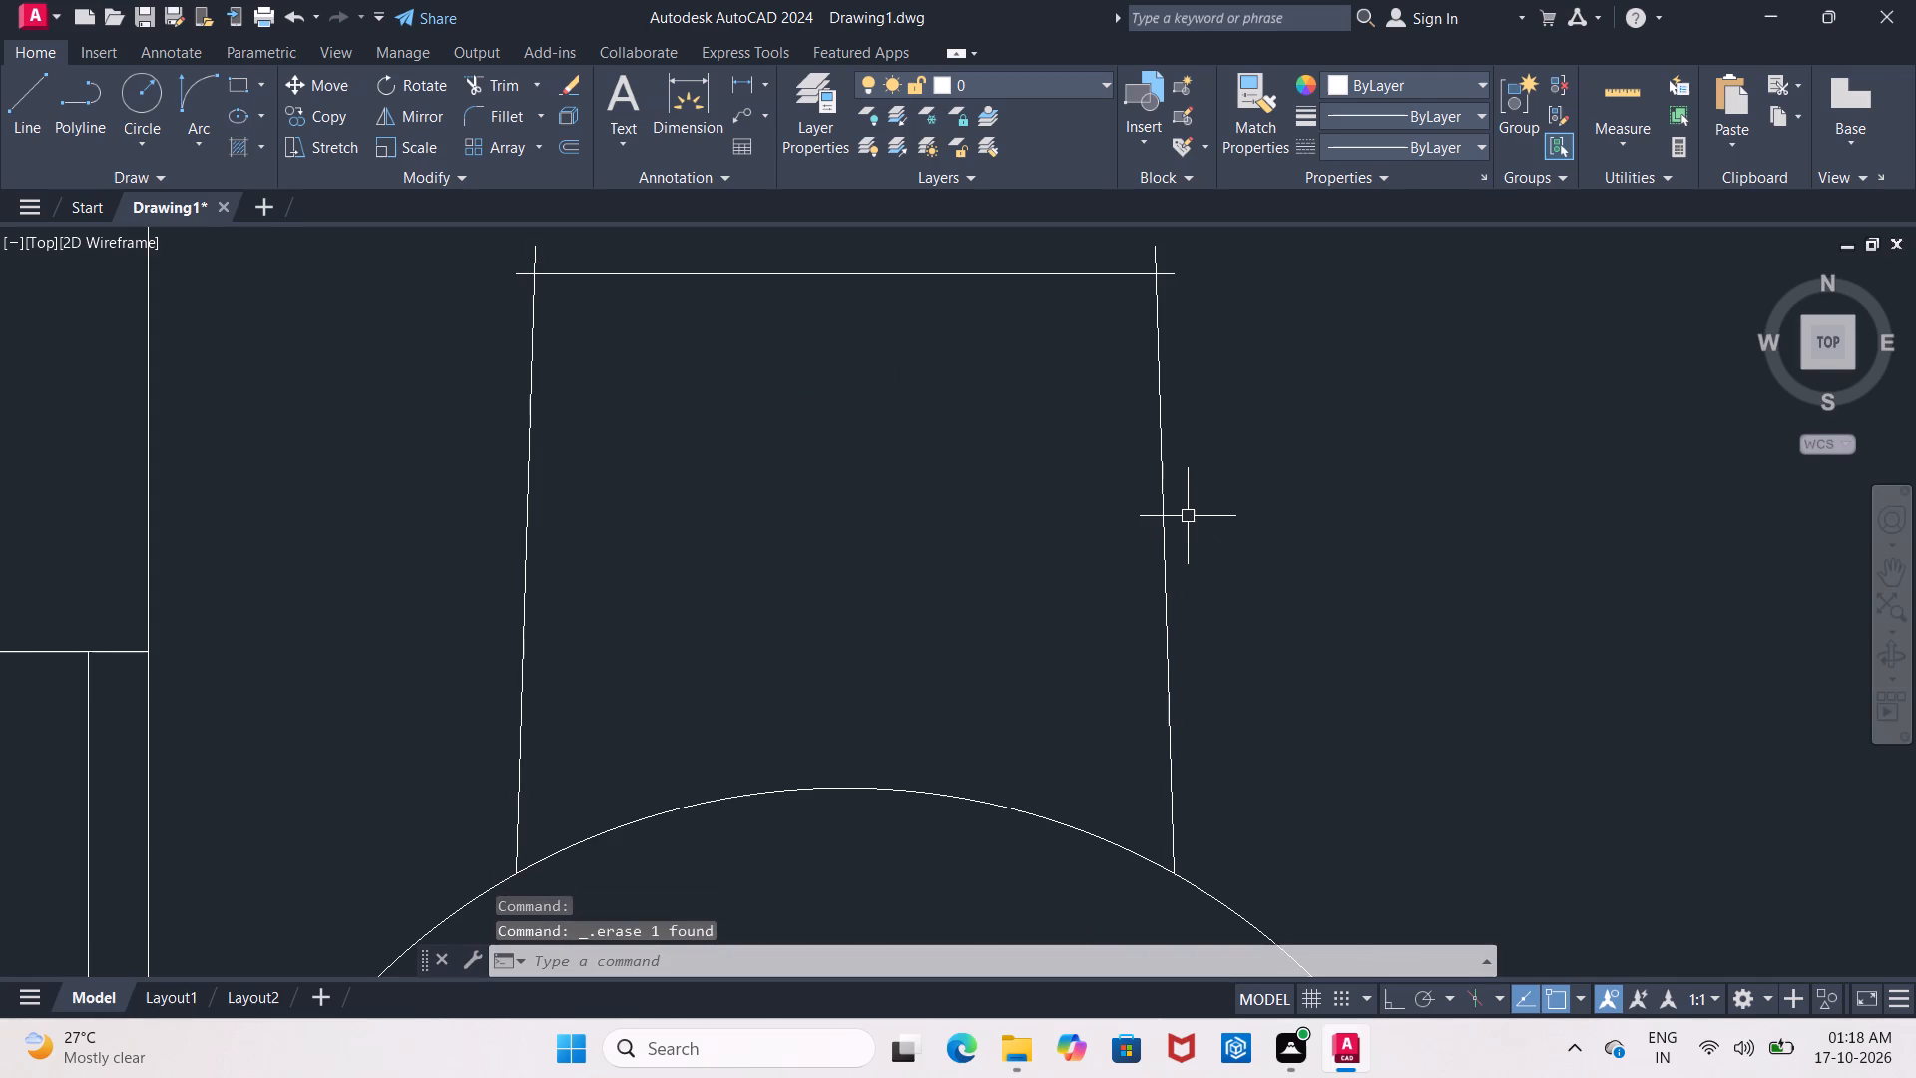
Trim the overhanging ends of the slanted sides and the top edge at both upper corners of the chair.
scroll(1323, 574, "down", 1)
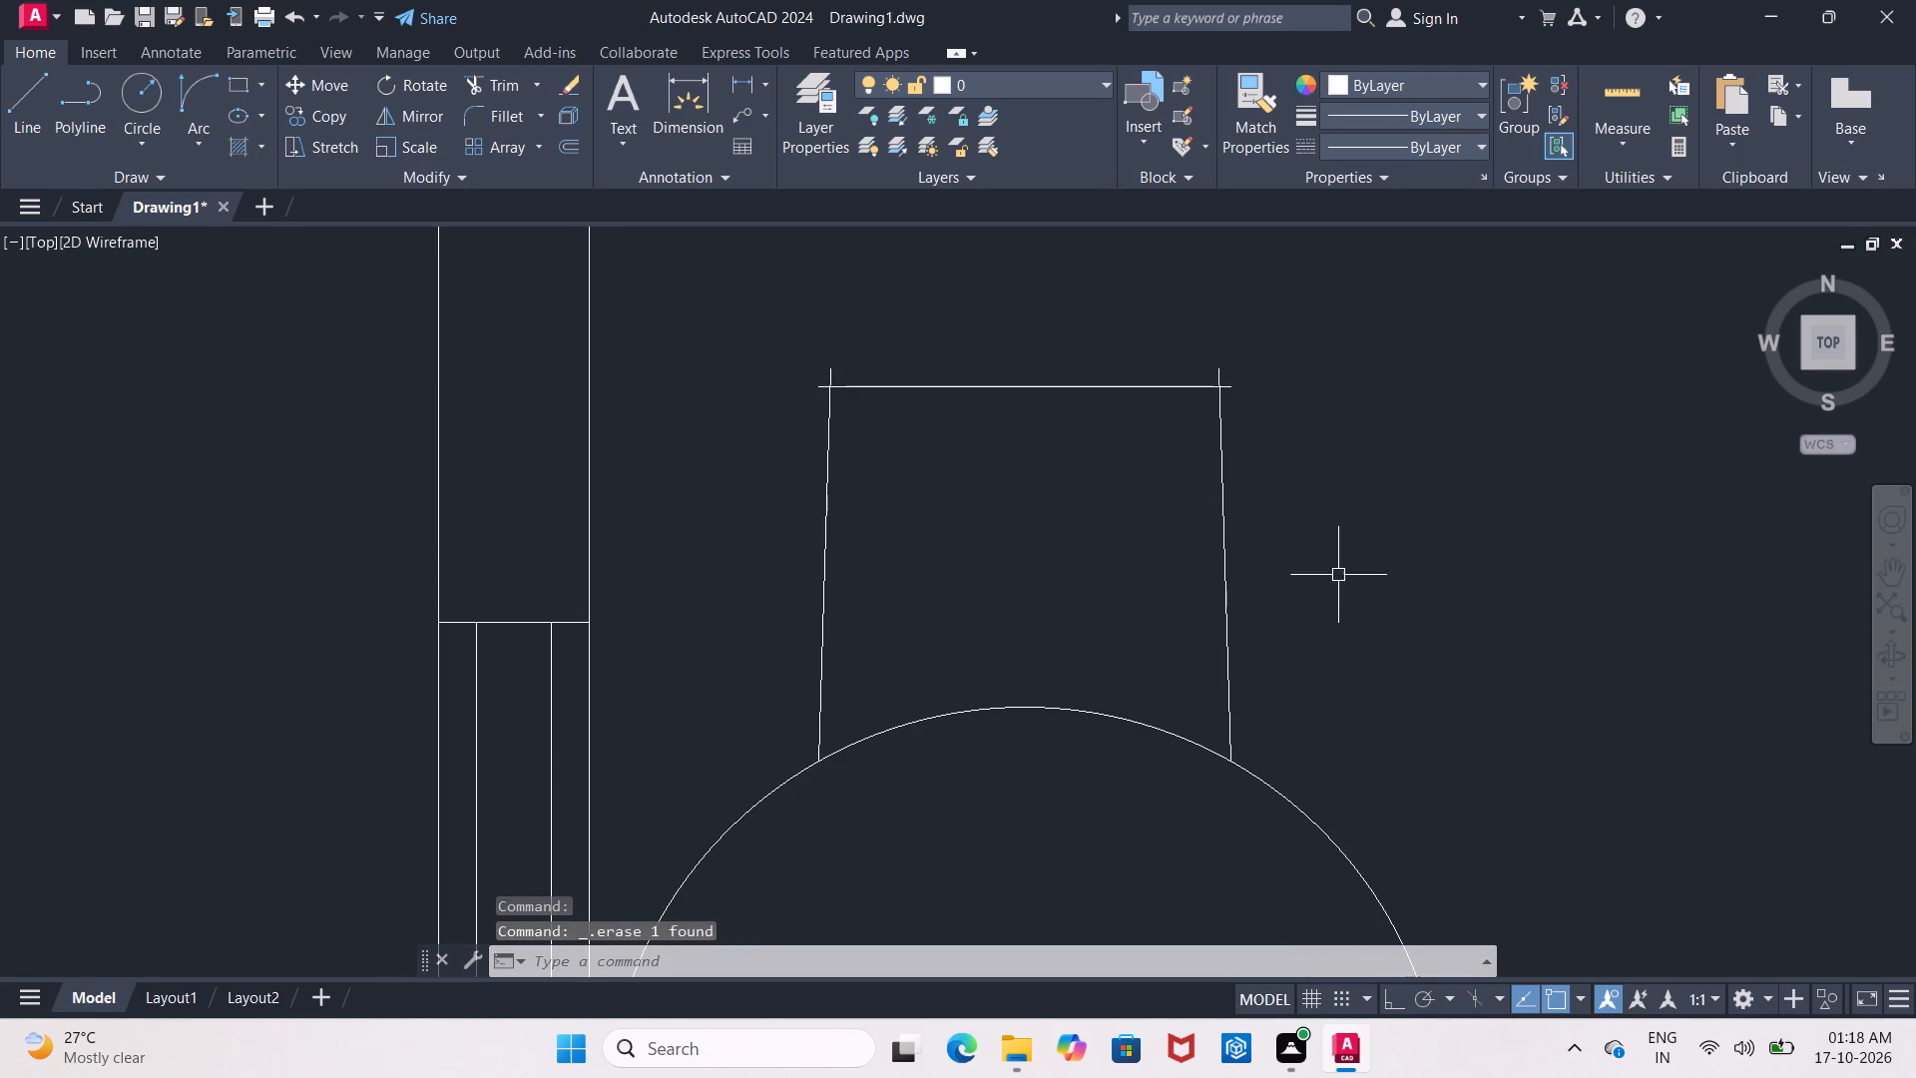
middle_click_drag(1337, 564, 1206, 406)
scroll(1206, 406, "down", 2)
middle_click_drag(1206, 407, 1069, 426)
scroll(1005, 437, "down", 2)
scroll(1005, 437, "up", 3)
middle_click_drag(997, 435, 851, 499)
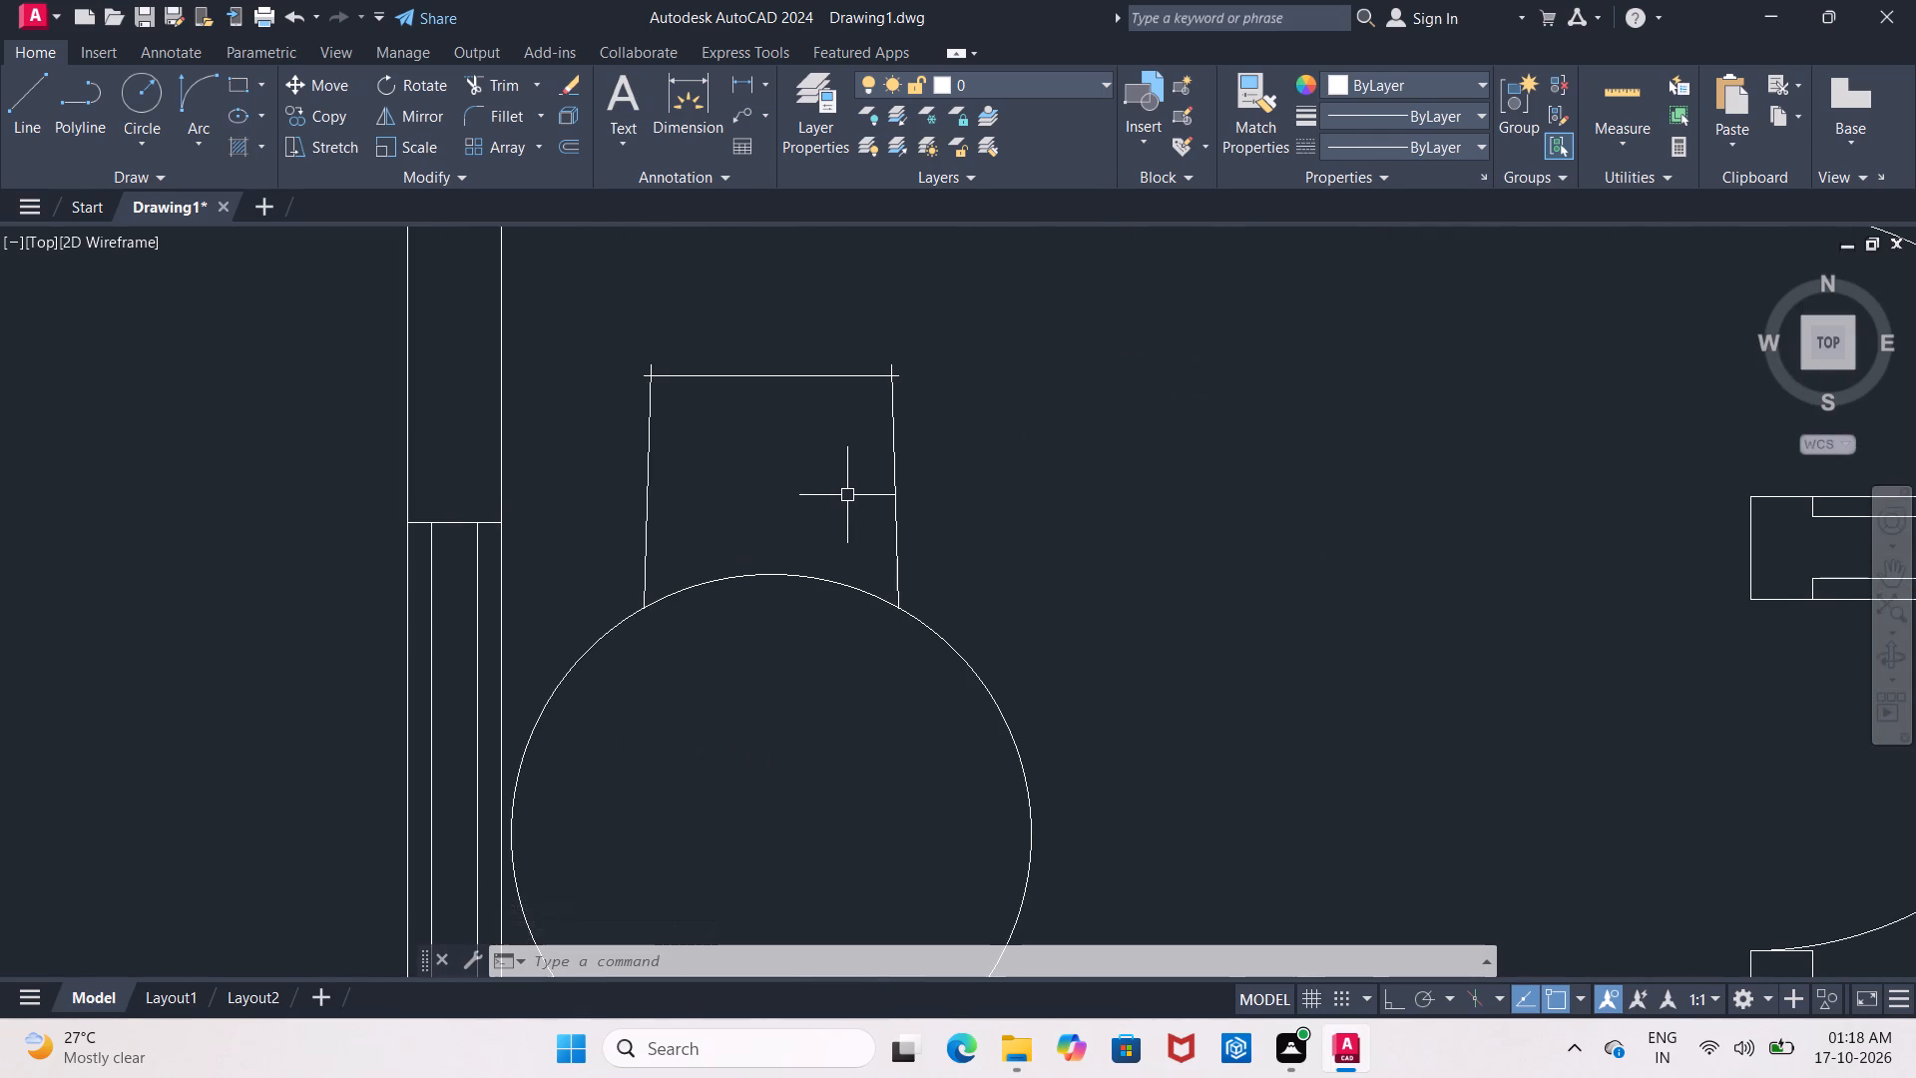
key("Escape")
type("tr")
key("Return")
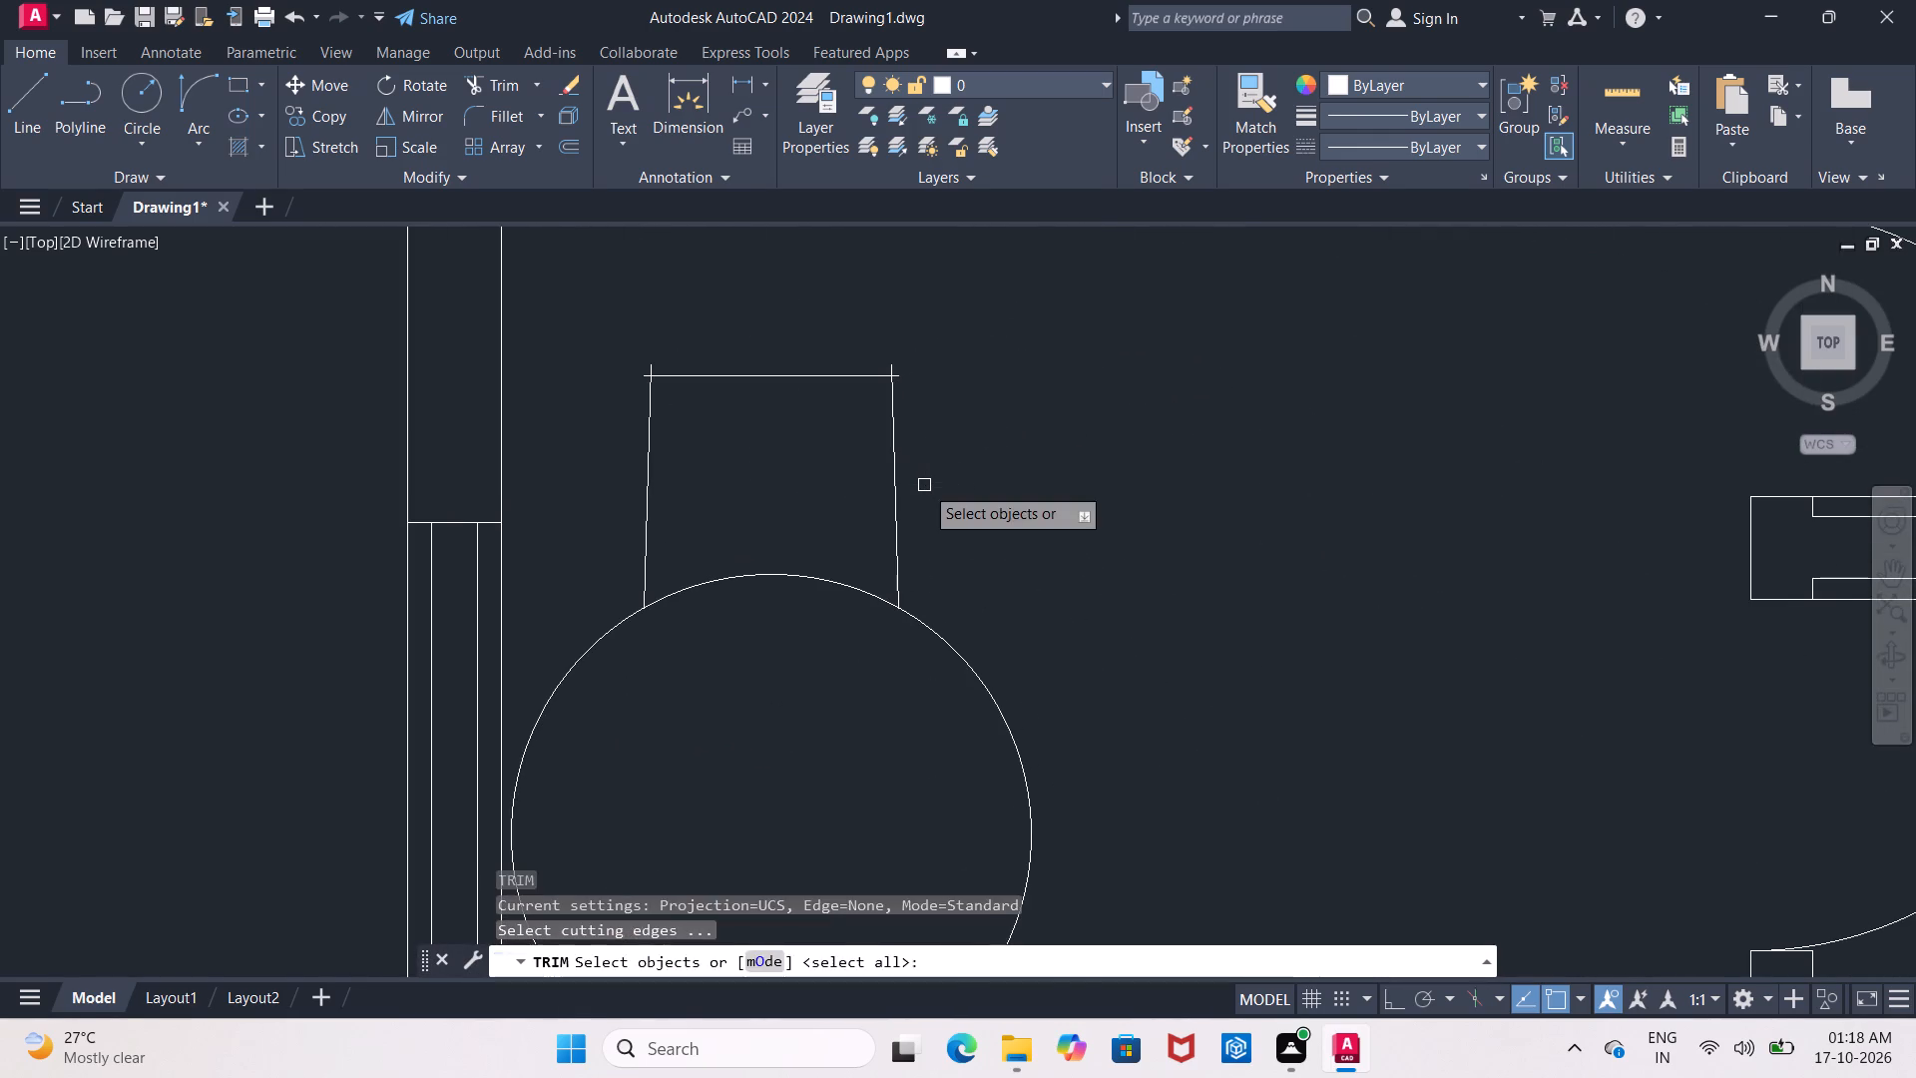
key("Return")
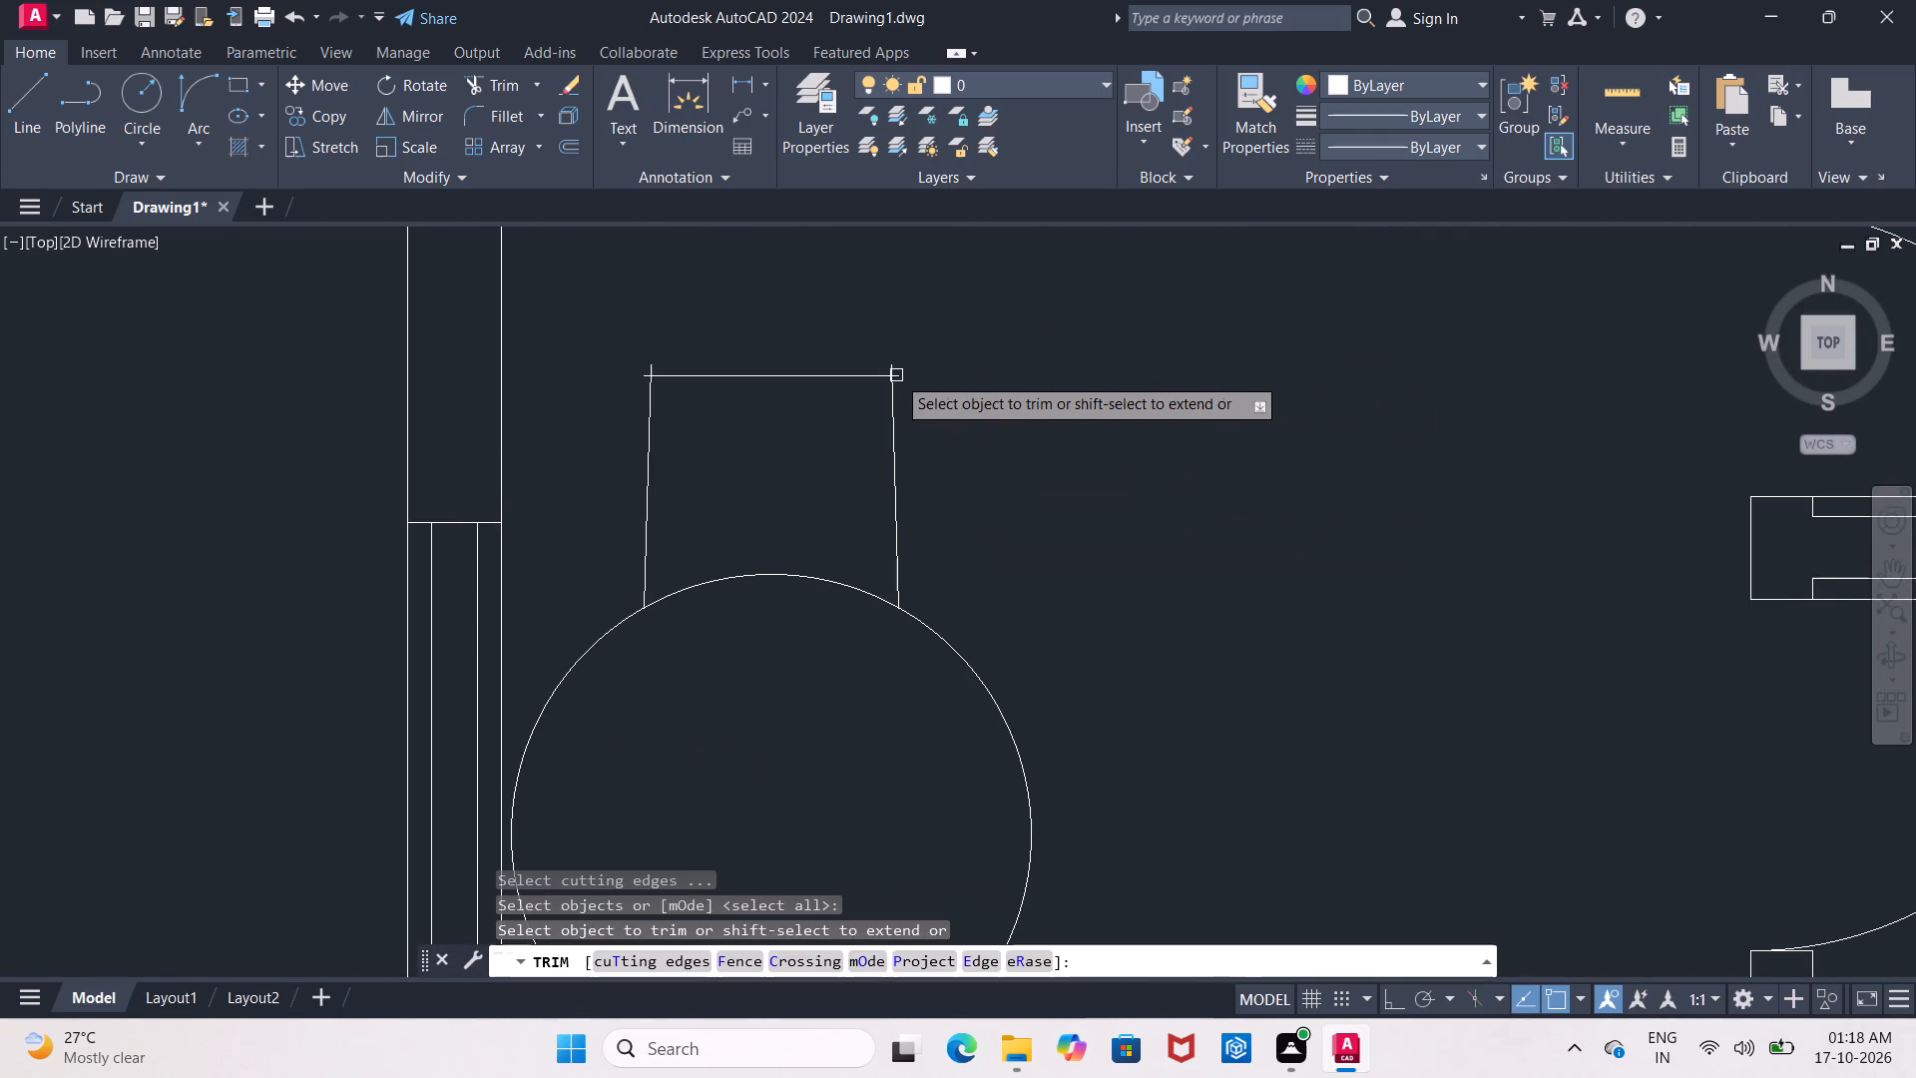
scroll(896, 375, "up", 2)
left_click(874, 354)
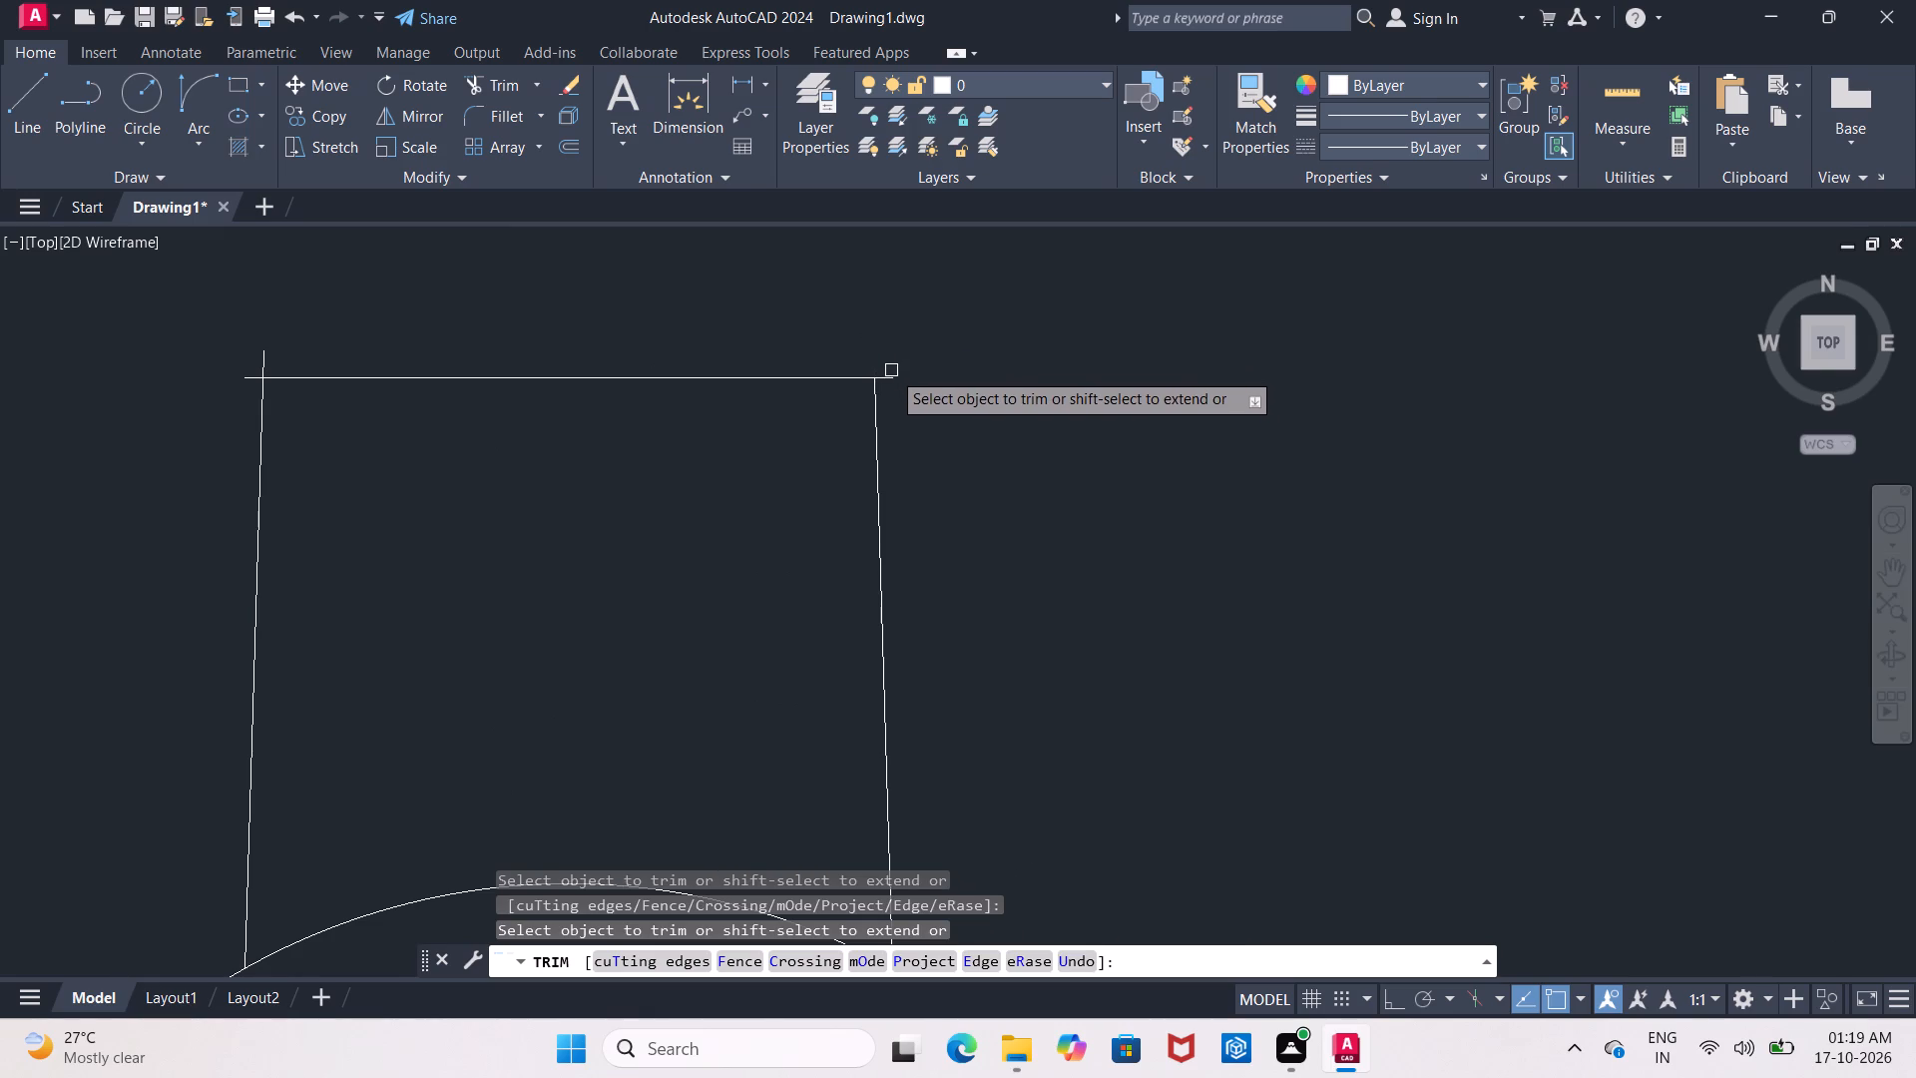
left_click(889, 373)
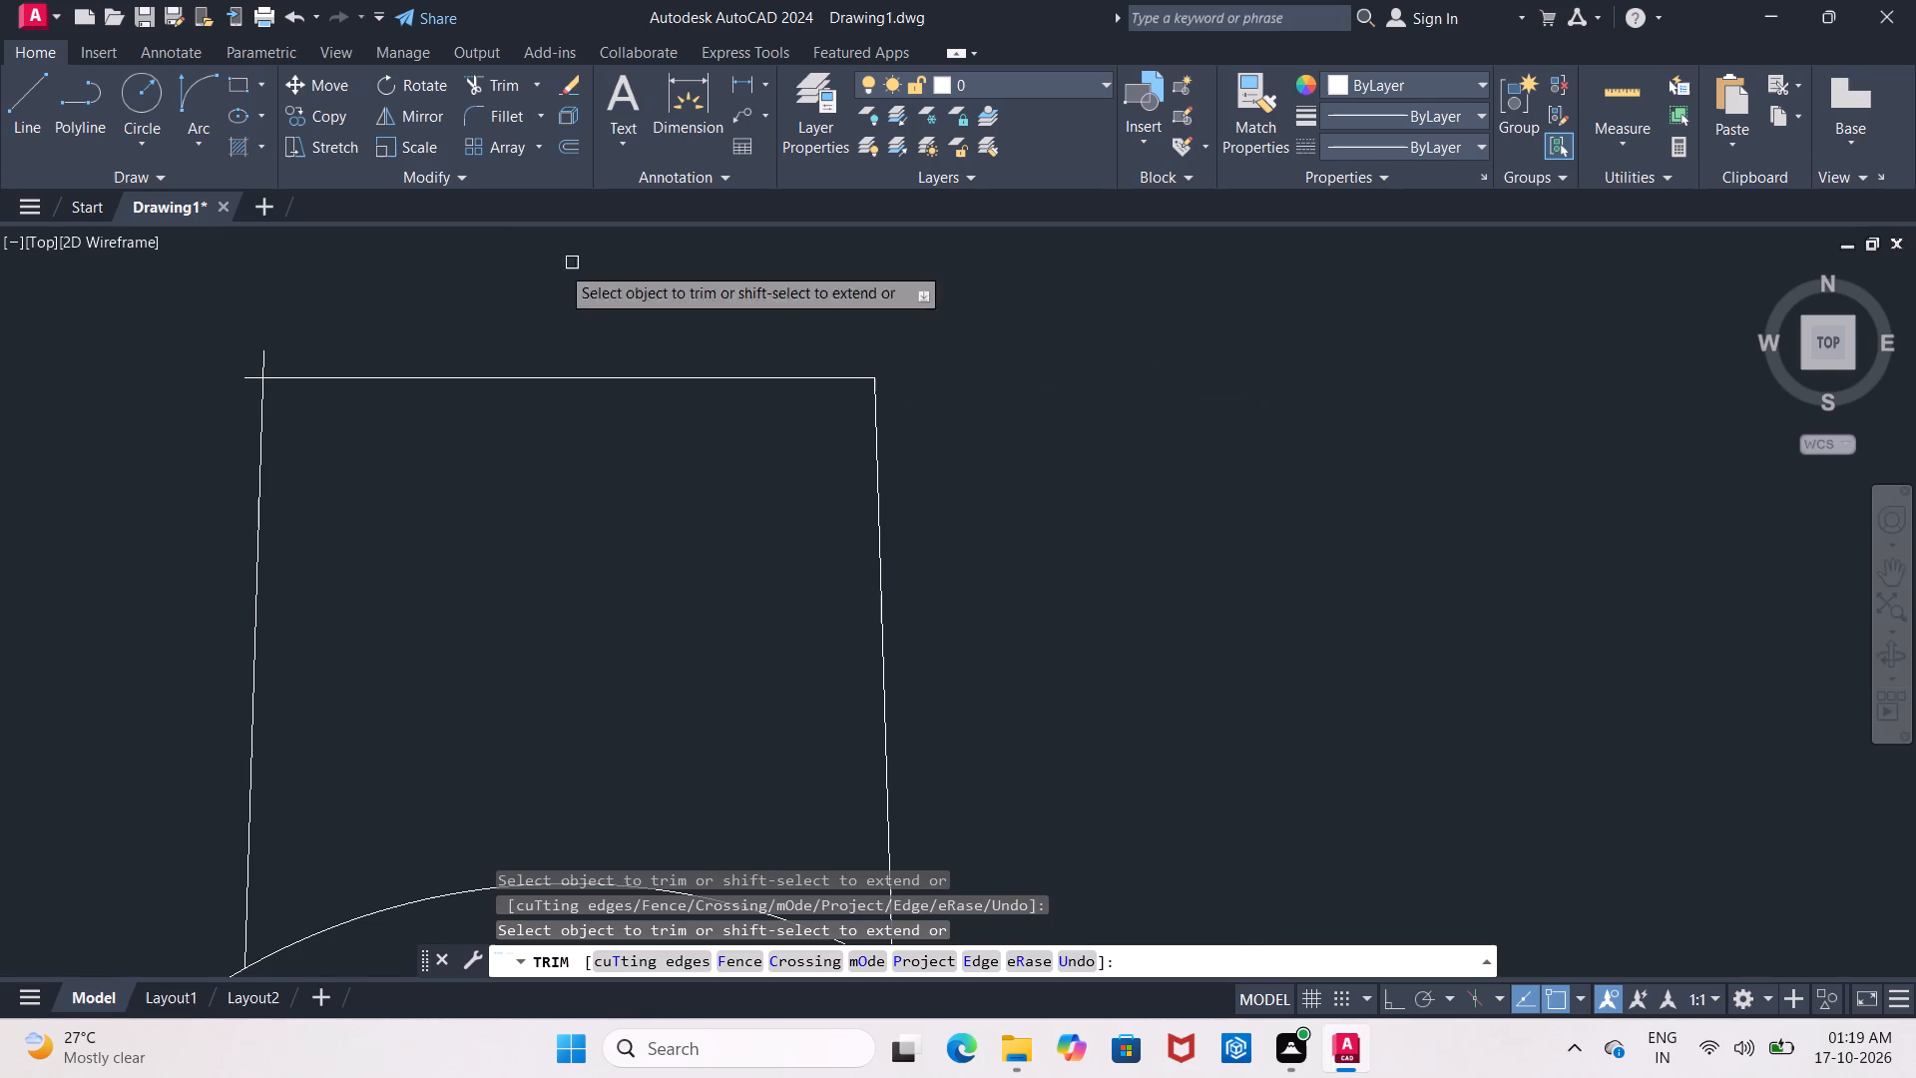
left_click(262, 355)
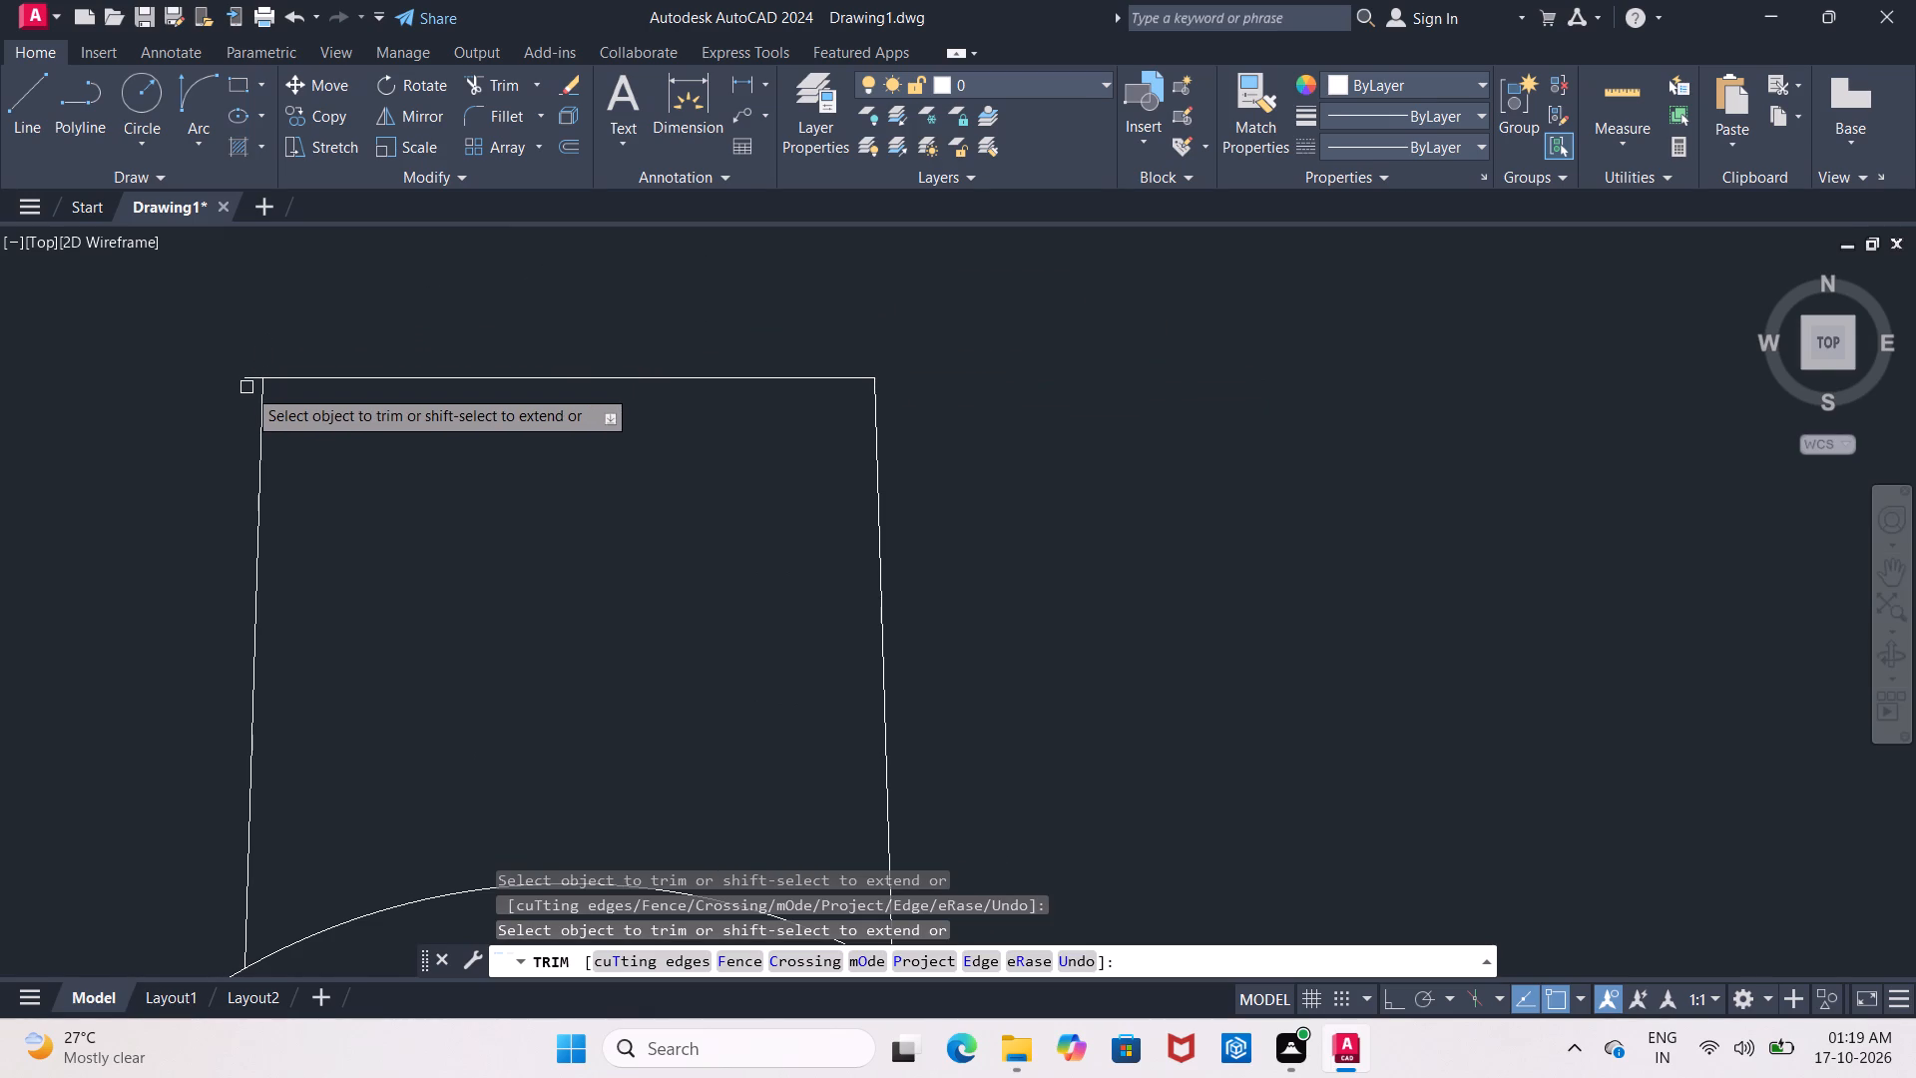
left_click(248, 376)
key("Escape")
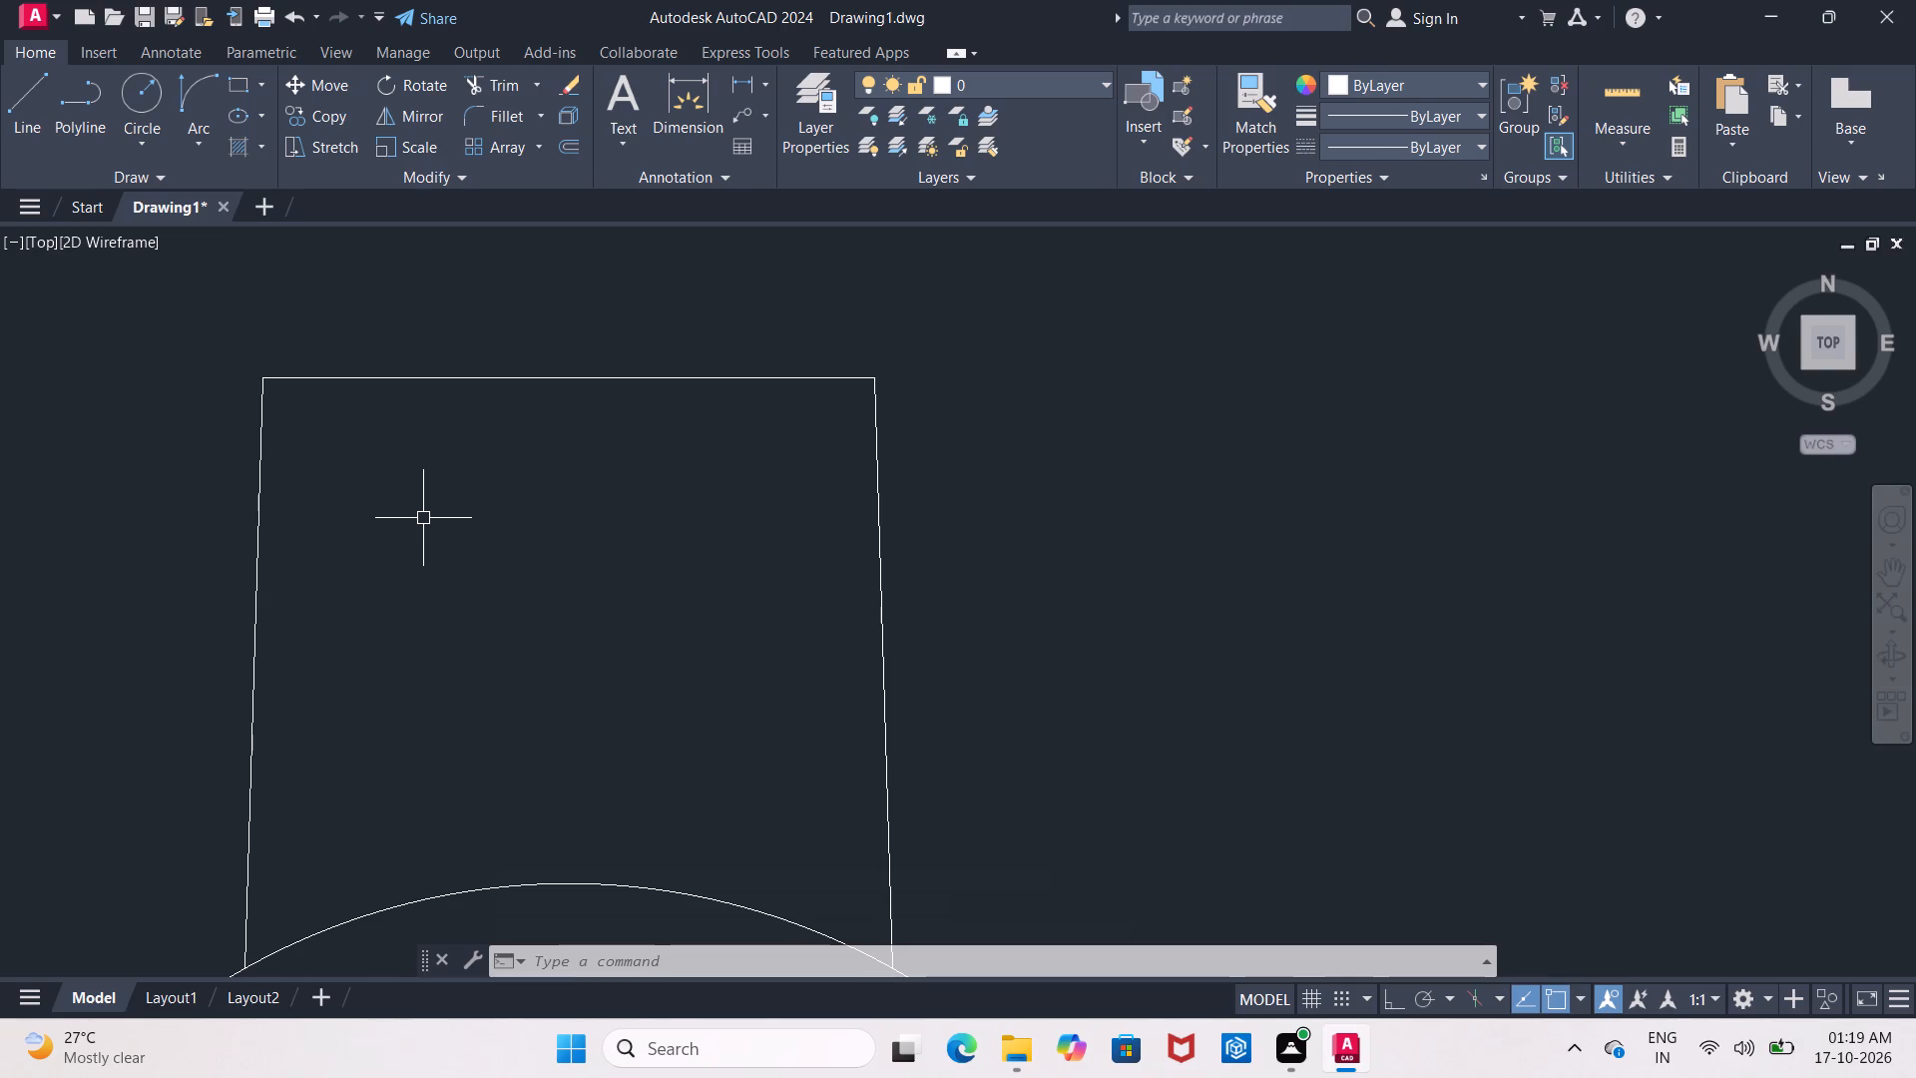
Offset the chair's top edge 2" toward the inside of the chair.
key("o")
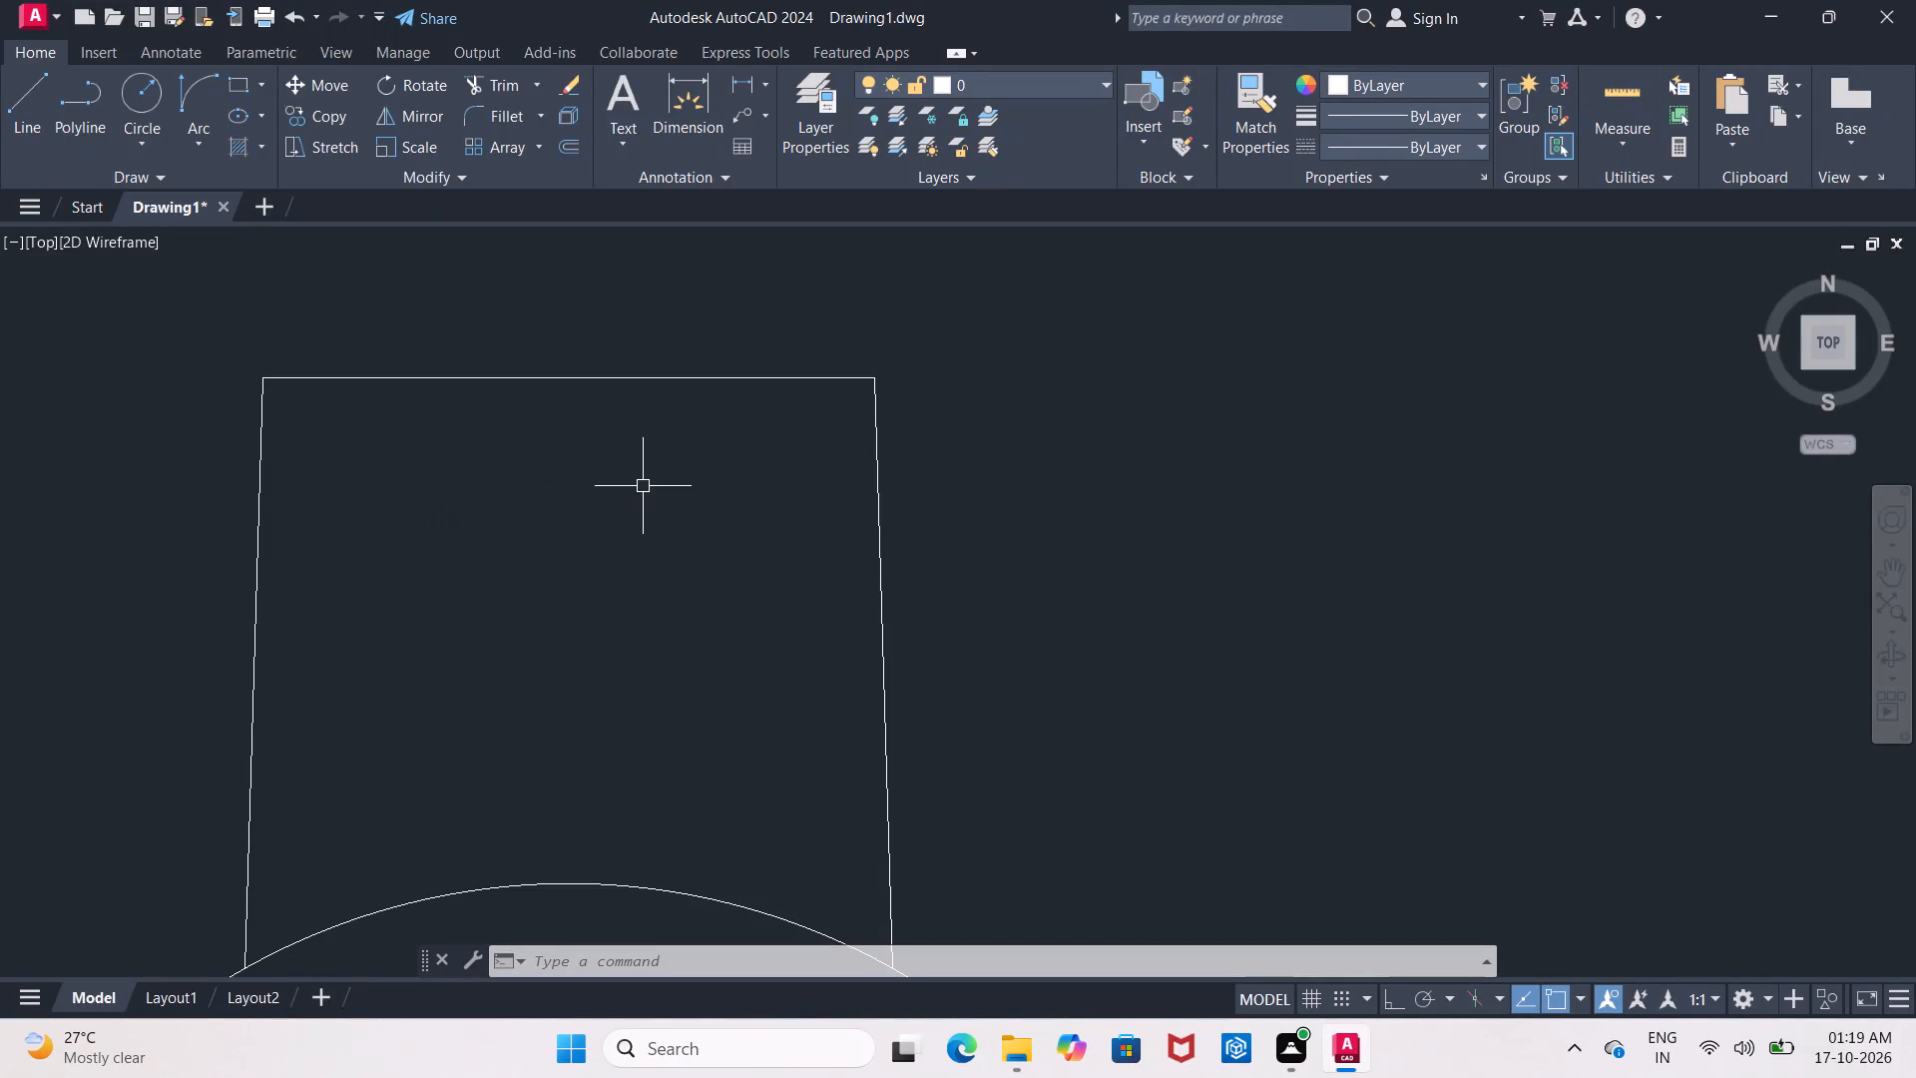
key("Return")
type("2\"")
key("Return")
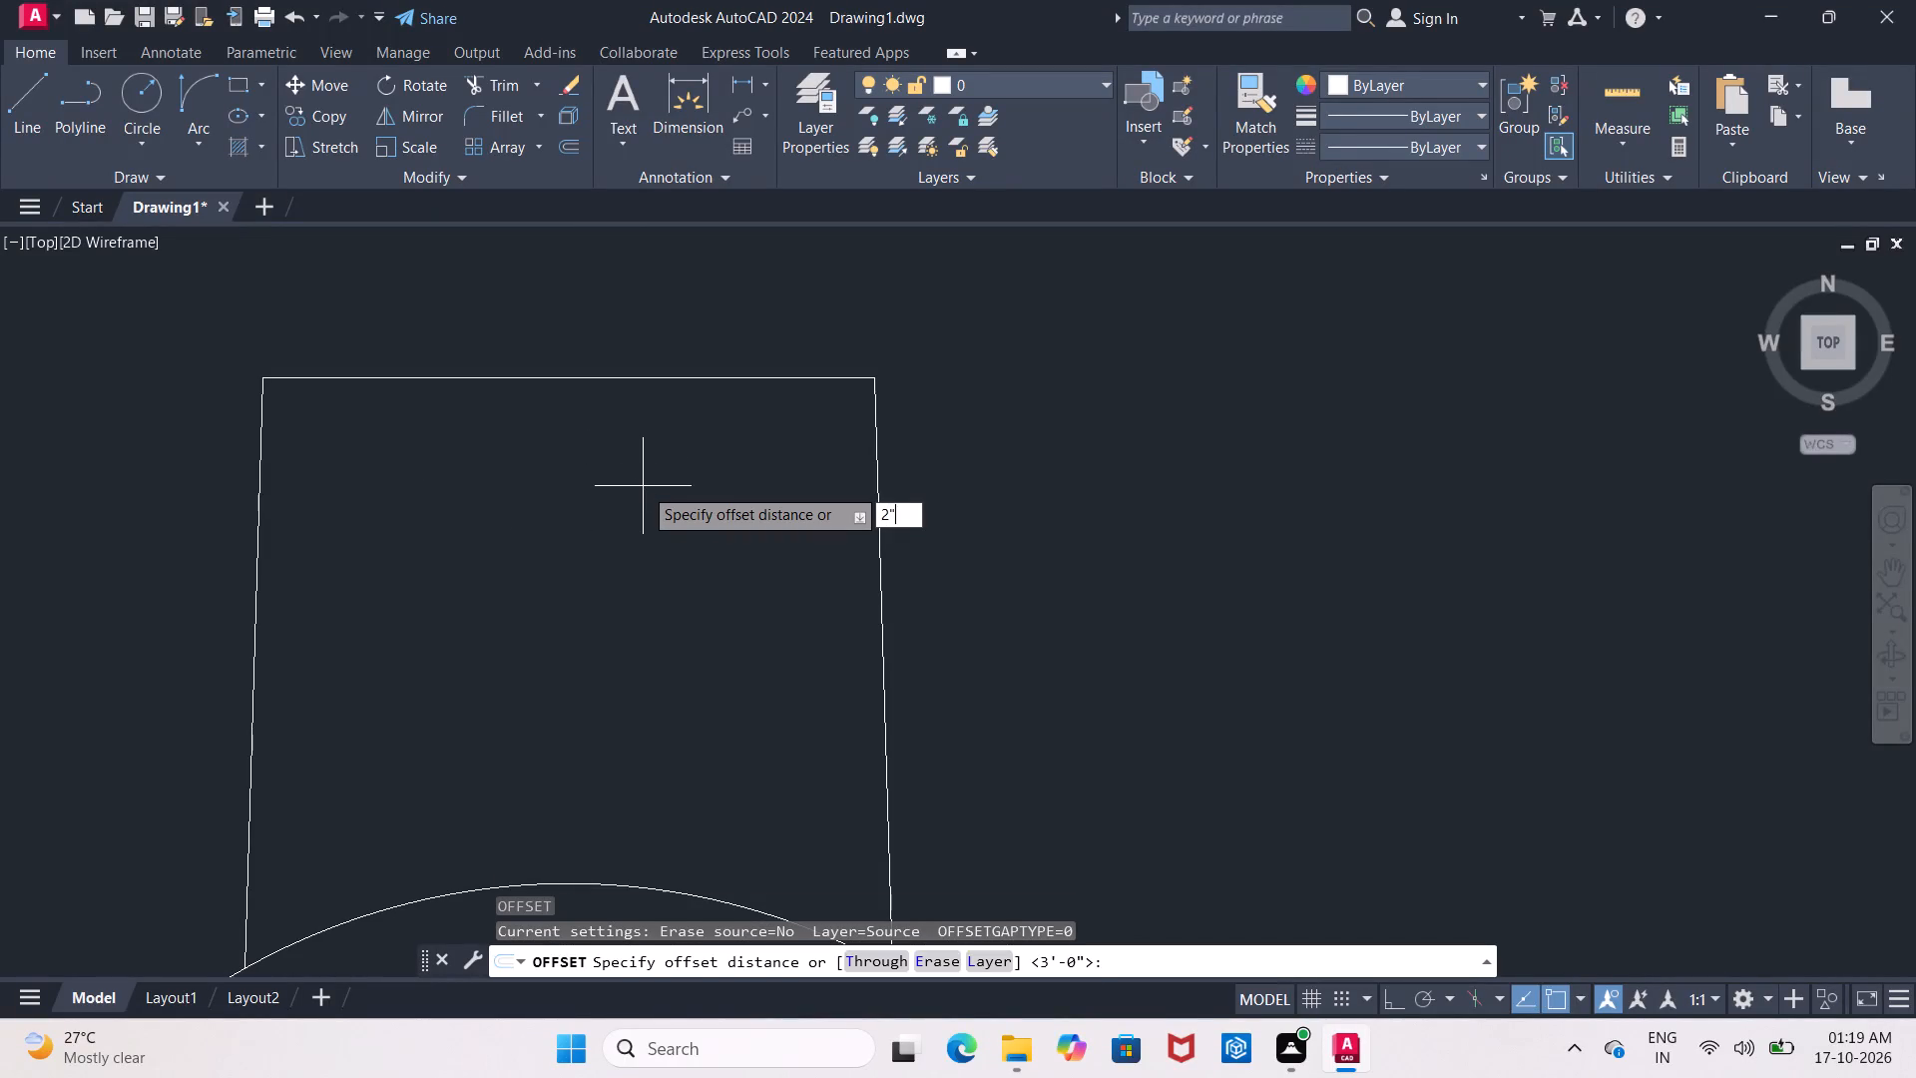
left_click(726, 379)
left_click(718, 420)
scroll(726, 438, "down", 1)
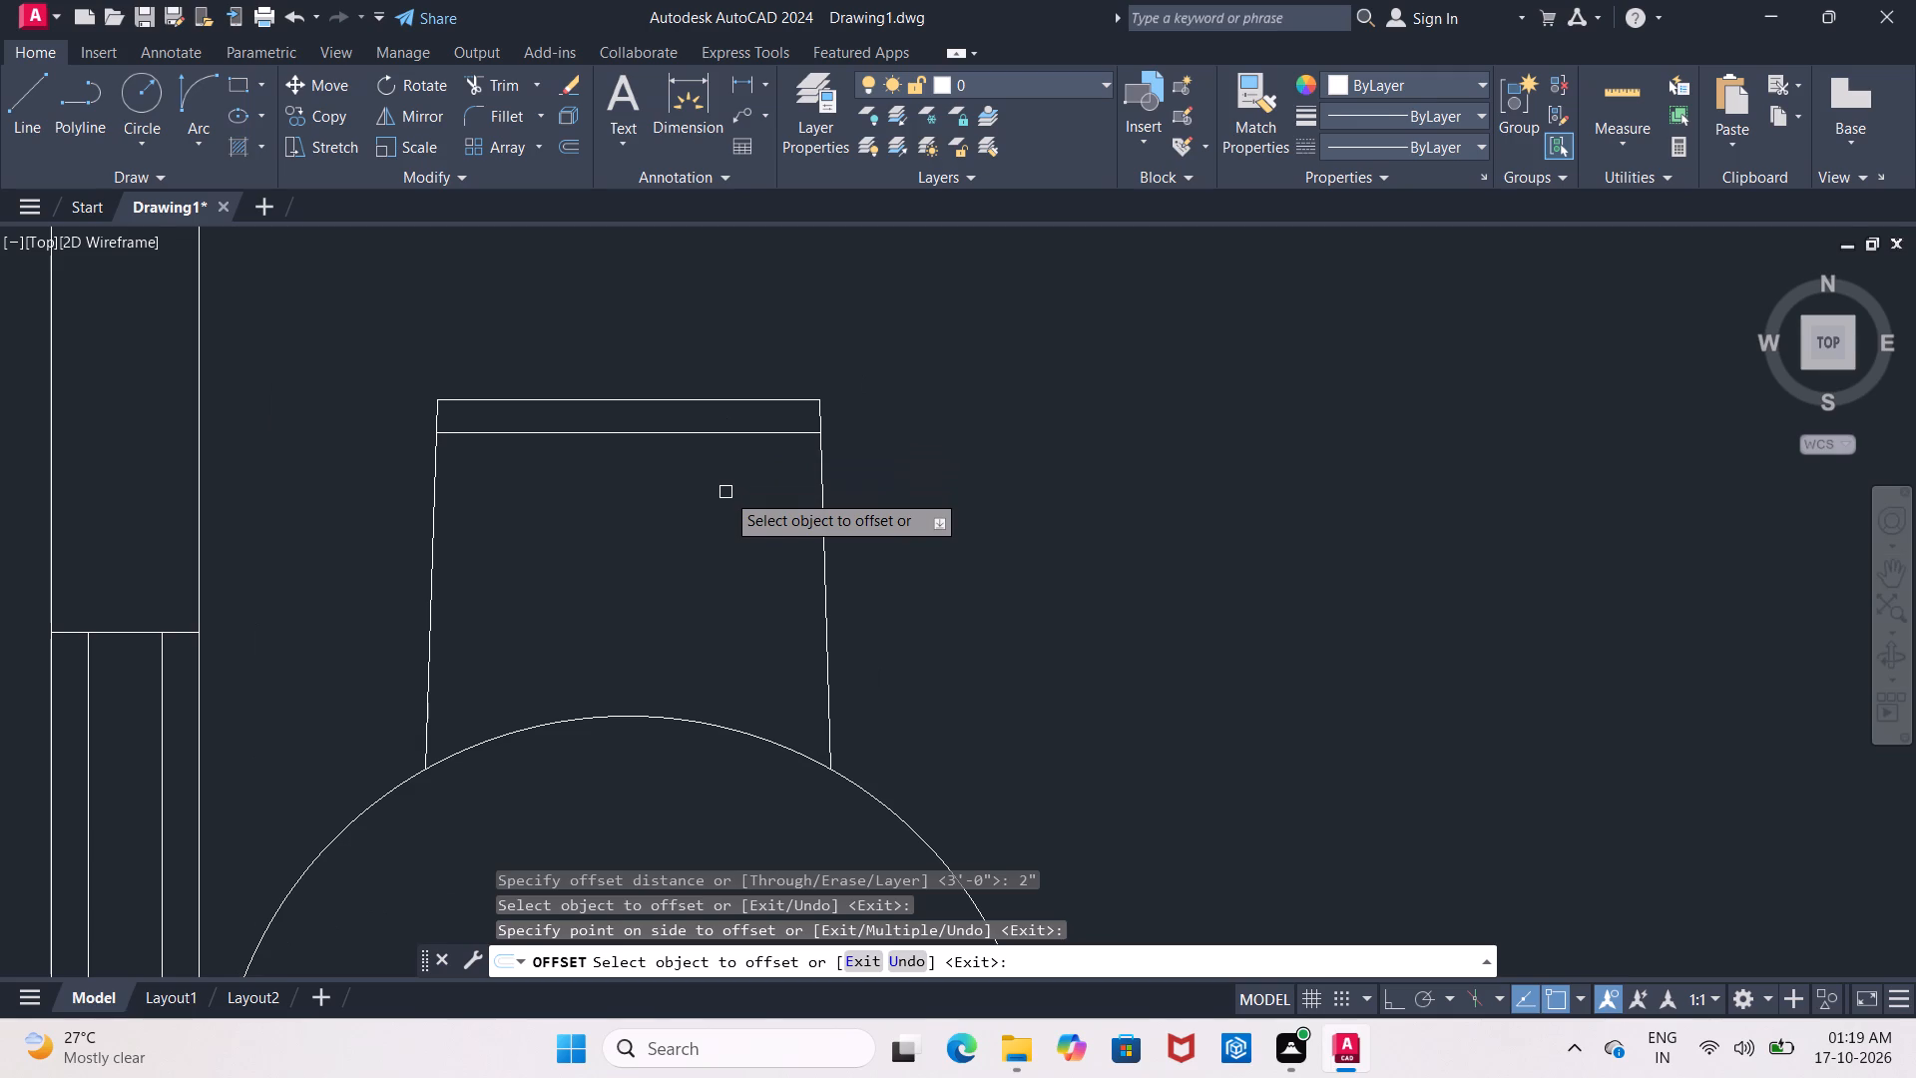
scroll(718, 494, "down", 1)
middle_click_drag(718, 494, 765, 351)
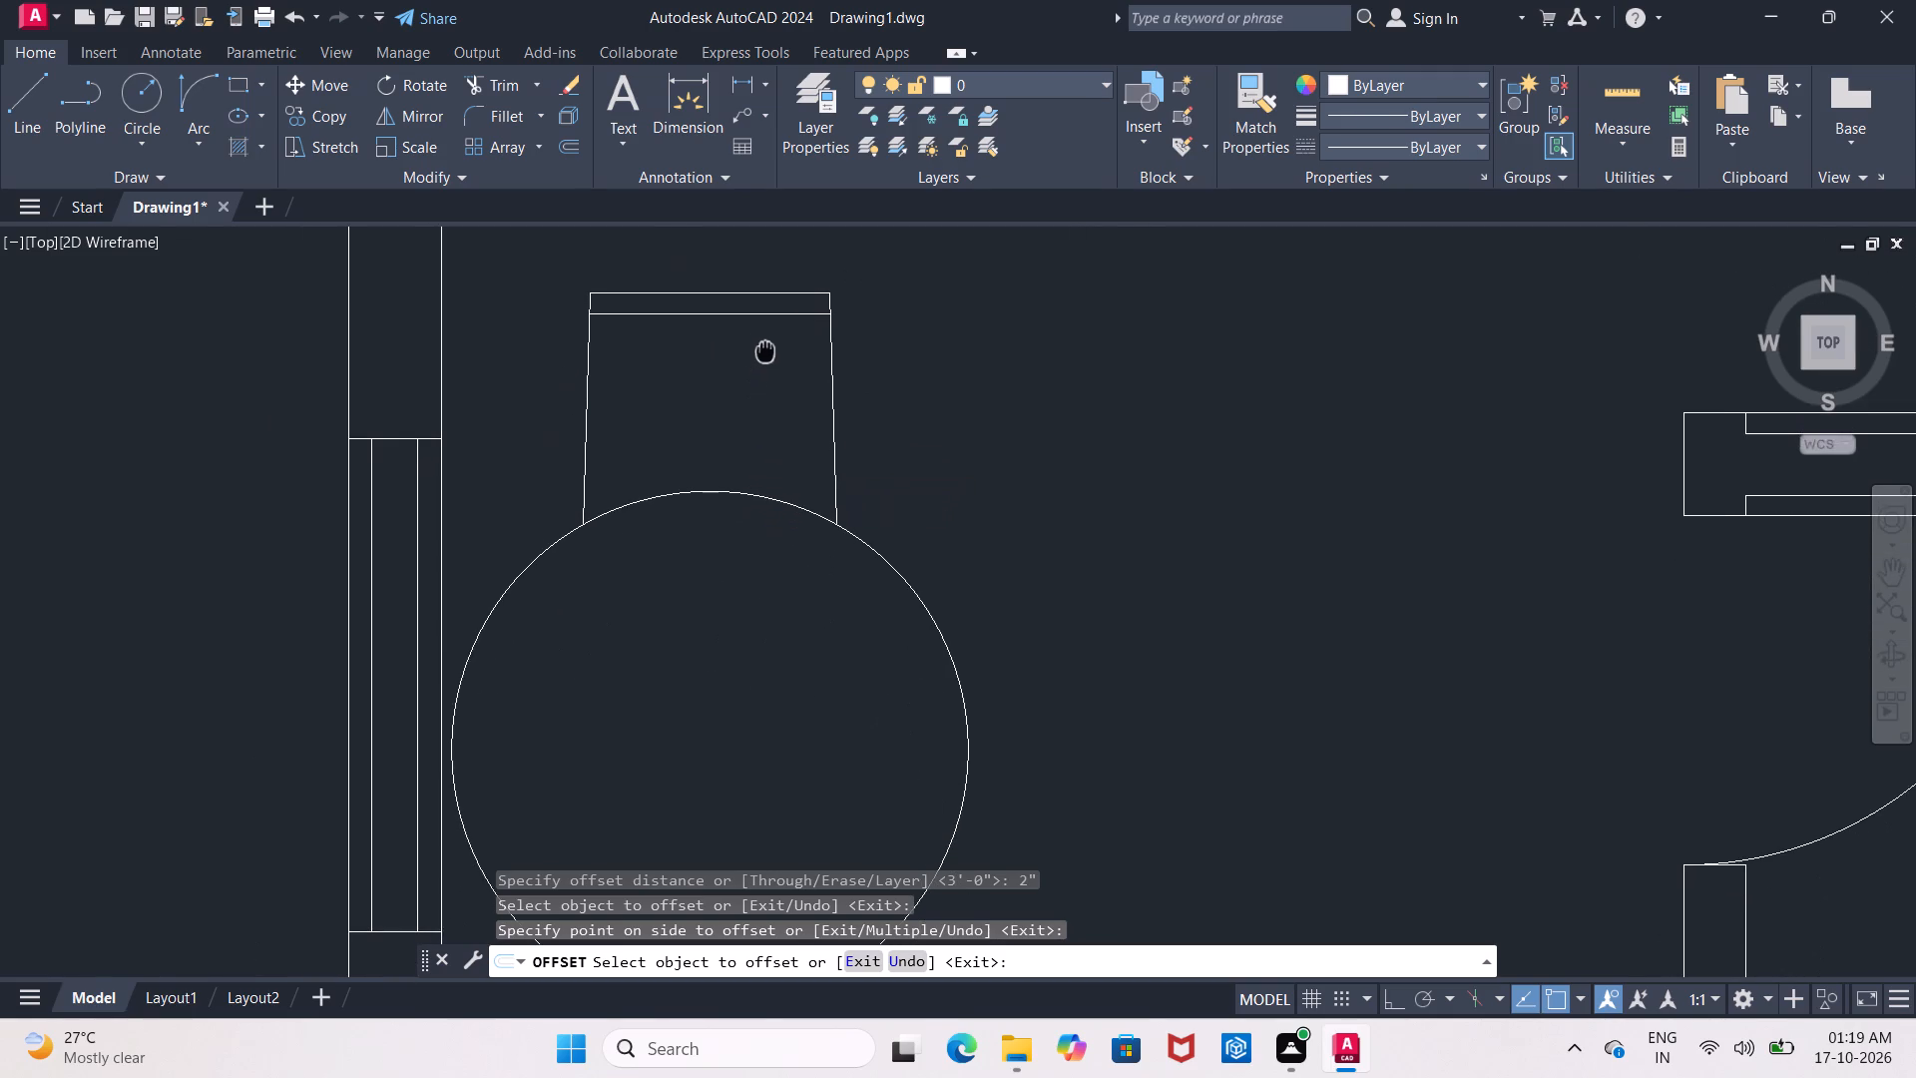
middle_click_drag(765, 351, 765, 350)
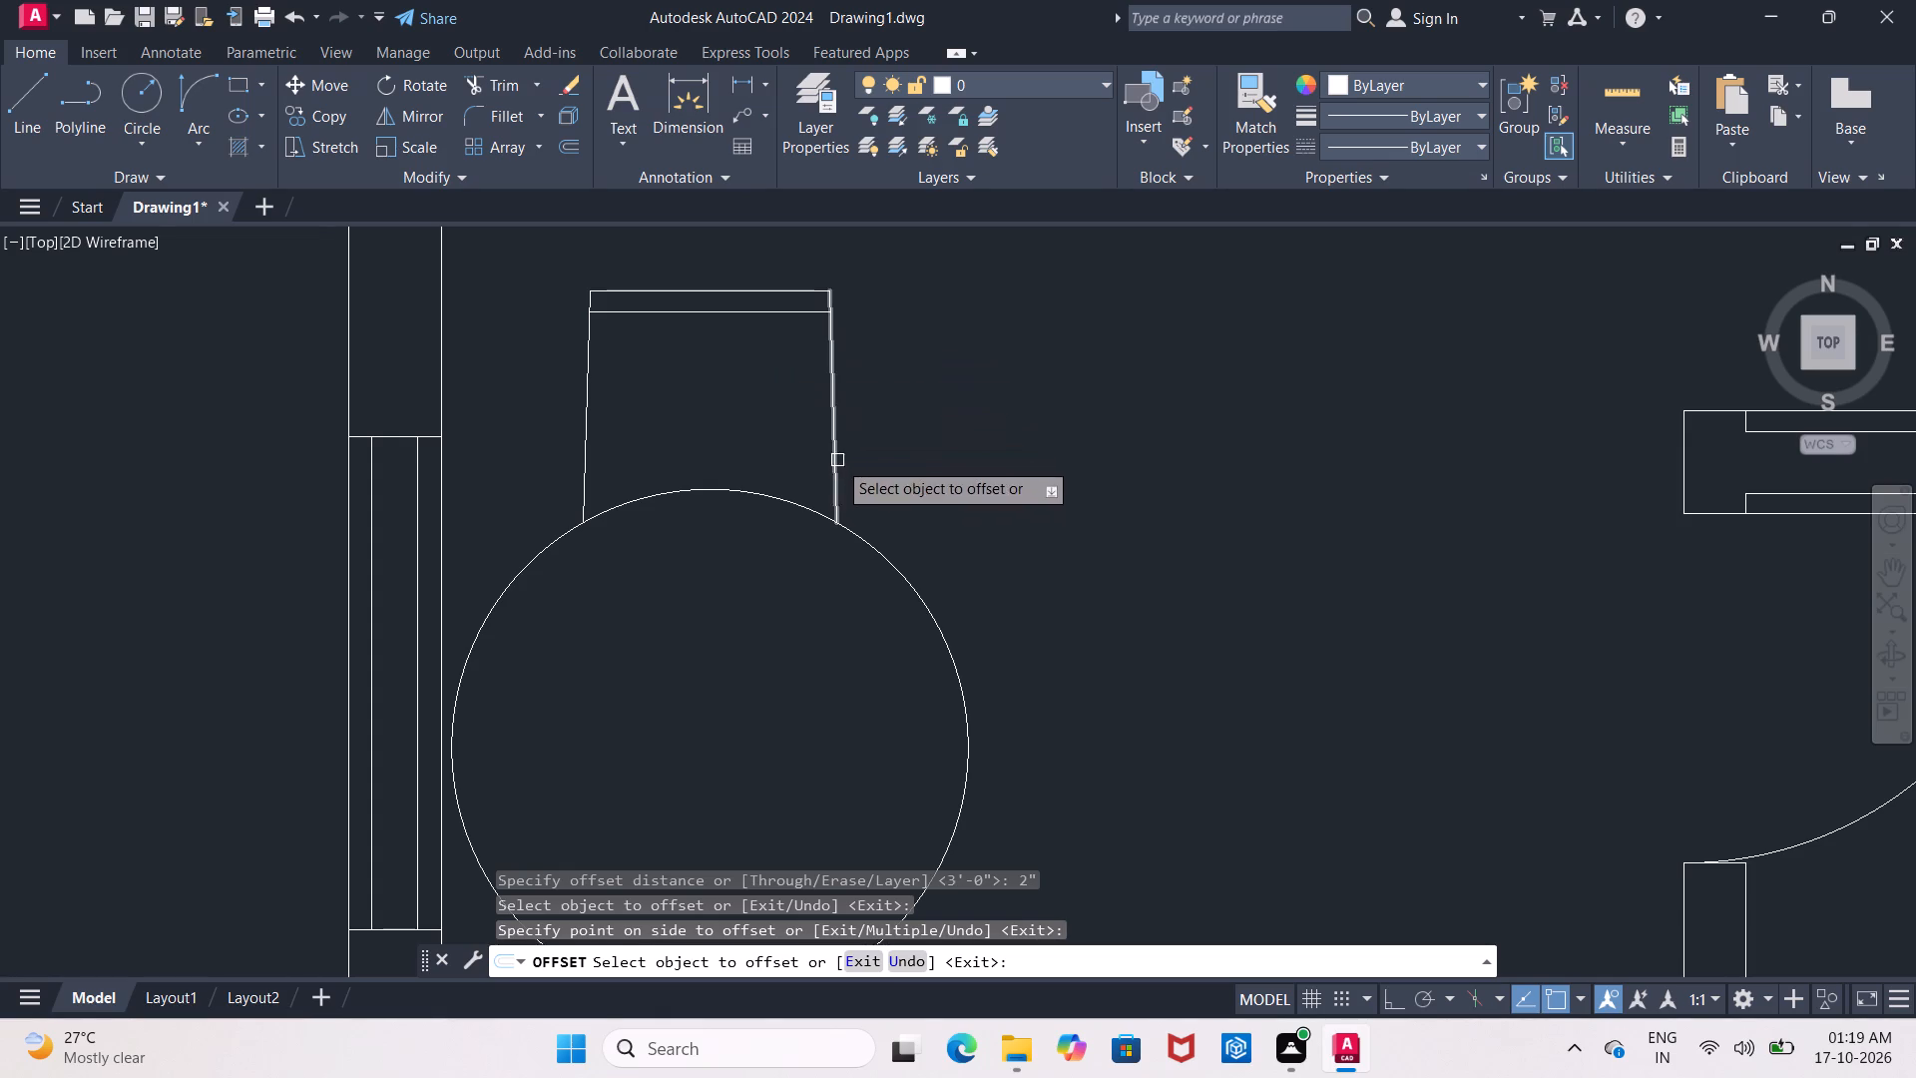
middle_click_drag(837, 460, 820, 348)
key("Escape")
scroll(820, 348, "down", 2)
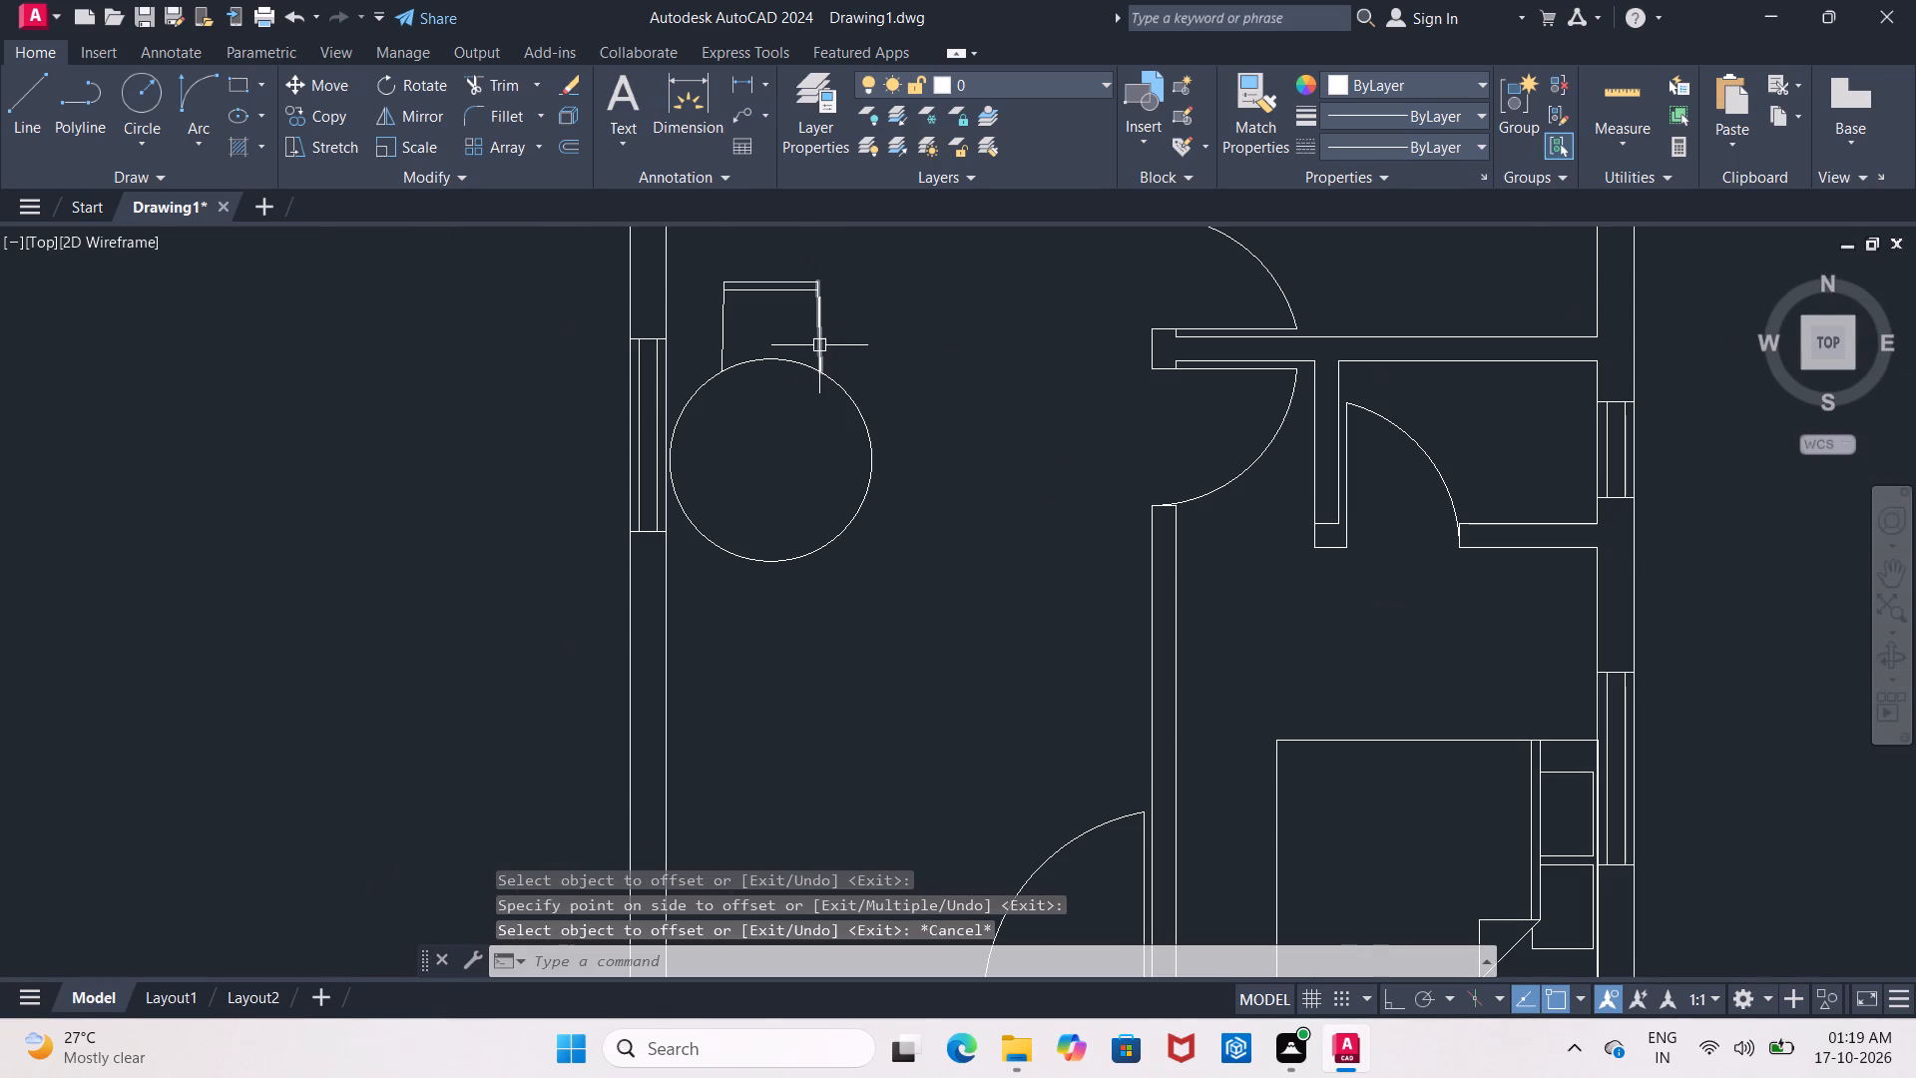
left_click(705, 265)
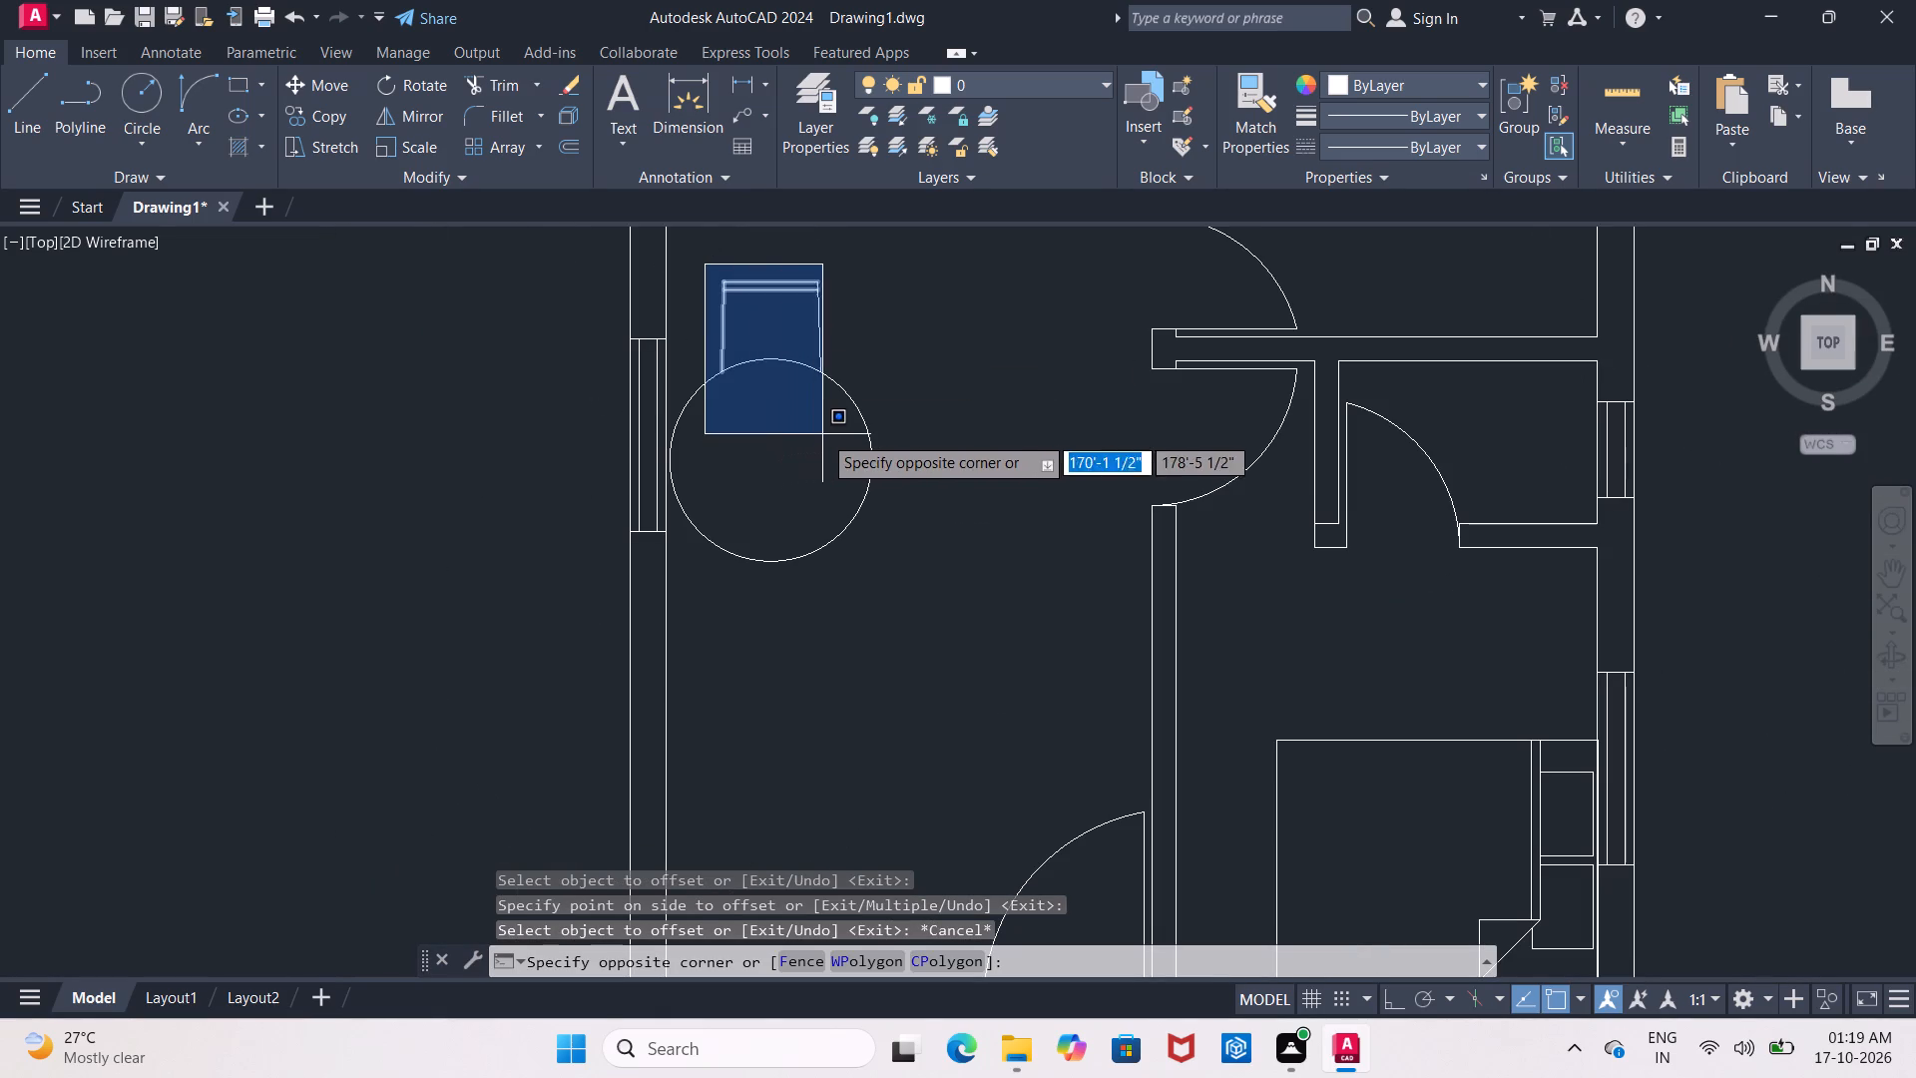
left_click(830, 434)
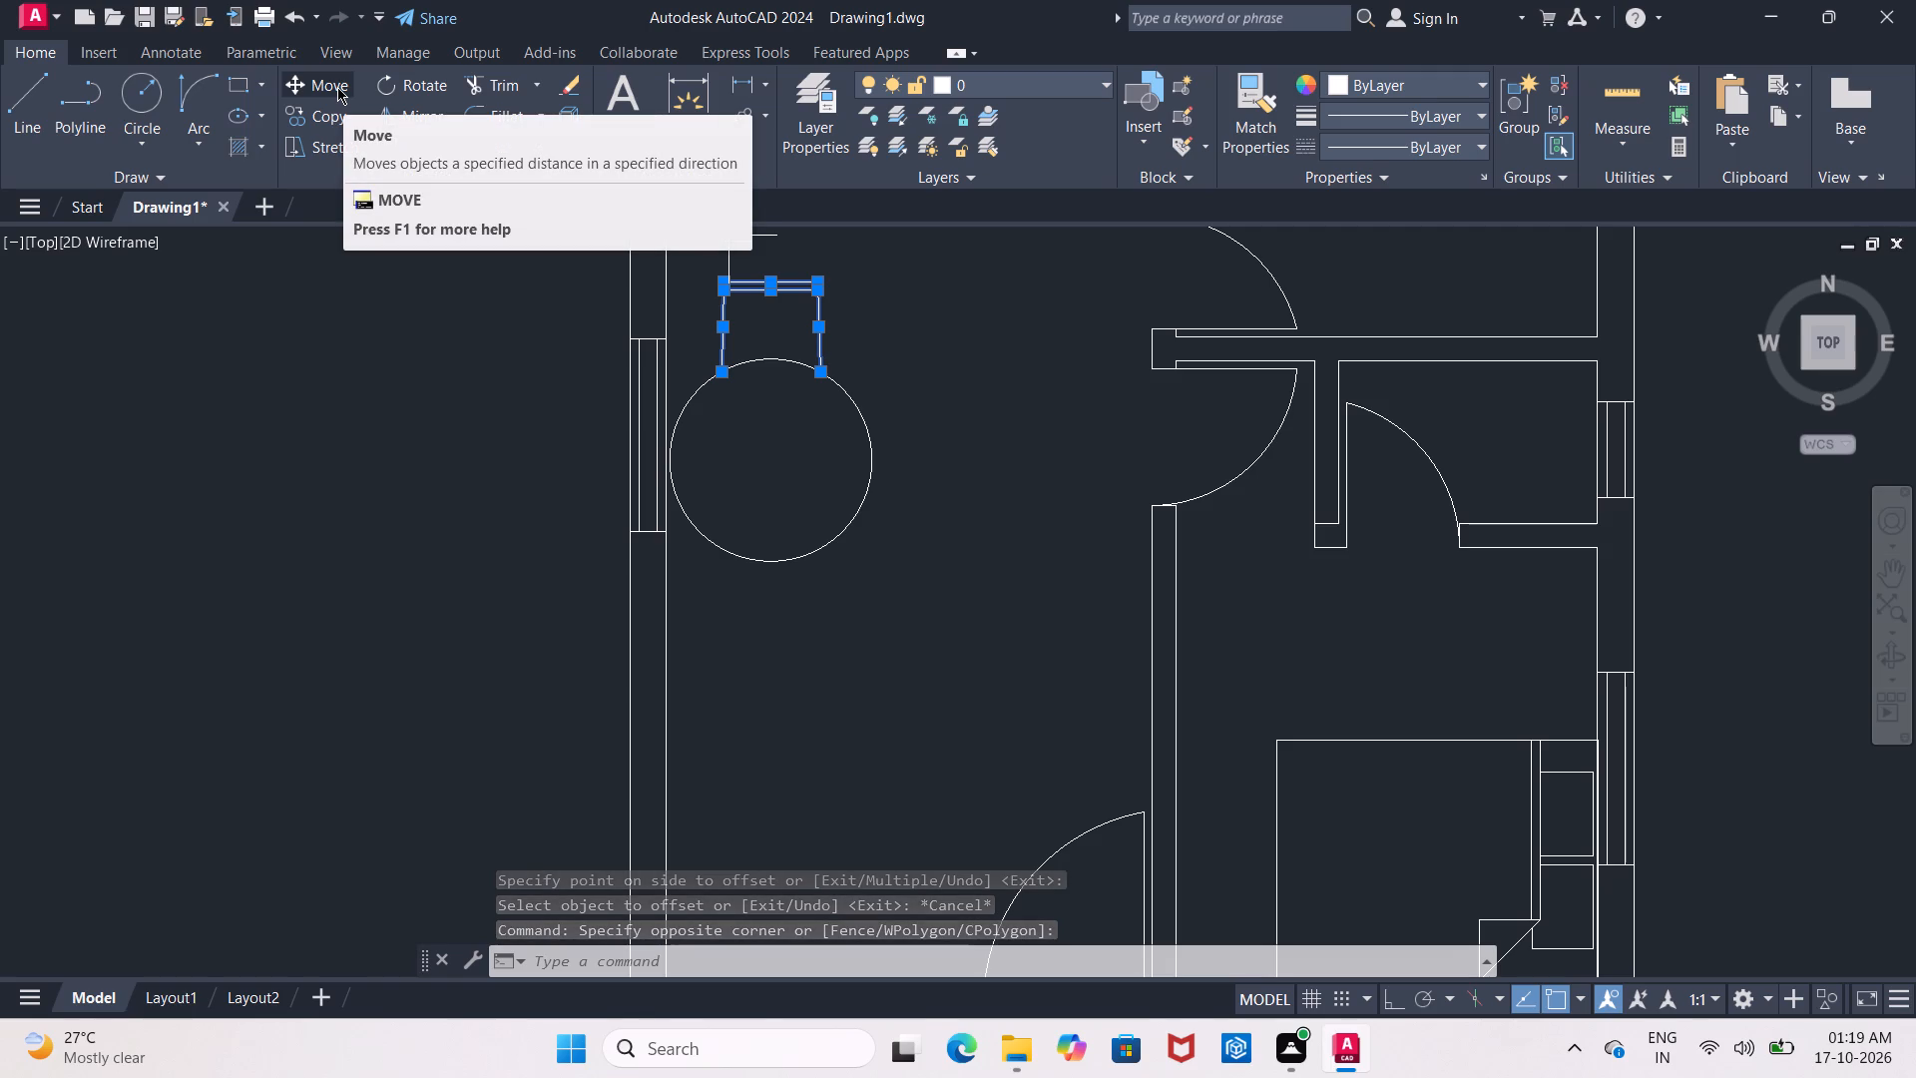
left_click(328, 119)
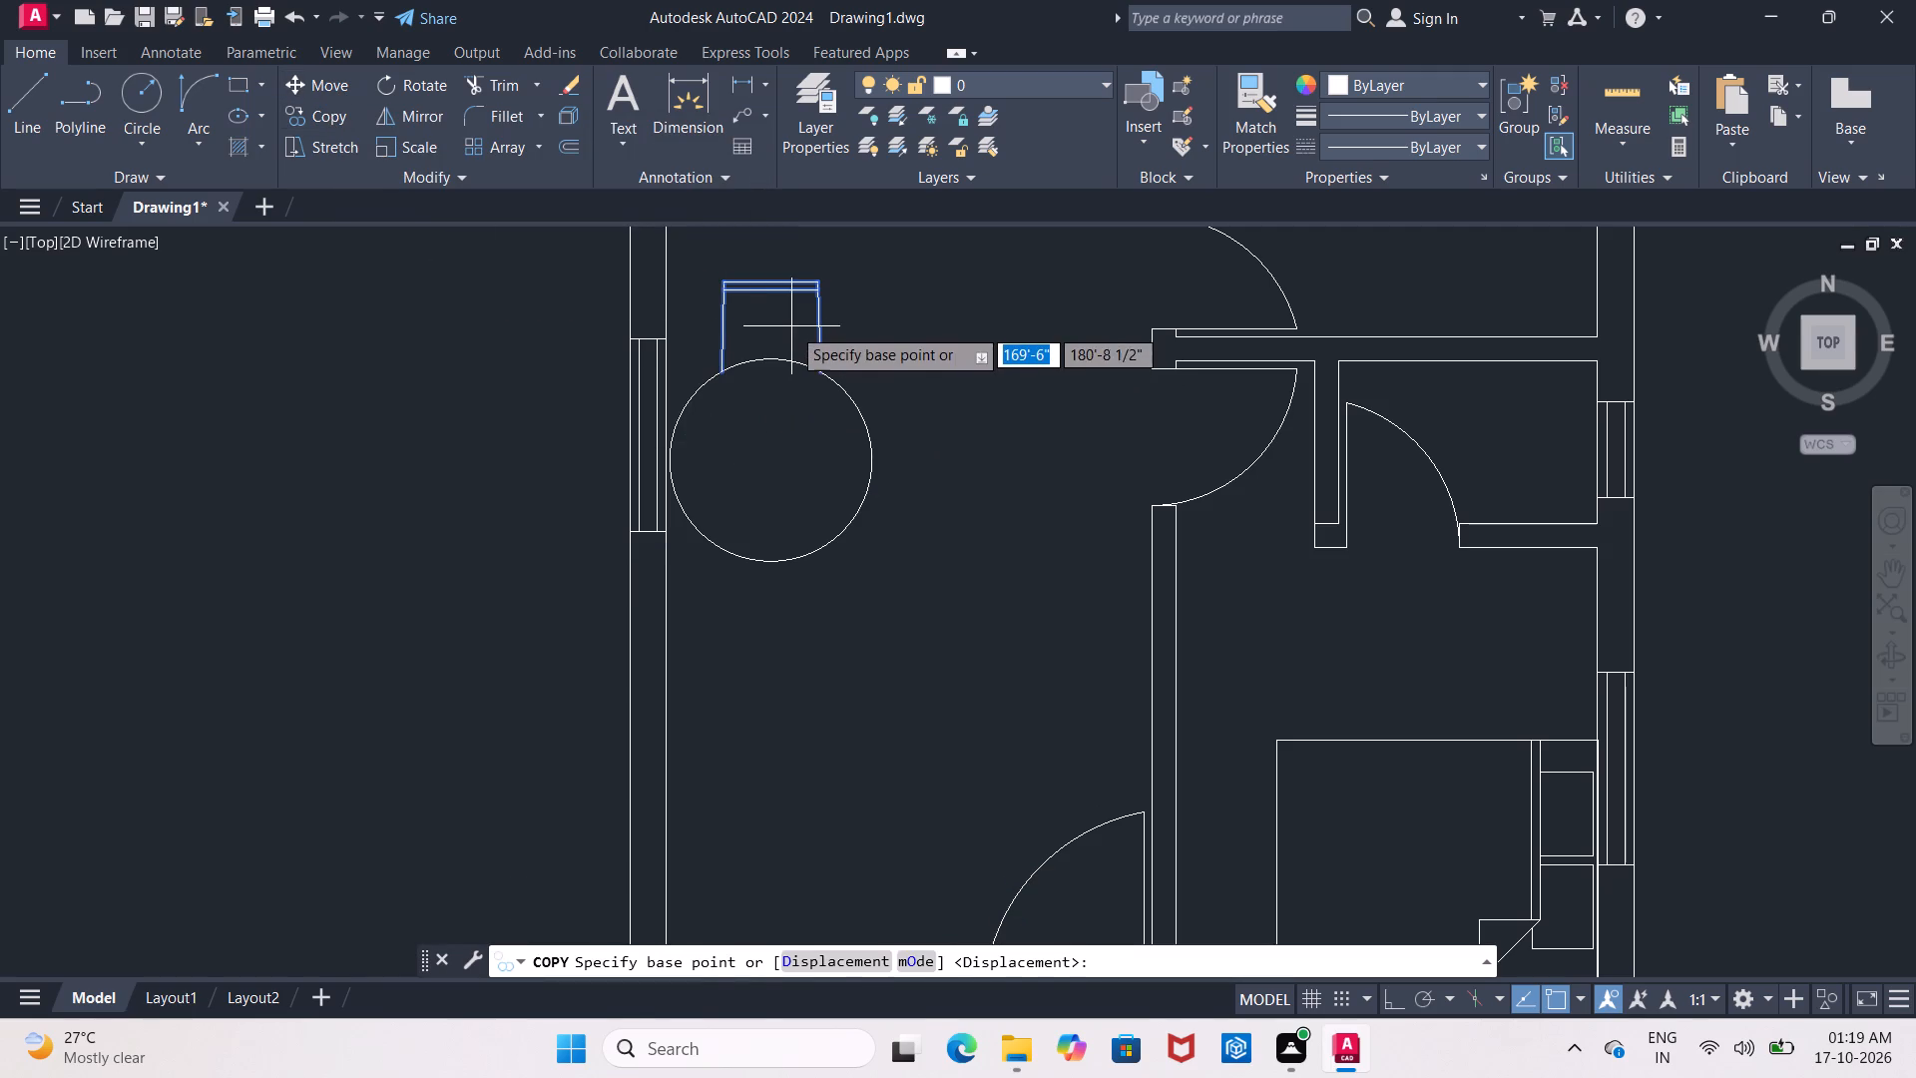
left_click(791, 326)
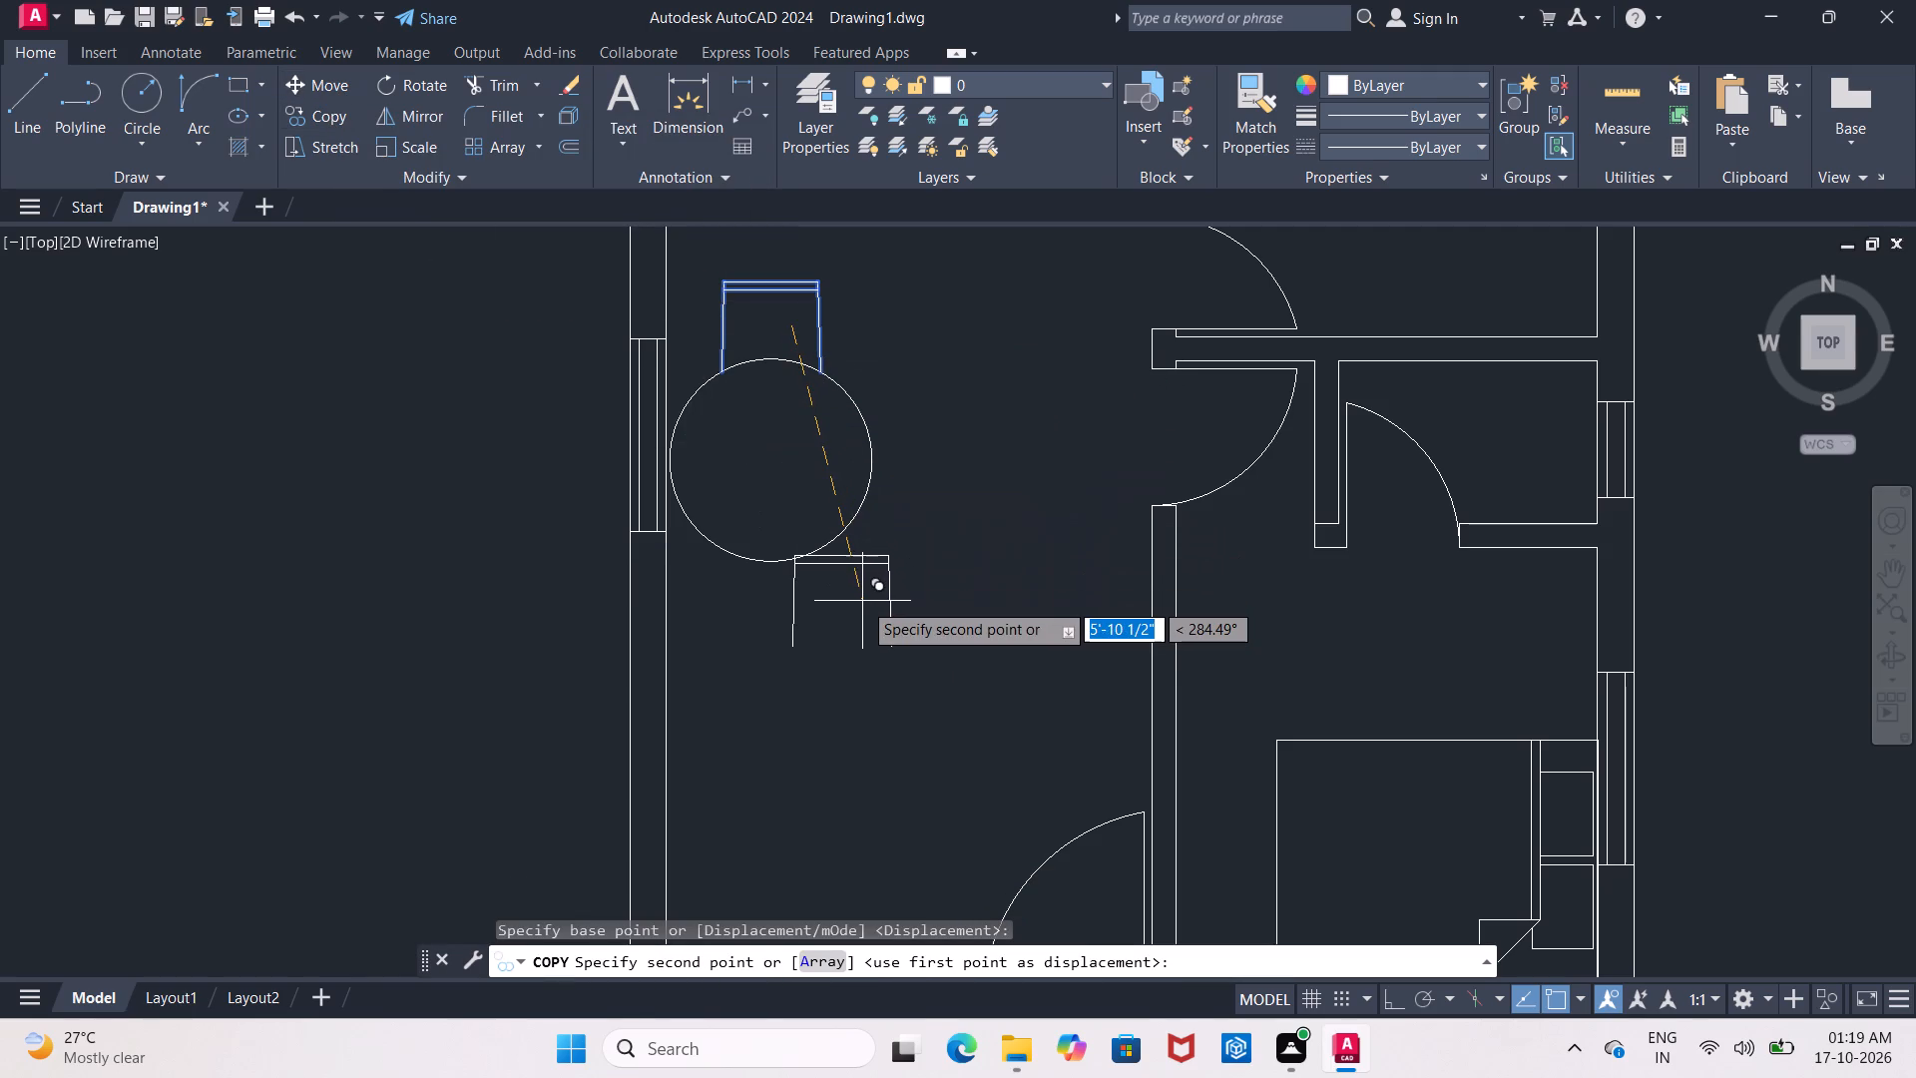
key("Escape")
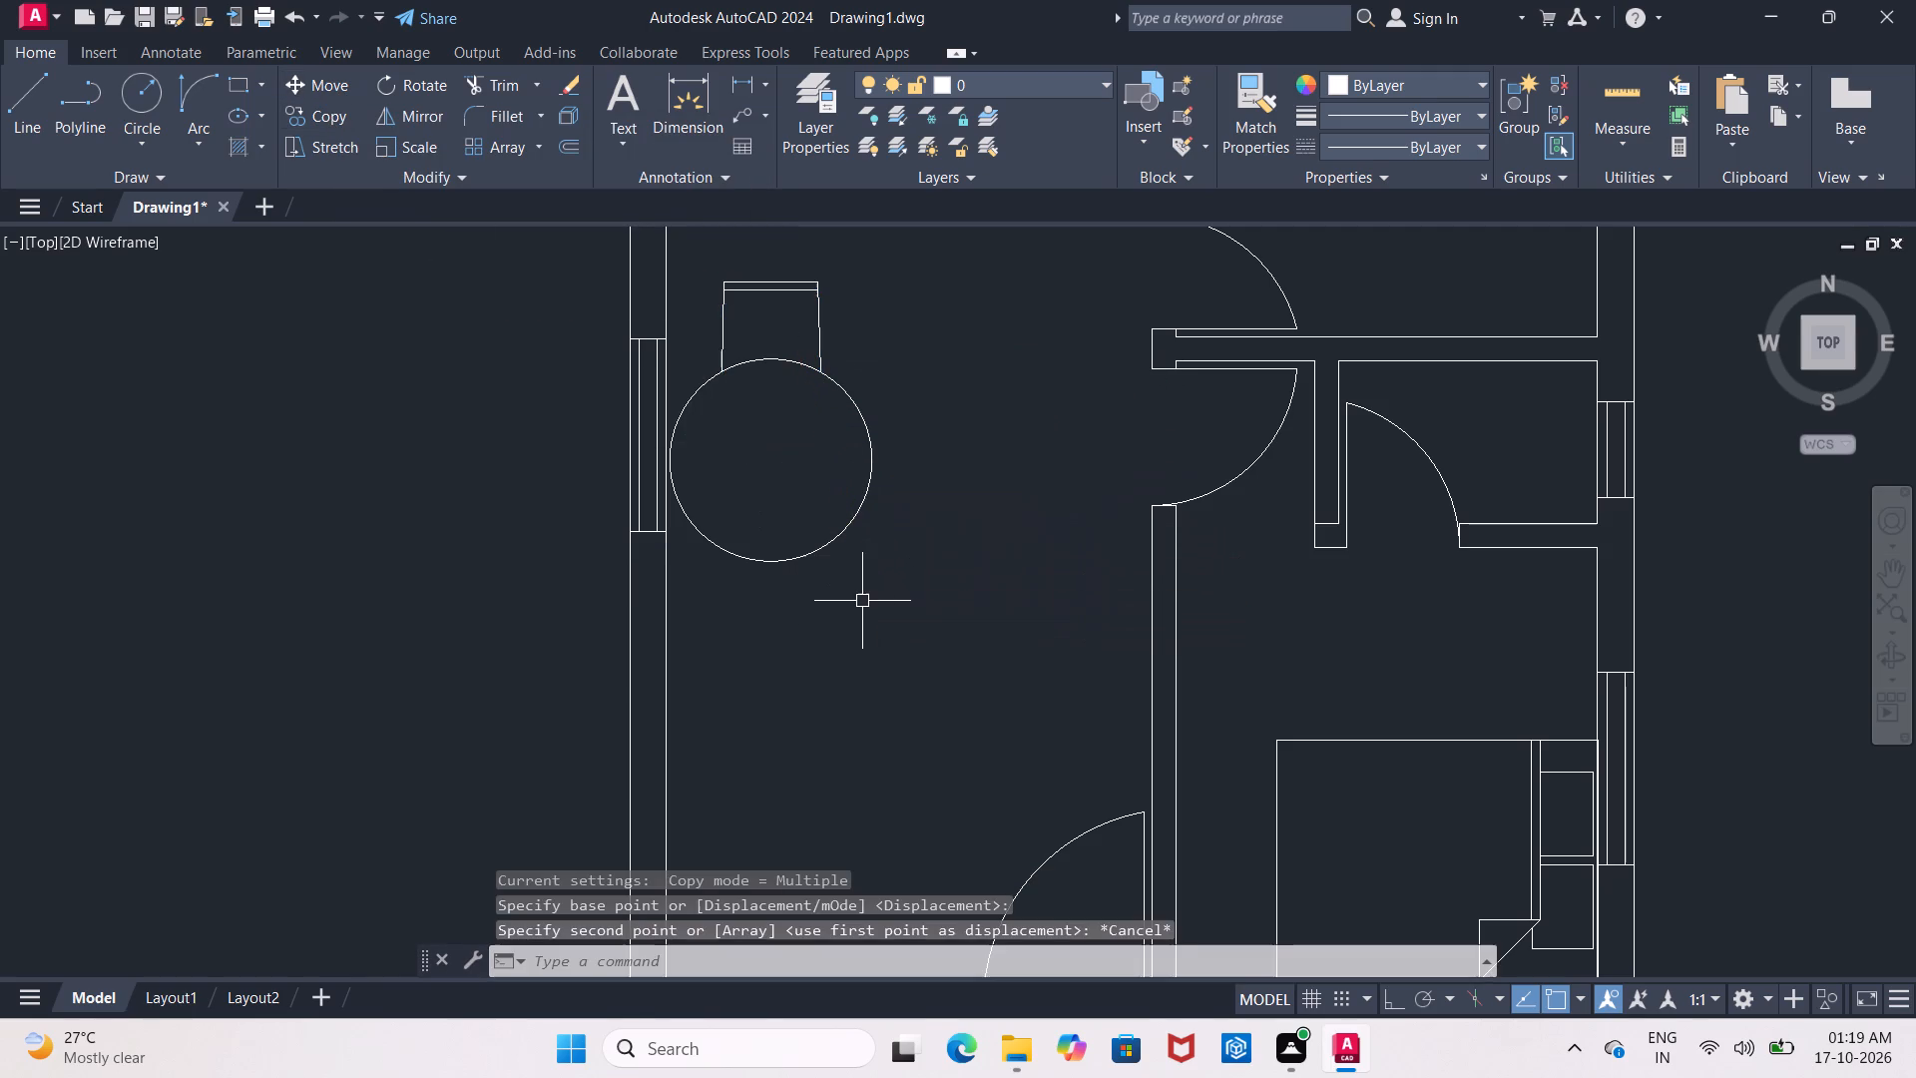
With Ortho on, copy the whole chair straight down about 5'-9" to the lower side of the round table.
left_click_drag(697, 261, 715, 270)
left_click(857, 420)
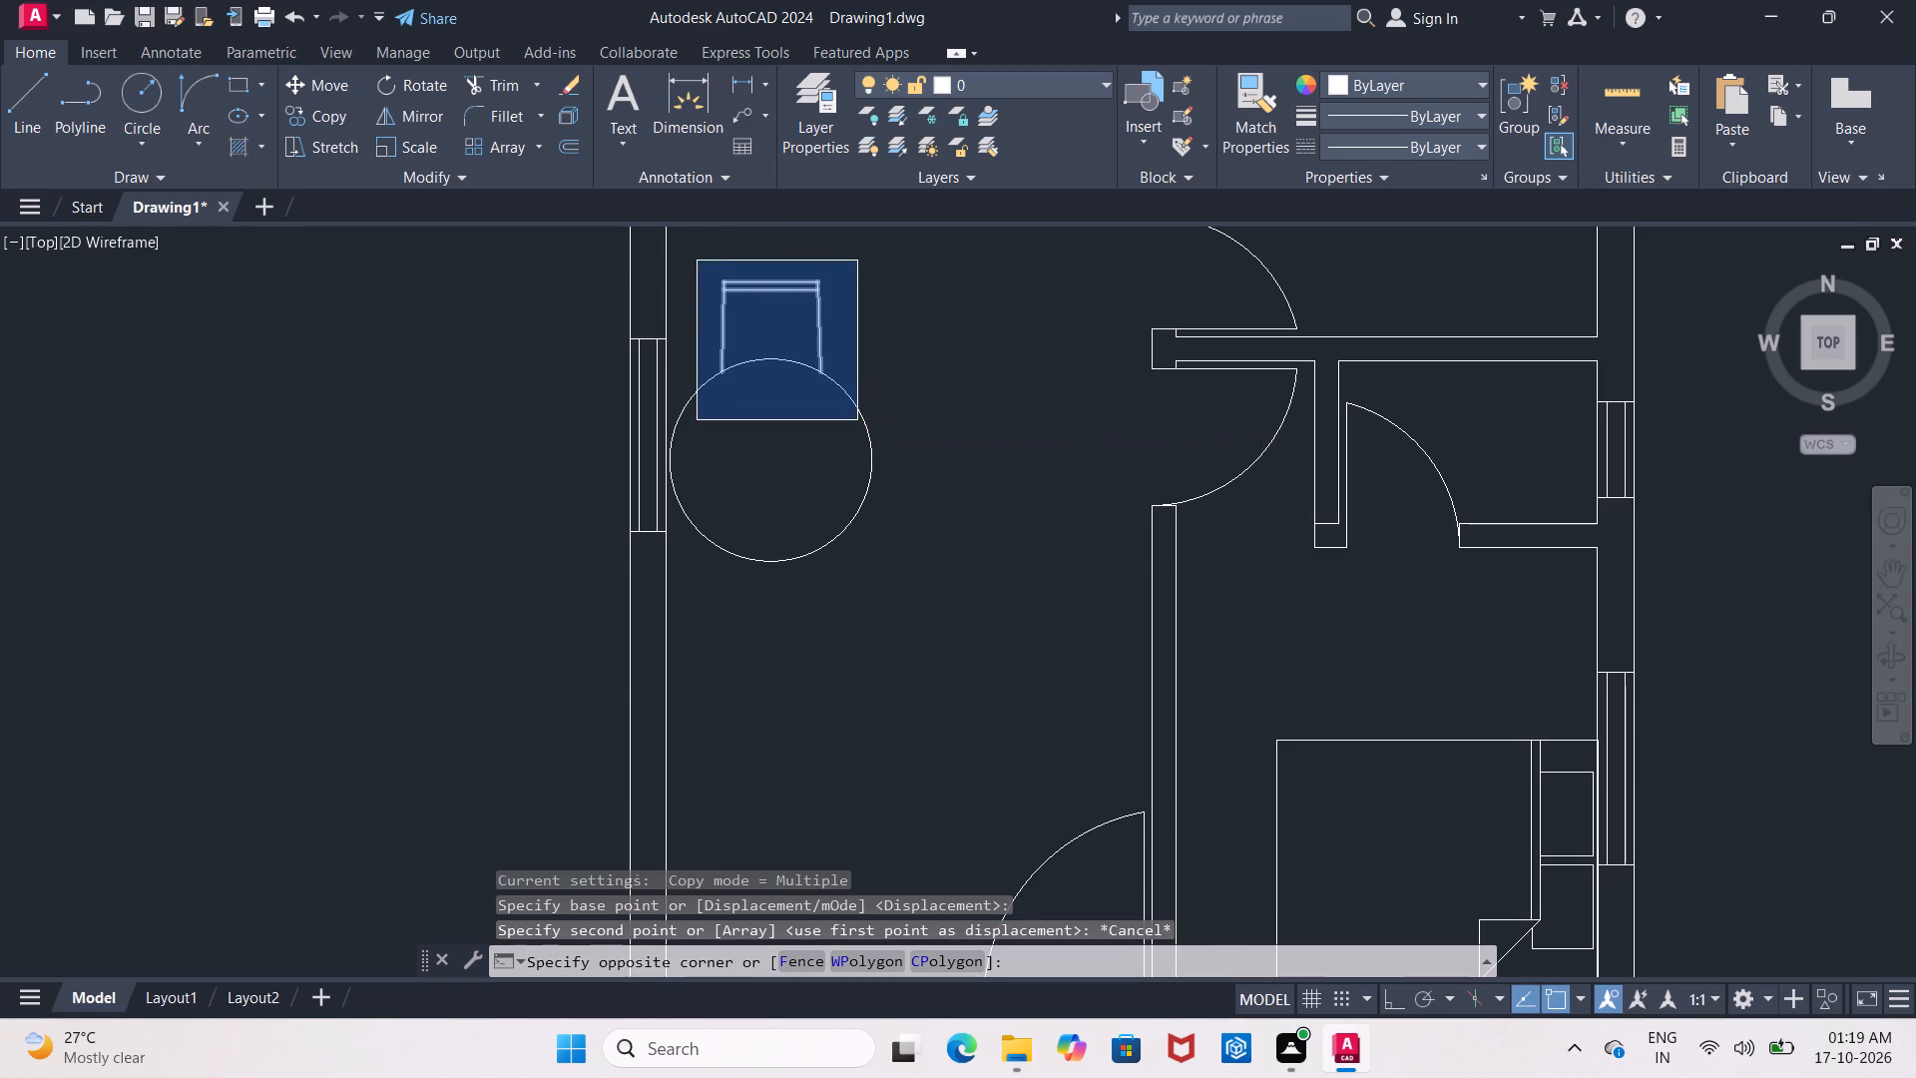
left_click(326, 122)
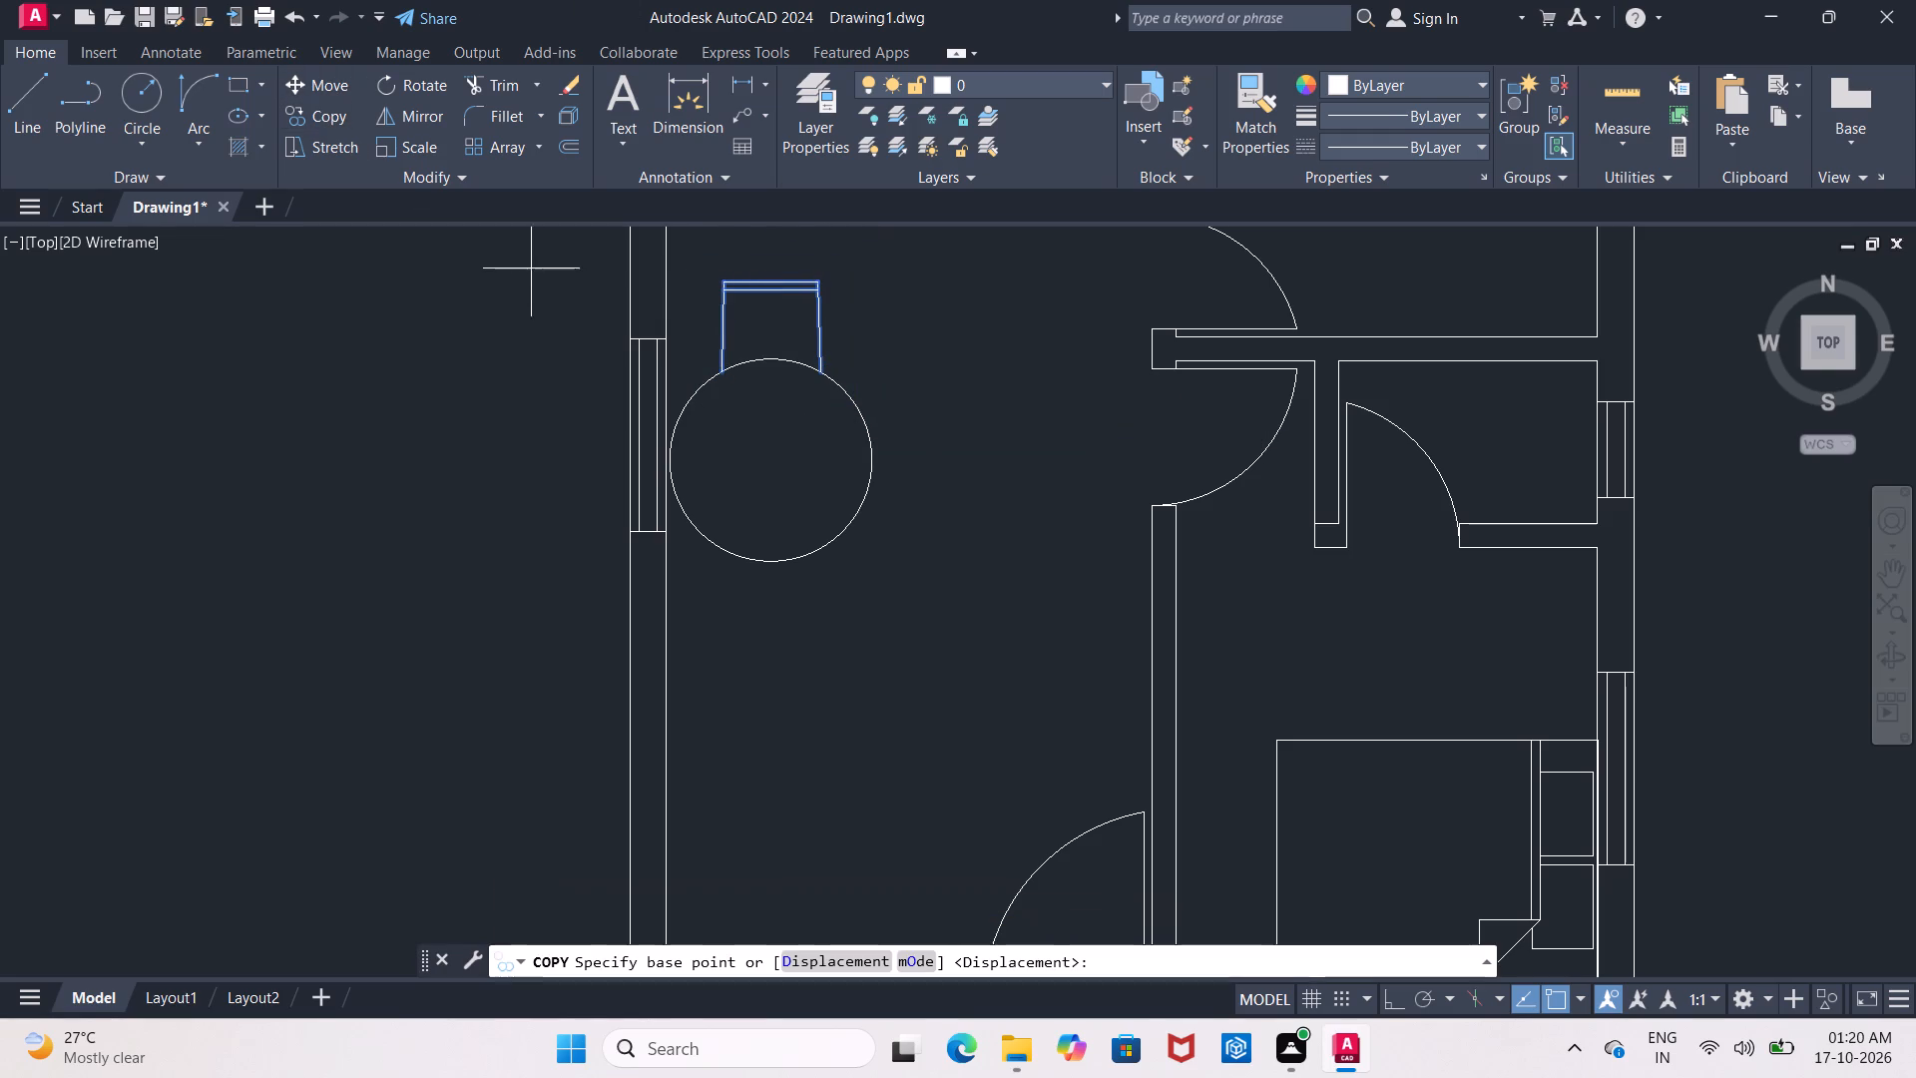
left_click(1378, 1004)
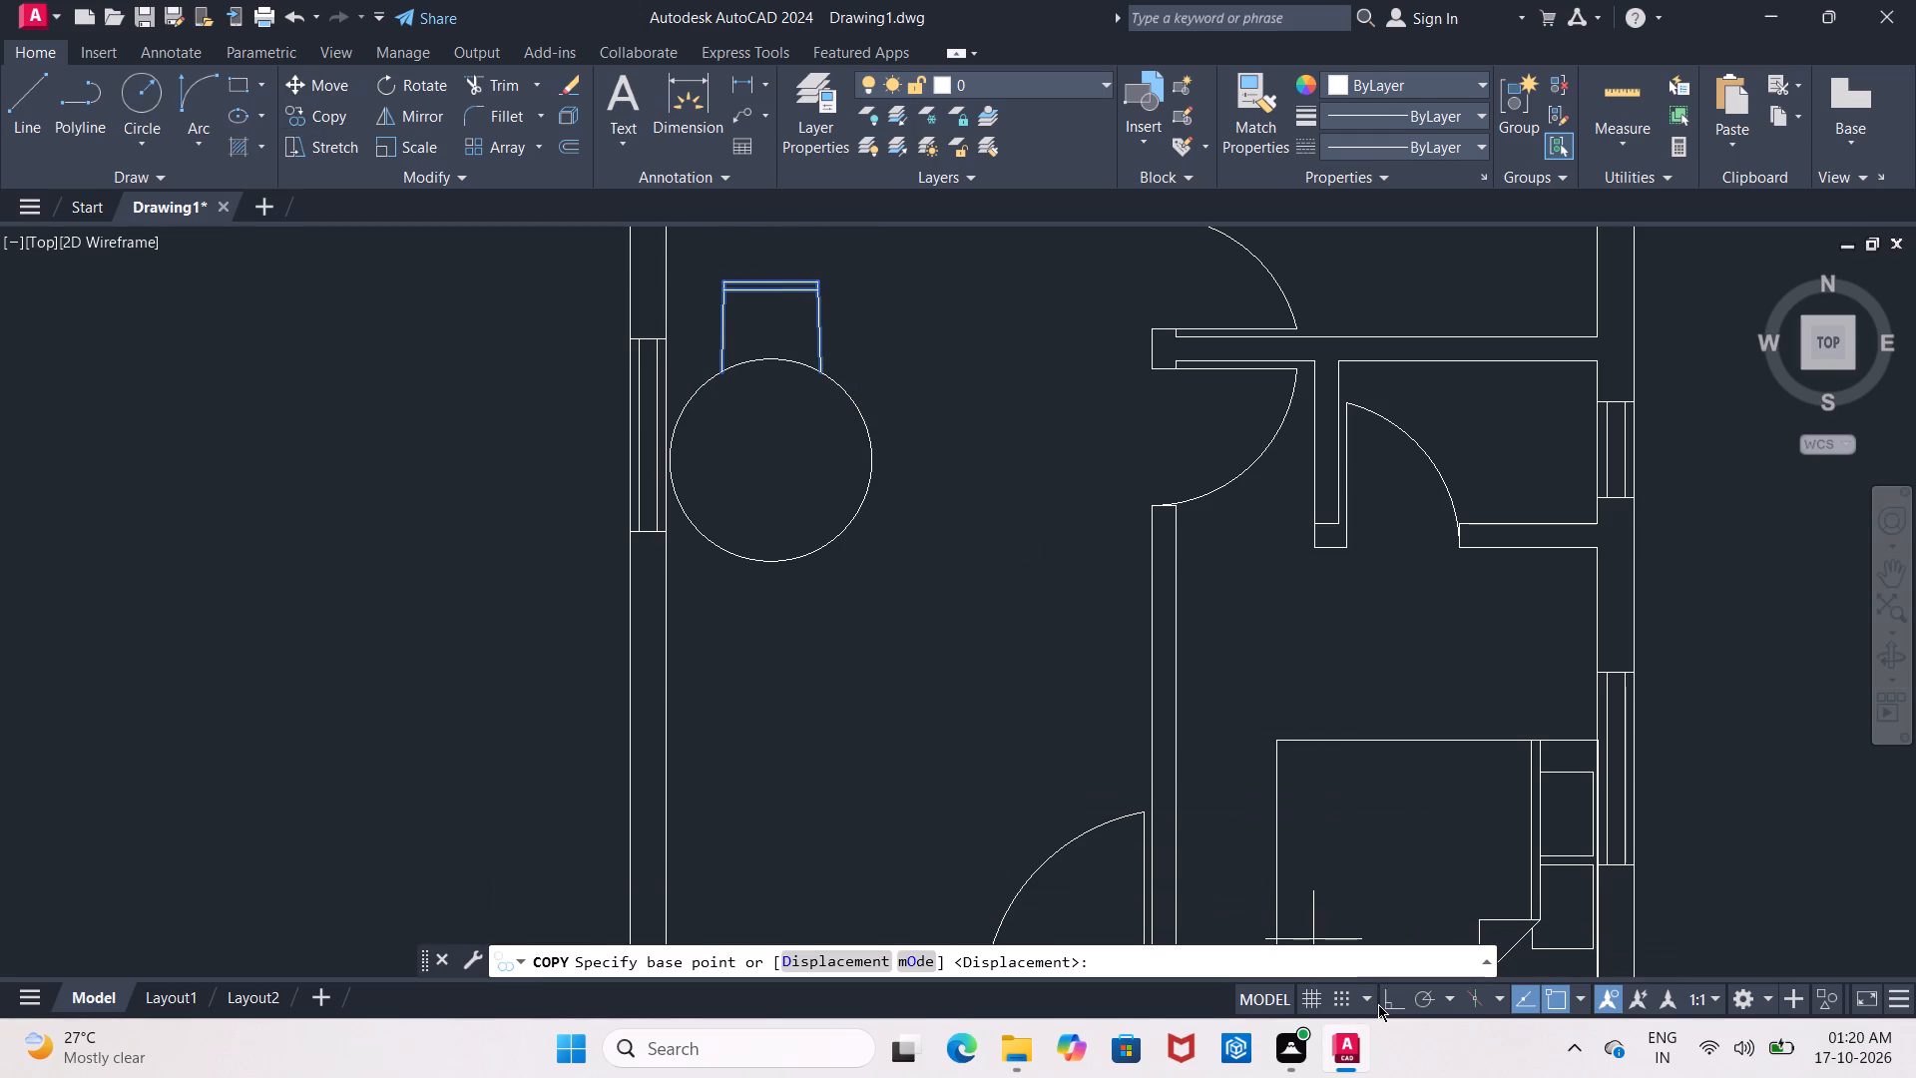
left_click(1387, 1004)
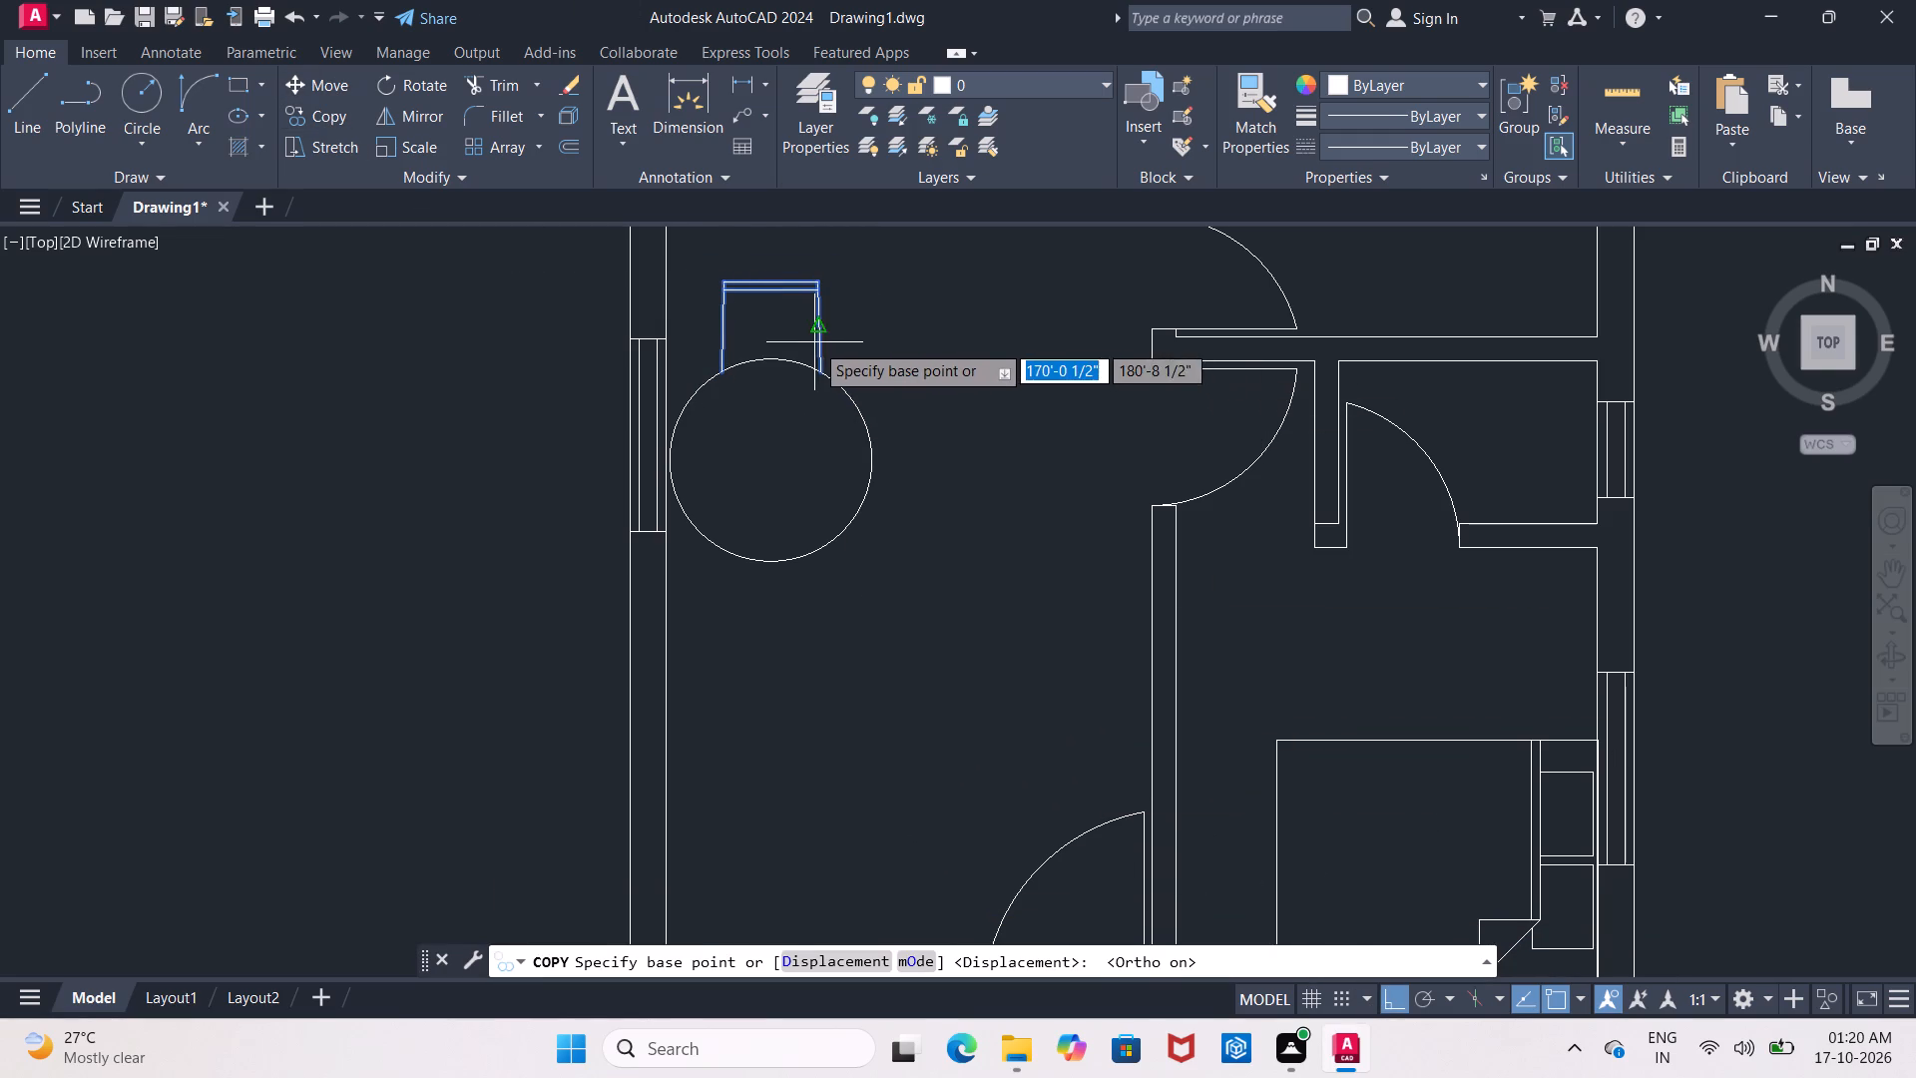
left_click(768, 326)
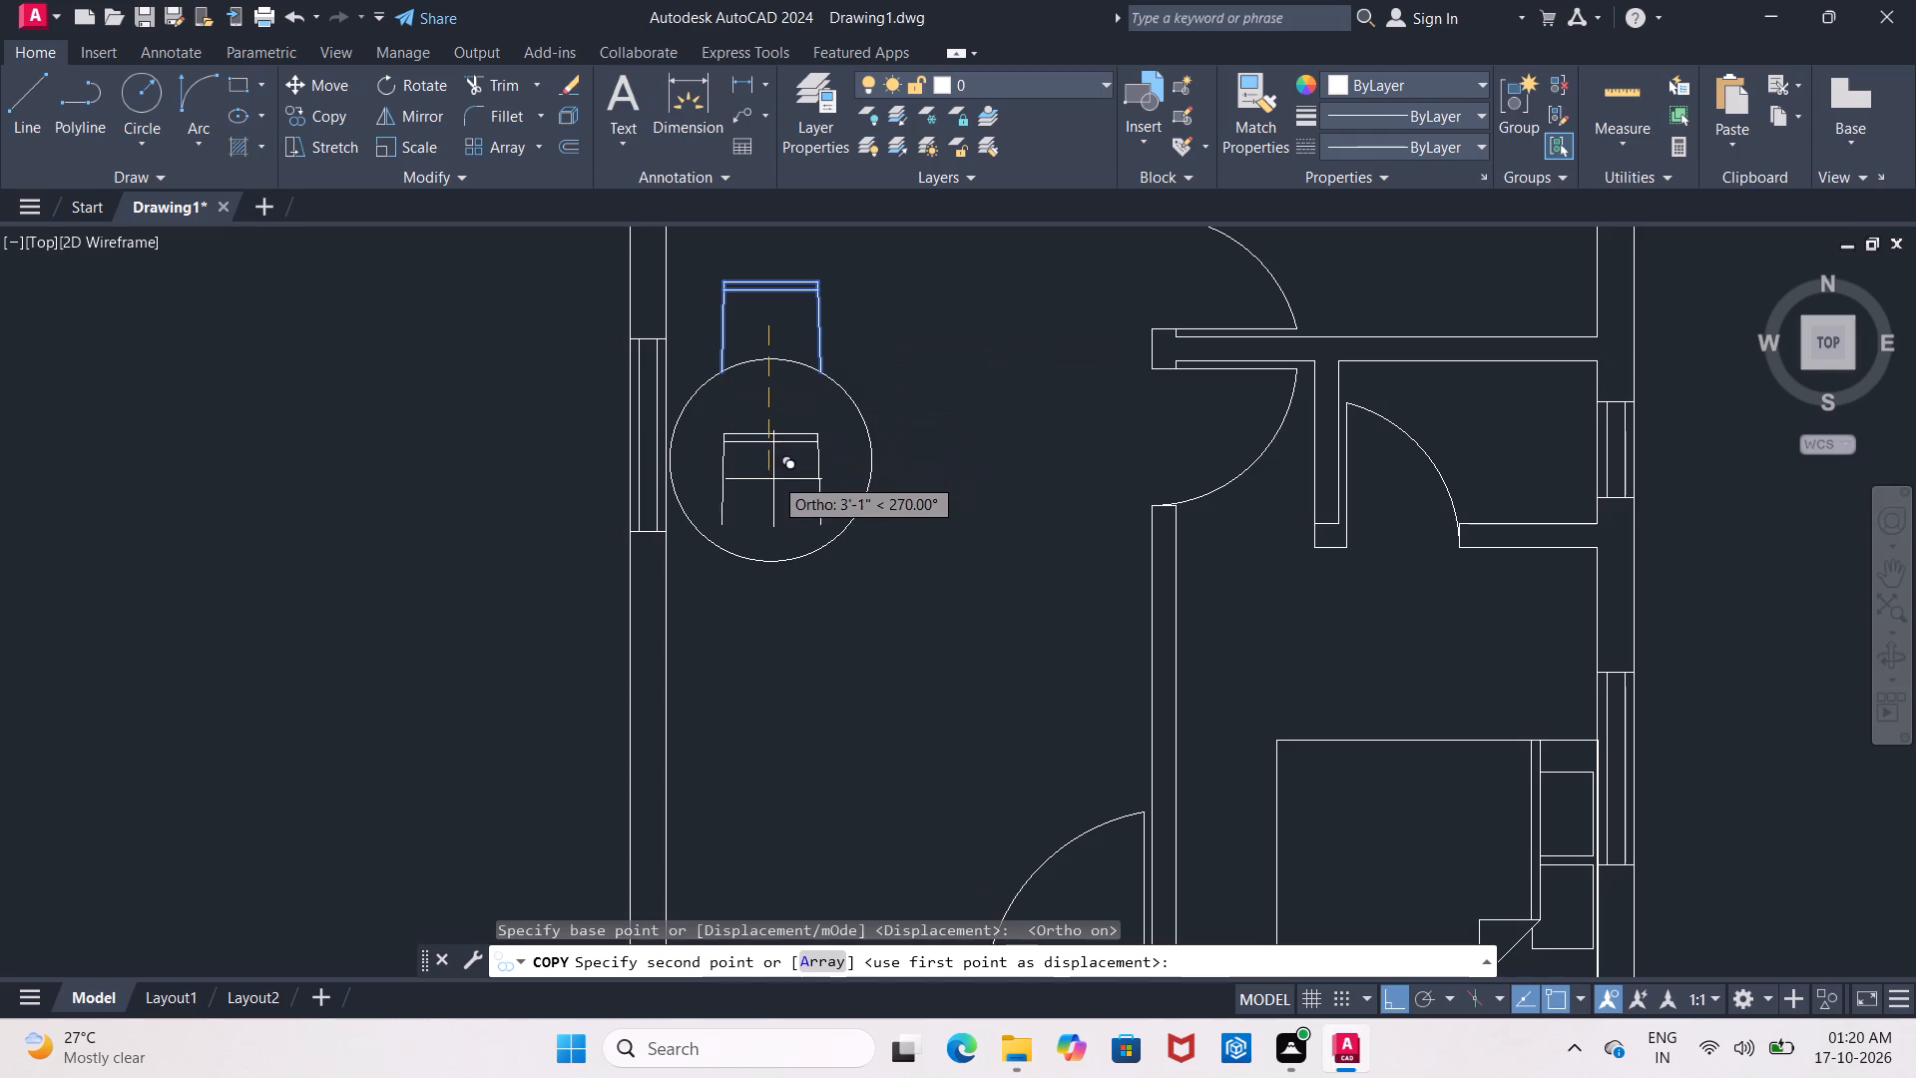
left_click(782, 607)
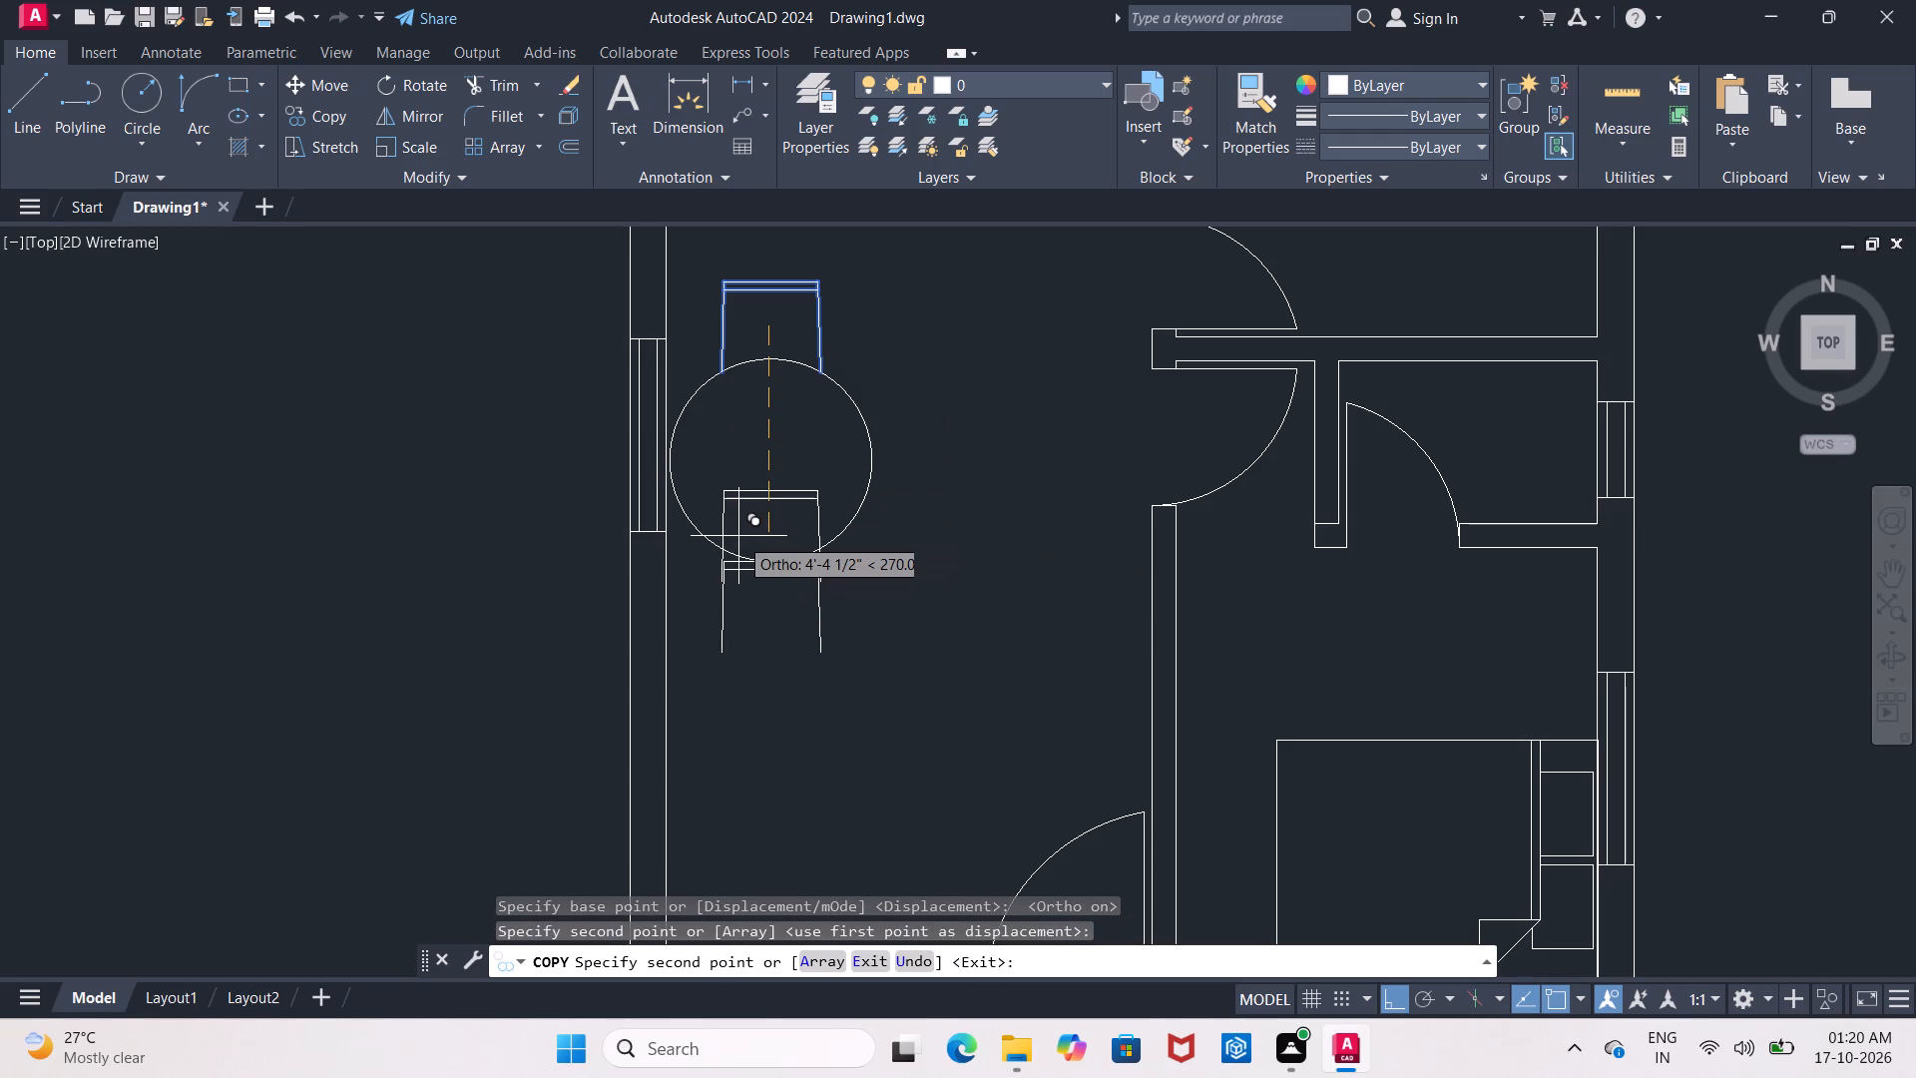
key("Escape")
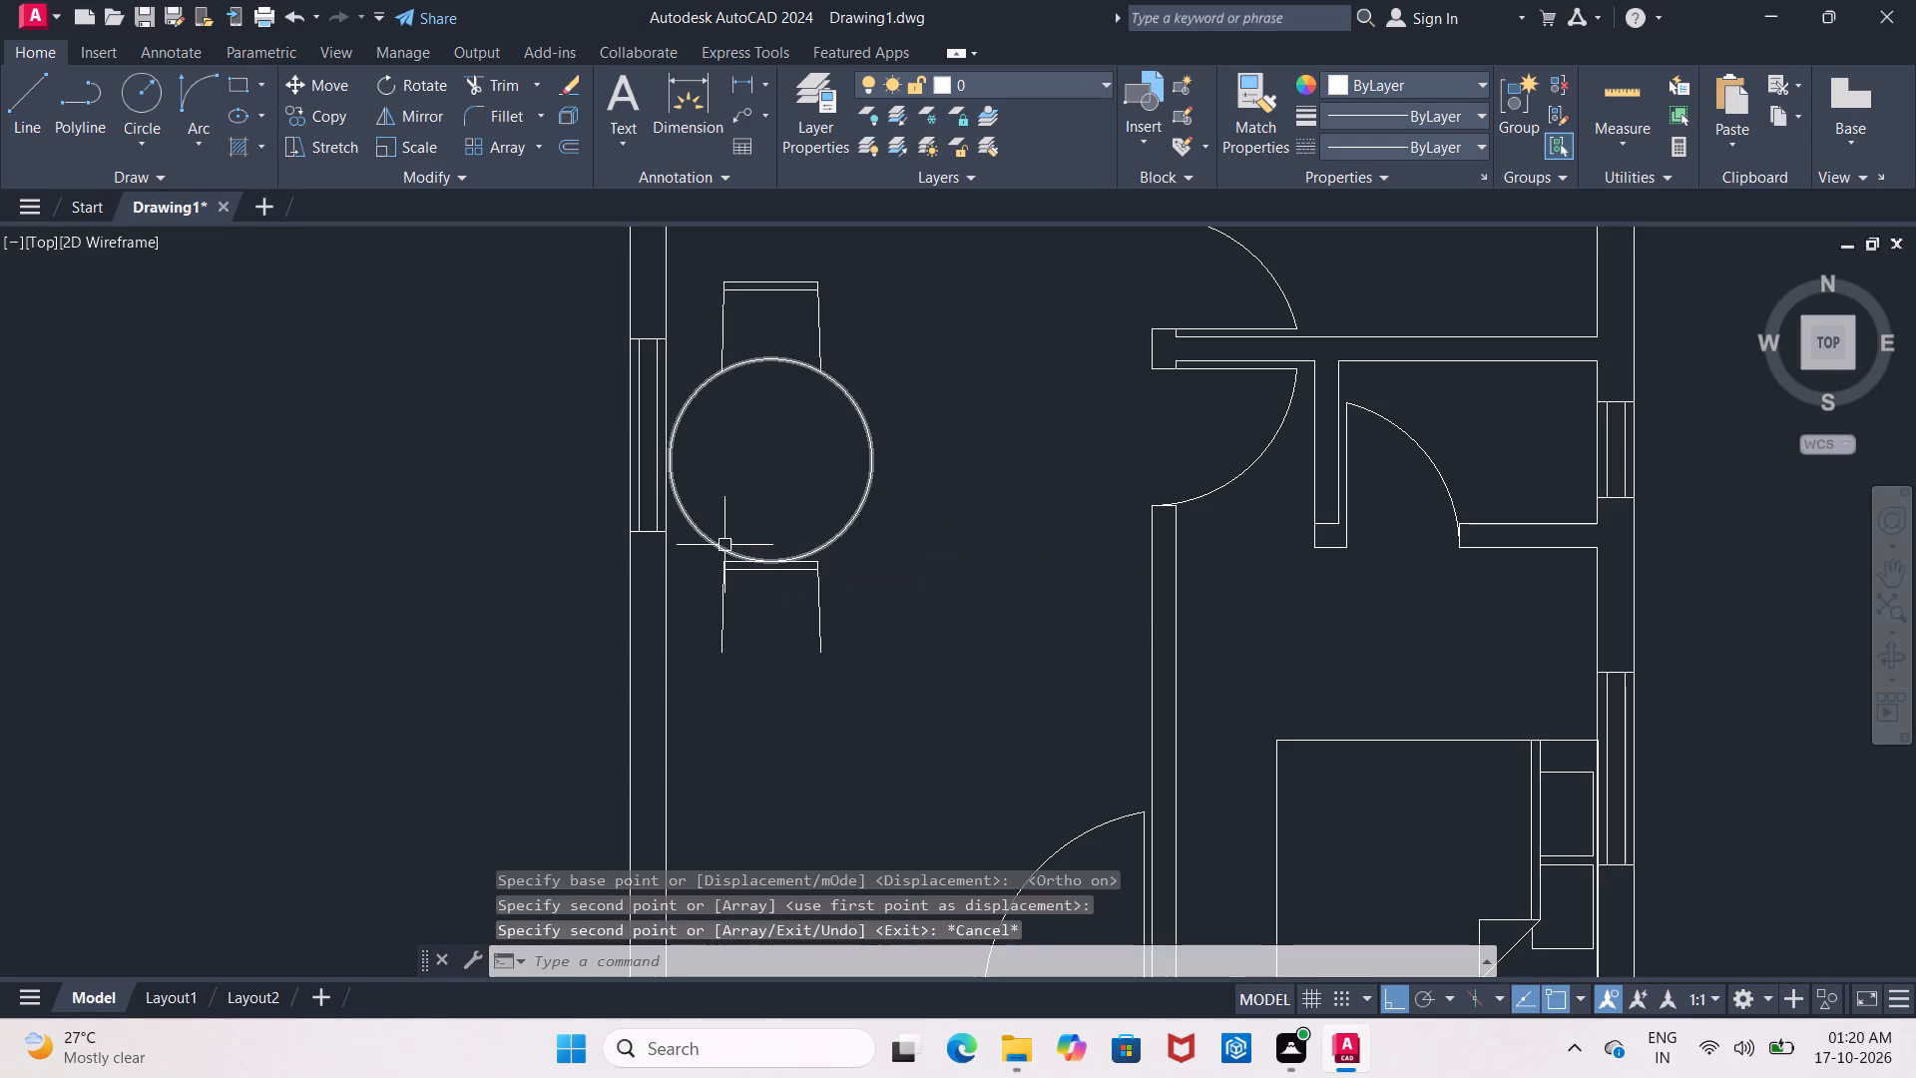
Rotate the lower chair copy 180° about the midpoint of its outer backrest edge.
scroll(718, 559, "up", 2)
middle_click_drag(722, 555, 786, 369)
left_click(738, 355)
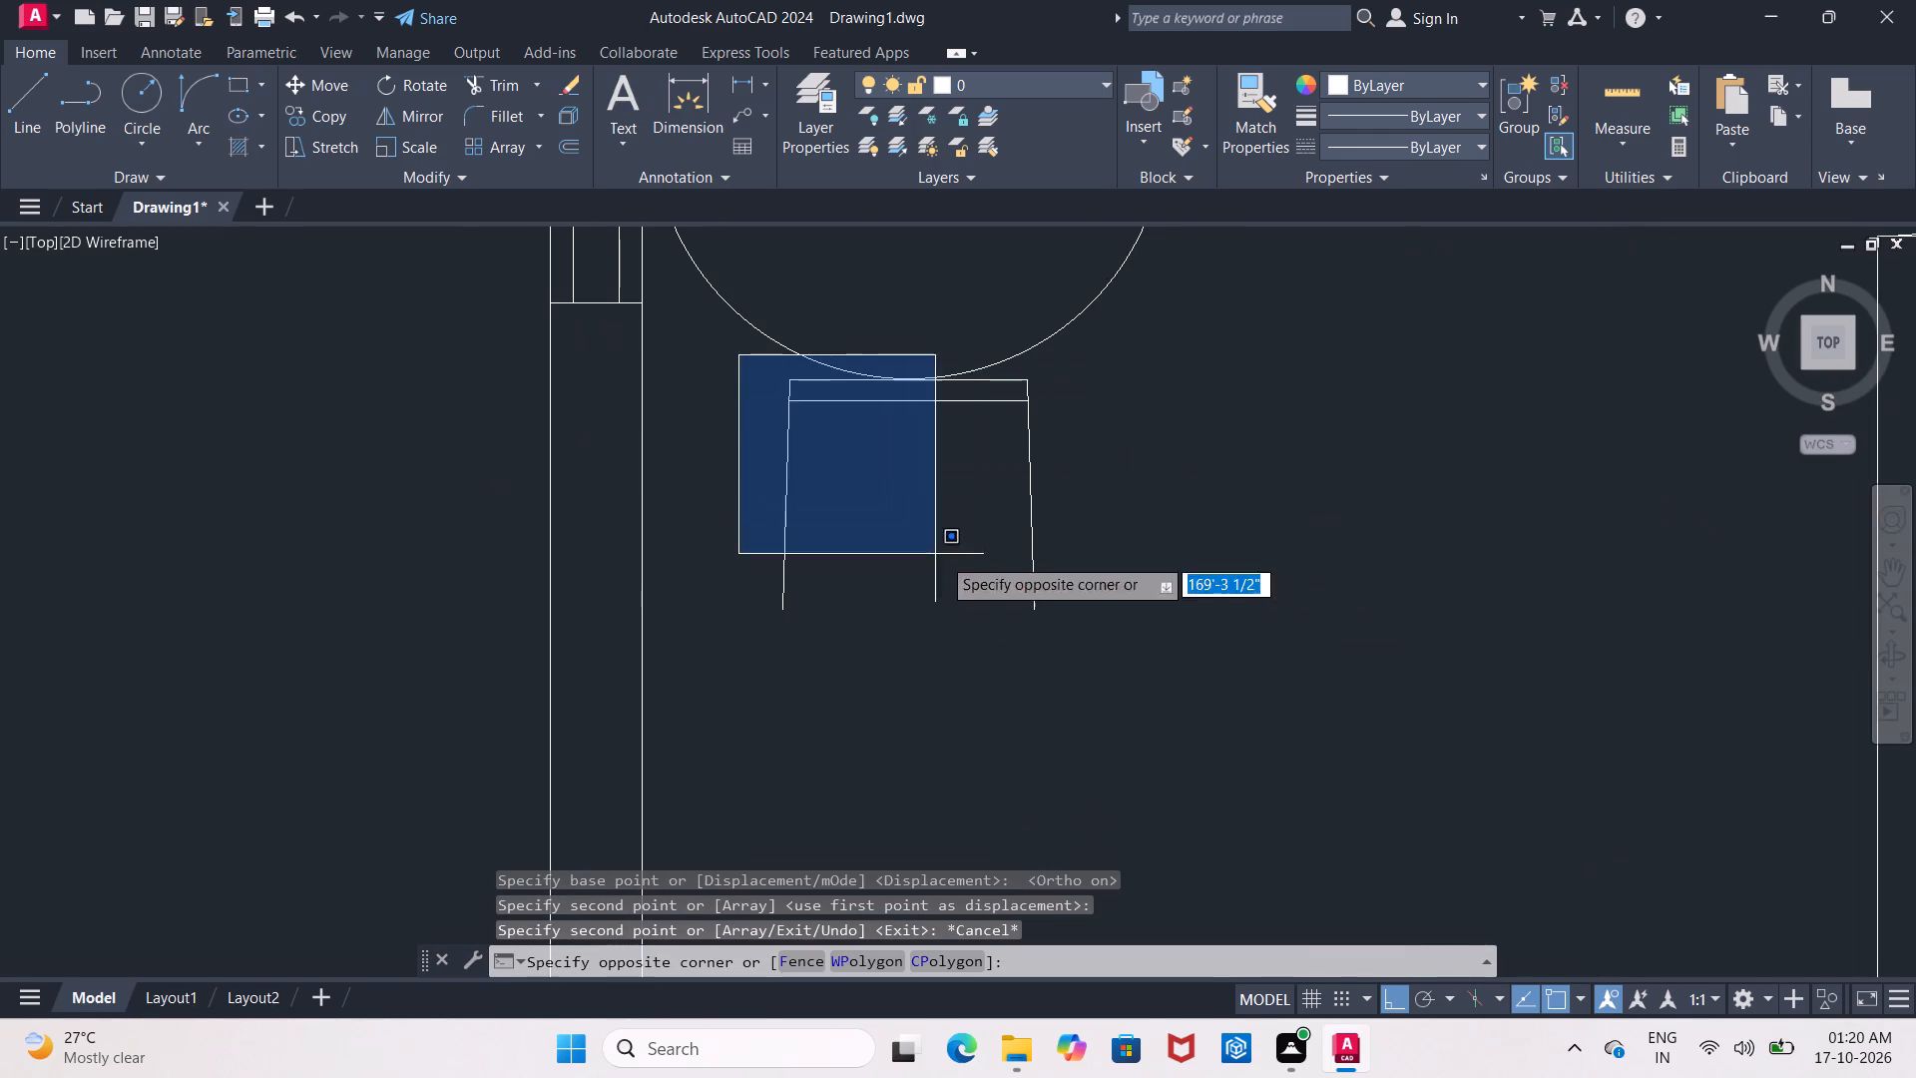
left_click(1089, 688)
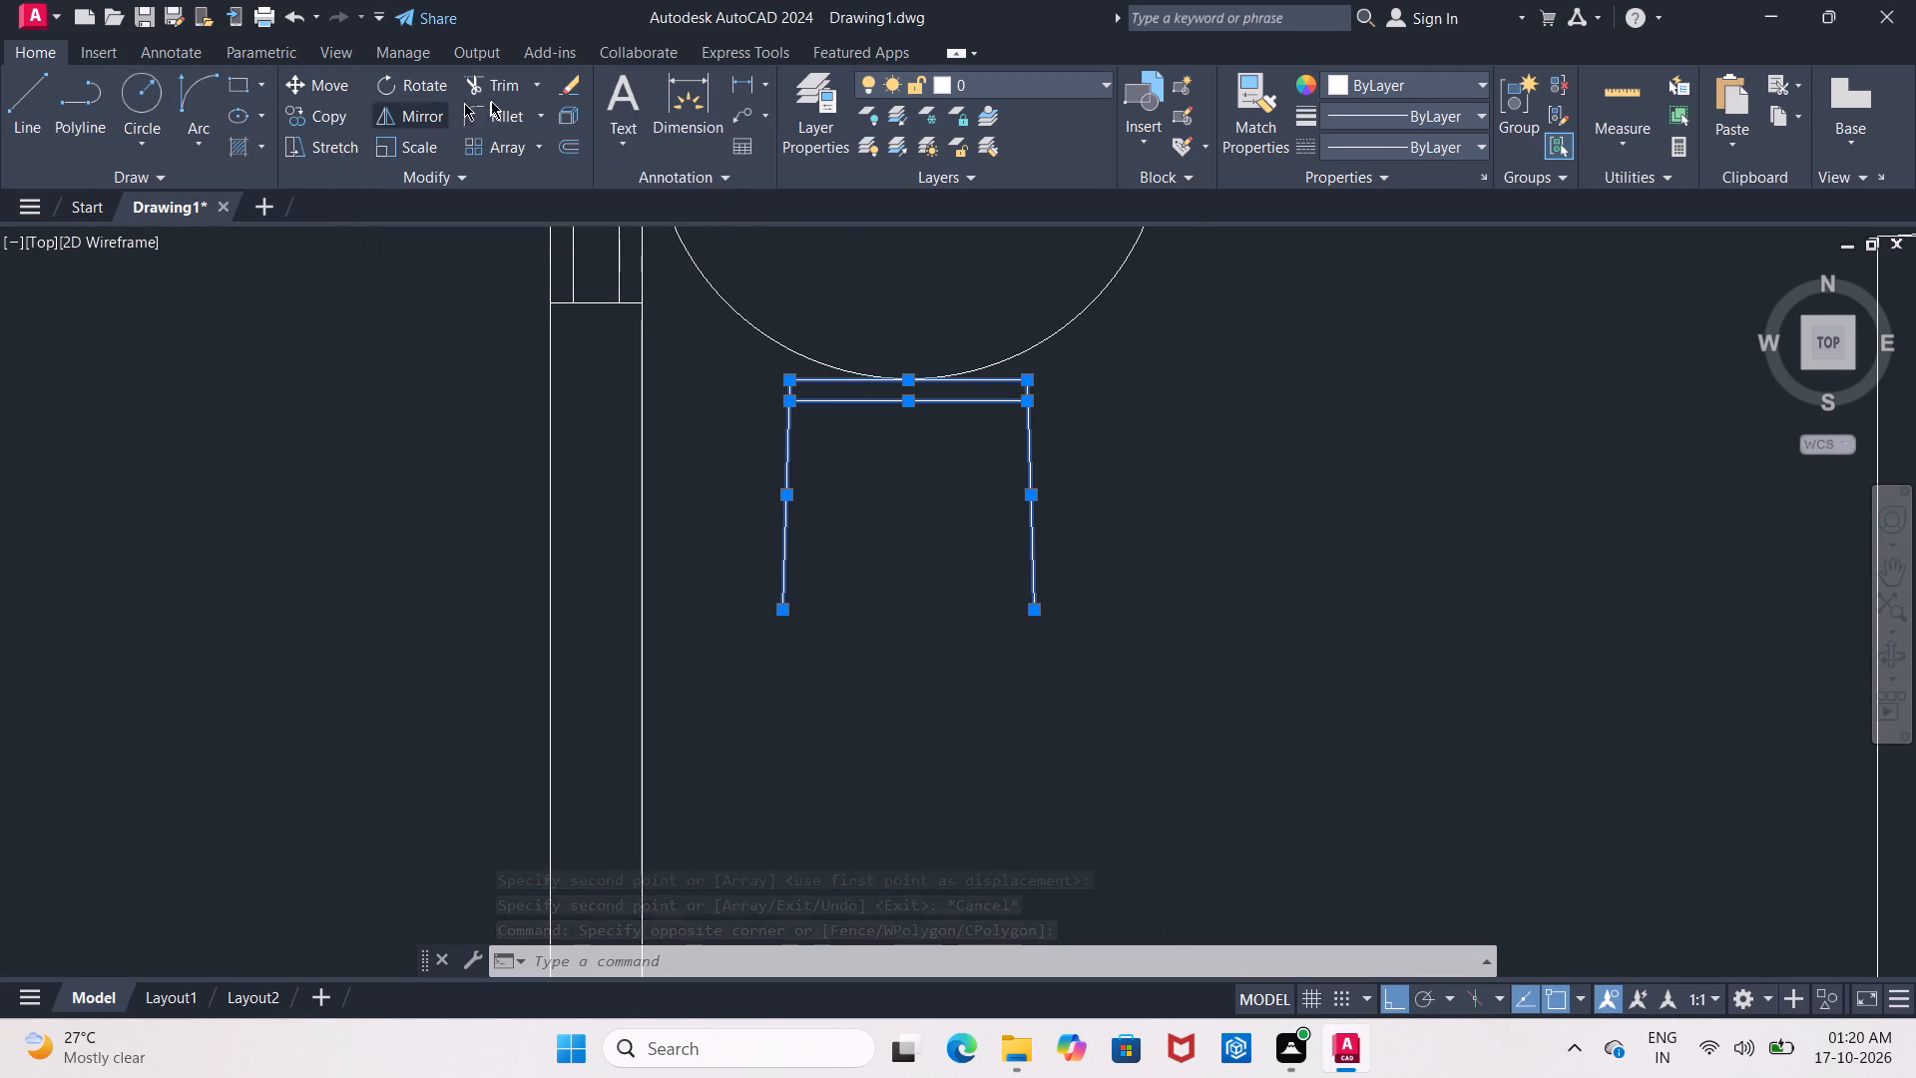
left_click(445, 89)
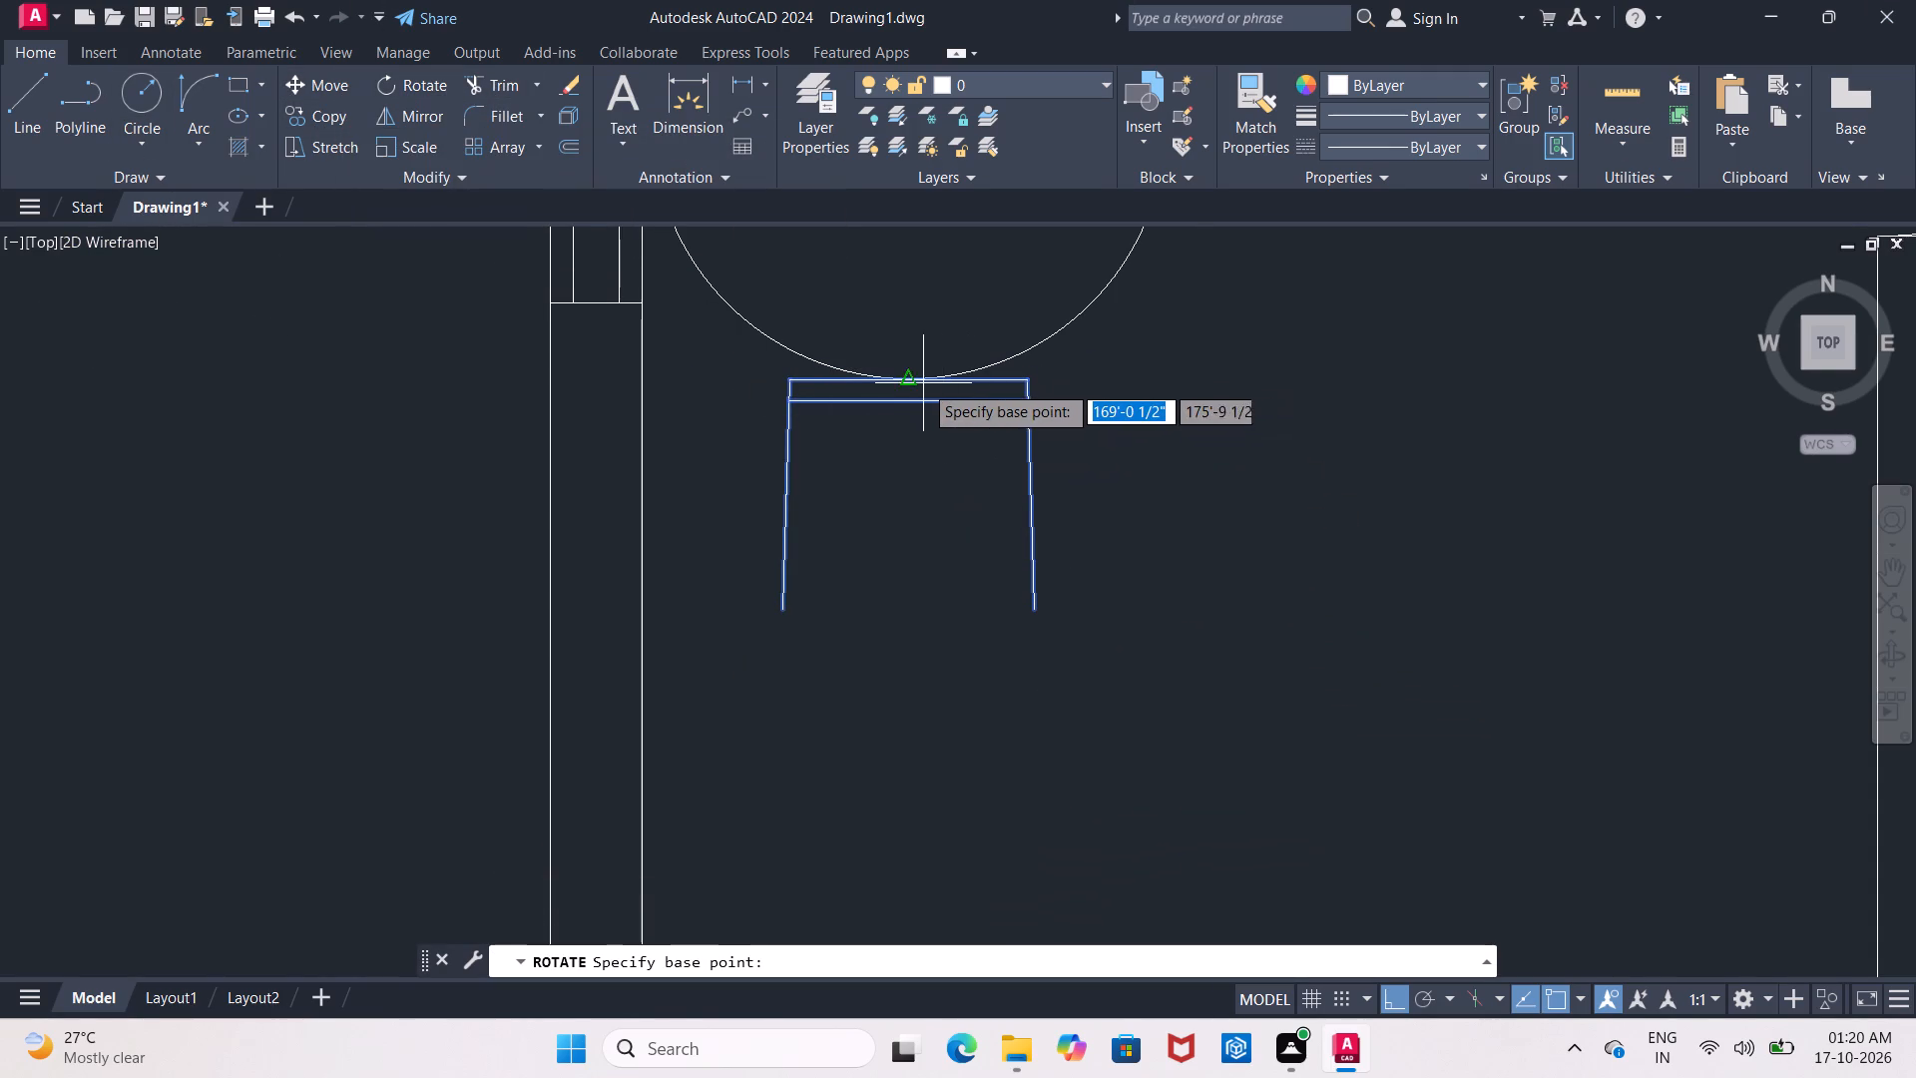
left_click(907, 383)
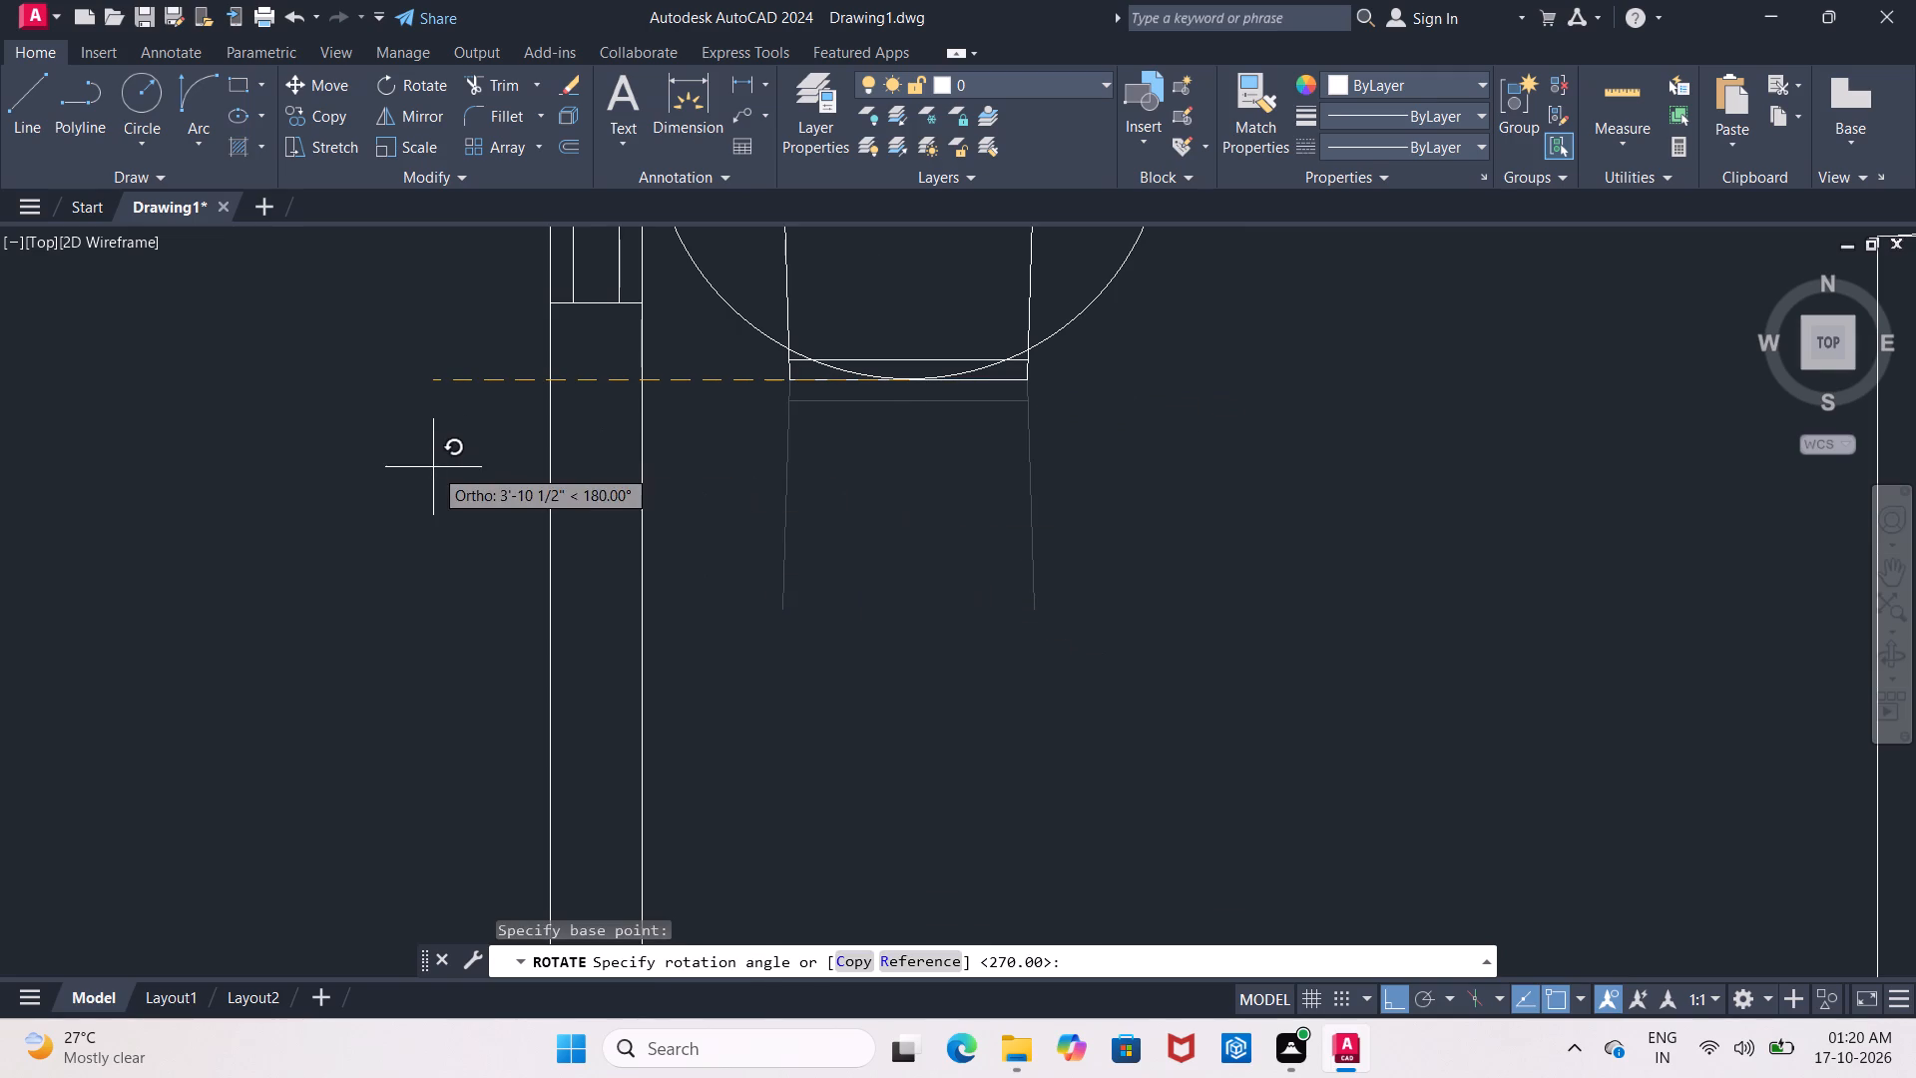
left_click(300, 473)
Move the rotated lower chair down about 1'-7 1/2" so its side line ends on the round table's edge.
scroll(337, 497, "down", 2)
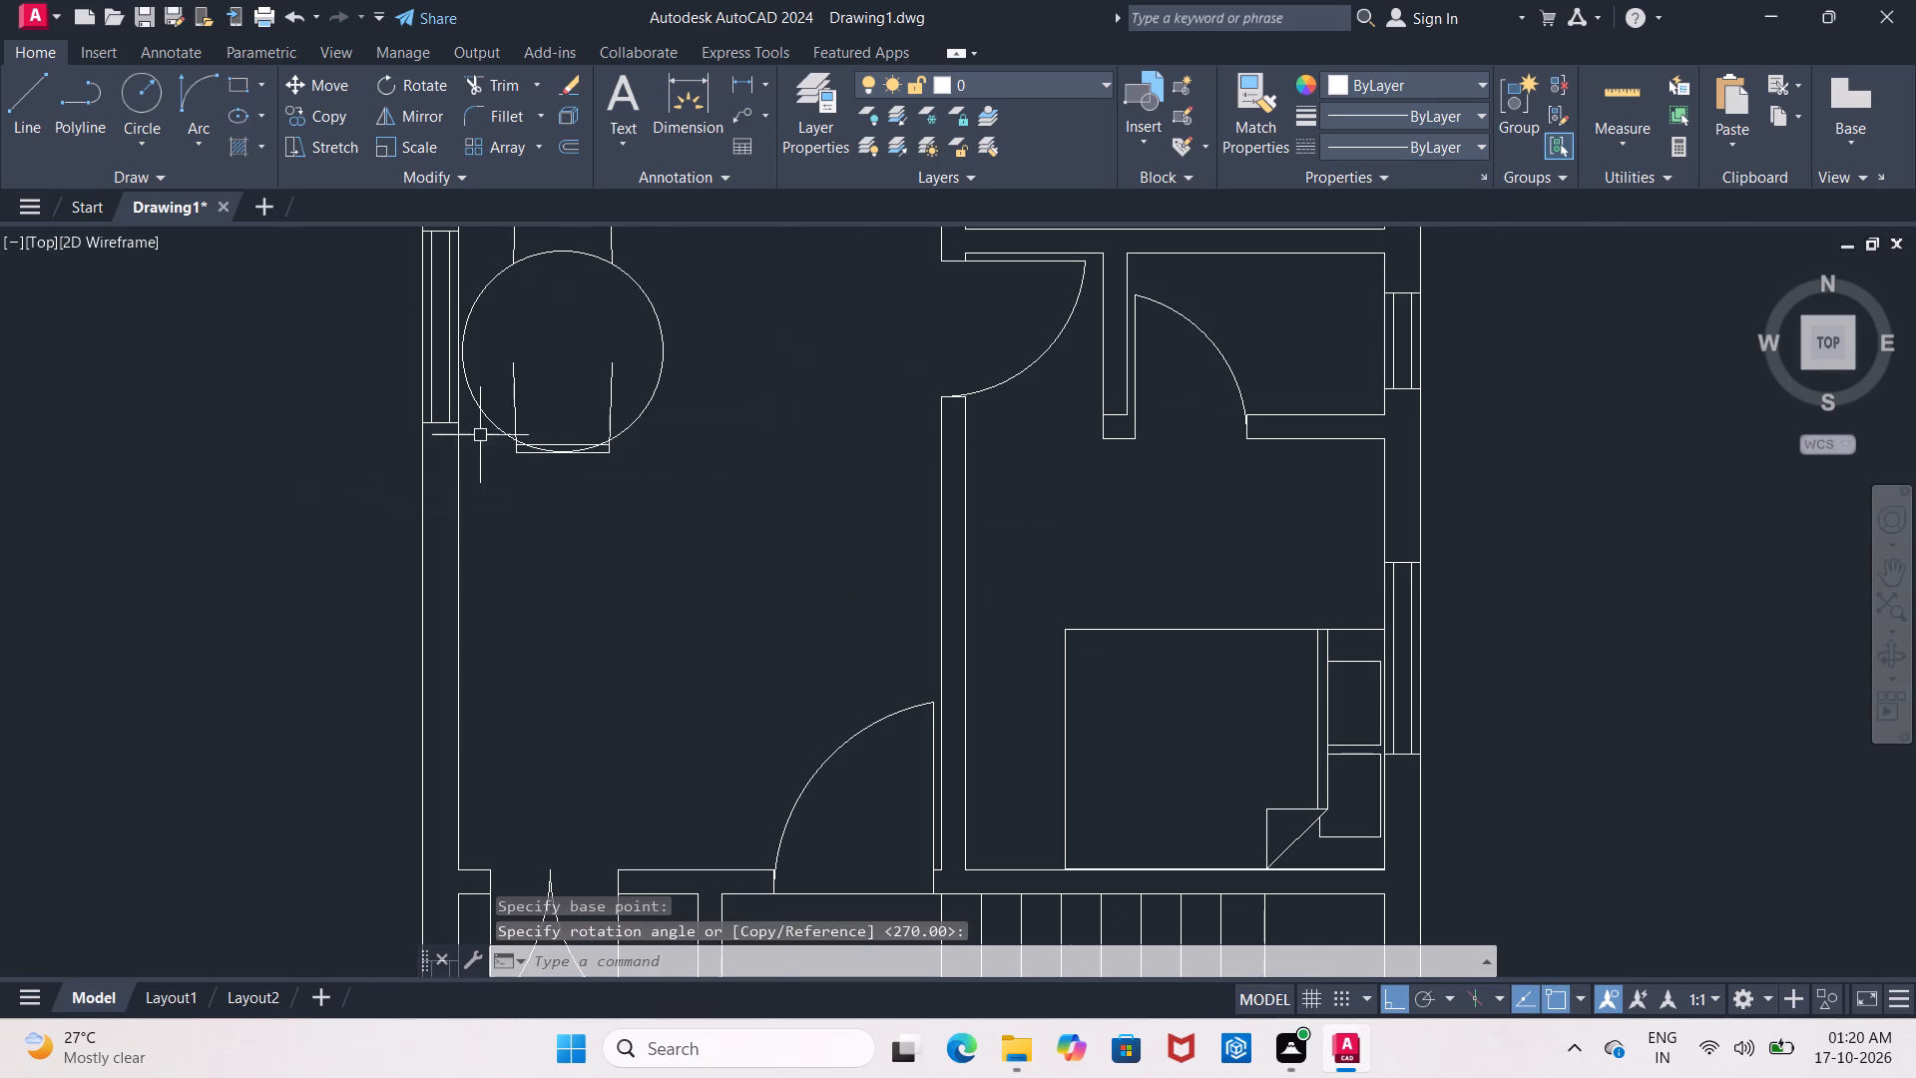
left_click(491, 352)
left_click(650, 514)
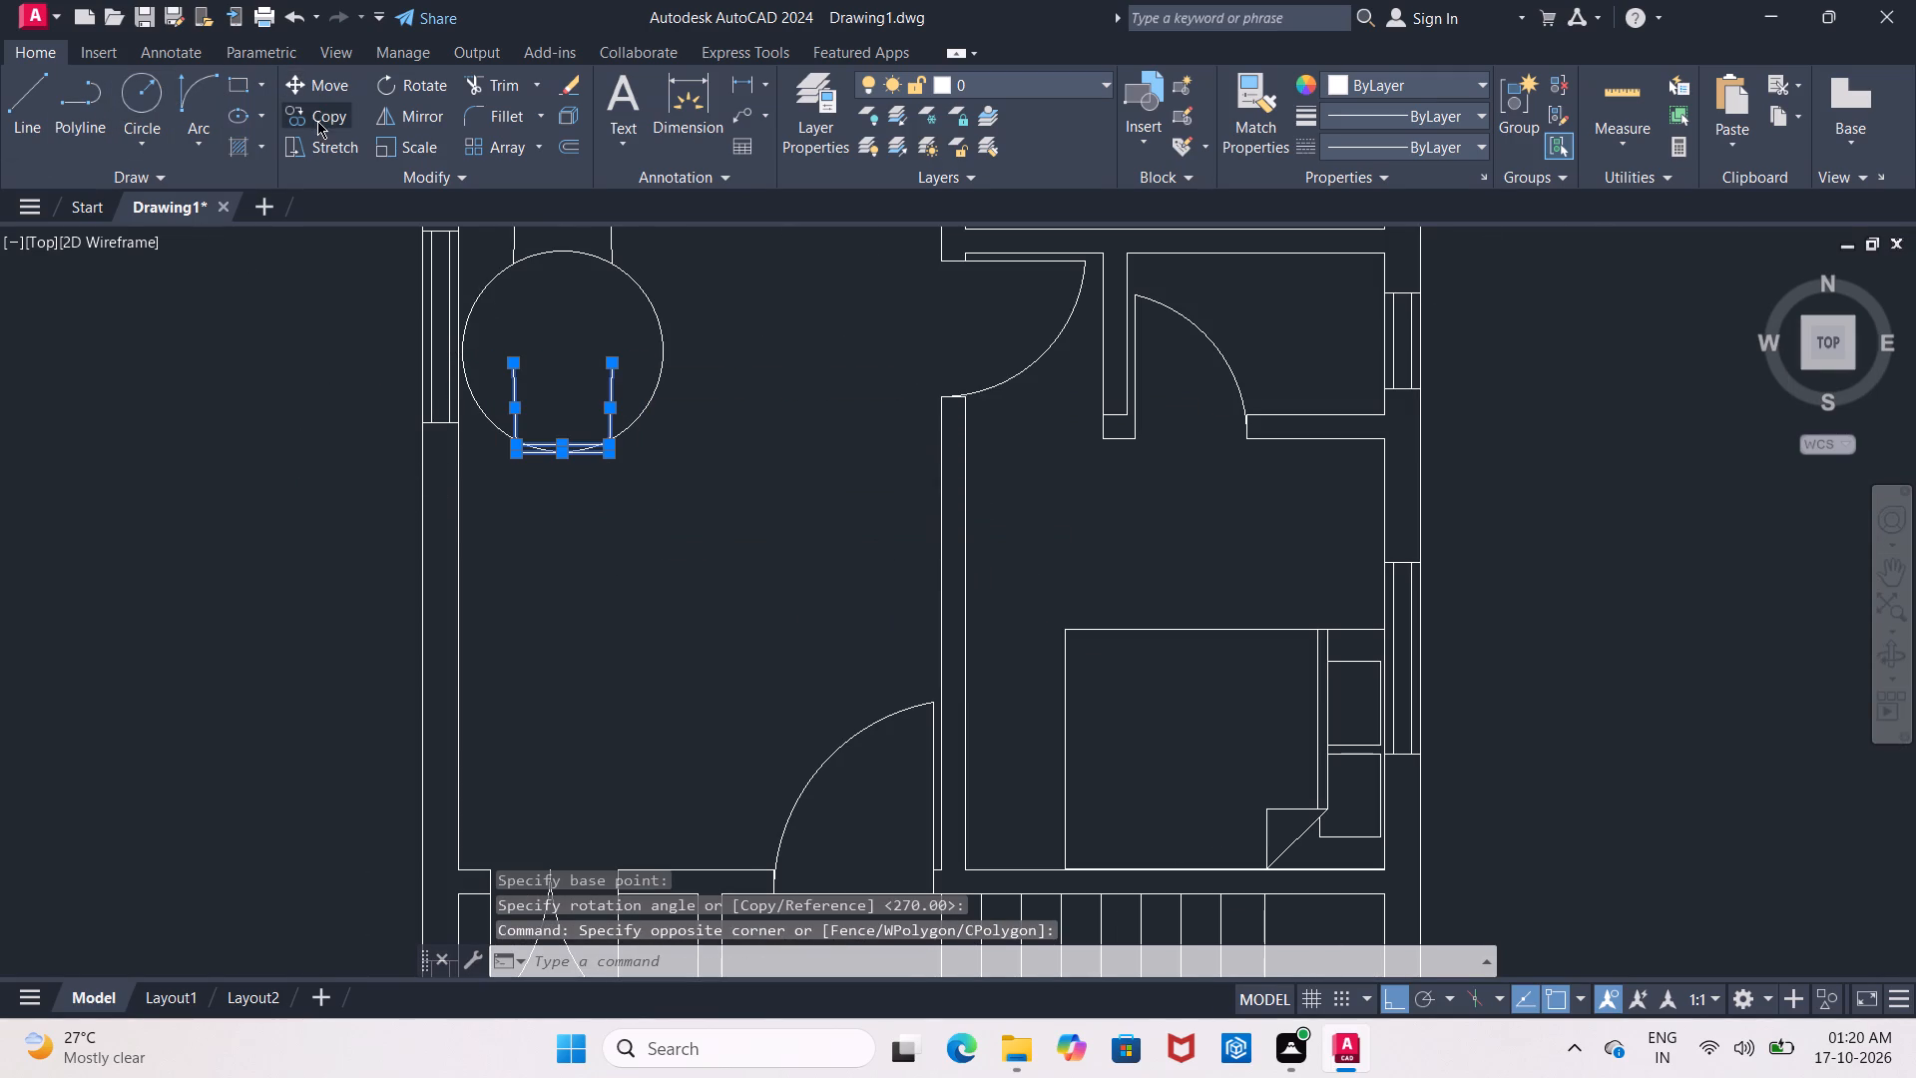
left_click(317, 90)
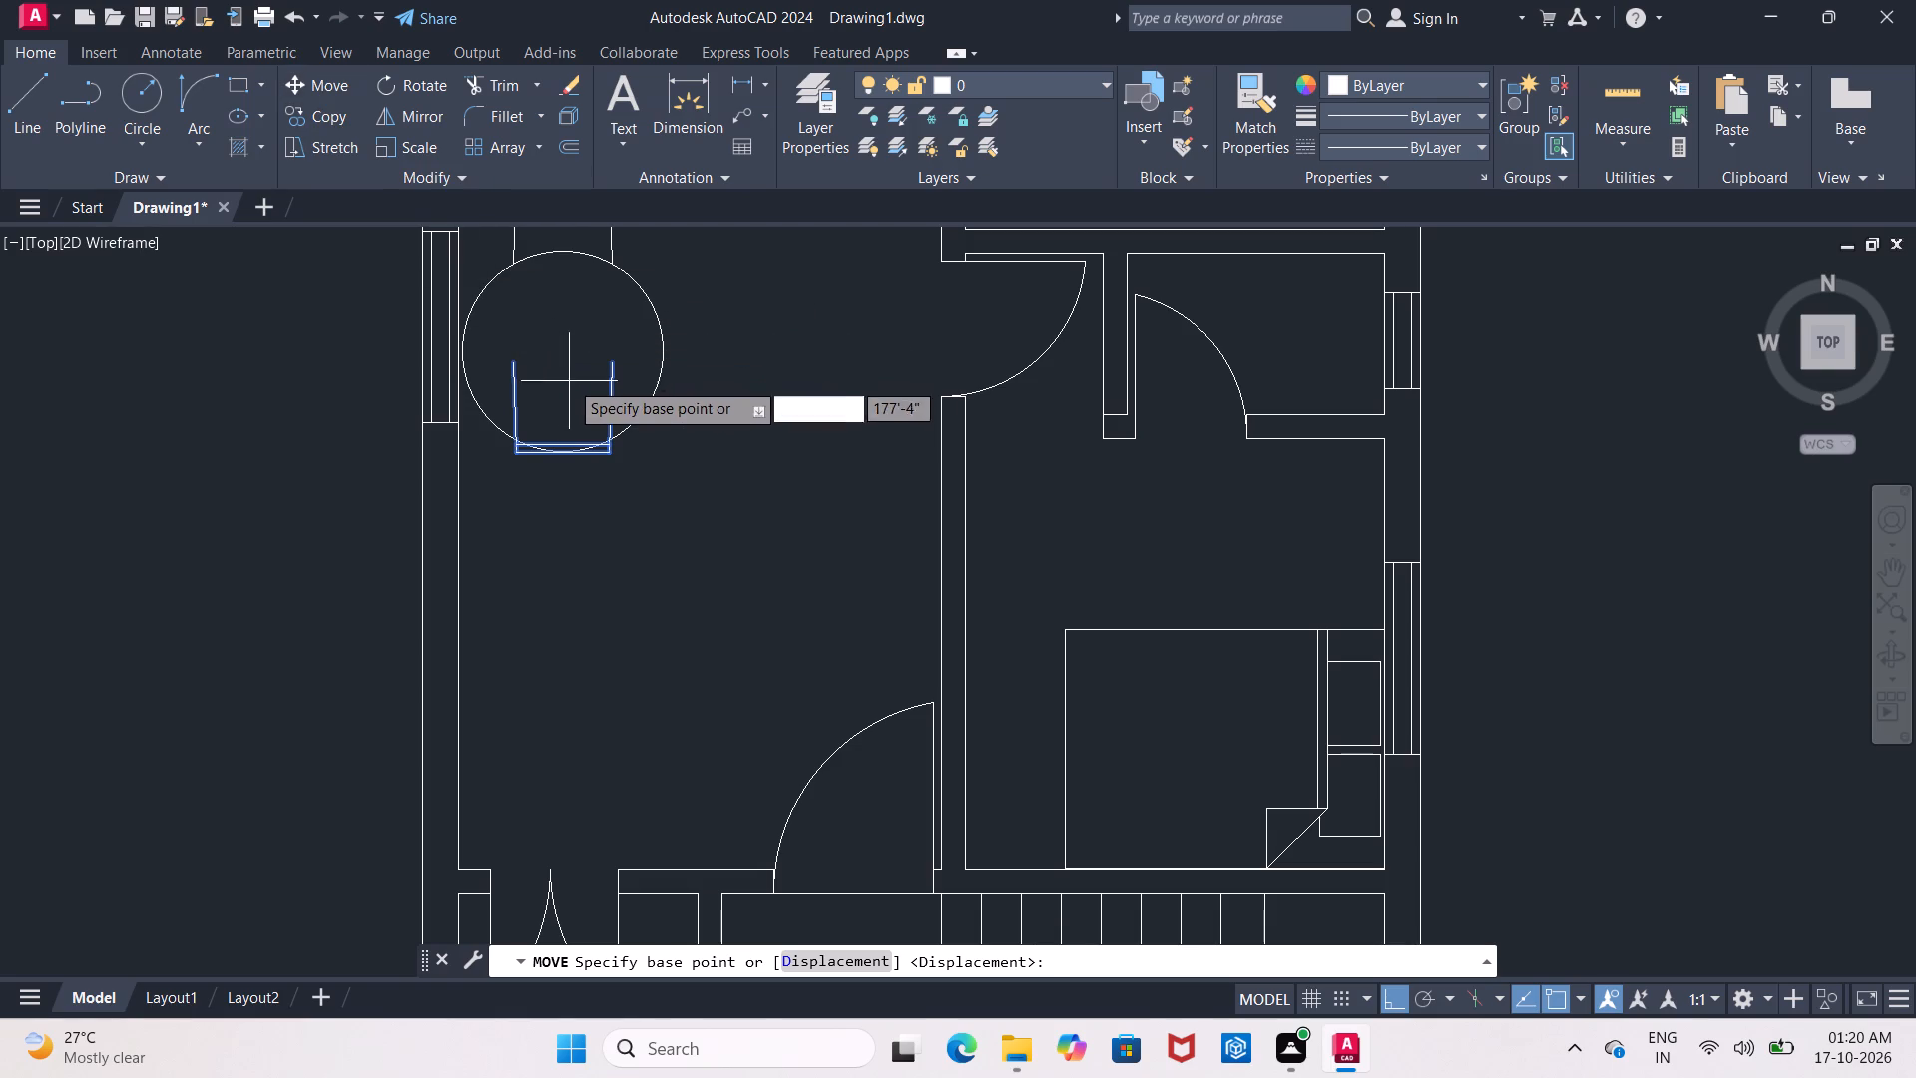
left_click(606, 364)
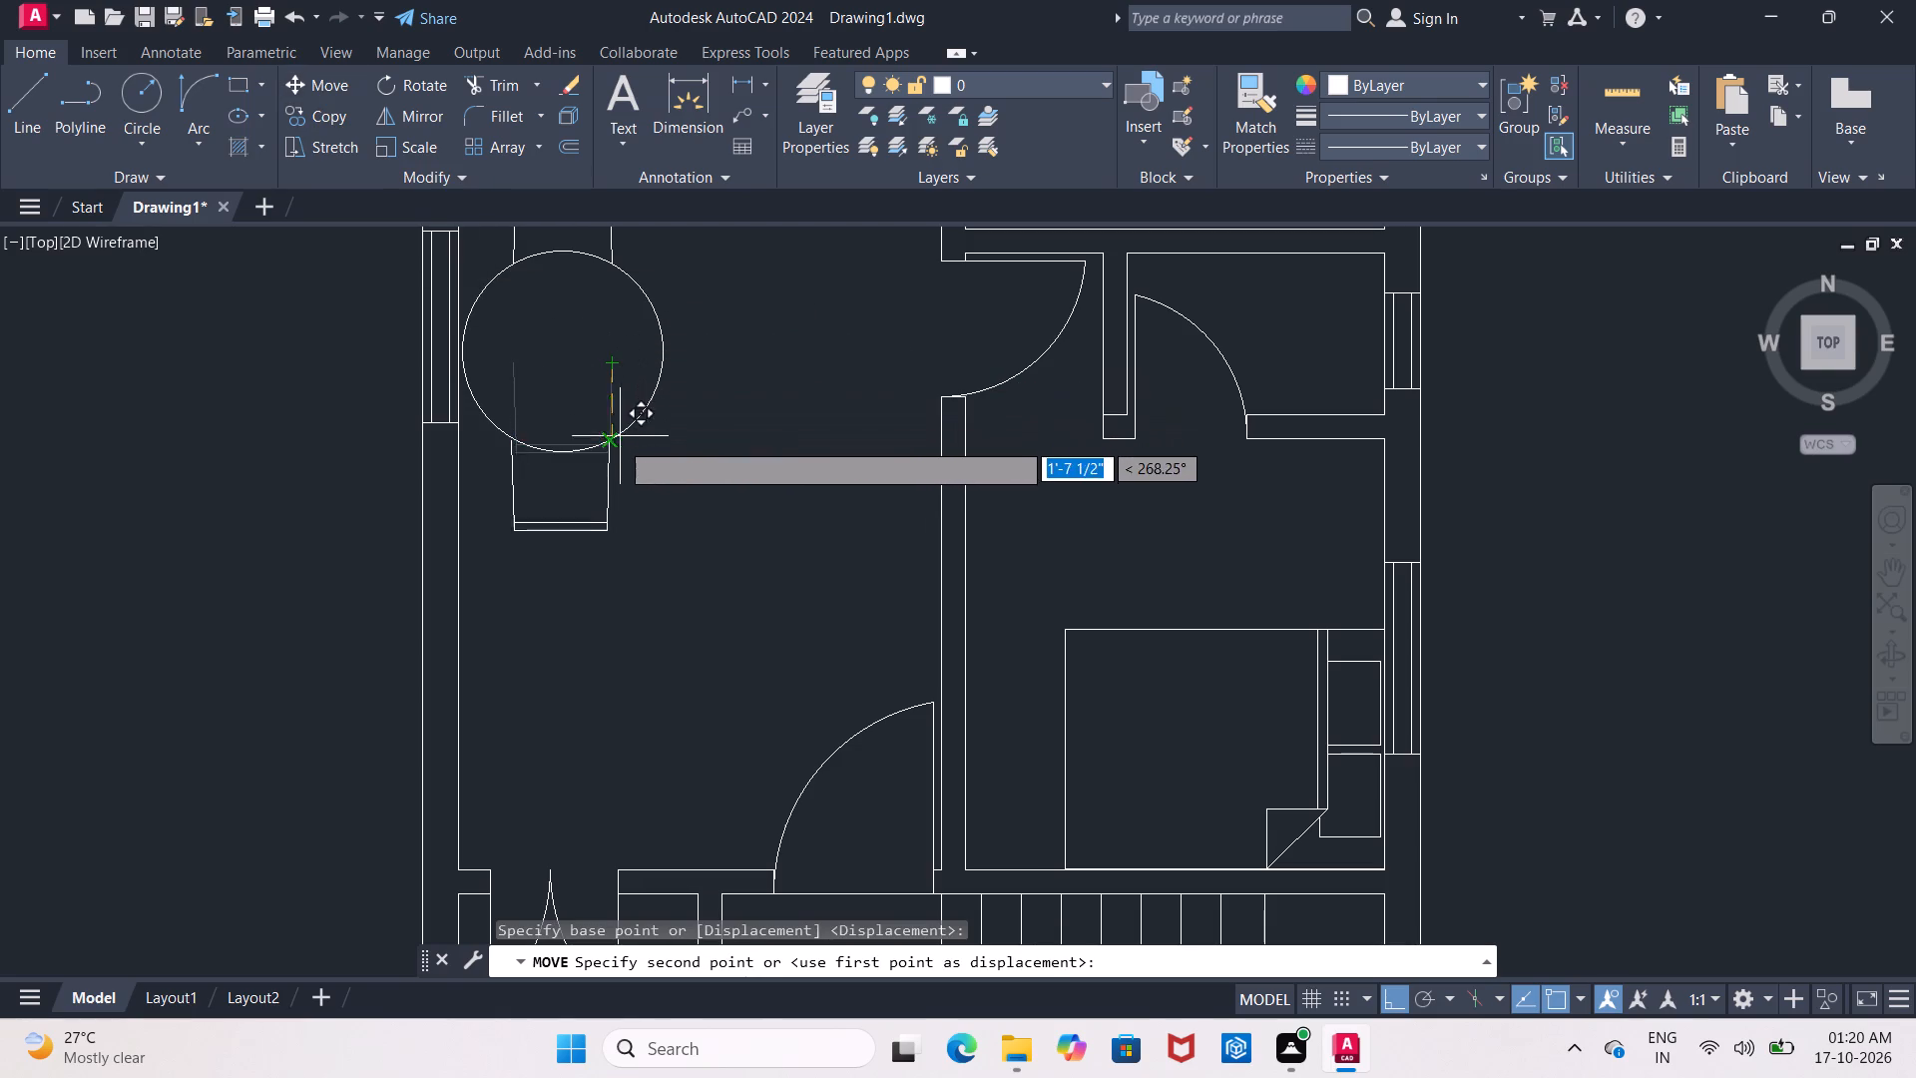
scroll(616, 453, "up", 4)
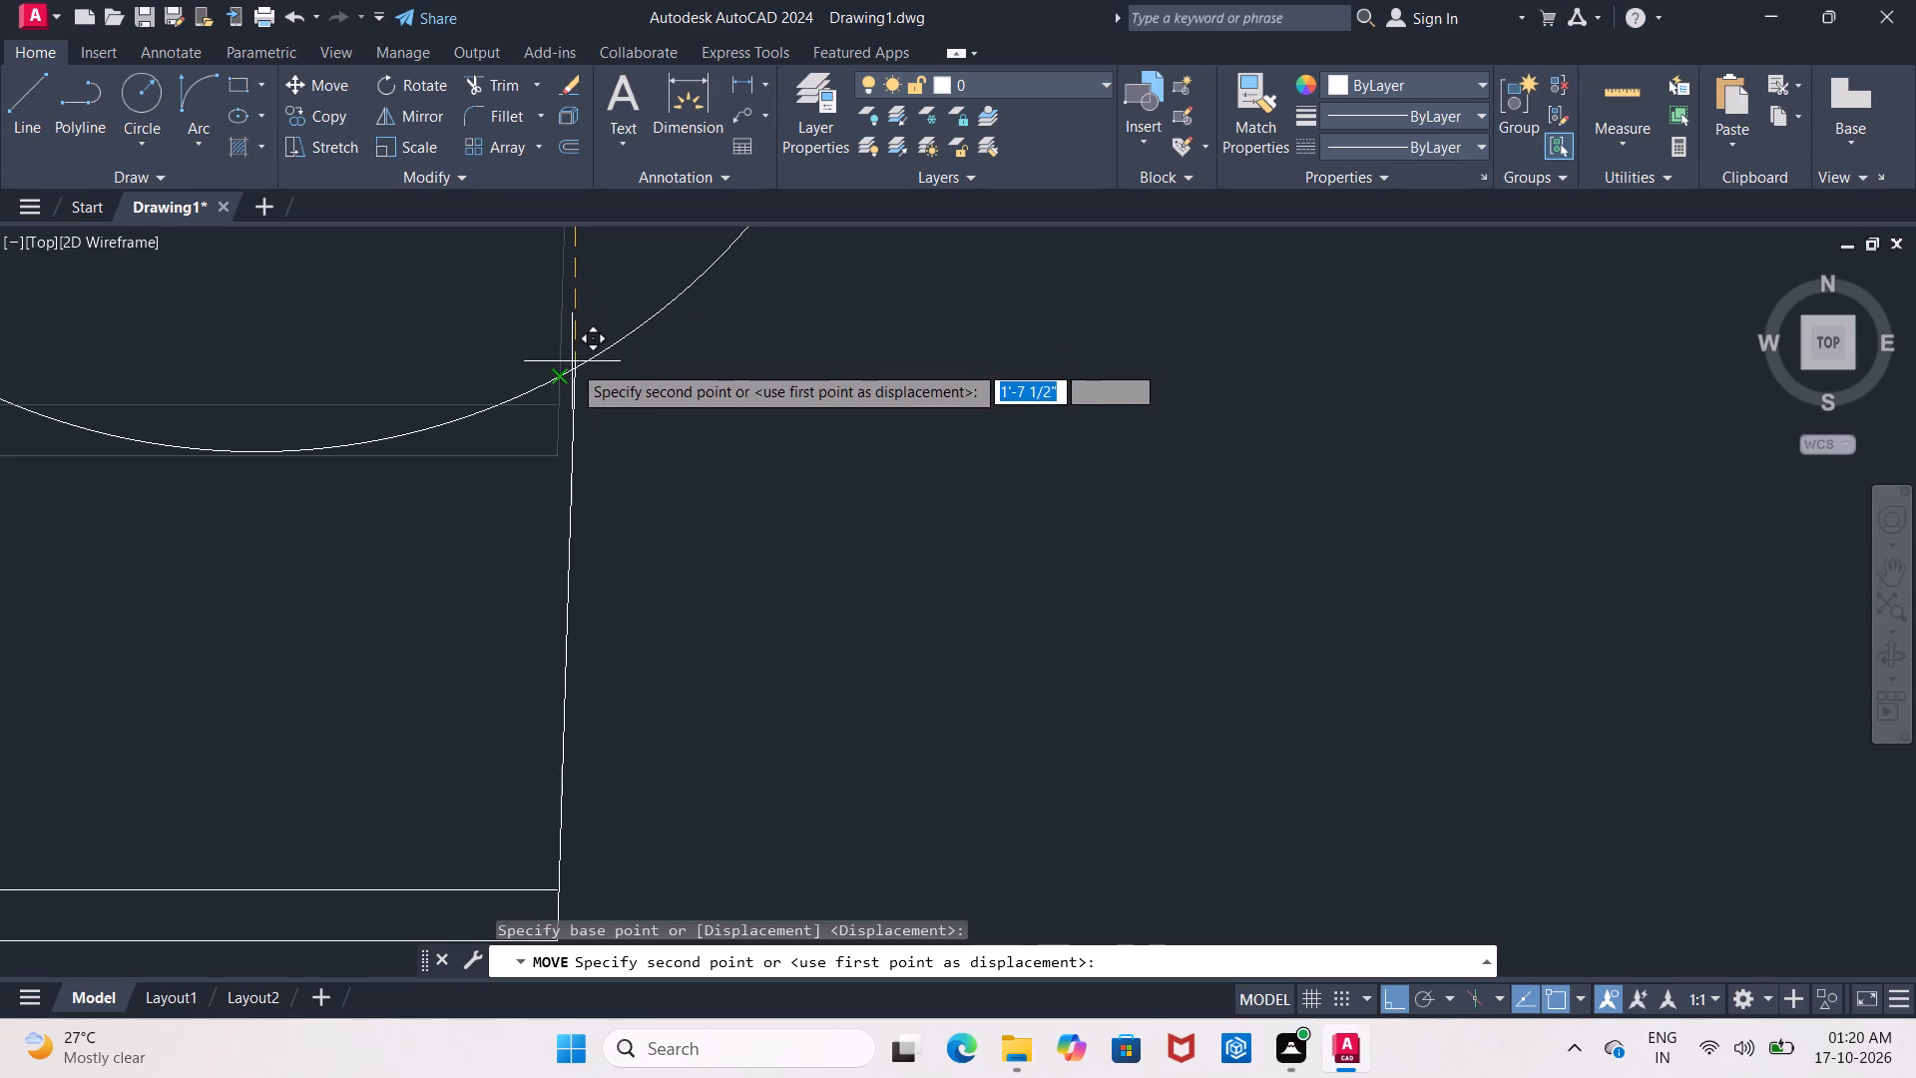
left_click(557, 380)
scroll(573, 413, "down", 4)
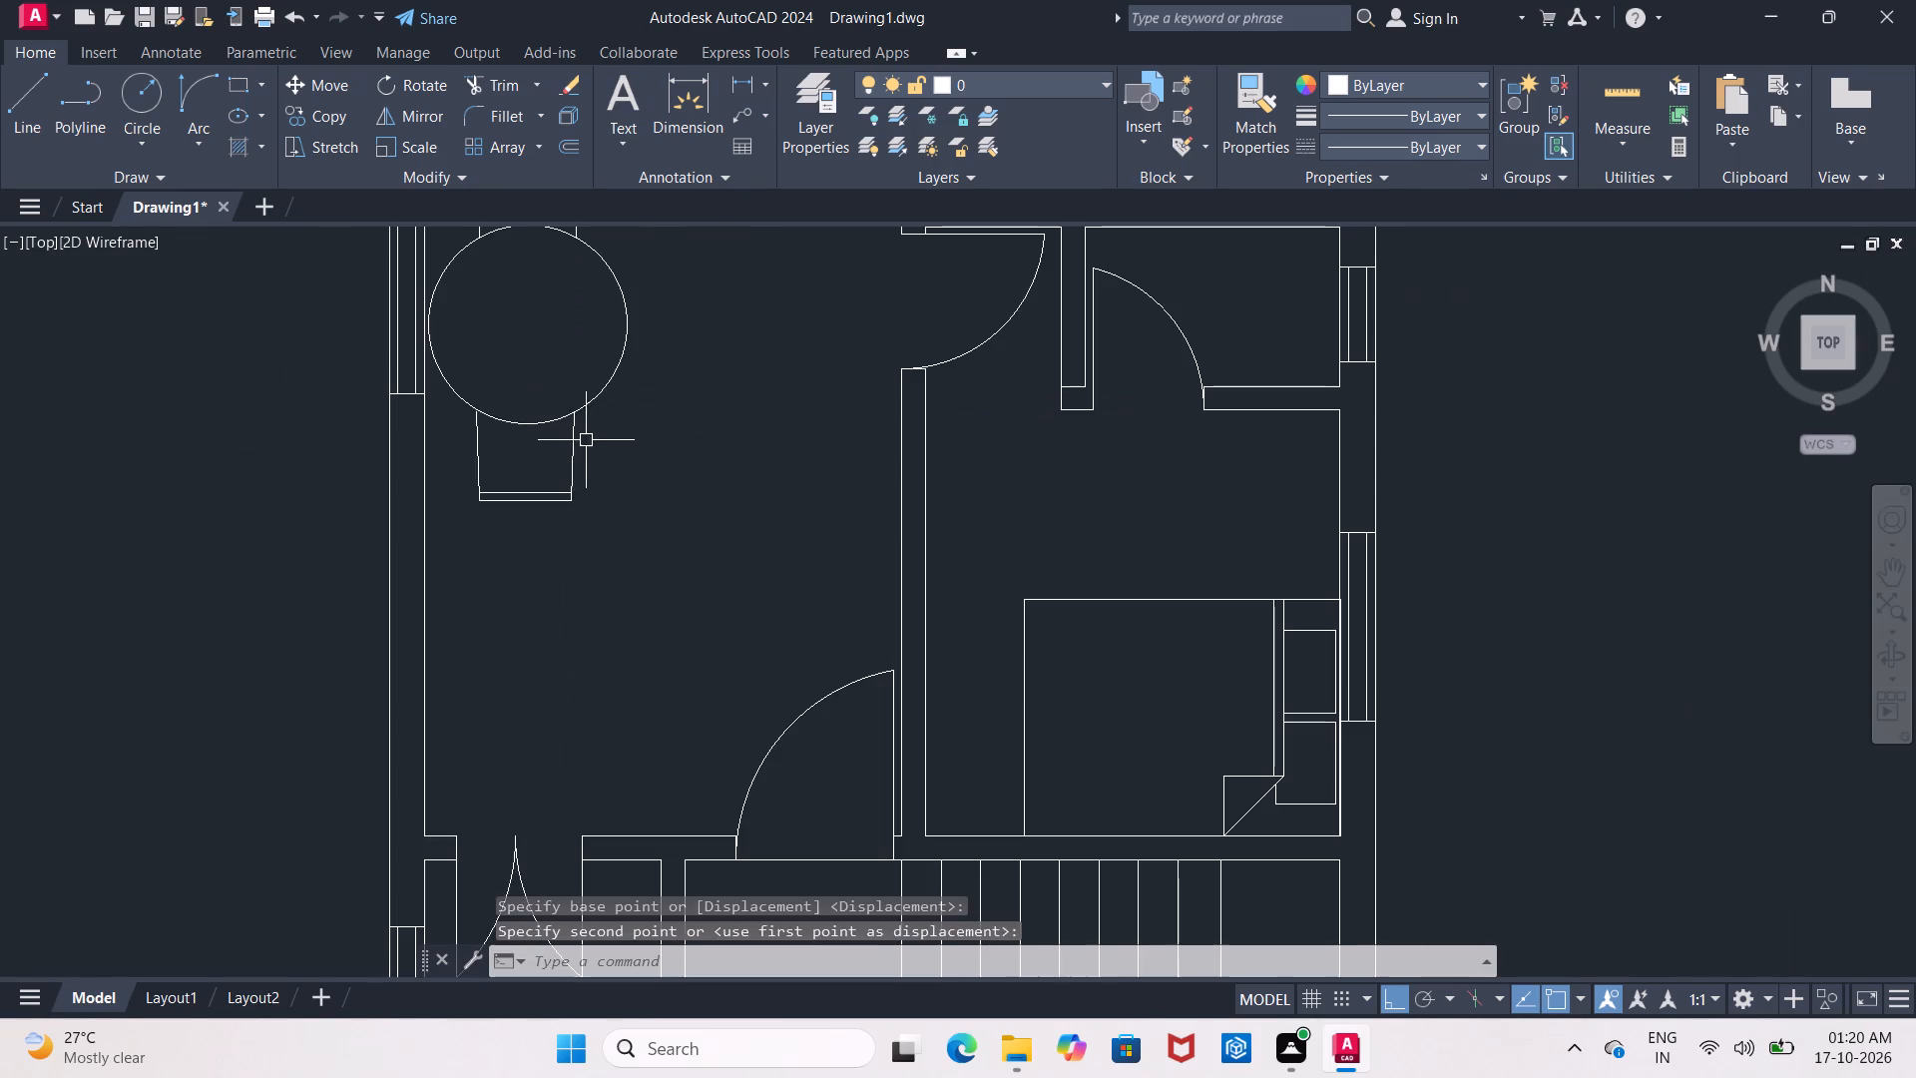
Copy the upper chair straight down about 2'-7 1/2" to inside the round table.
middle_click_drag(592, 386, 569, 478)
middle_click_drag(519, 351, 521, 390)
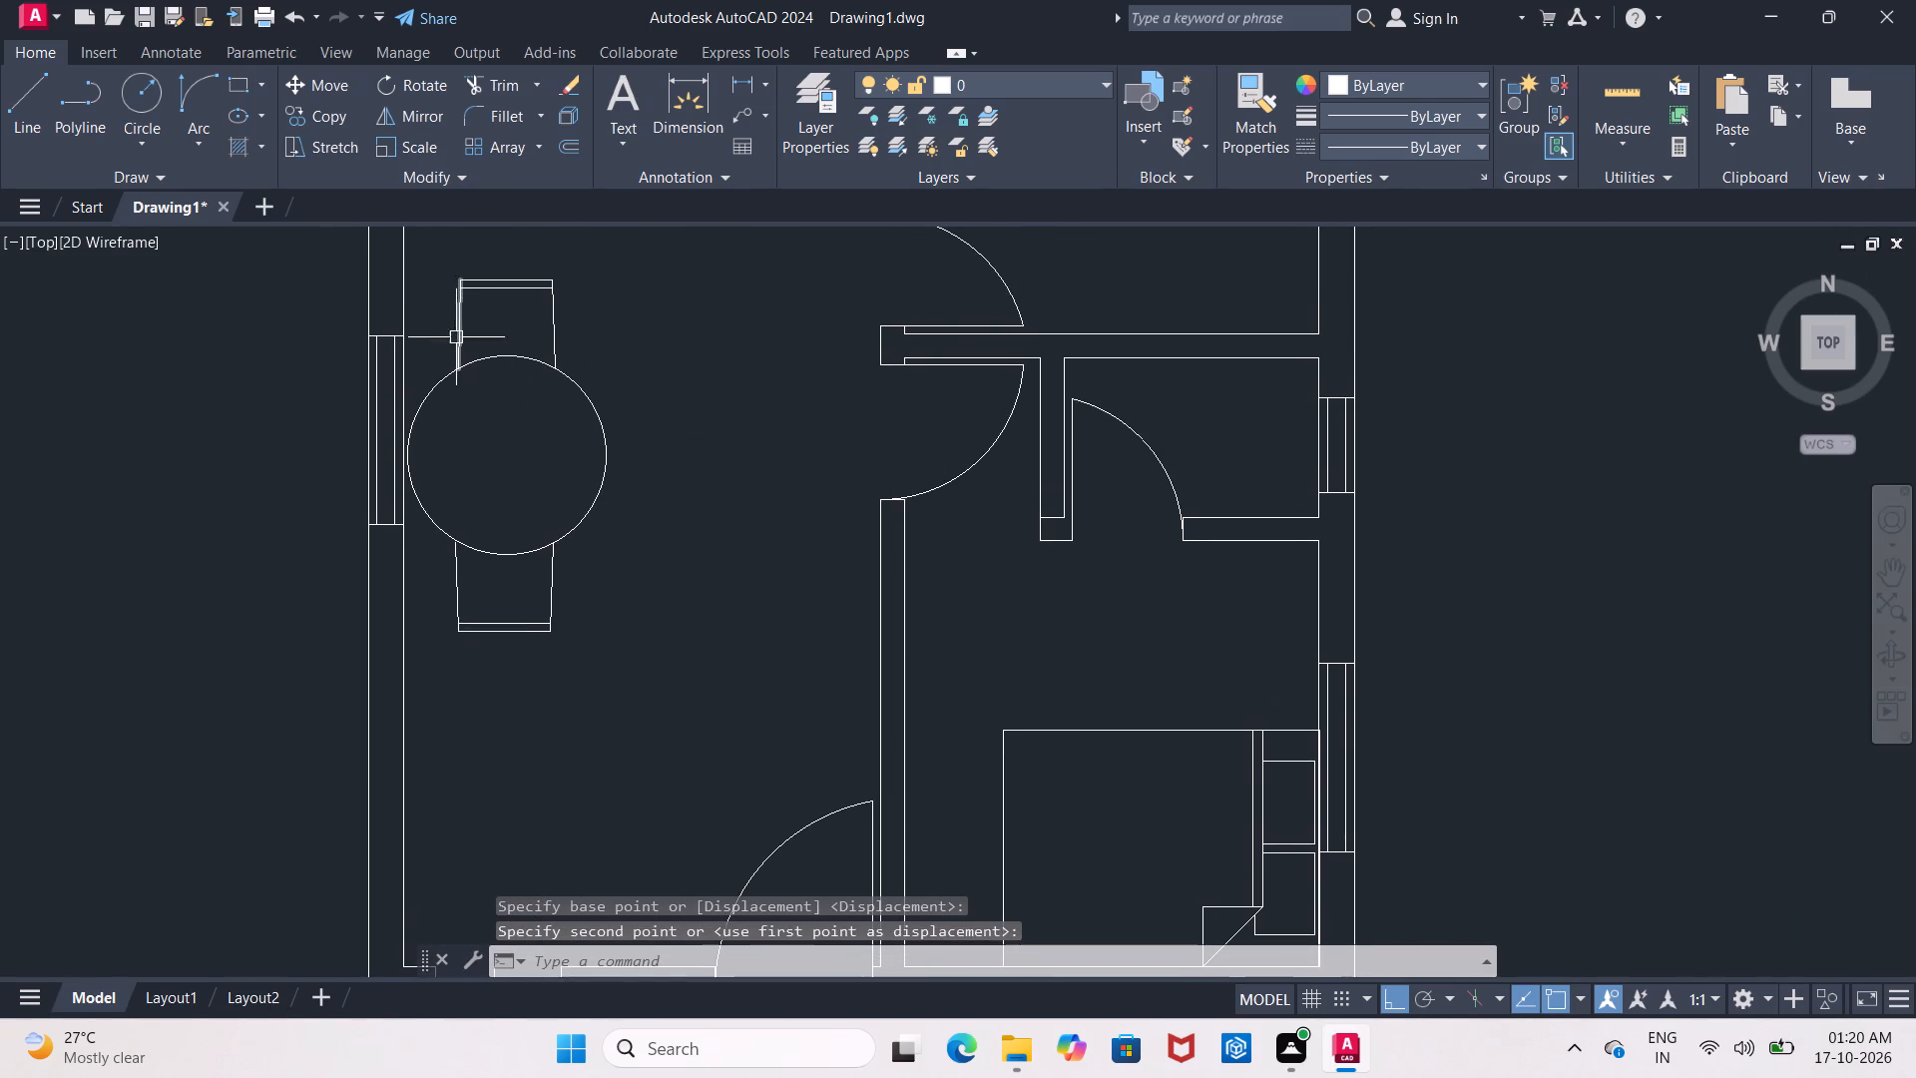
left_click(444, 269)
left_click(598, 419)
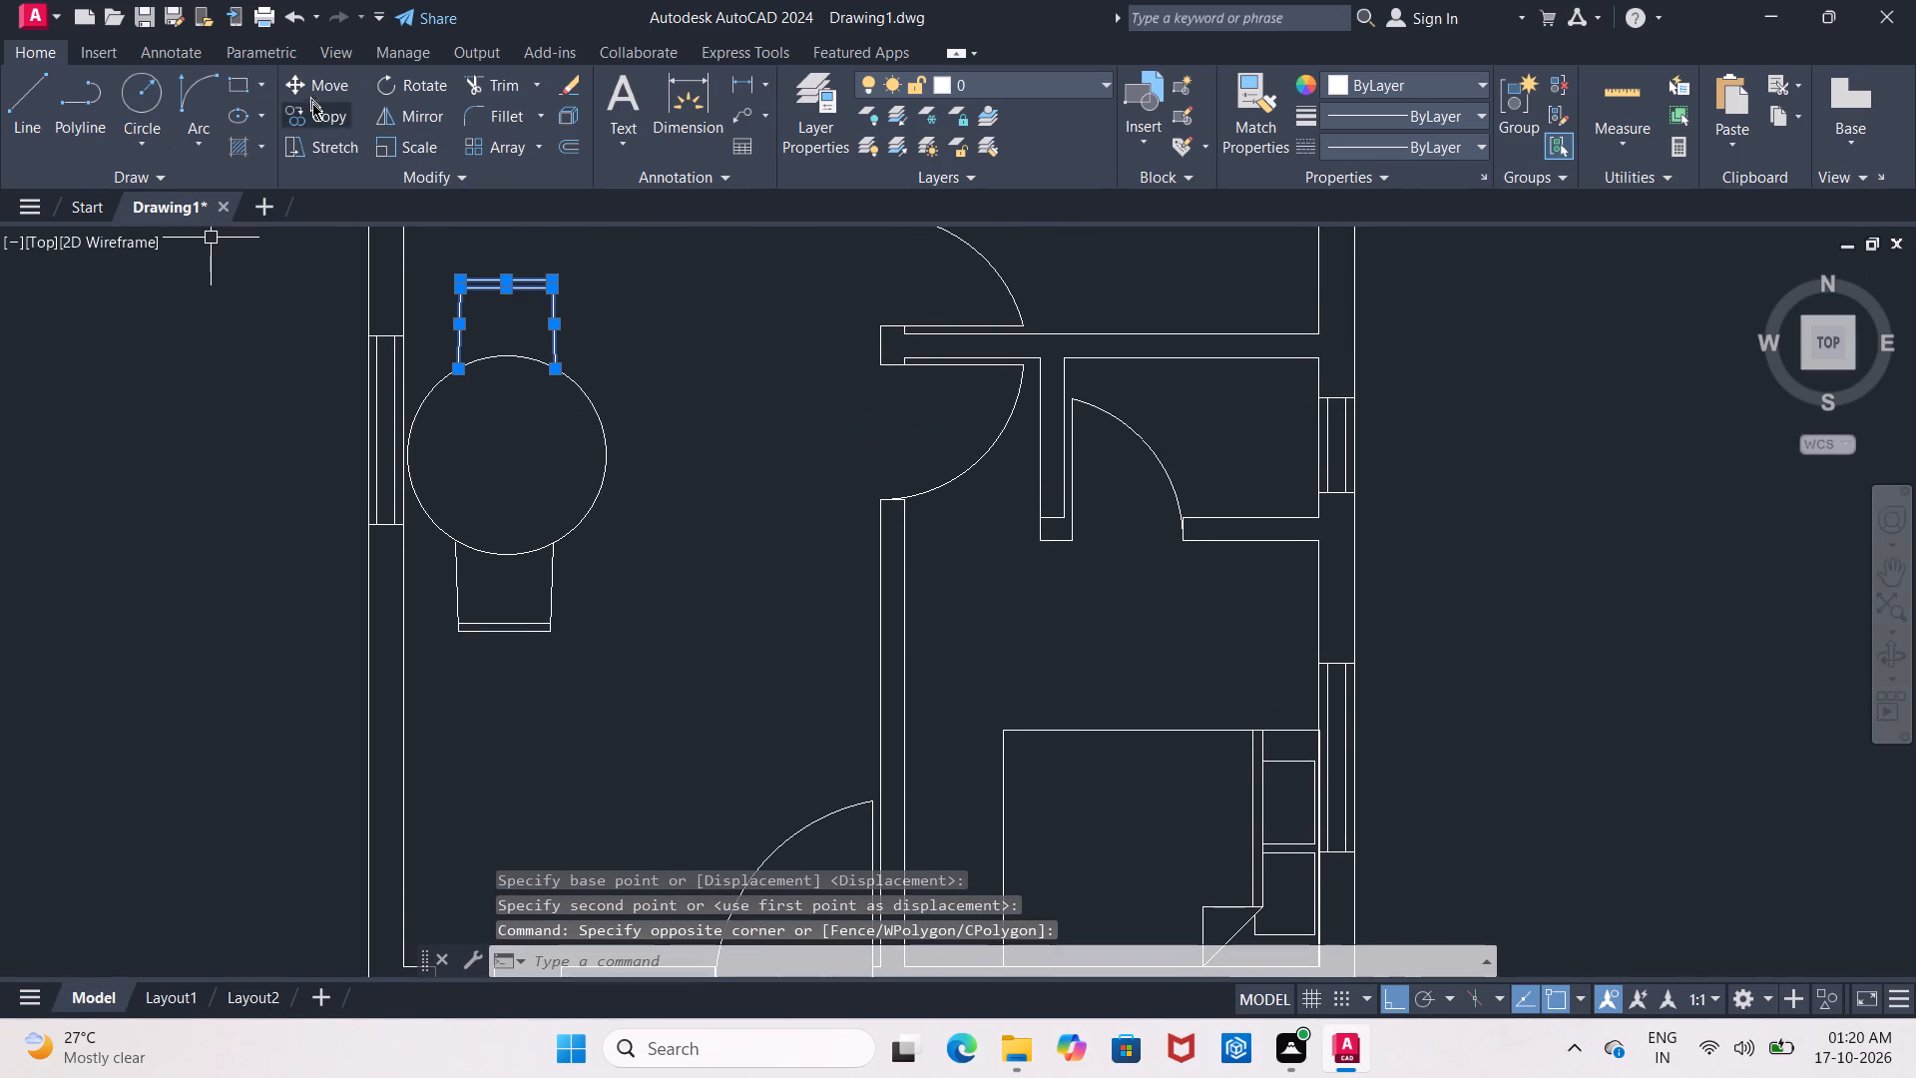
left_click(316, 109)
left_click(507, 325)
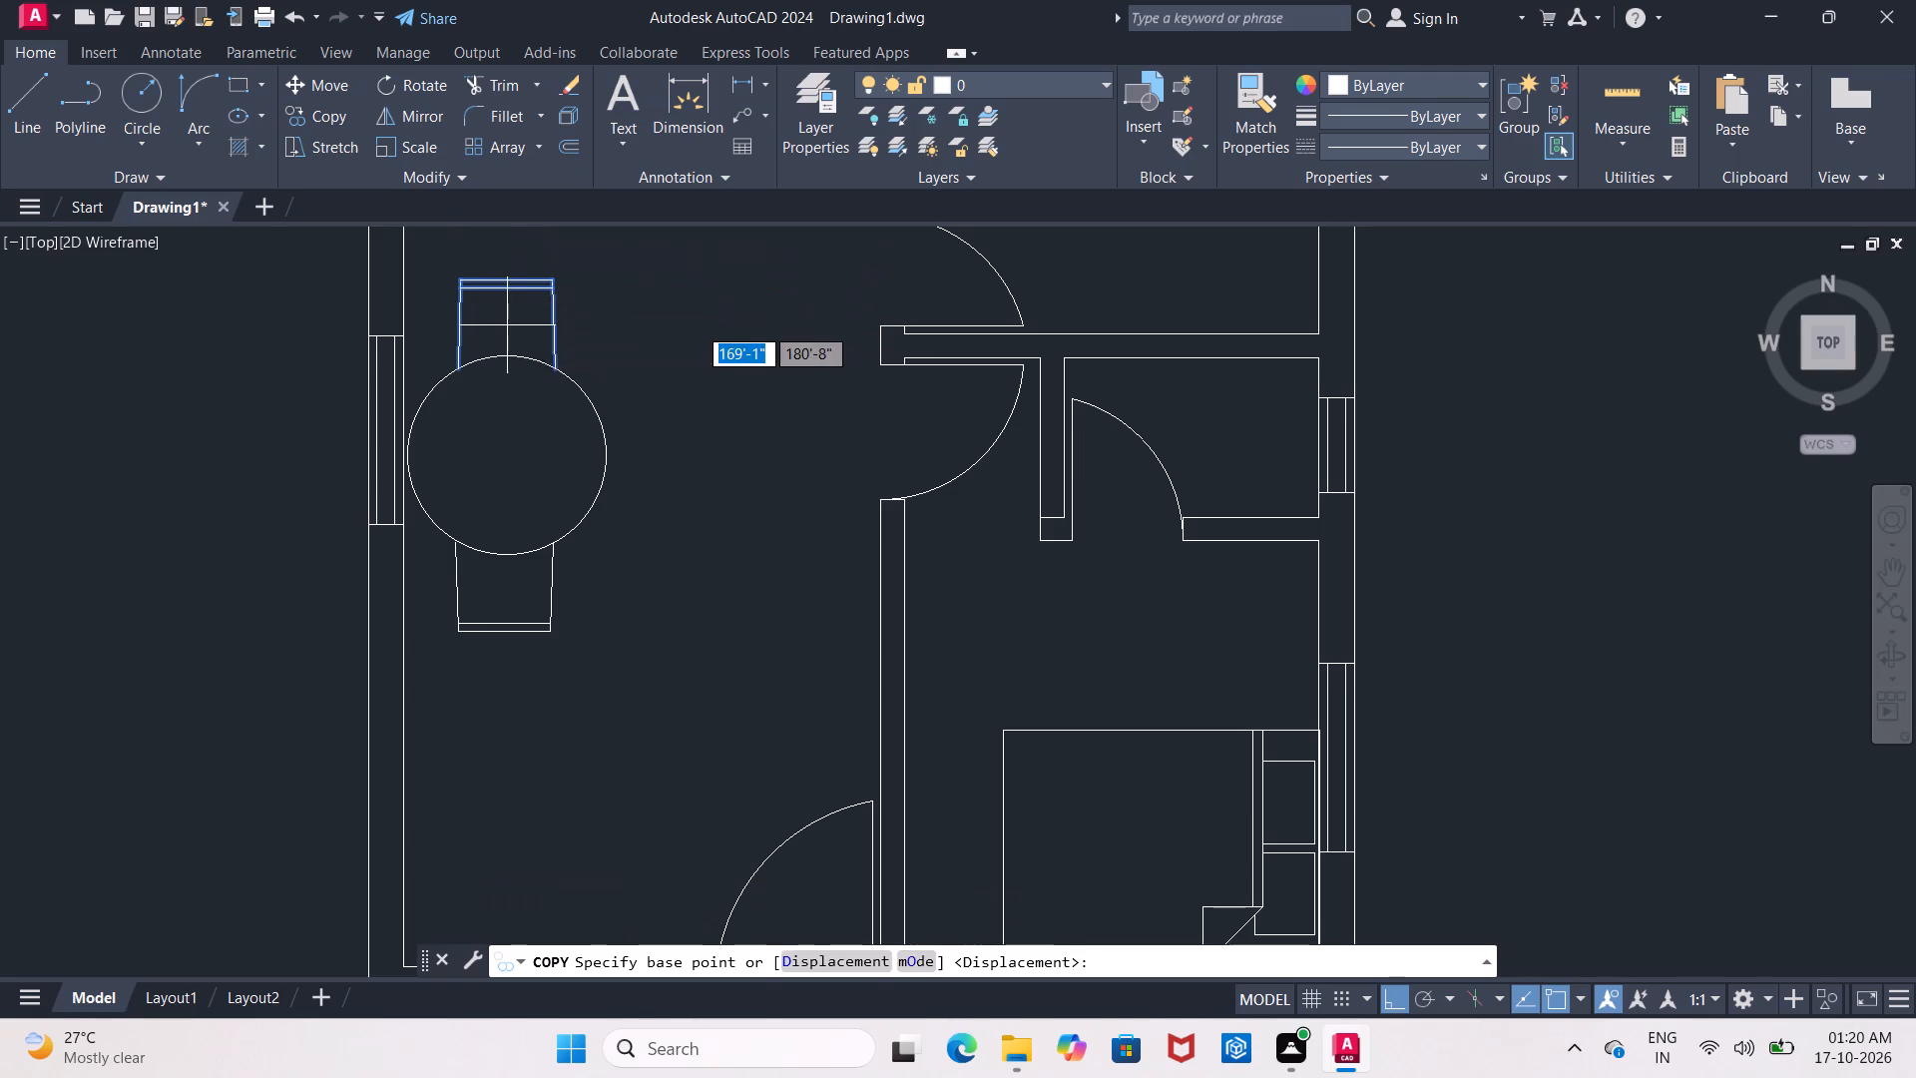
left_click(513, 451)
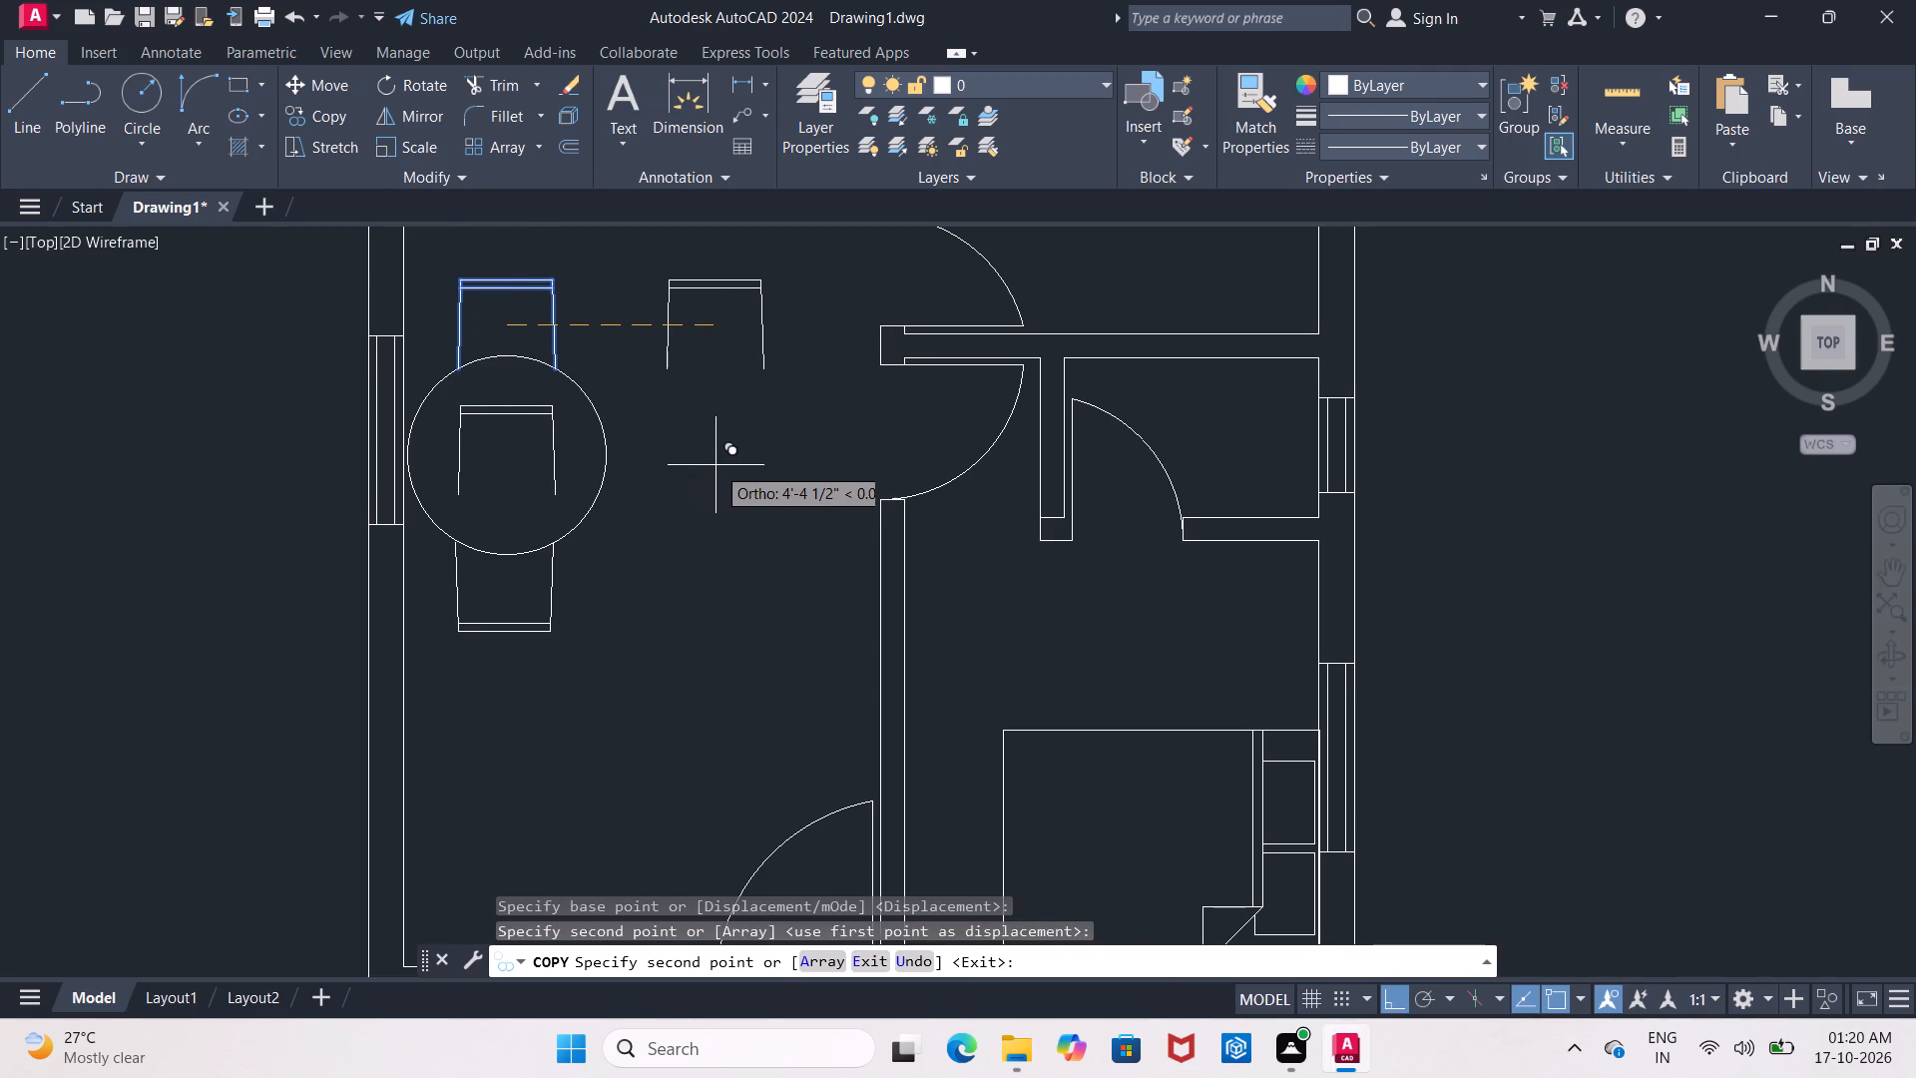
key("Escape")
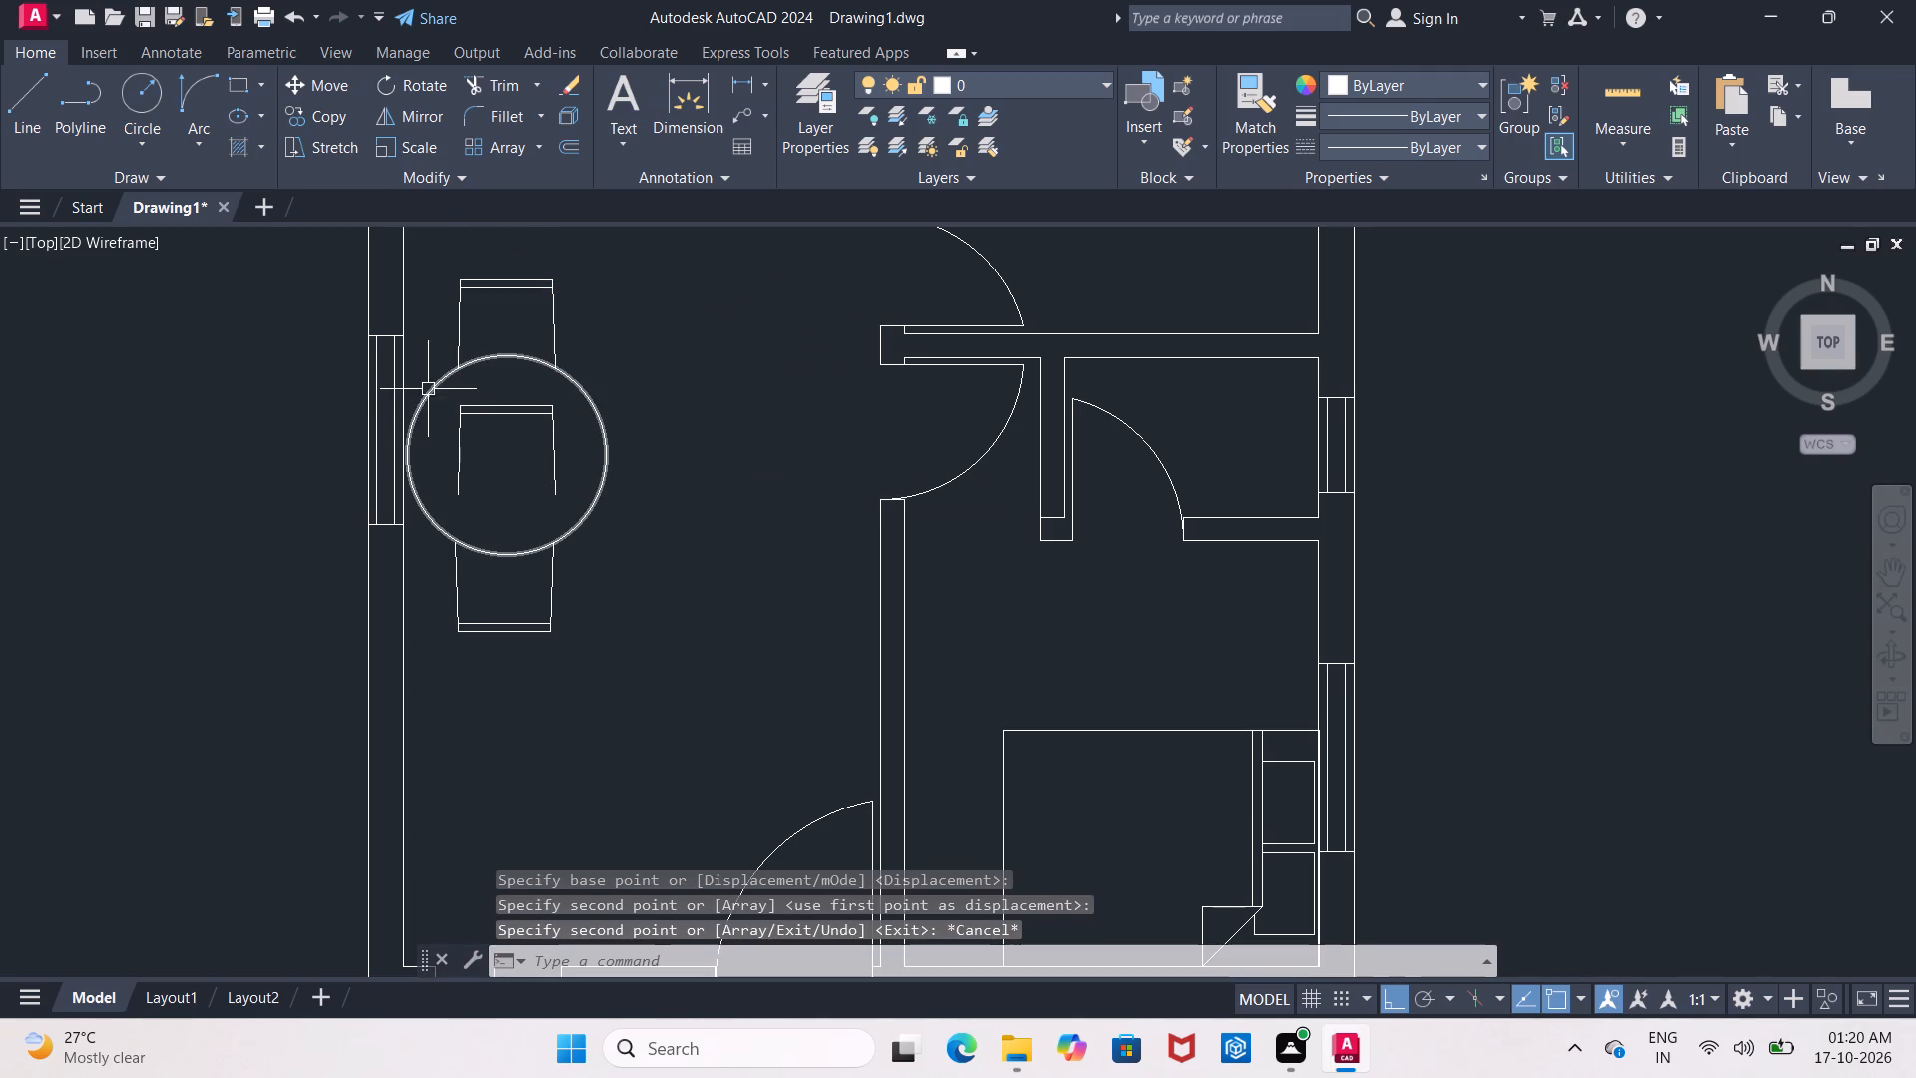
Rotate the chair copy inside the table 90° clockwise about the right end of its inner backrest line.
left_click_drag(451, 396, 464, 411)
left_click(580, 514)
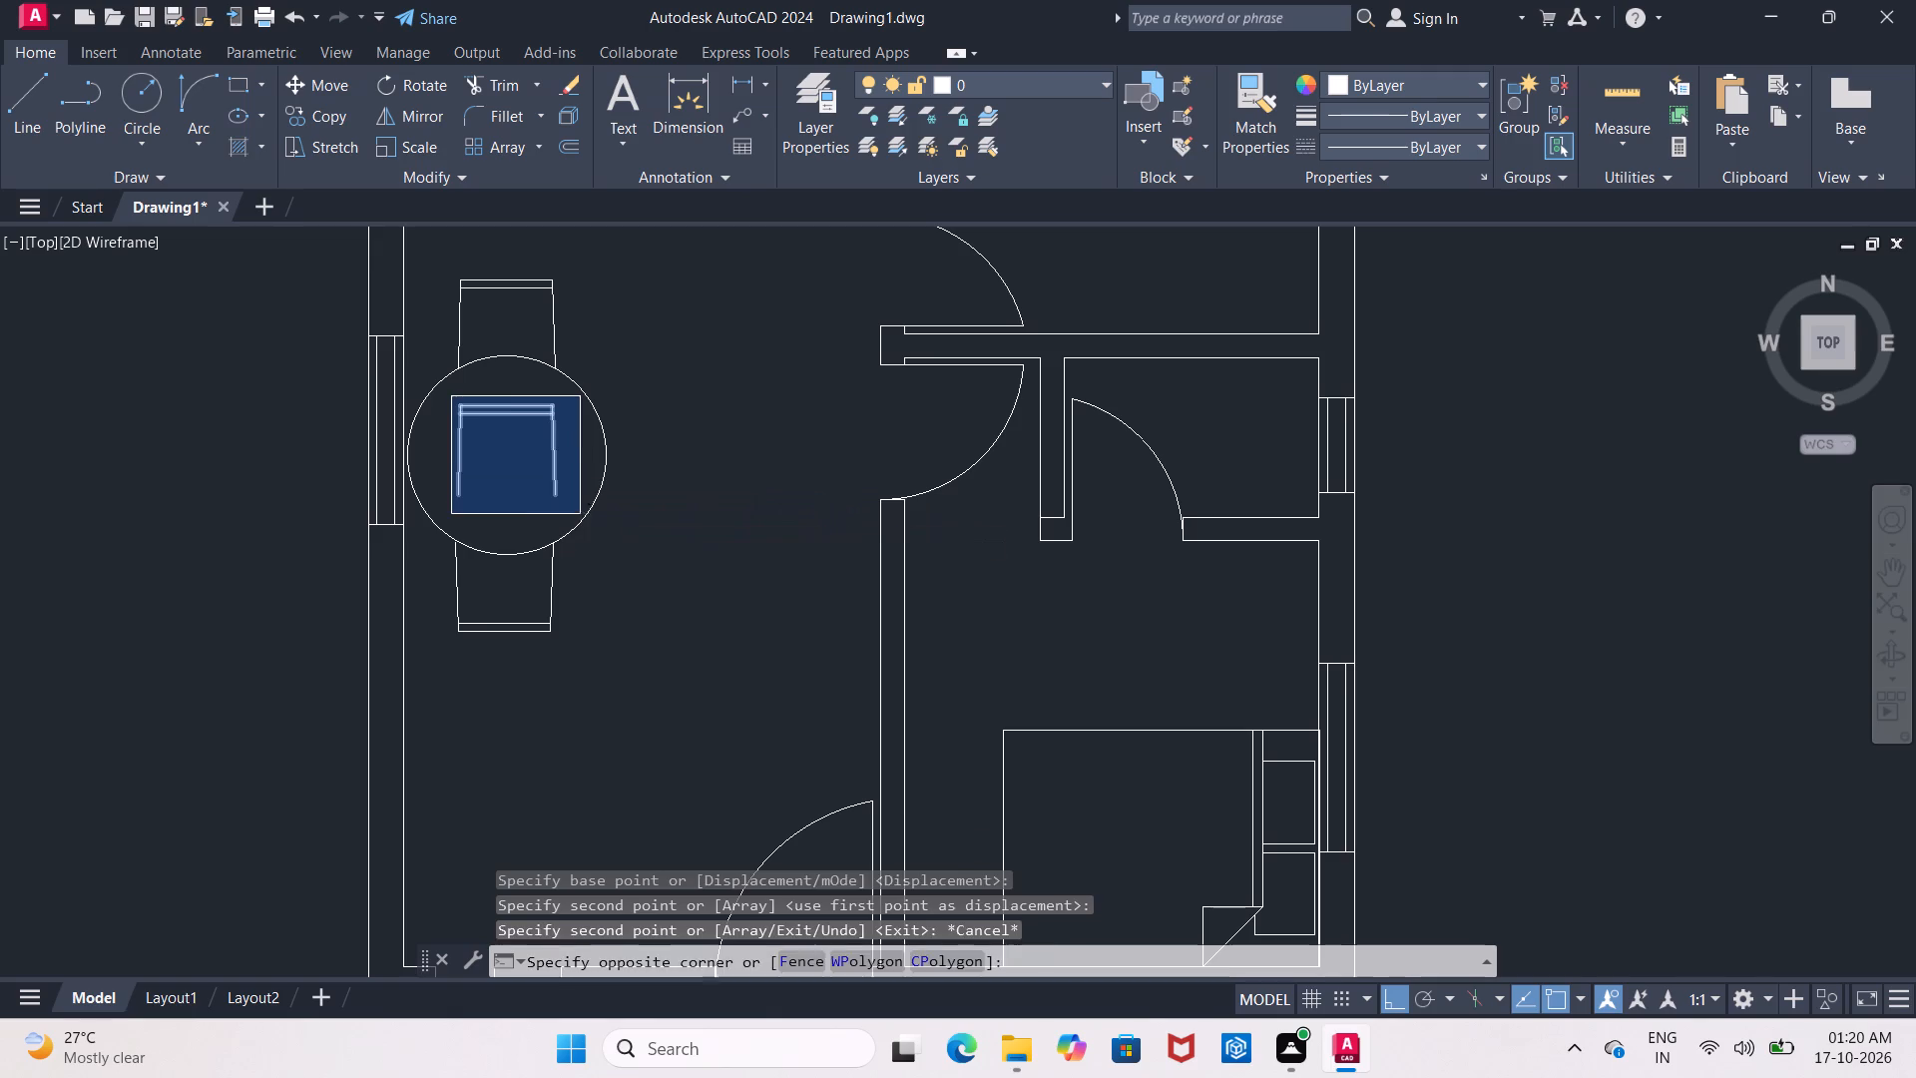
left_click(402, 77)
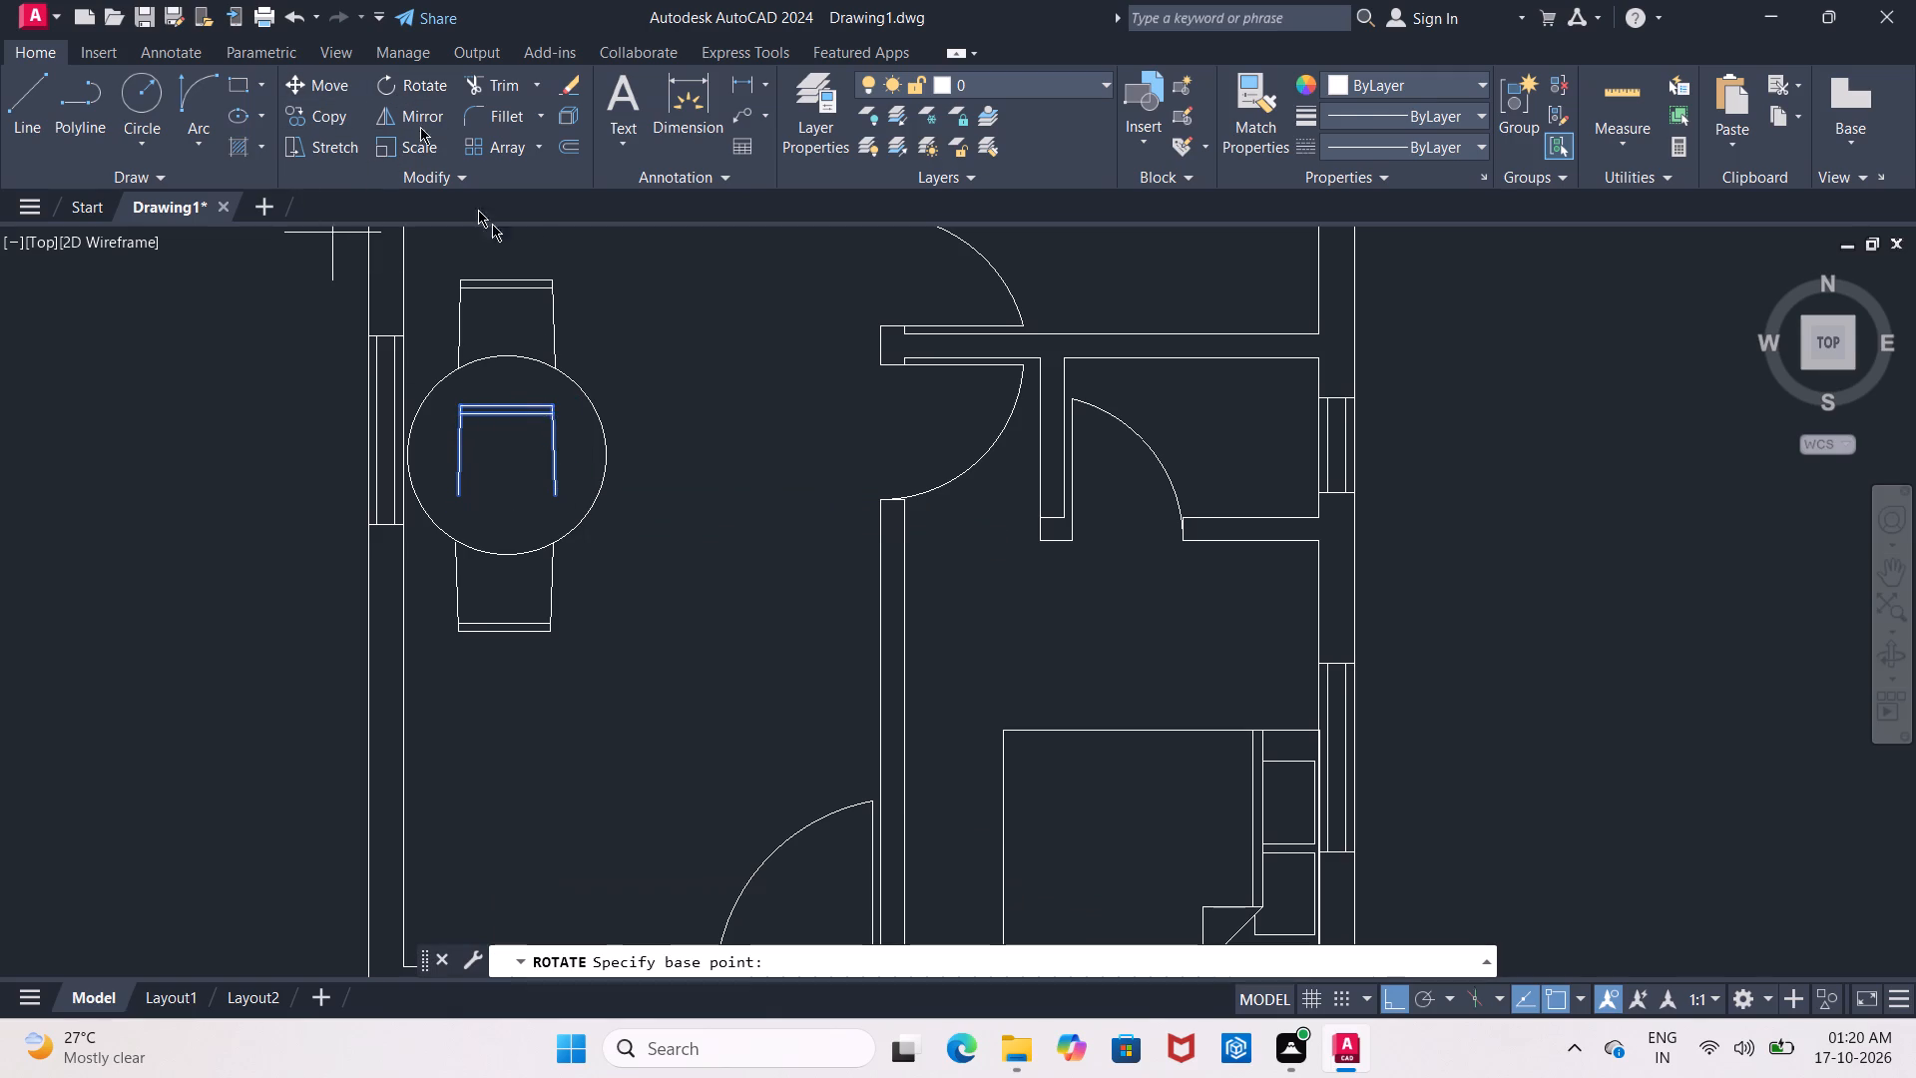
left_click(551, 417)
left_click(567, 540)
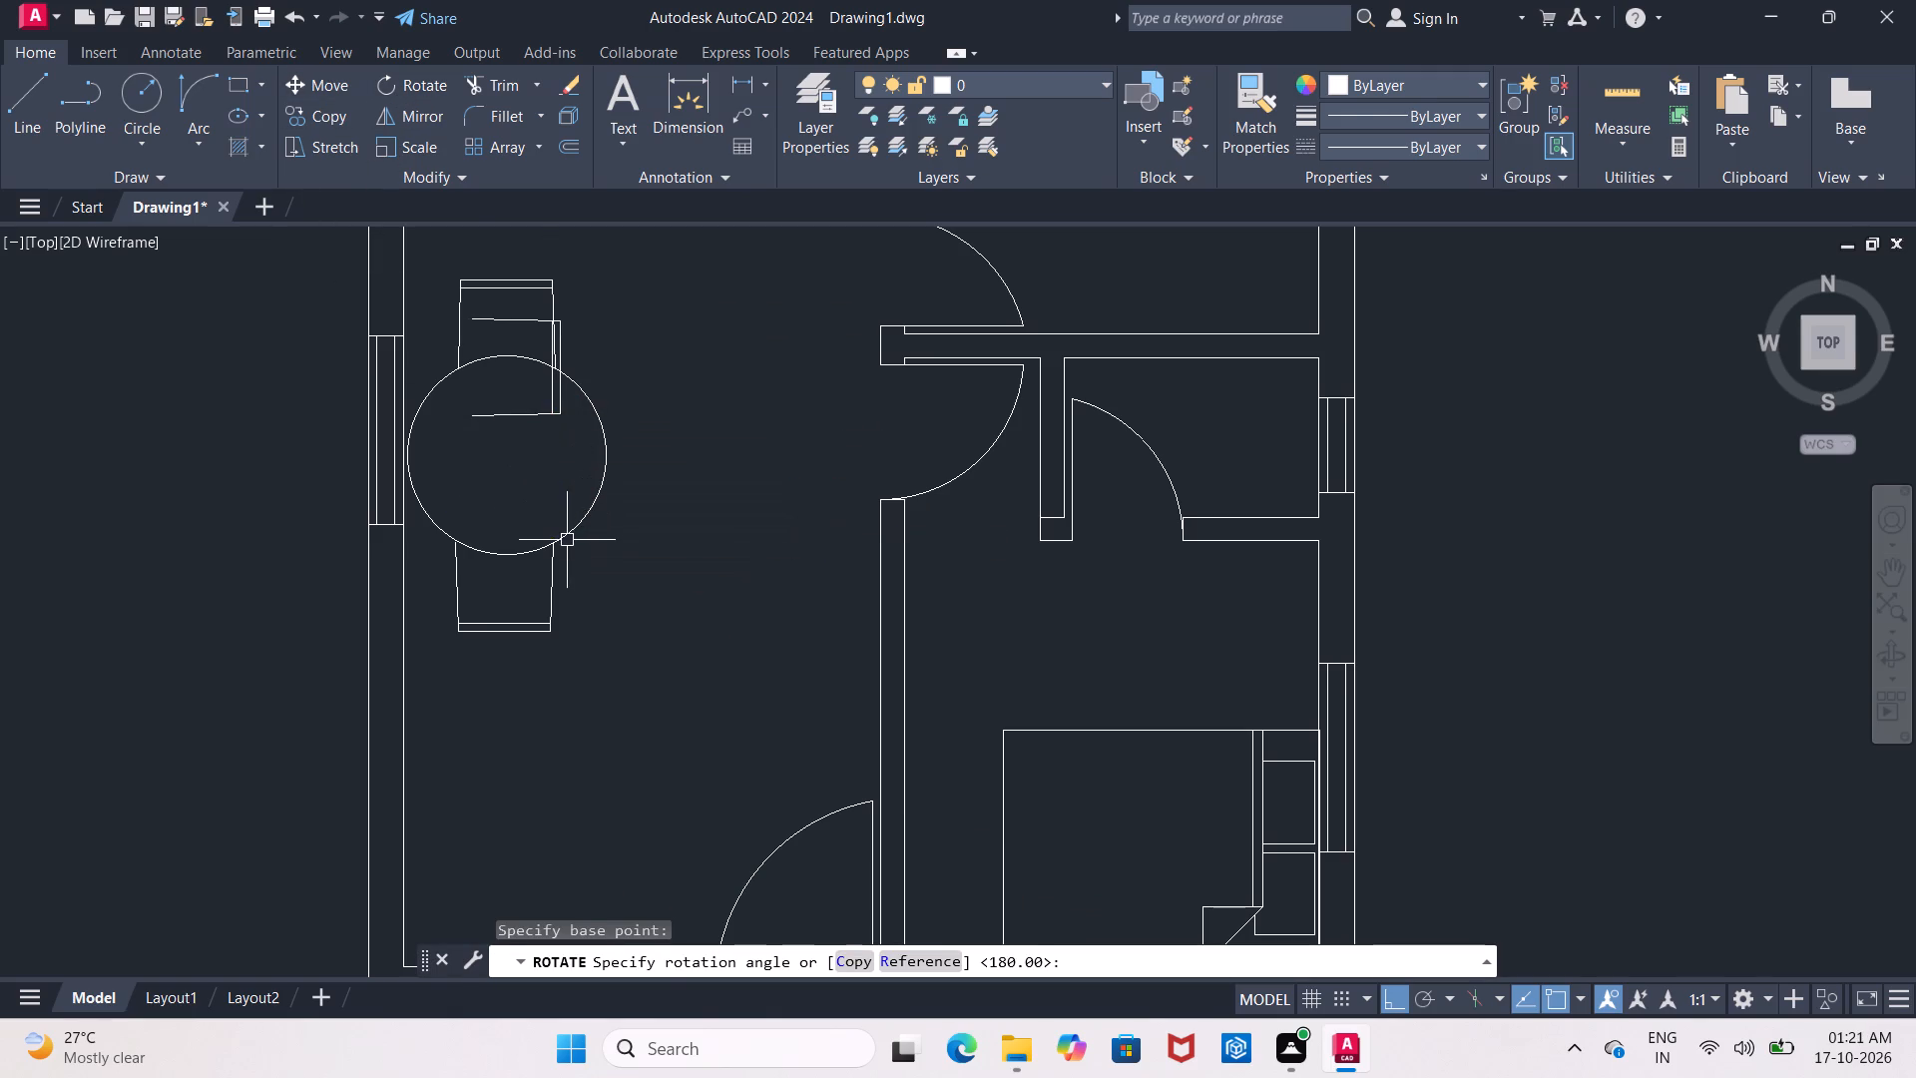
Move the rotated chair copy straight down about 1'-8 1/2" so it lies near the middle of the round table.
scroll(494, 311, "up", 2)
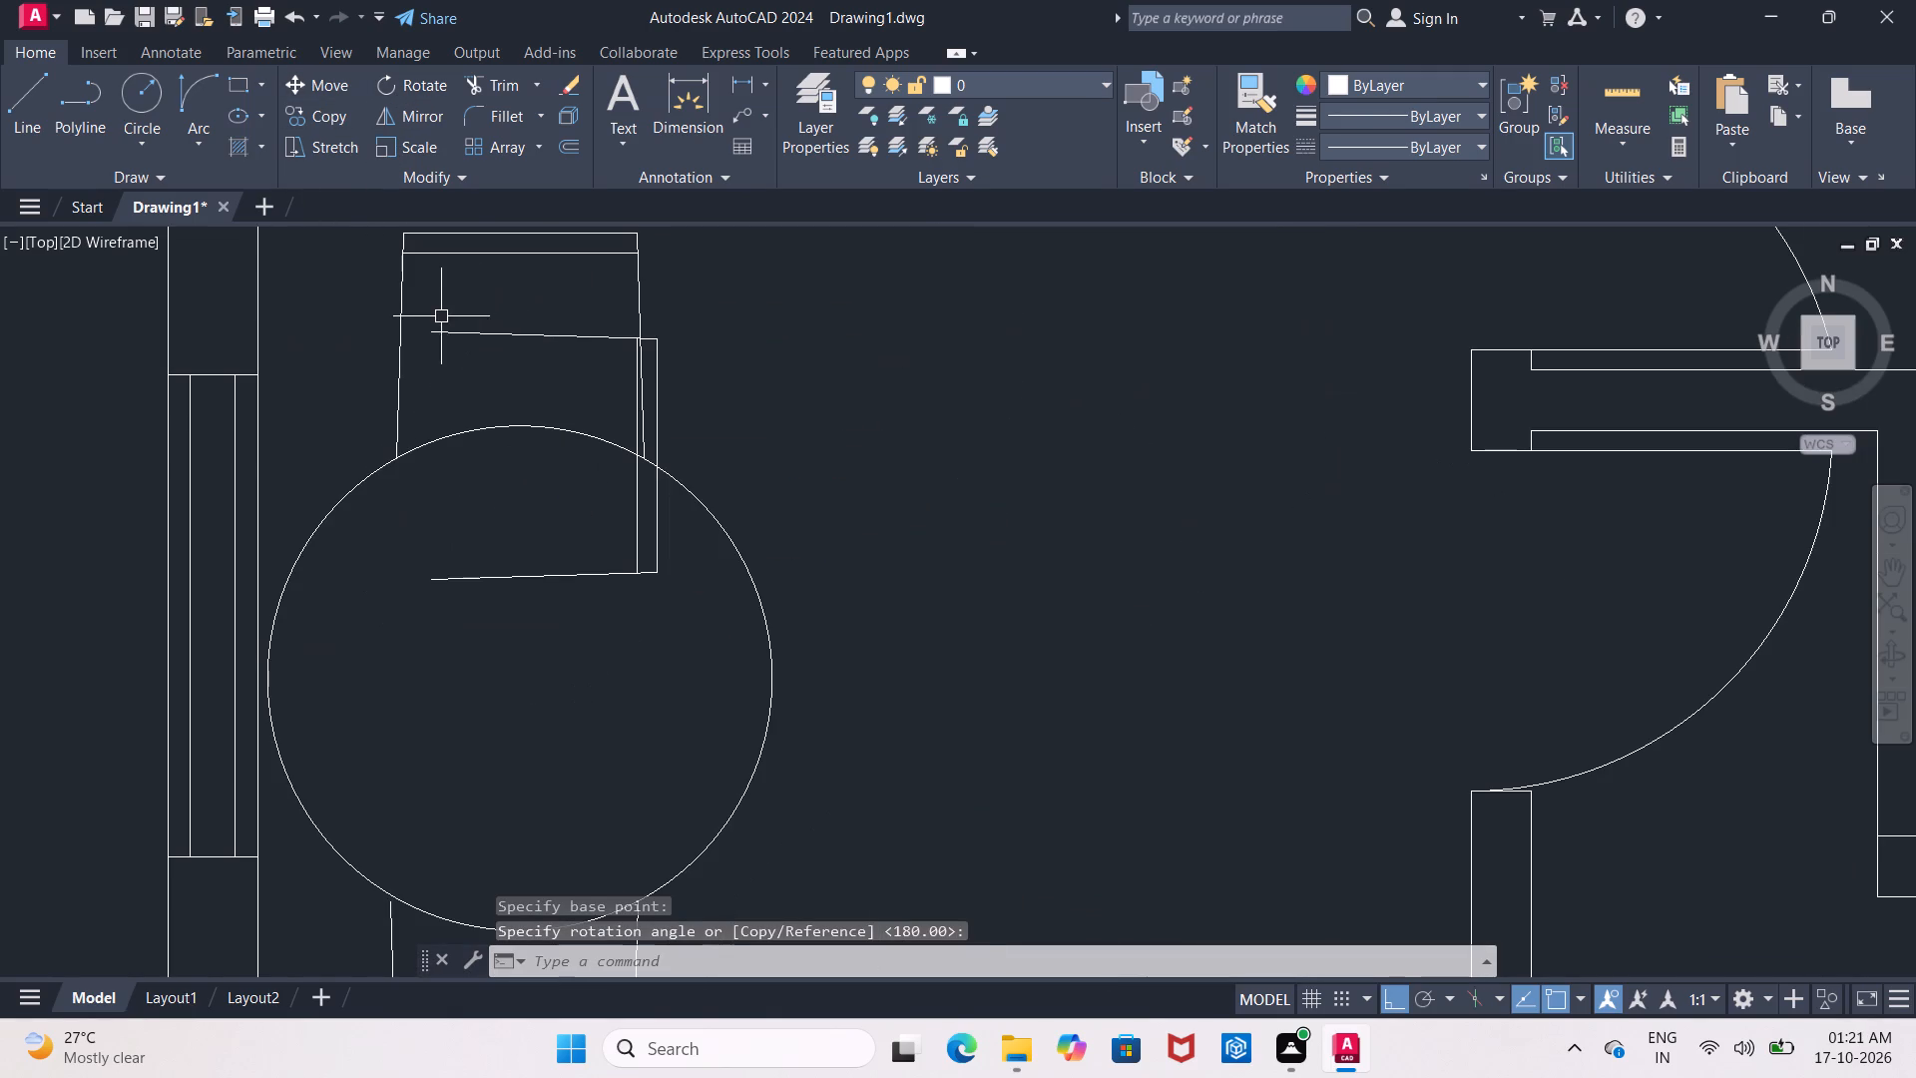
left_click(431, 318)
left_click(748, 627)
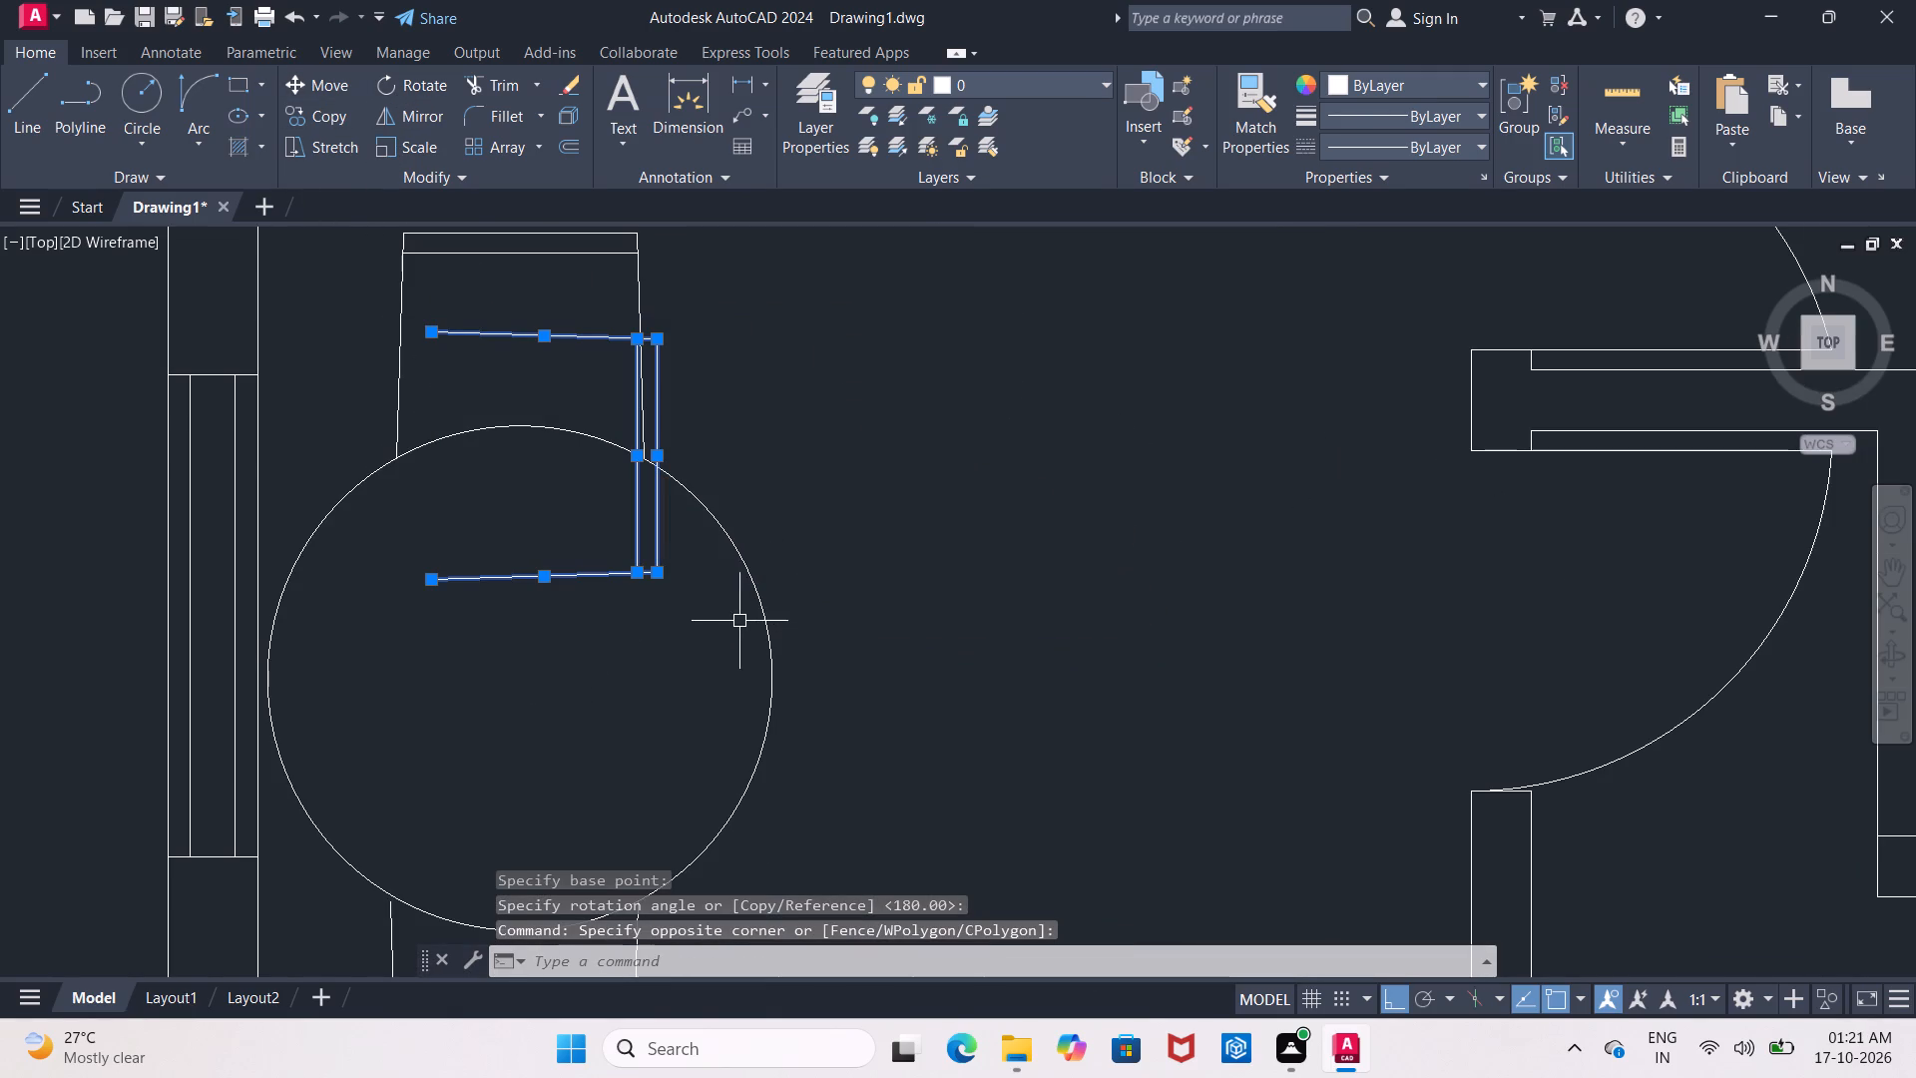
left_click(325, 97)
left_click(479, 528)
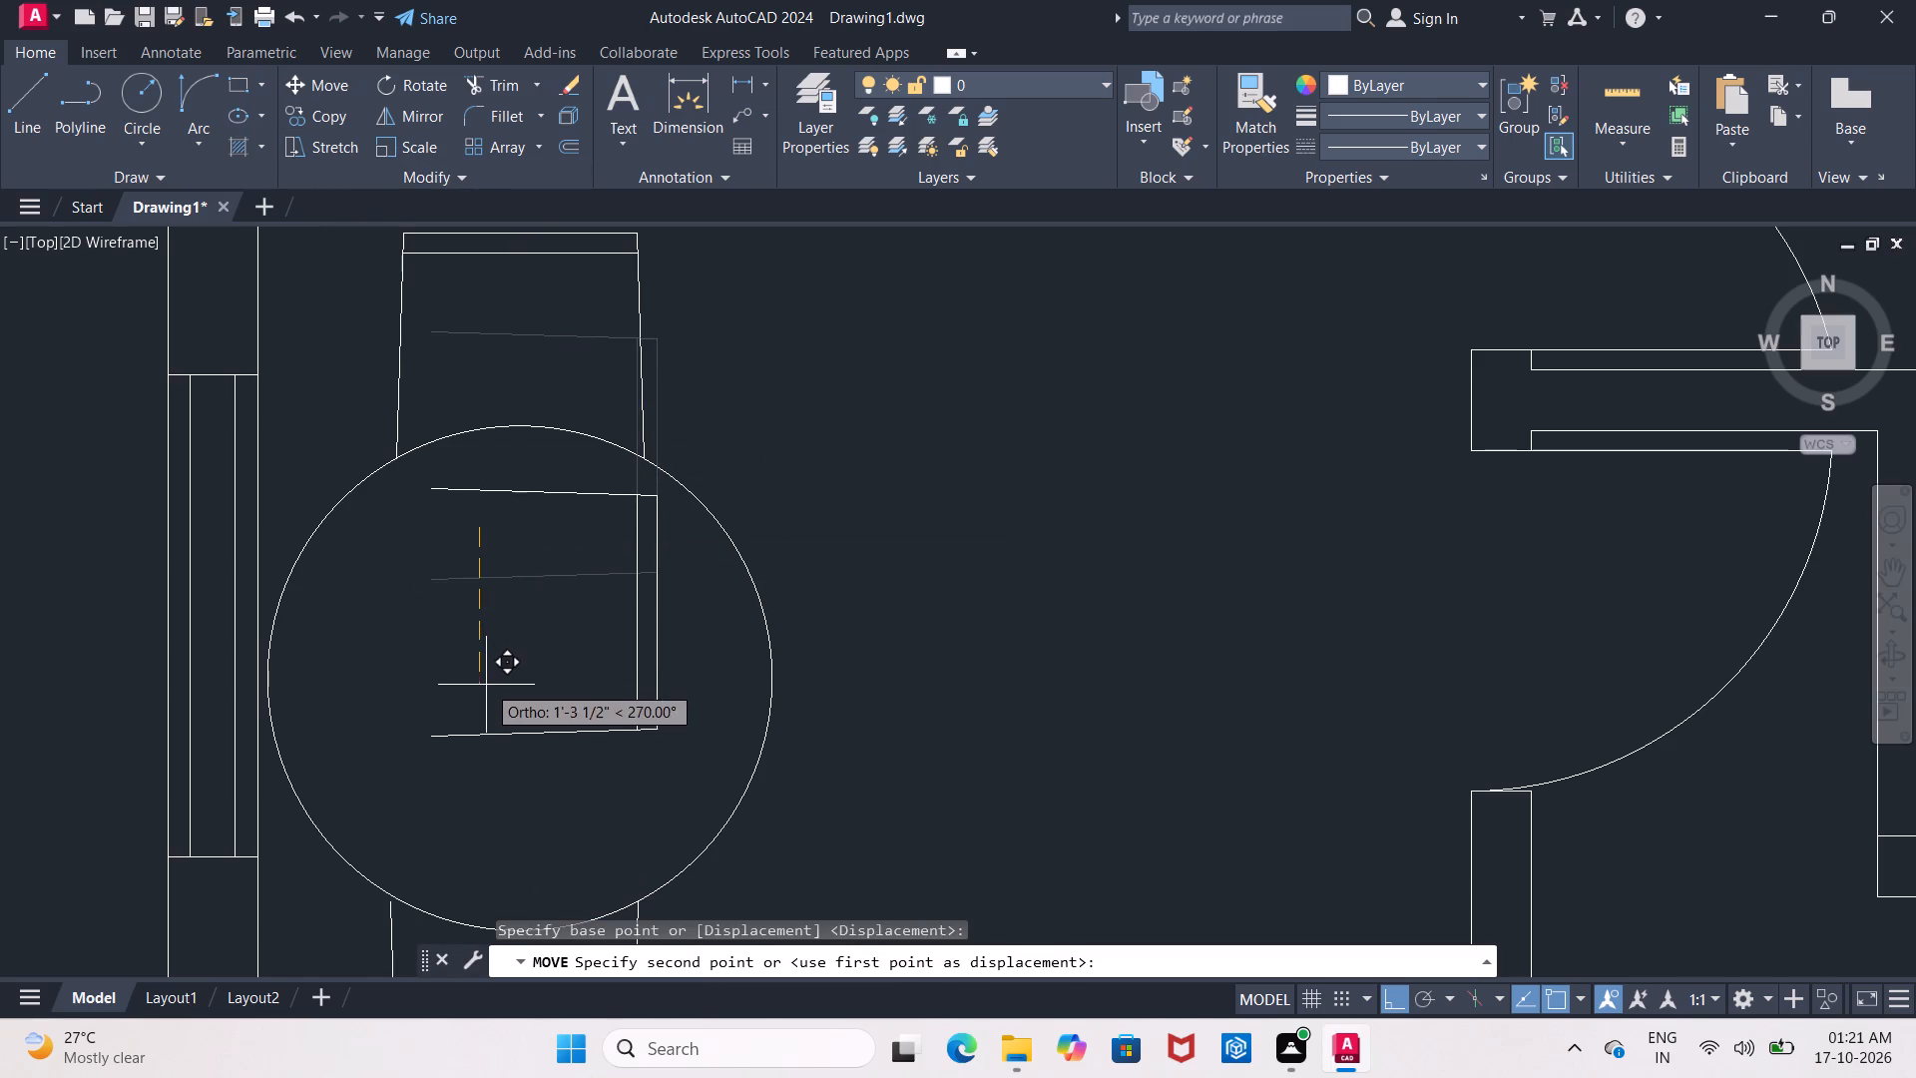
left_click(485, 738)
Move the chair copy about 2'-6" to the right so its upper side line starts at the round table's edge.
middle_click_drag(499, 706, 459, 590)
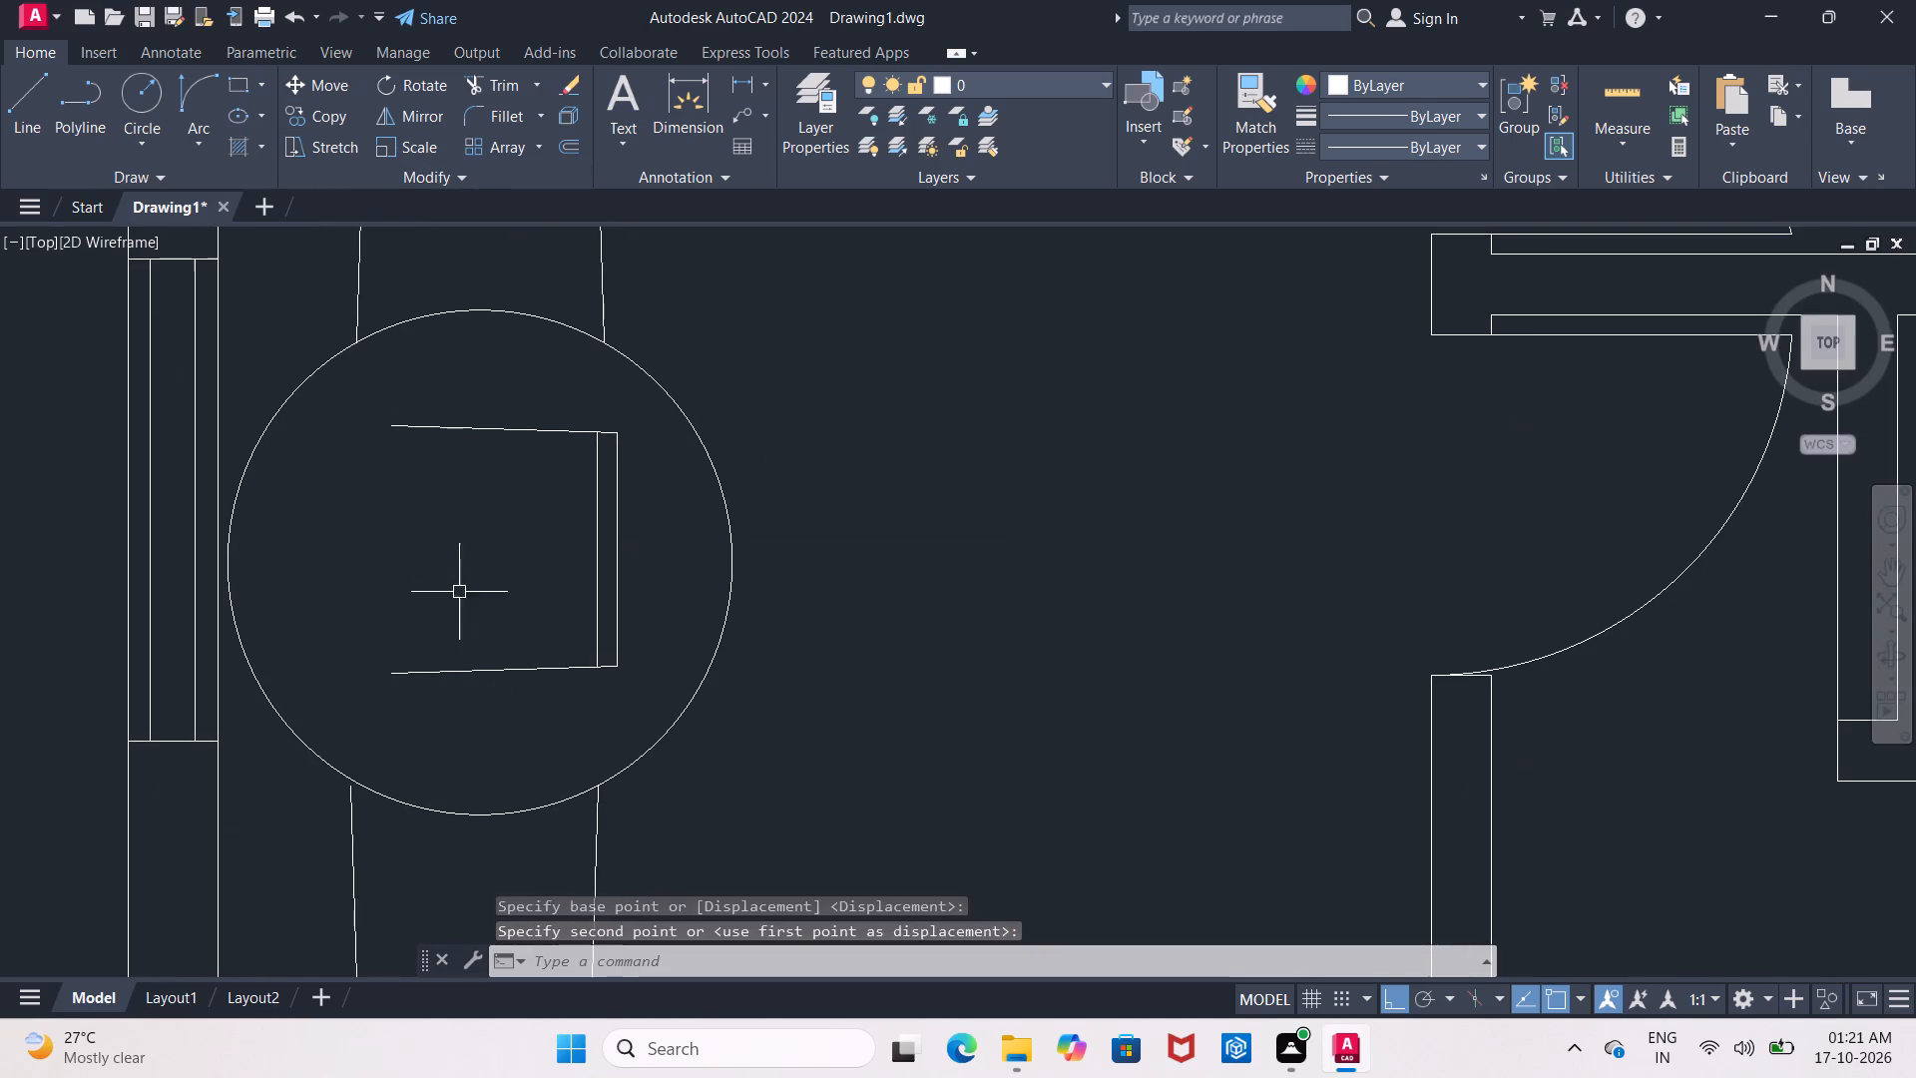
left_click(376, 388)
left_click(649, 709)
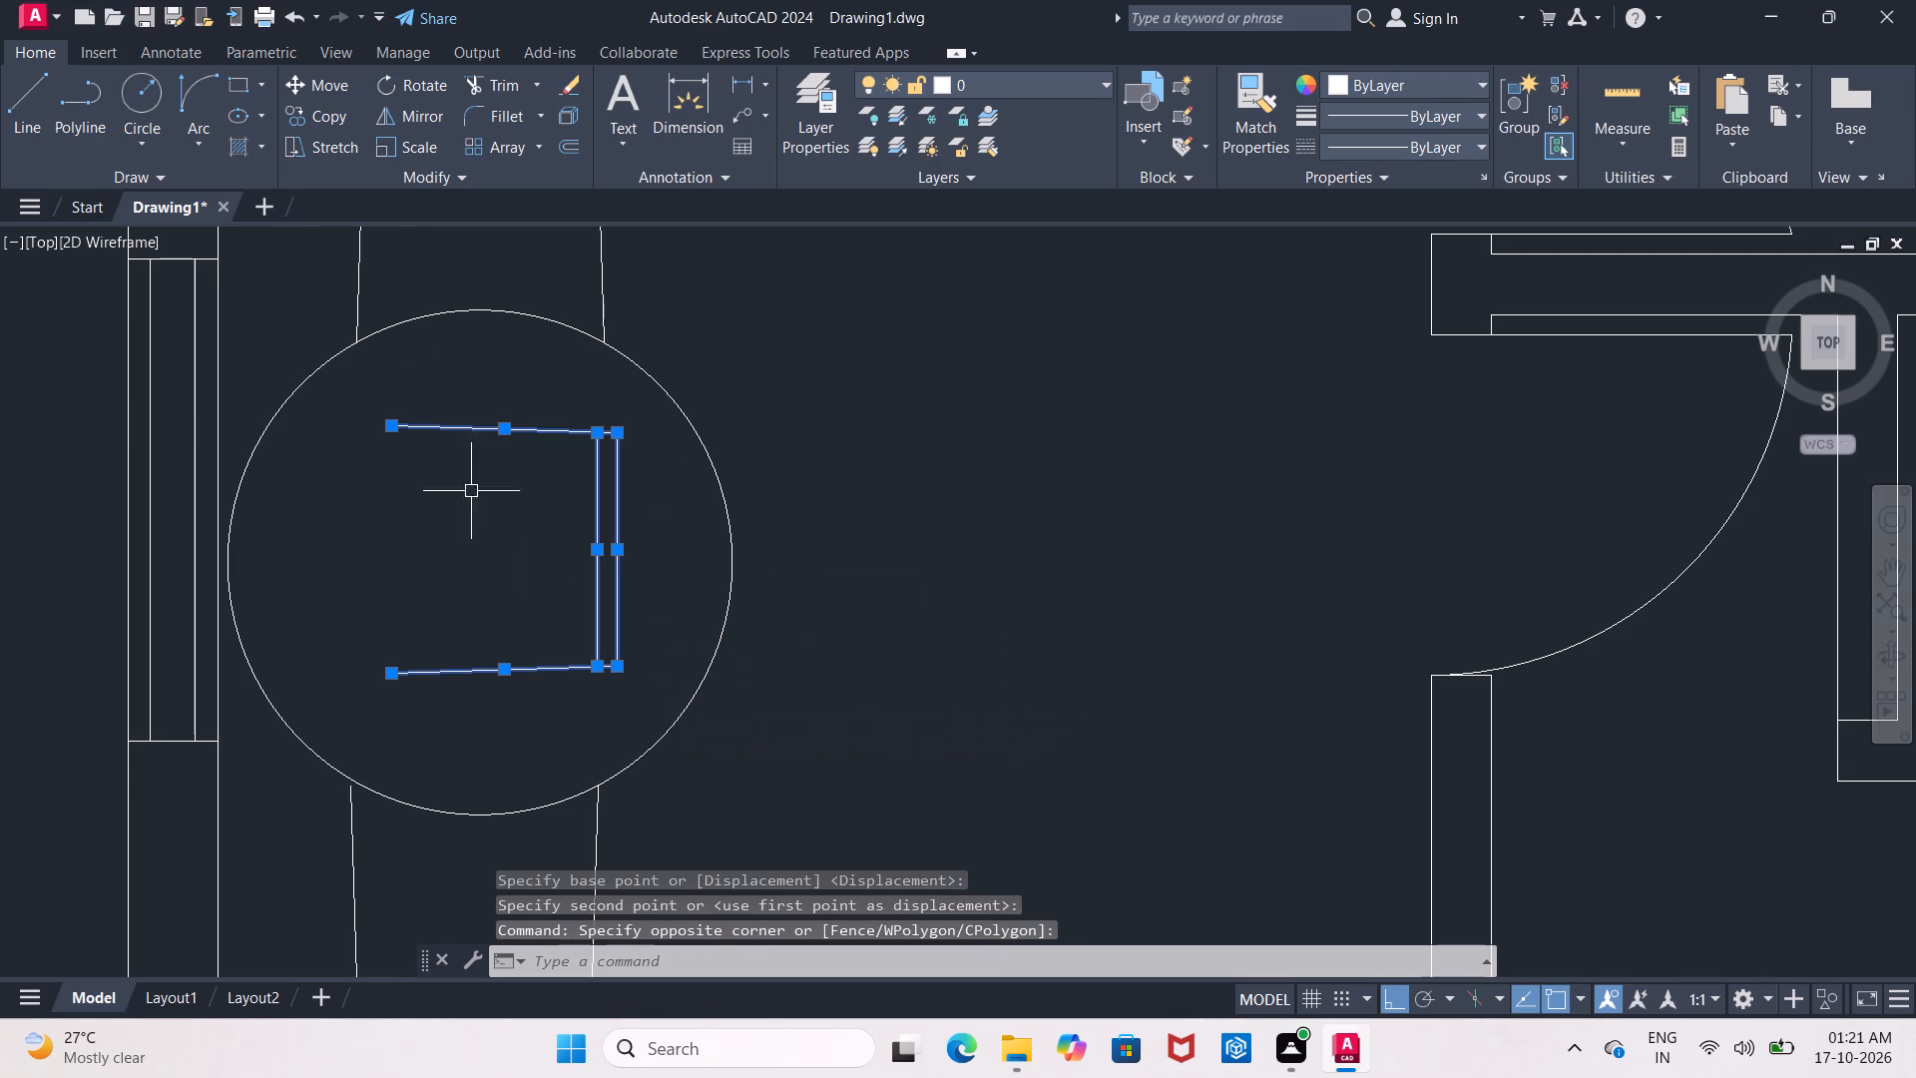
left_click(309, 92)
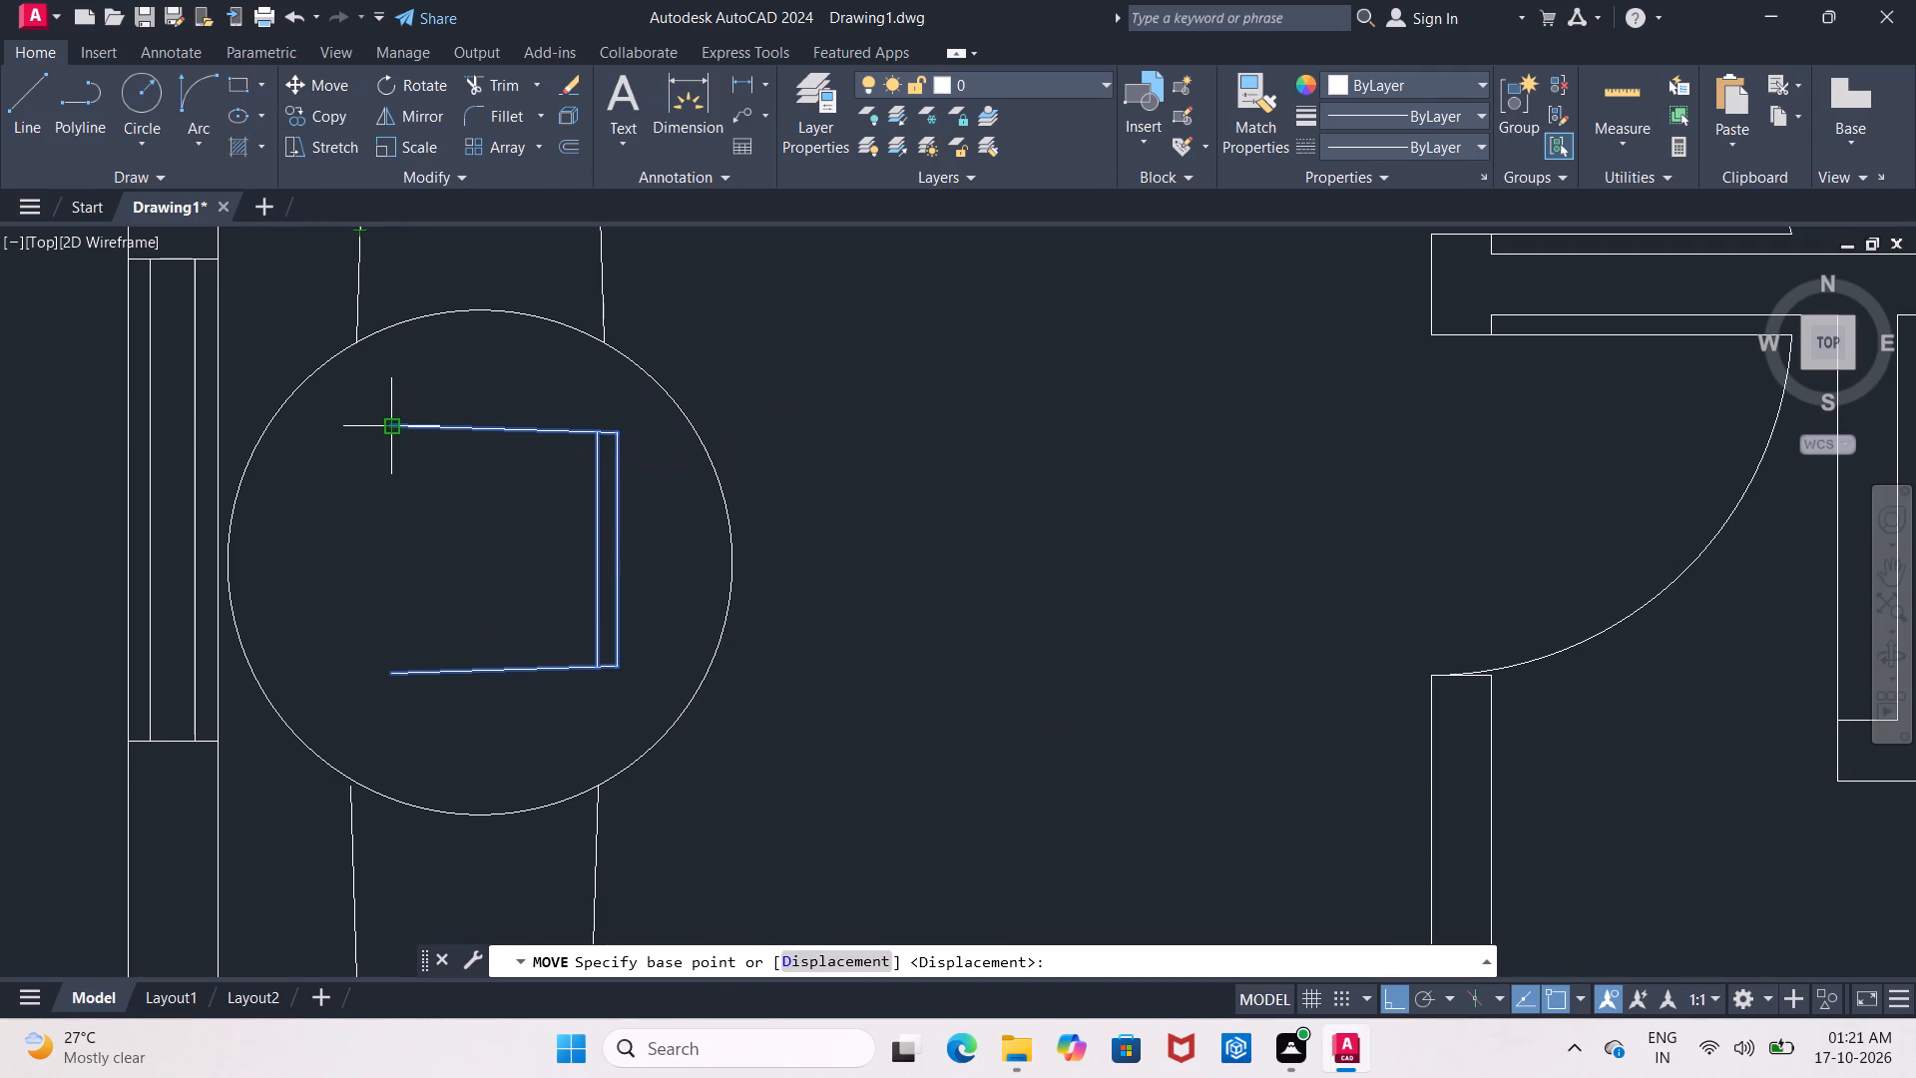
left_click(397, 425)
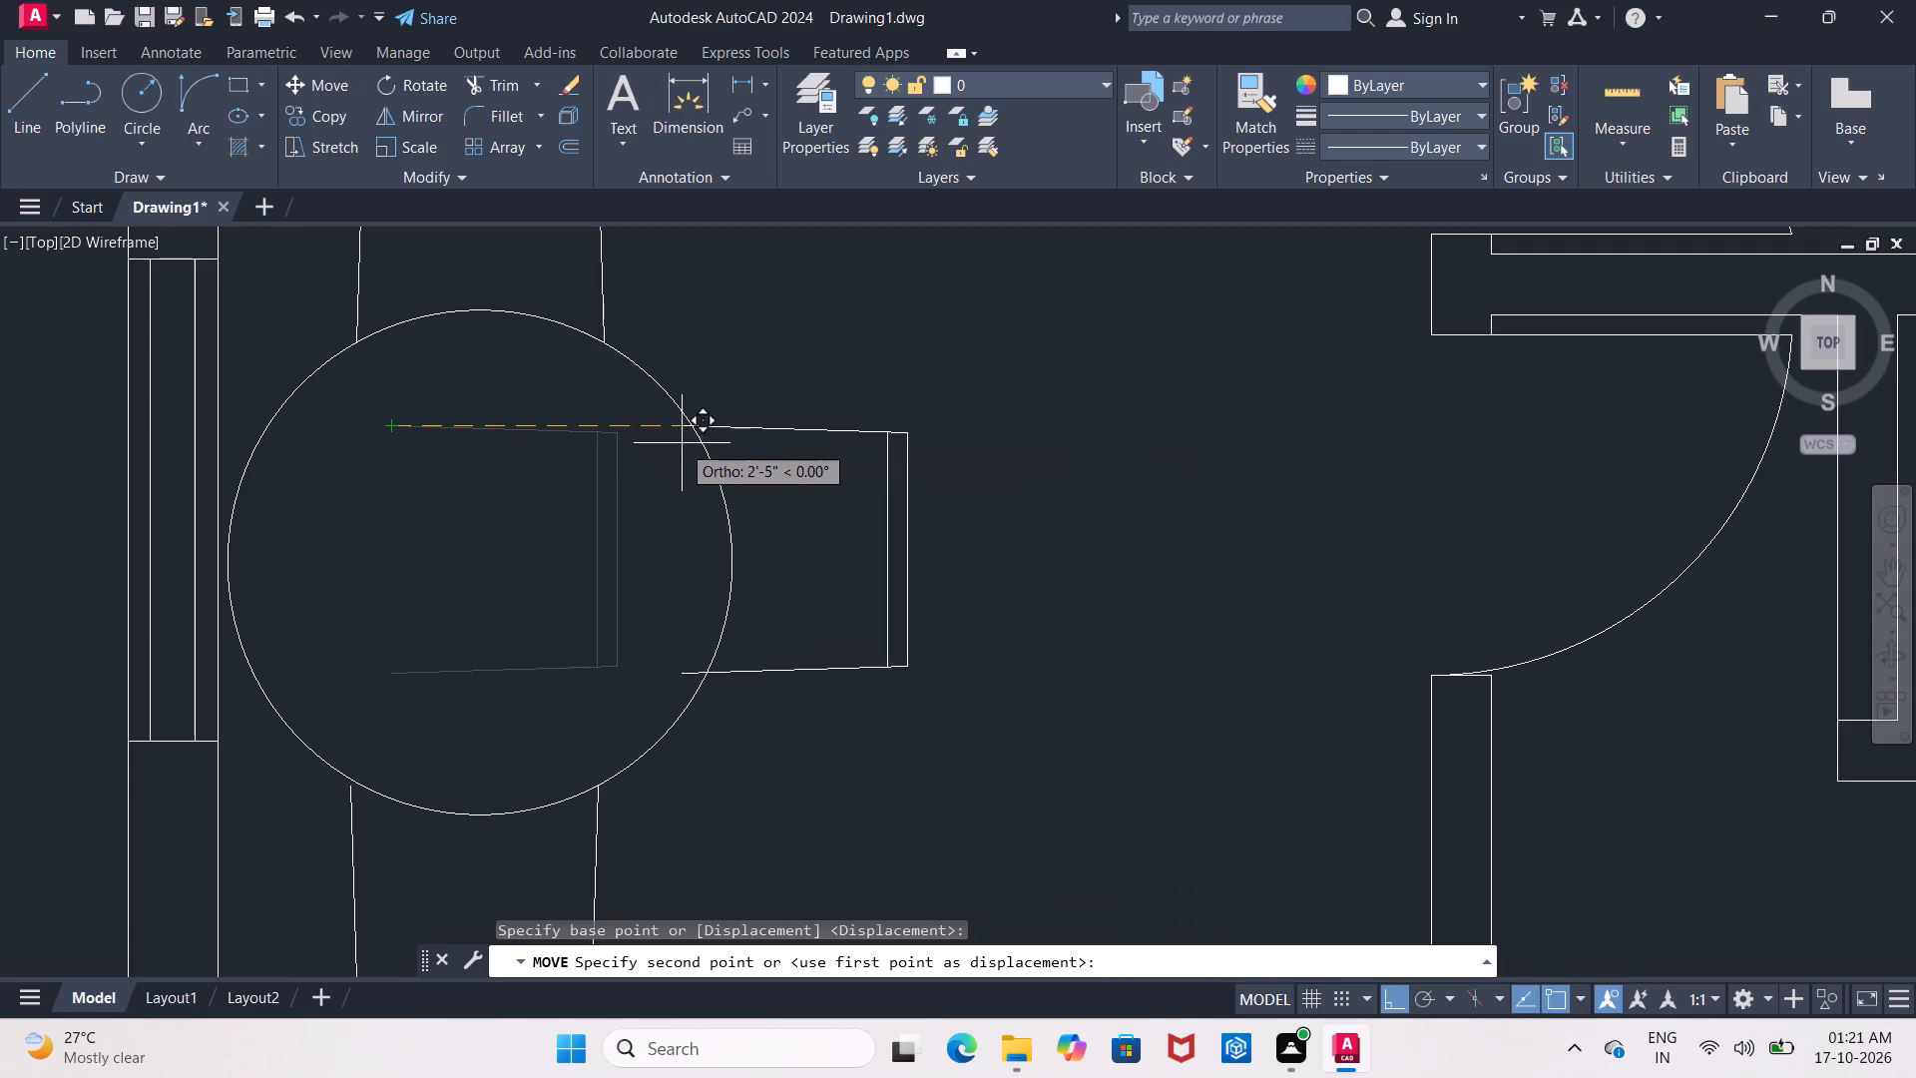
scroll(697, 426, "up", 2)
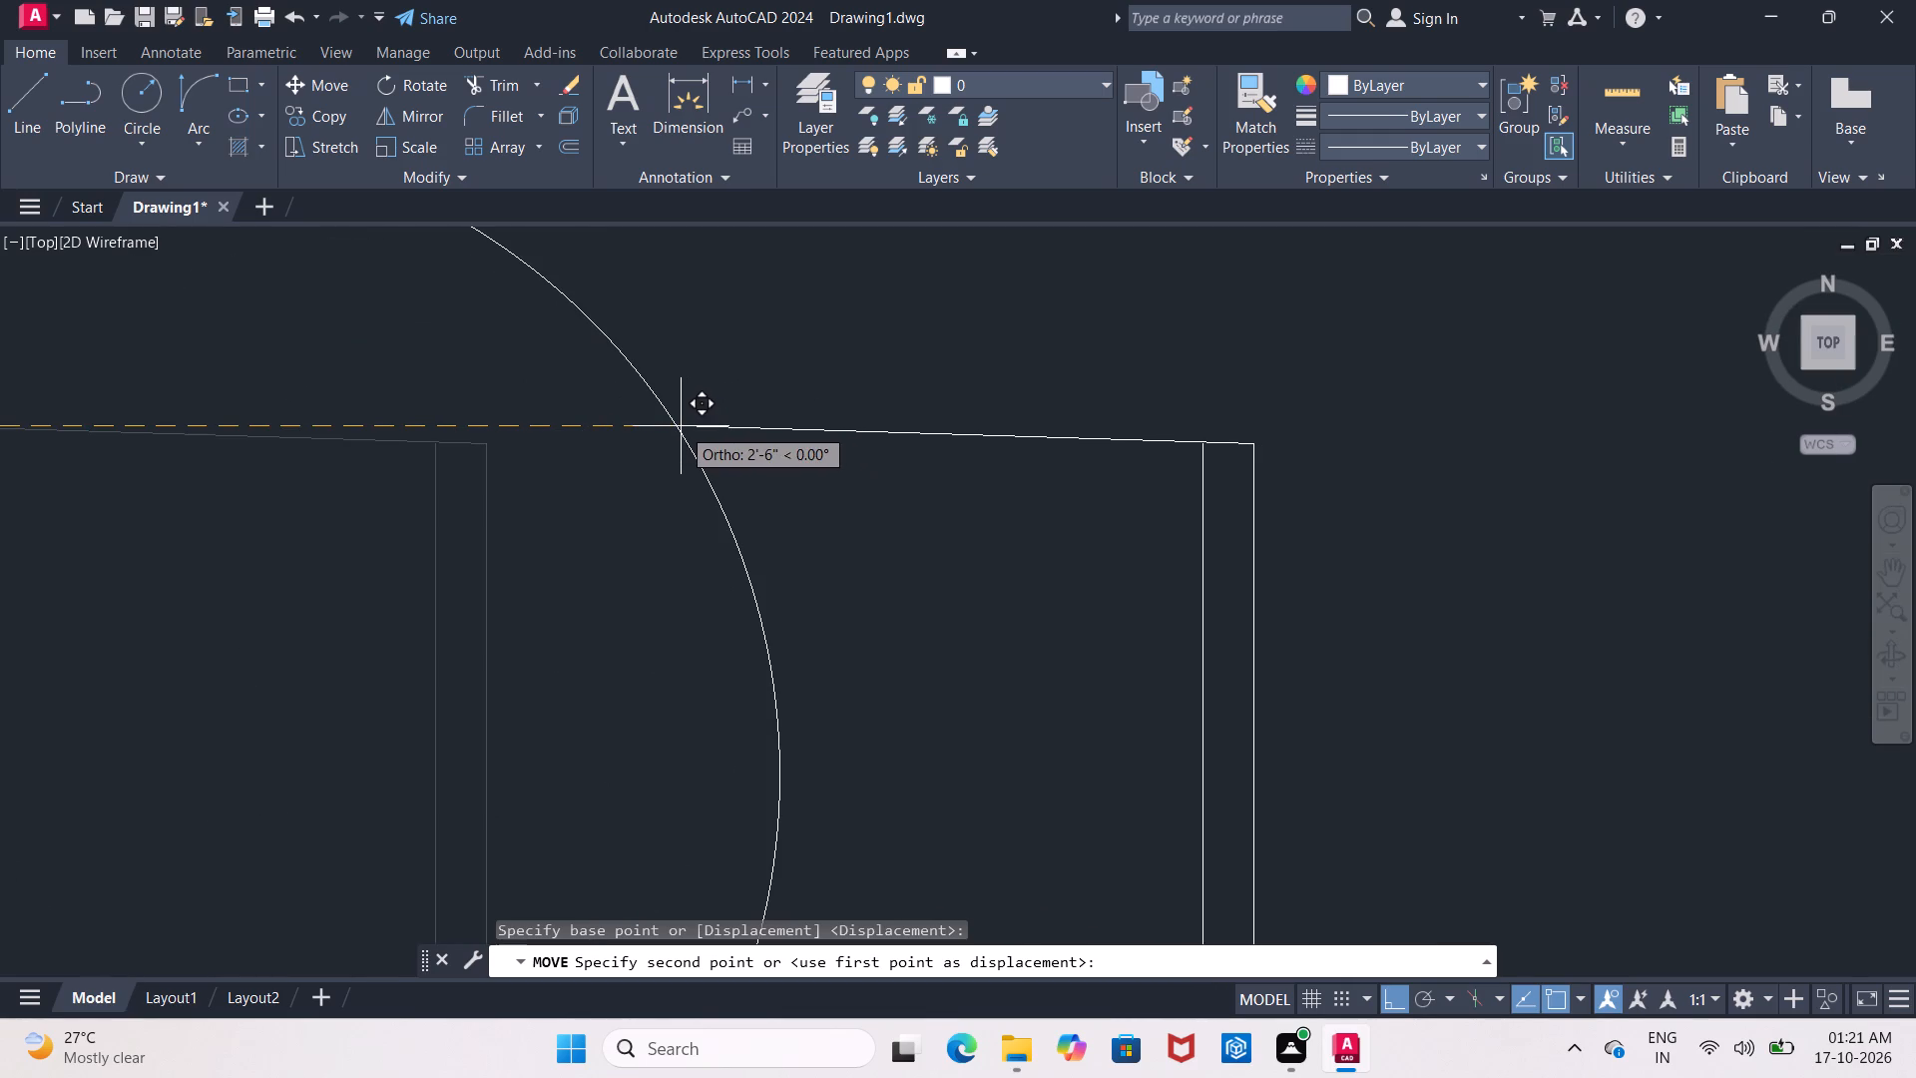
left_click(681, 426)
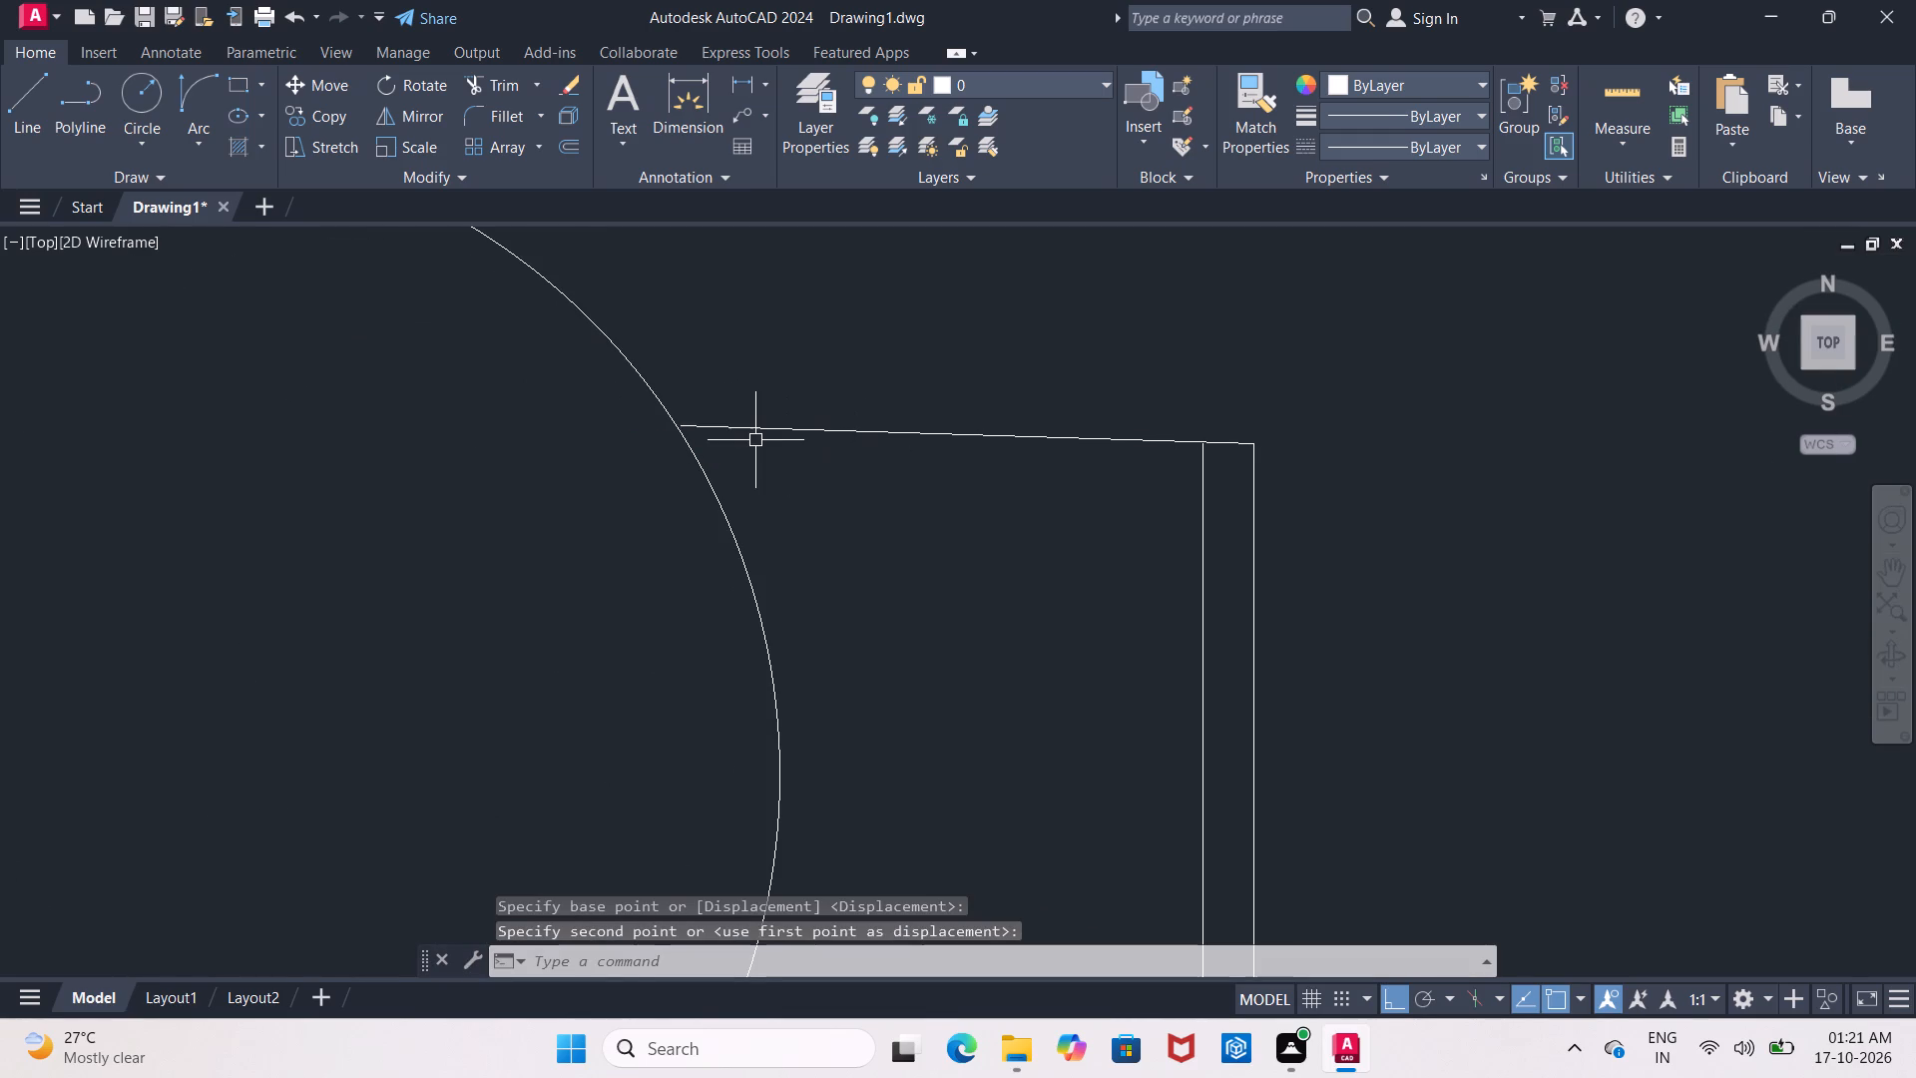
Stretch the inner end of the right chair's upper side line onto the round table's edge.
scroll(755, 440, "down", 2)
middle_click_drag(752, 439, 743, 418)
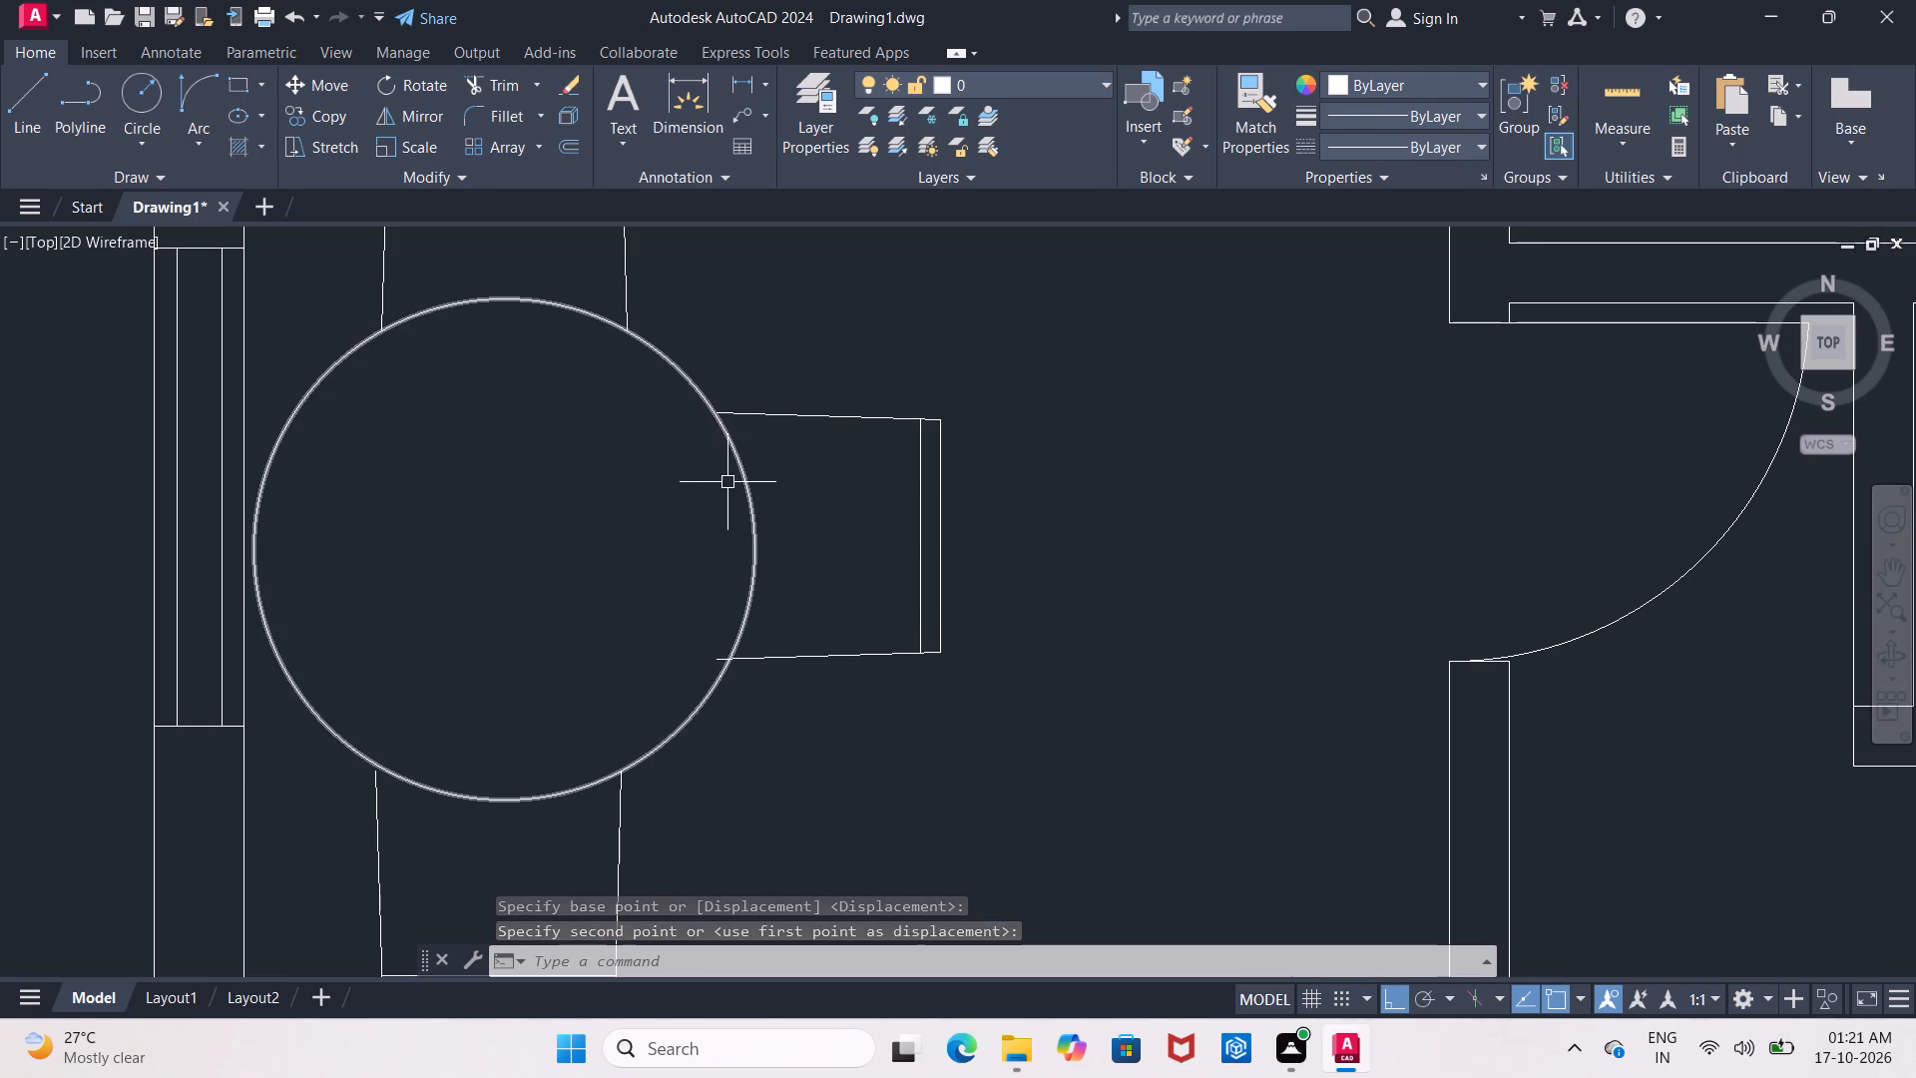
scroll(736, 422, "up", 2)
left_click(733, 404)
scroll(731, 428, "up", 2)
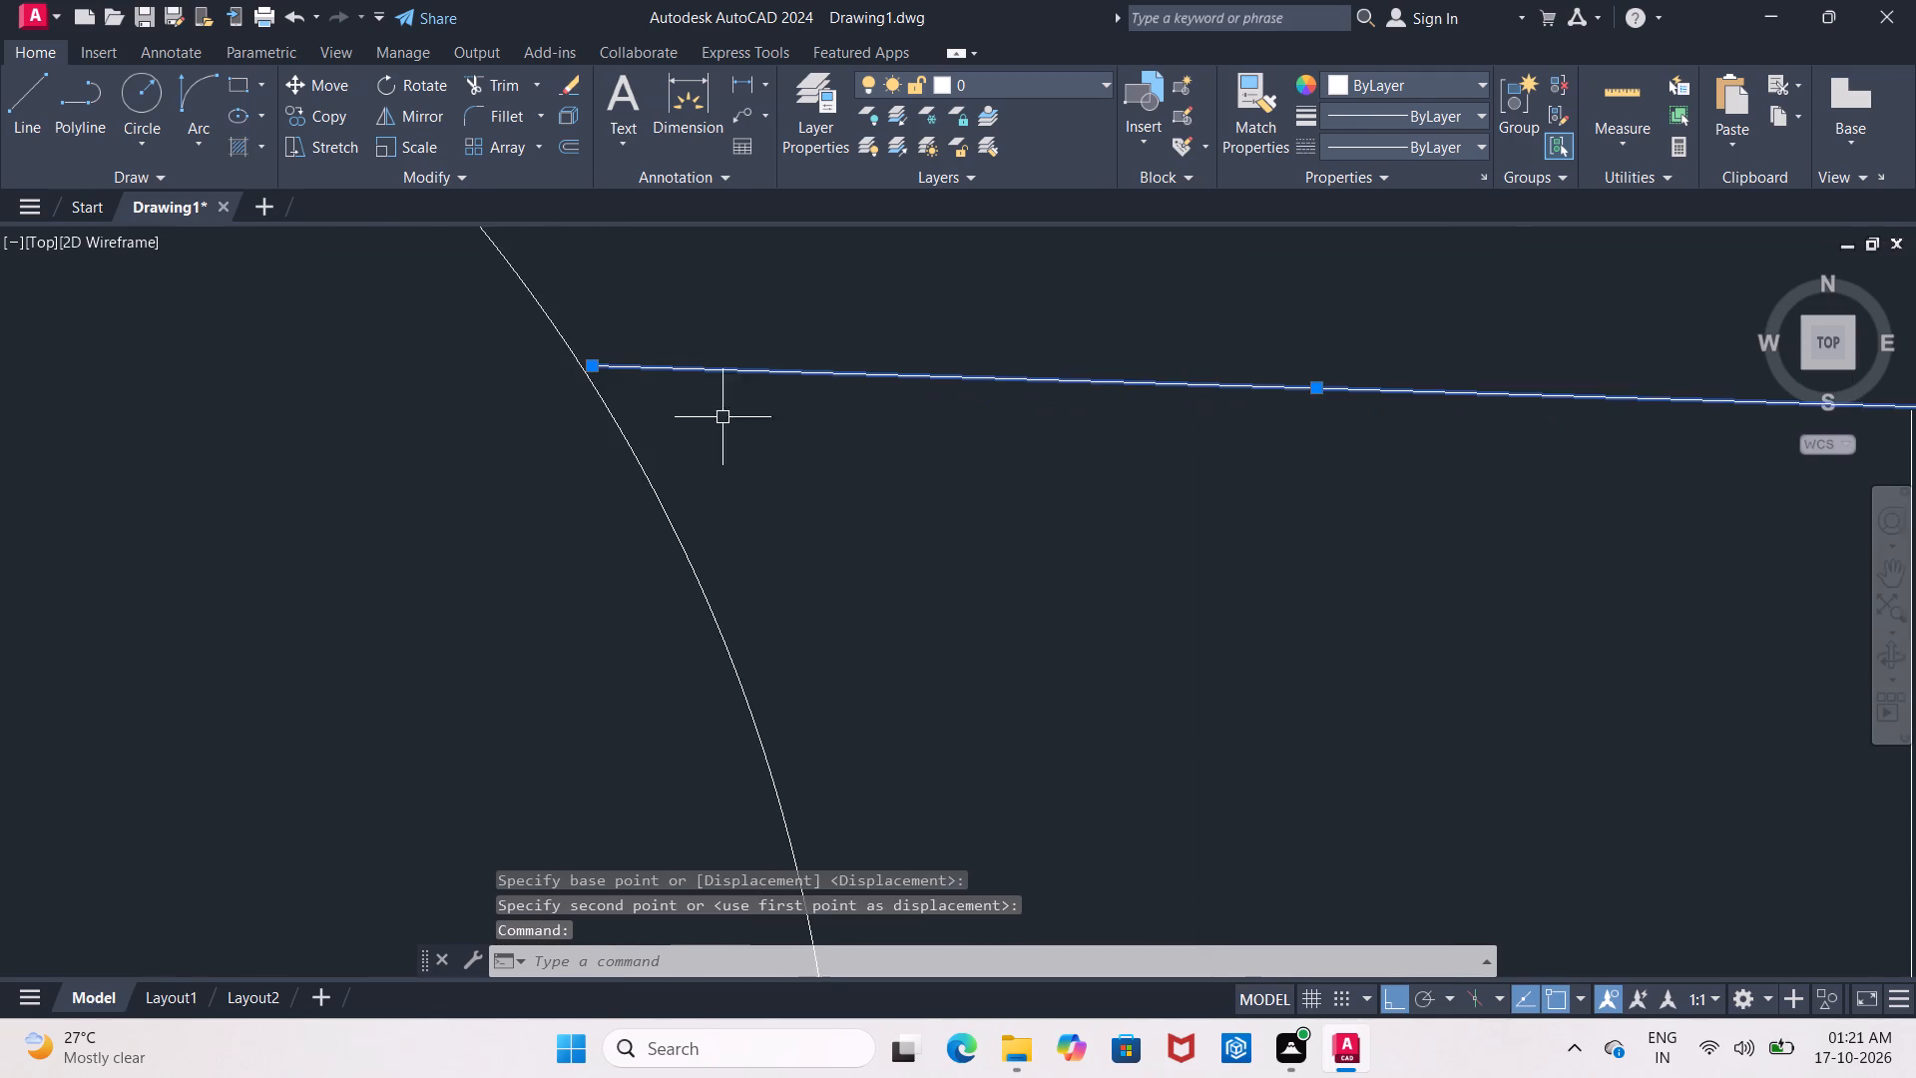
scroll(690, 387, "up", 1)
left_click(536, 358)
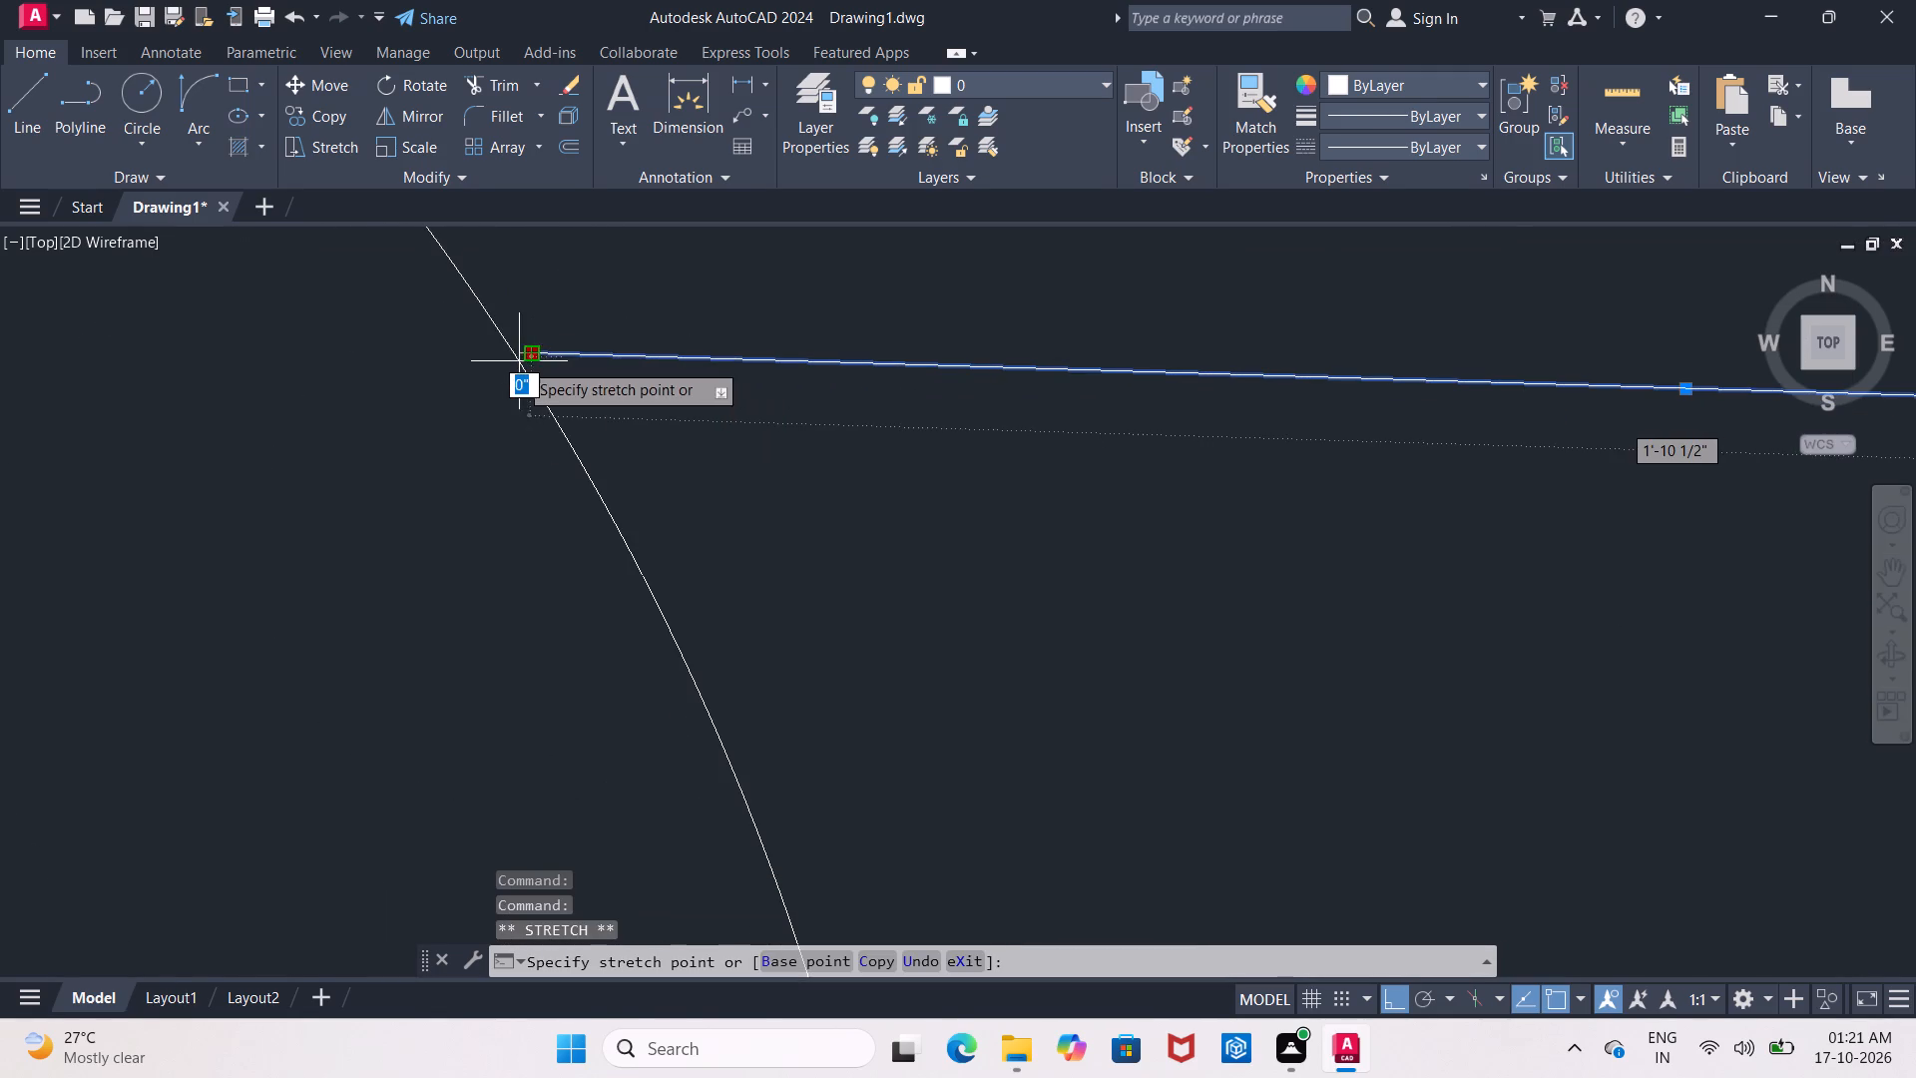
left_click(516, 361)
Trim the part of the right chair's lower side line that extends inside the round table.
scroll(555, 471, "down", 2)
middle_click_drag(555, 472, 504, 206)
scroll(583, 369, "down", 2)
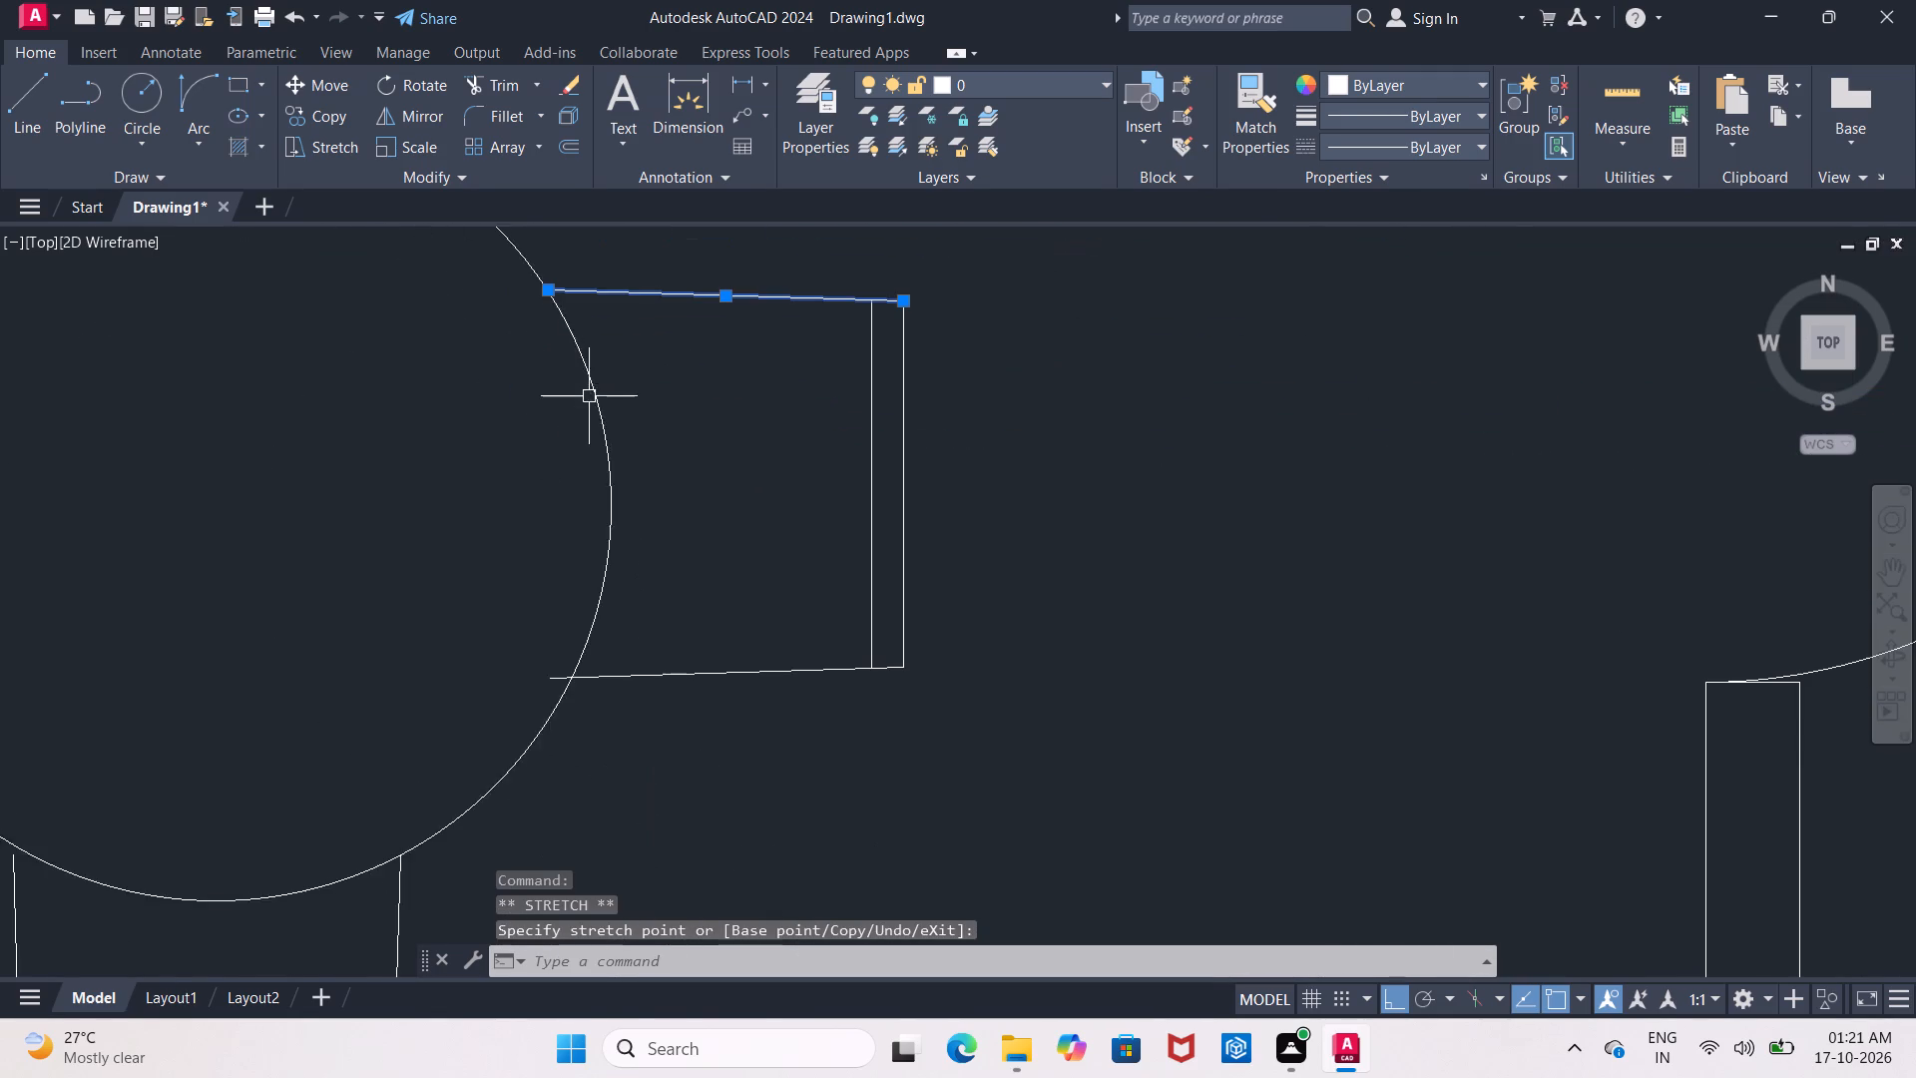
middle_click_drag(588, 586, 554, 527)
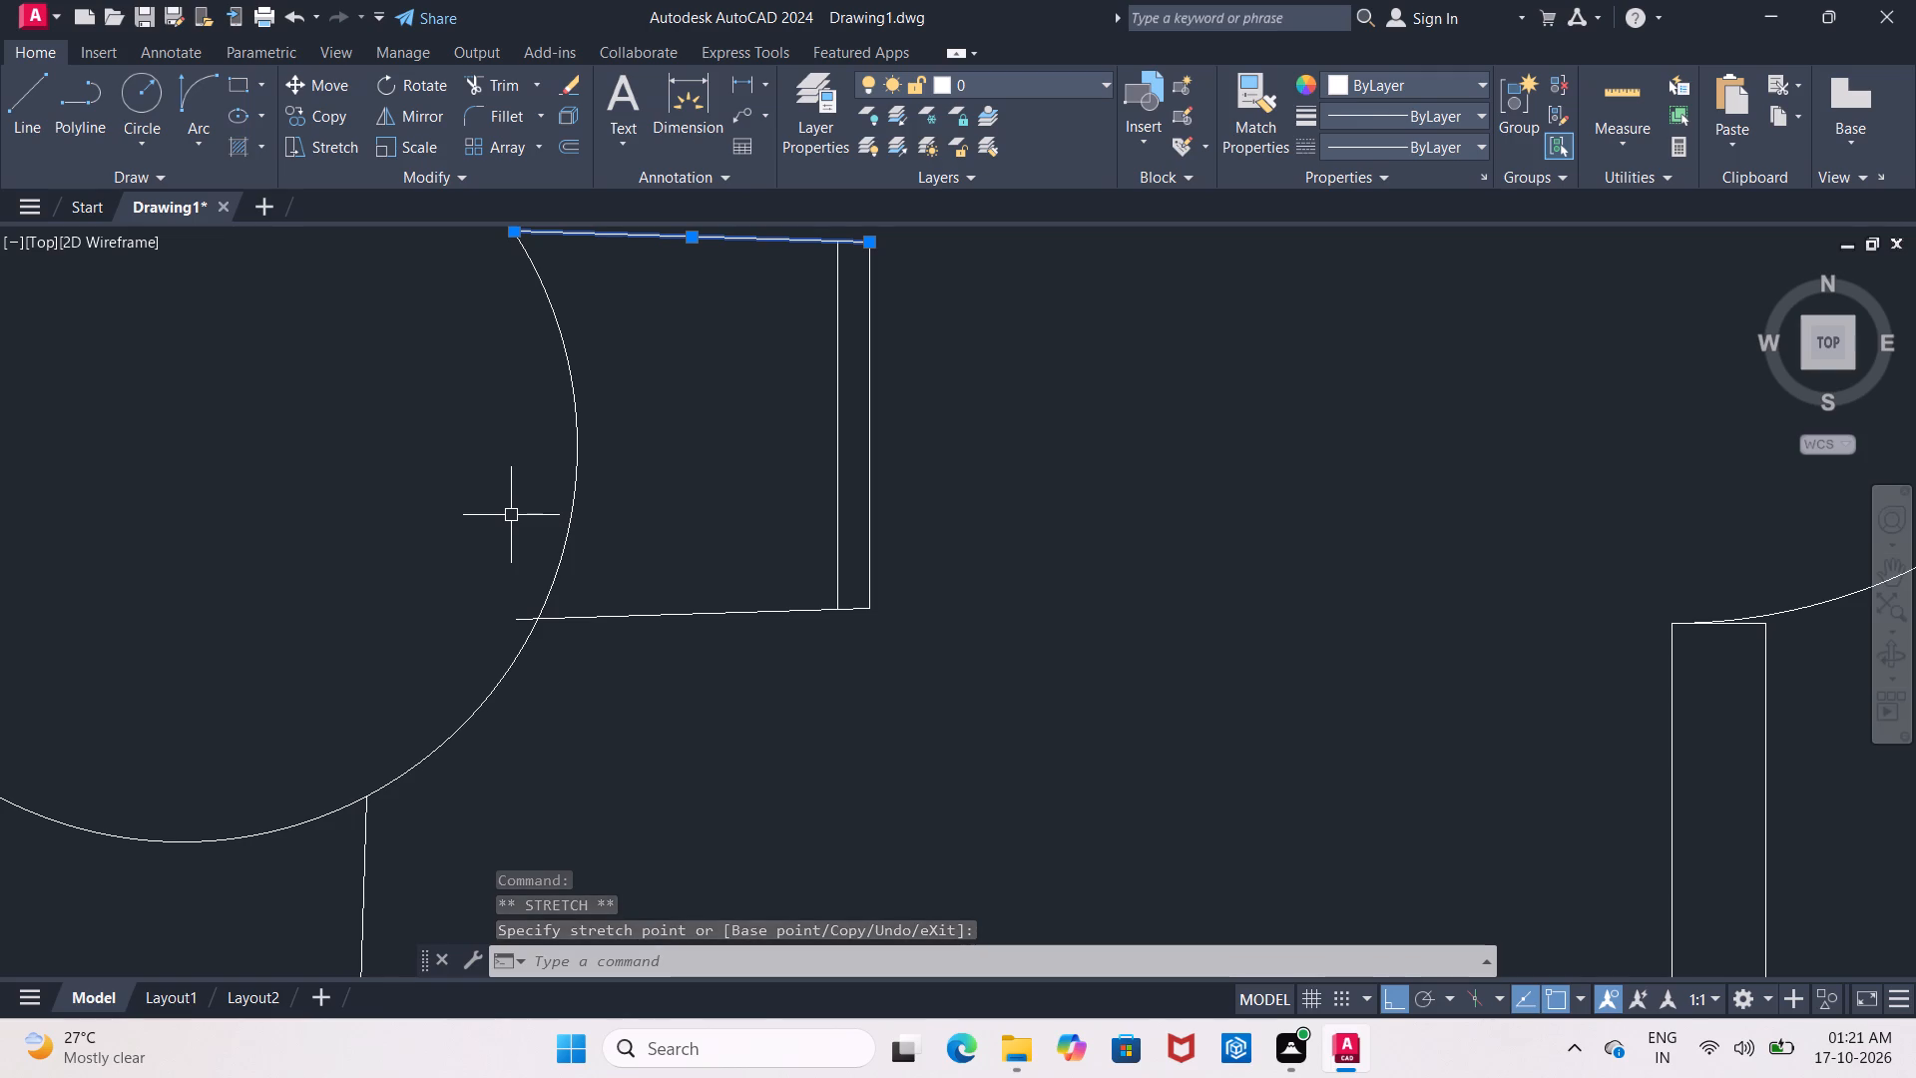
key("Escape")
type("tr")
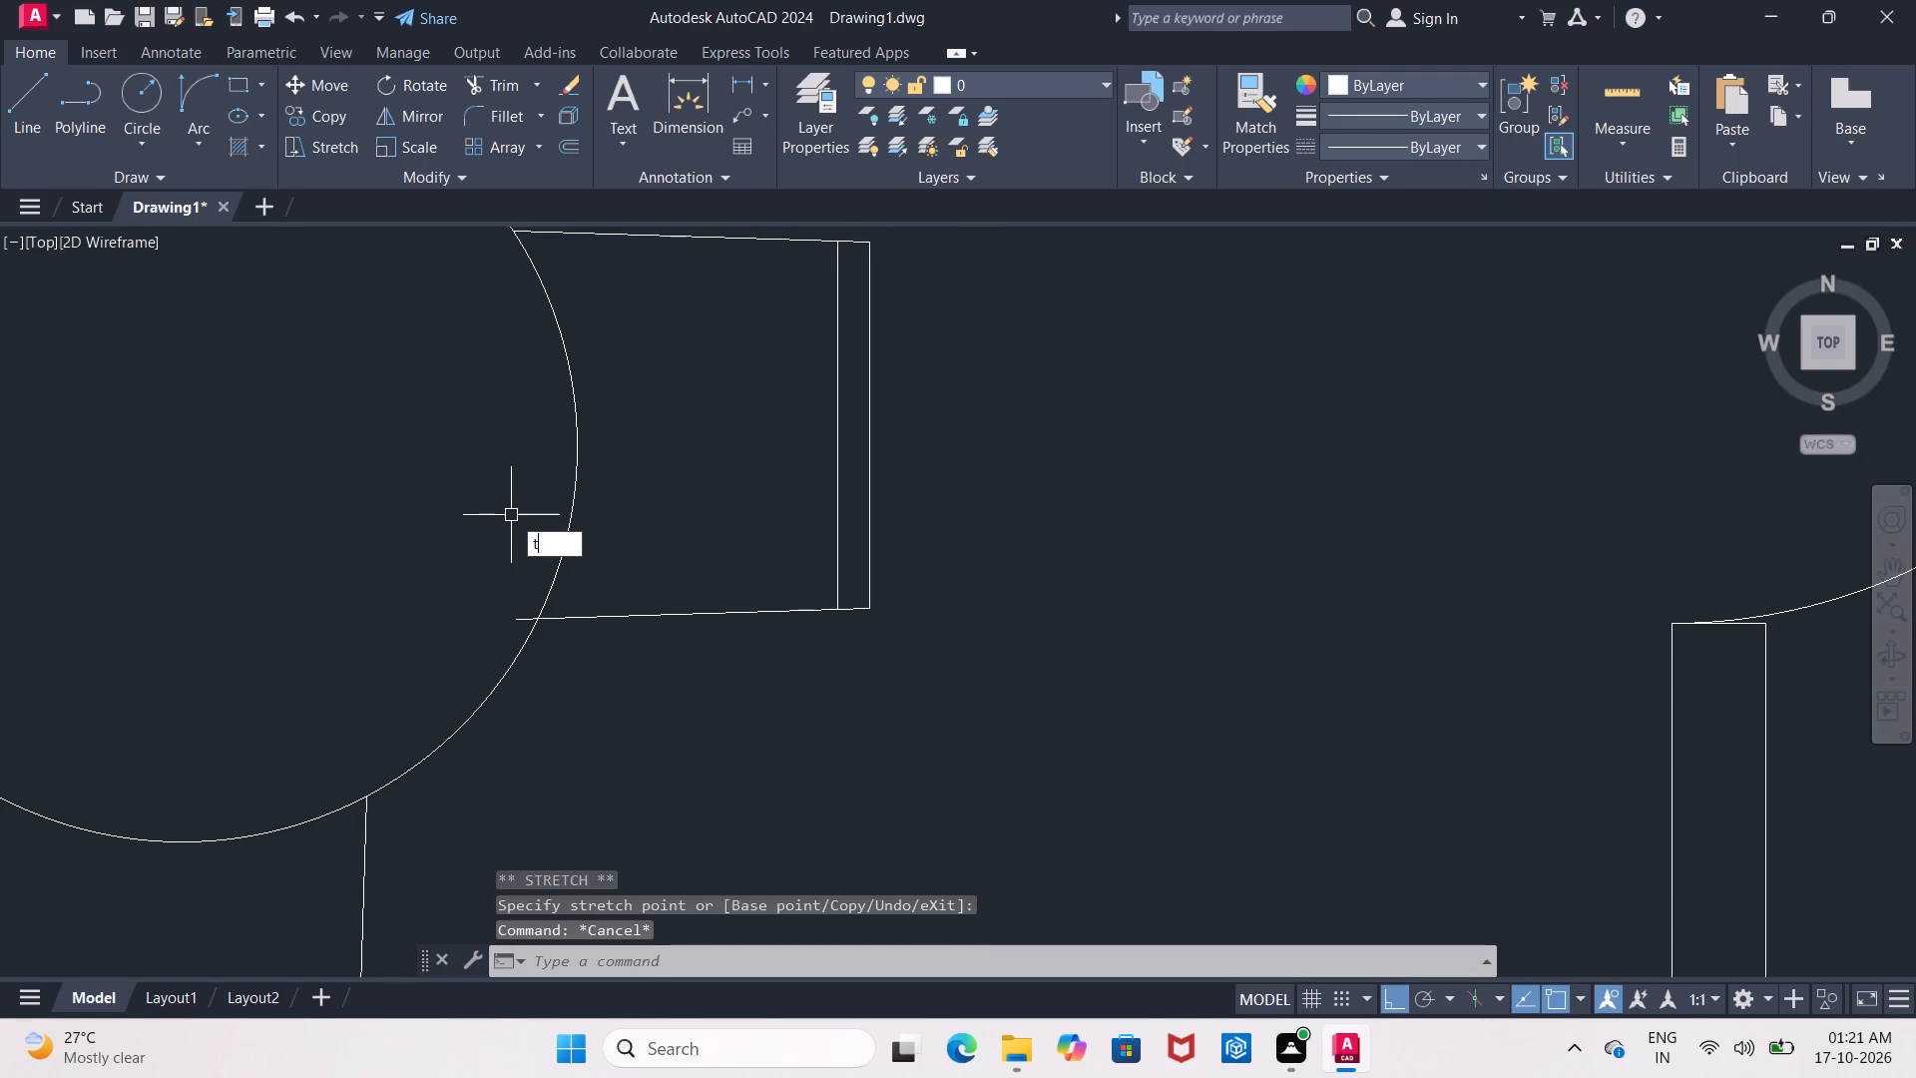
key("Return")
key("Return")
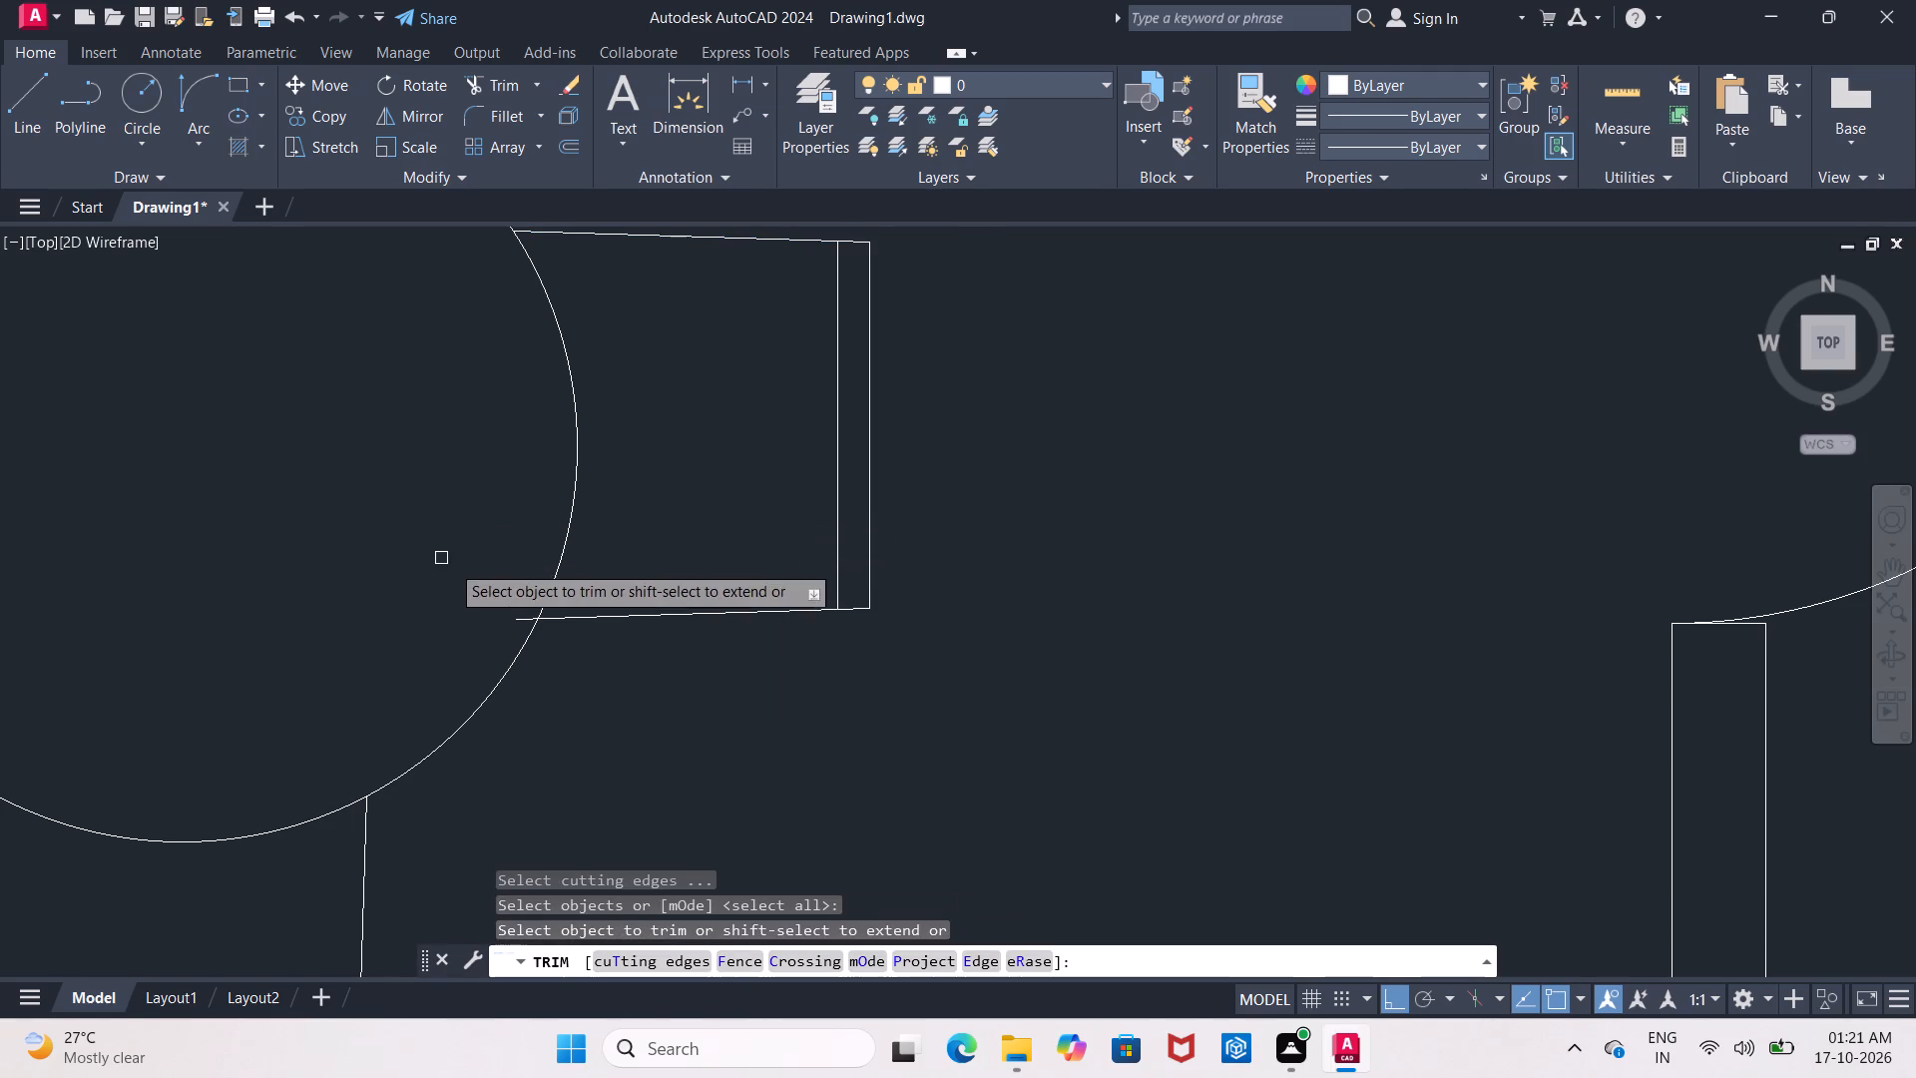
left_click(521, 615)
scroll(505, 603, "down", 3)
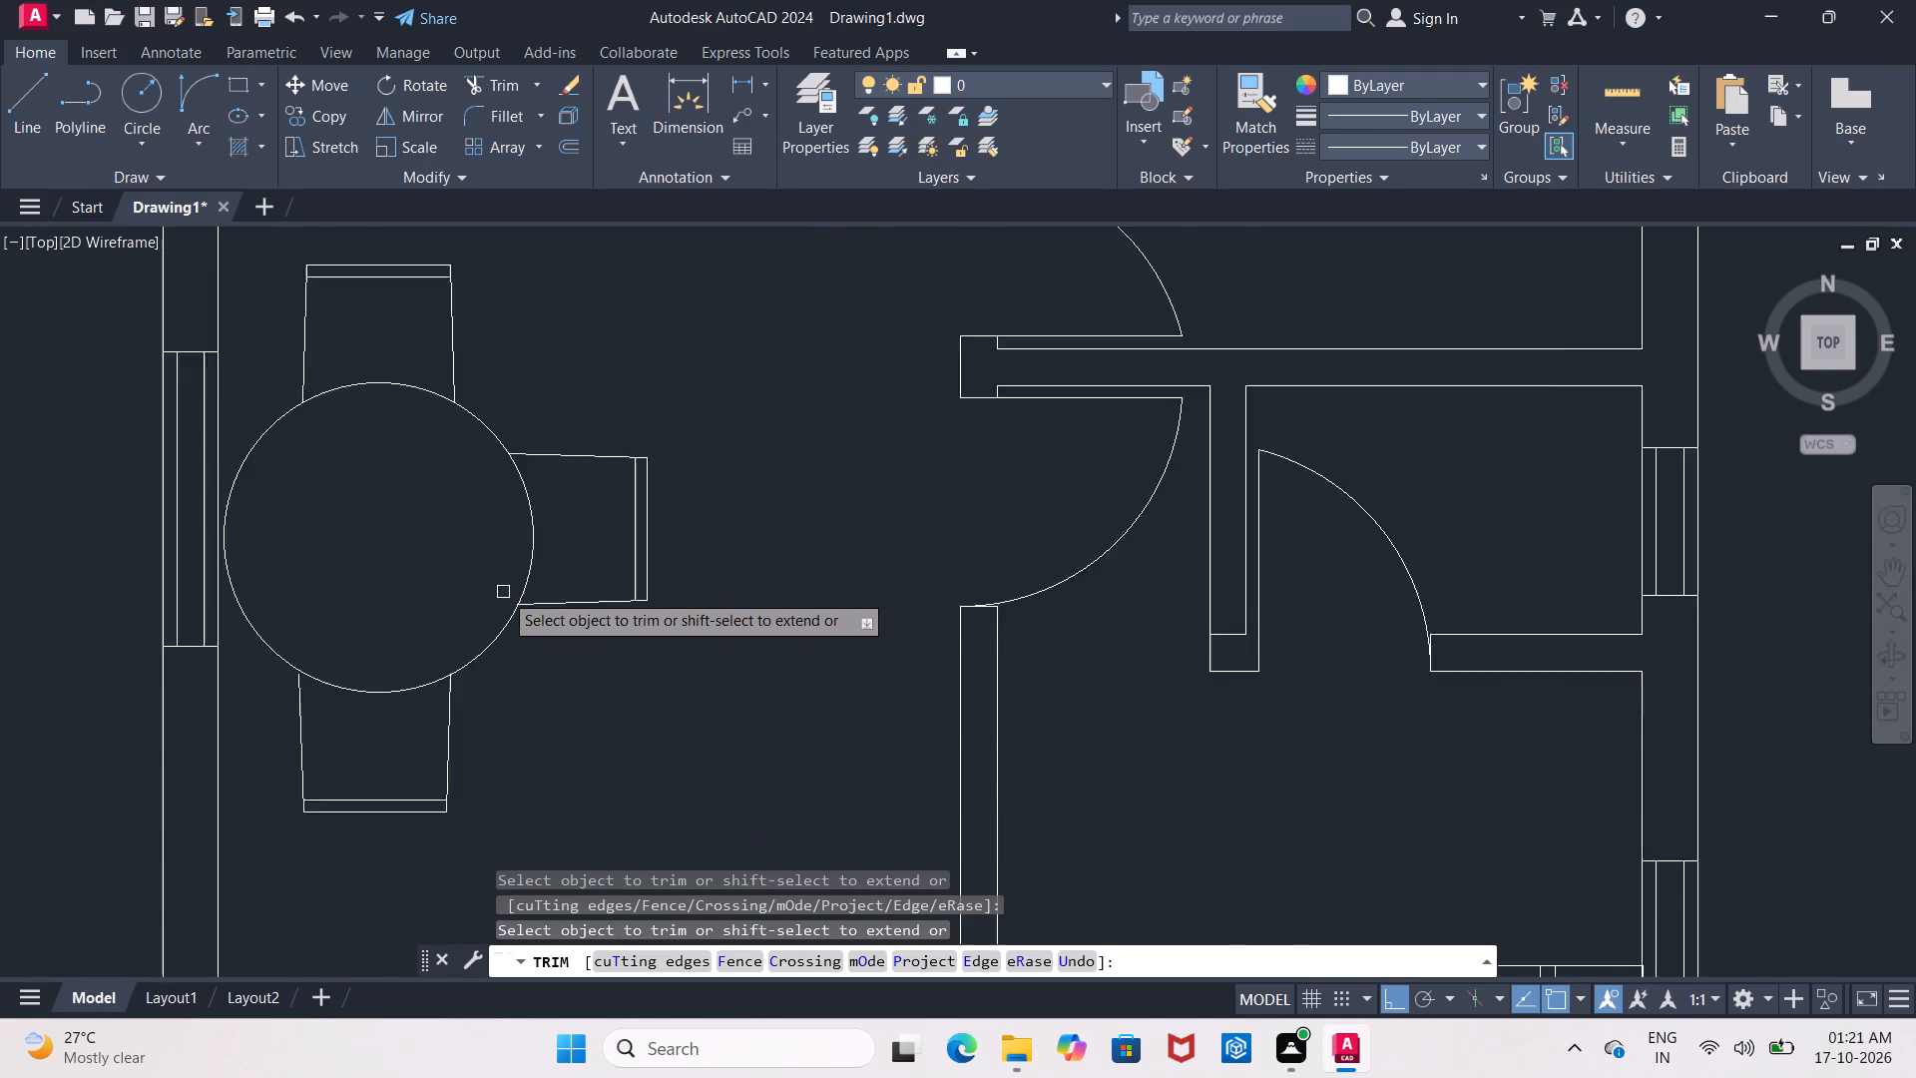
middle_click_drag(426, 585, 363, 488)
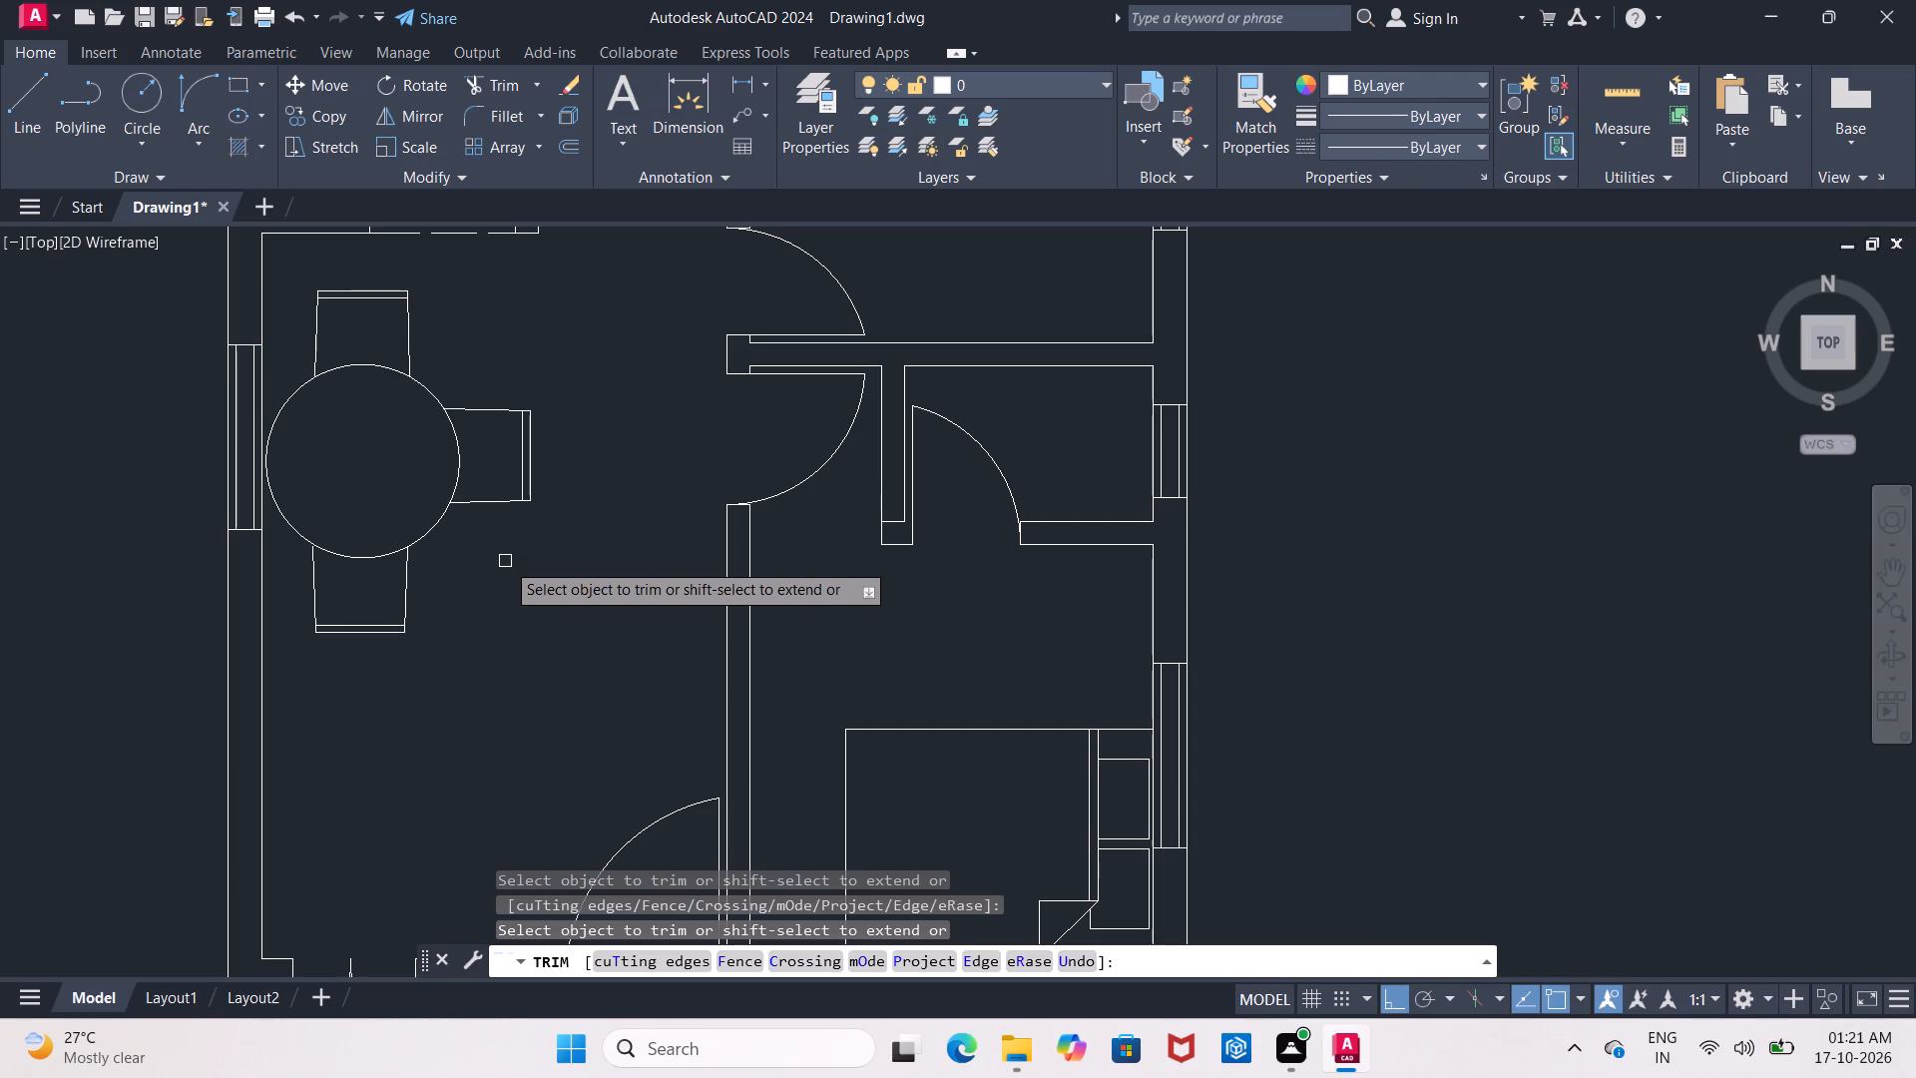
scroll(569, 584, "down", 1)
middle_click_drag(557, 581, 508, 510)
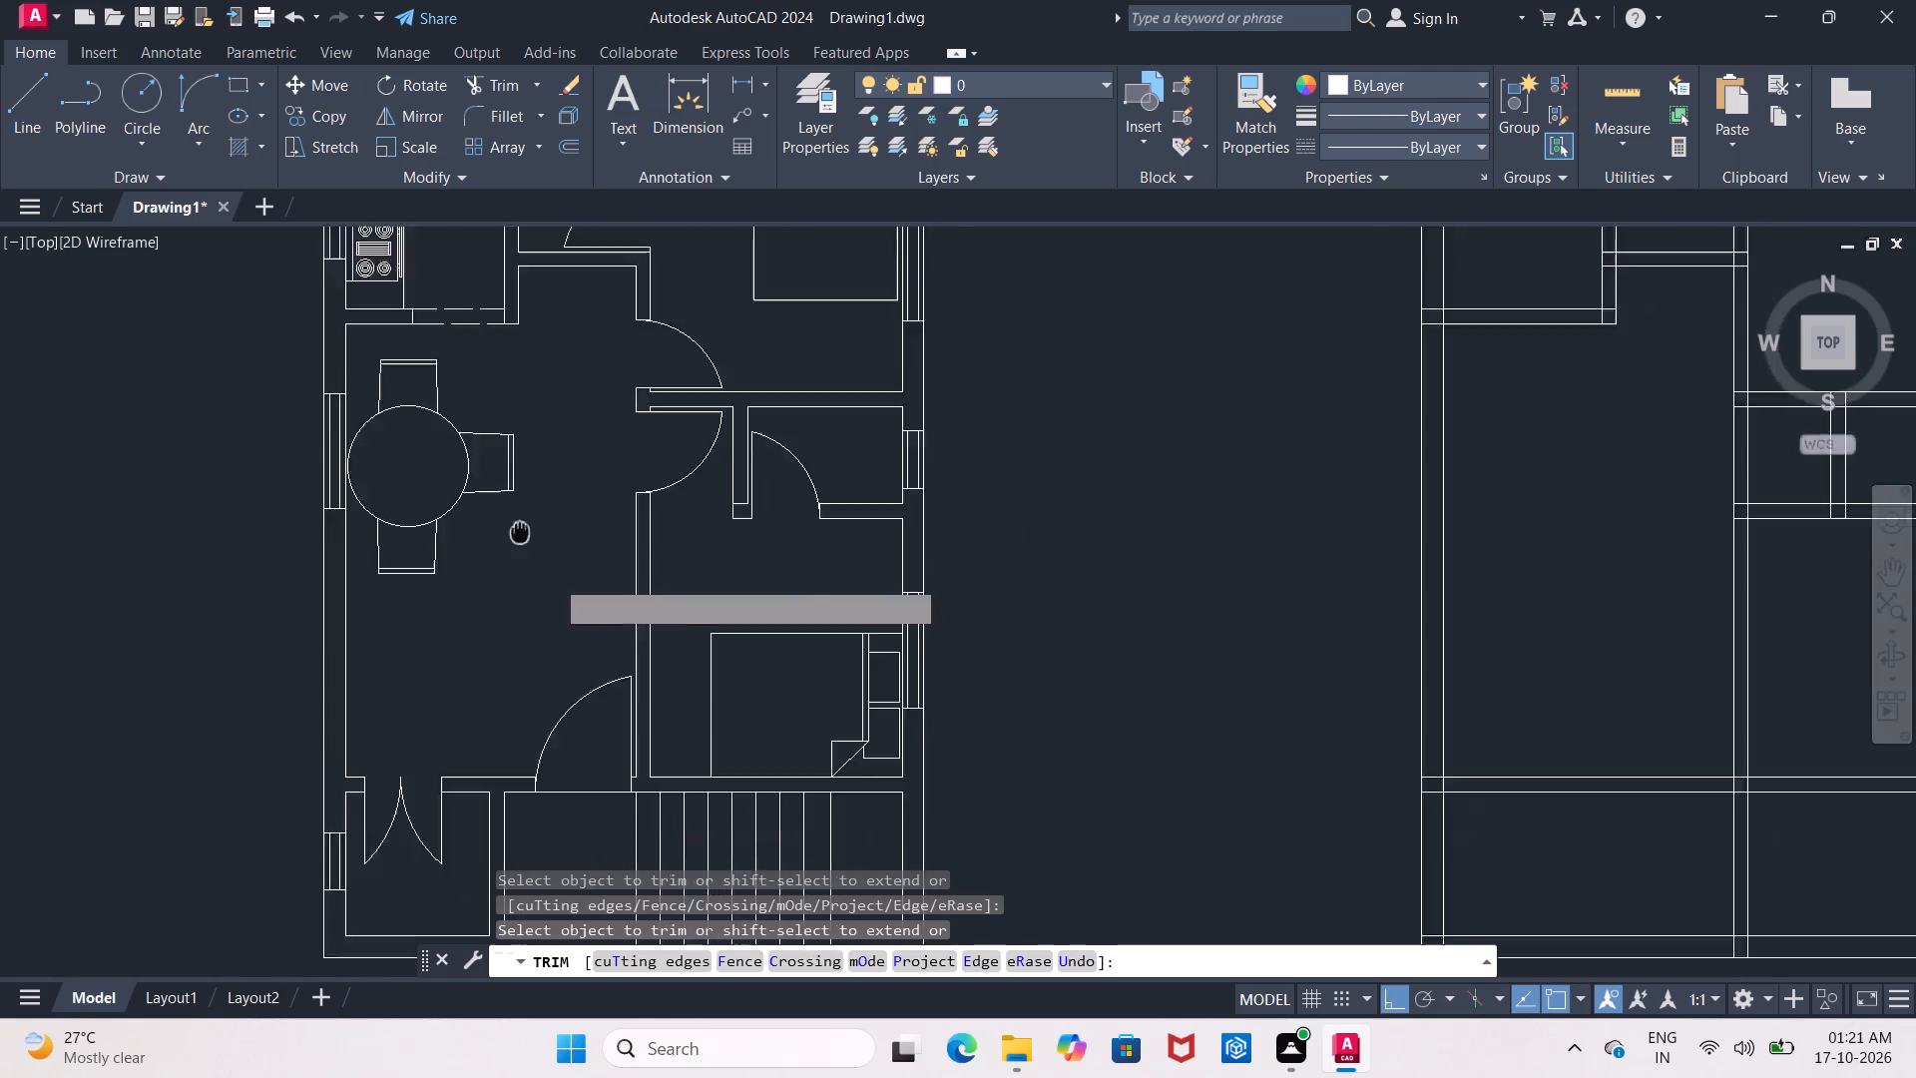
middle_click_drag(508, 510, 487, 458)
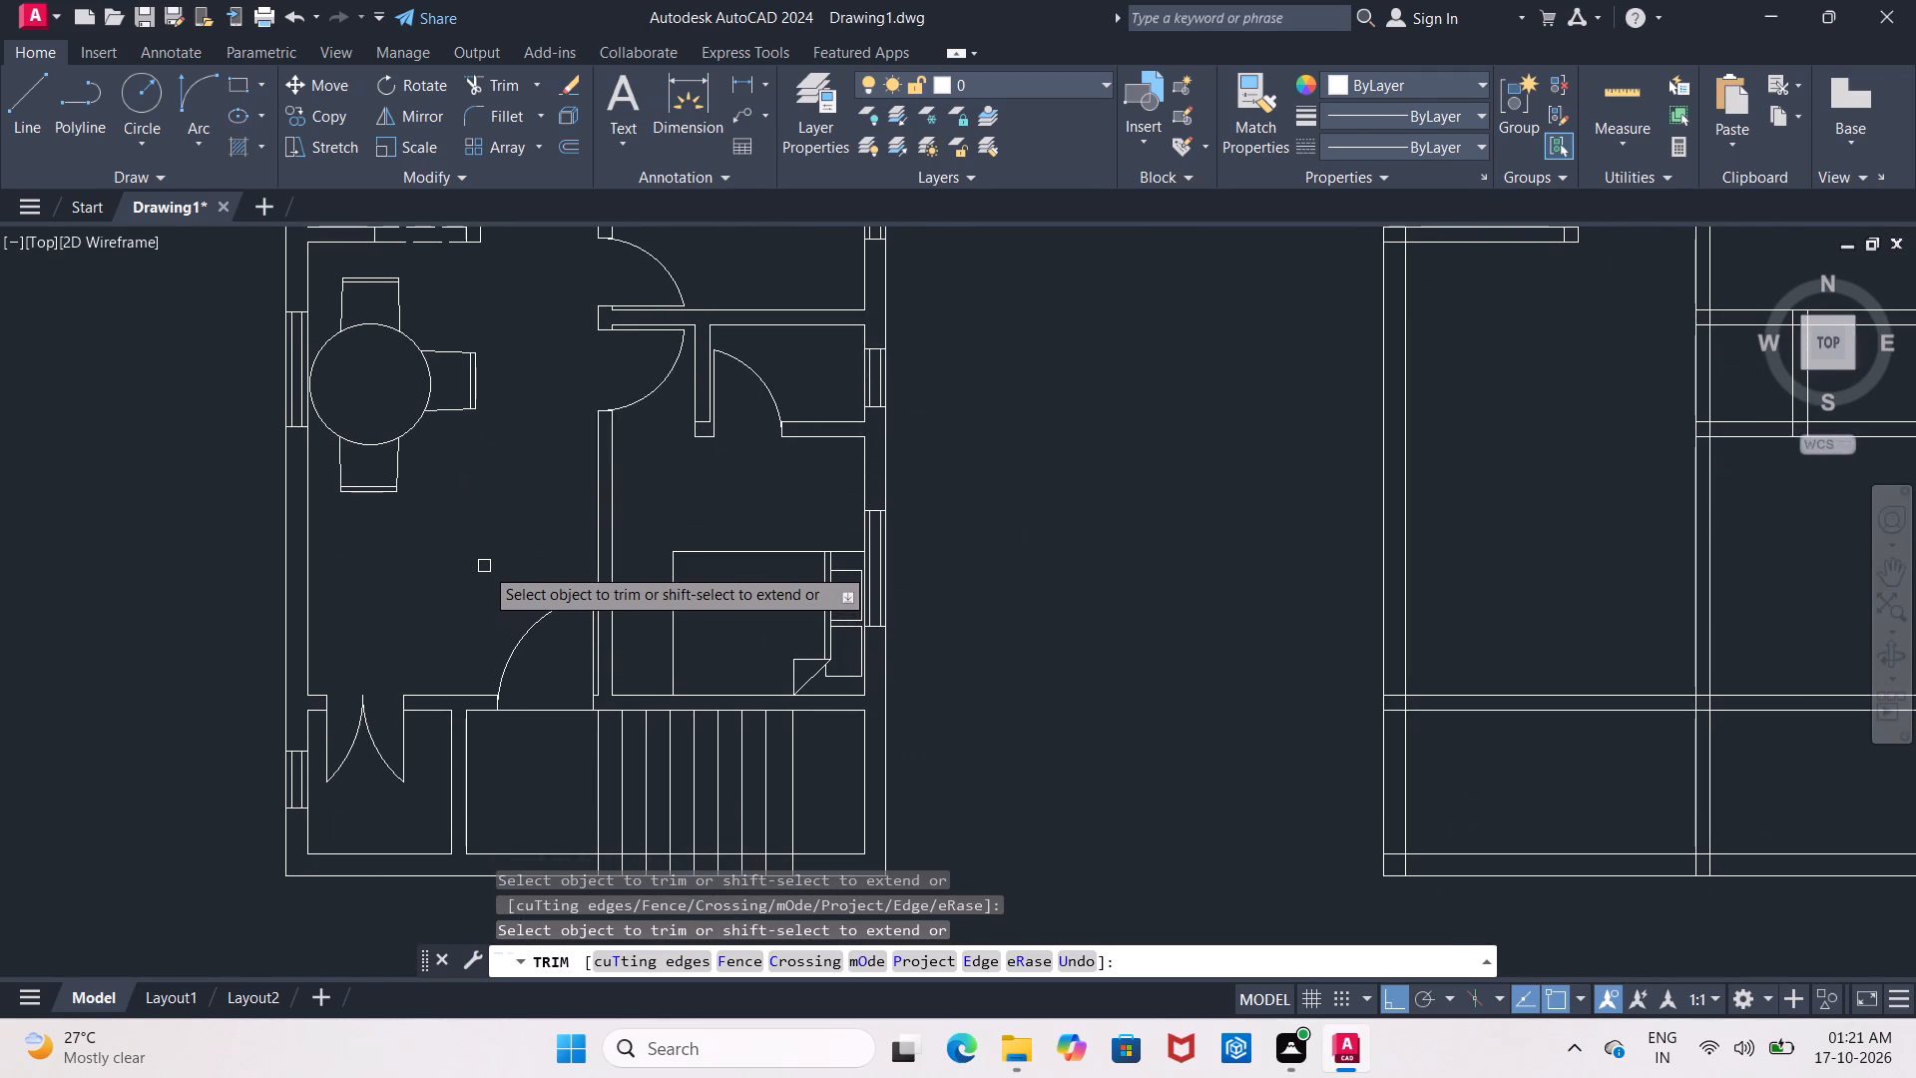
scroll(484, 566, "up", 3)
scroll(484, 561, "down", 2)
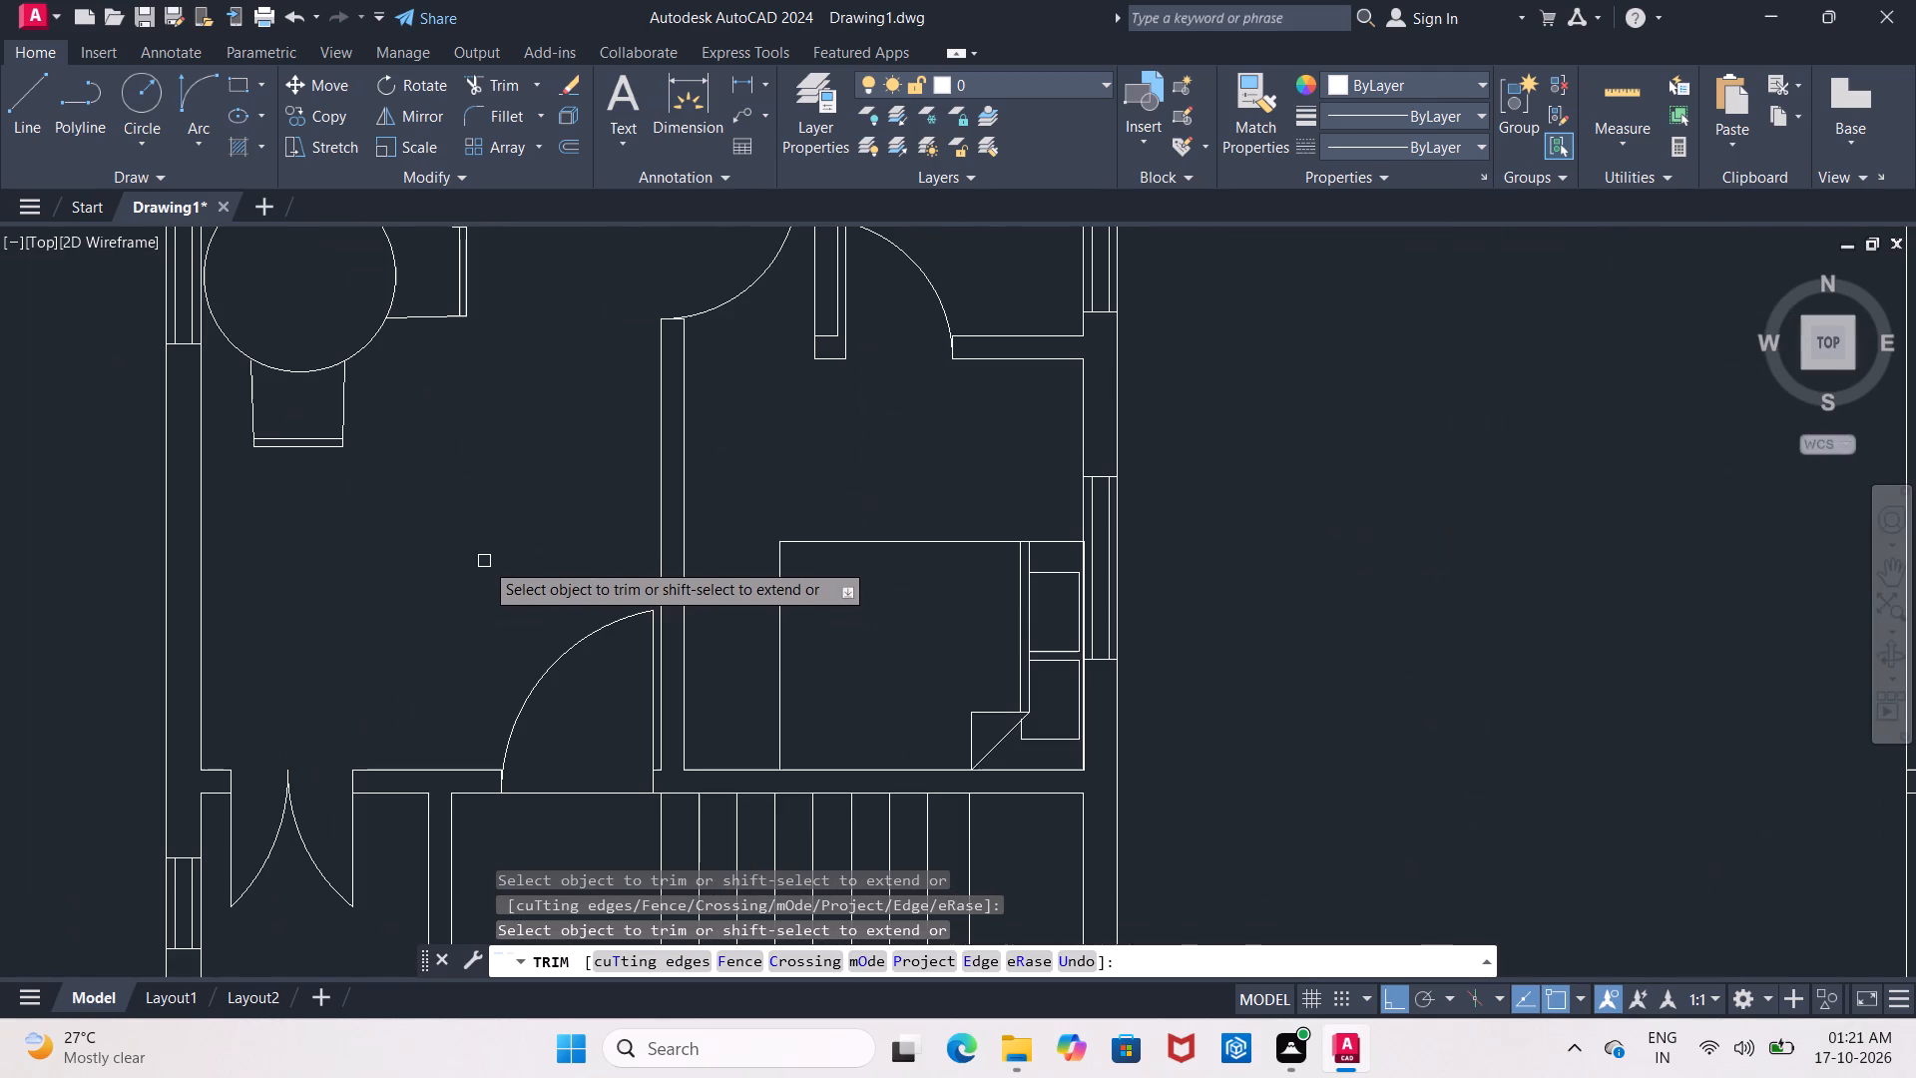
middle_click_drag(451, 503, 433, 514)
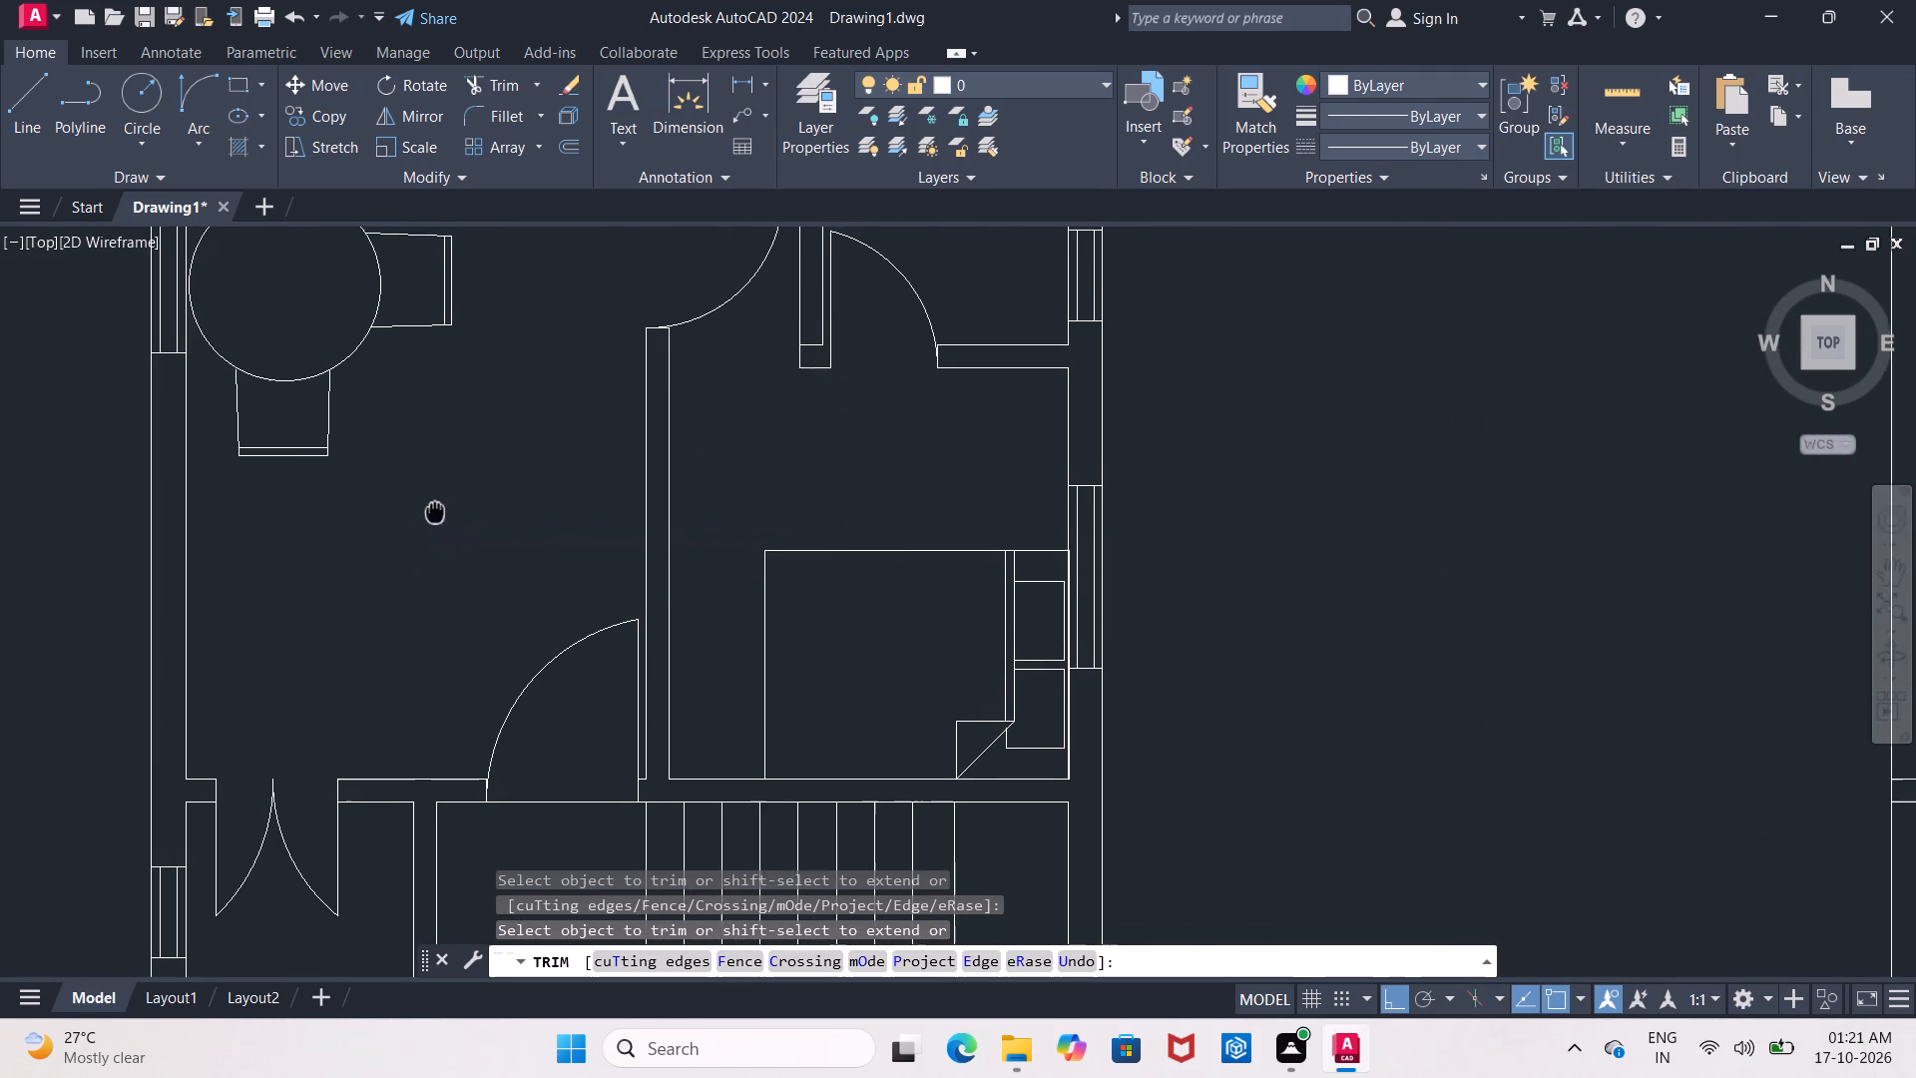
middle_click_drag(433, 514, 422, 523)
key("Escape")
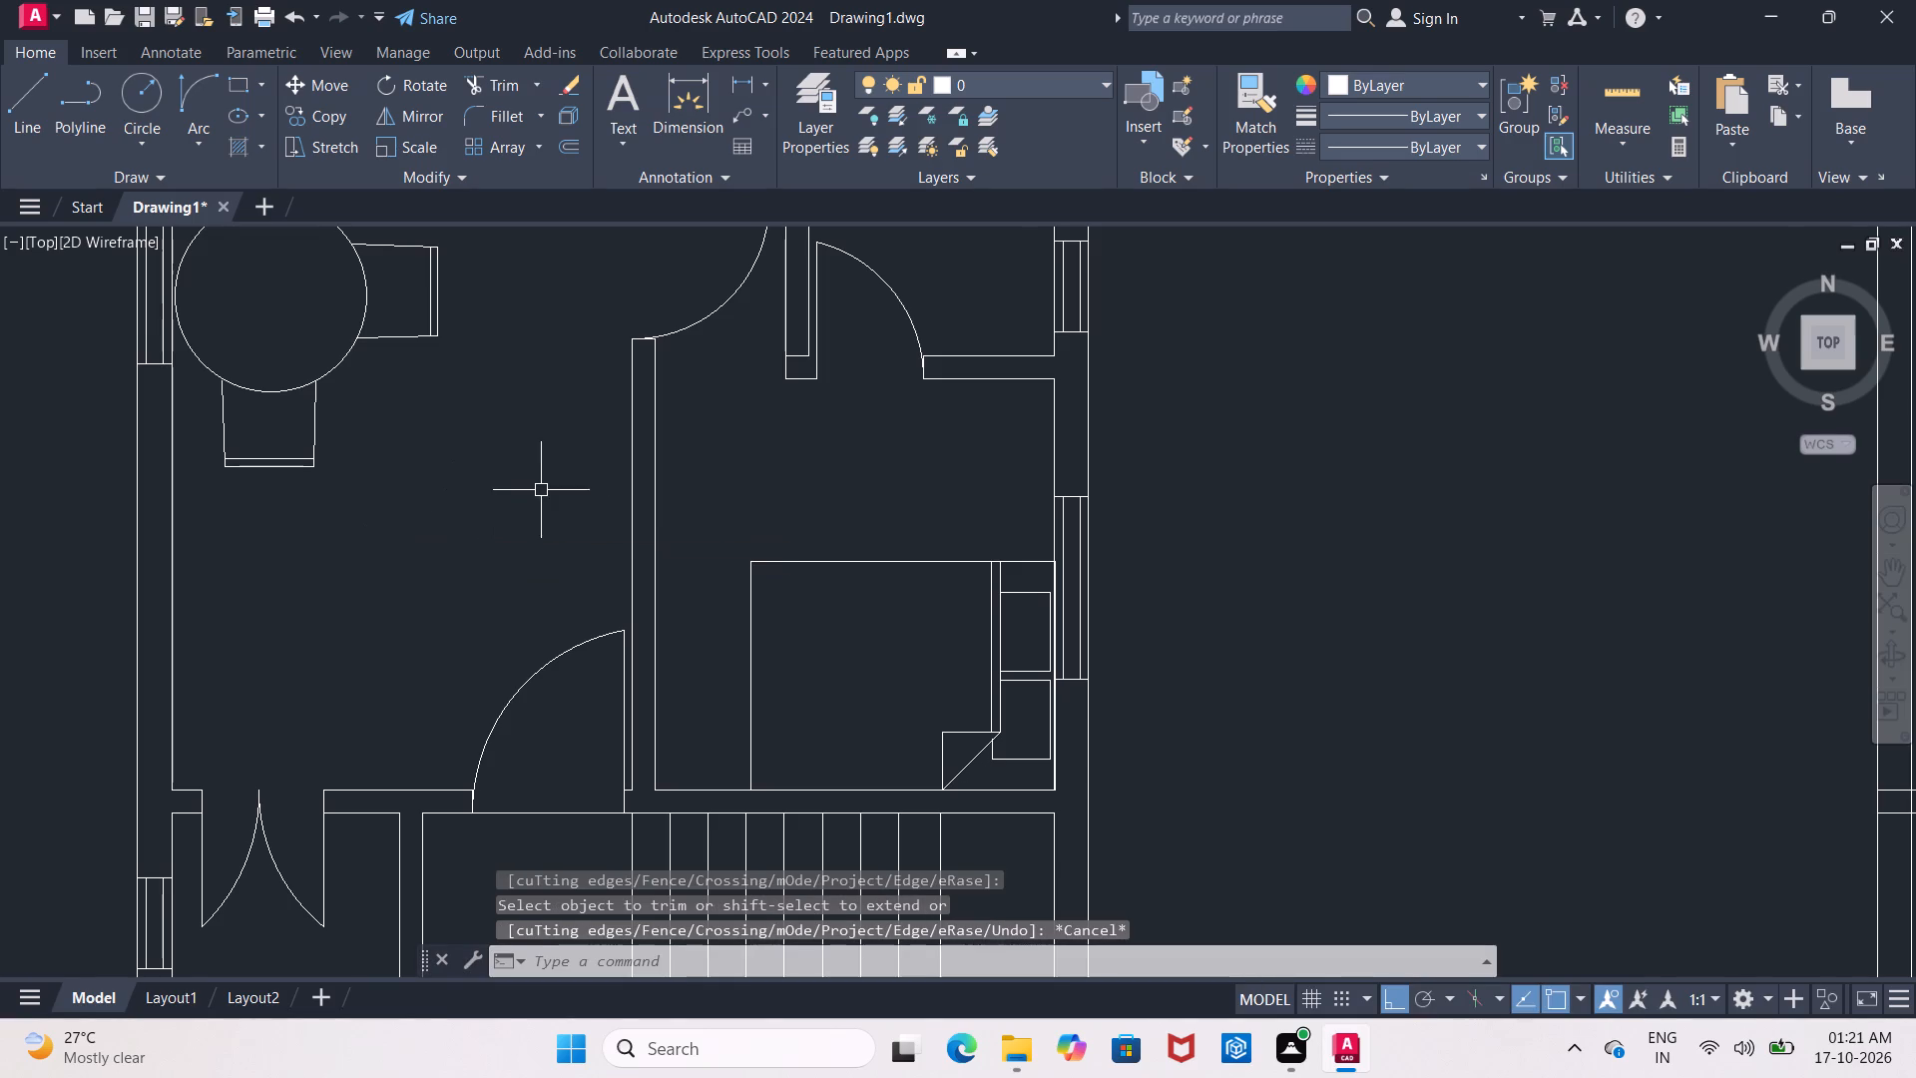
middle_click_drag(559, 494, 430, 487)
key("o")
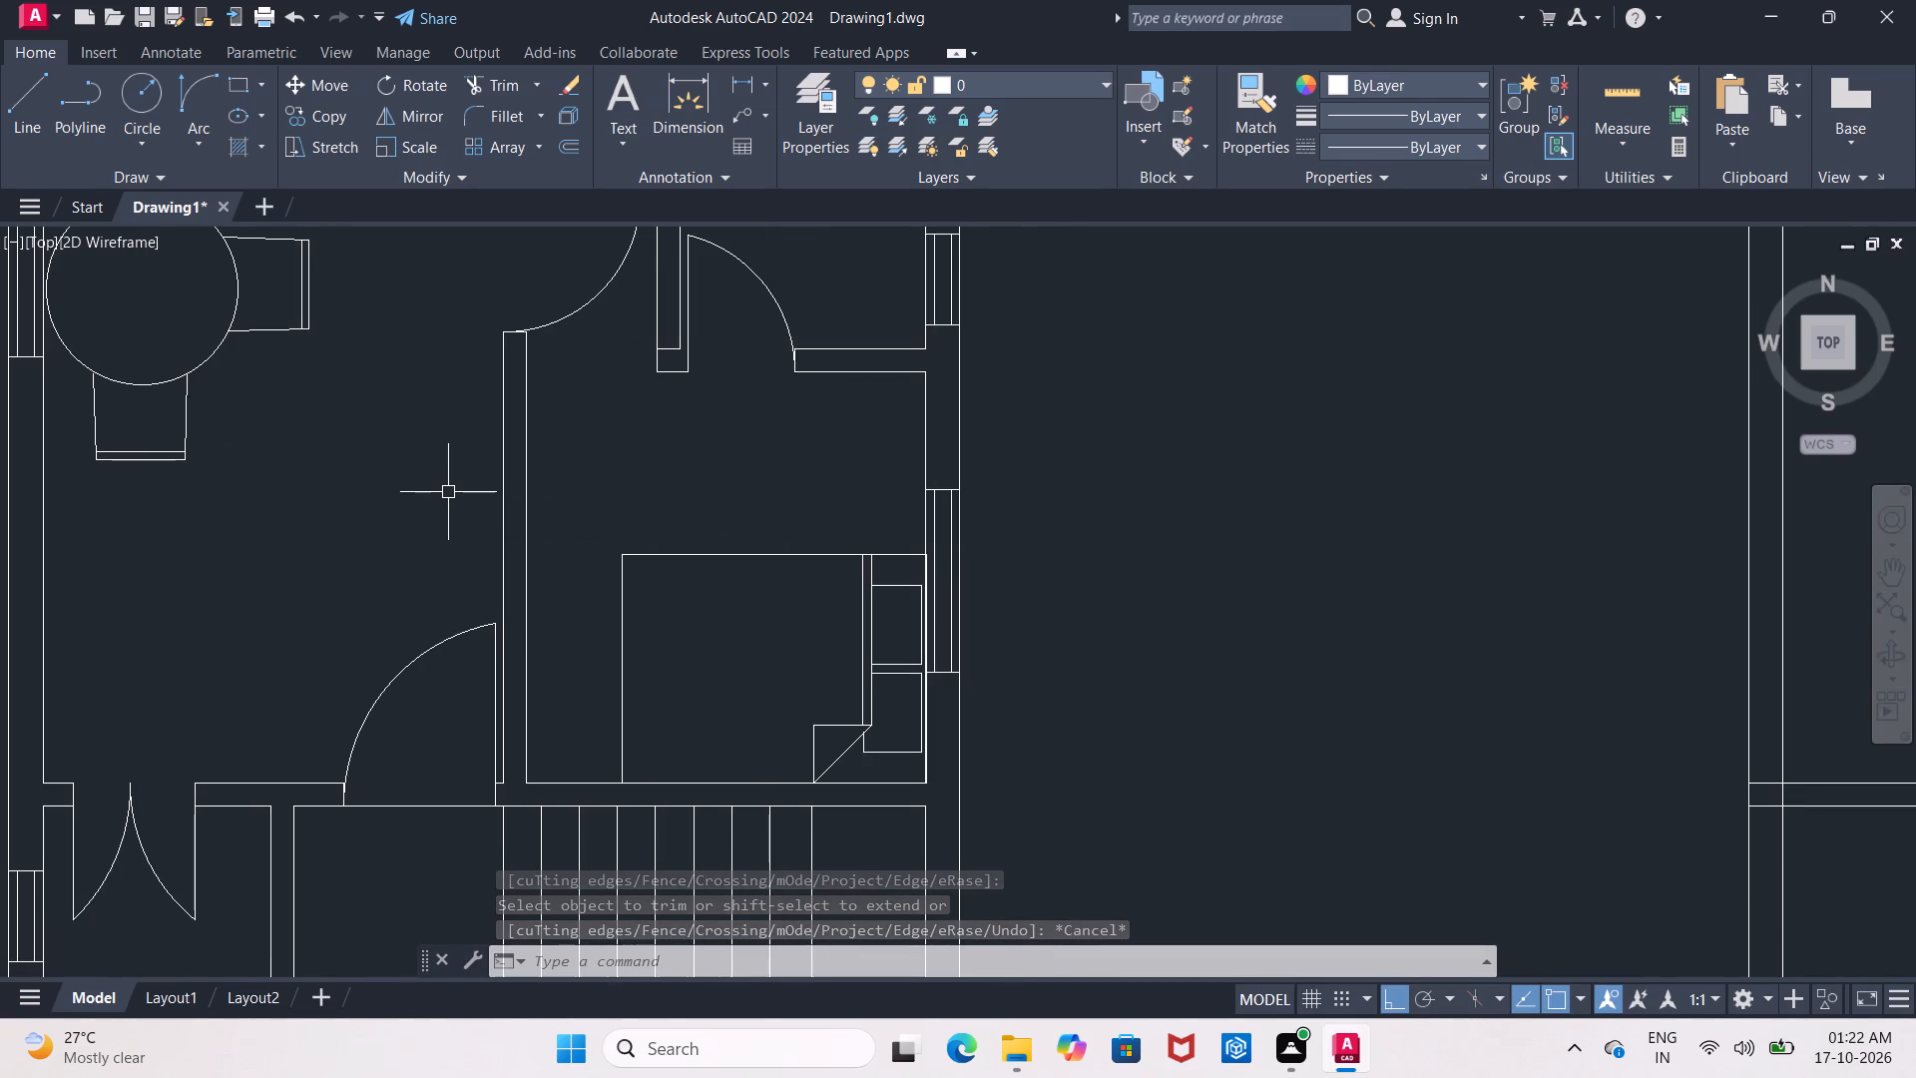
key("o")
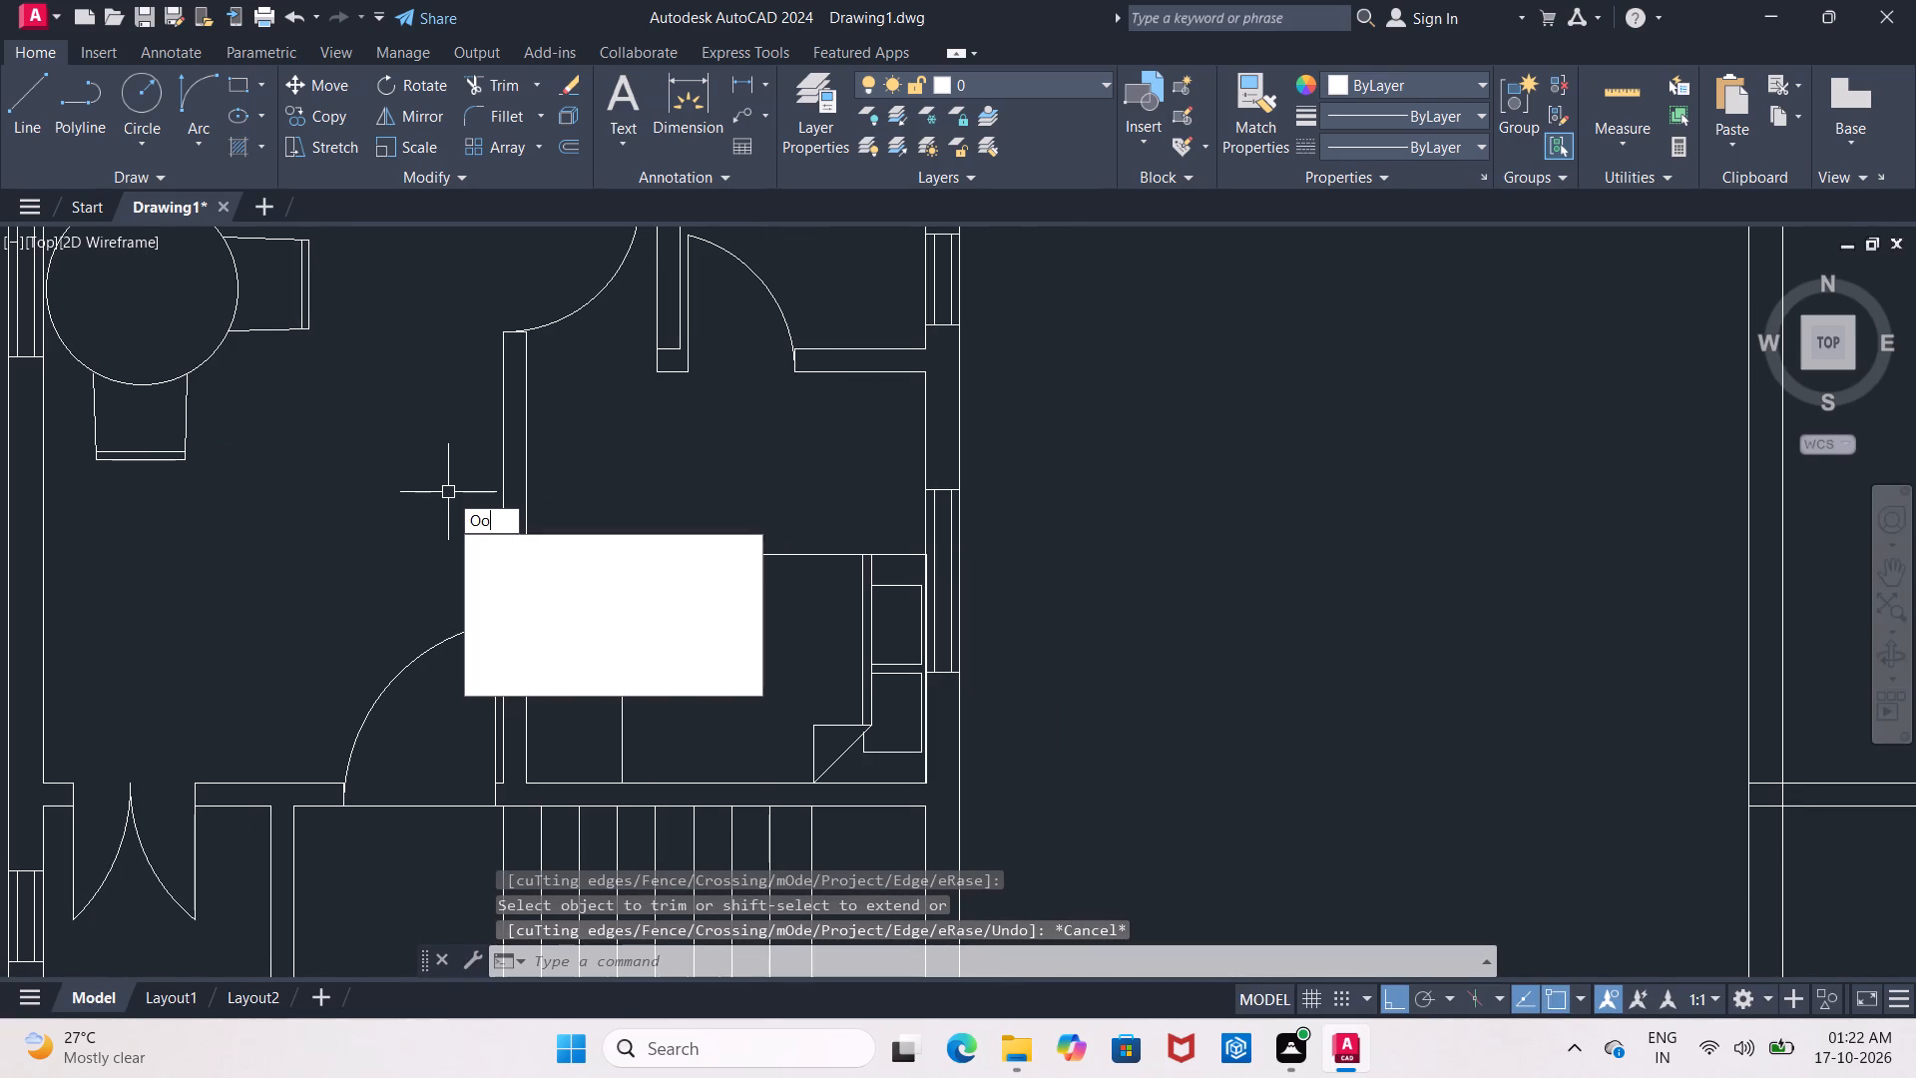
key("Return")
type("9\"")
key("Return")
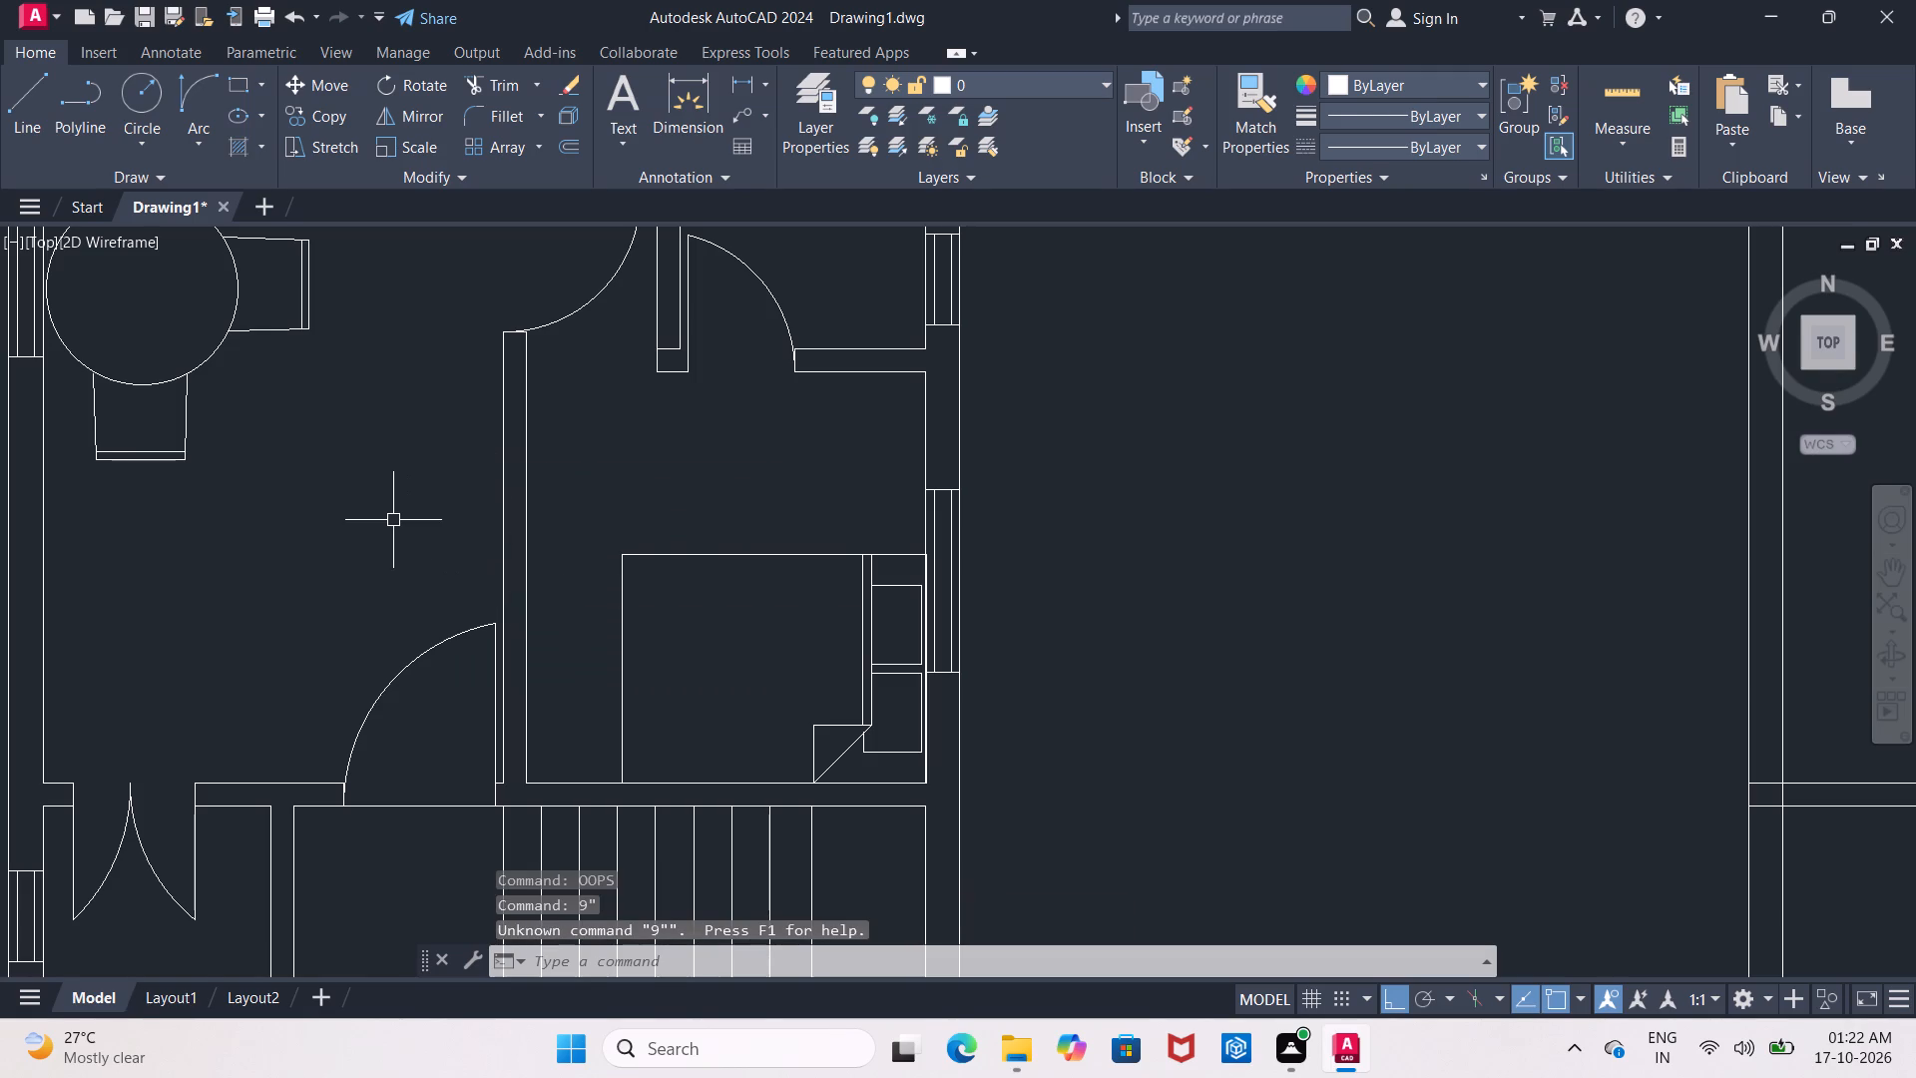
Offset the left face of the wall between the large room and the lower bedroom 9" into the large room.
key("o")
key("Return")
type("9\"")
key("Return")
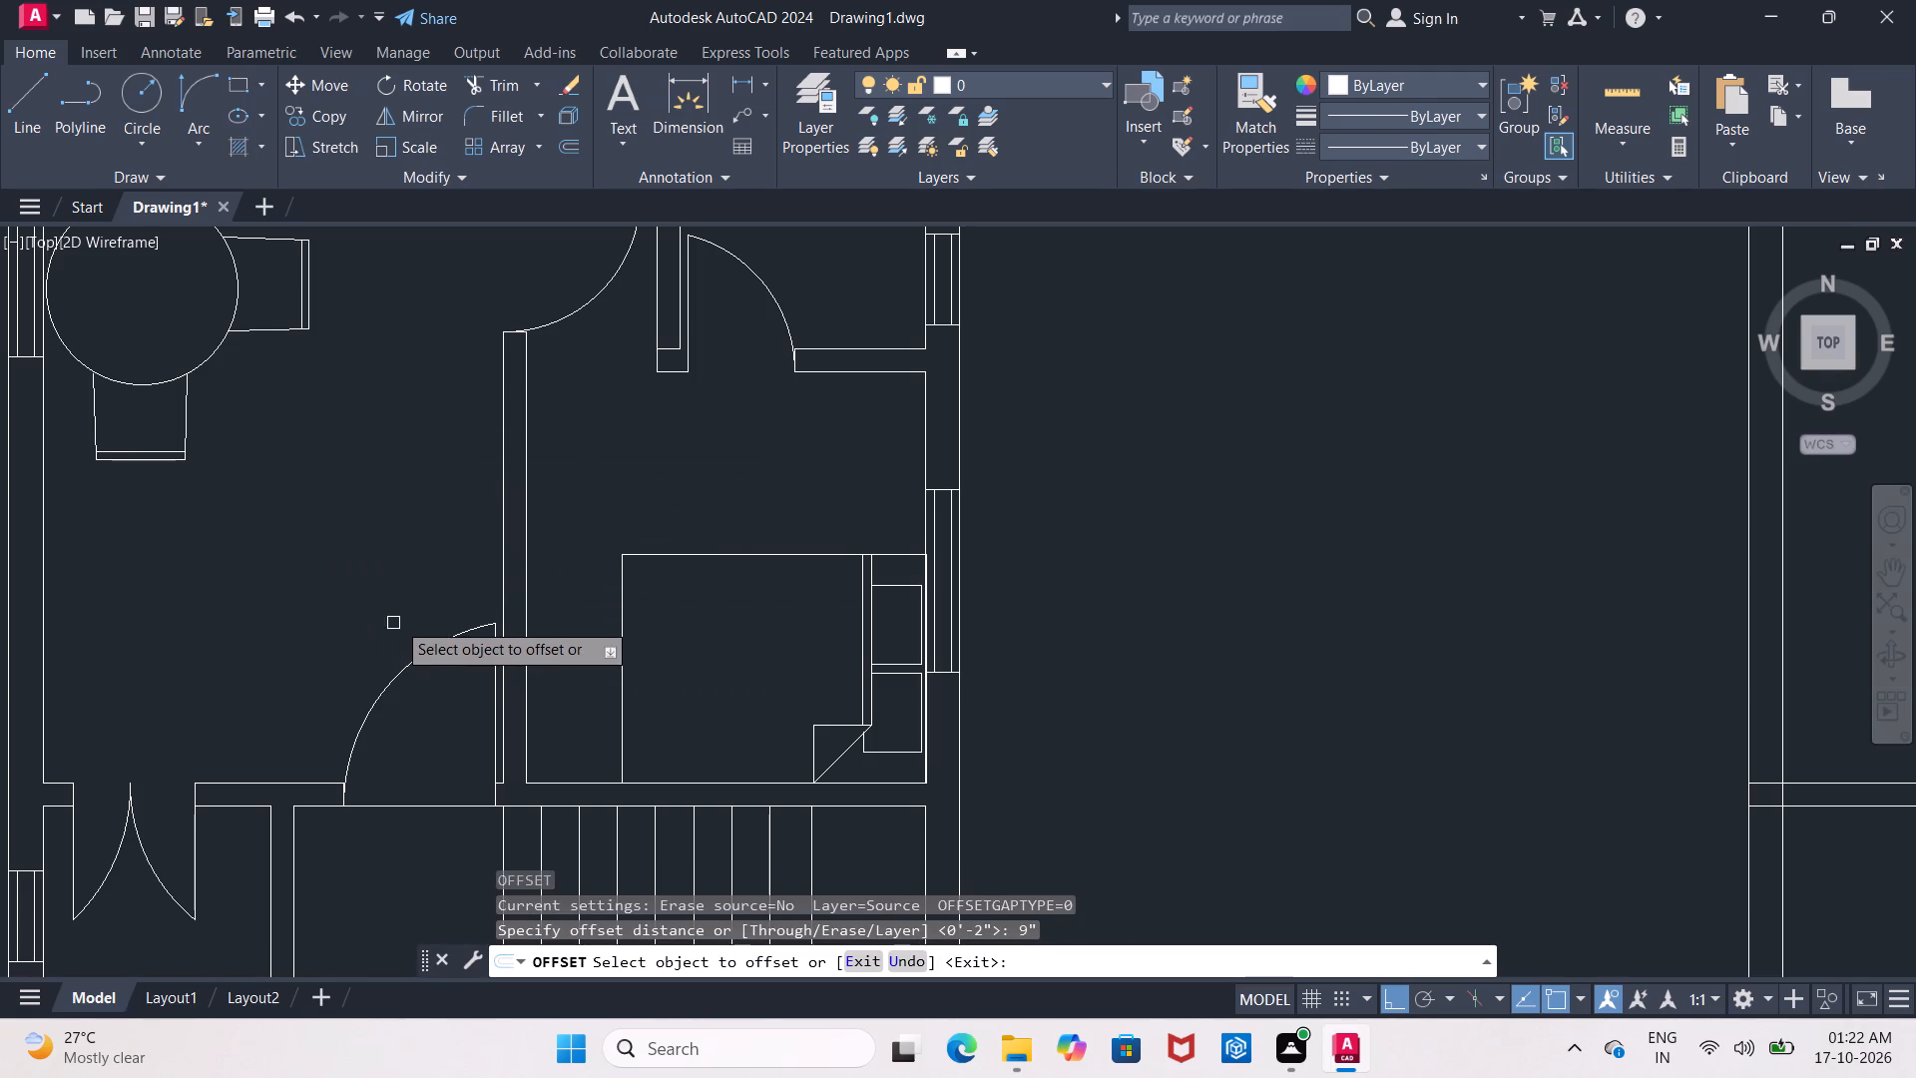
left_click(500, 557)
left_click(365, 572)
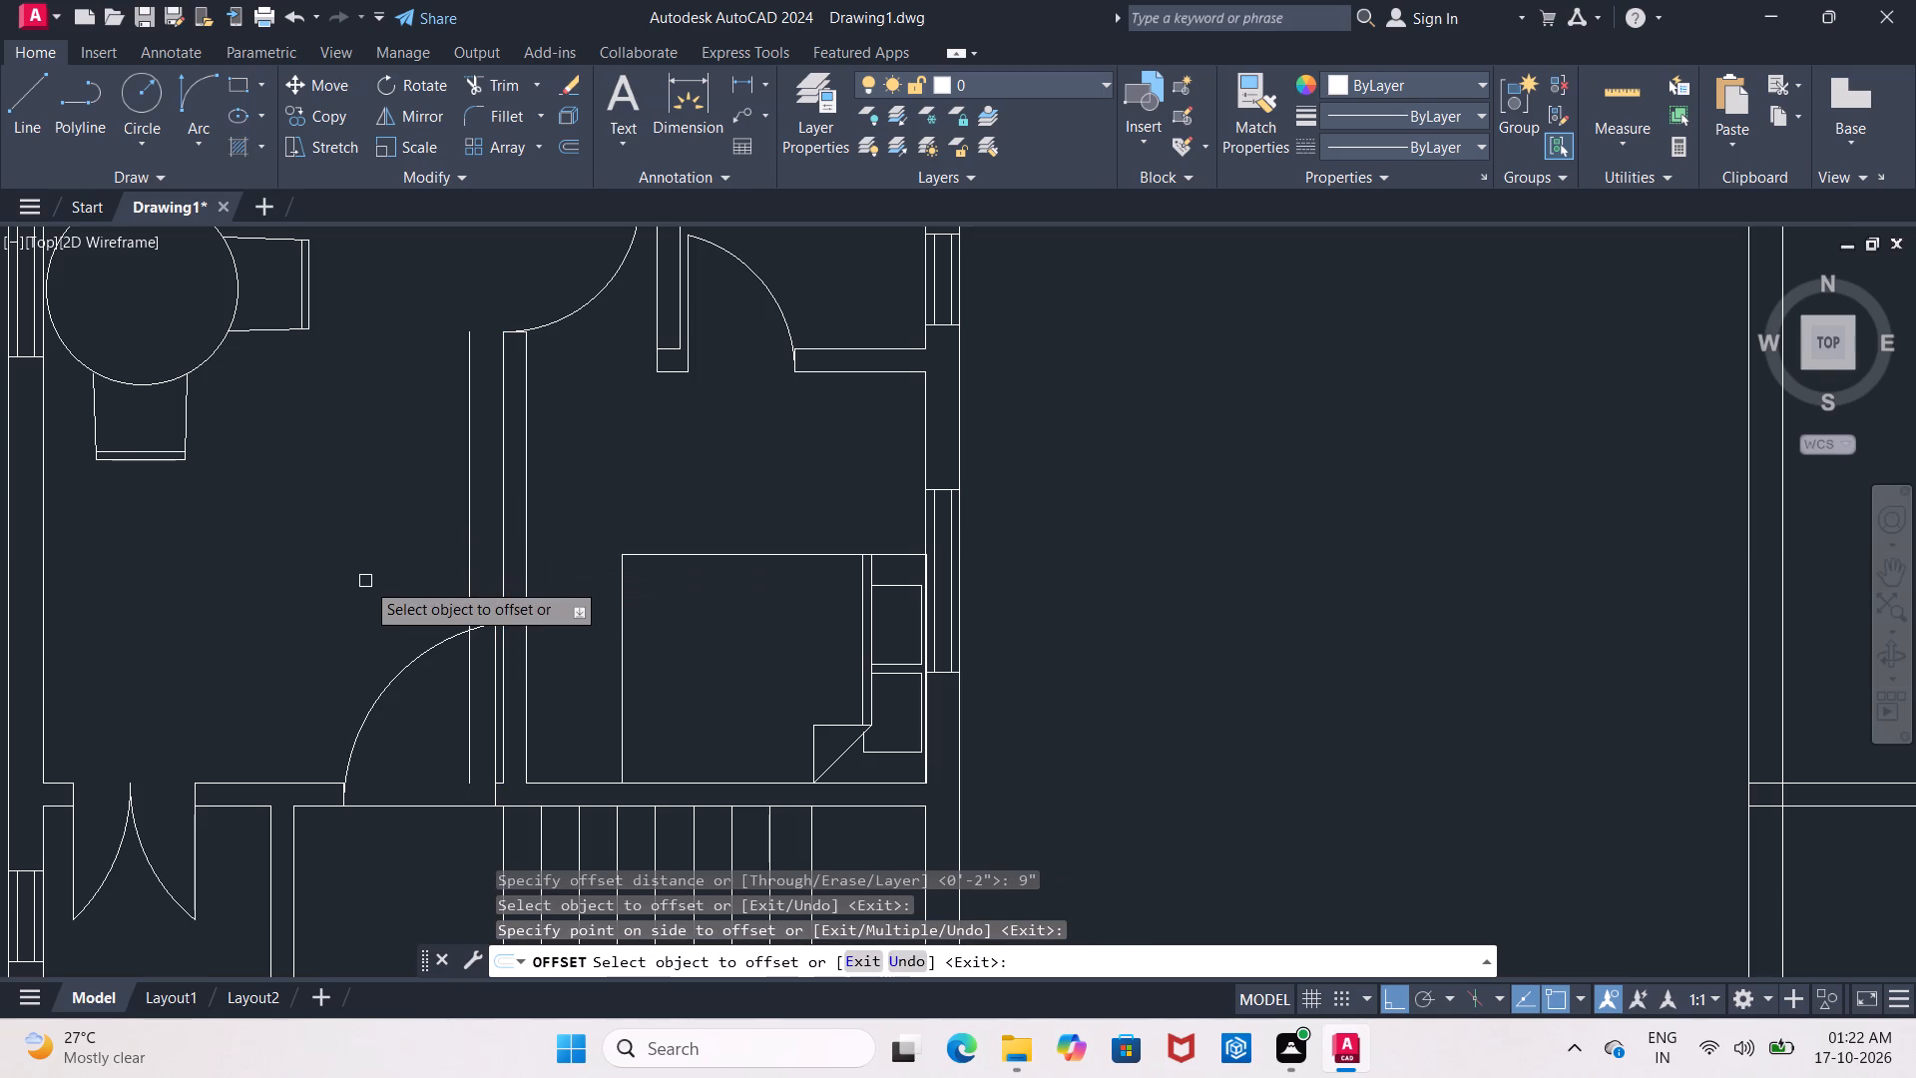
key("Return")
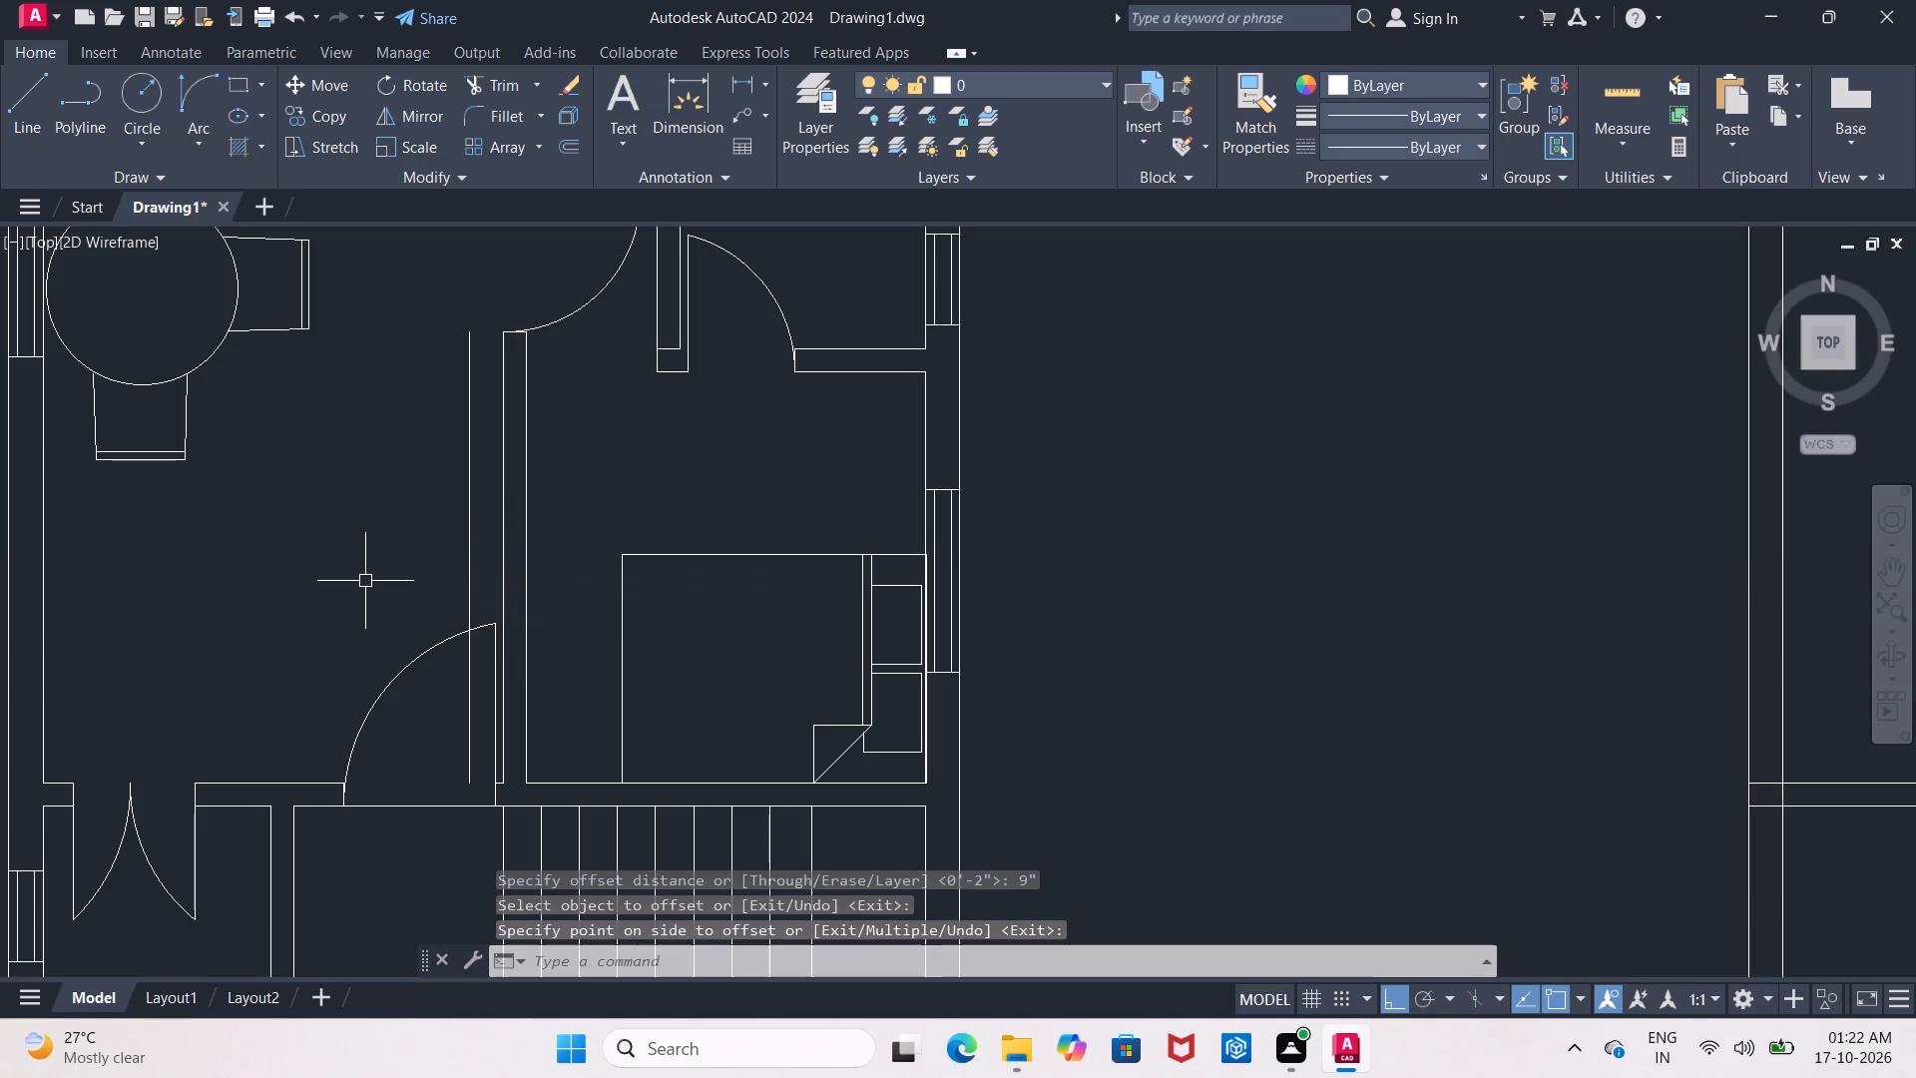
Offset the same left wall face 2" into the large room.
key("Return")
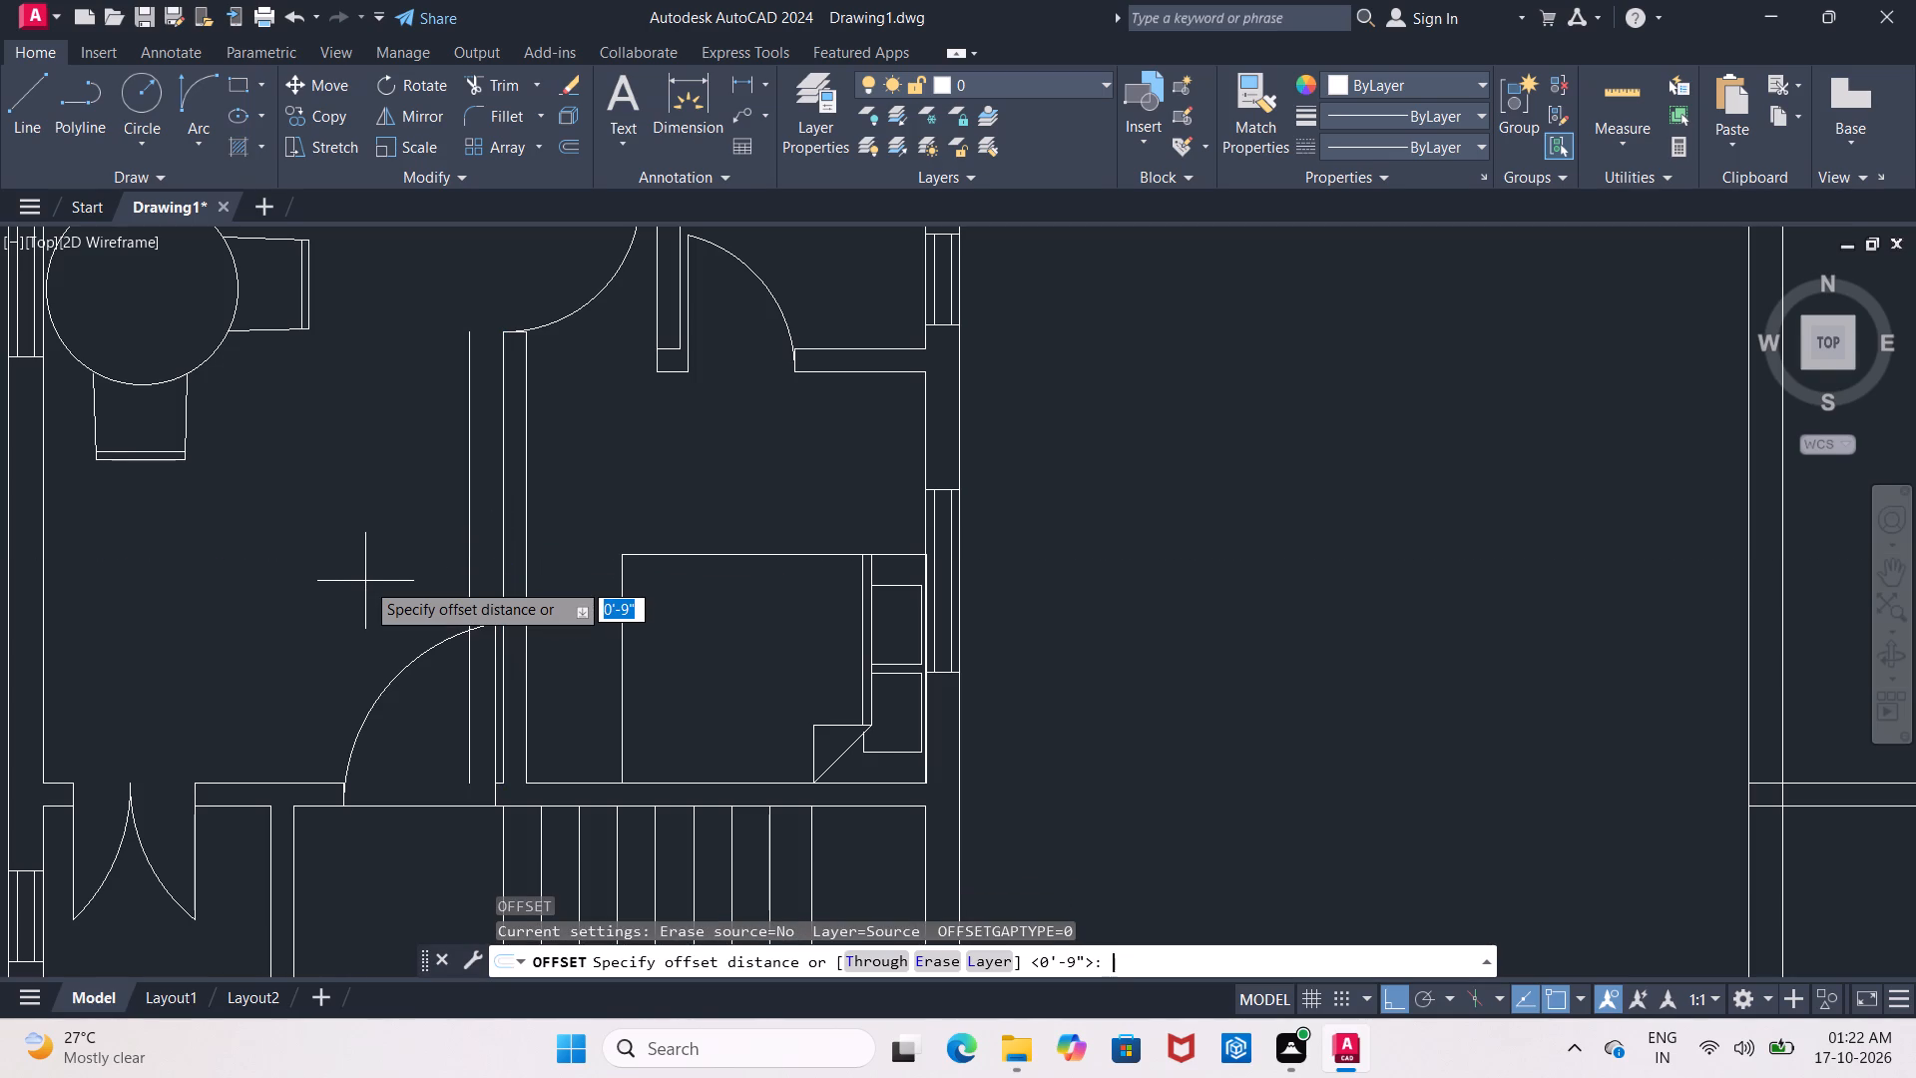
key("2")
key("shift+quotedbl")
key("Return")
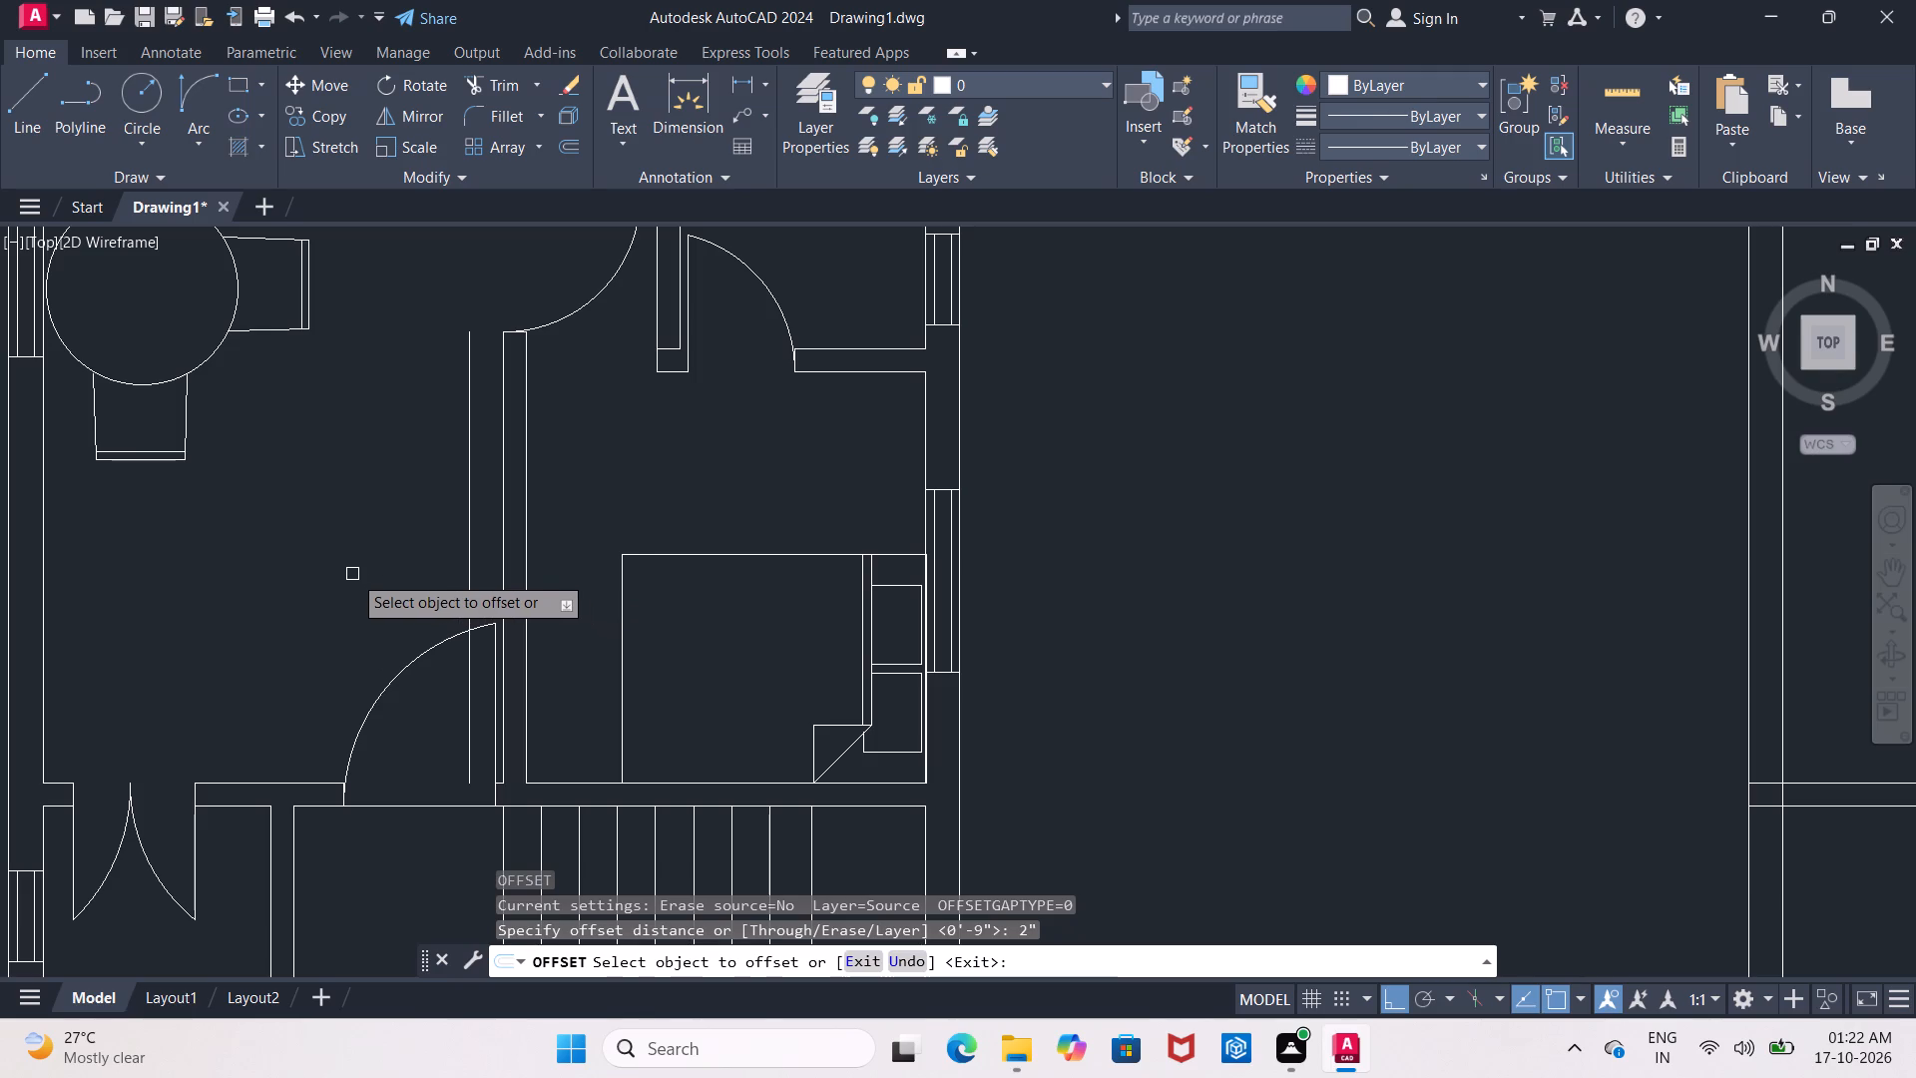
left_click(503, 493)
left_click(484, 496)
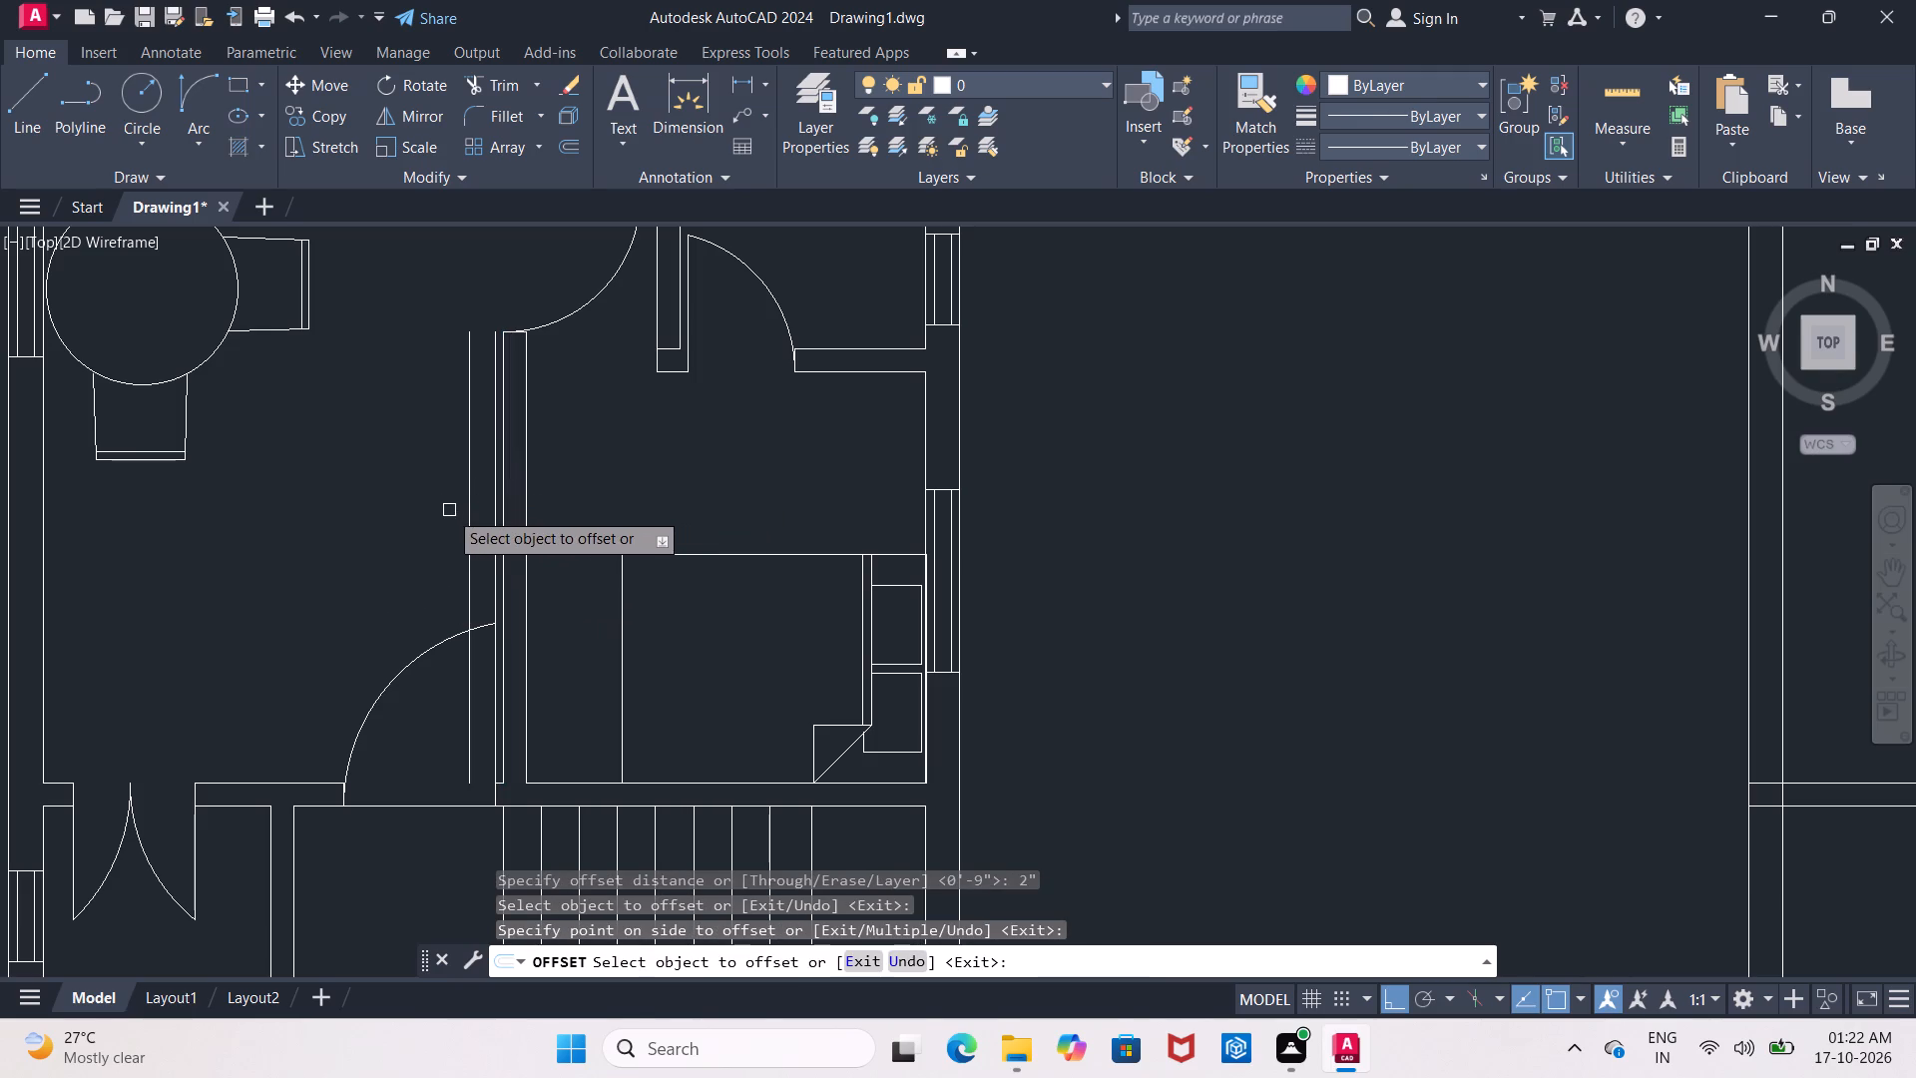
middle_click_drag(402, 493, 347, 504)
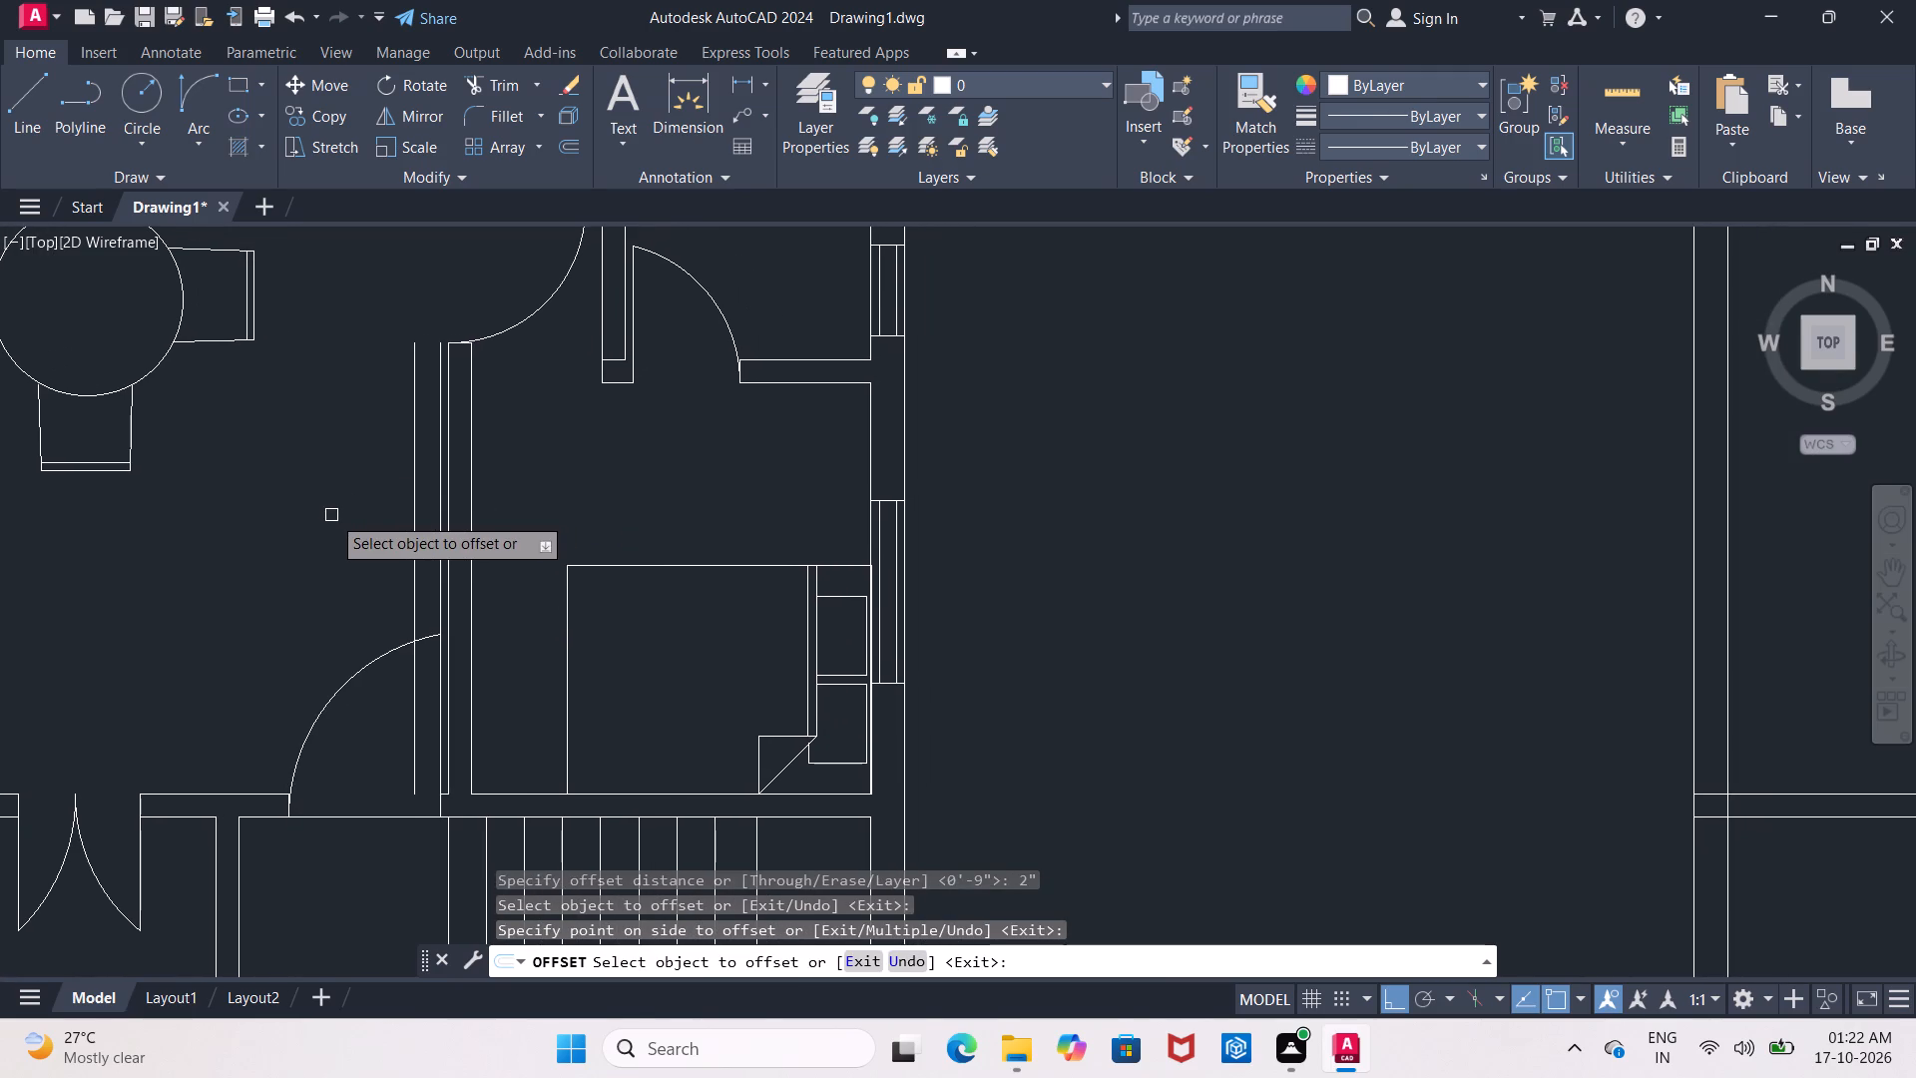
key("Escape")
middle_click_drag(347, 542, 315, 519)
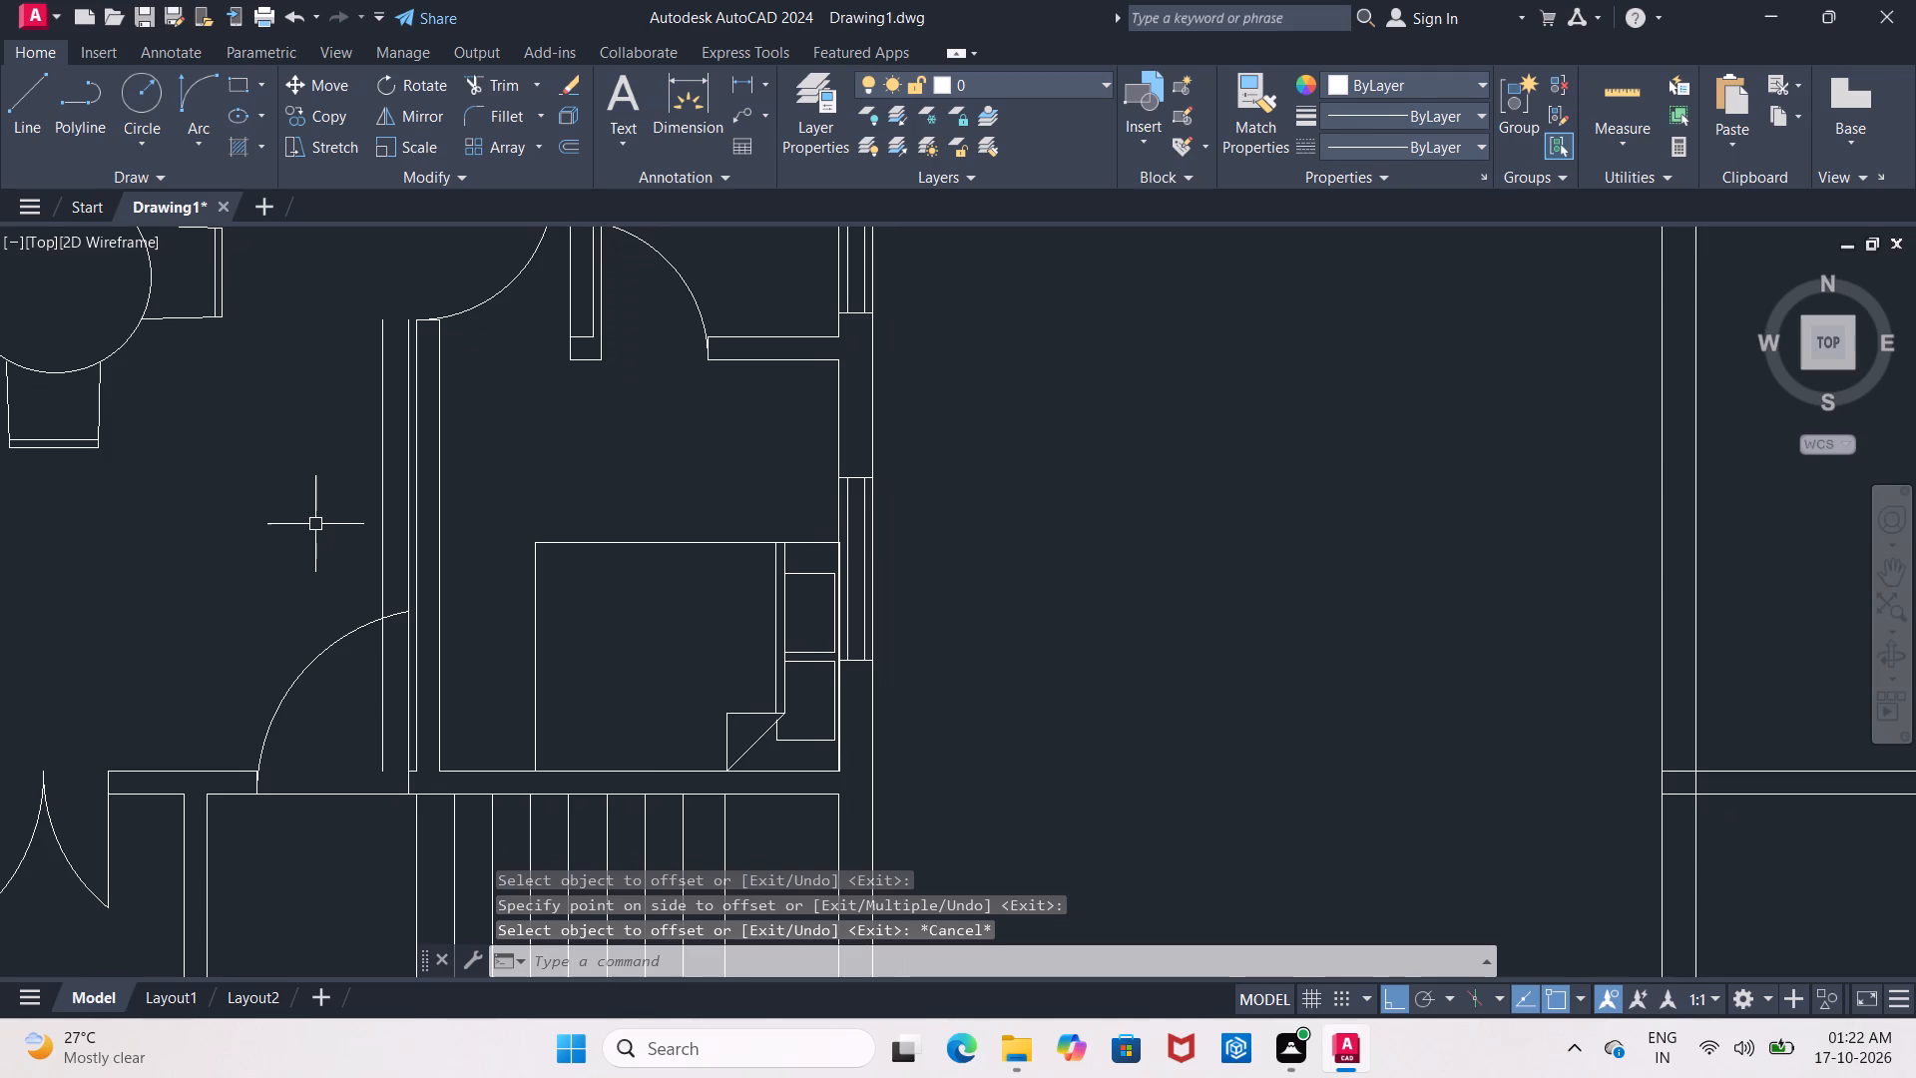
Draw a horizontal line across the two offset lines beside the large room's partition wall, just above the door swing.
key("Escape")
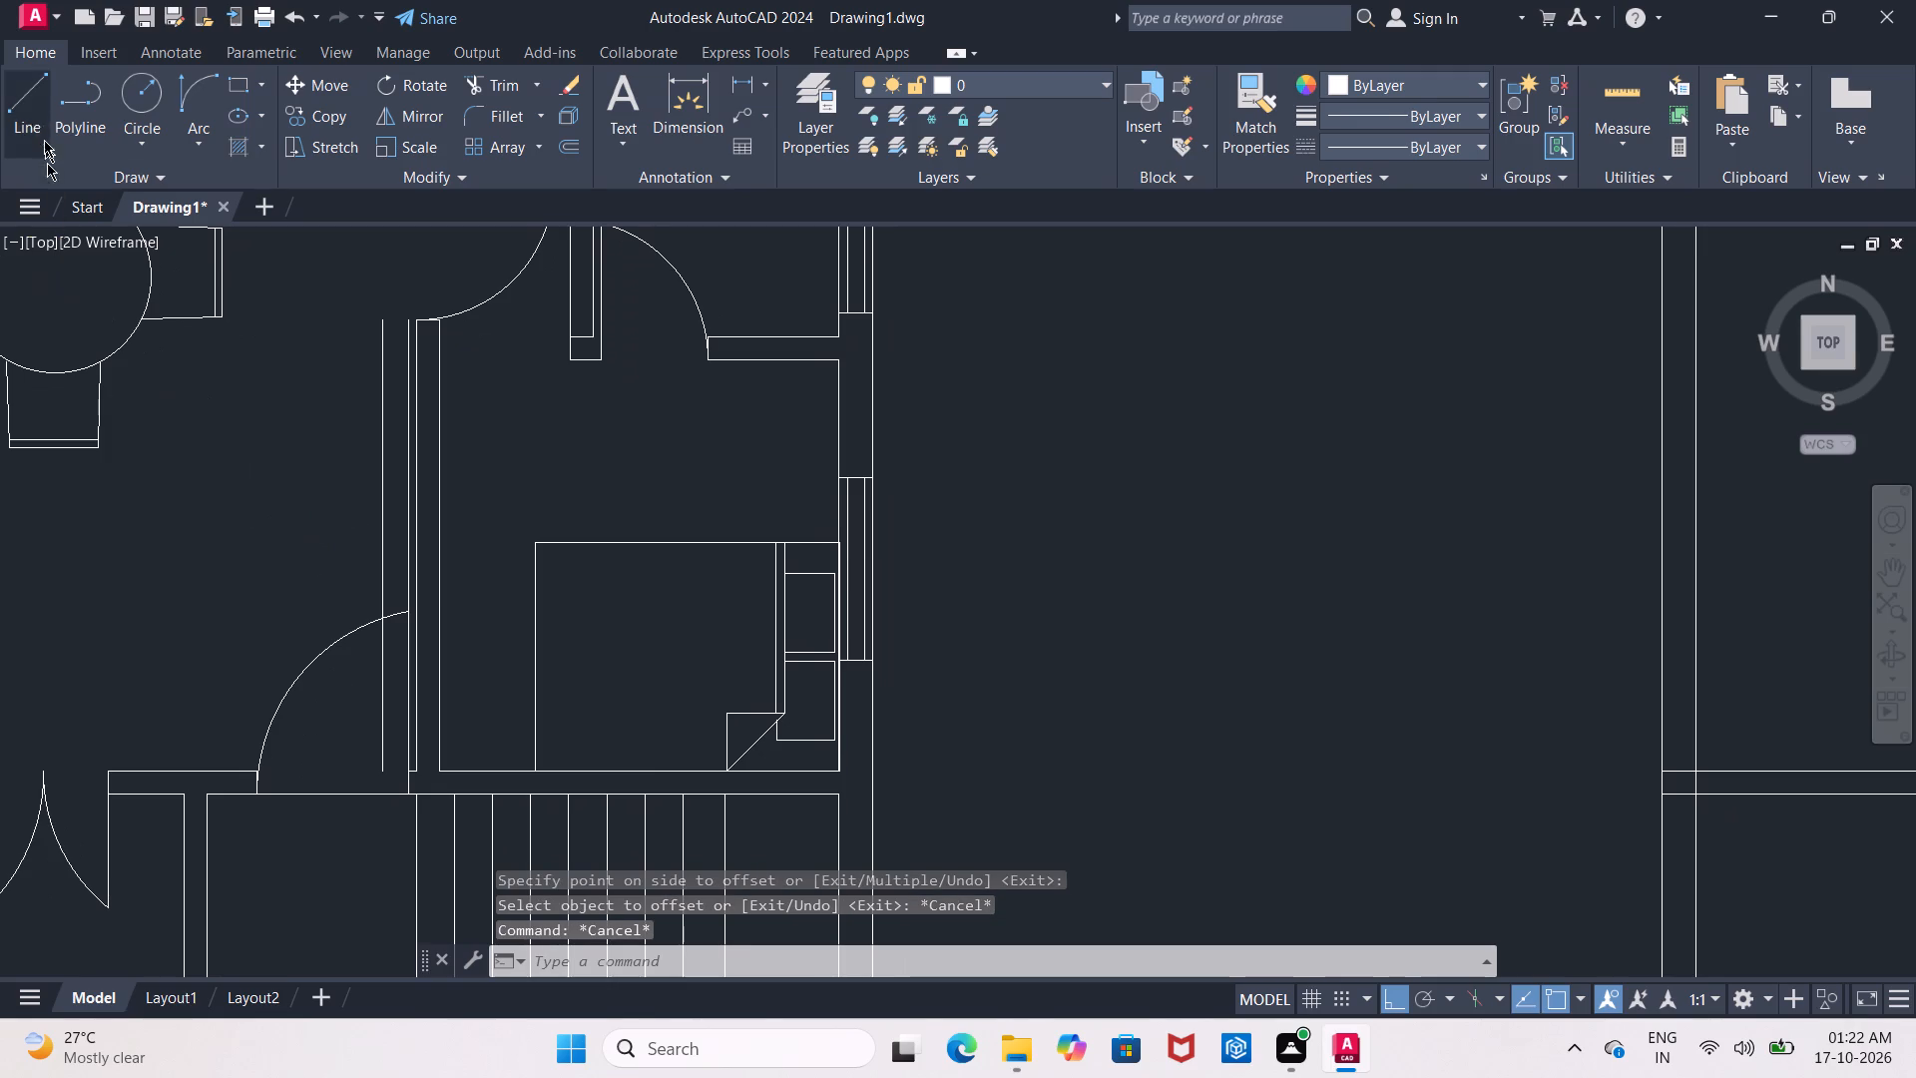
left_click(43, 104)
scroll(559, 612, "up", 1)
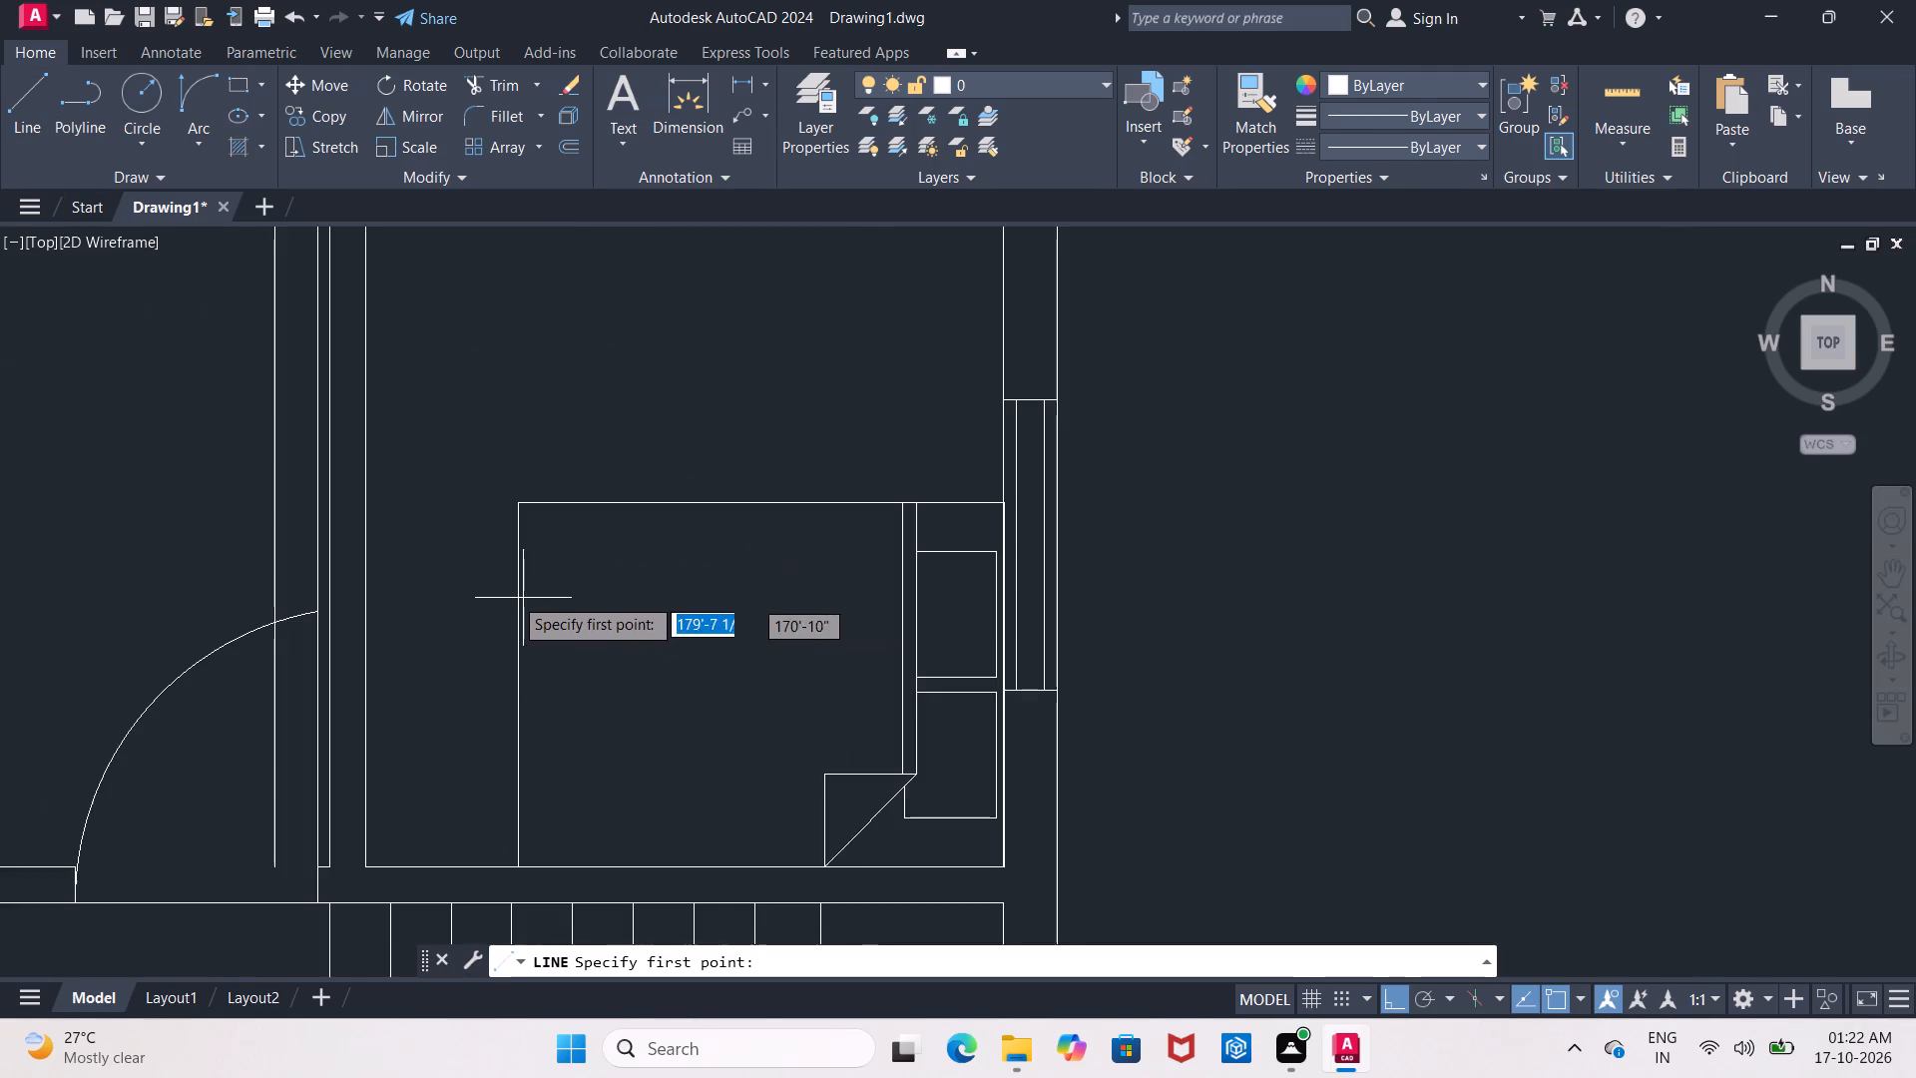
scroll(480, 597, "up", 1)
middle_click_drag(136, 560, 328, 536)
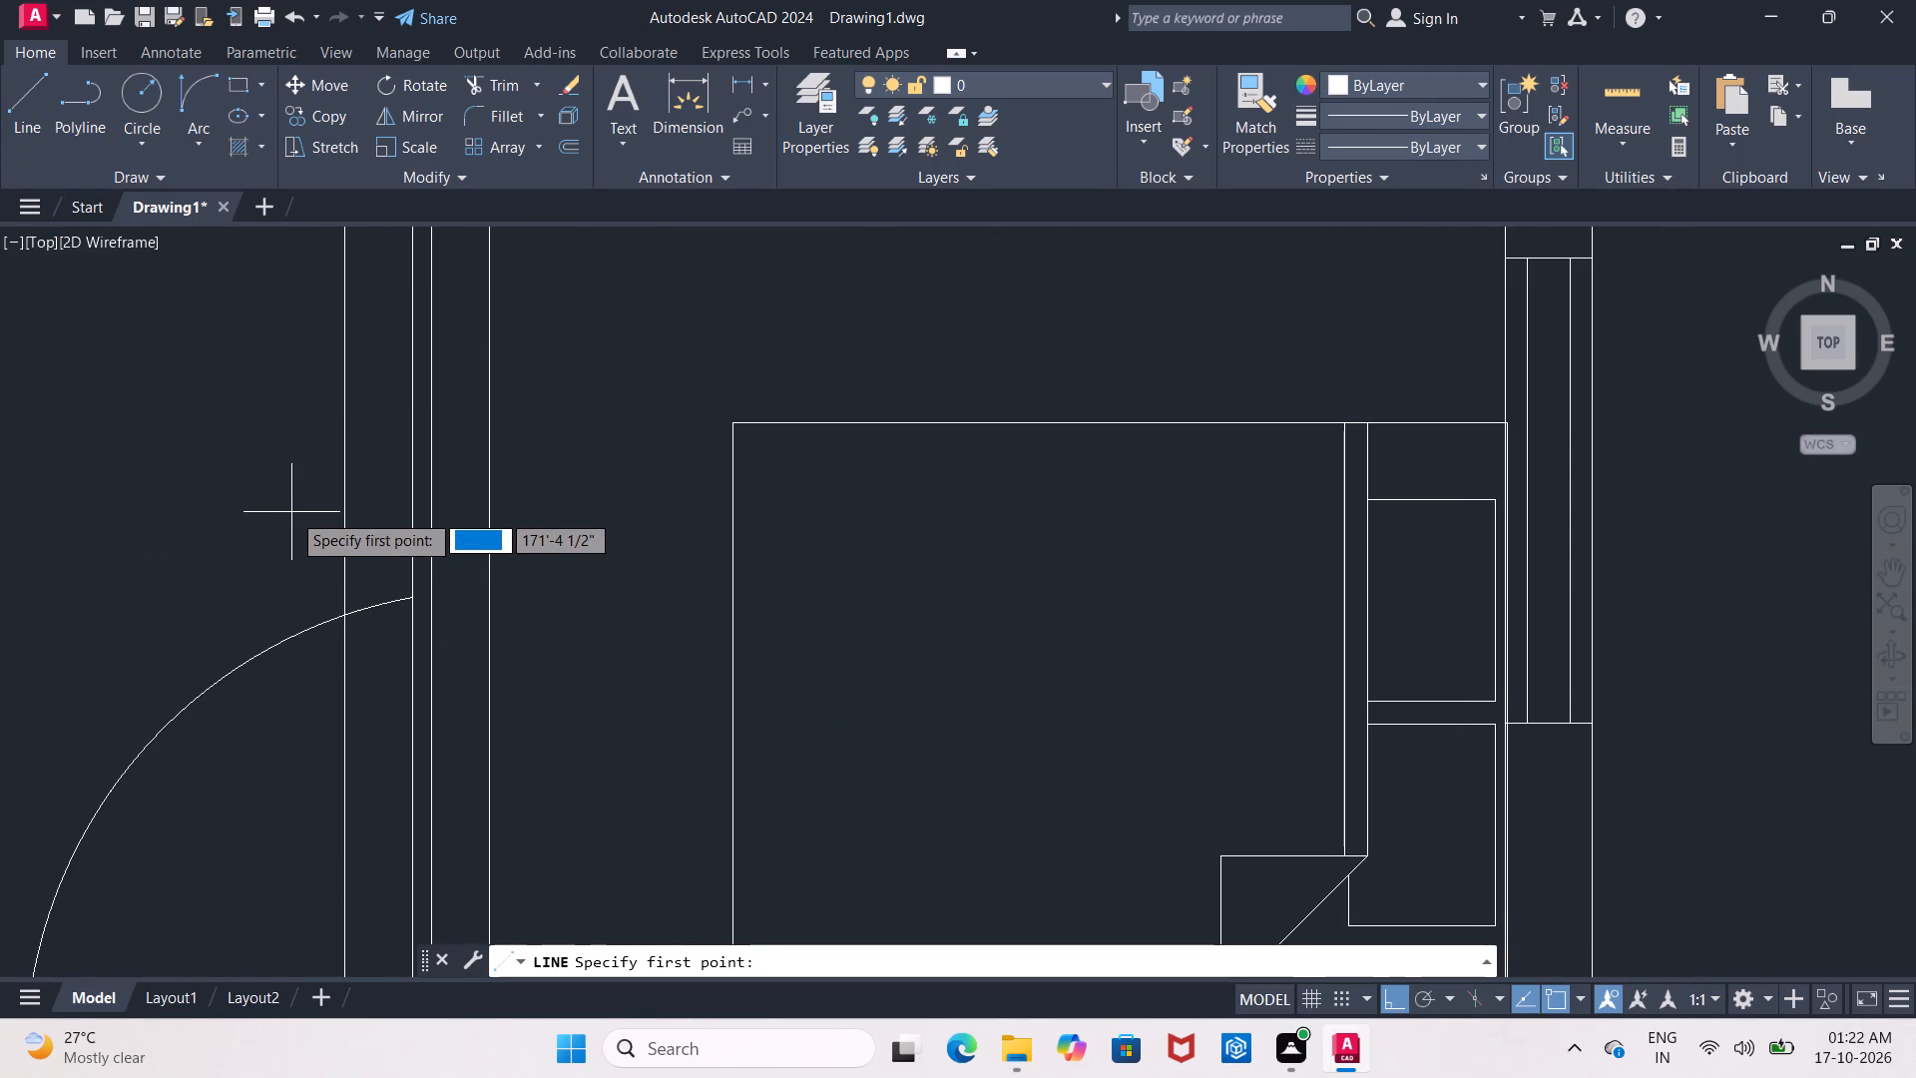
left_click(282, 498)
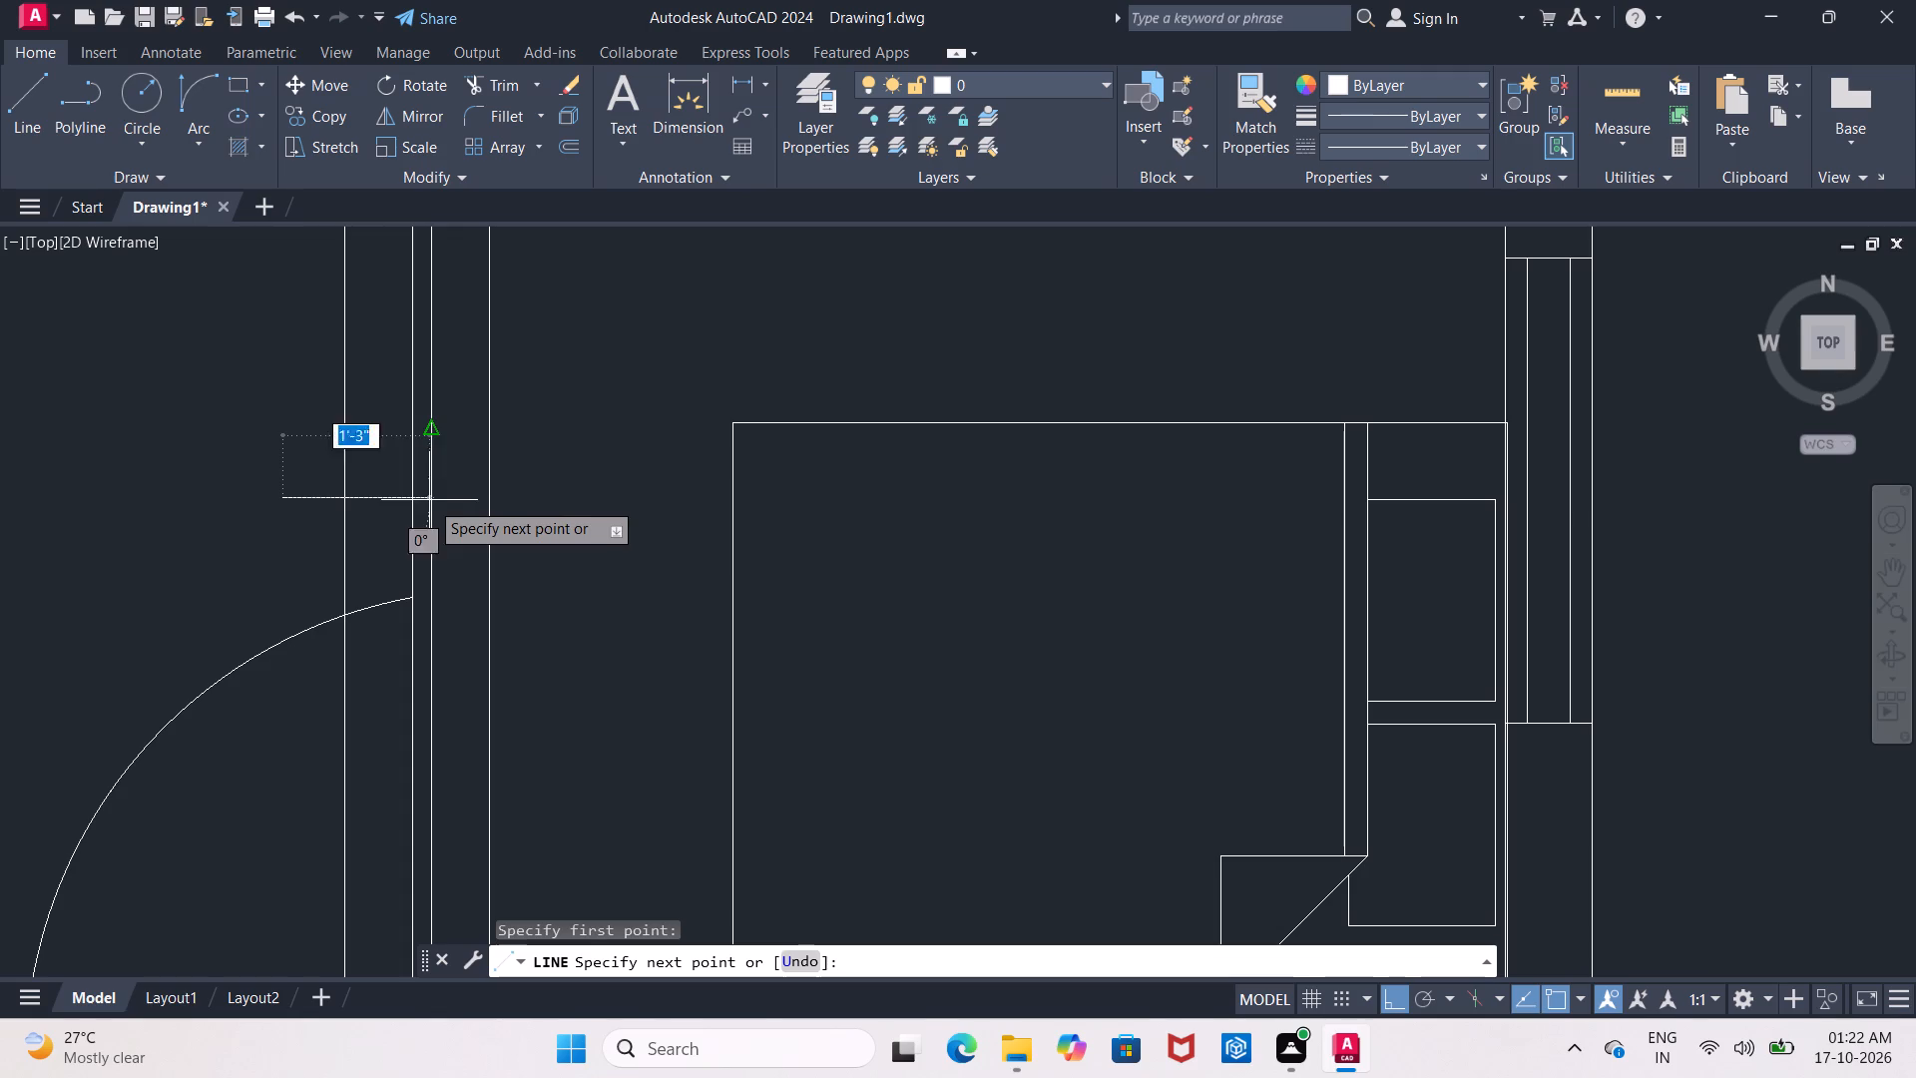
left_click(465, 515)
key("Escape")
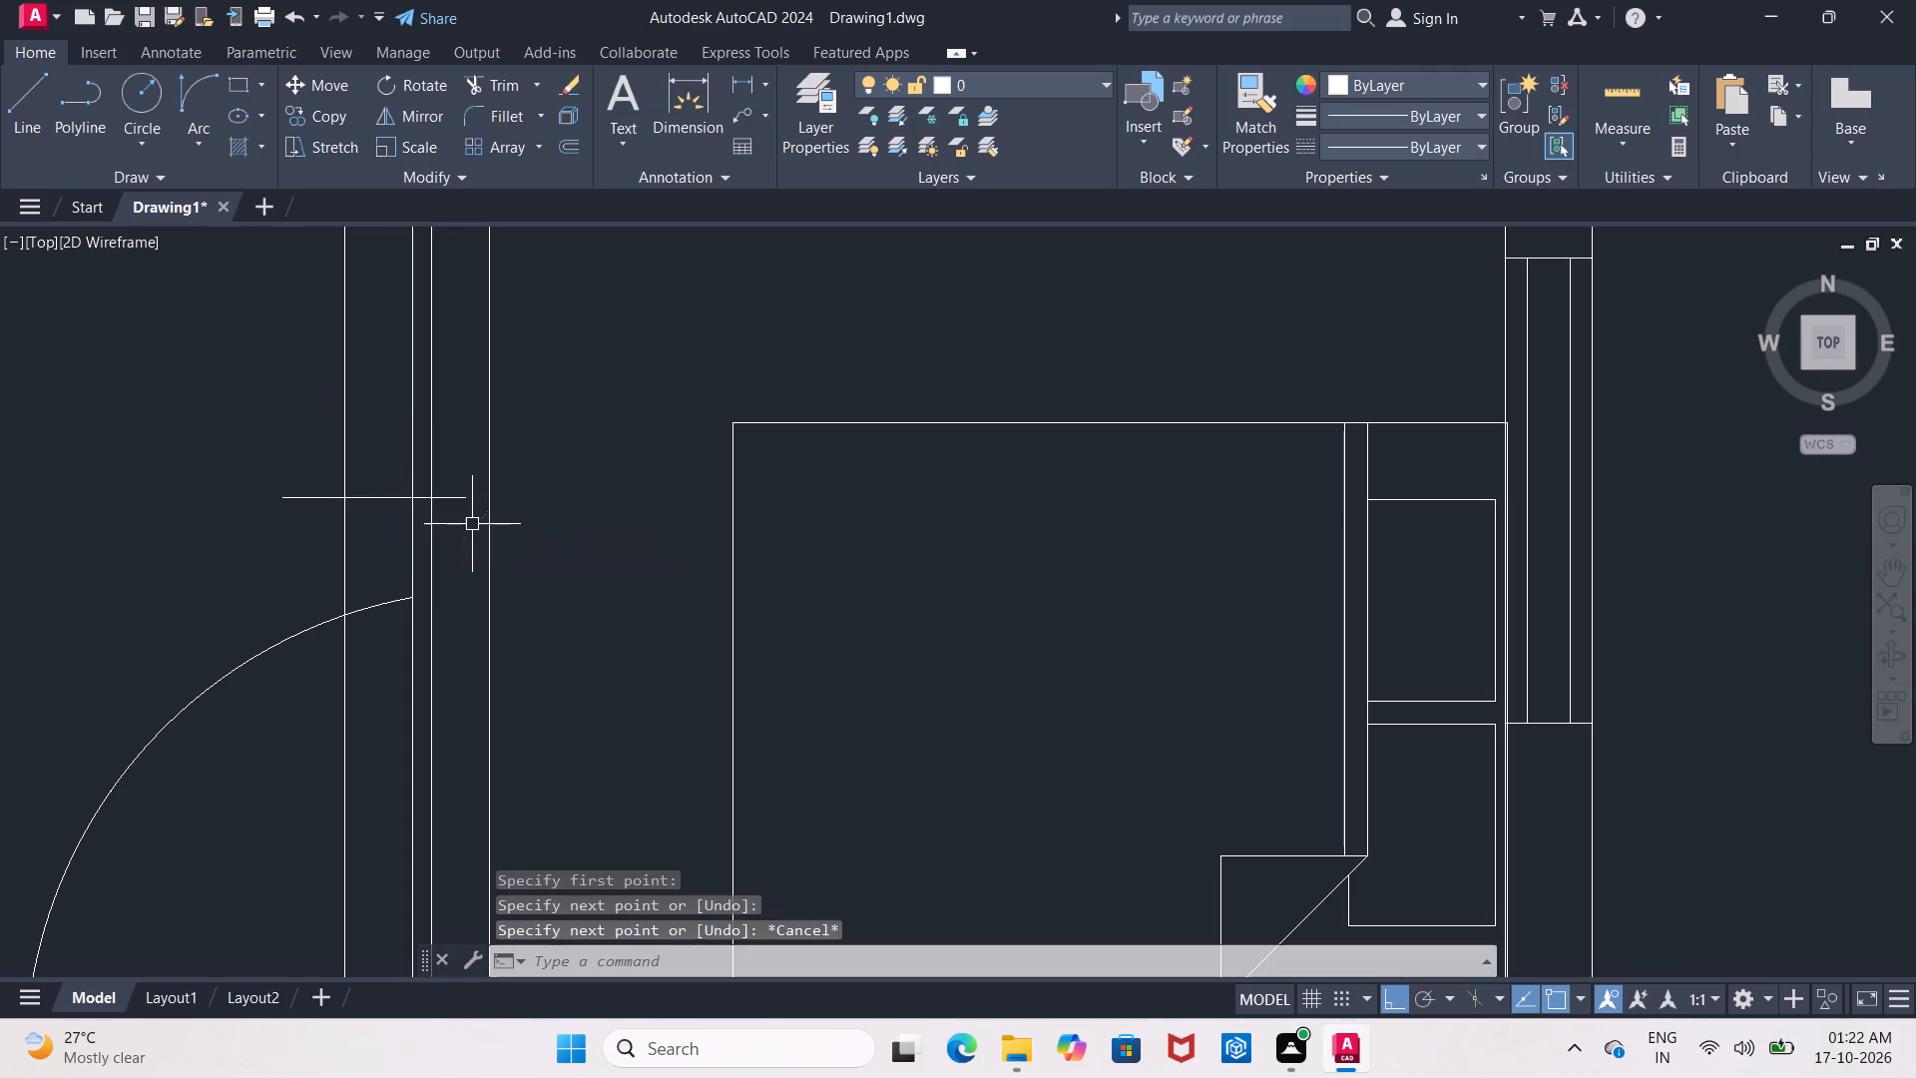
Trim the lower crossing line to the two offset lines, and cut both offset lines away between it and the door swing.
type("tr")
key("Return")
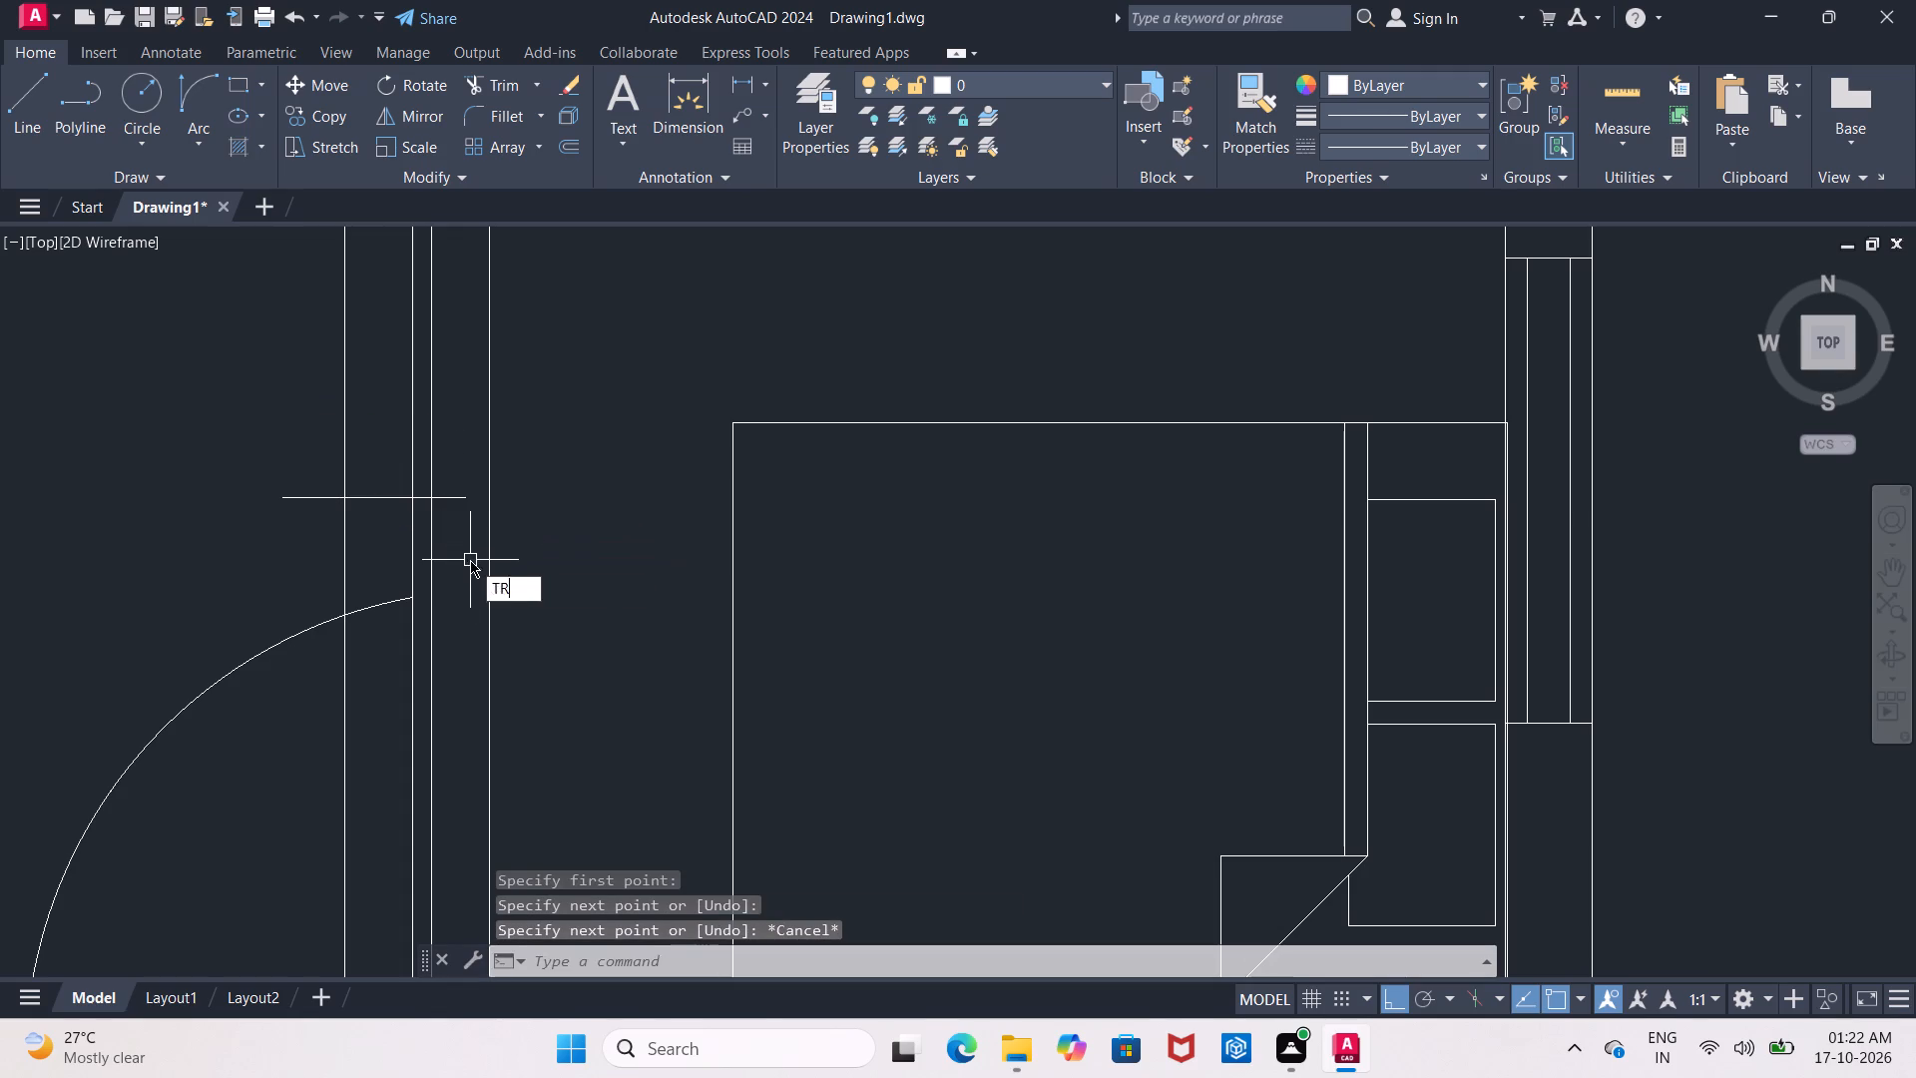
key("Return")
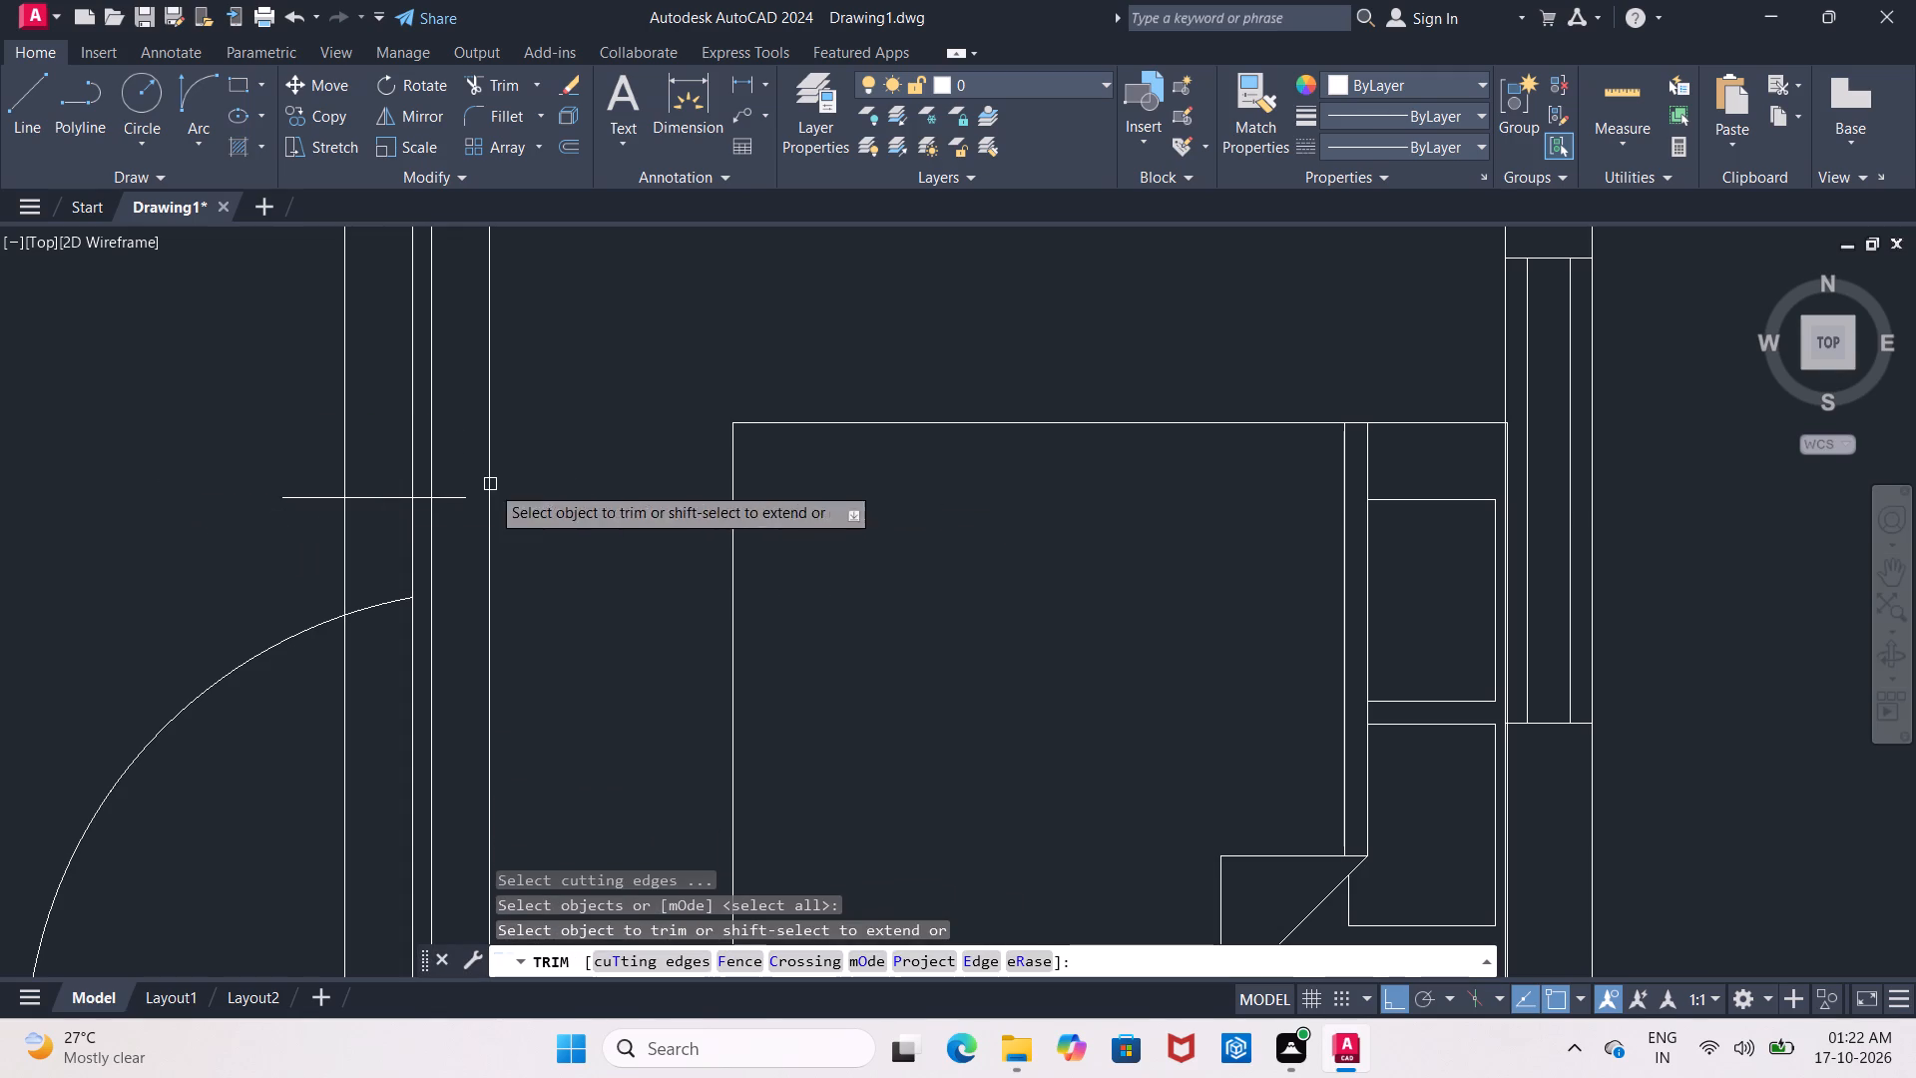
left_click(447, 498)
scroll(419, 503, "up", 2)
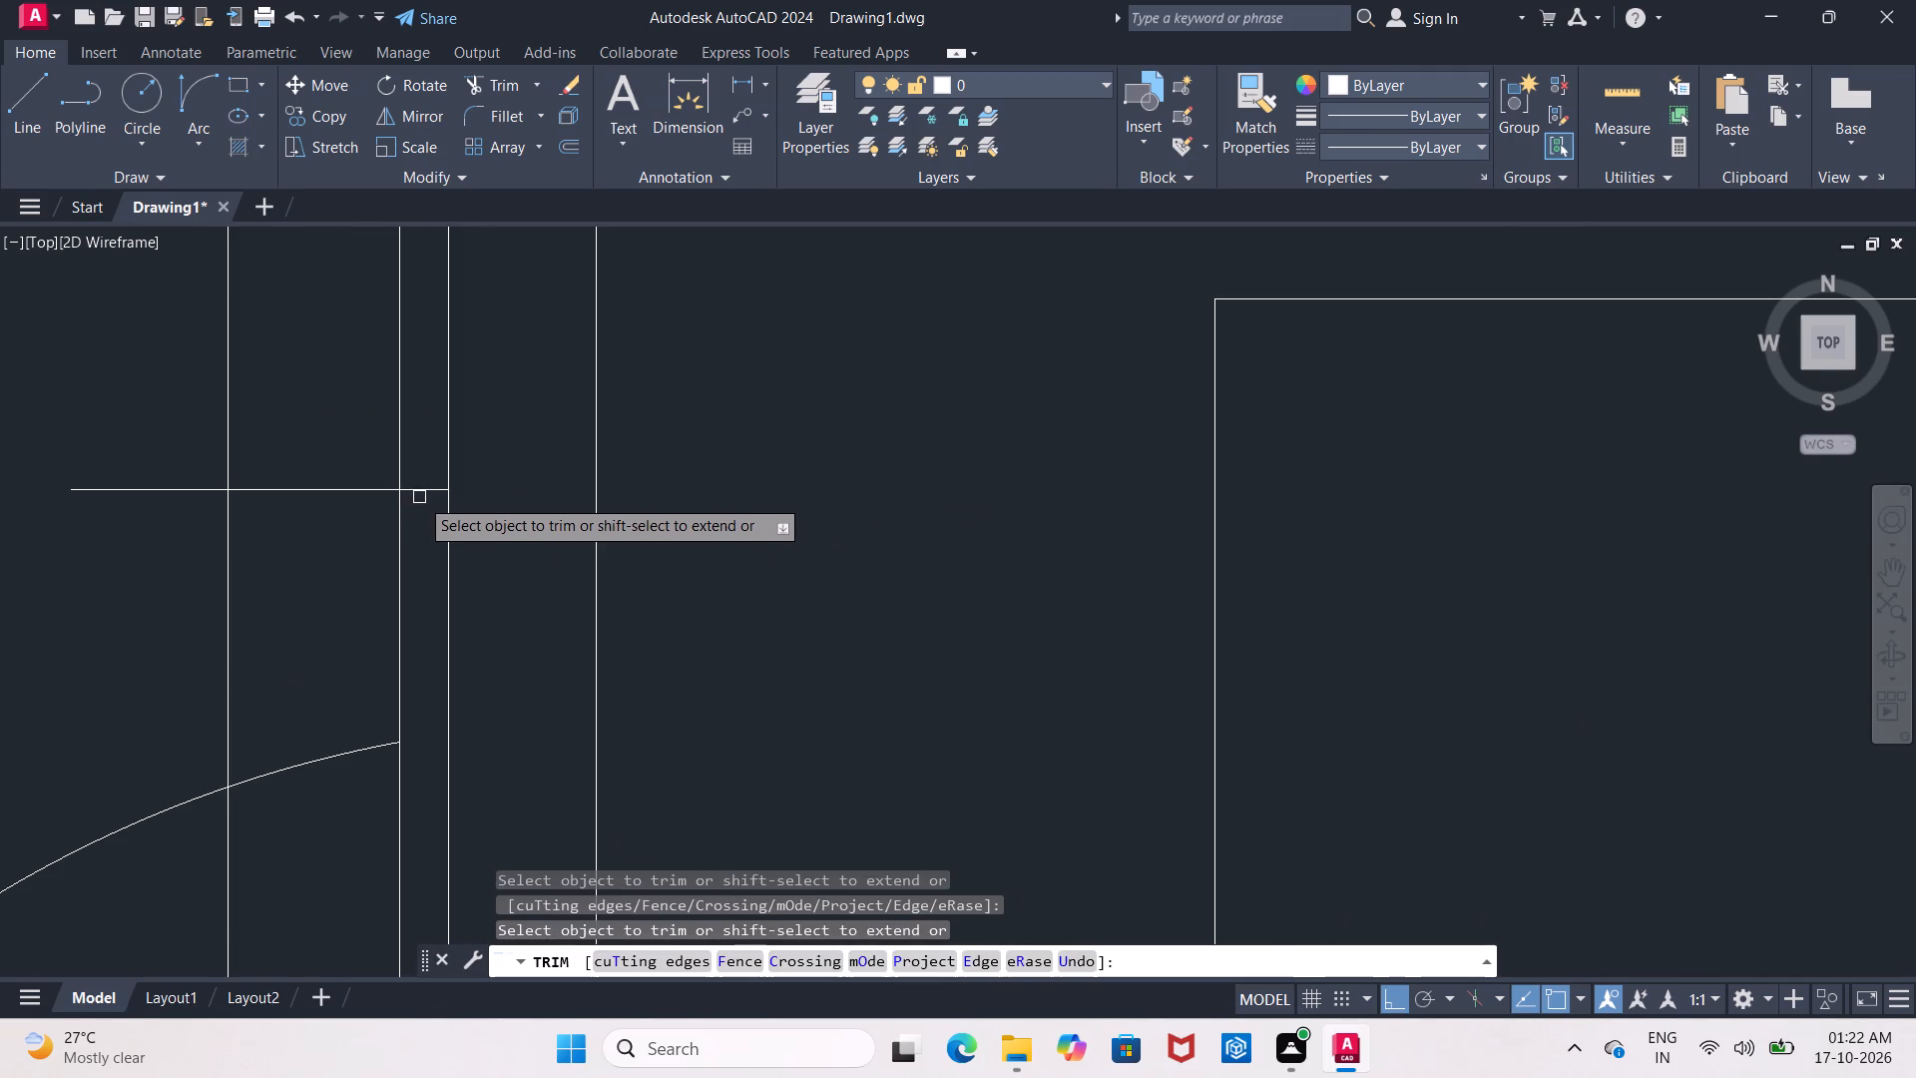
left_click(419, 492)
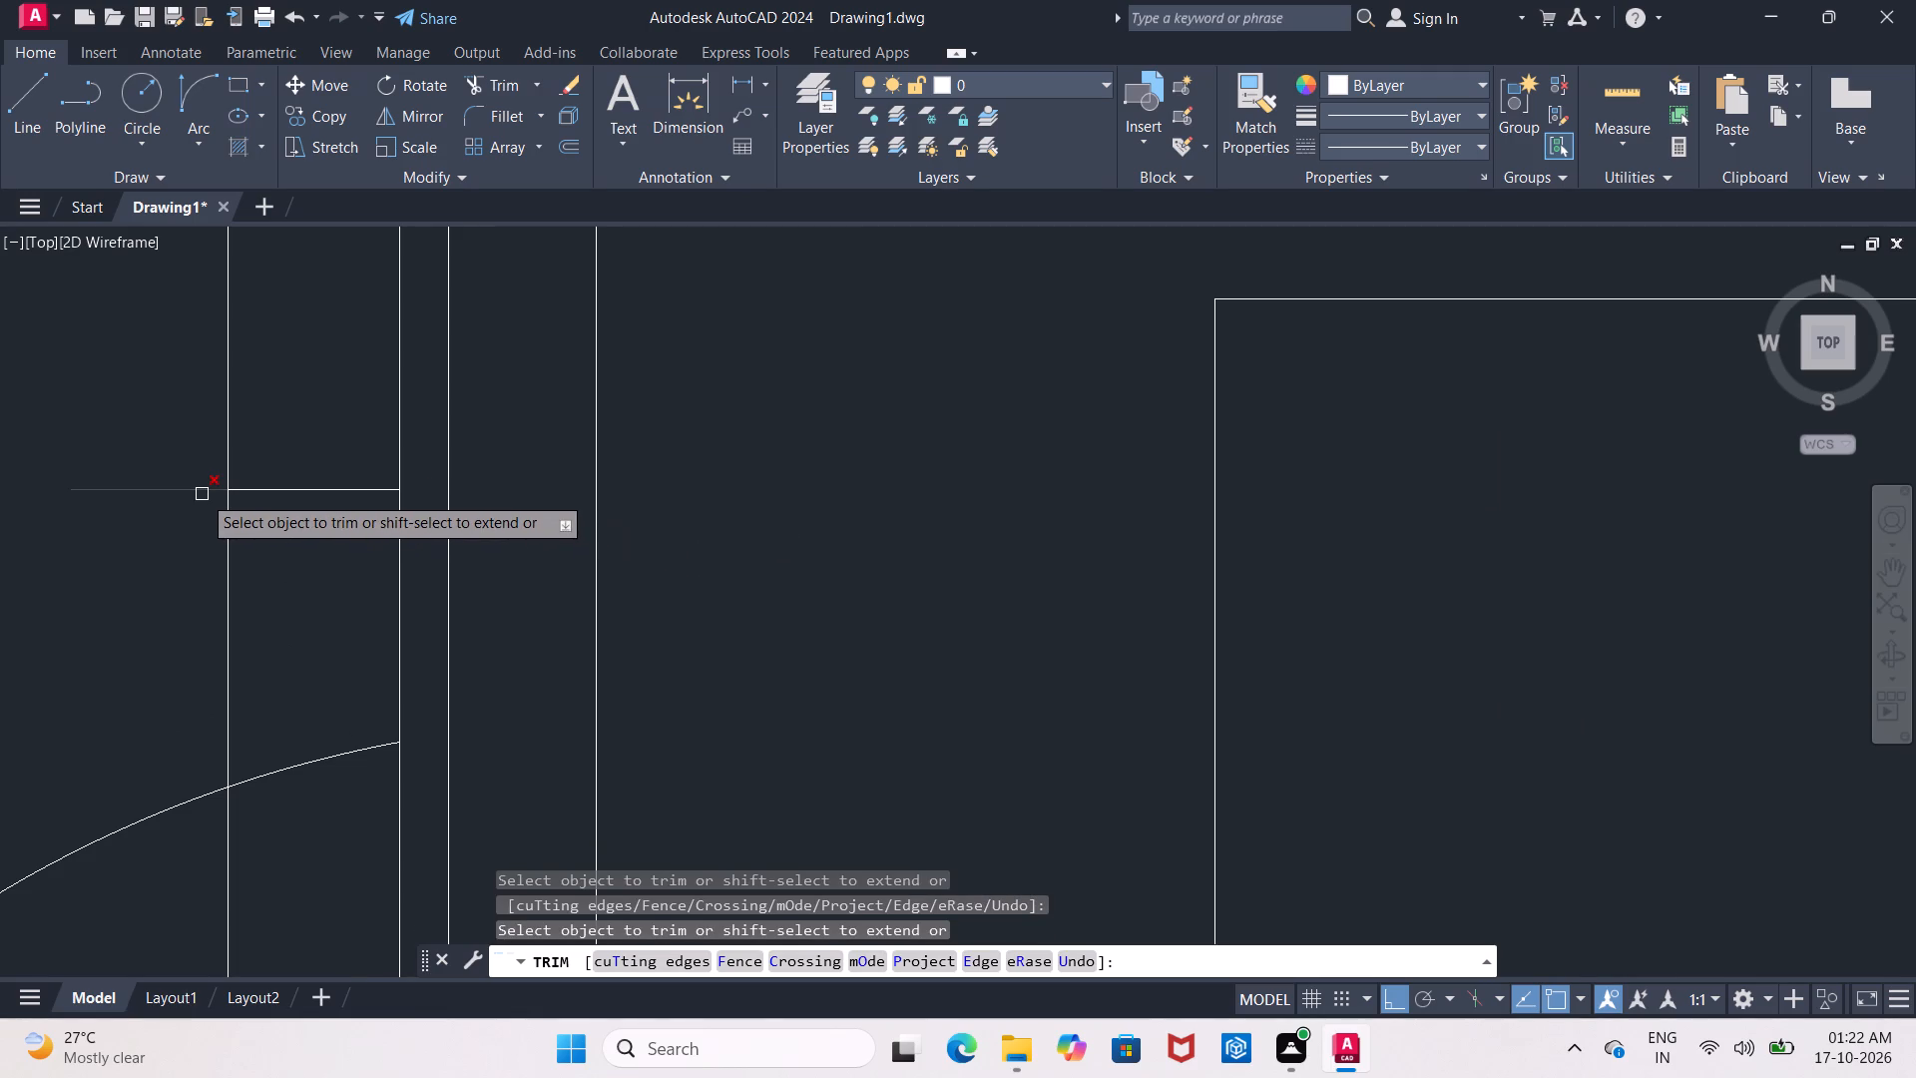
left_click(227, 570)
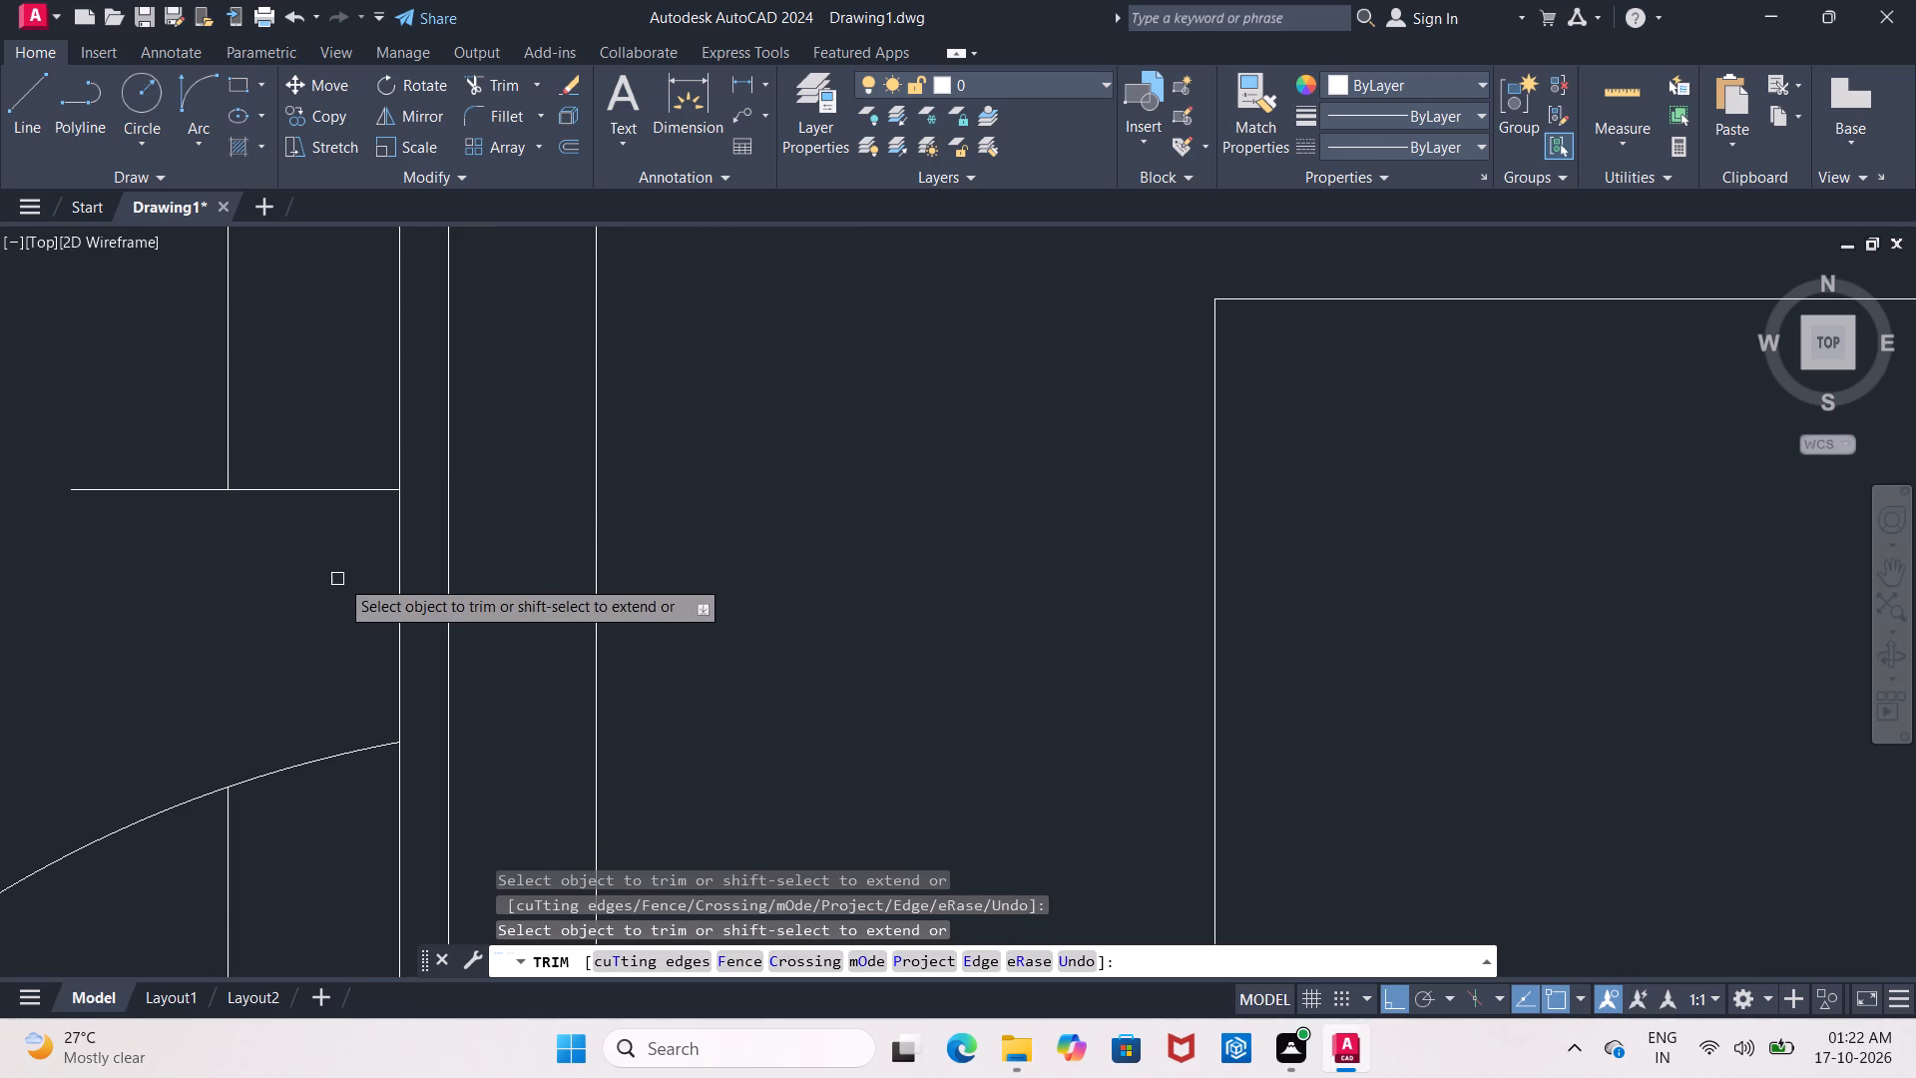
left_click(402, 576)
scroll(400, 582, "down", 3)
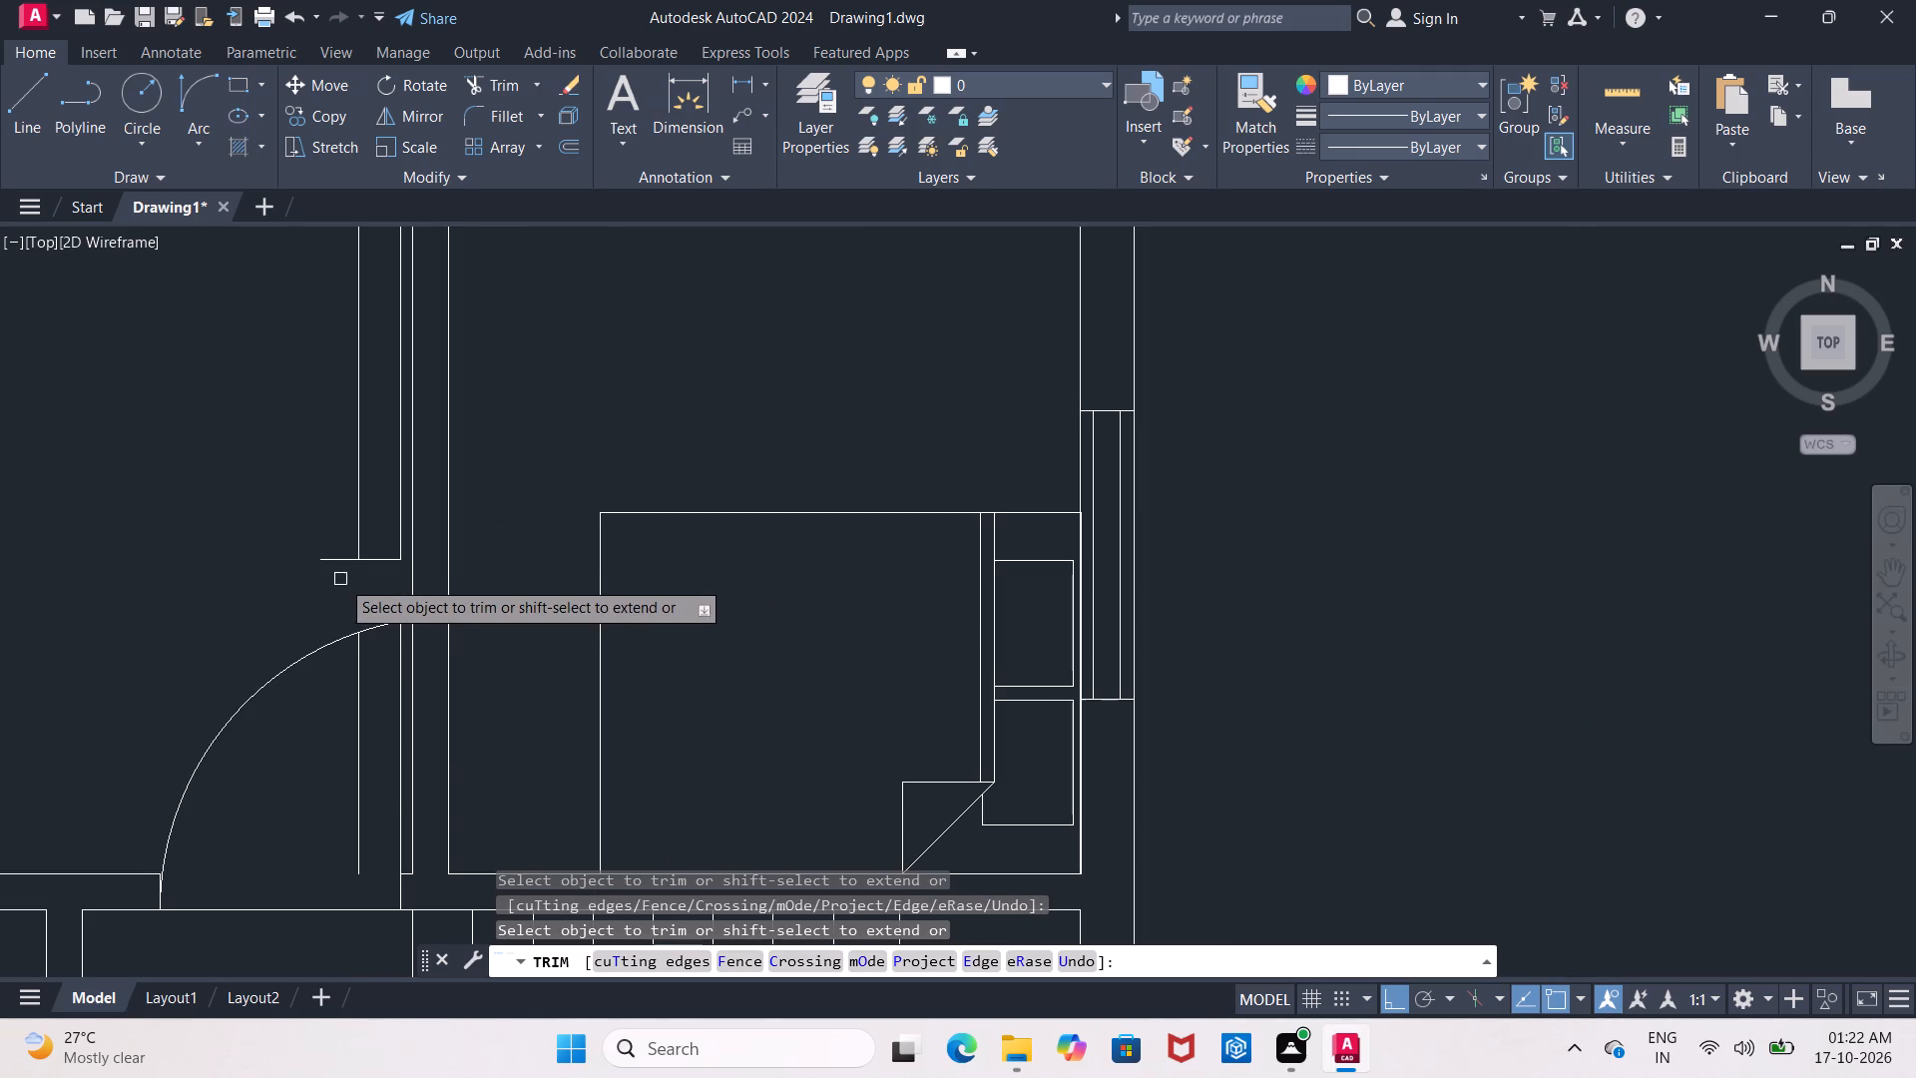
left_click(340, 560)
middle_click_drag(329, 551, 312, 709)
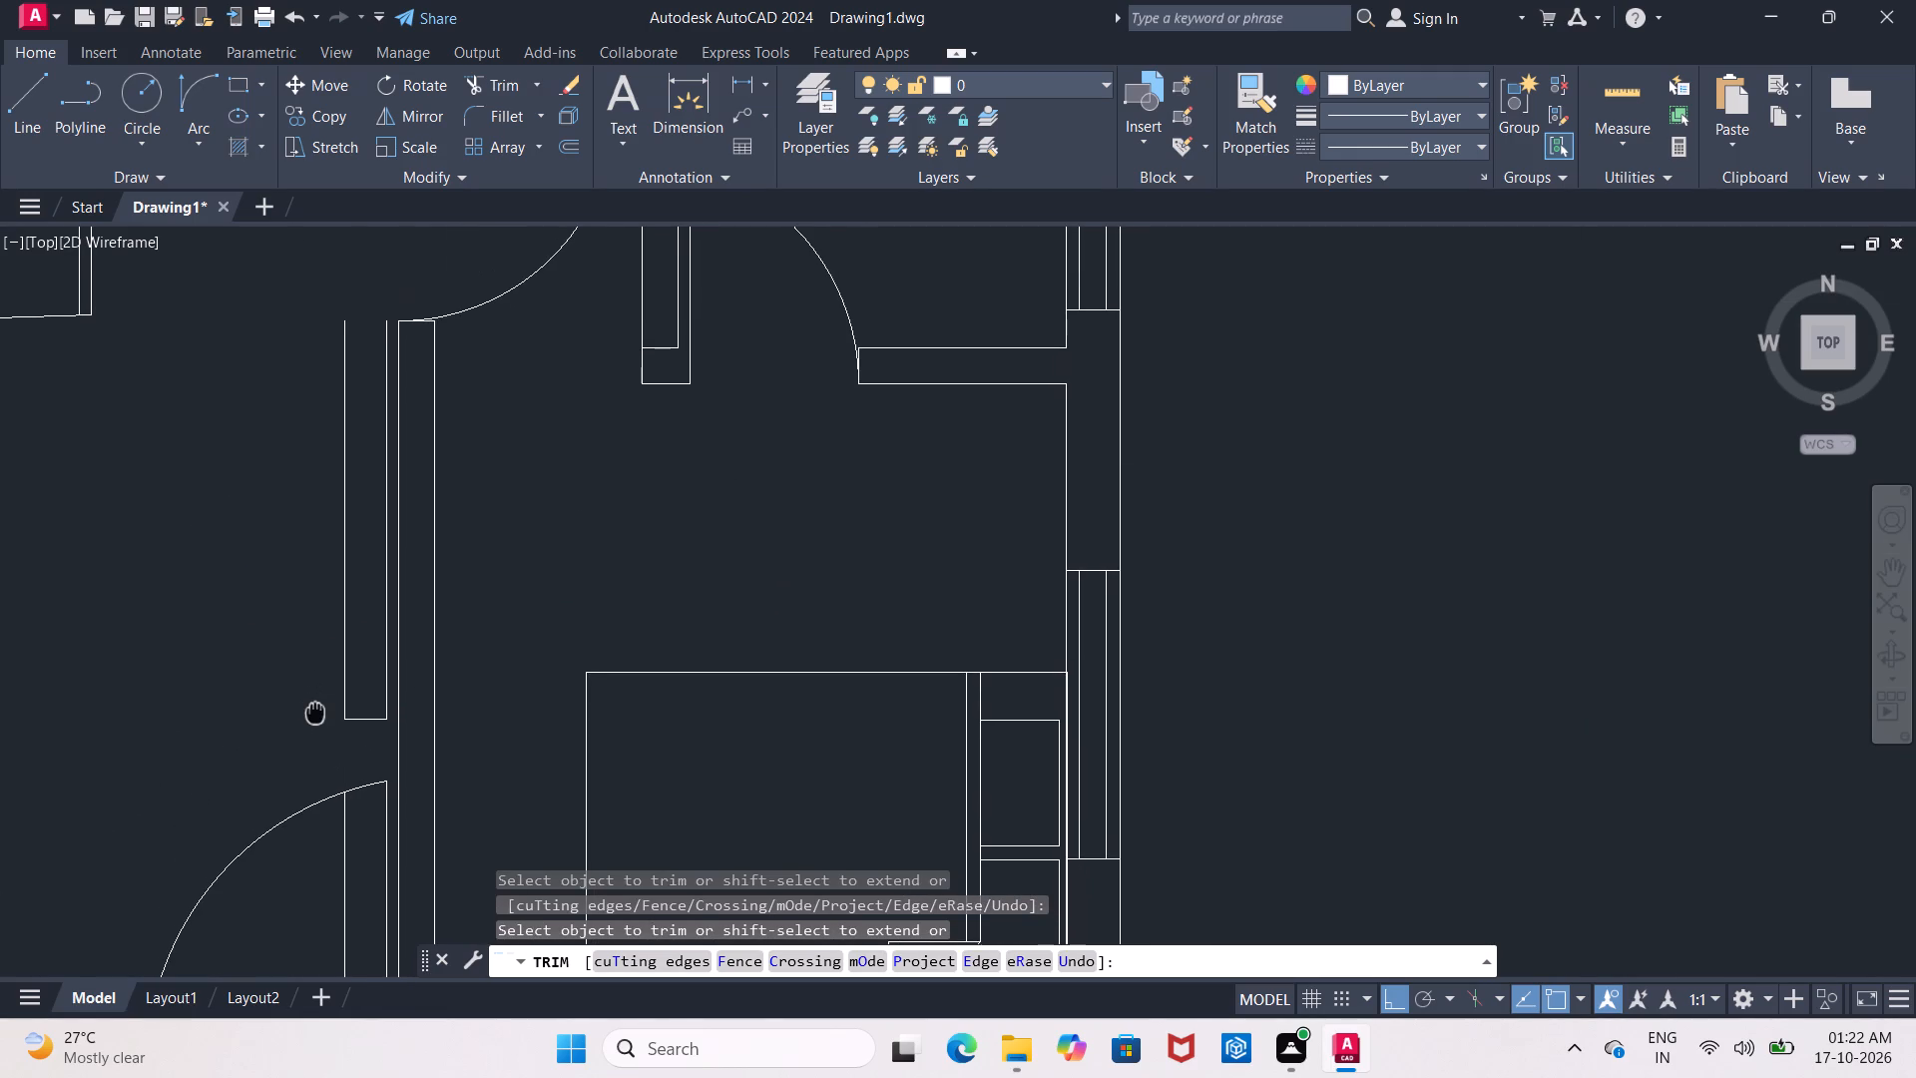
middle_click_drag(312, 709, 298, 692)
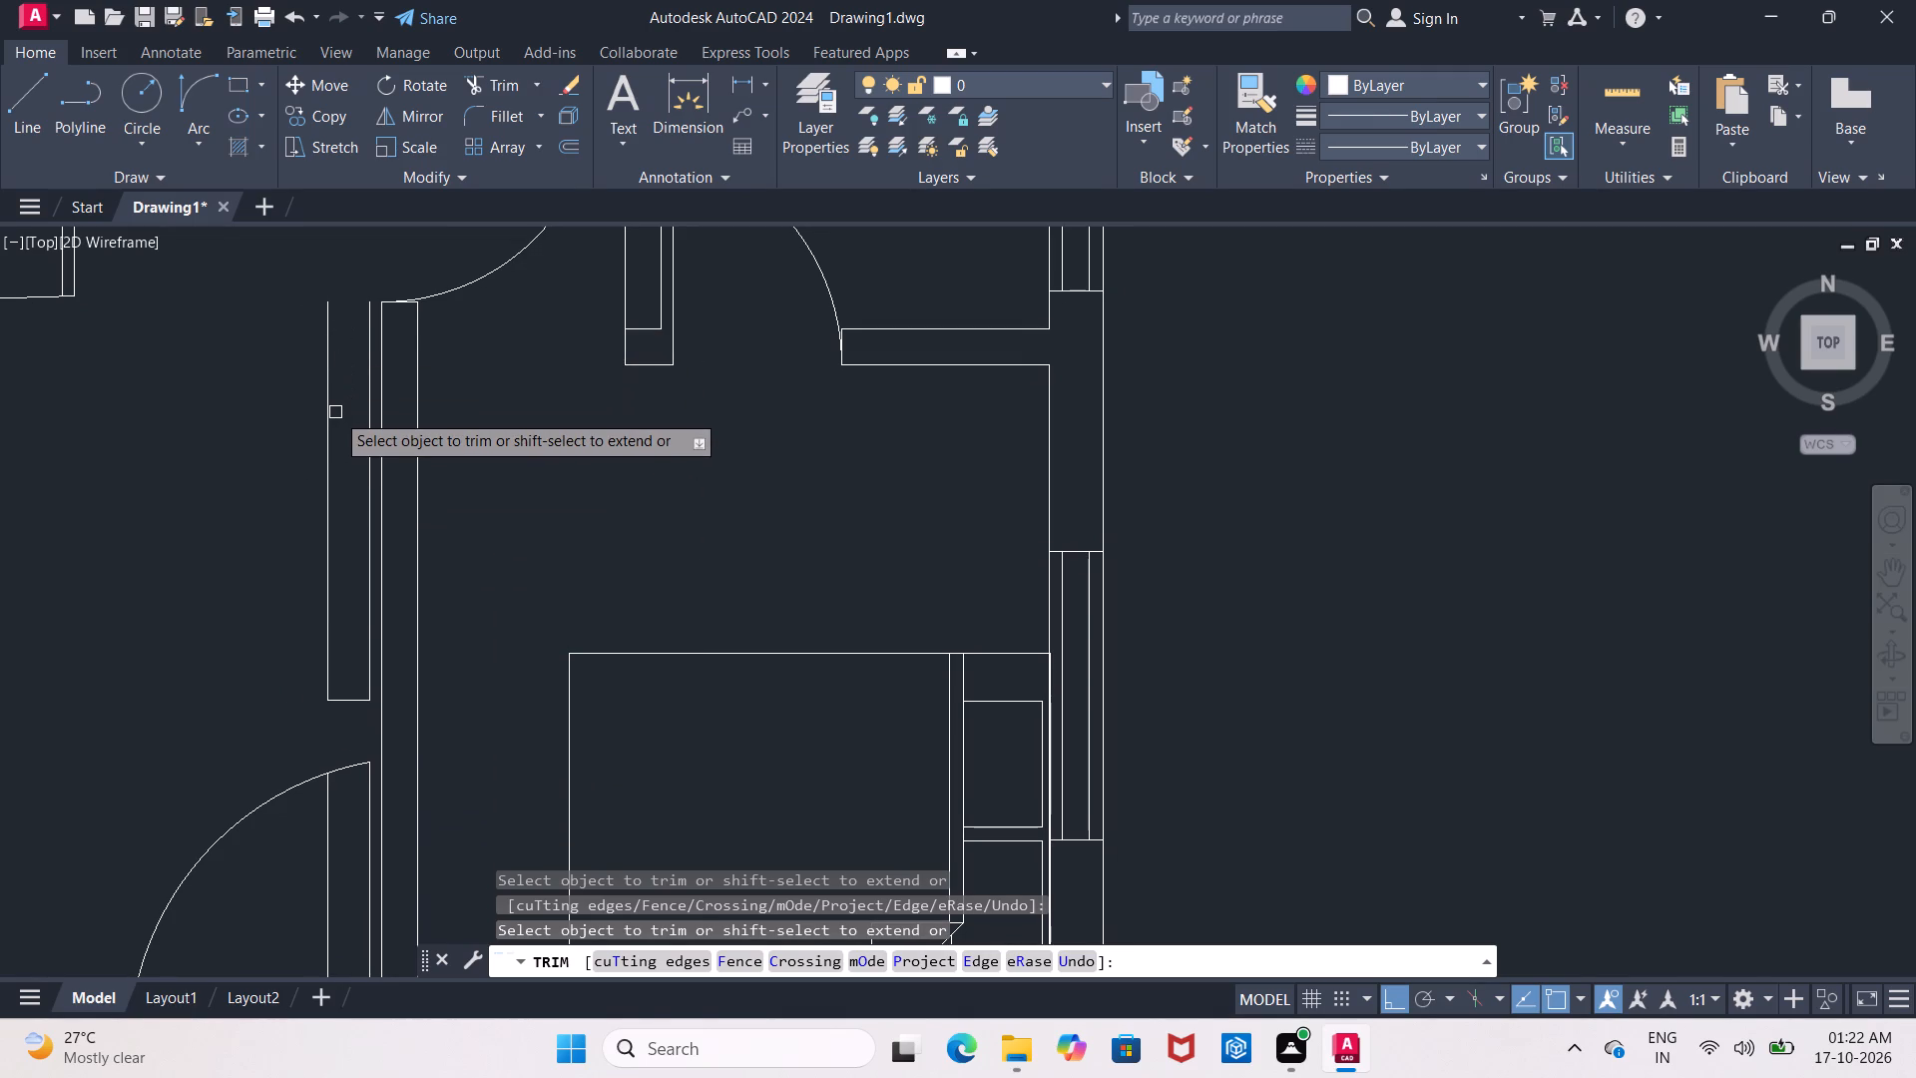
key("Escape")
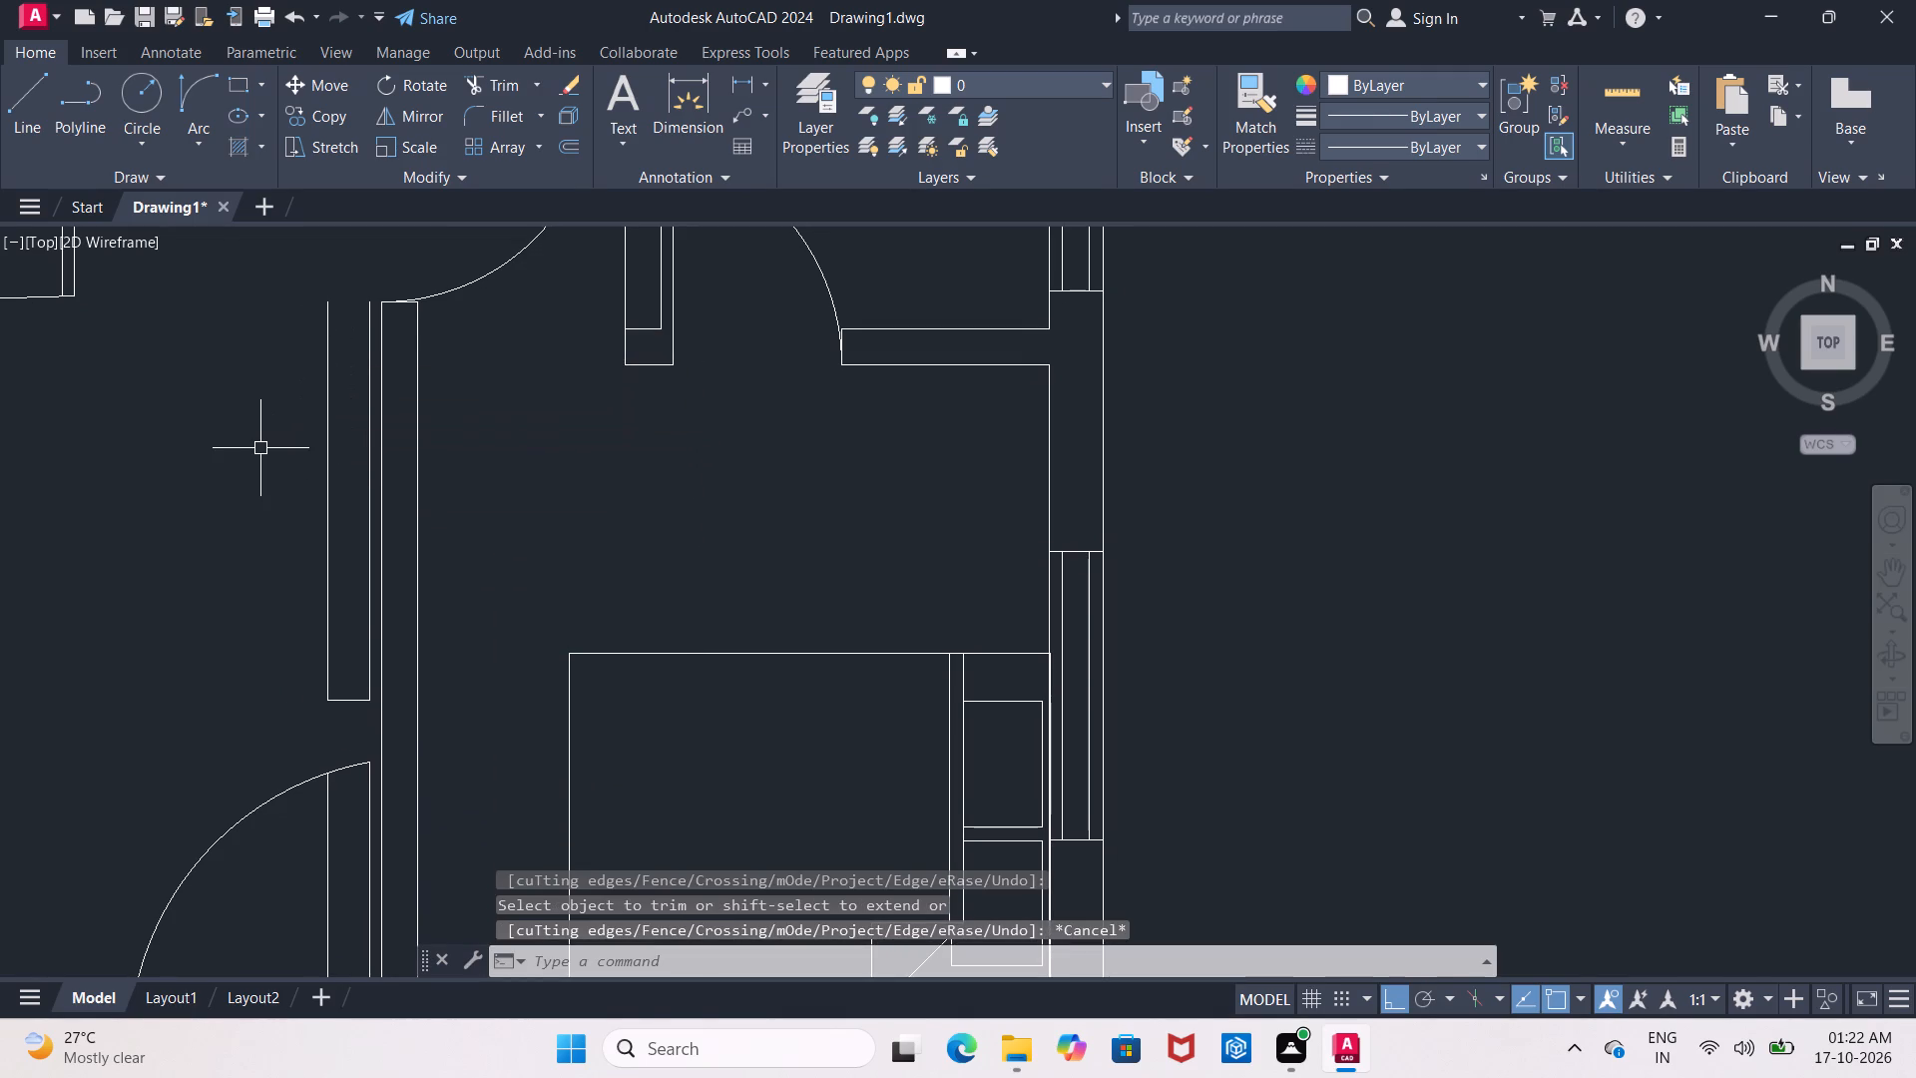
Draw a horizontal line across the two offset lines and the partition wall, just below the wall's upper end.
left_click(17, 100)
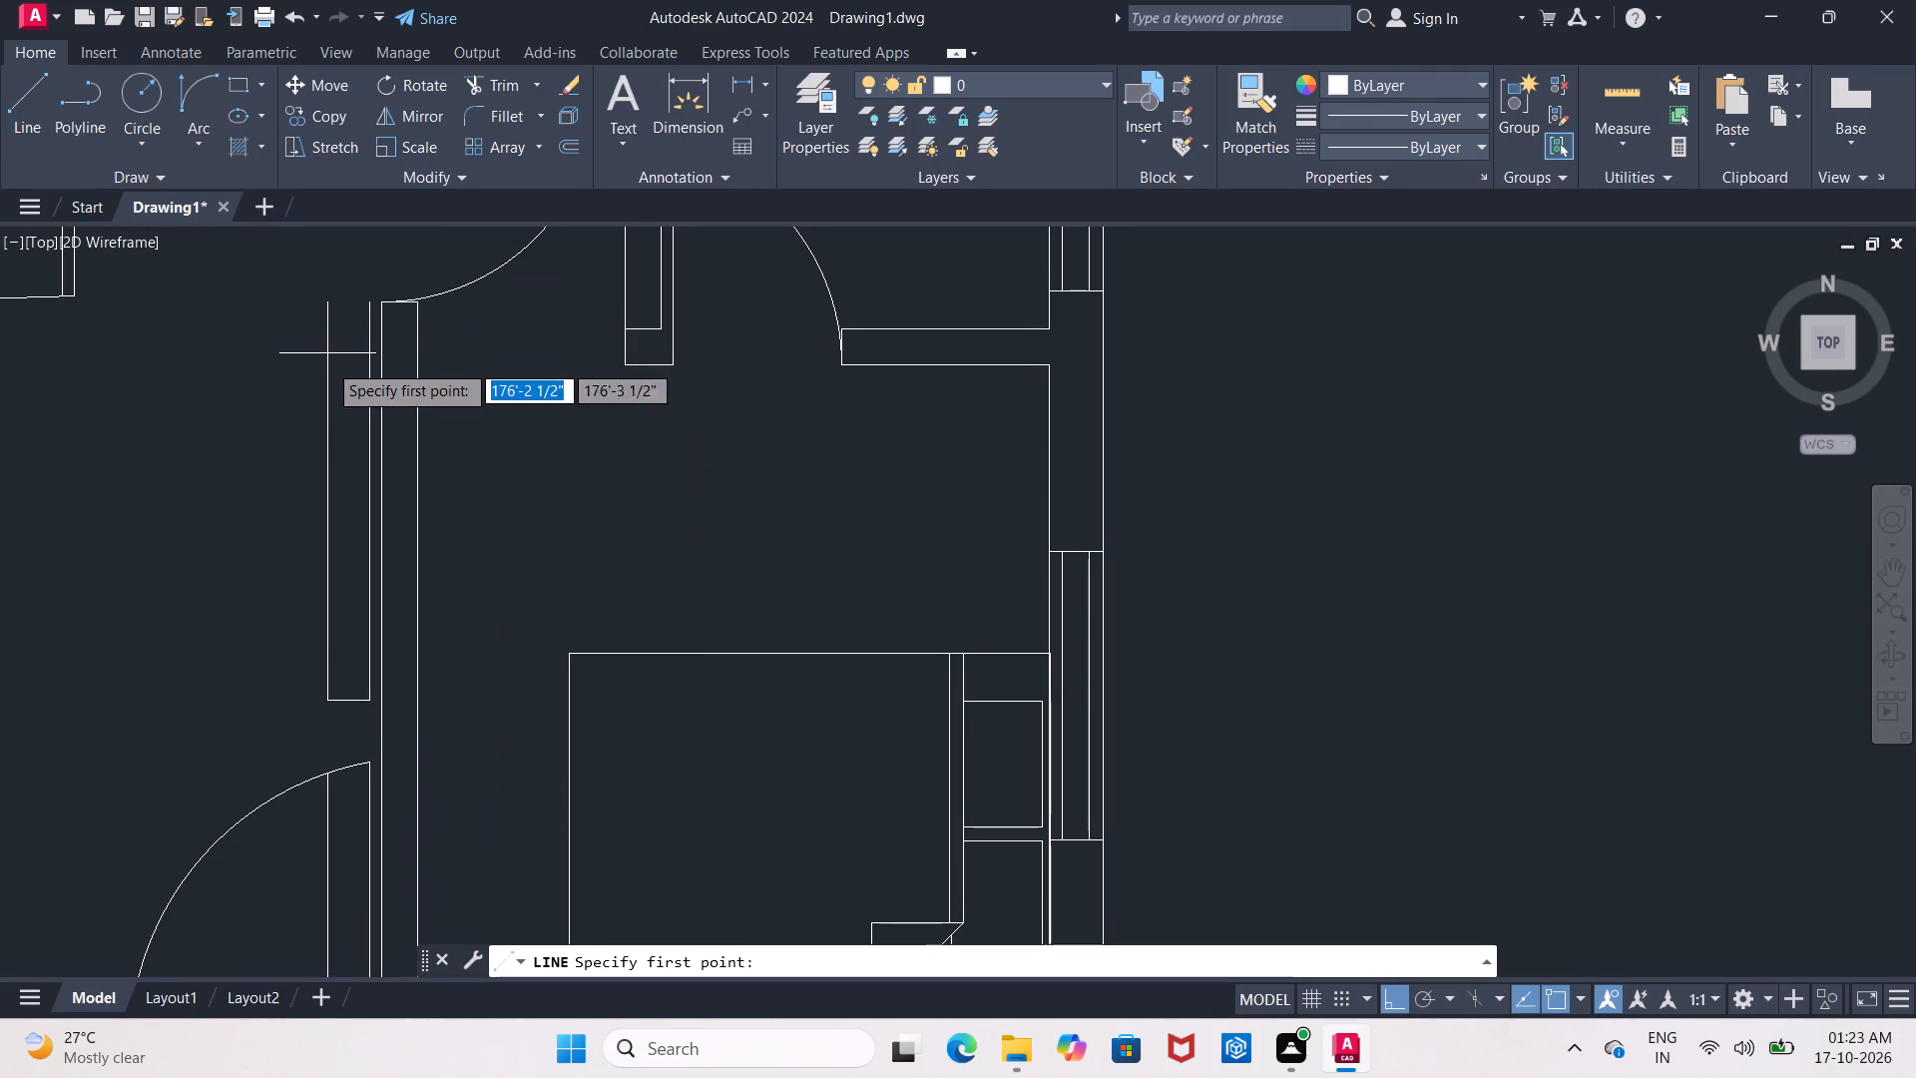
left_click(309, 368)
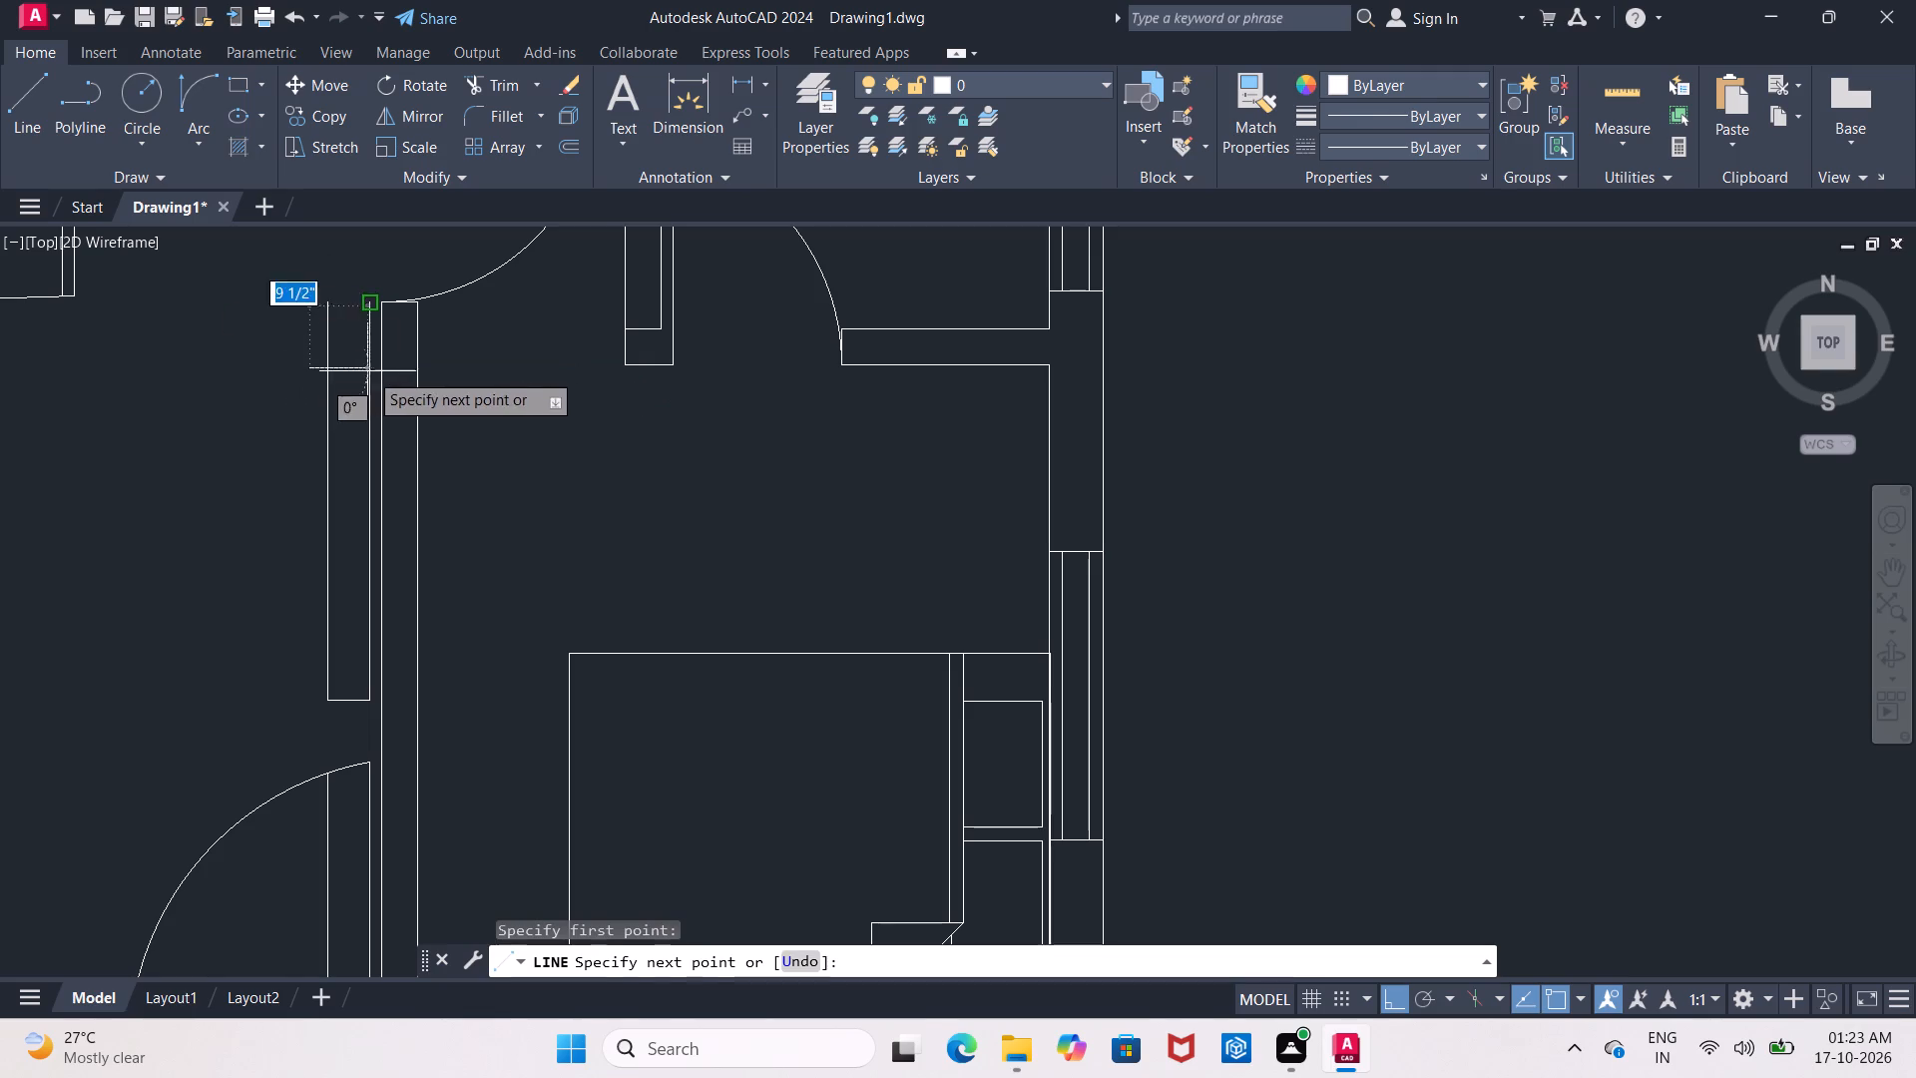
left_click(442, 391)
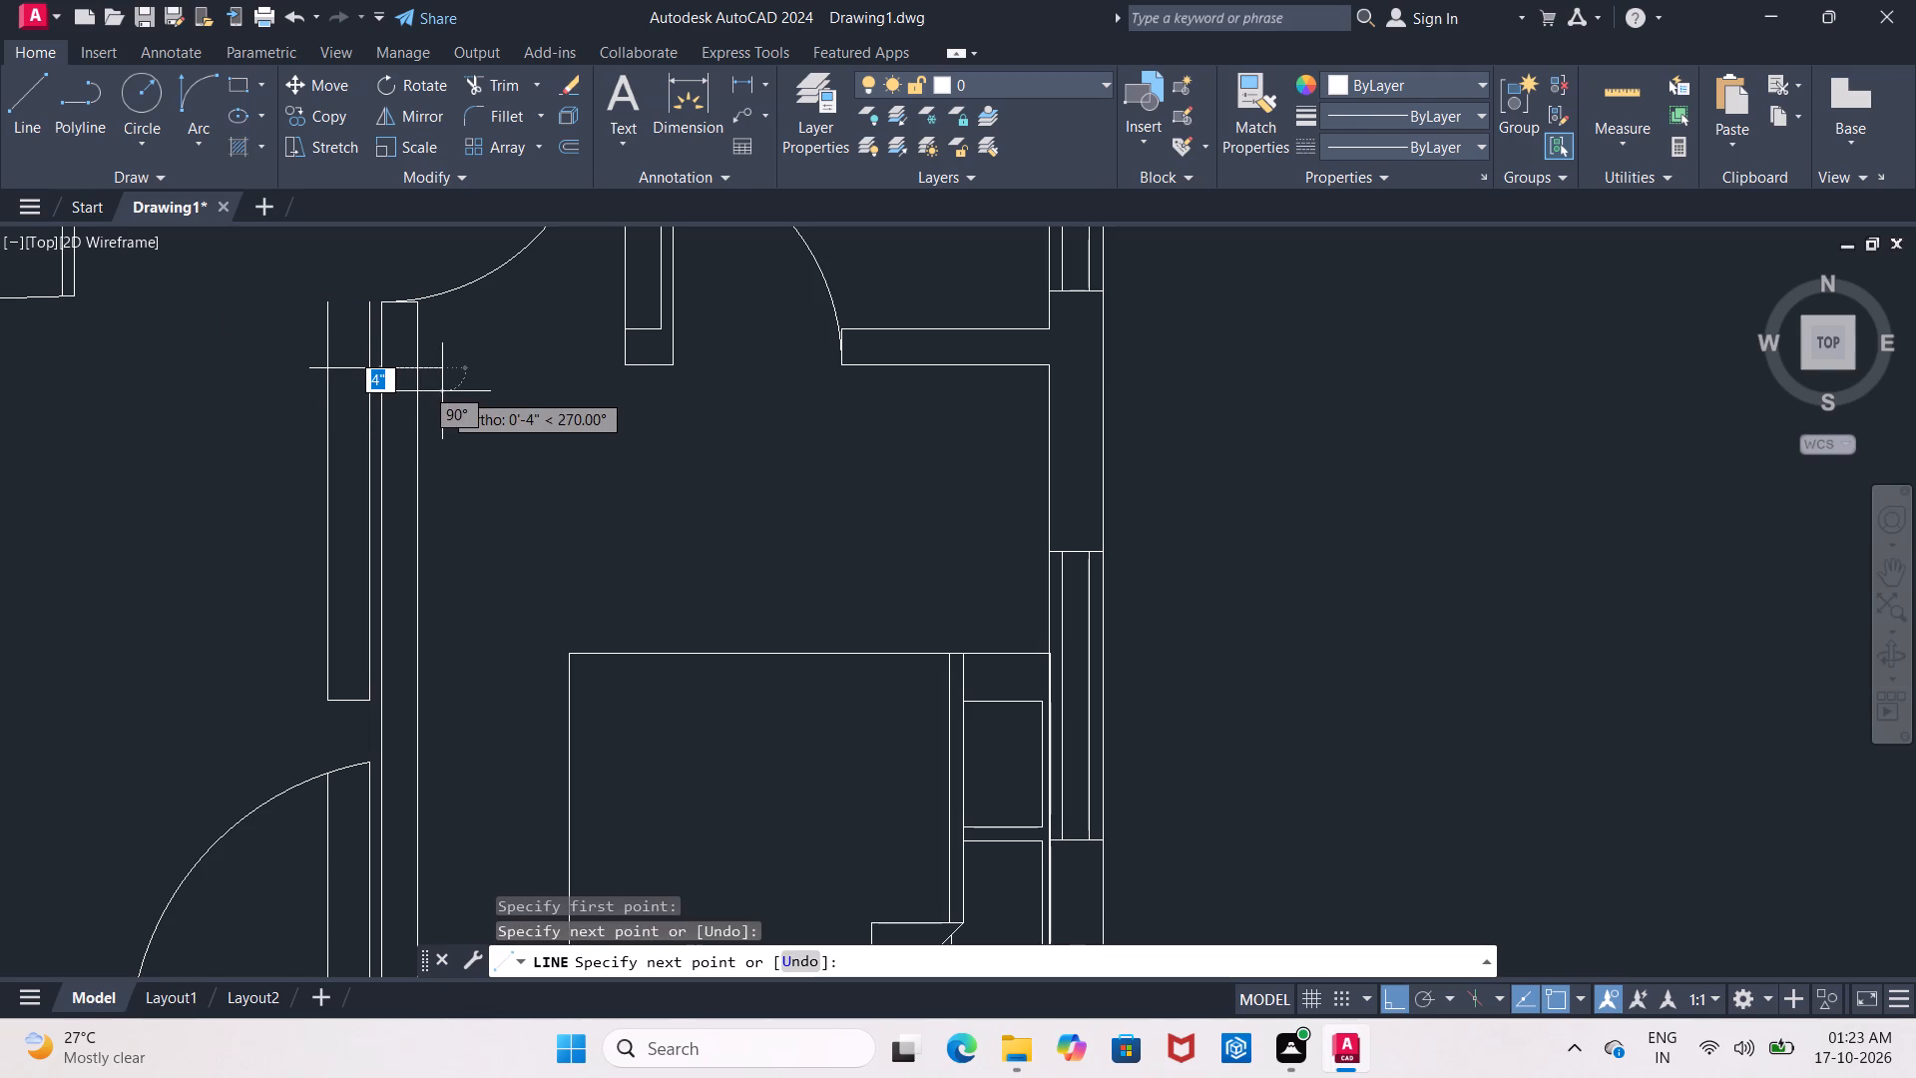
key("Escape")
Trim the offset lines above the upper crossing line, and the crossing line's parts in the gap and within the wall.
type("tr")
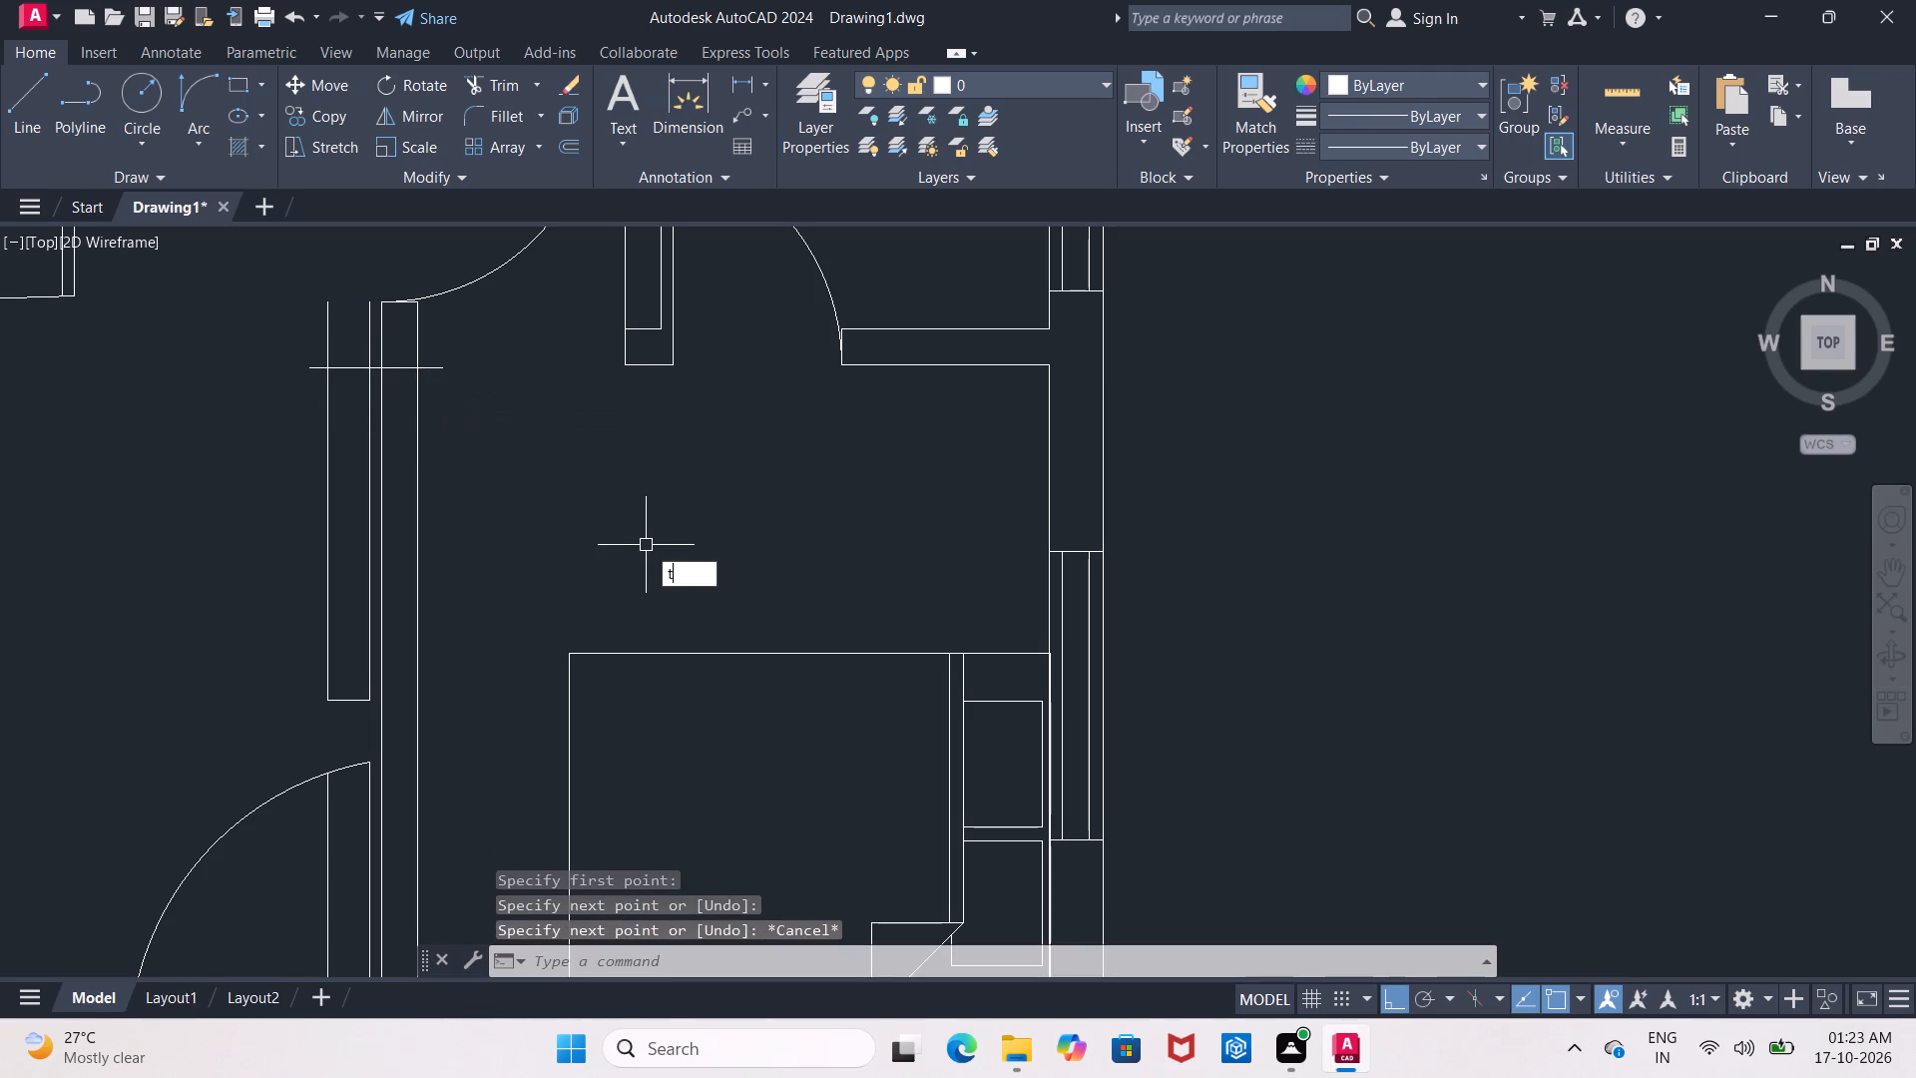
key("Return")
key("Return")
scroll(373, 373, "up", 2)
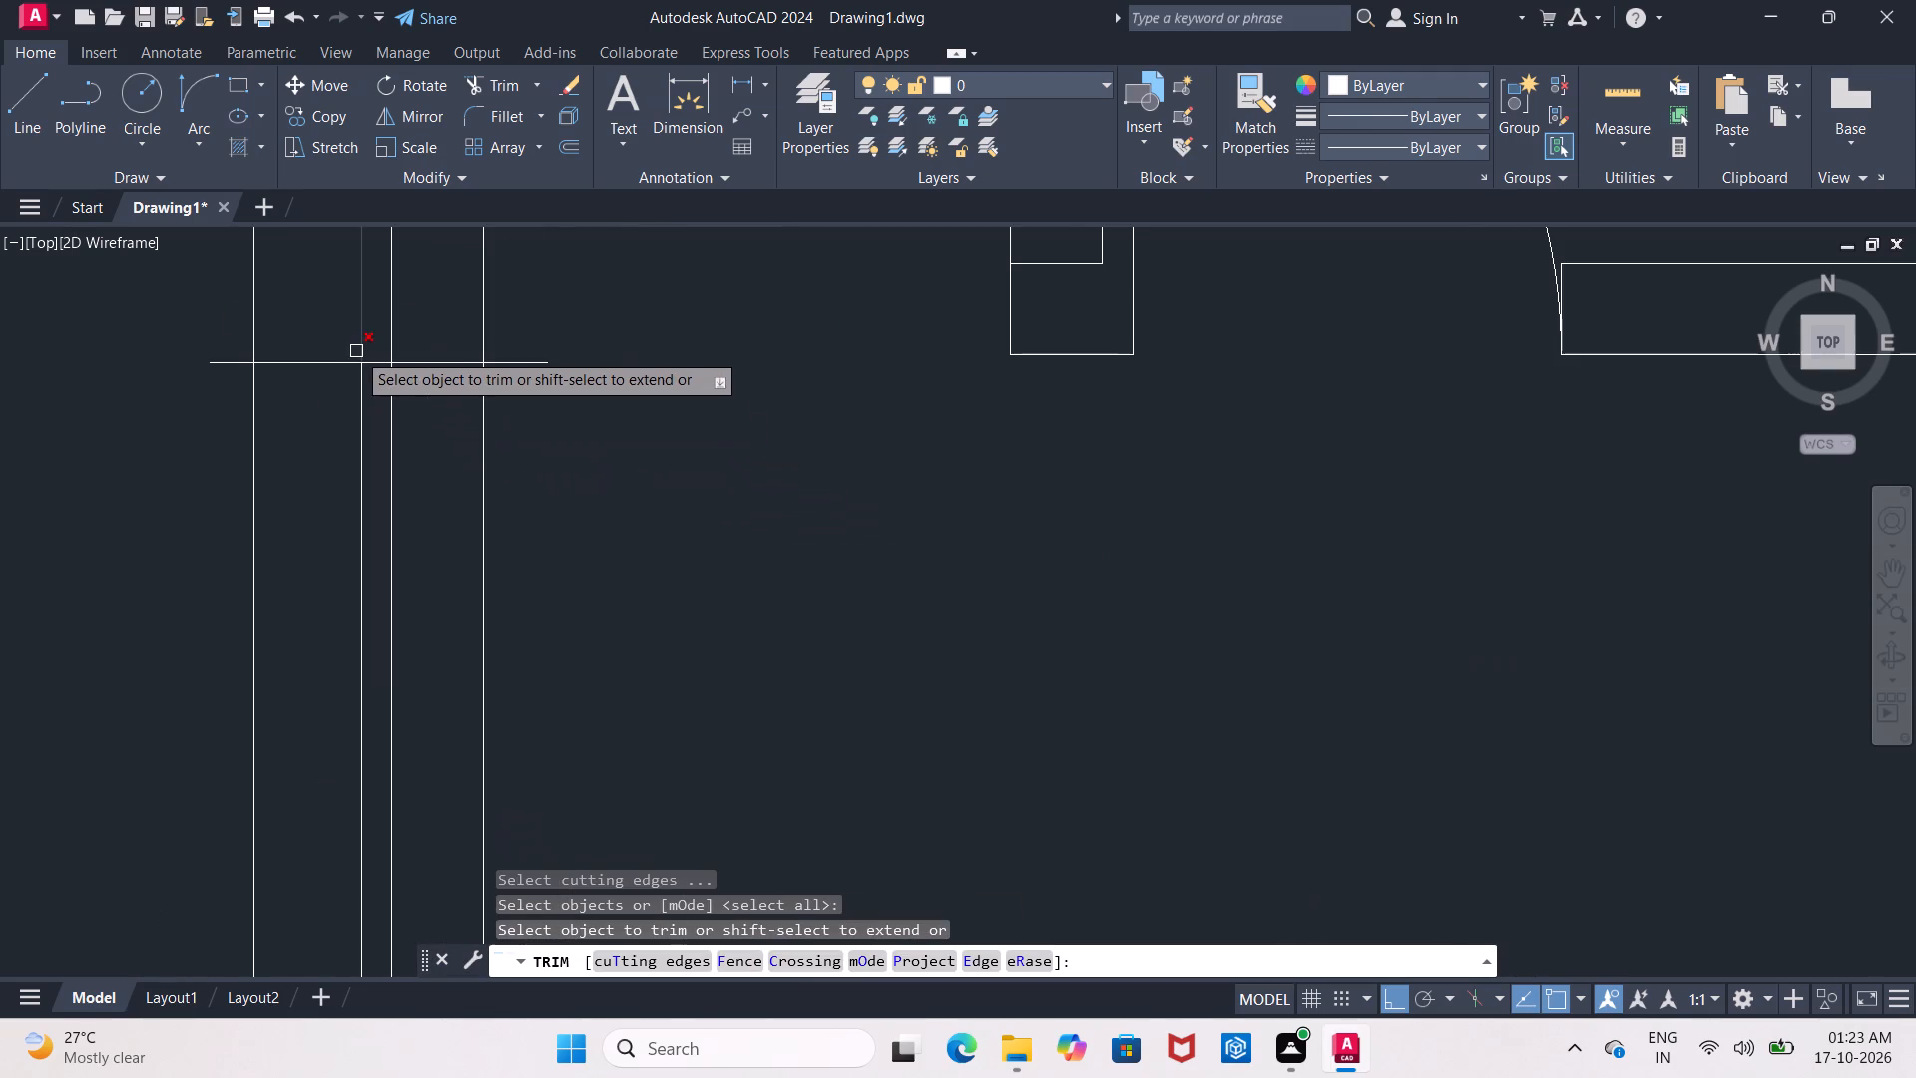
left_click(373, 364)
left_click(361, 339)
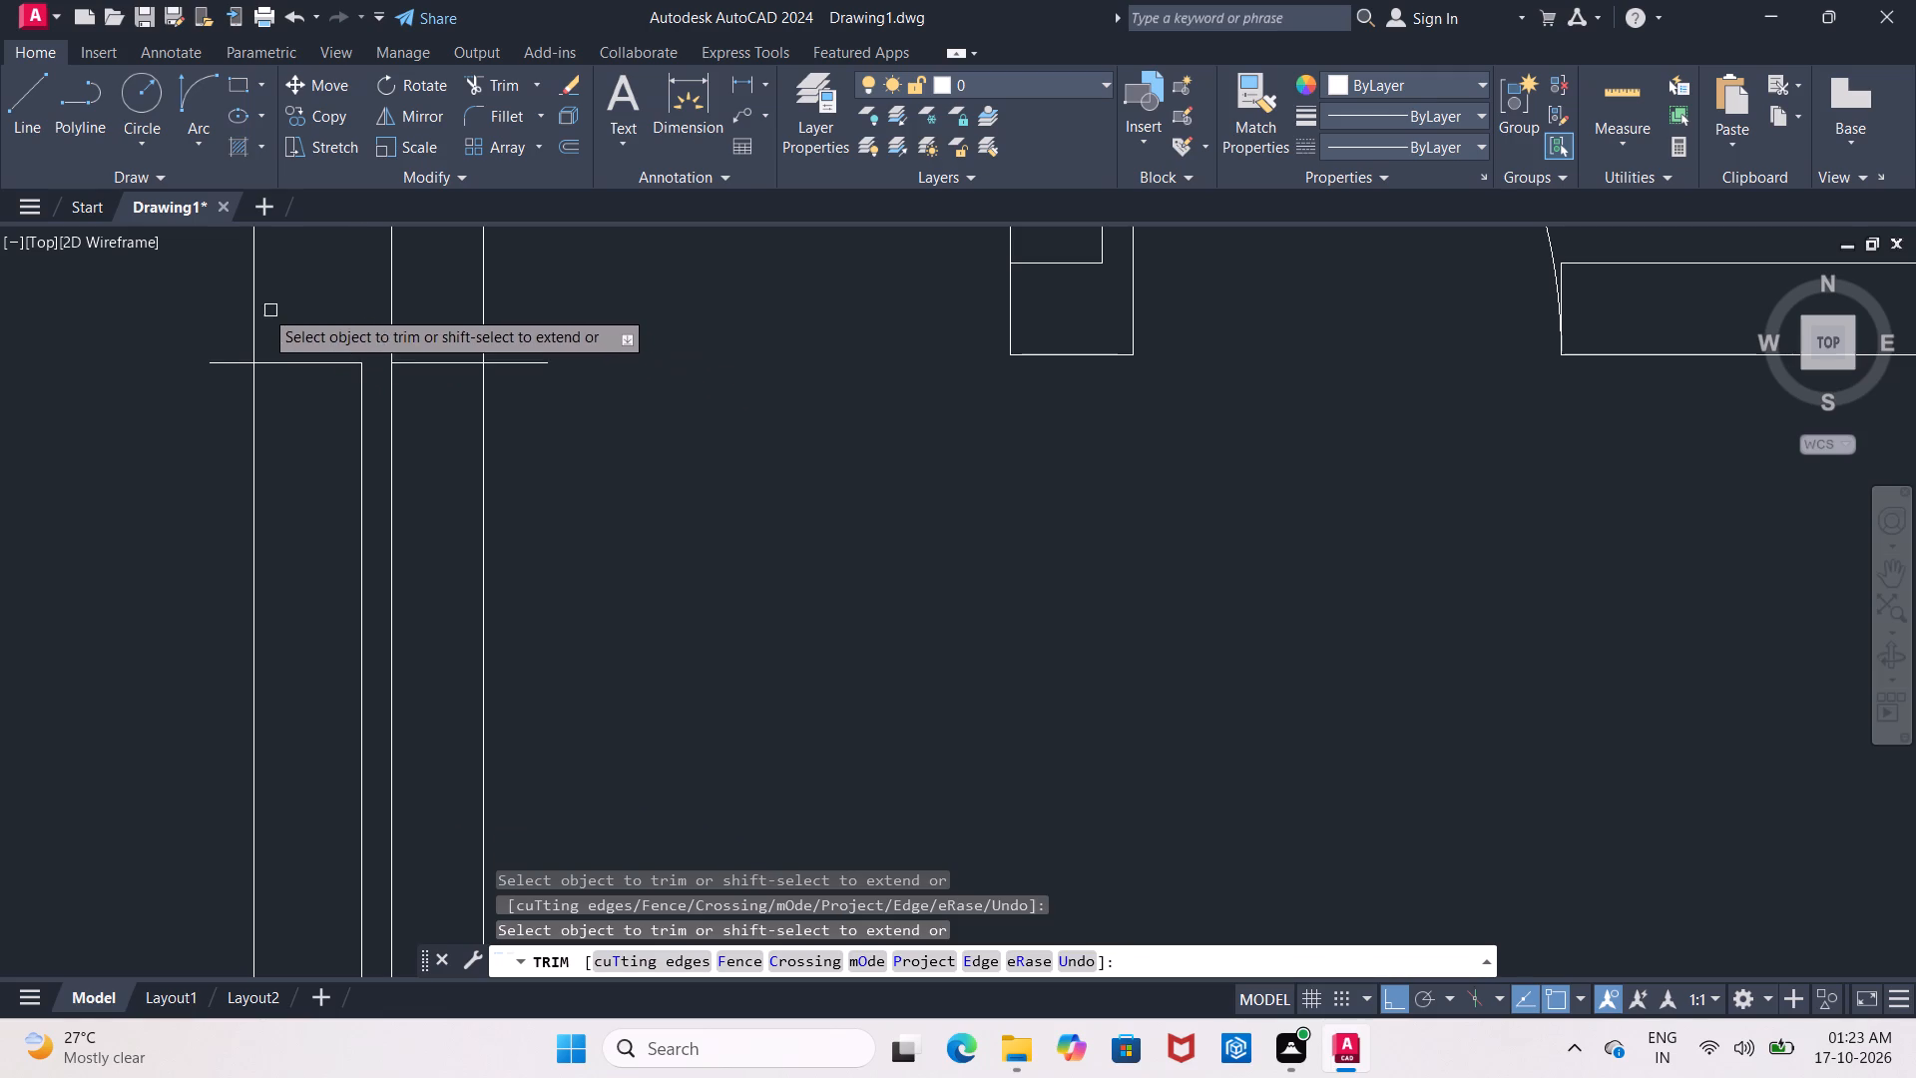
left_click(249, 306)
left_click(234, 355)
left_click(231, 362)
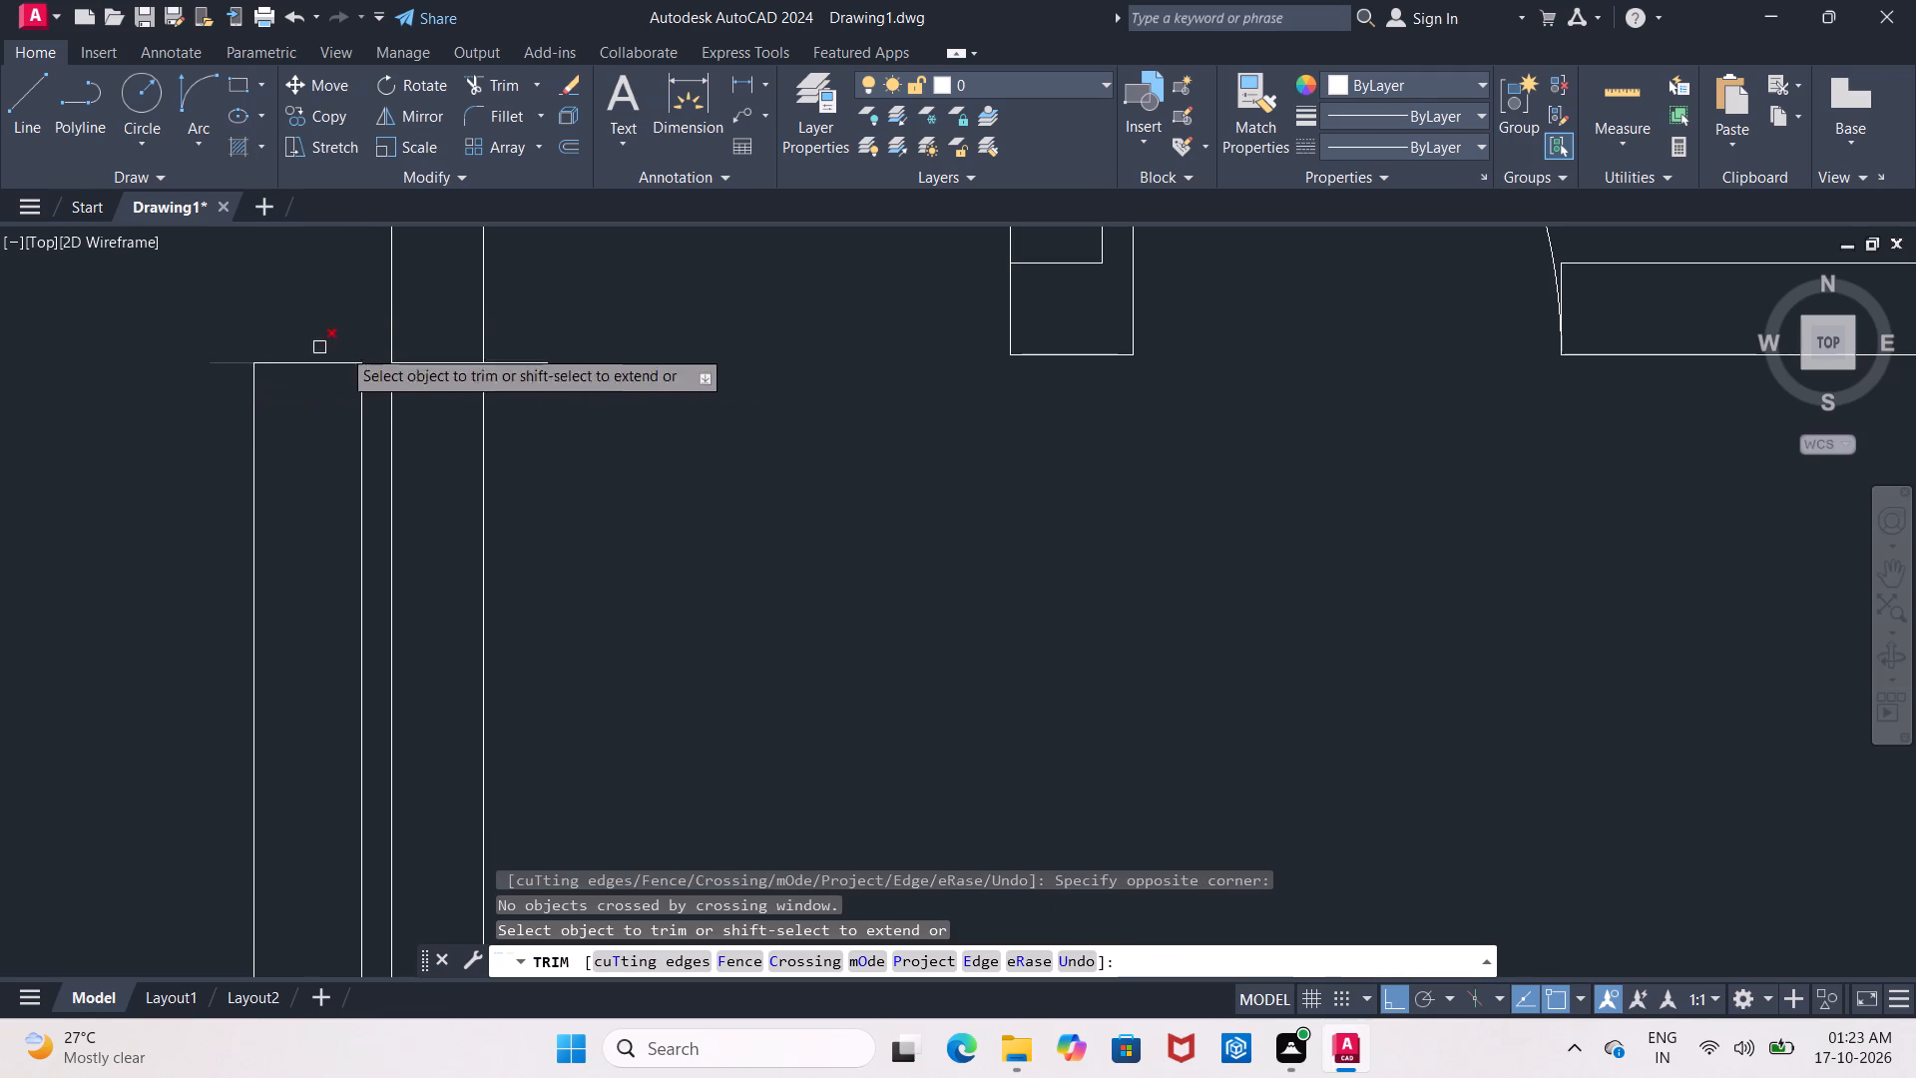
left_click(443, 364)
left_click(530, 364)
left_click(530, 364)
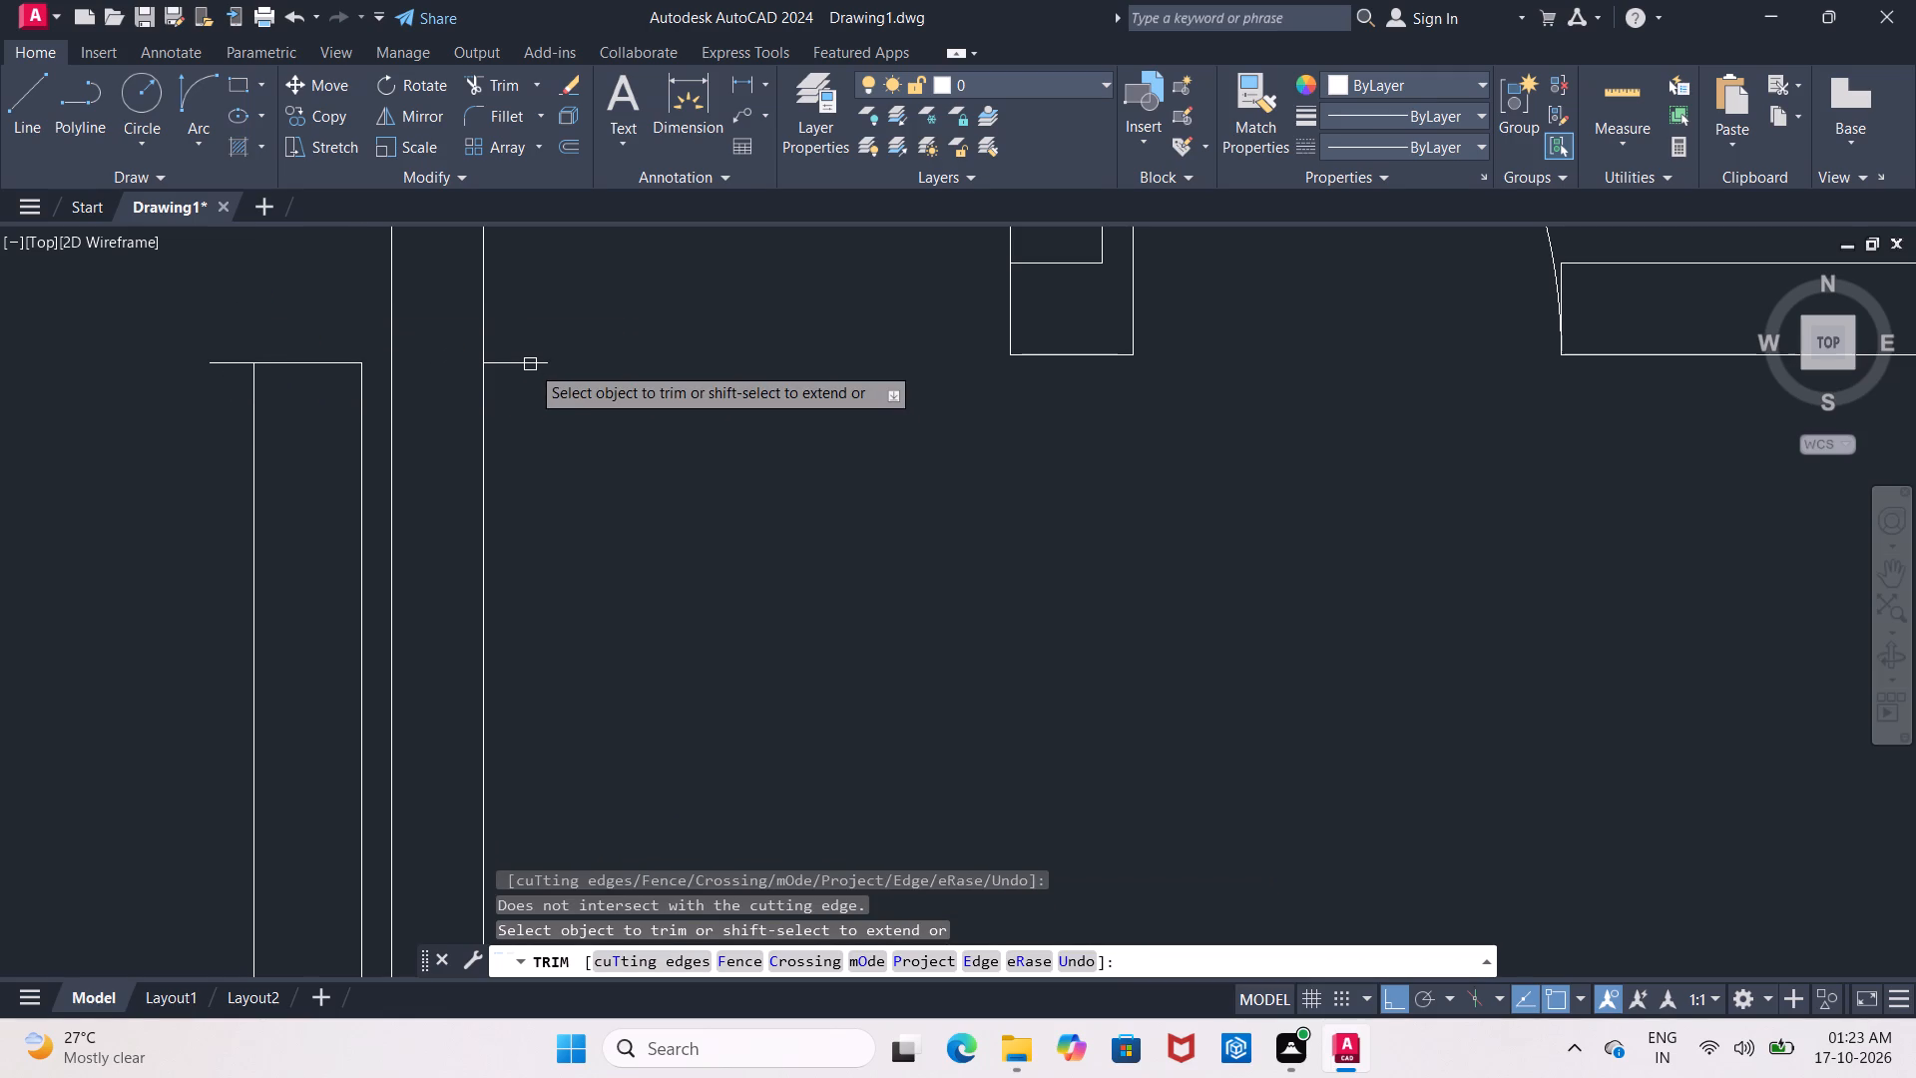
key("Escape")
Erase the leftover piece of the crossing line on the bedroom side of the partition wall.
left_click(525, 362)
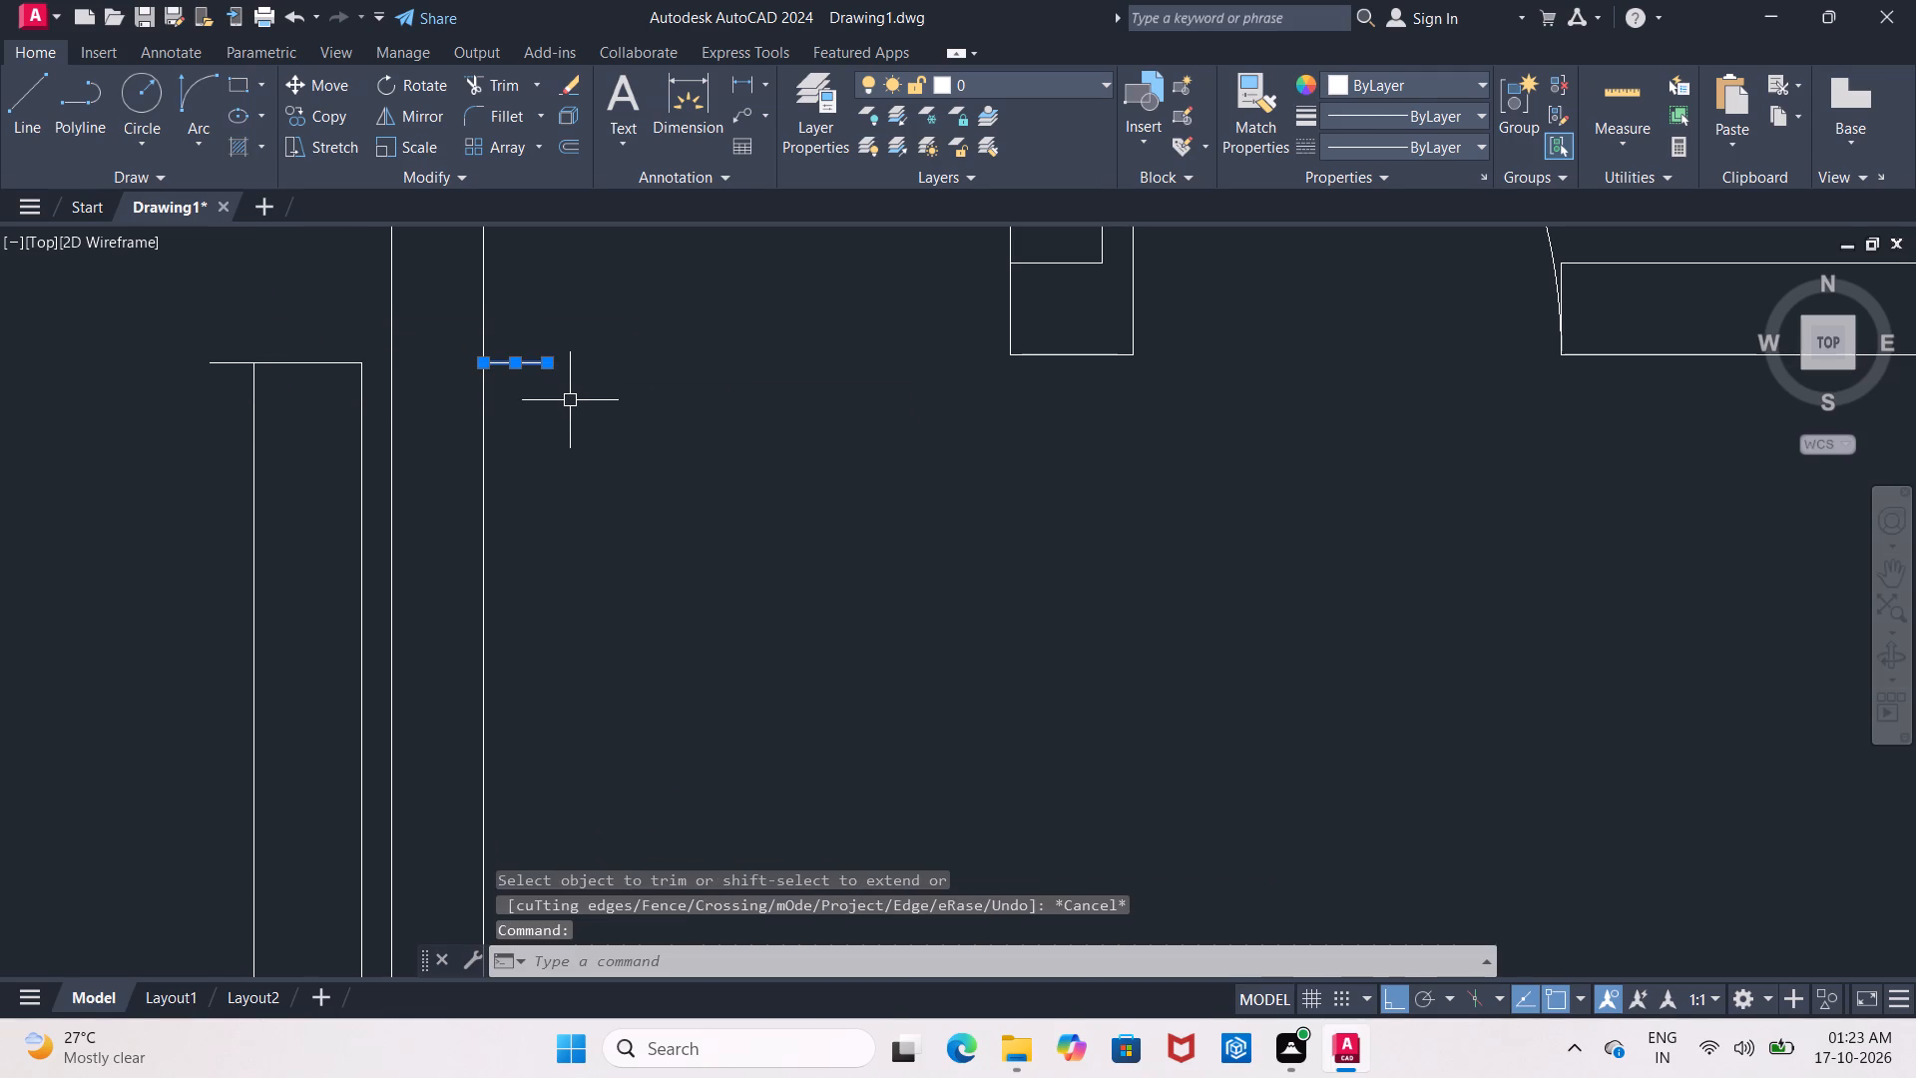
key("Insert")
key("Delete")
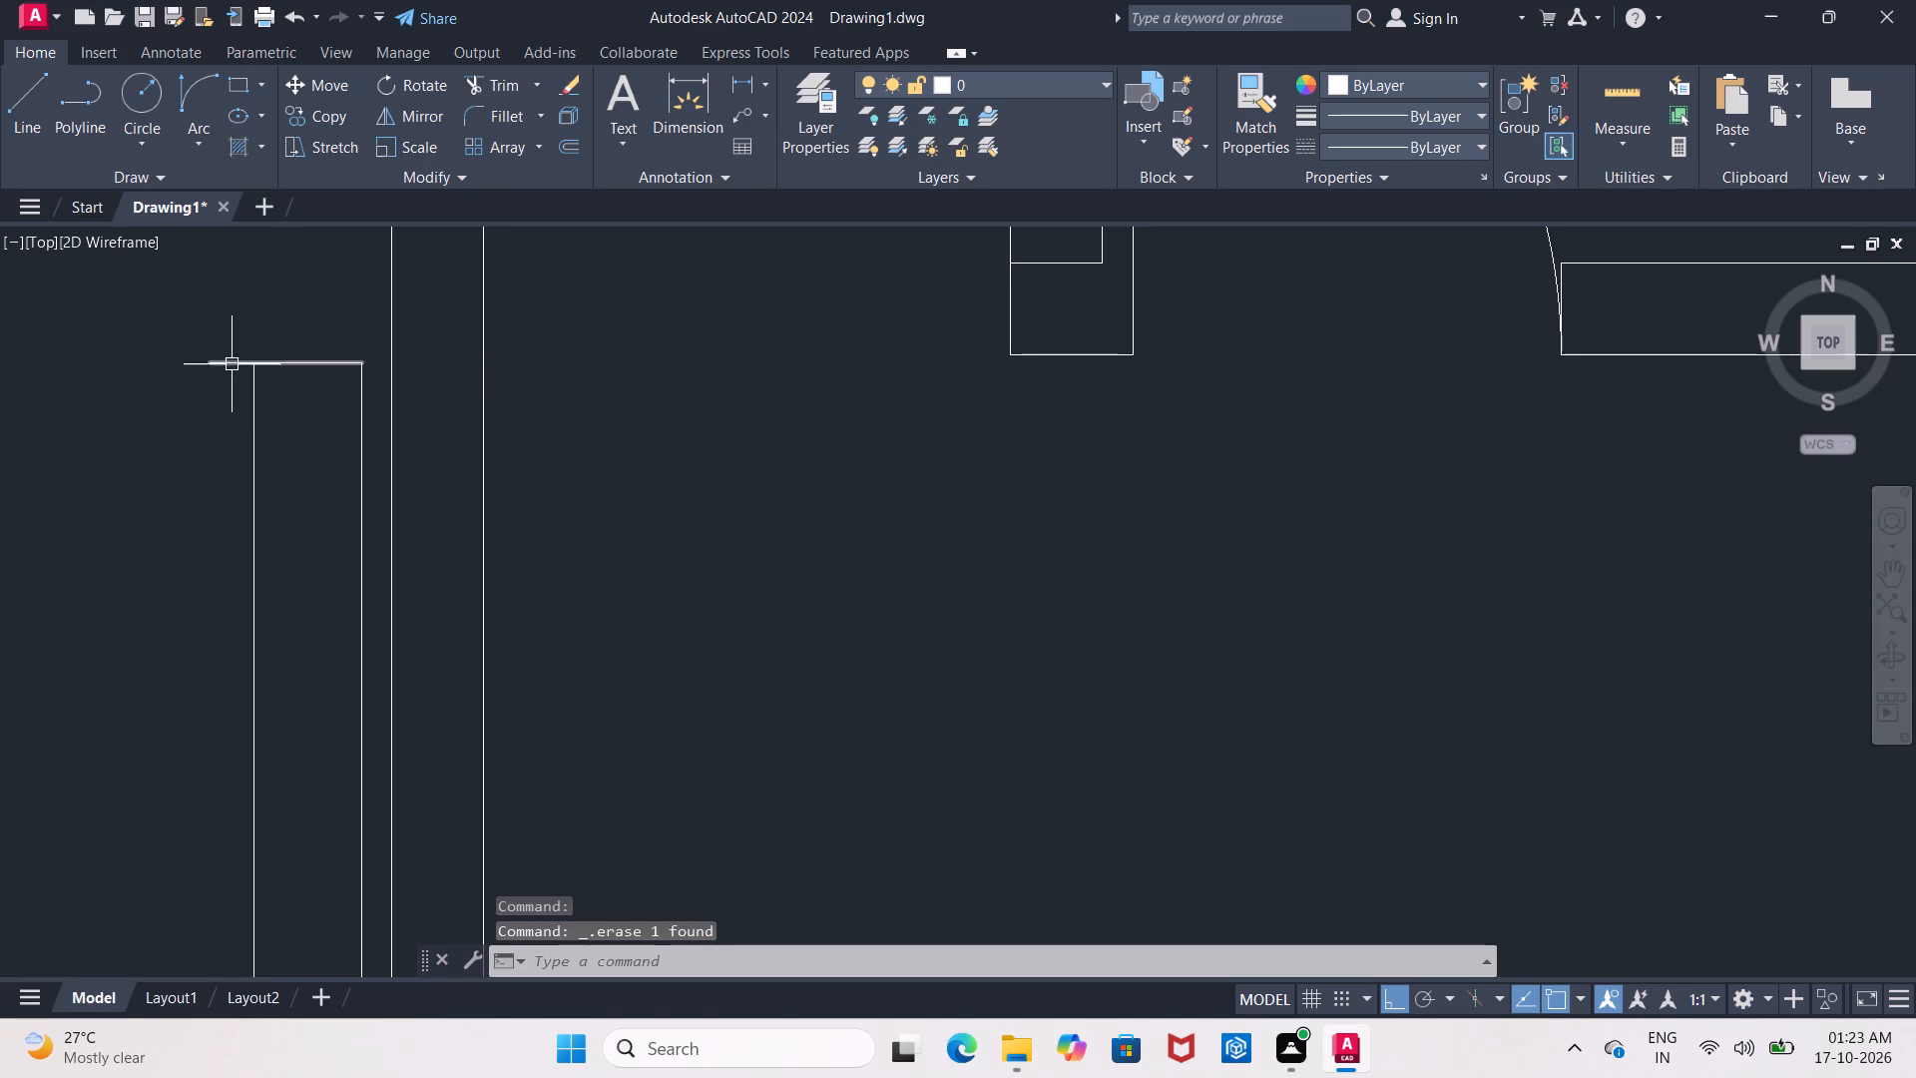
Trim the overhang of the upper crossing line on the large-room side of the fixture.
key("t")
key("r")
key("Return")
key("Return")
left_click(231, 365)
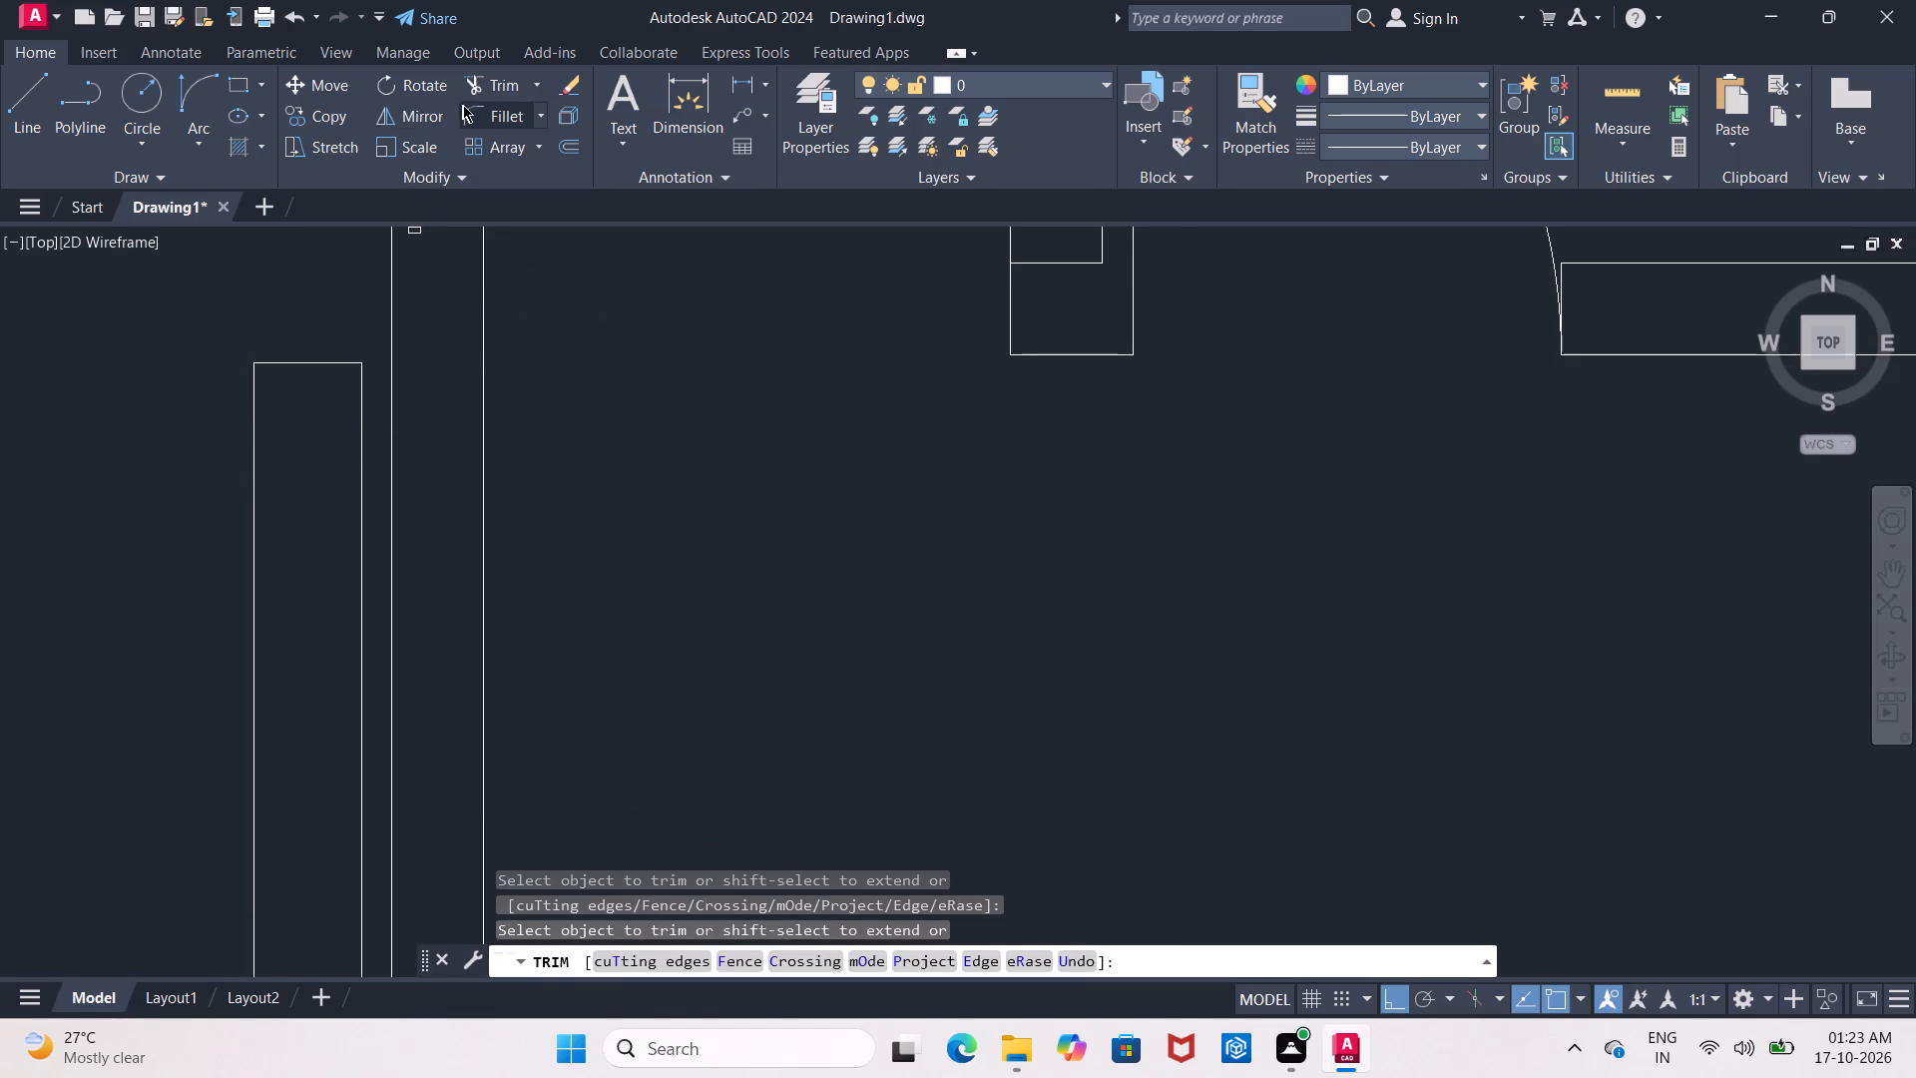
Fillet the fixture's two long side lines together at their upper ends to form a semicircular end.
left_click(468, 109)
left_click(248, 477)
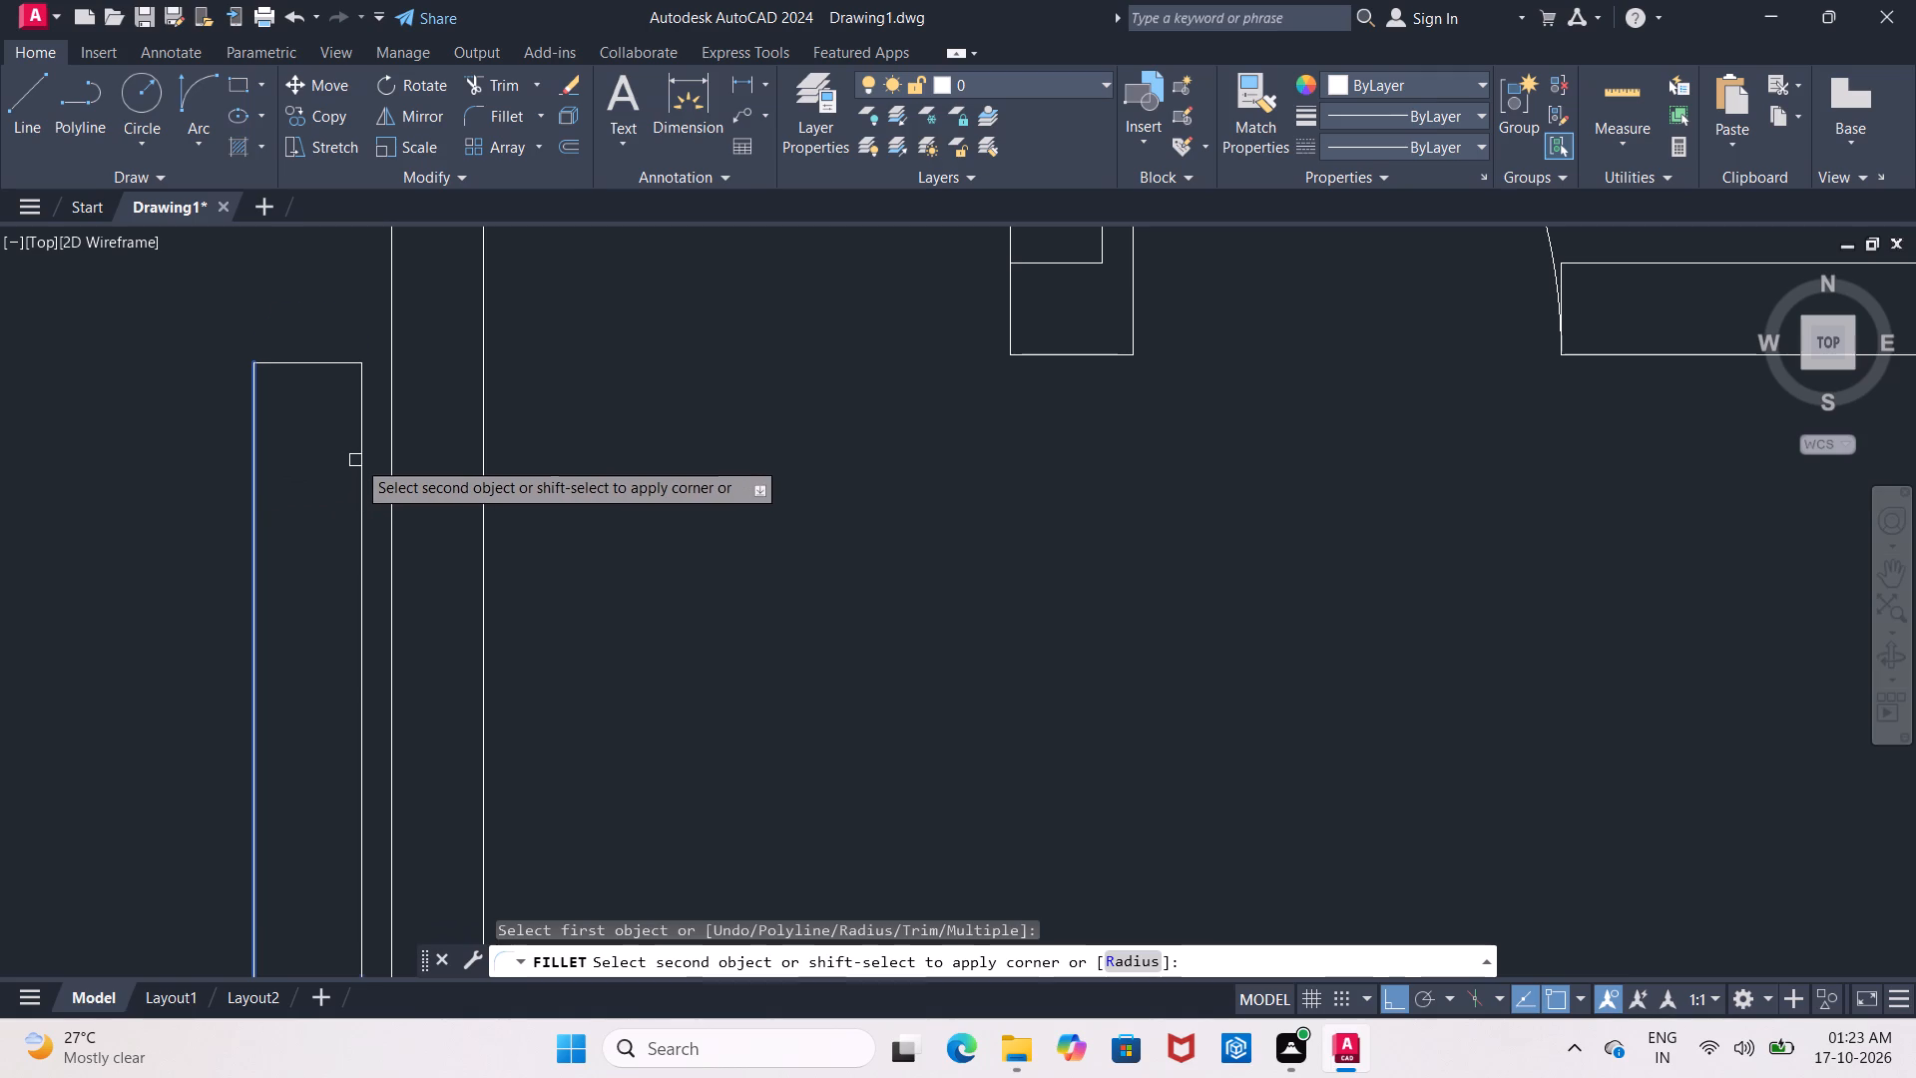
left_click(358, 458)
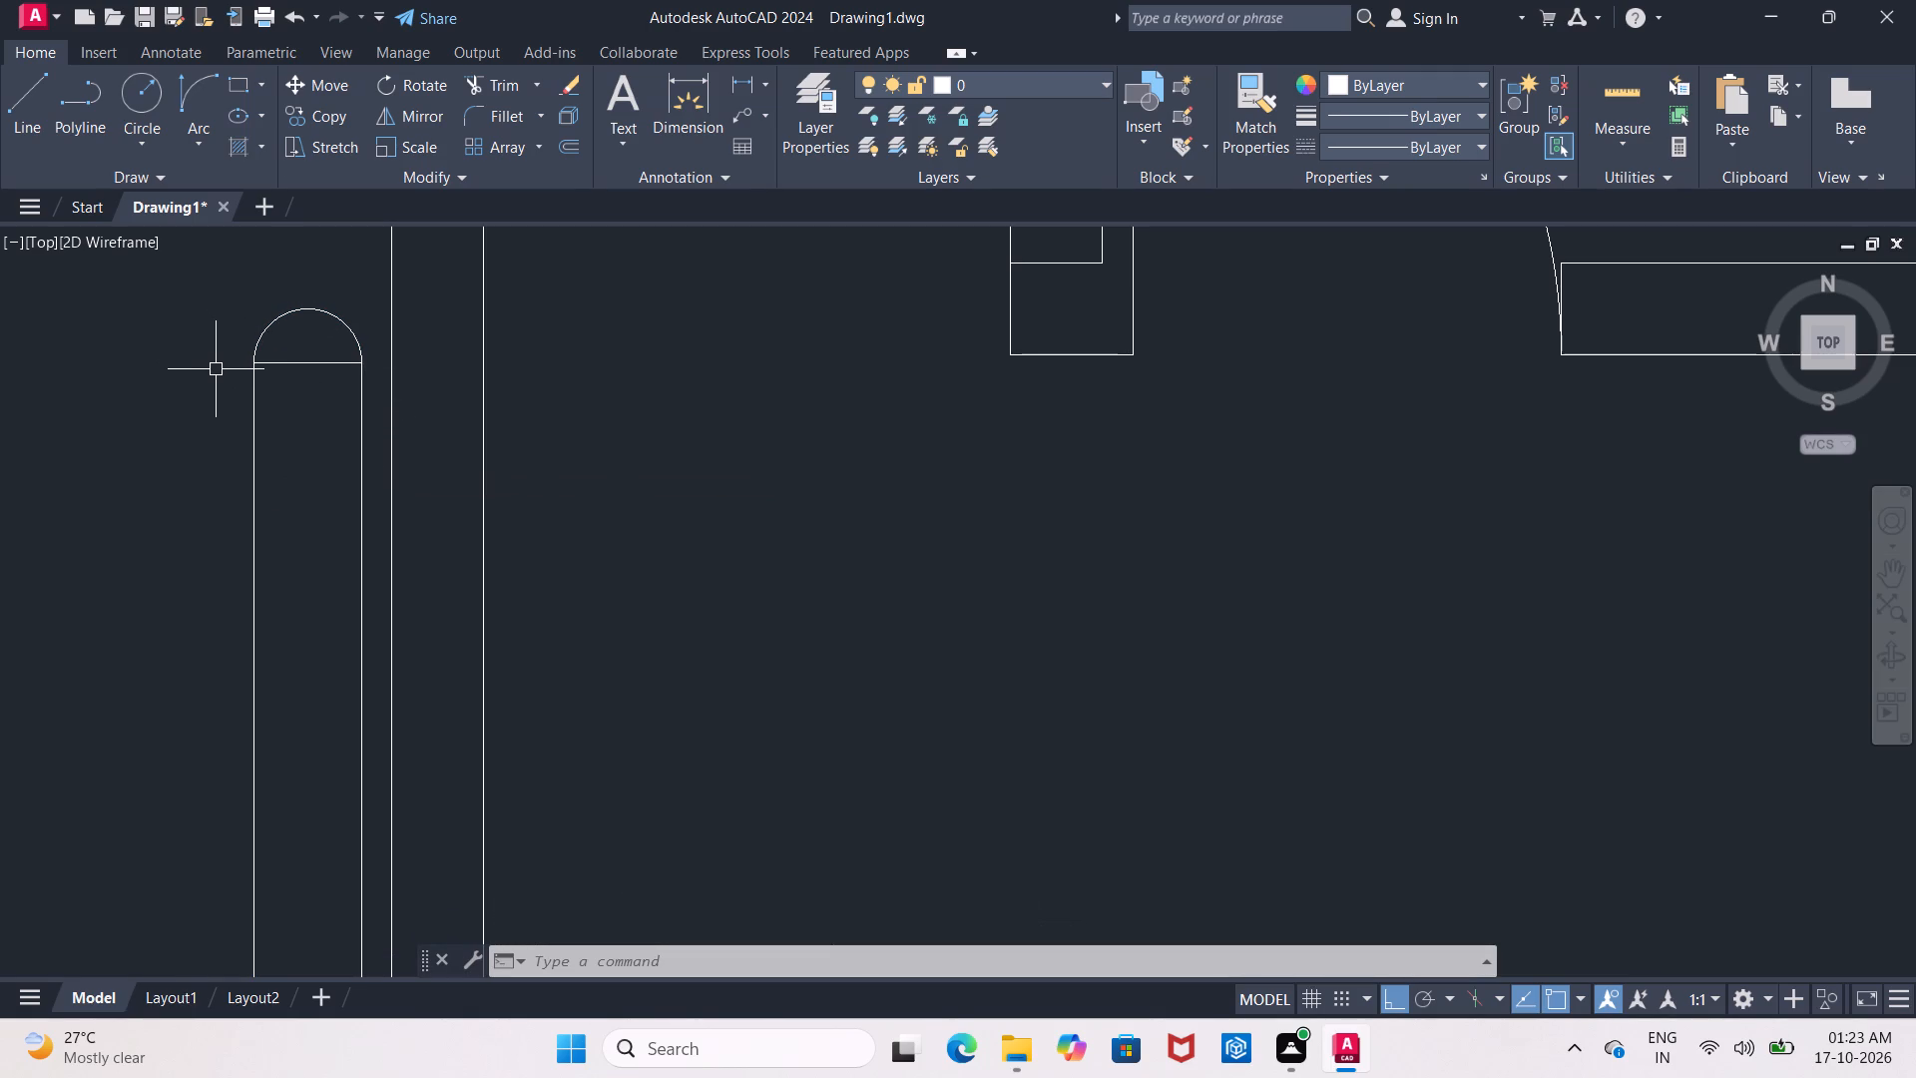
key("Escape")
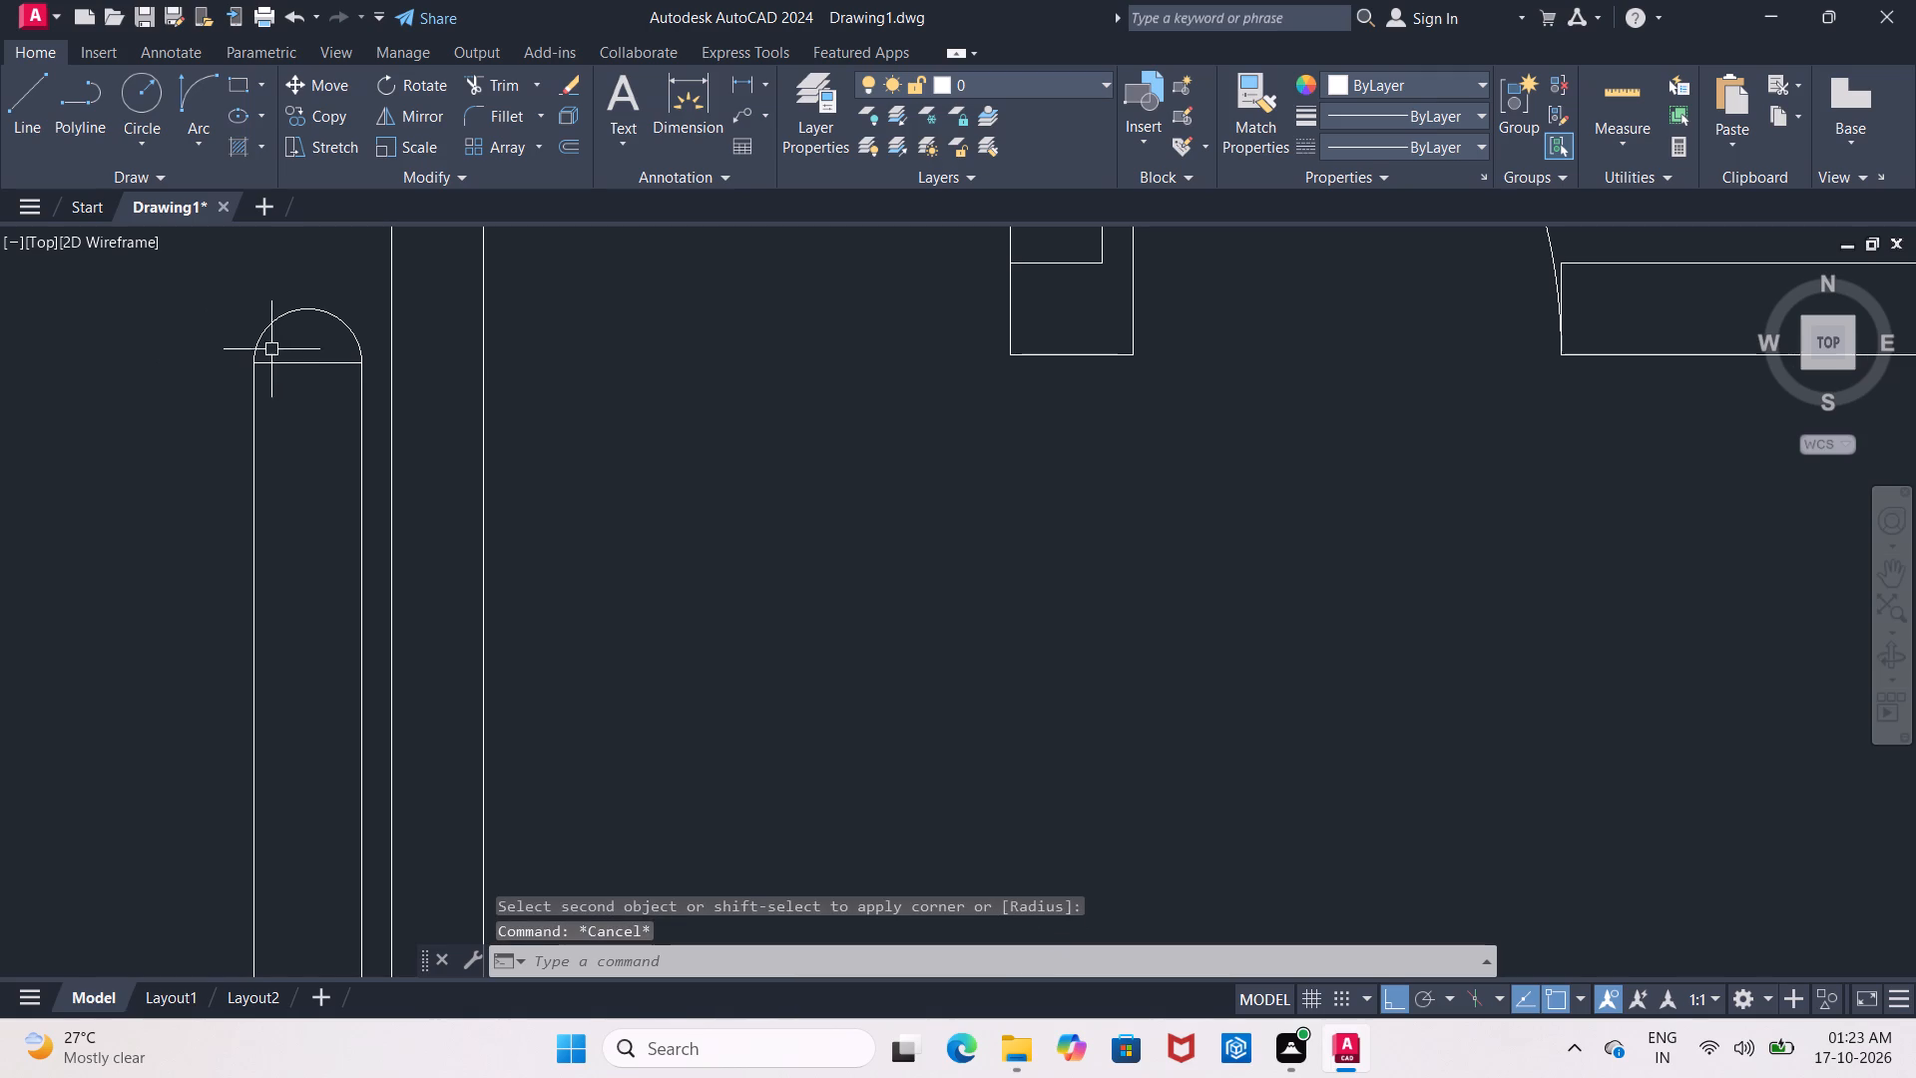
Erase the straight line across the fixture's upper end beneath the semicircular arc.
left_click(285, 313)
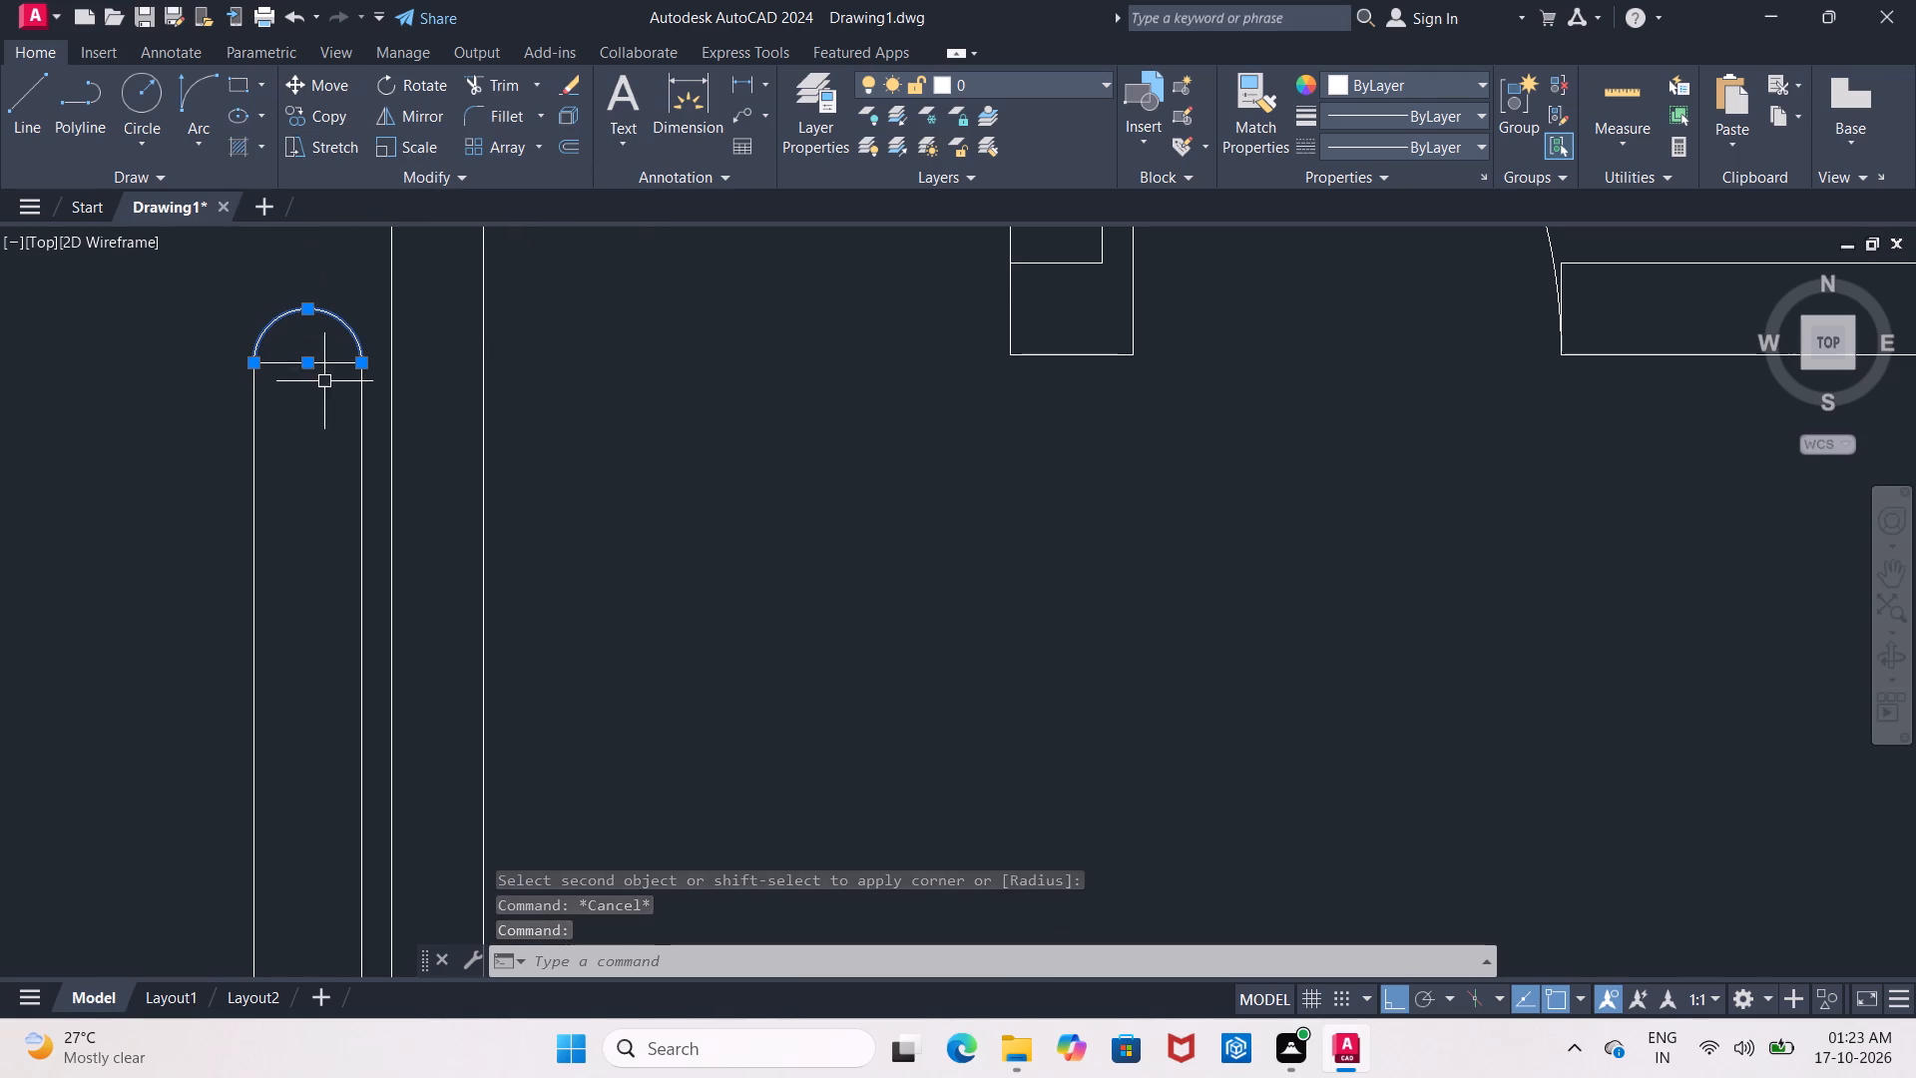
key("Escape")
left_click(311, 359)
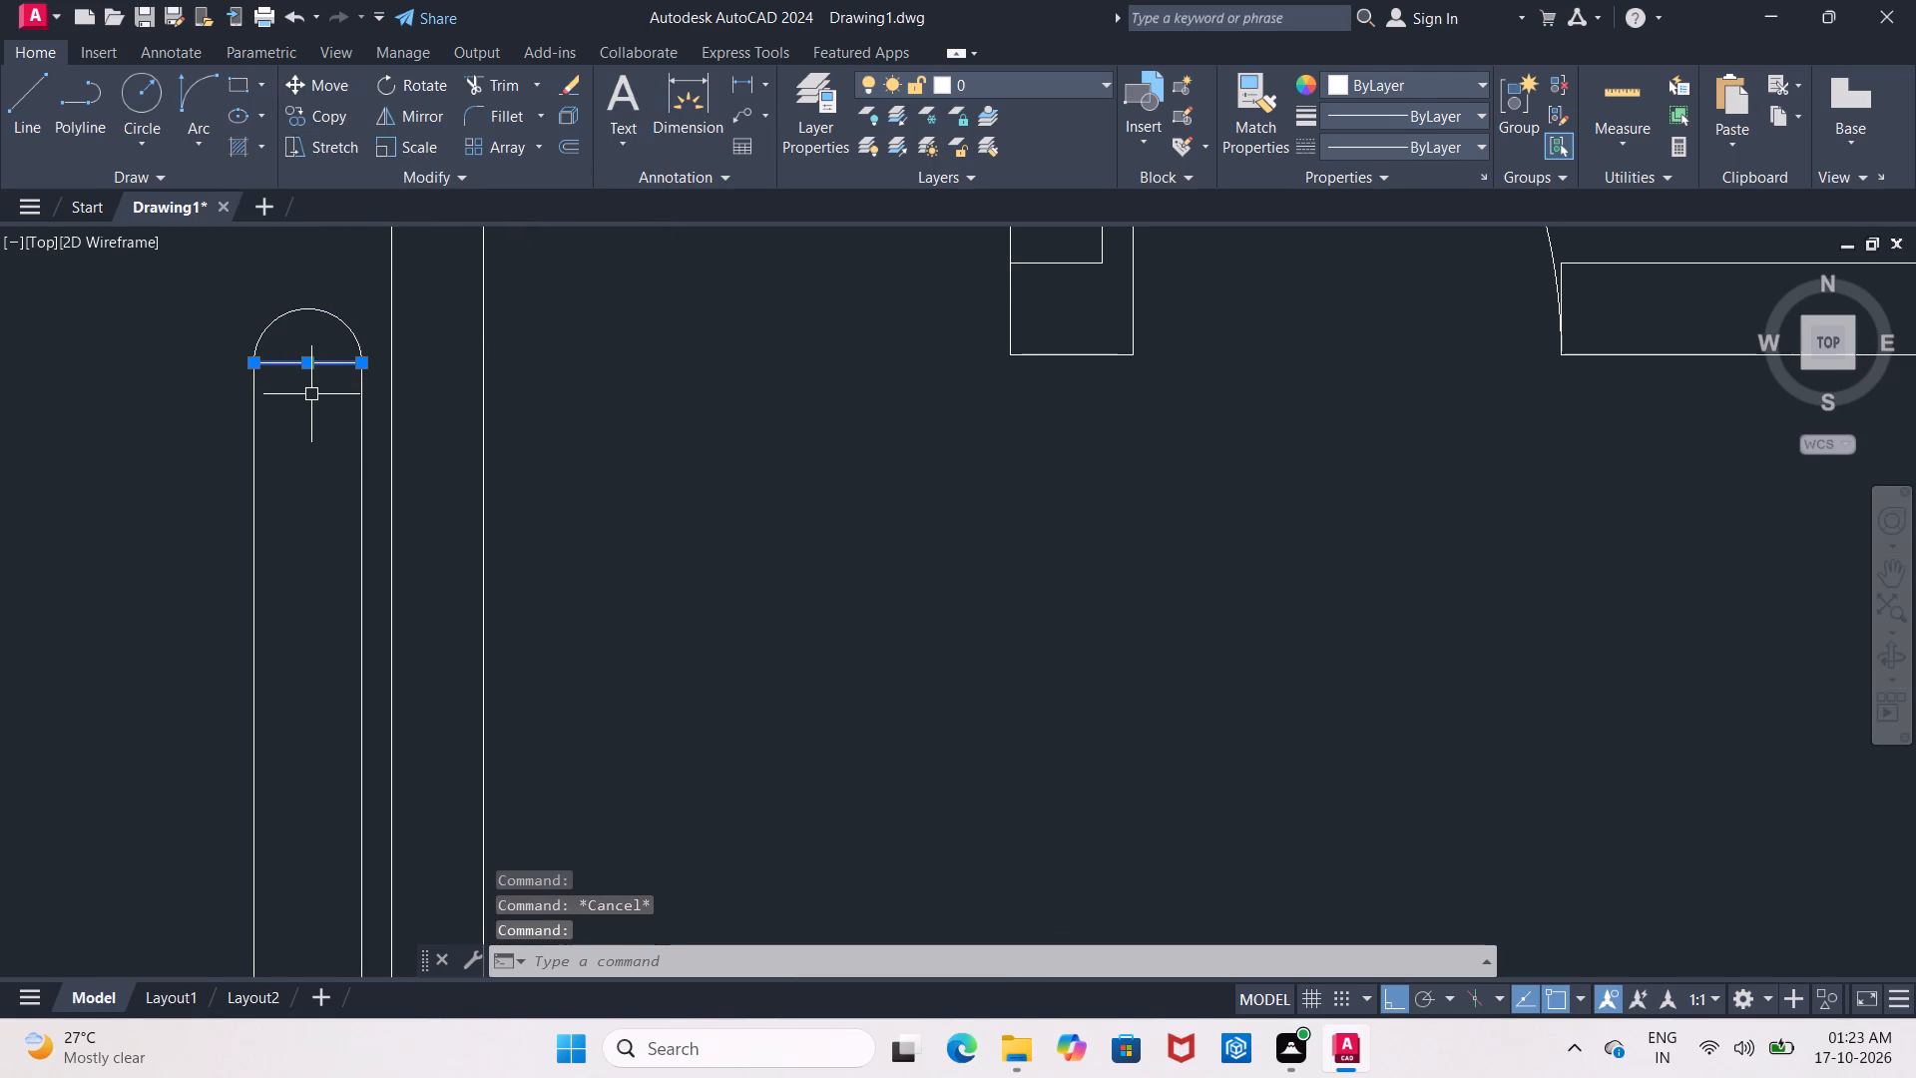
key("Delete")
Rotate the semicircular arc 90° clockwise about its endpoint on the fixture's wall-side line.
left_click(308, 304)
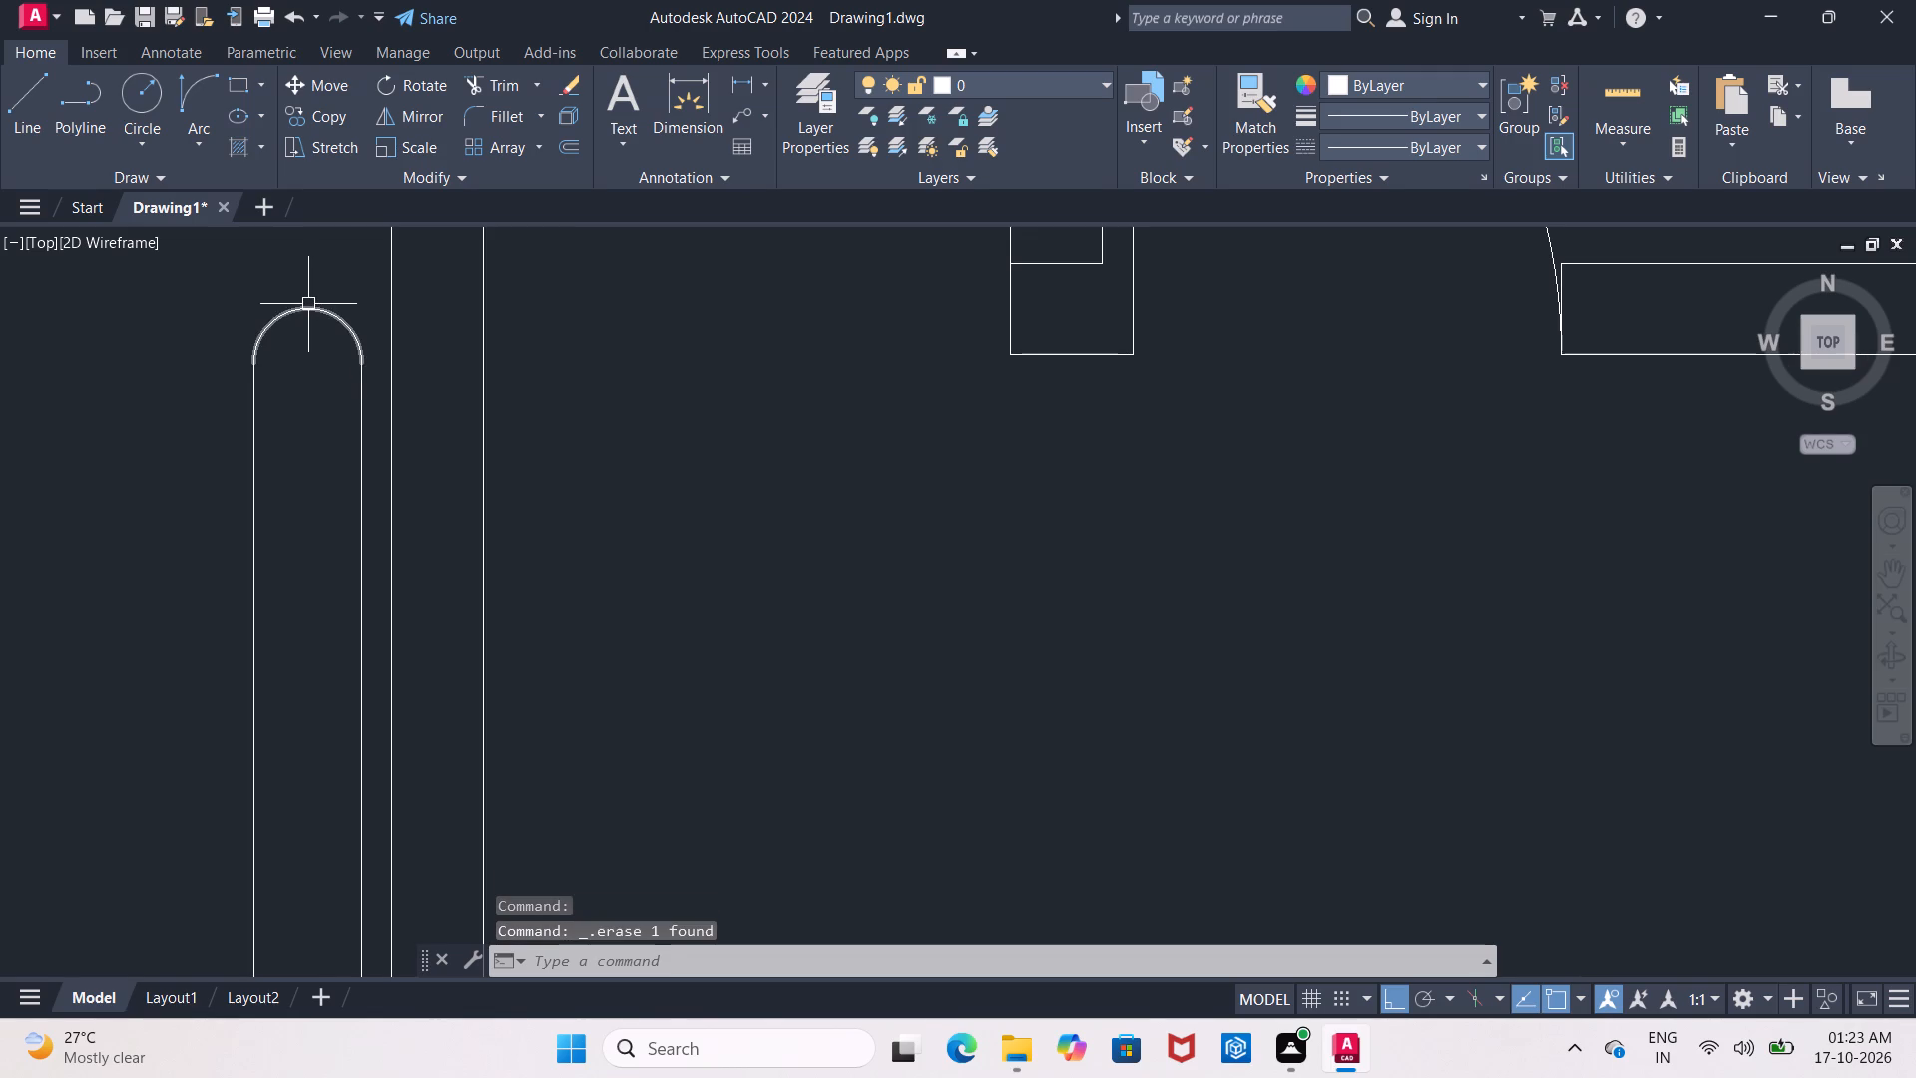
left_click(394, 88)
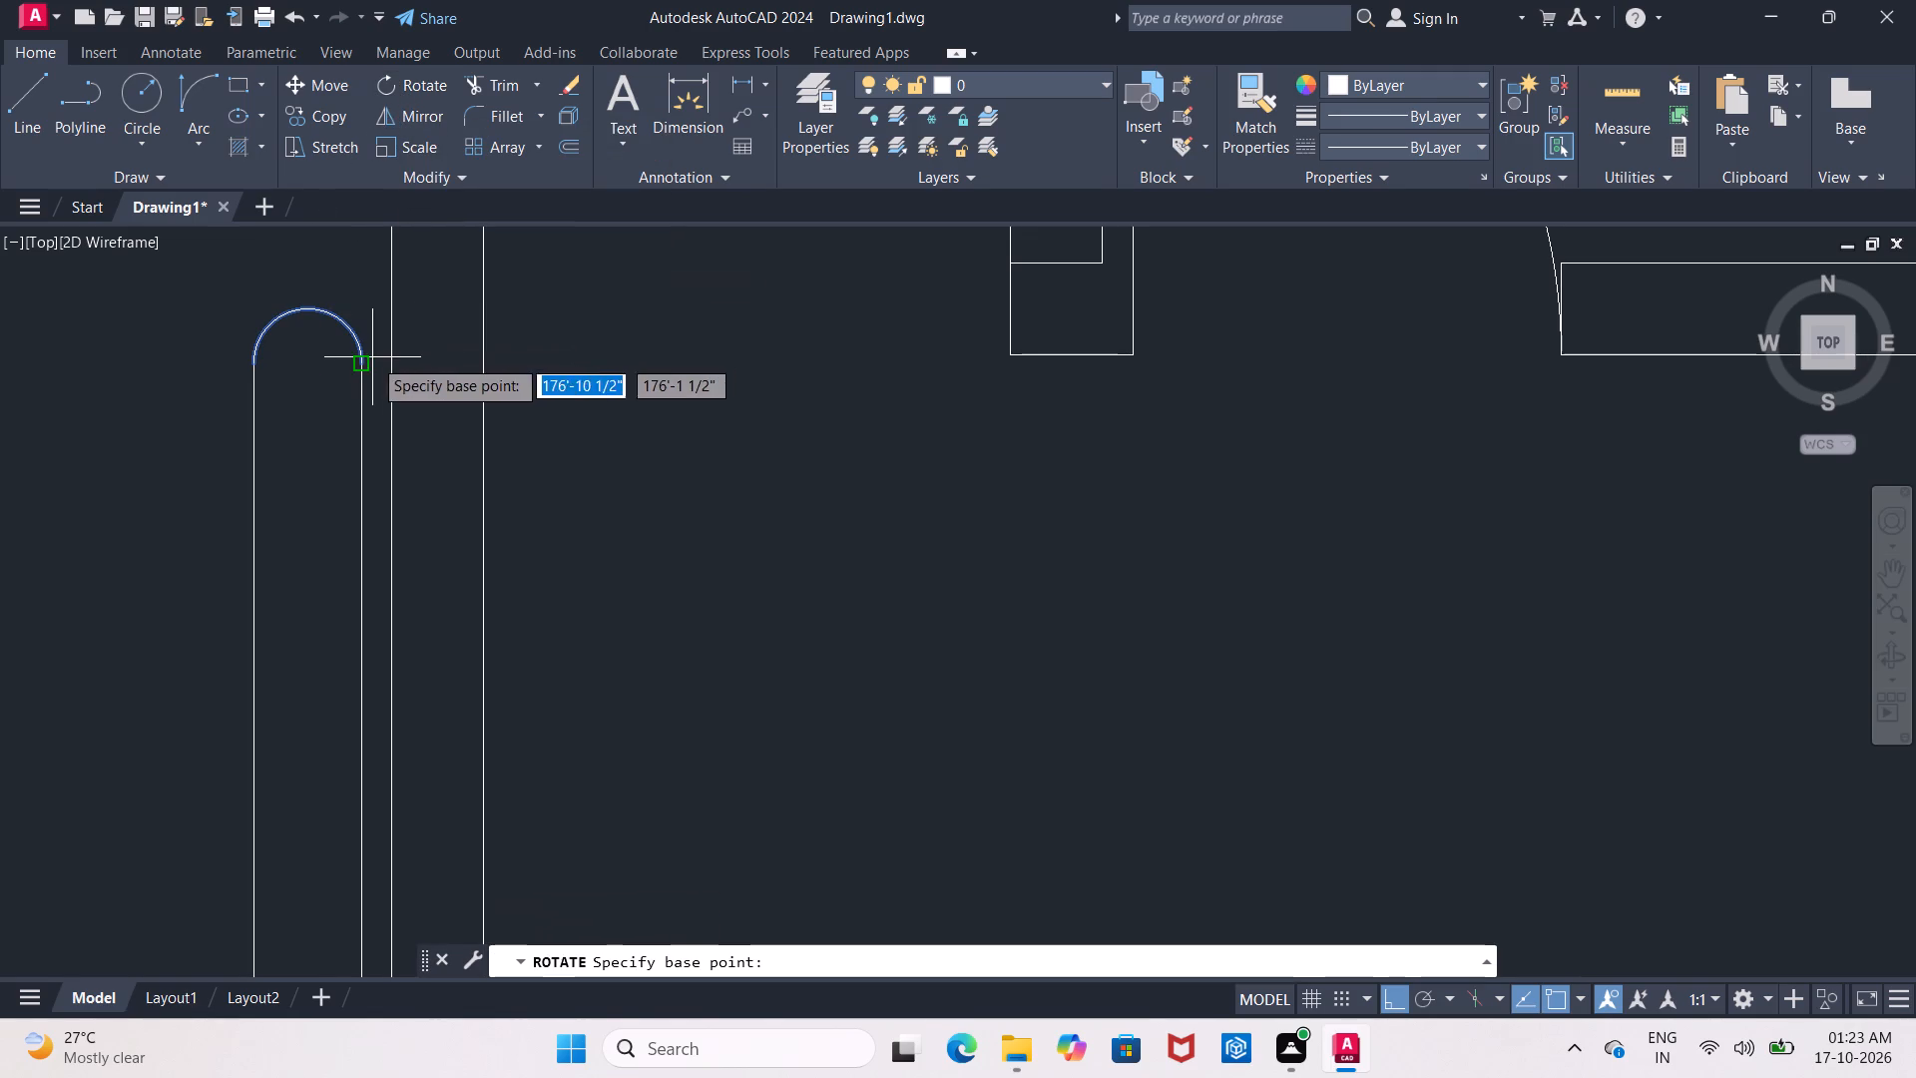
left_click(365, 355)
left_click(338, 438)
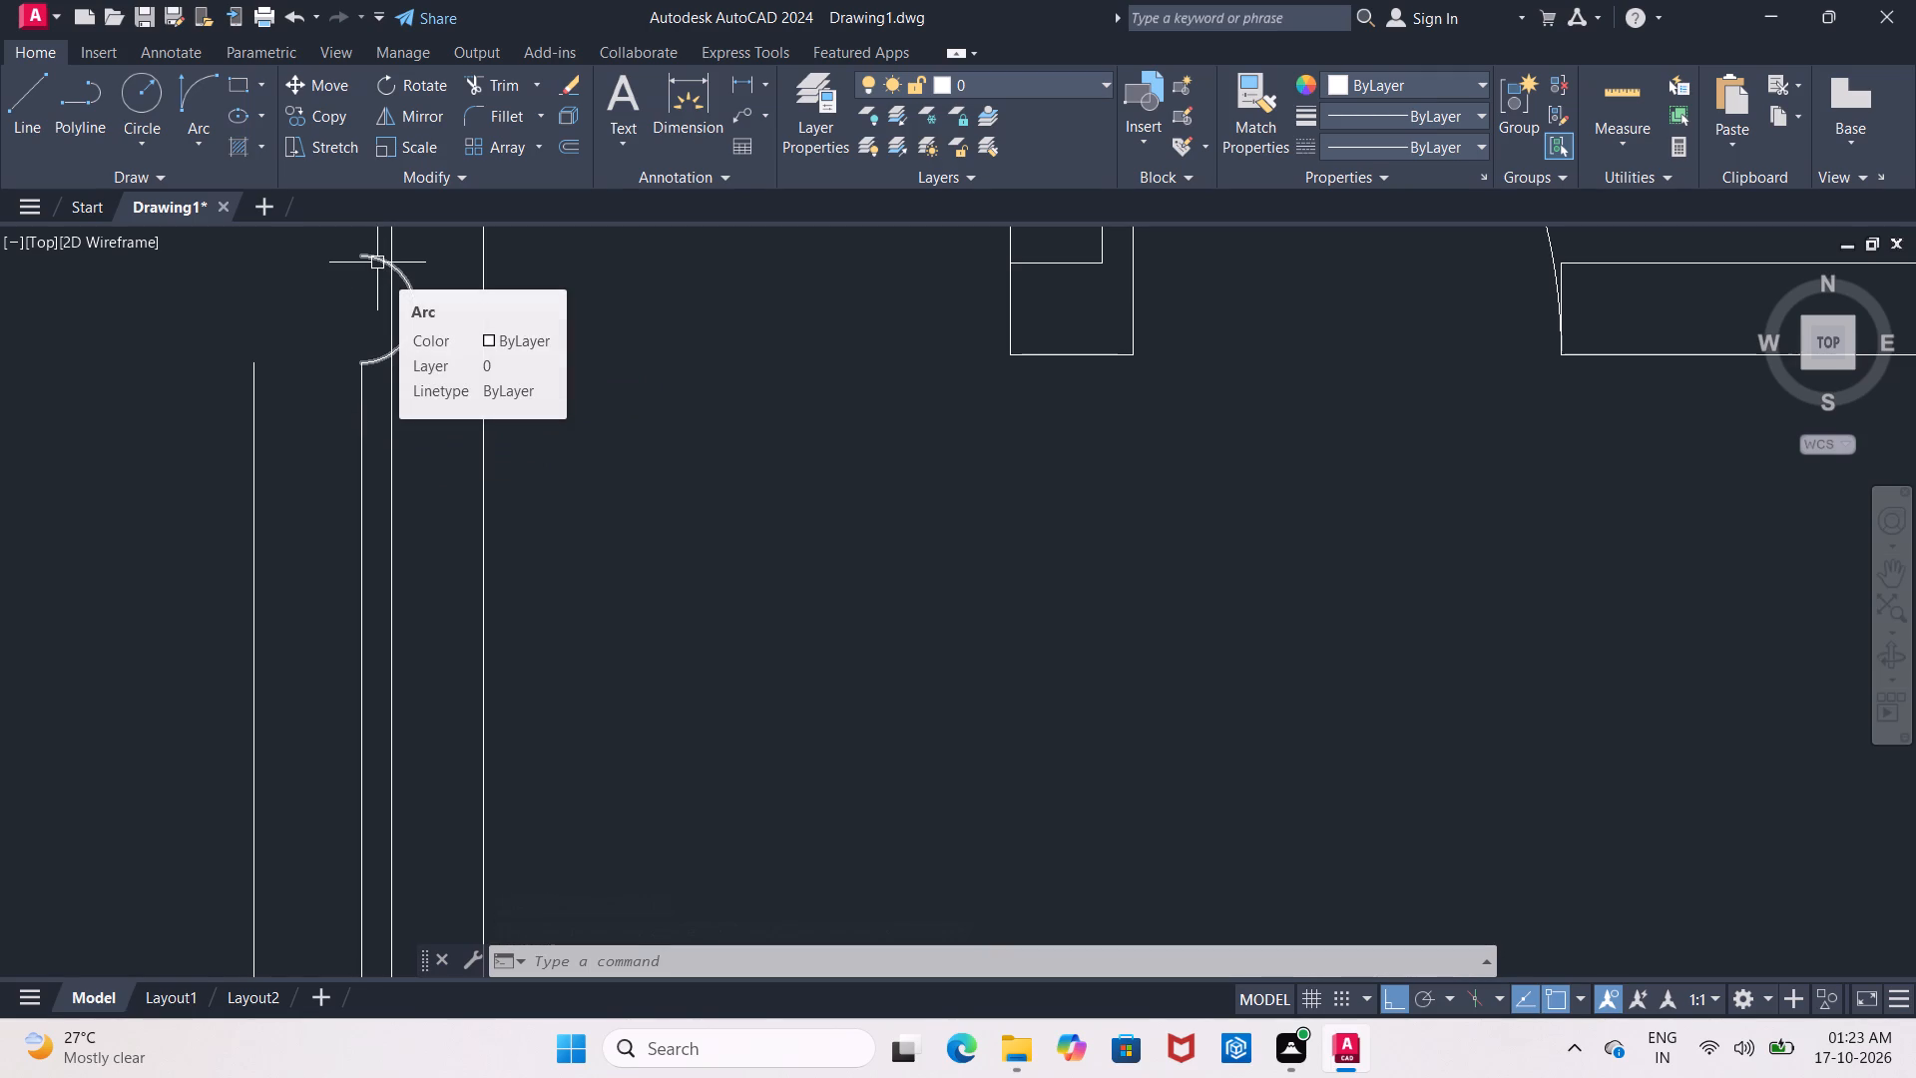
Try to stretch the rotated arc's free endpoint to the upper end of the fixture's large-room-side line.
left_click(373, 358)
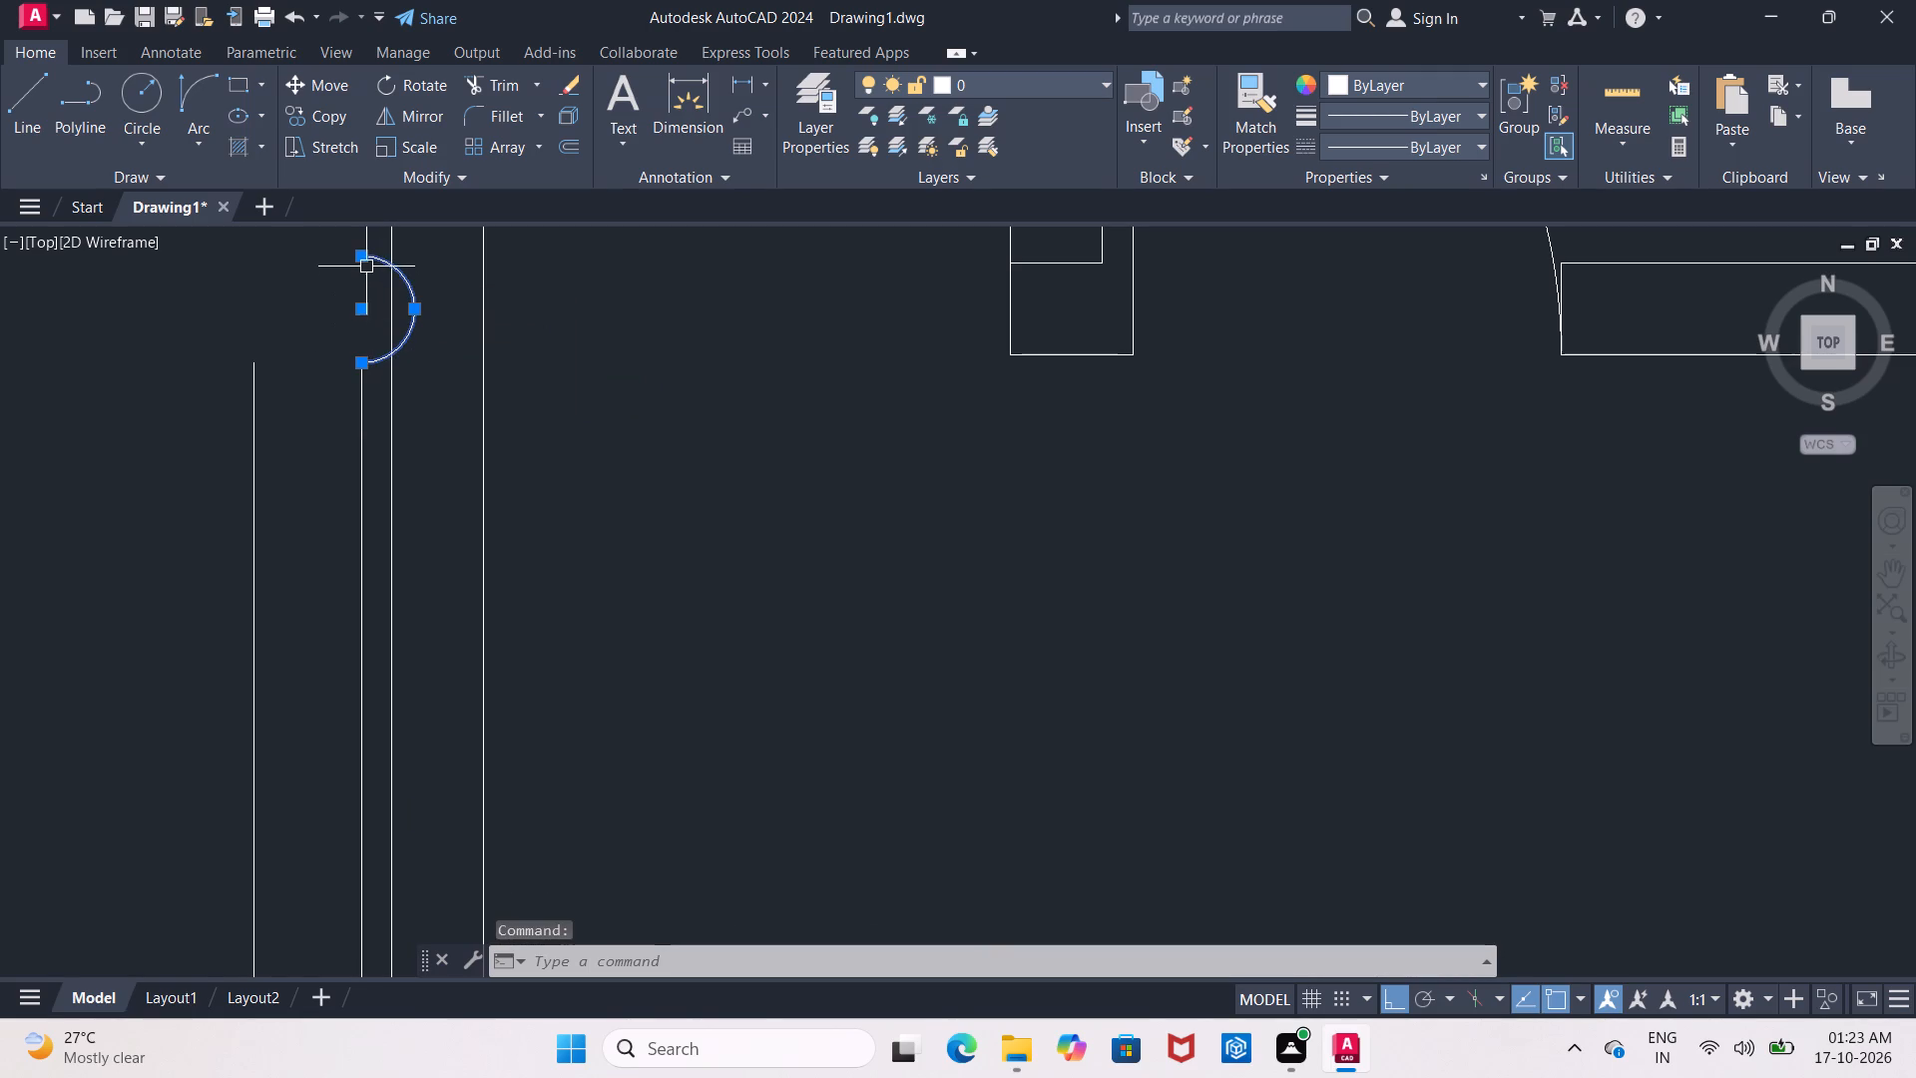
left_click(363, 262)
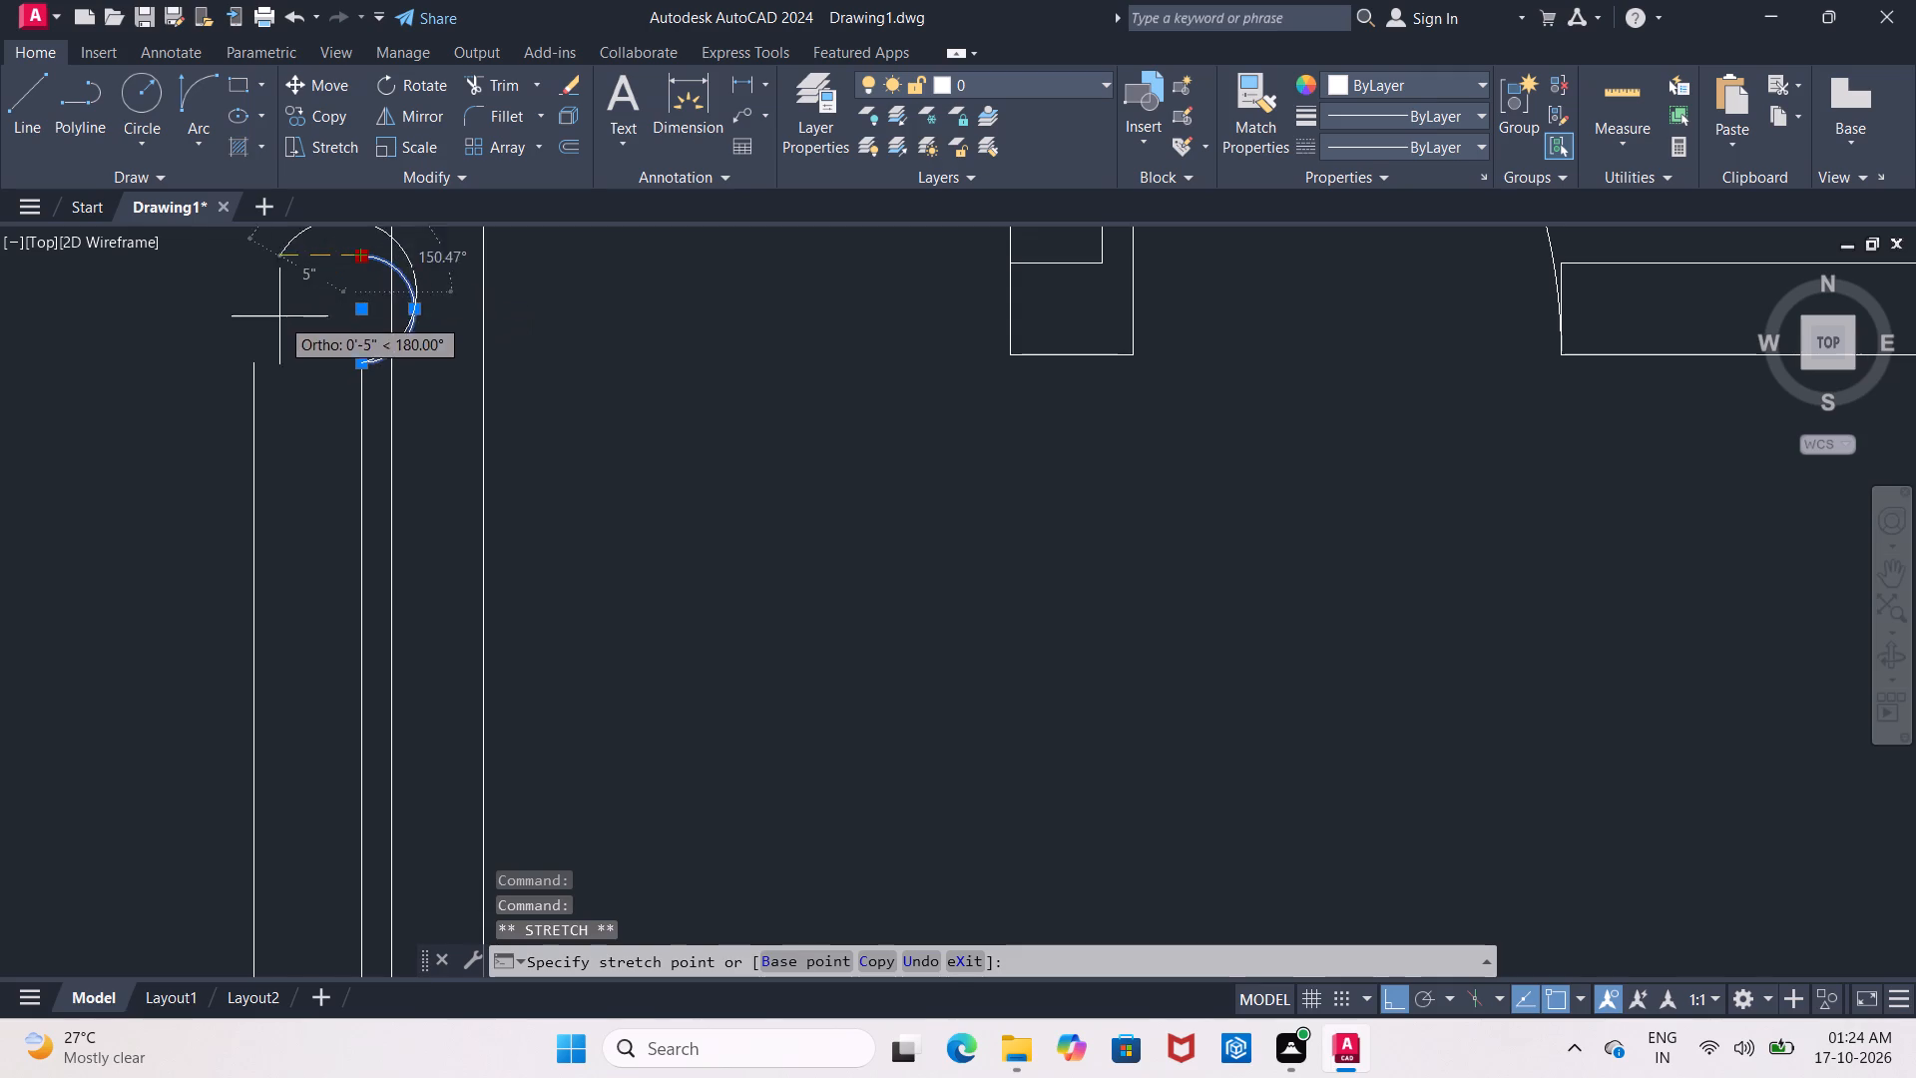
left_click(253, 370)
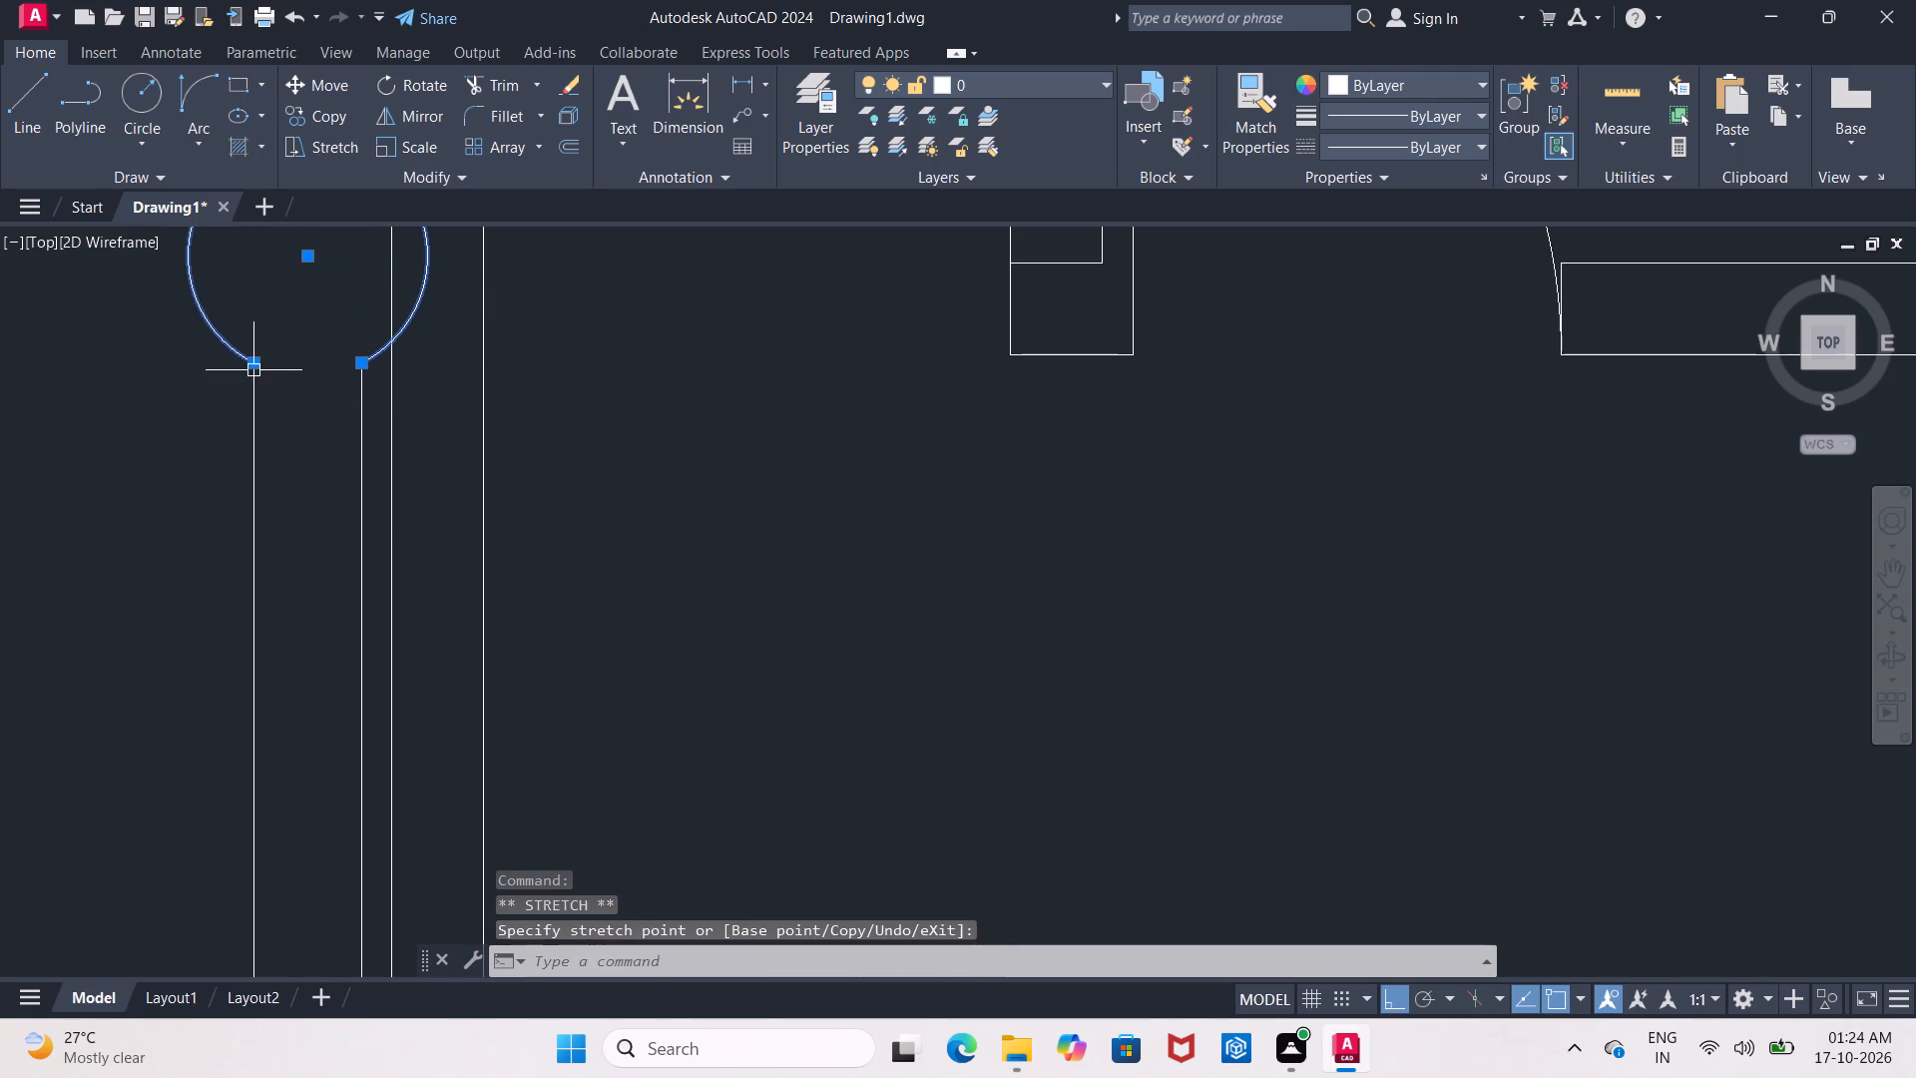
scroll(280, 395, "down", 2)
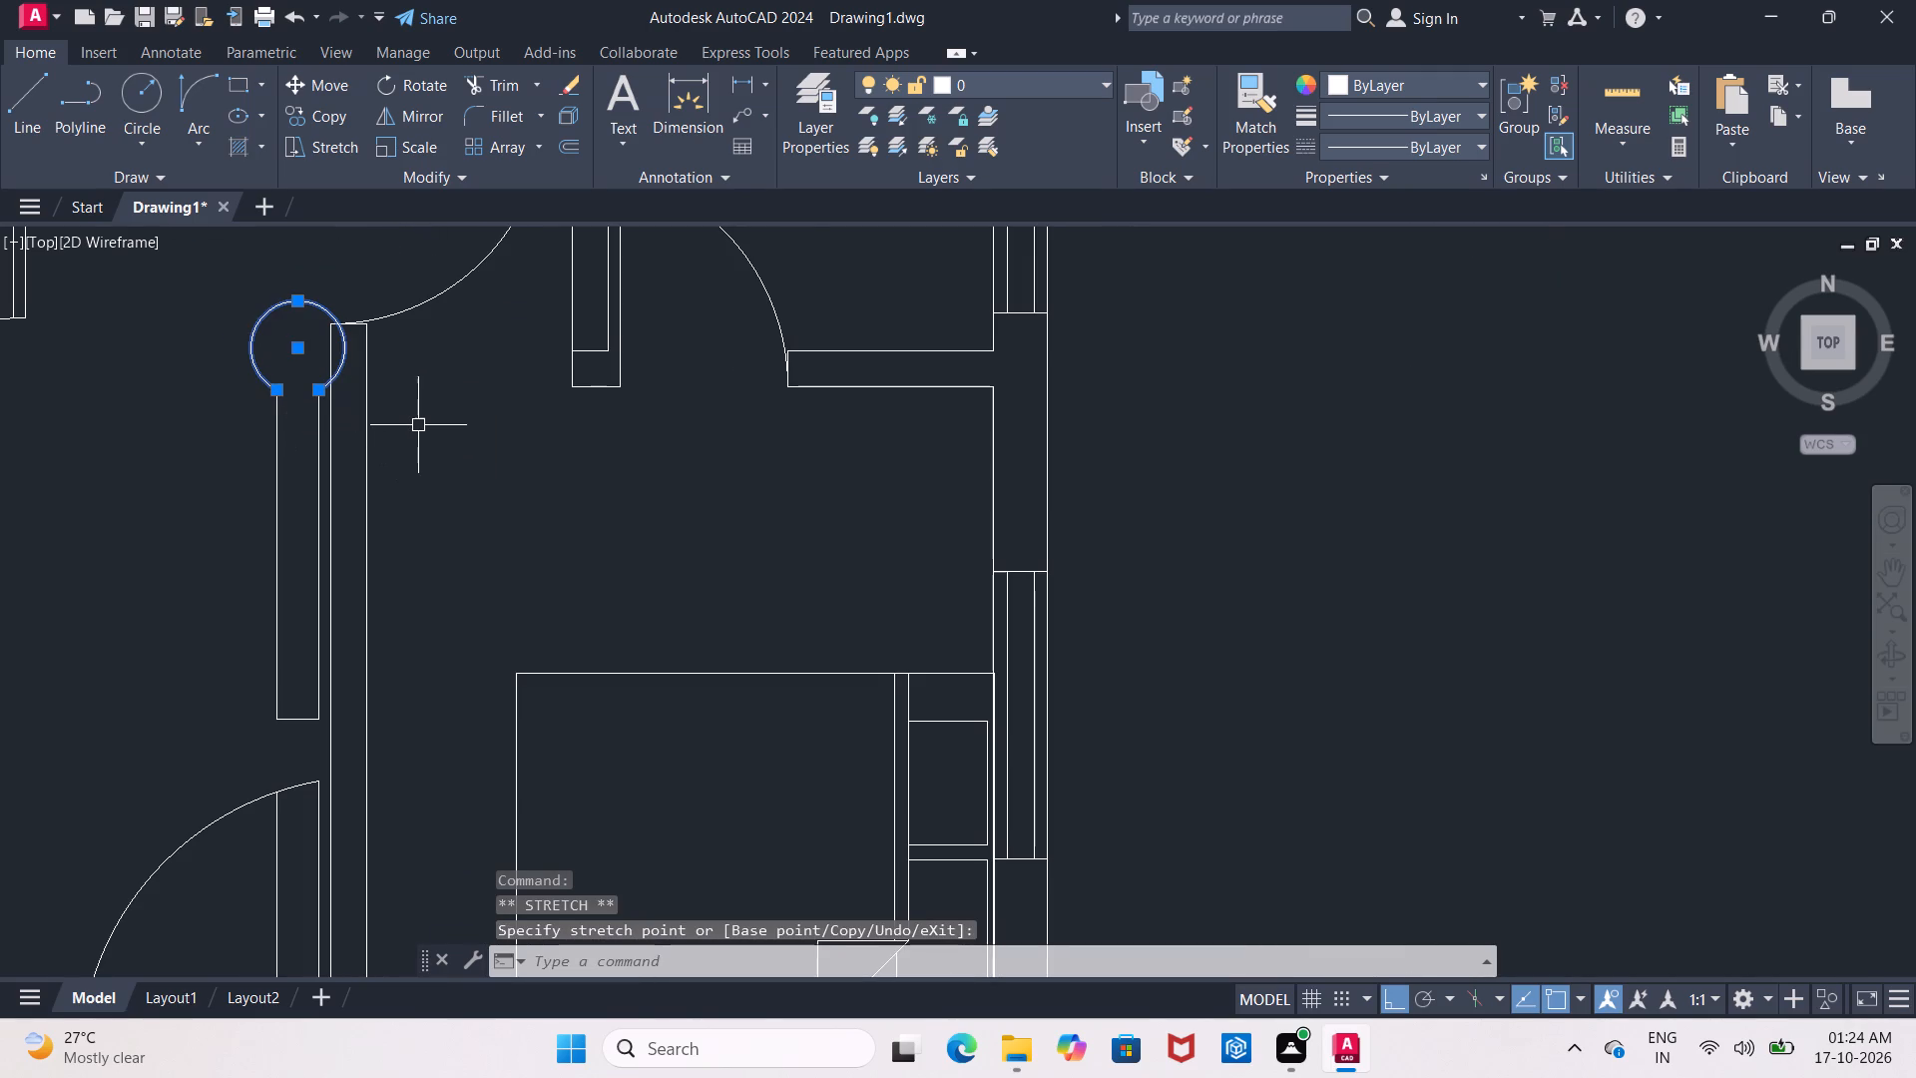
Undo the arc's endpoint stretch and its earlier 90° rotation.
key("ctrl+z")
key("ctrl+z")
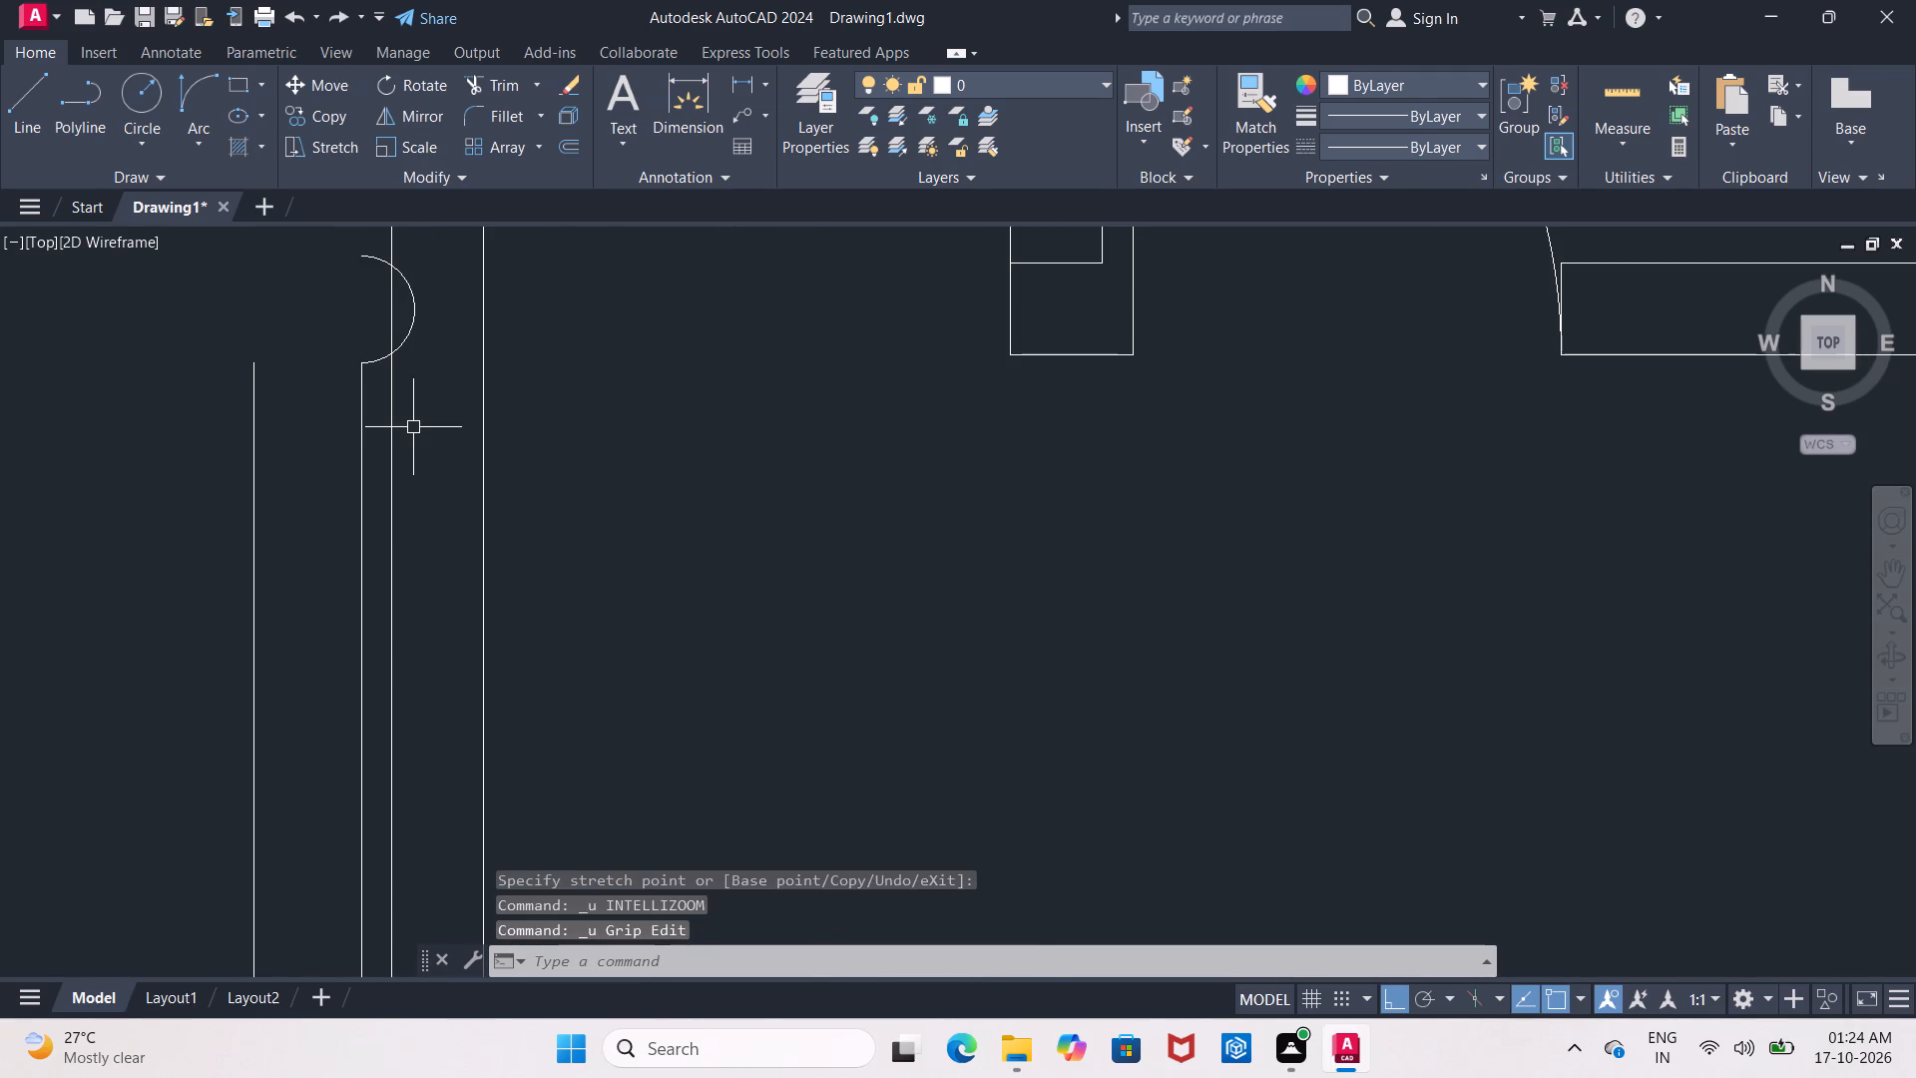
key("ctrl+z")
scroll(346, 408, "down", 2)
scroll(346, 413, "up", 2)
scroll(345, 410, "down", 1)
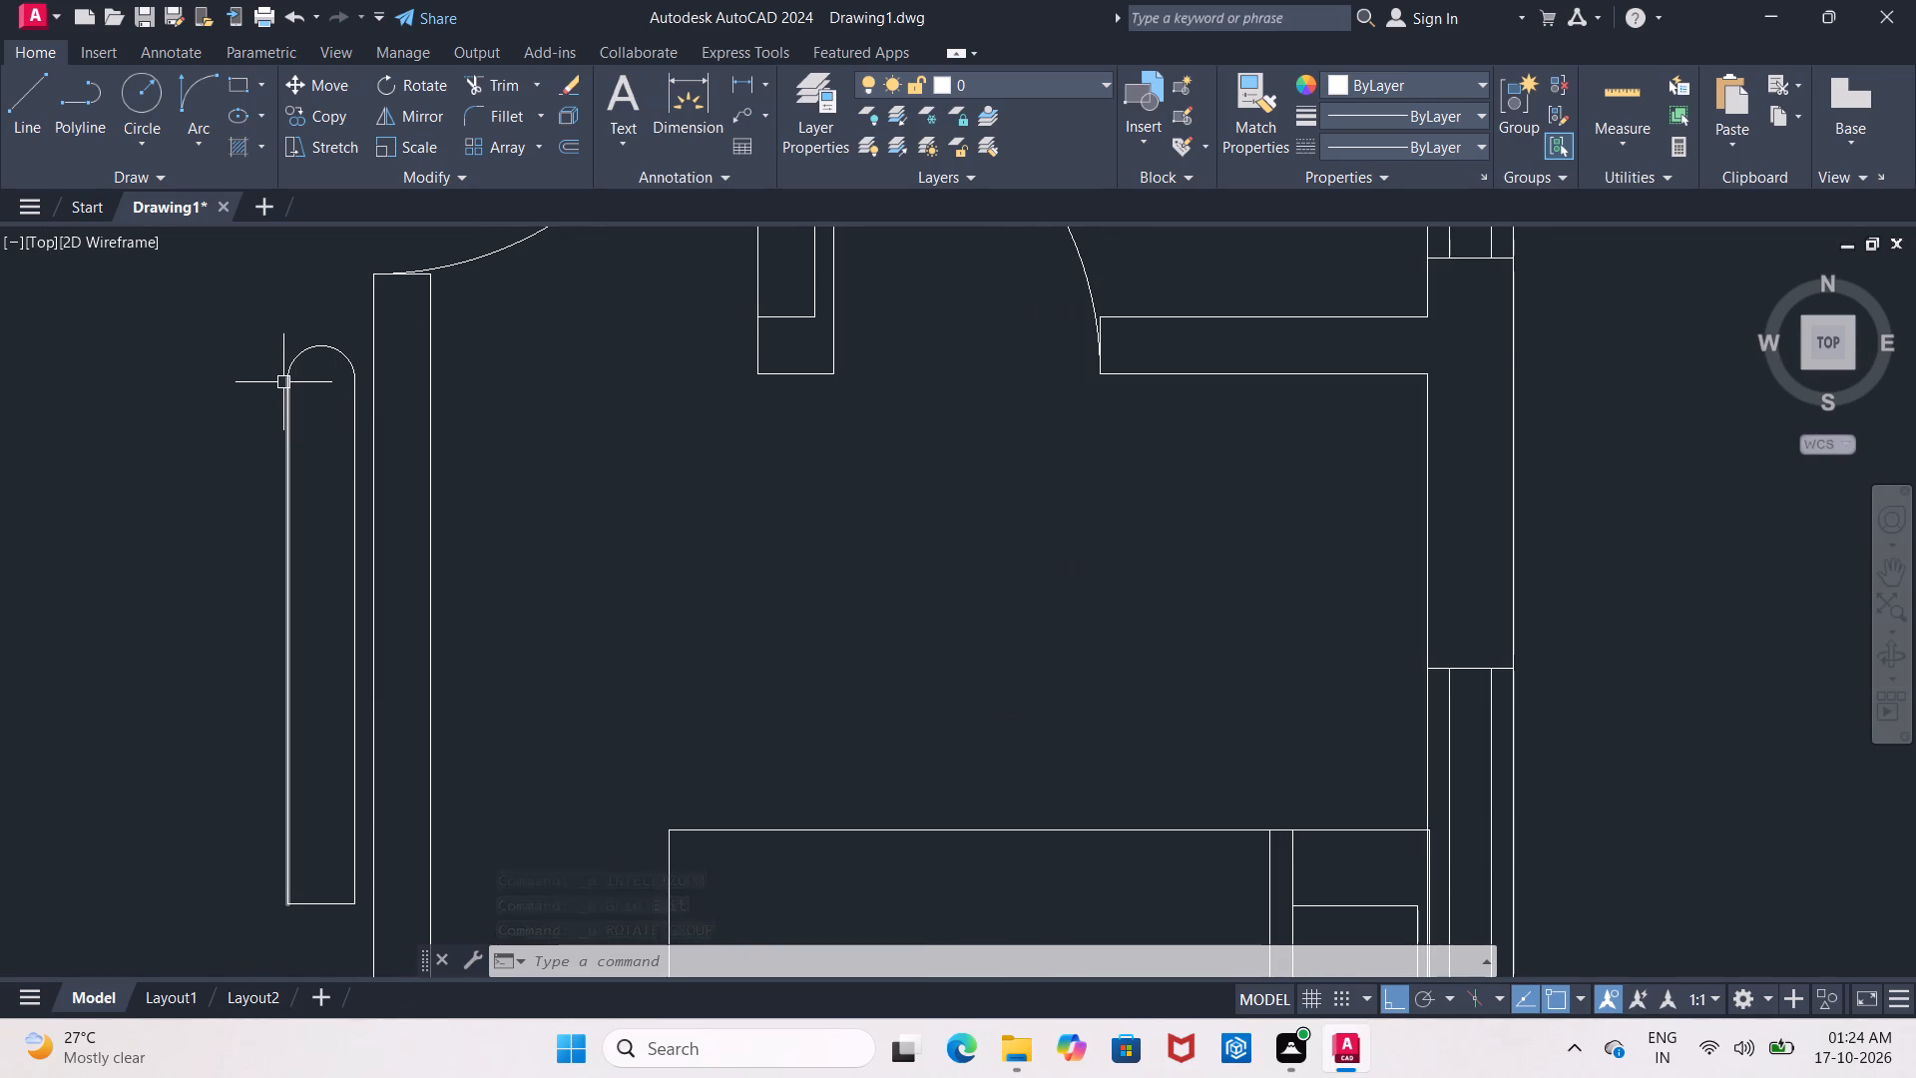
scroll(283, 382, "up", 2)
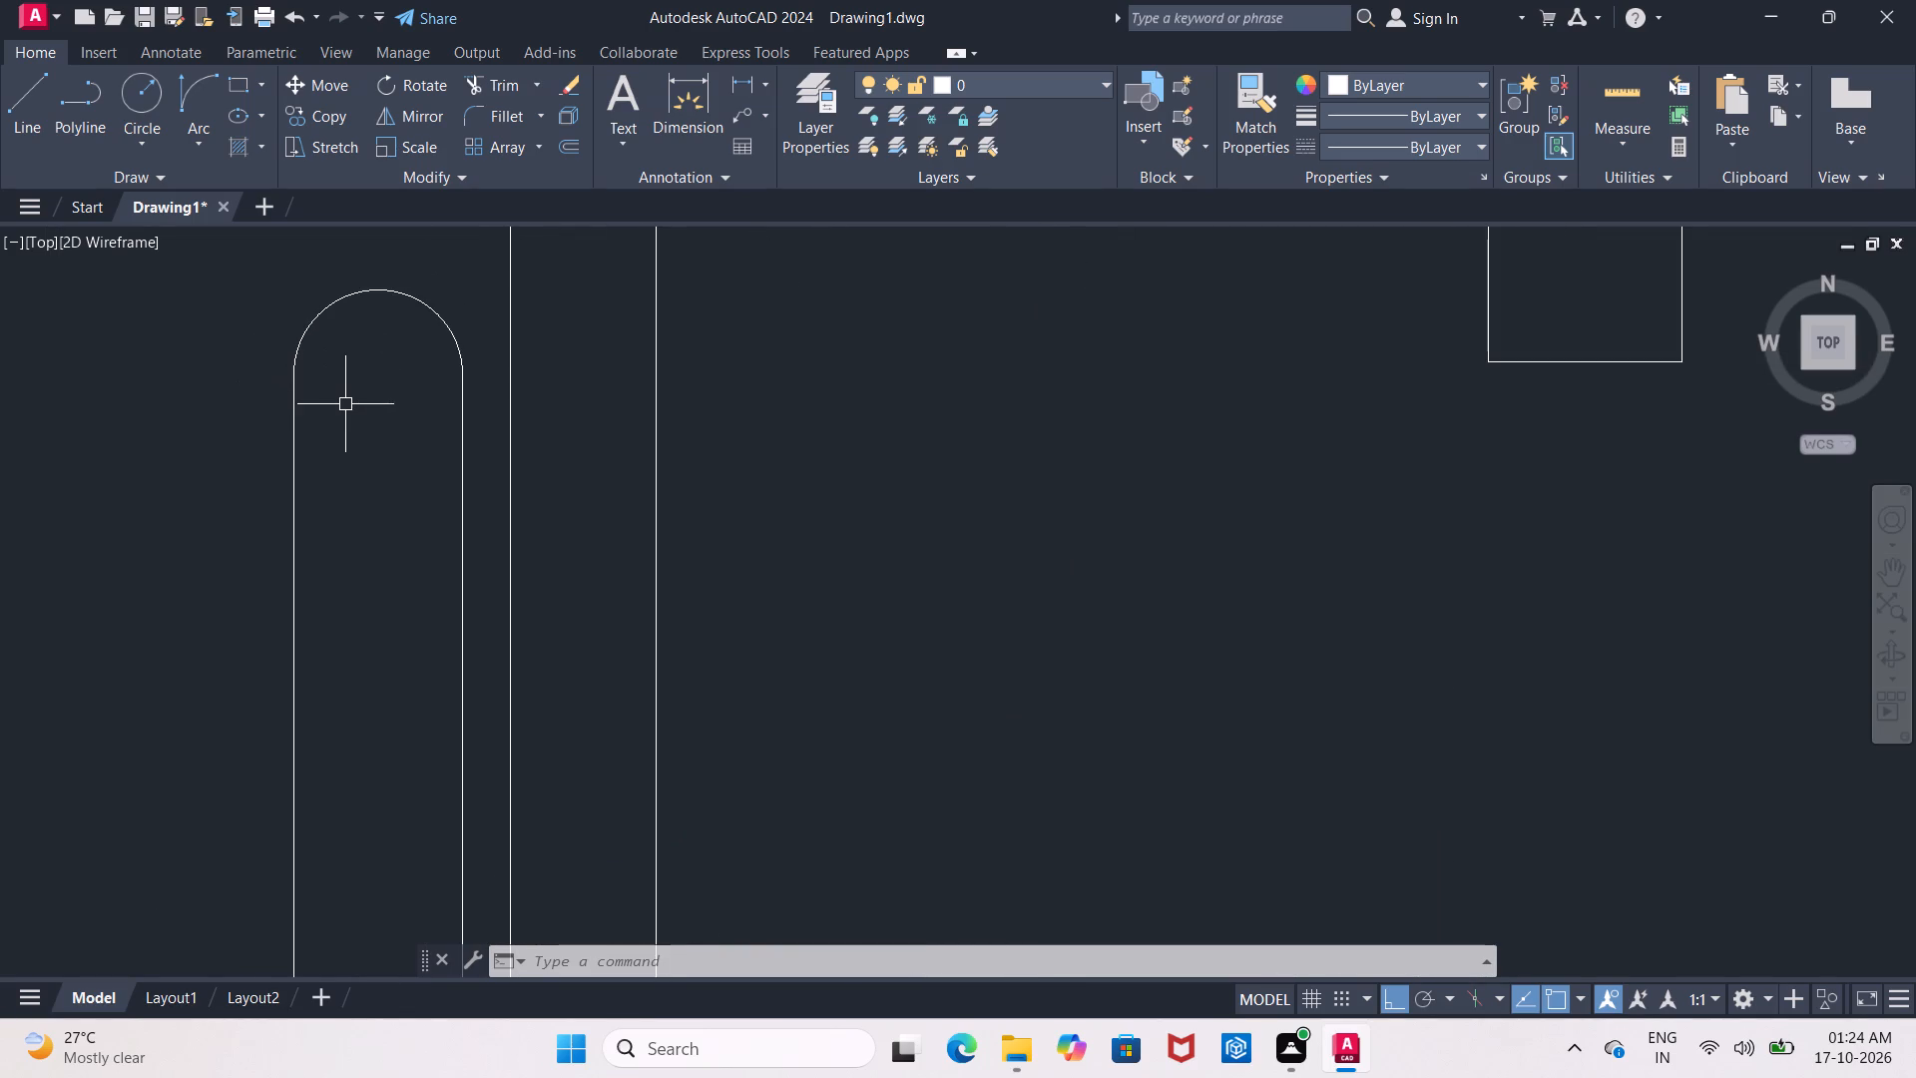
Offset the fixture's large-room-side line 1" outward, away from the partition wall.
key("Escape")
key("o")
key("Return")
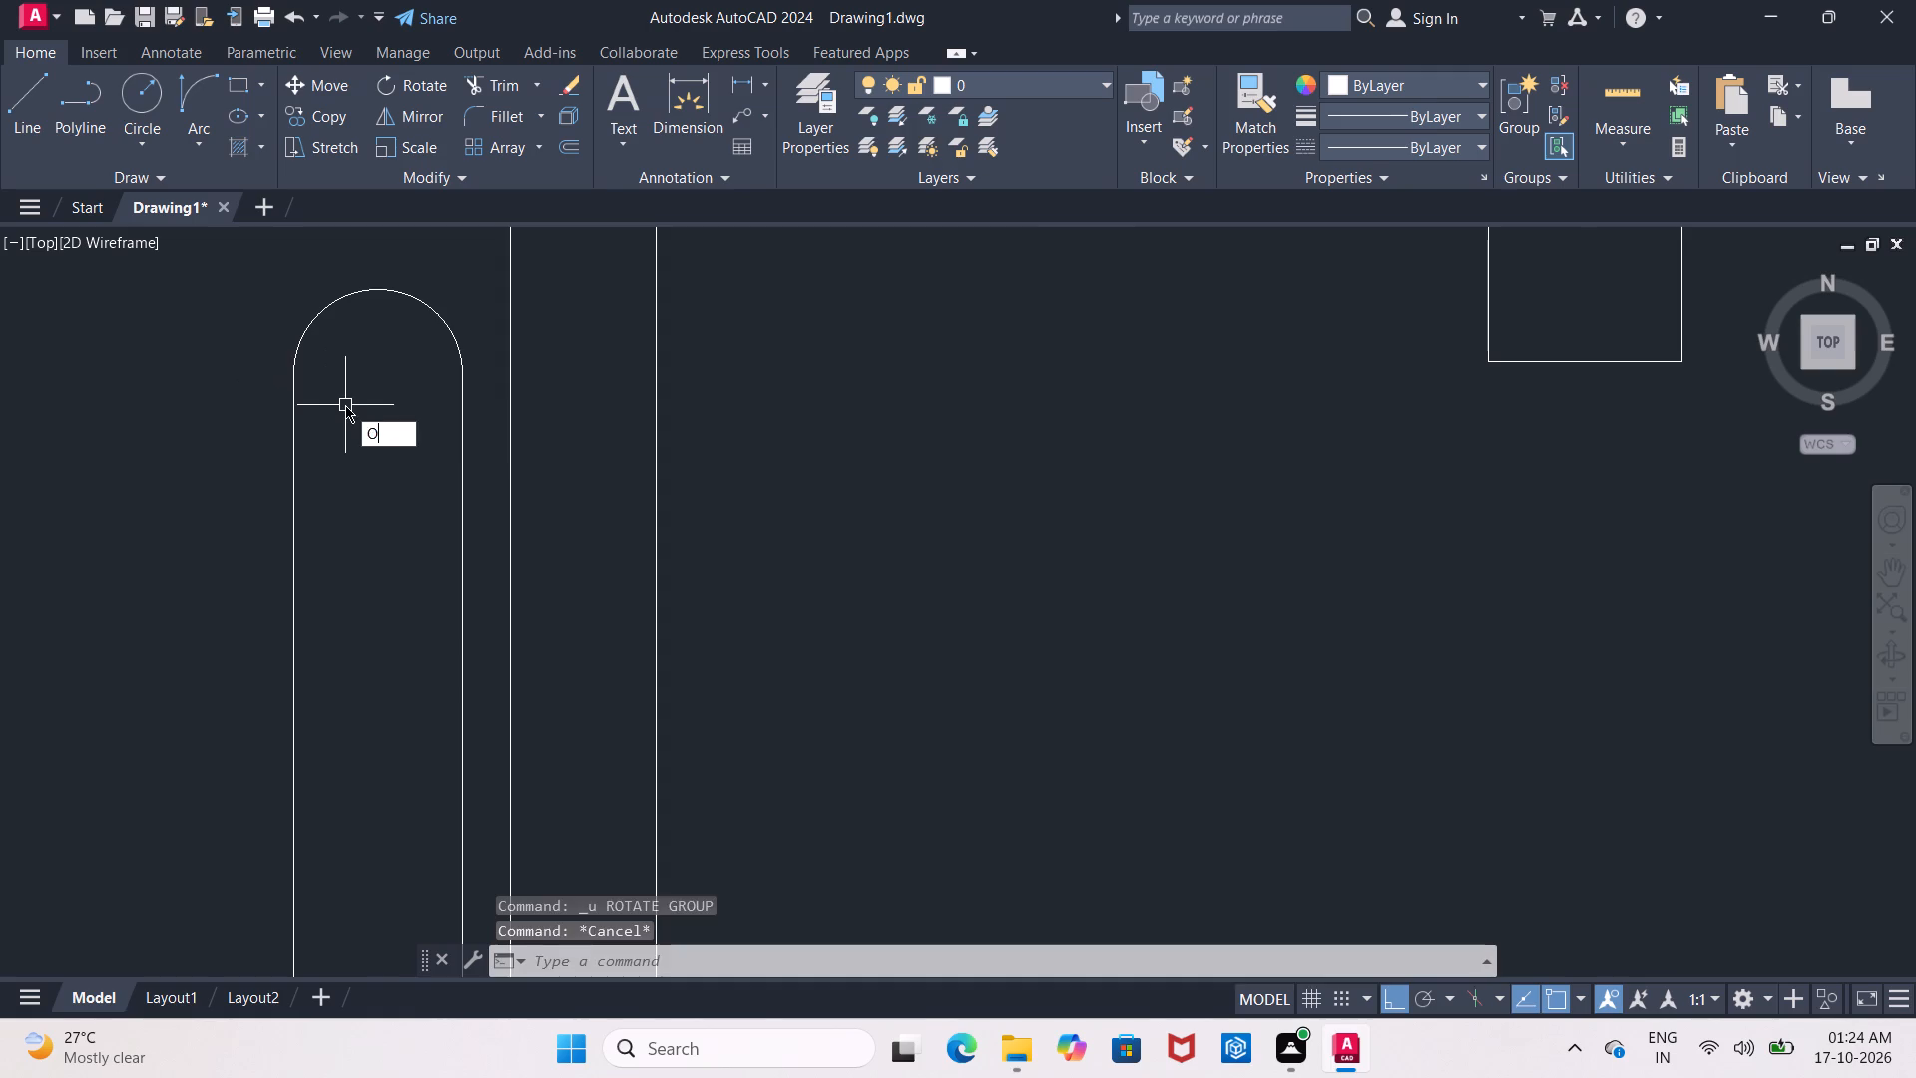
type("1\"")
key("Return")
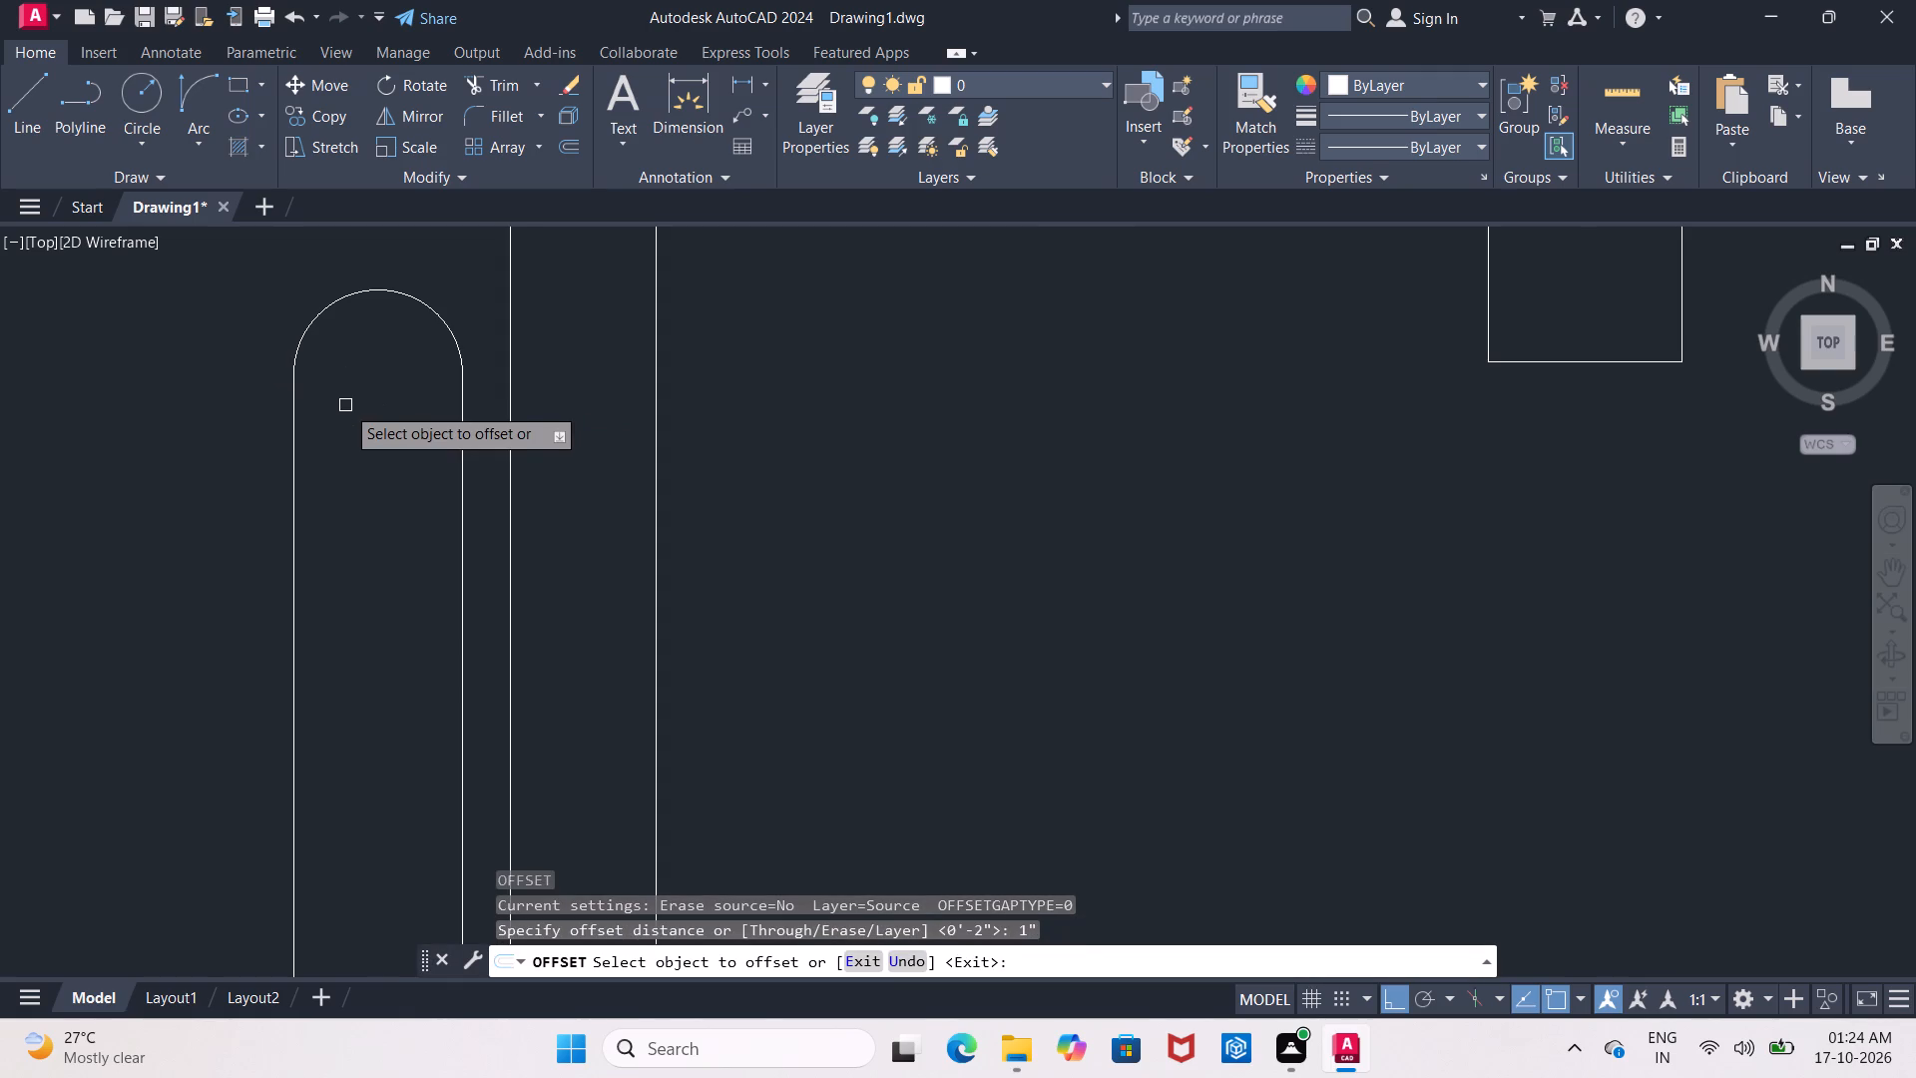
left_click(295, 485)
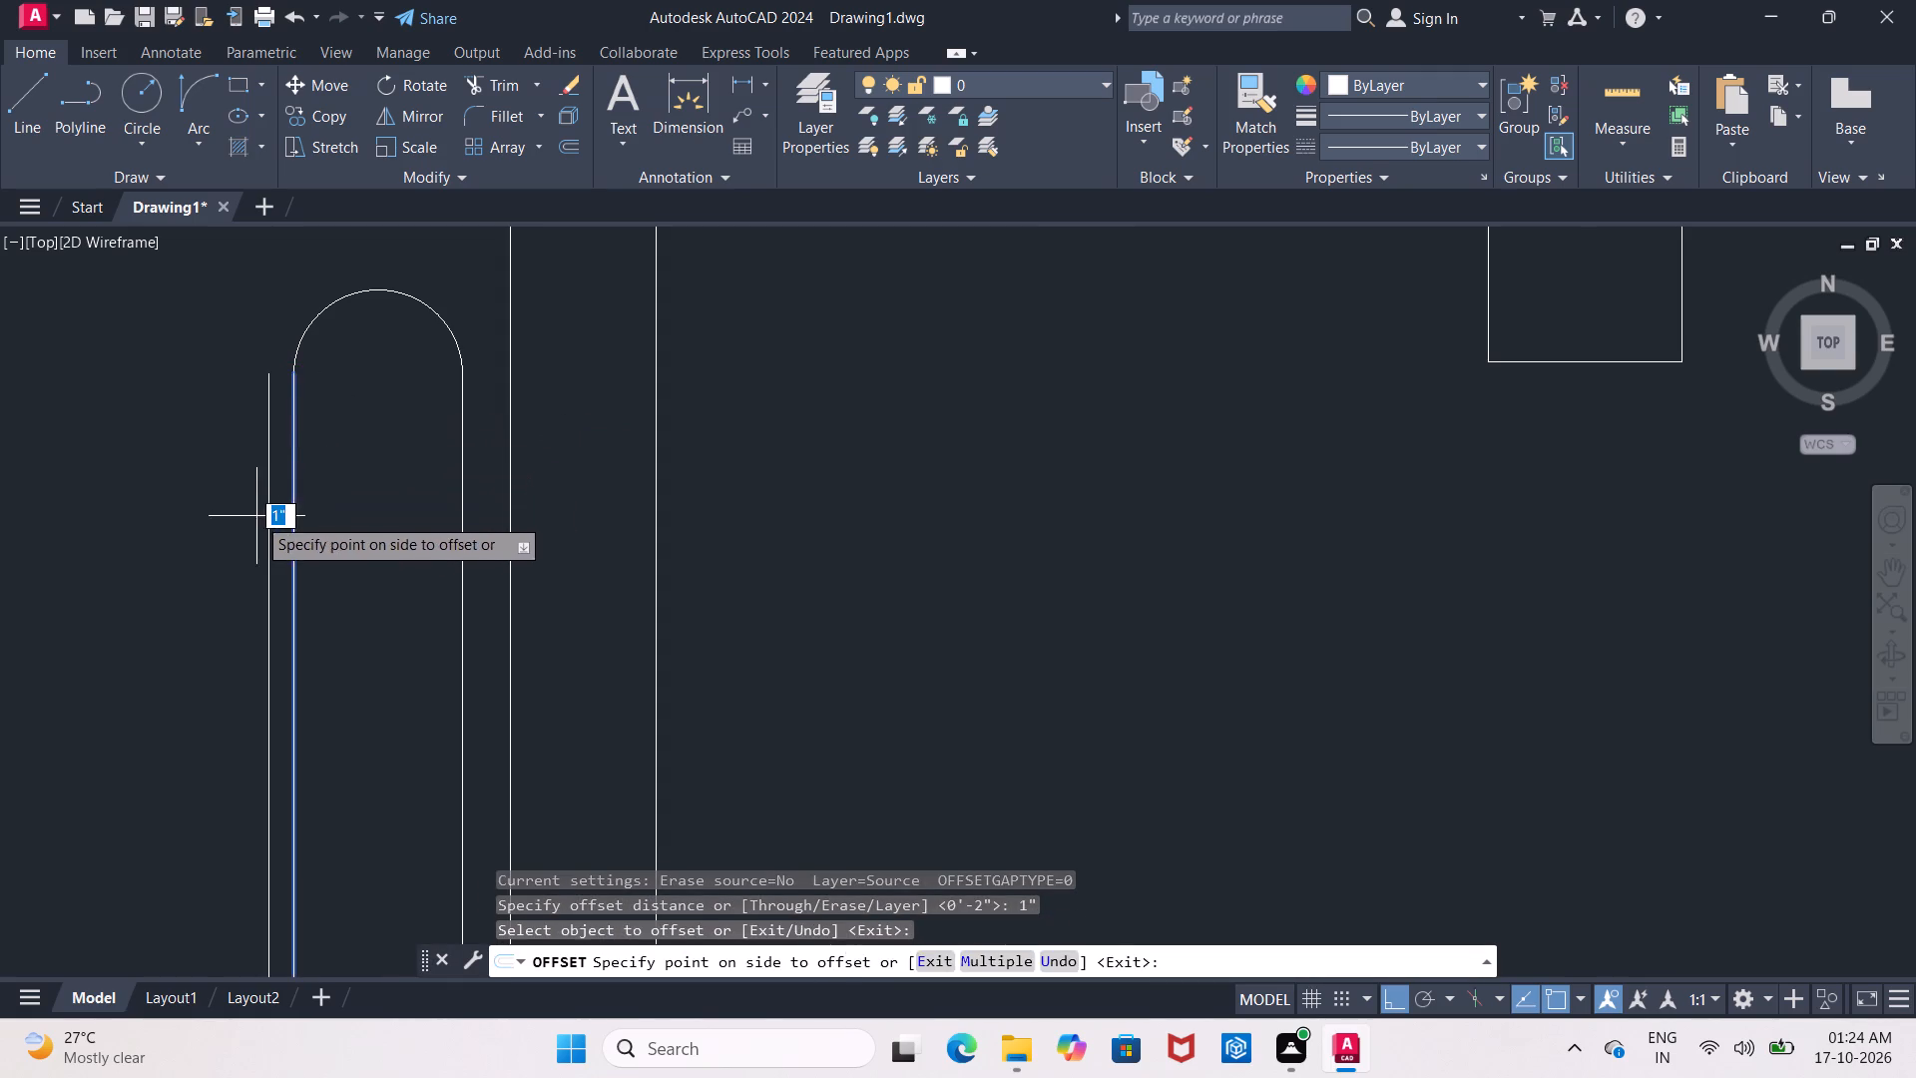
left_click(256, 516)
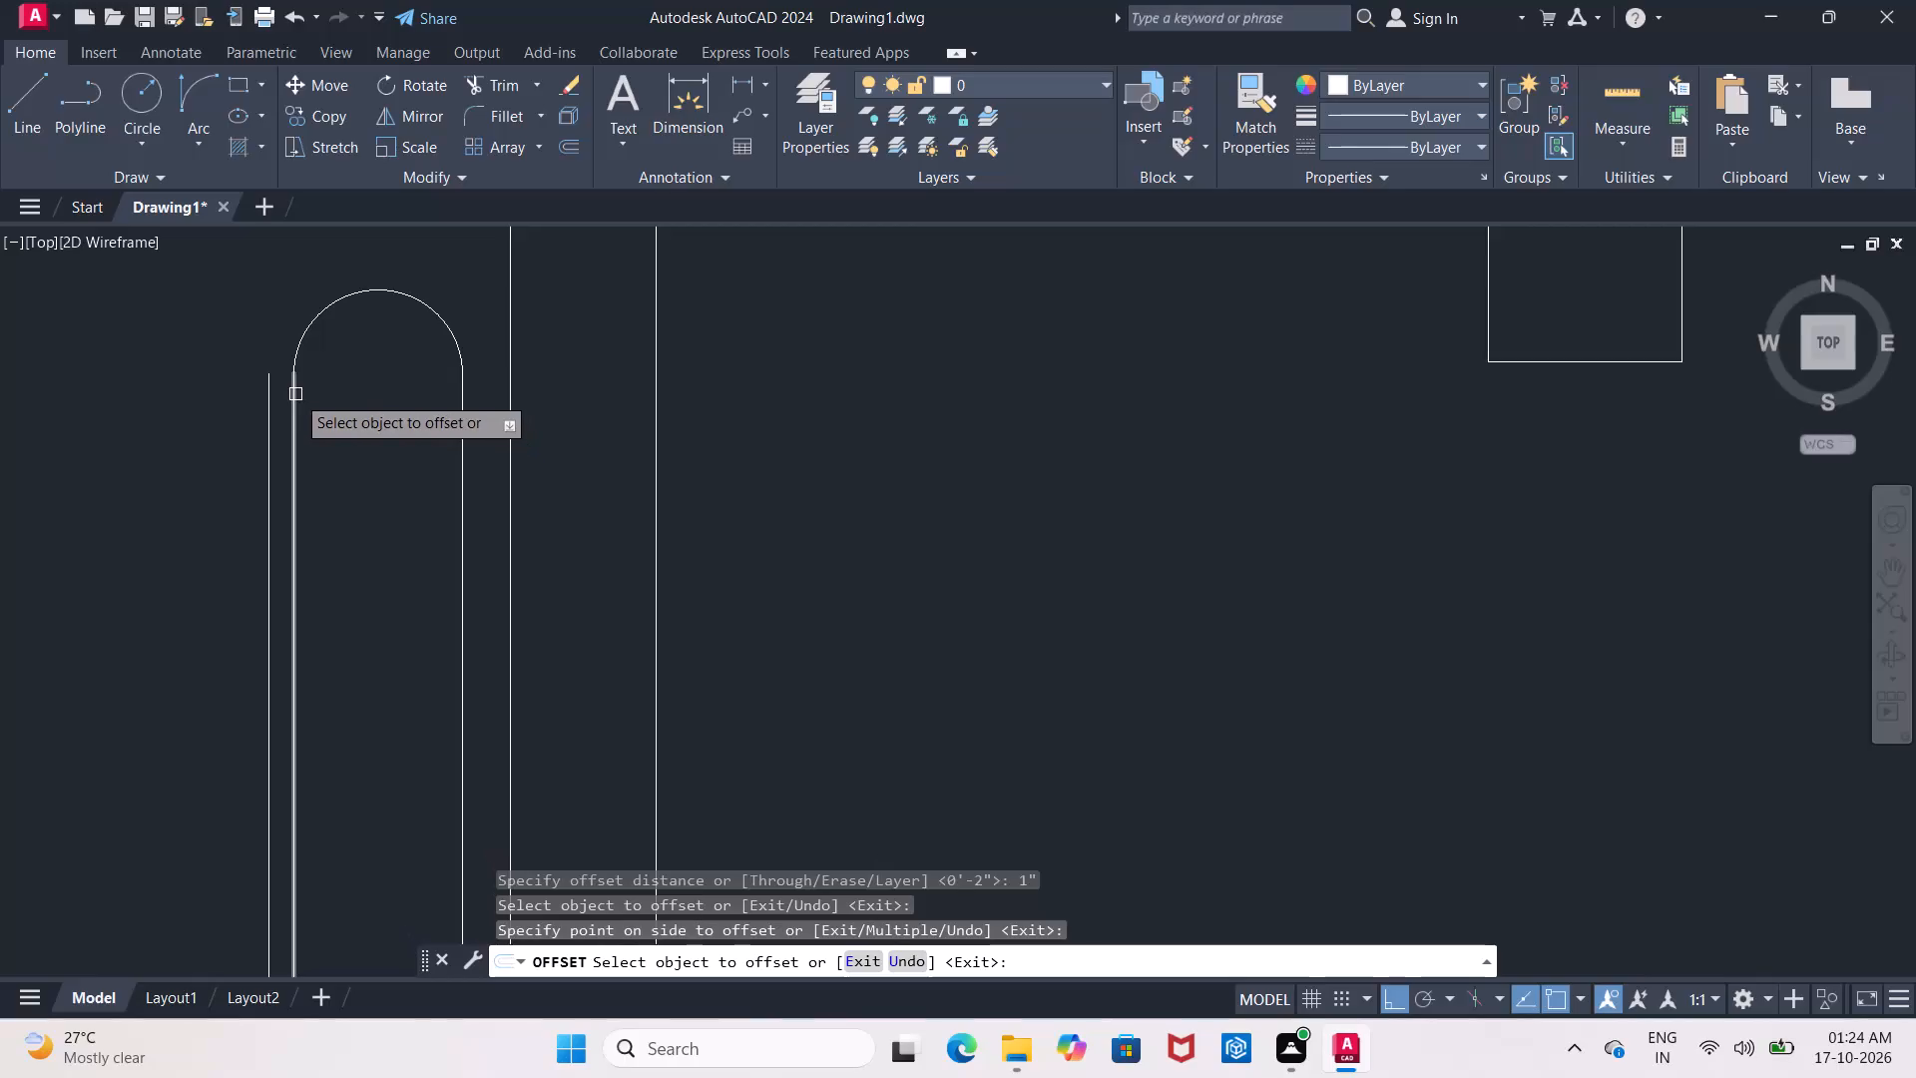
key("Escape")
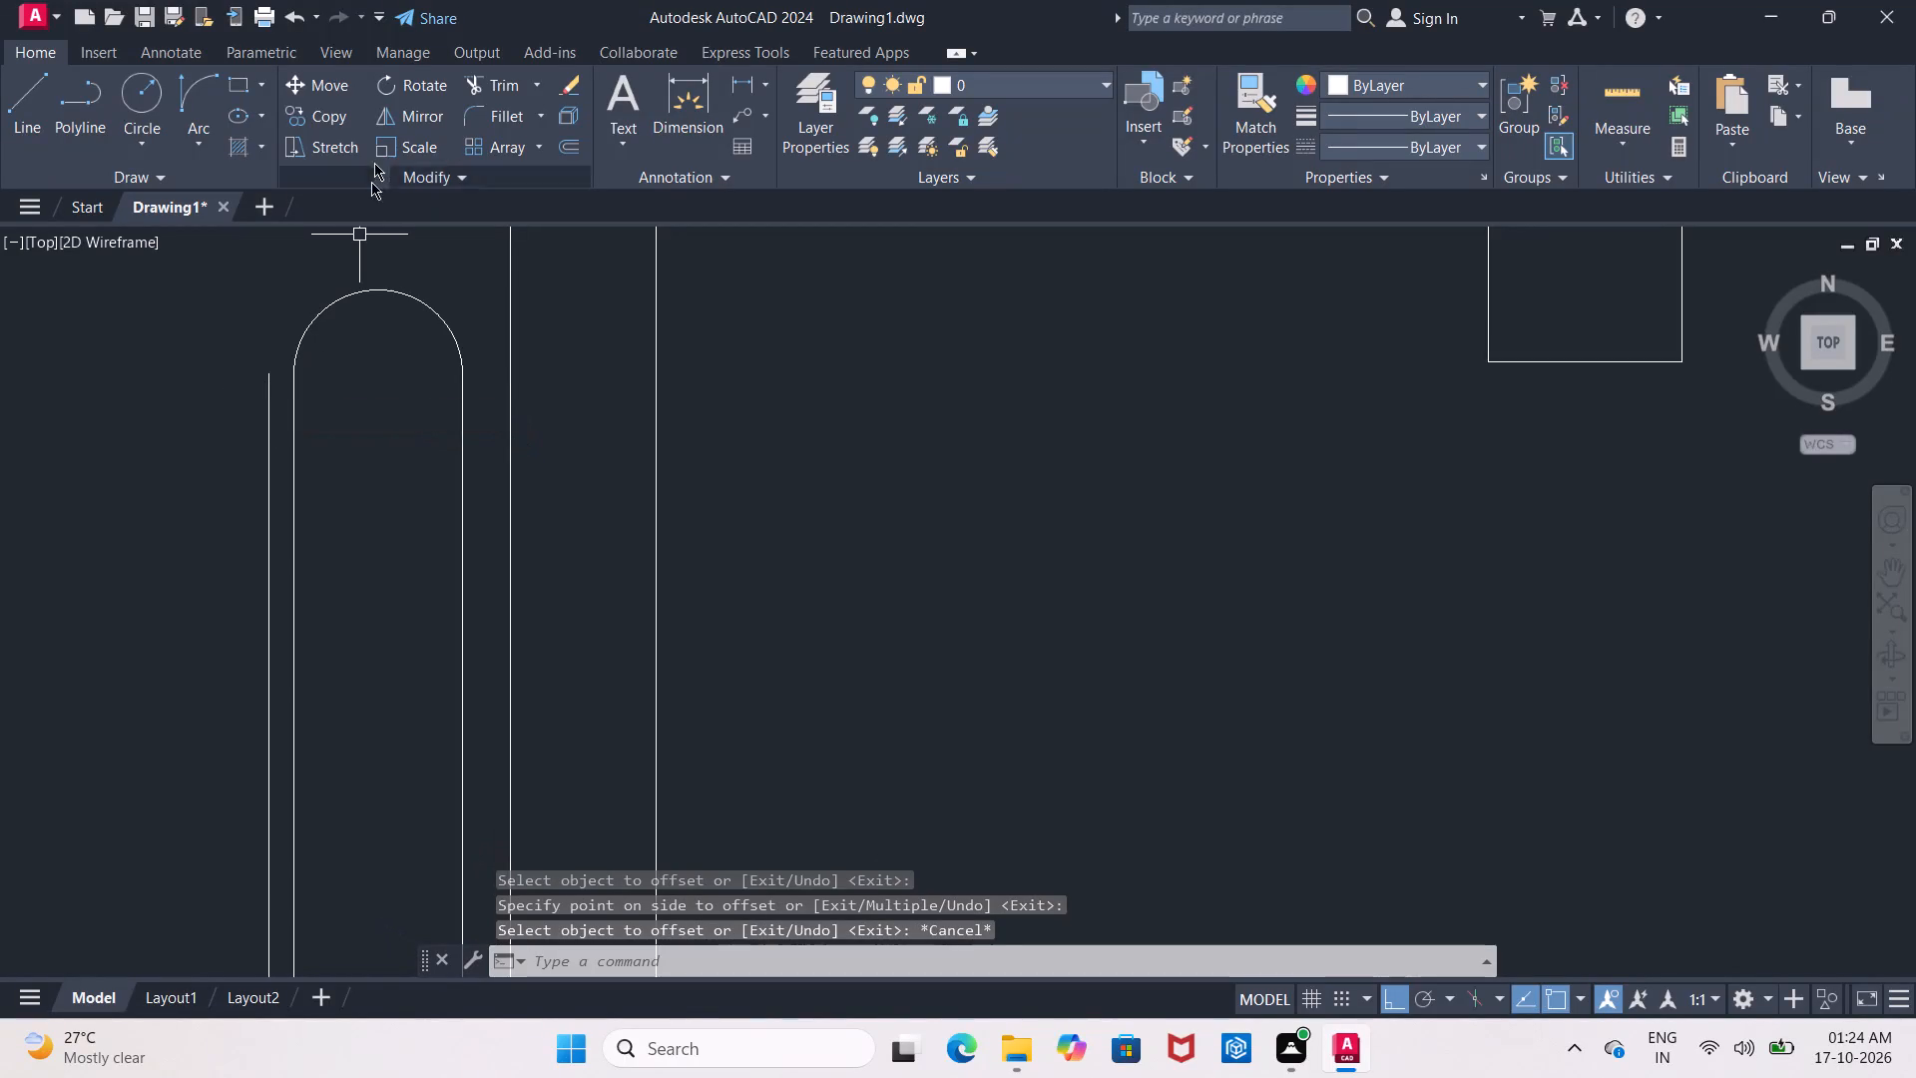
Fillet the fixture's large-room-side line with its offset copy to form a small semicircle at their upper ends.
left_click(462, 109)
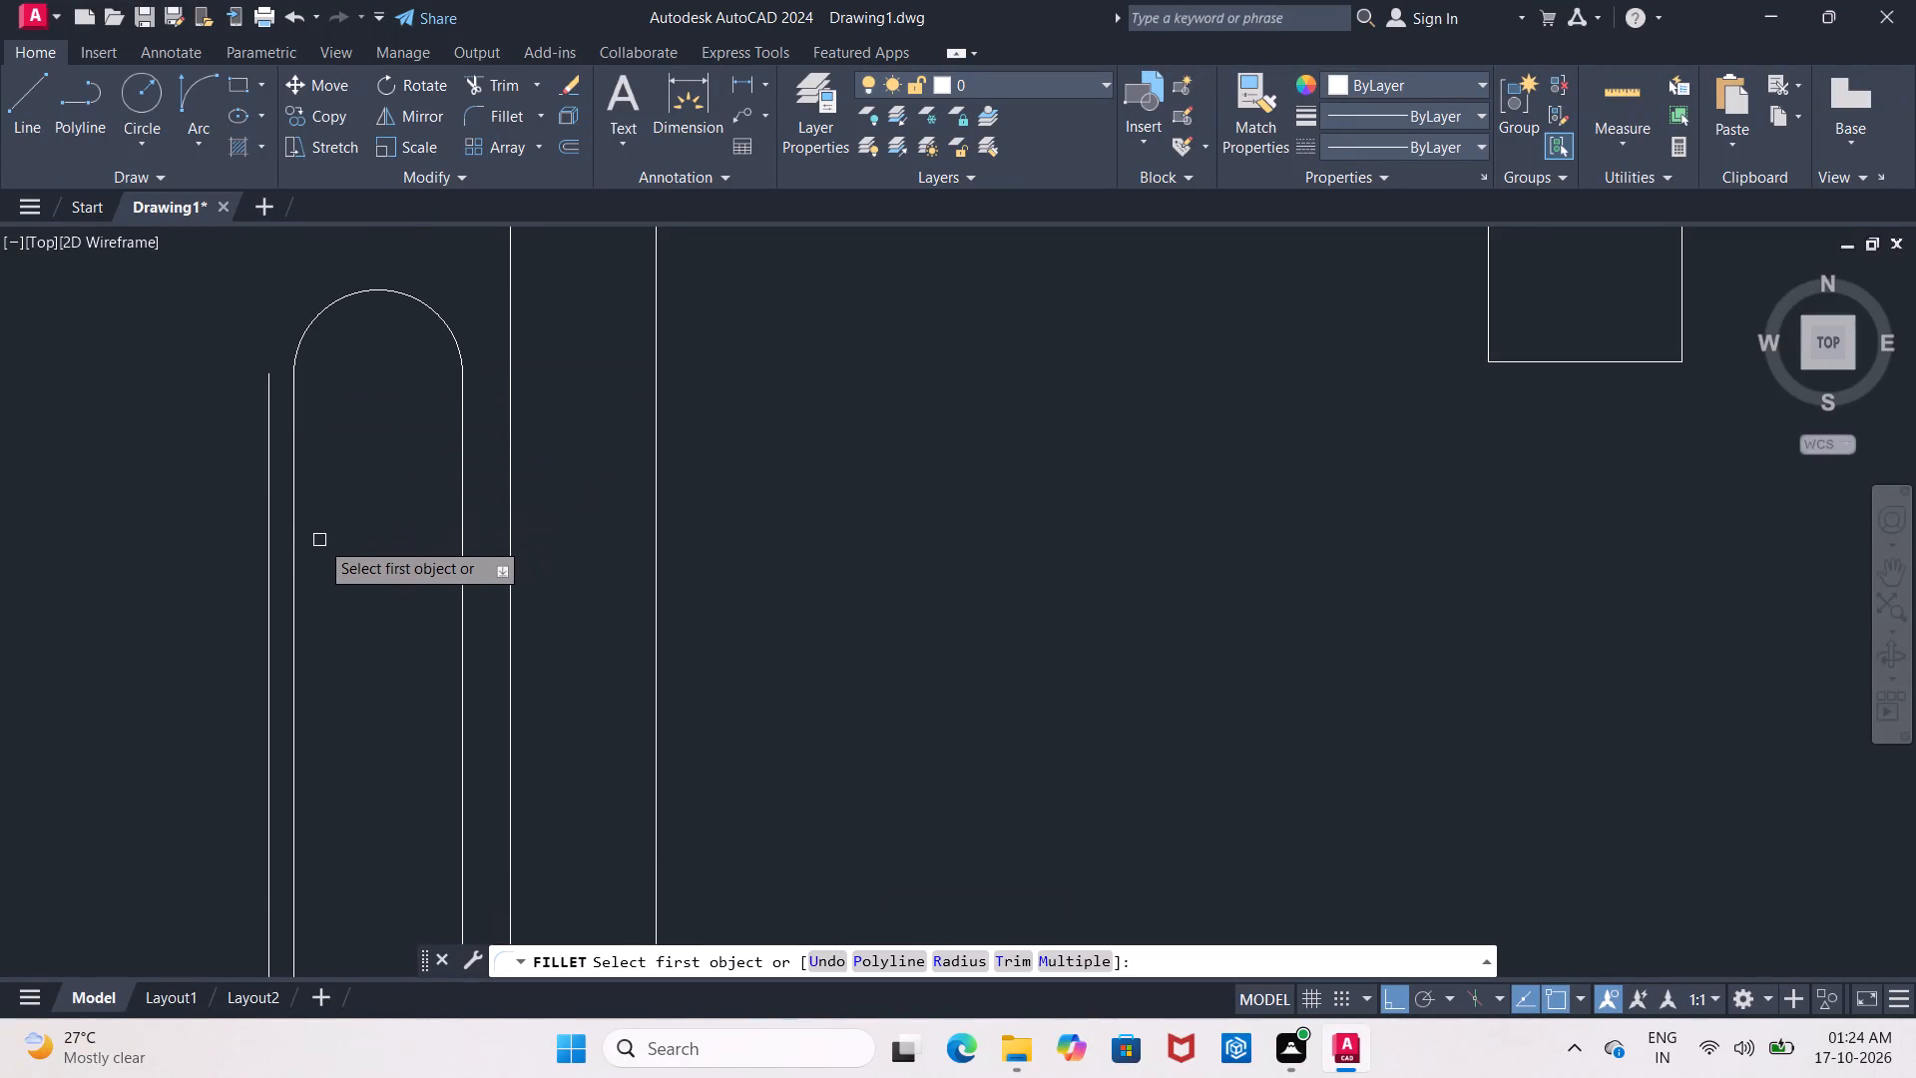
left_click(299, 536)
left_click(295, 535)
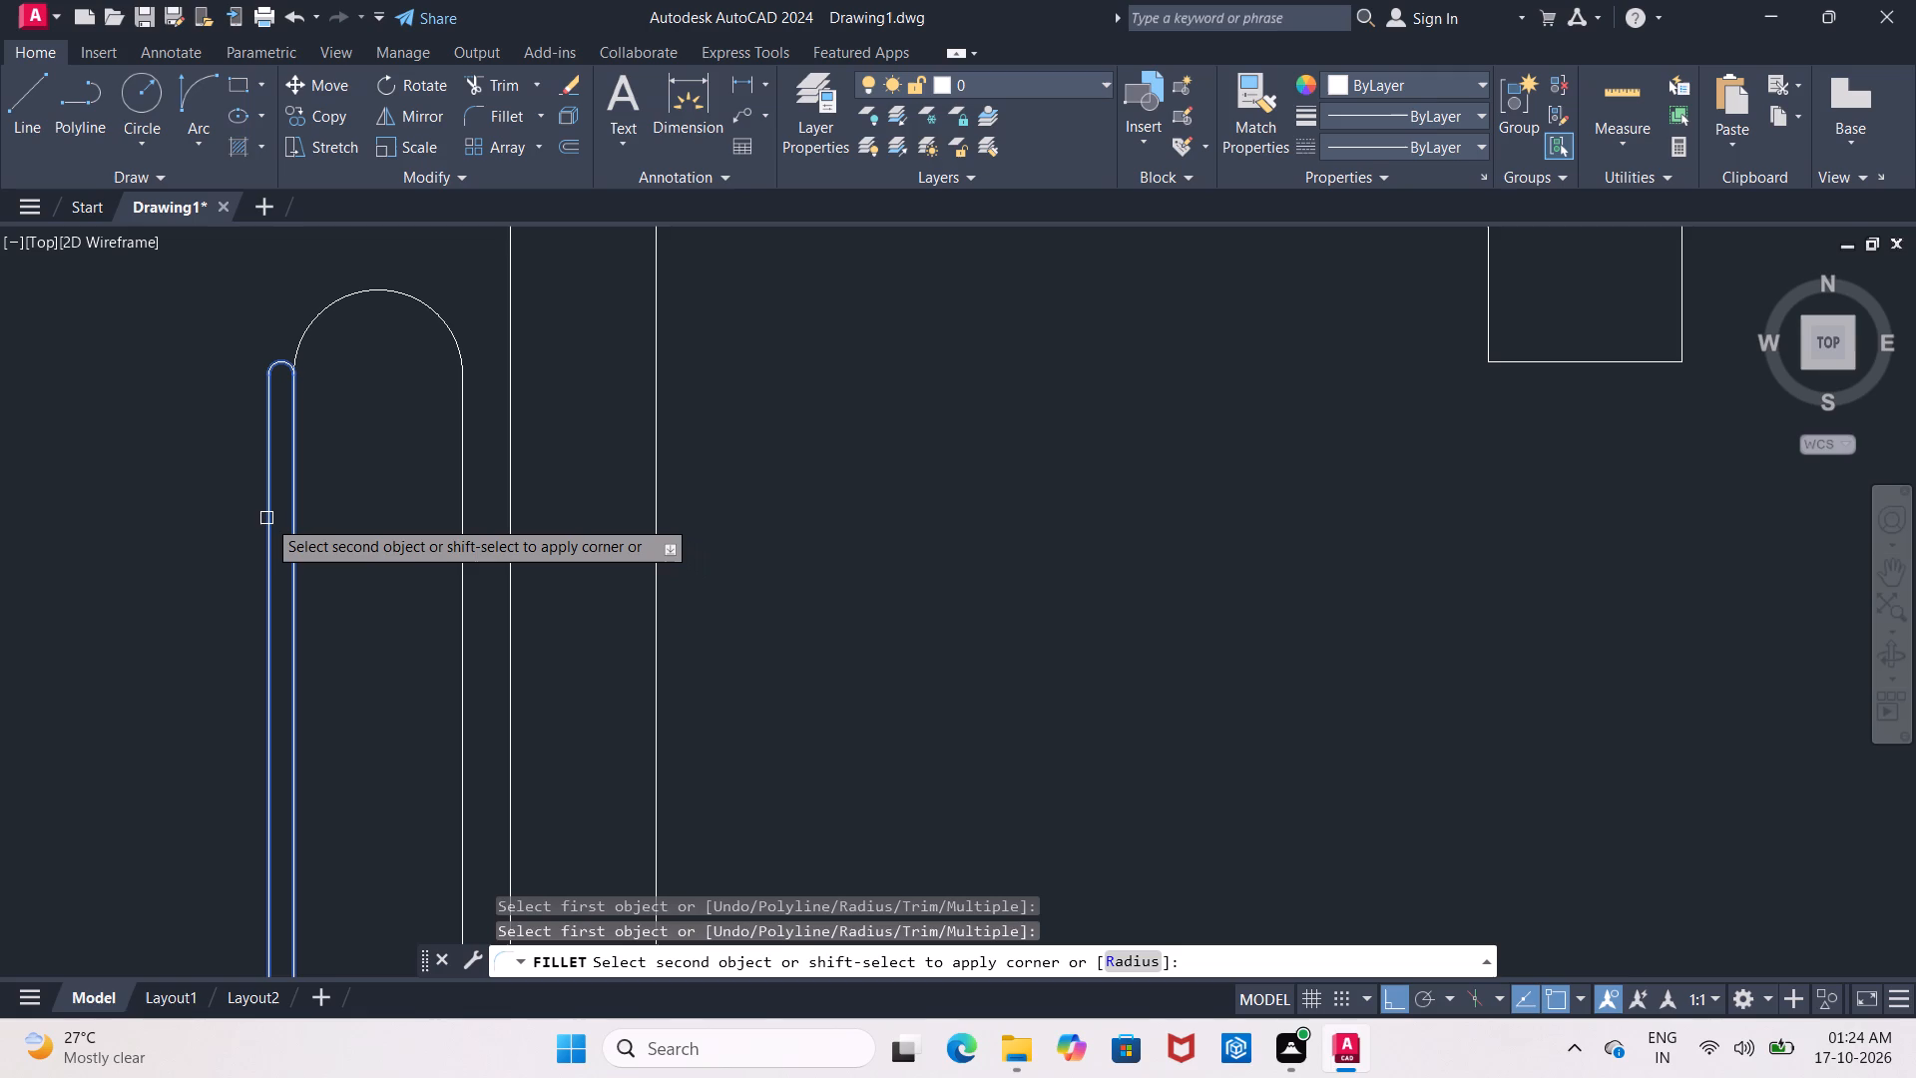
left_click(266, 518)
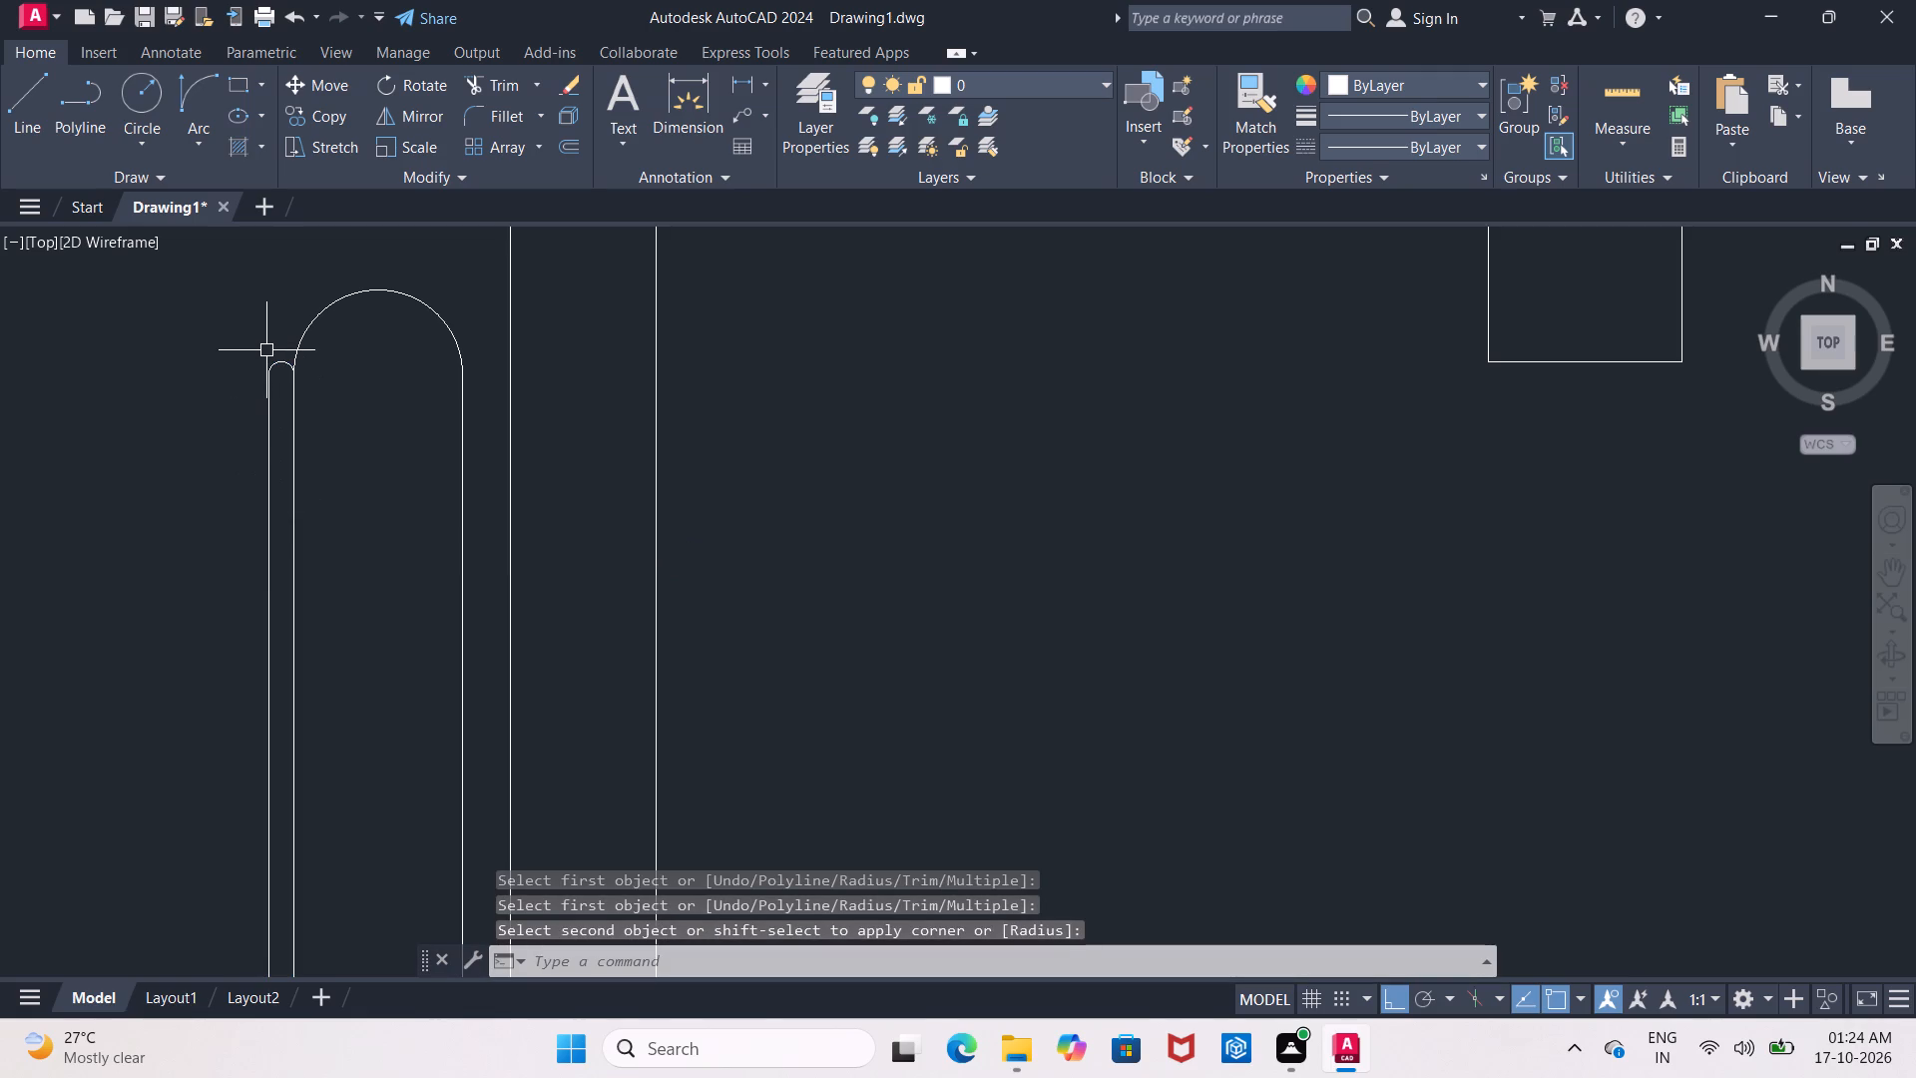
Draw a horizontal line about 9 1/2" long from the wall-side line's upper end past the fixture's large-room side.
left_click(15, 115)
left_click(461, 359)
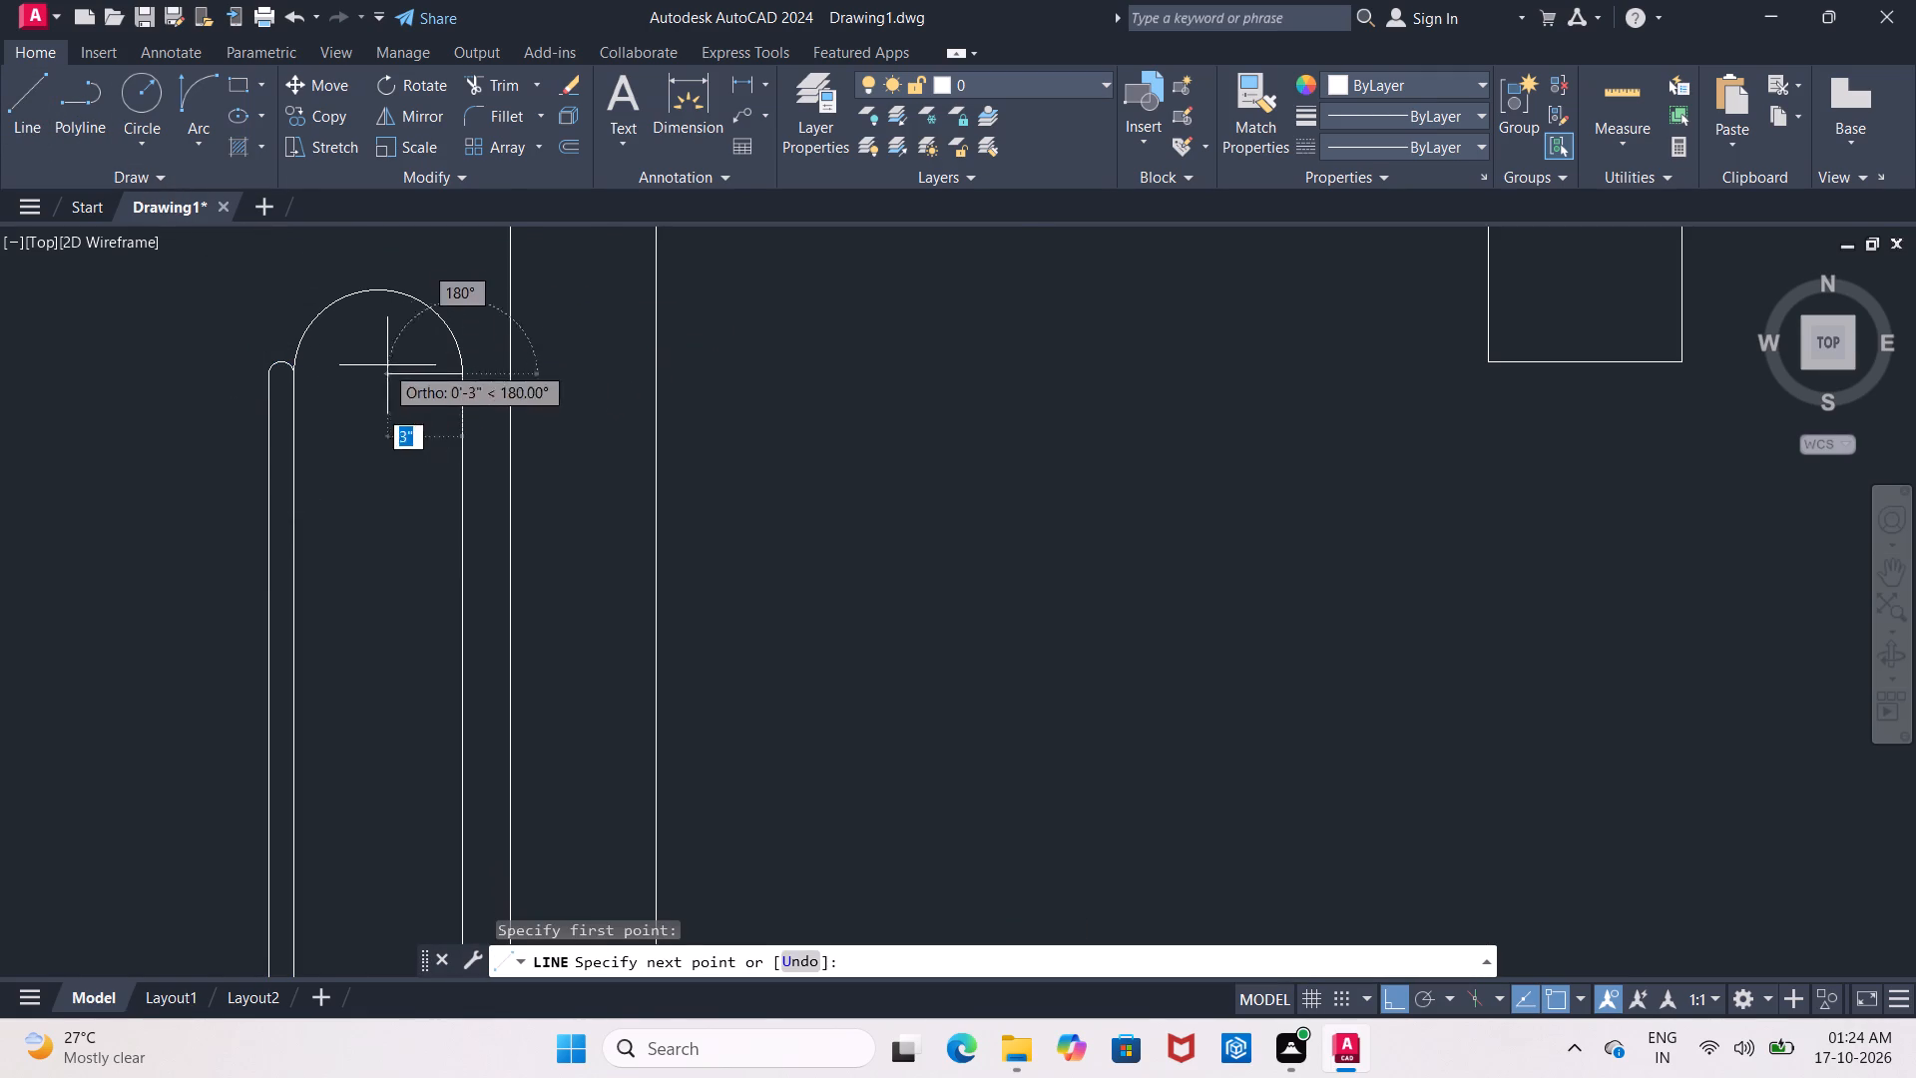
left_click(231, 378)
key("Escape")
scroll(379, 456, "up", 1)
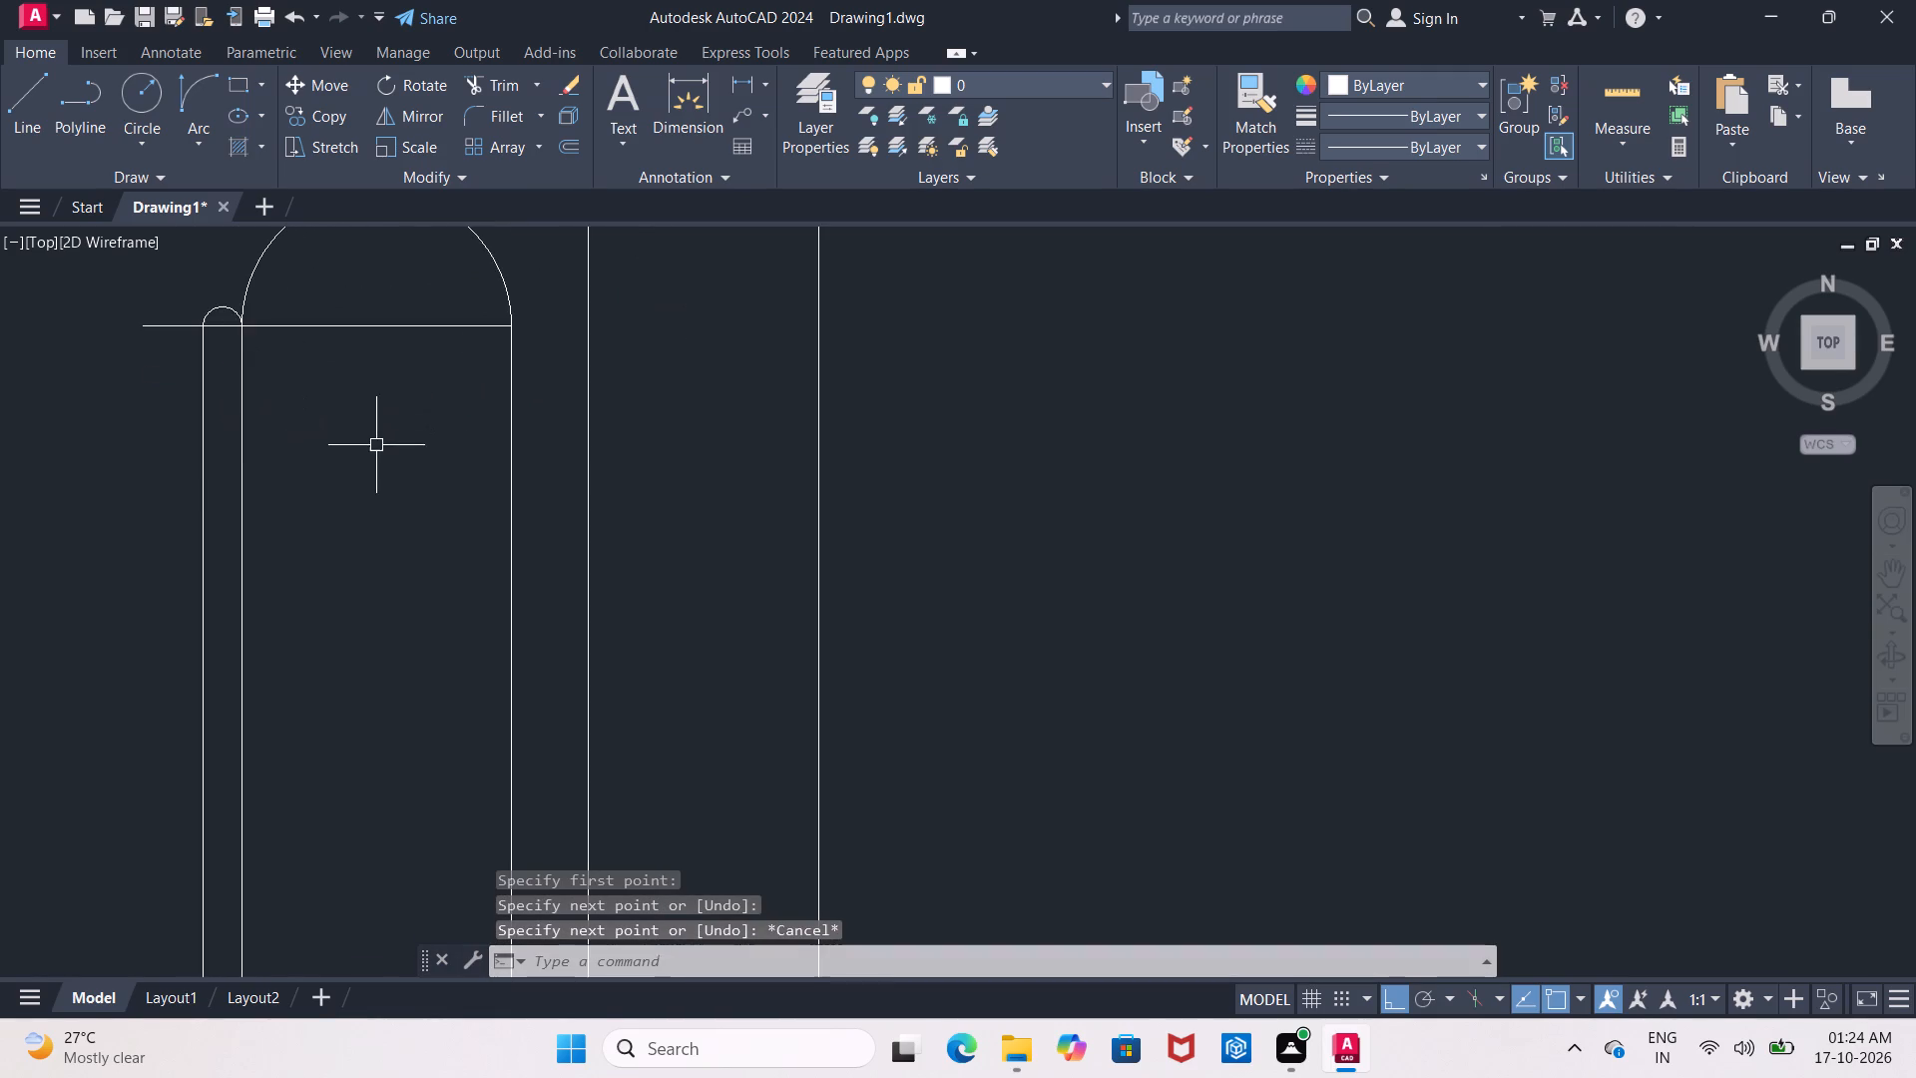
middle_click_drag(376, 445, 377, 634)
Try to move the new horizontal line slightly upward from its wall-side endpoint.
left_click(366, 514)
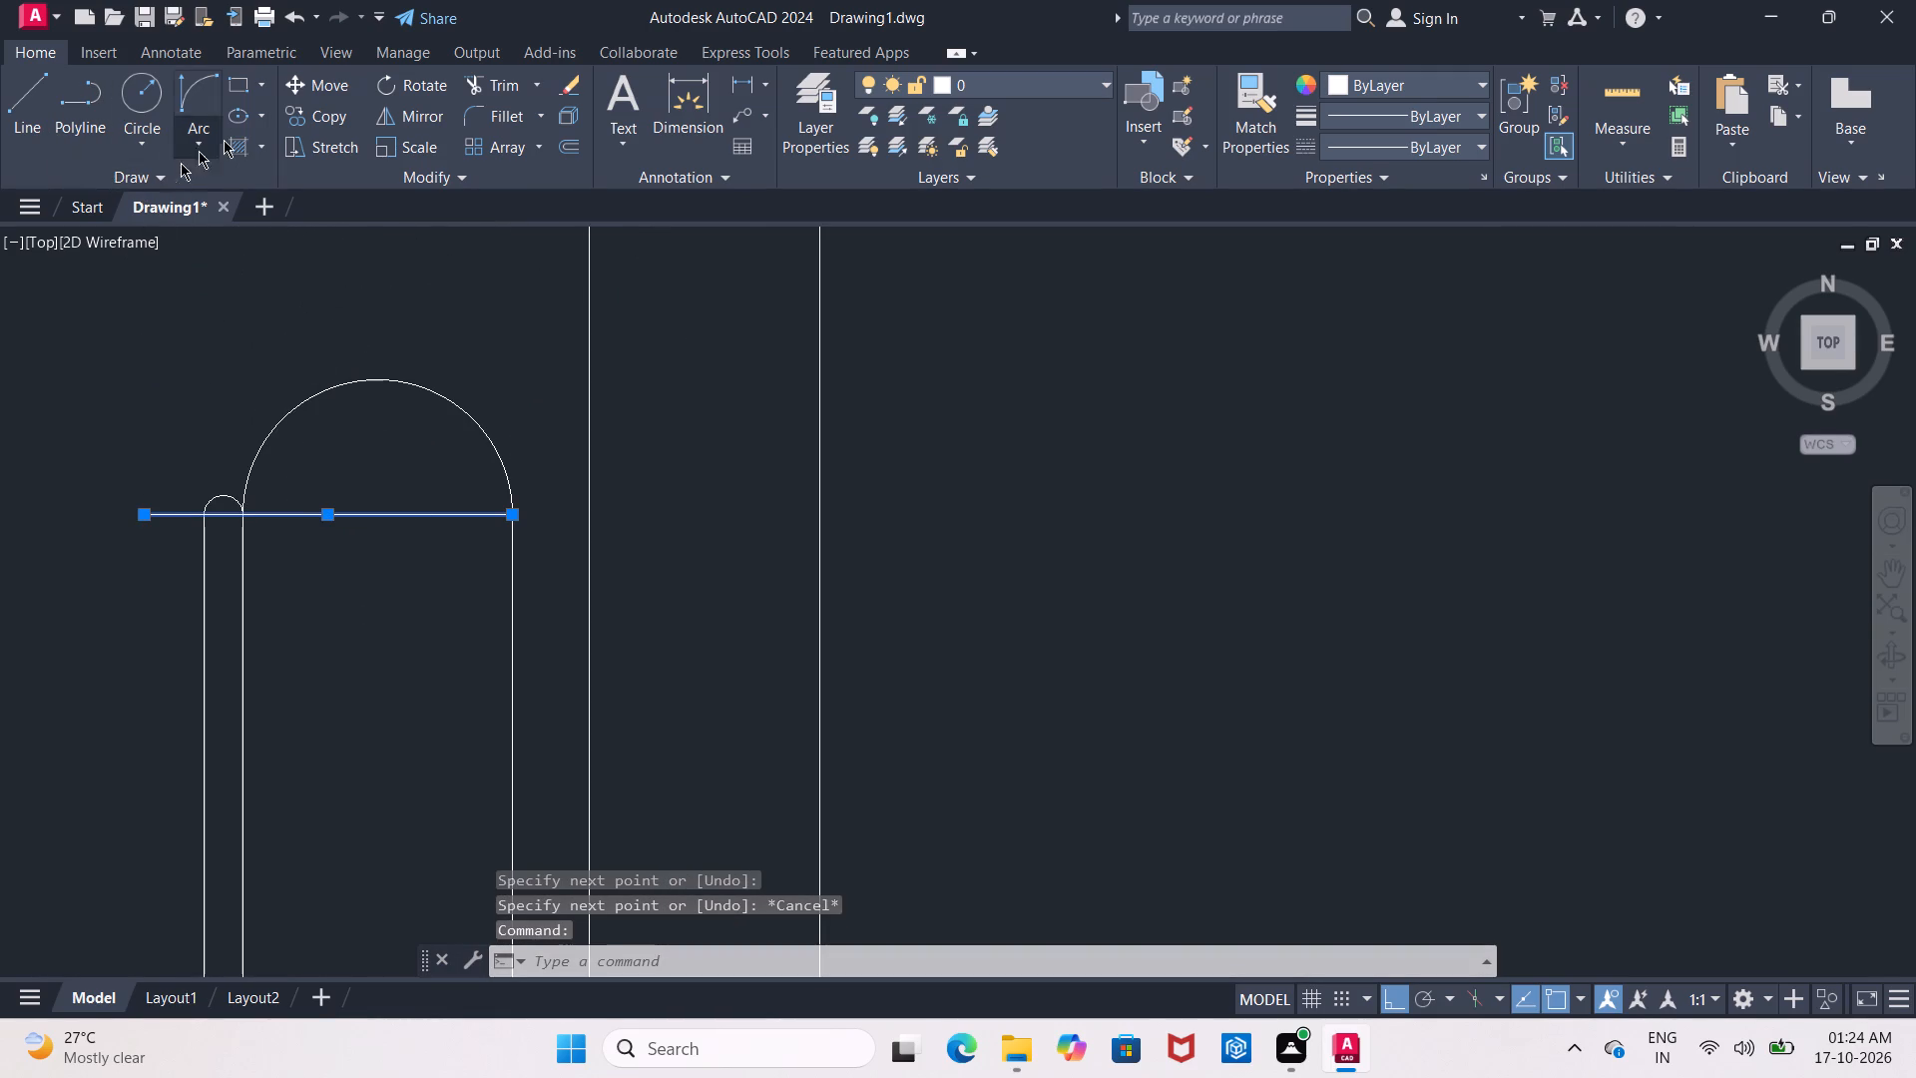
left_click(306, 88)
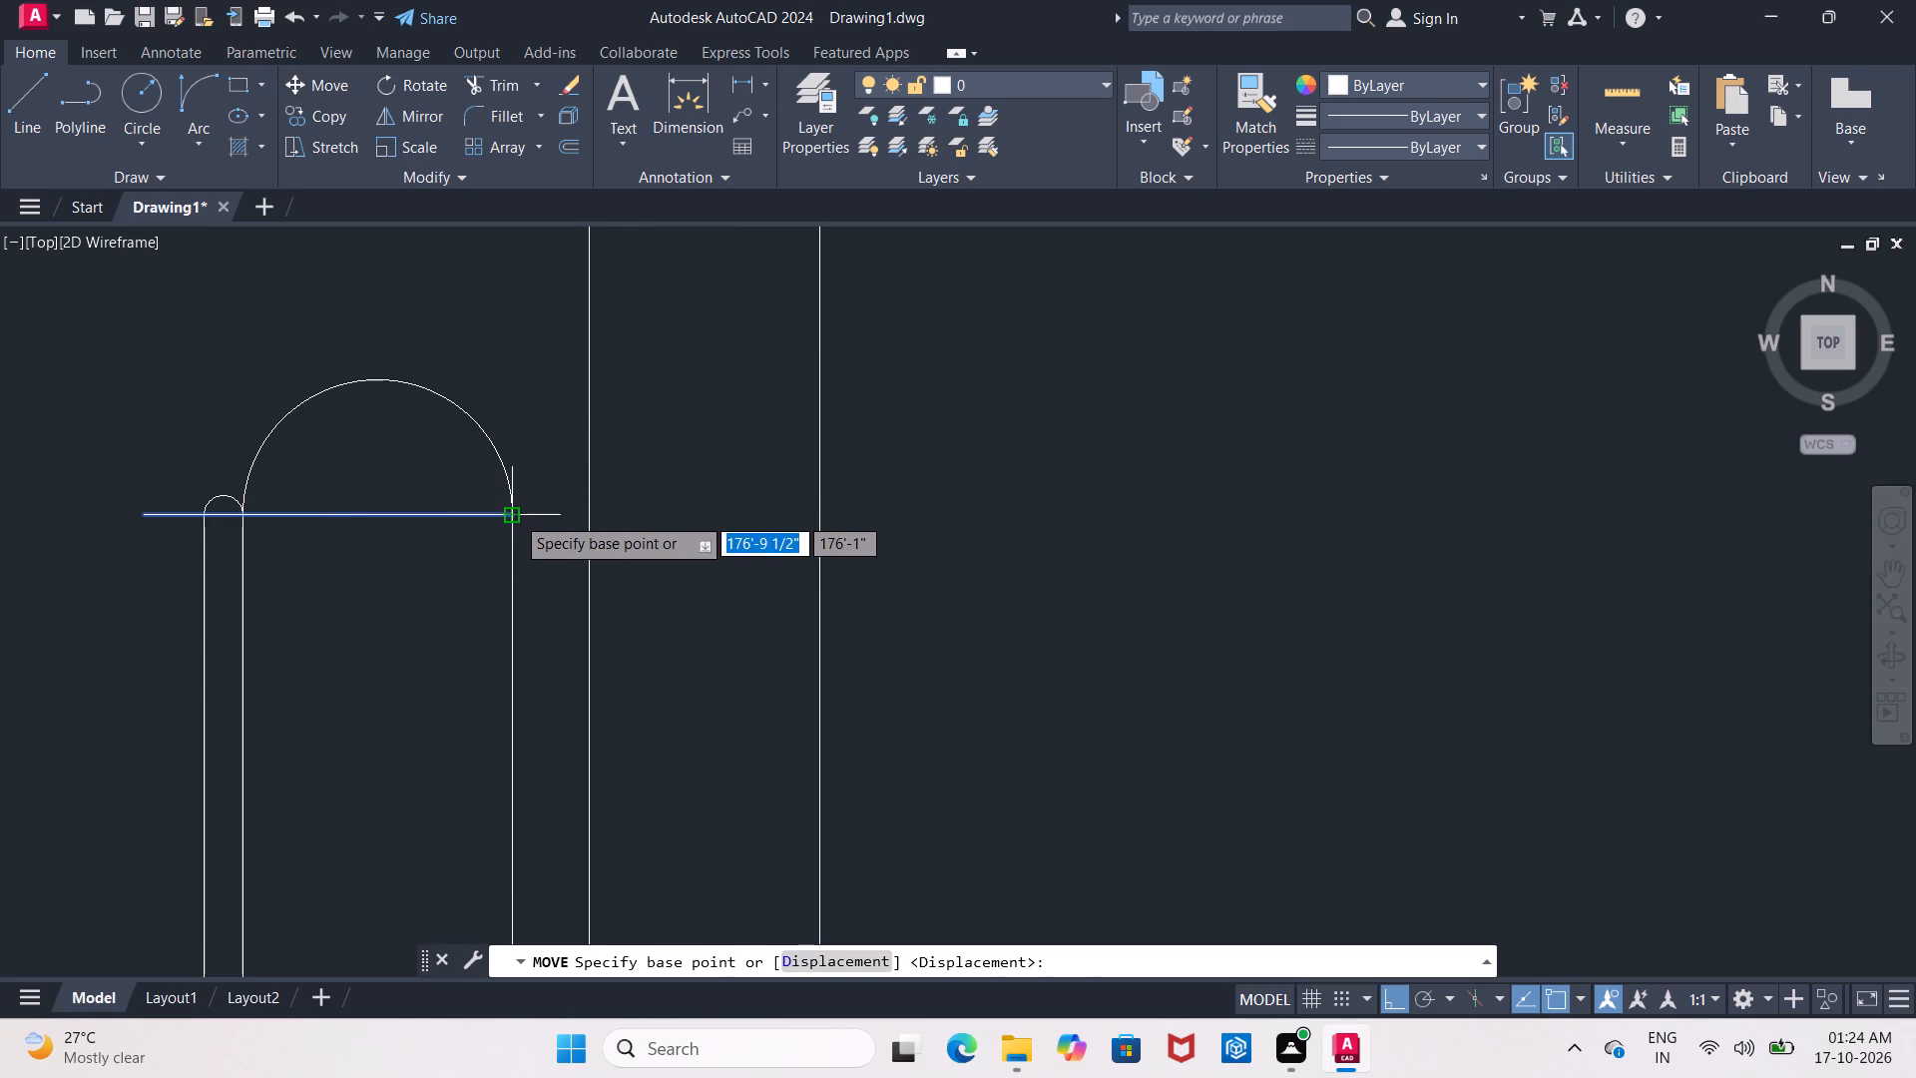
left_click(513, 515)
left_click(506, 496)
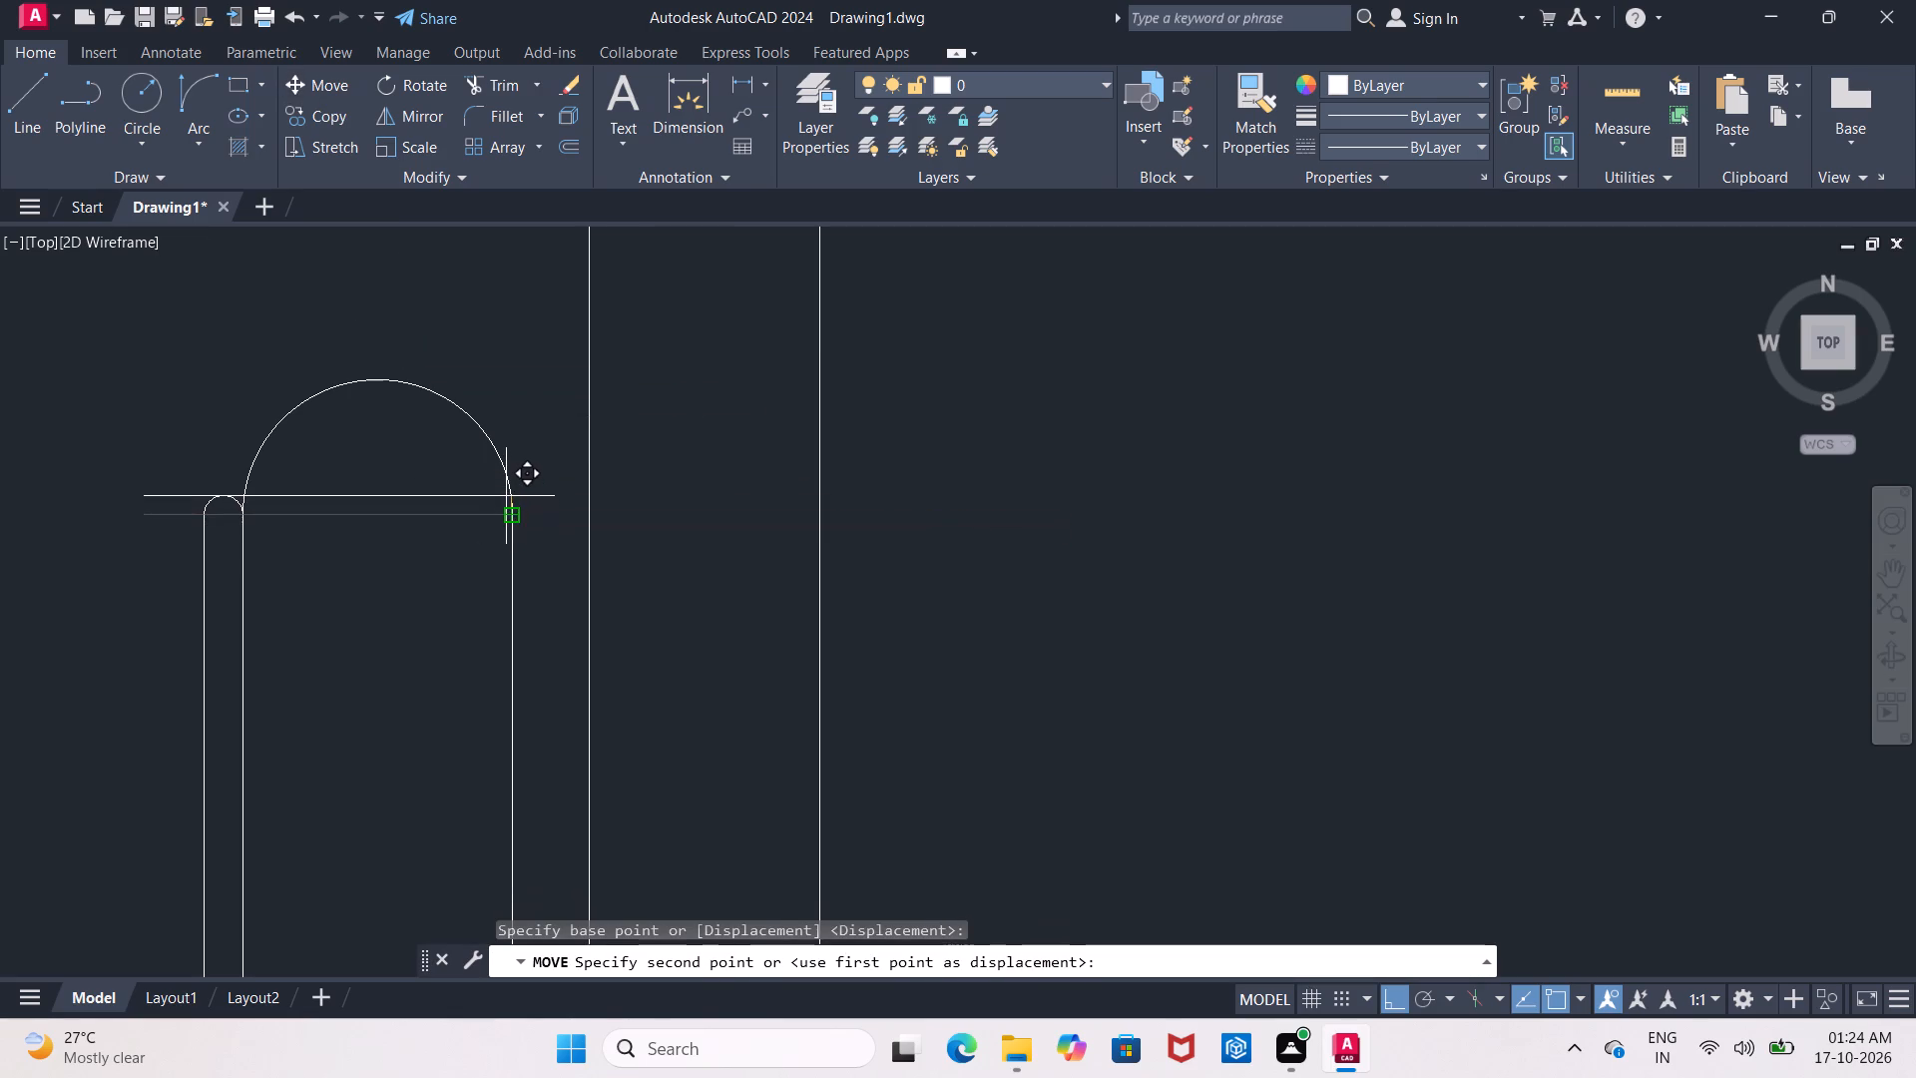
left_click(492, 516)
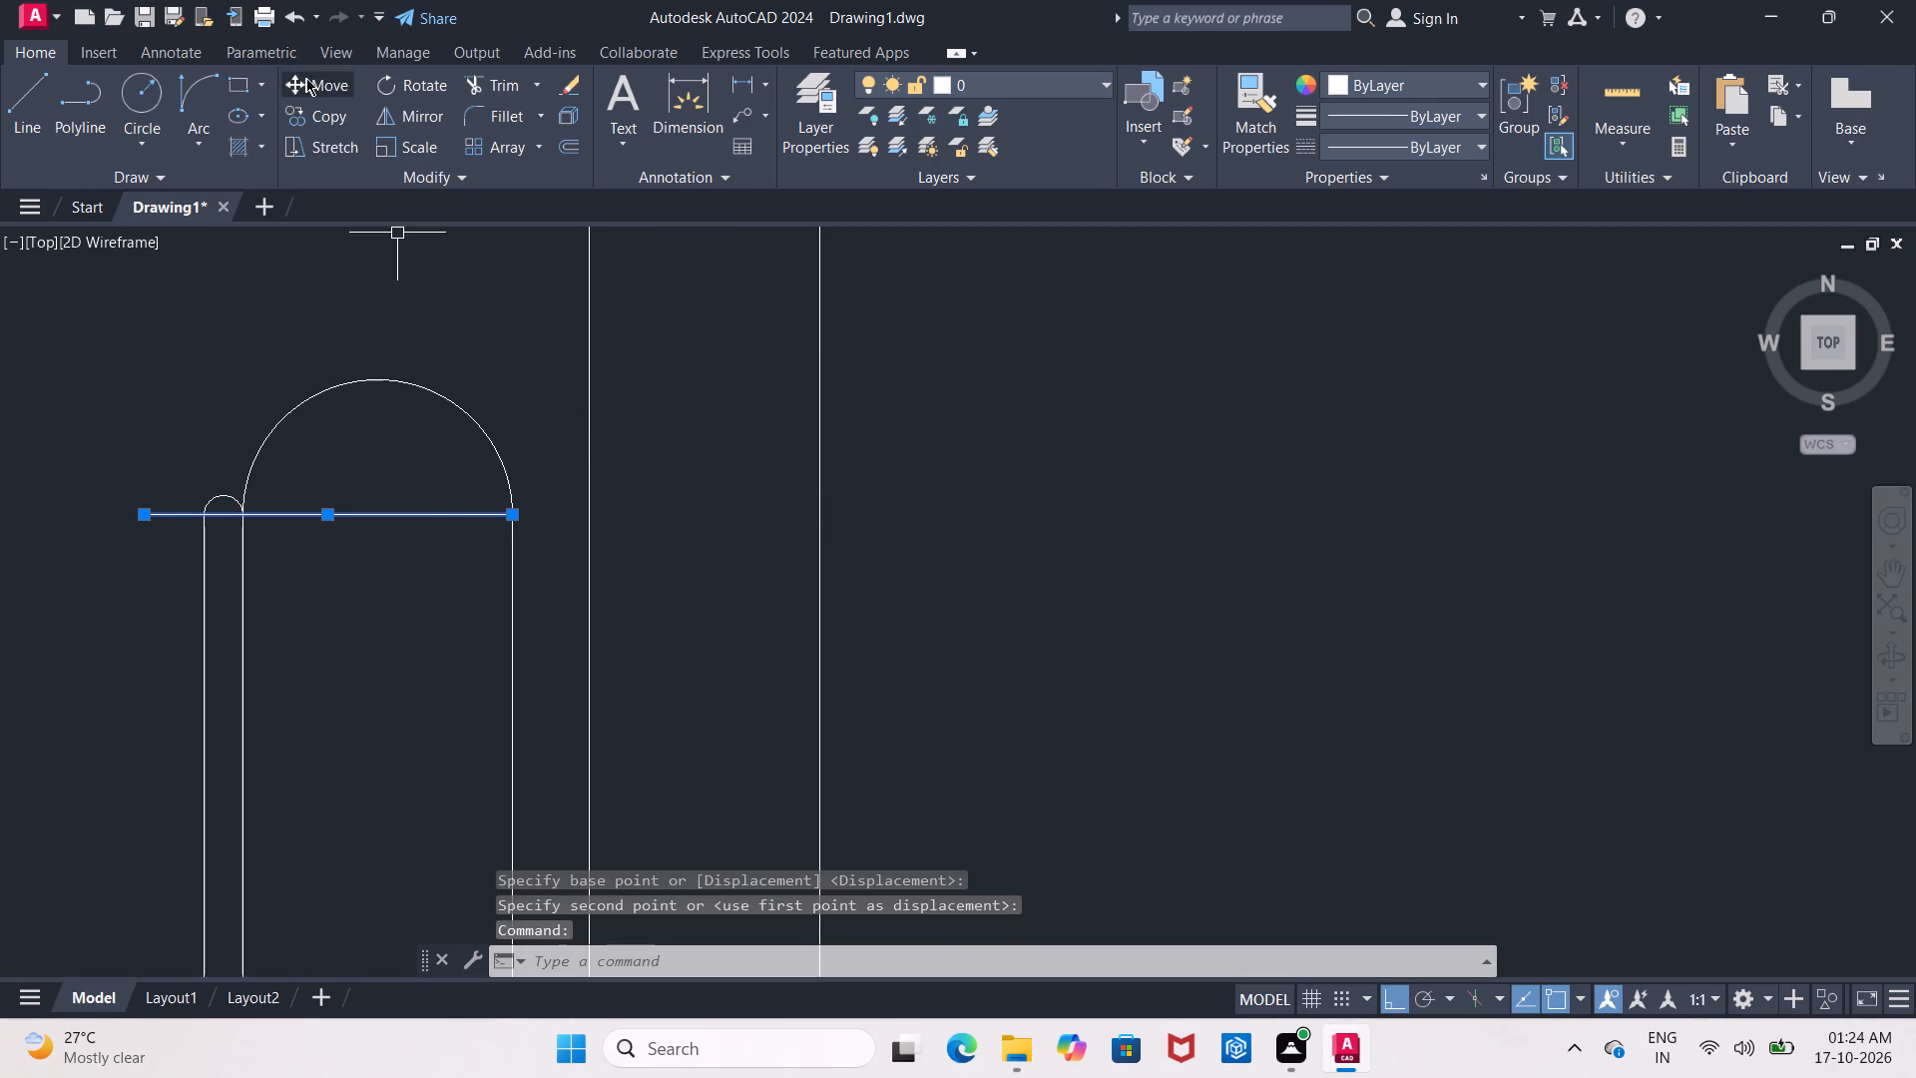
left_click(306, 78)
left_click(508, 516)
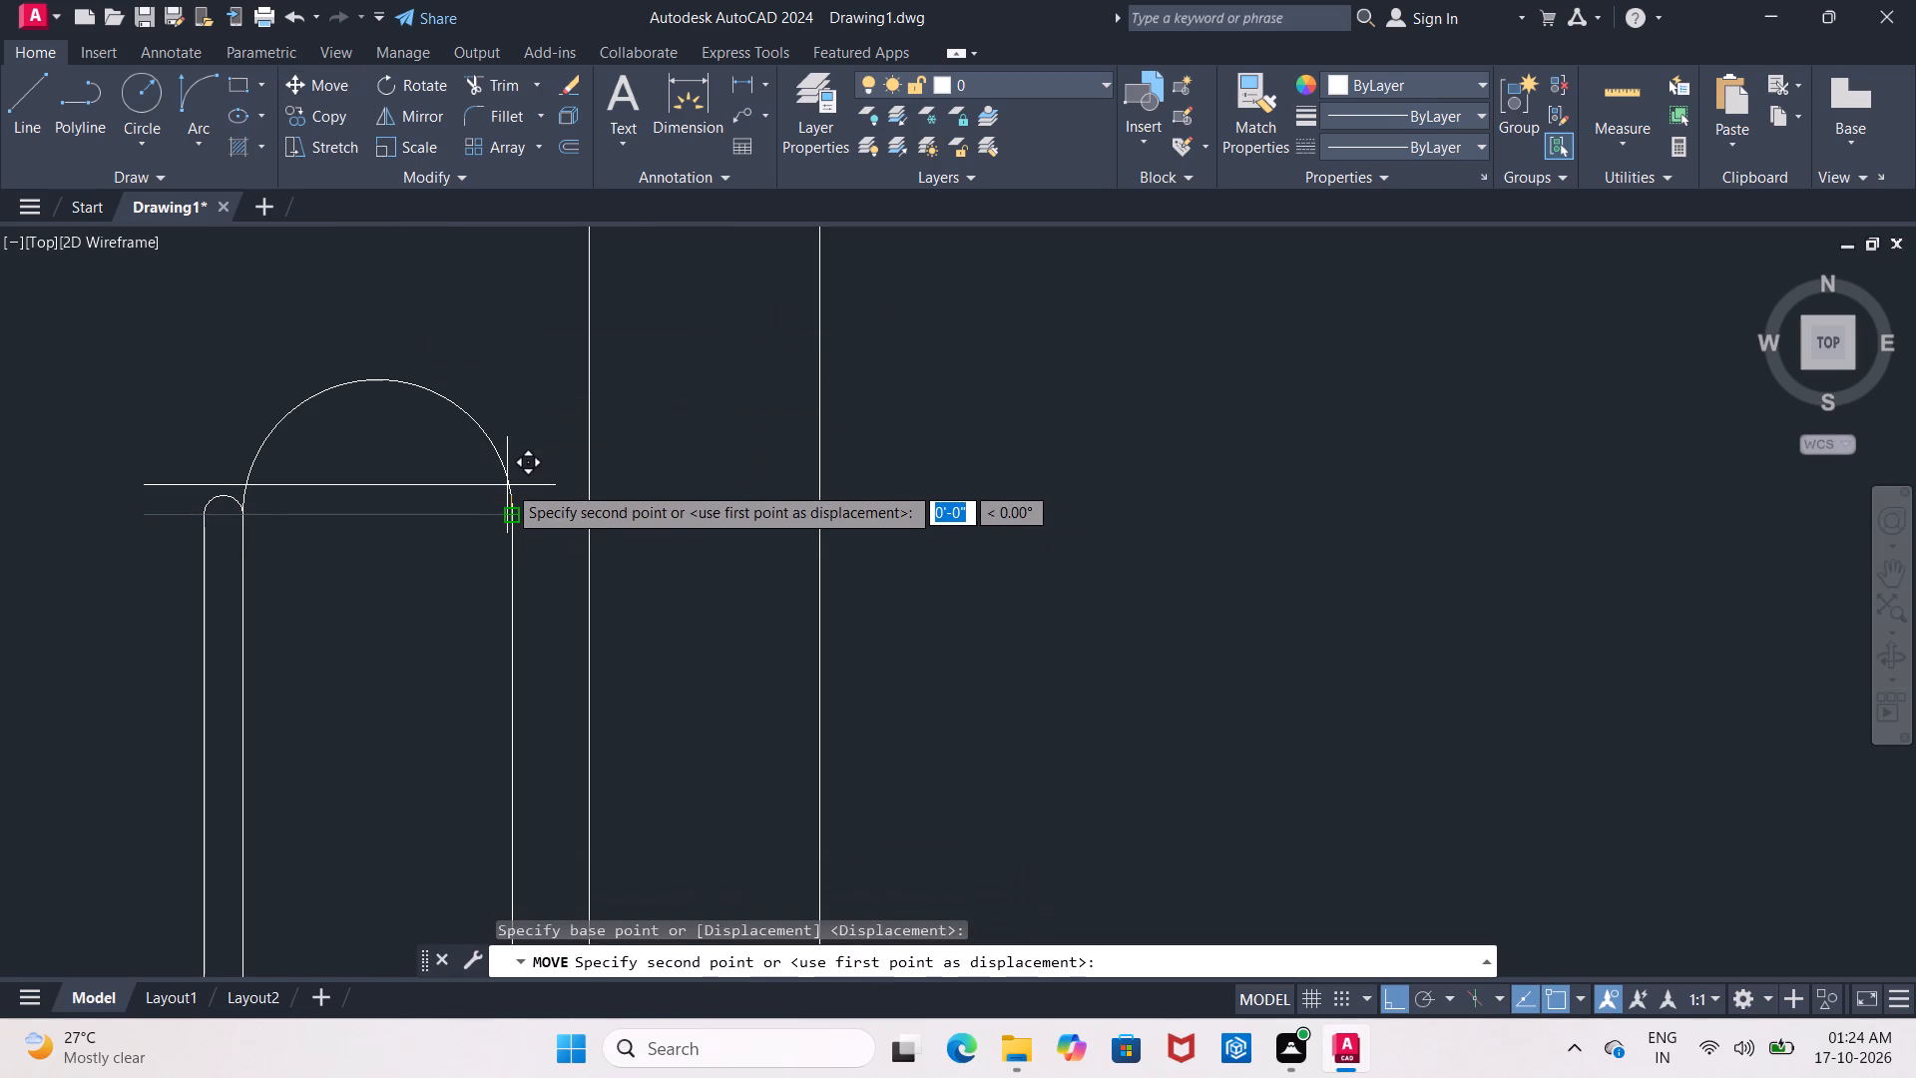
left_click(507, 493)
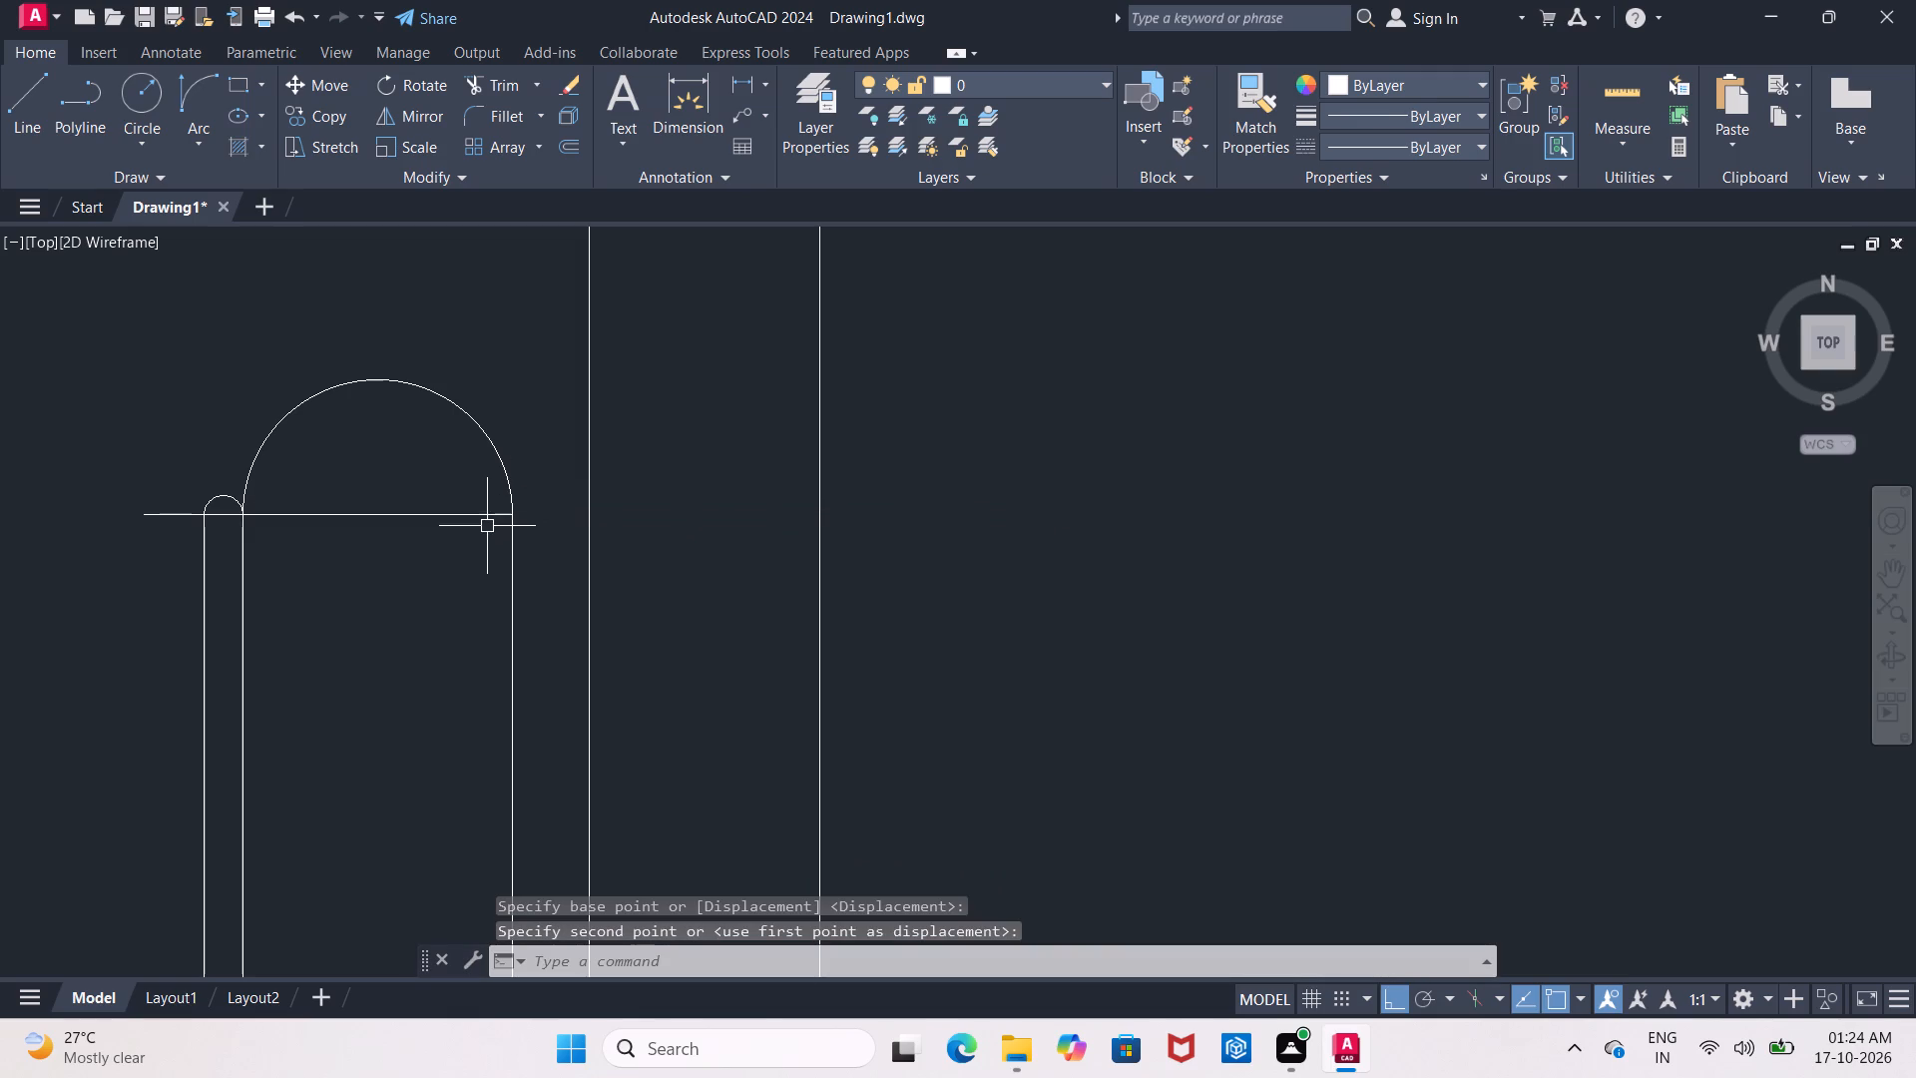
Erase the large and small semicircular arcs and the offset line along the fixture's large-room side.
left_click(426, 391)
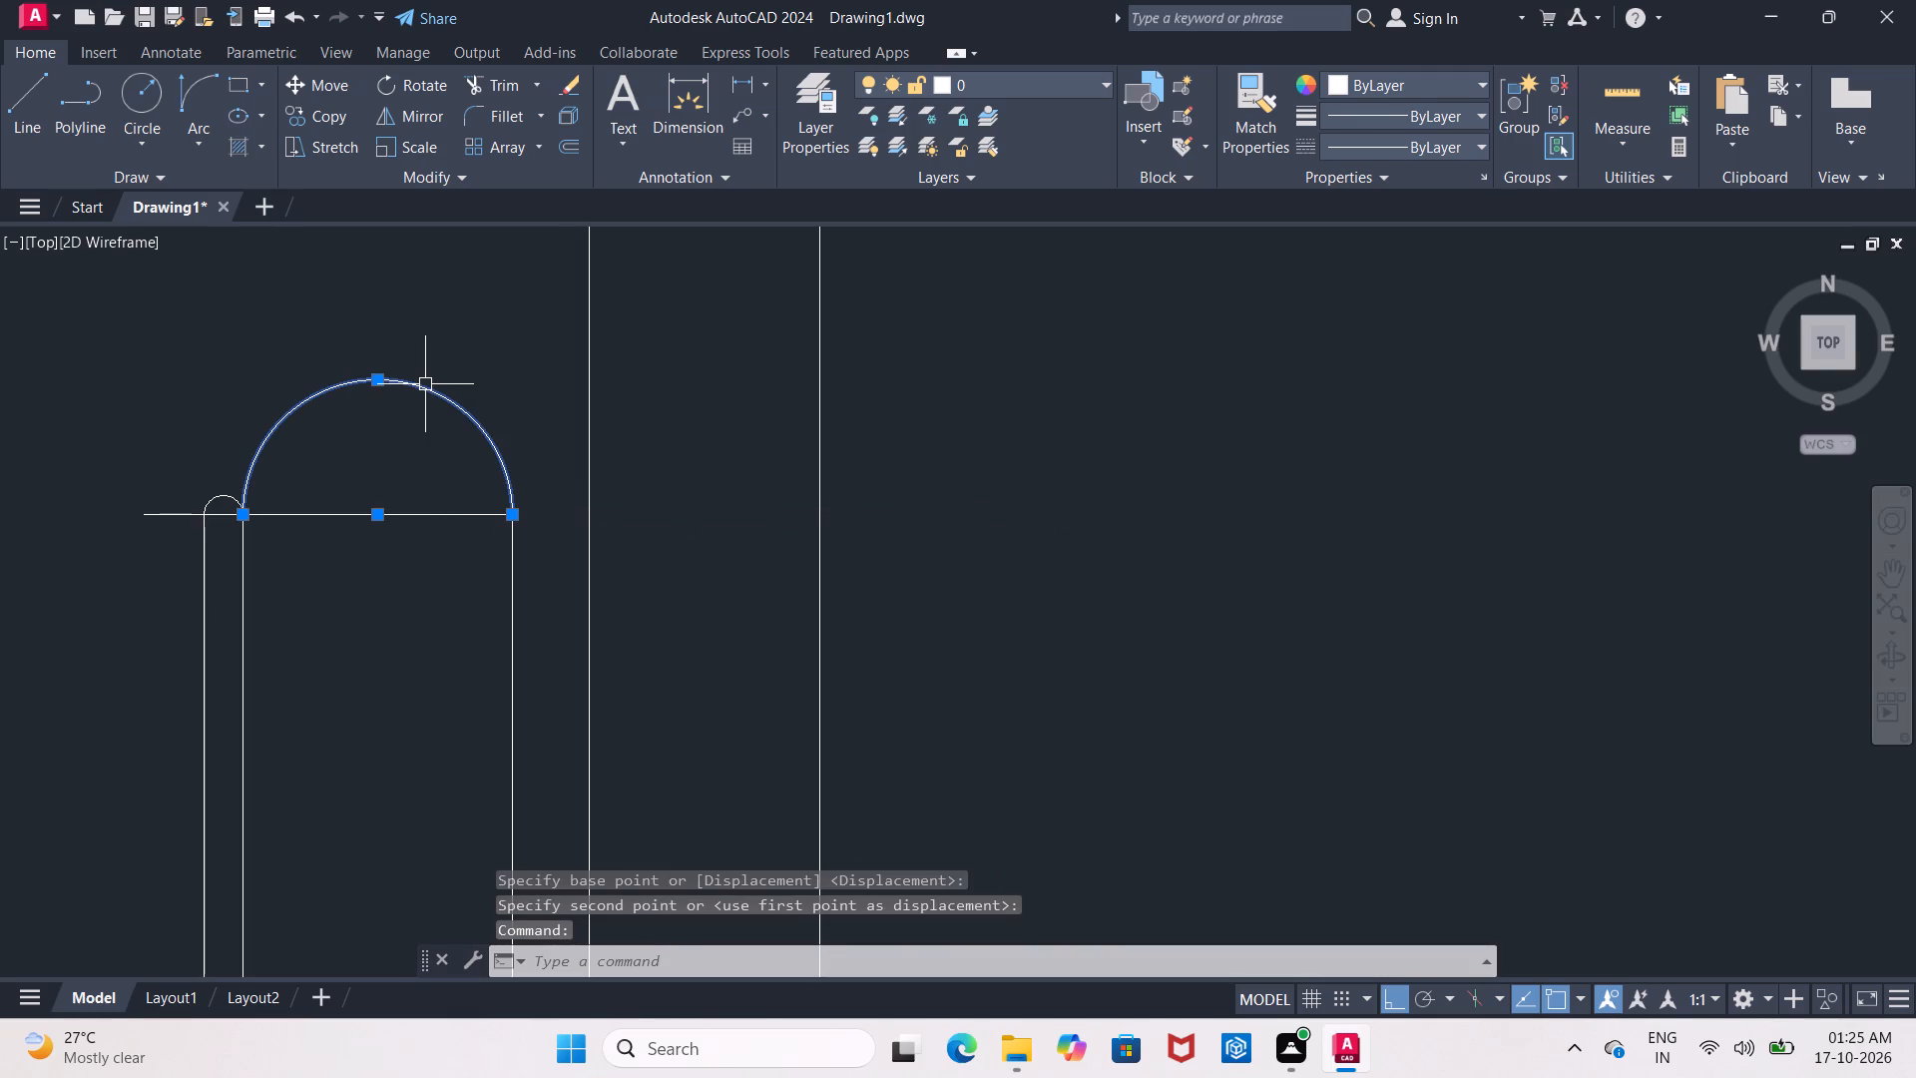
key("Delete")
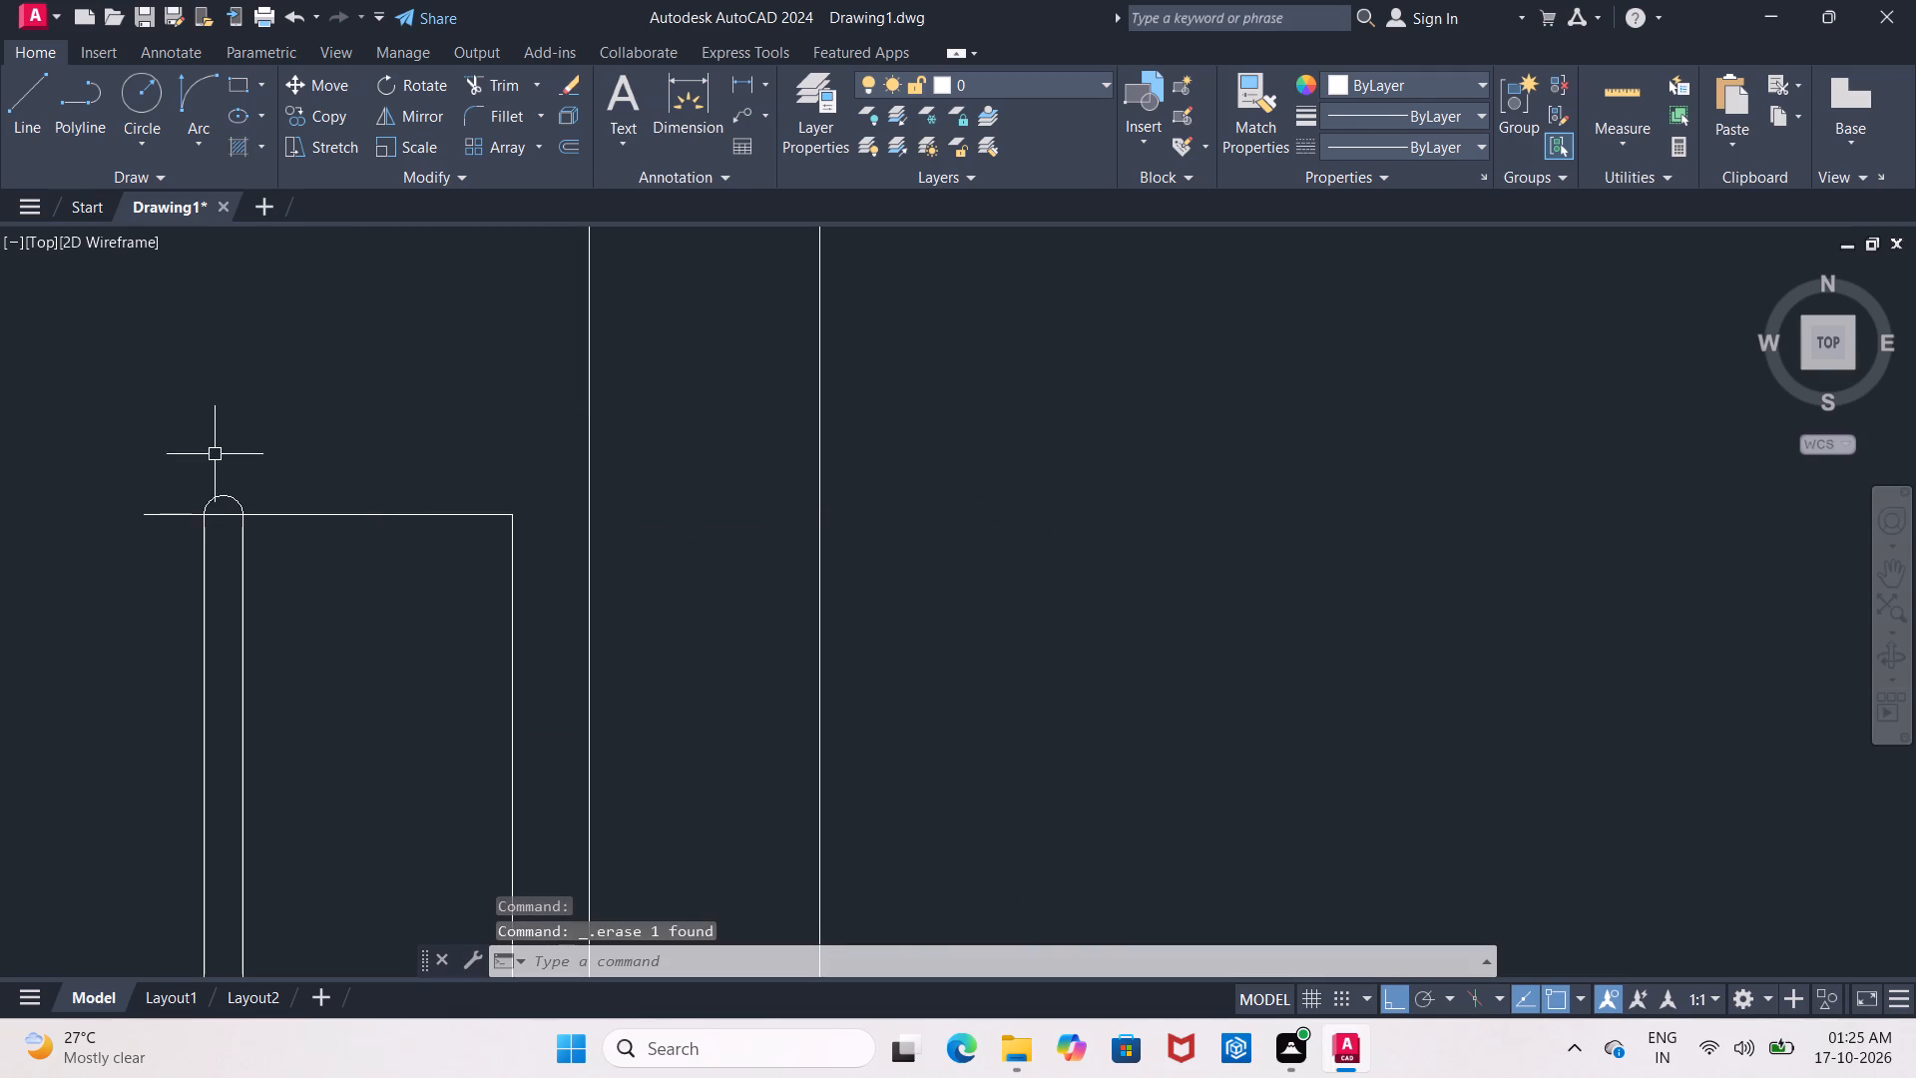
left_click(225, 491)
key("Delete")
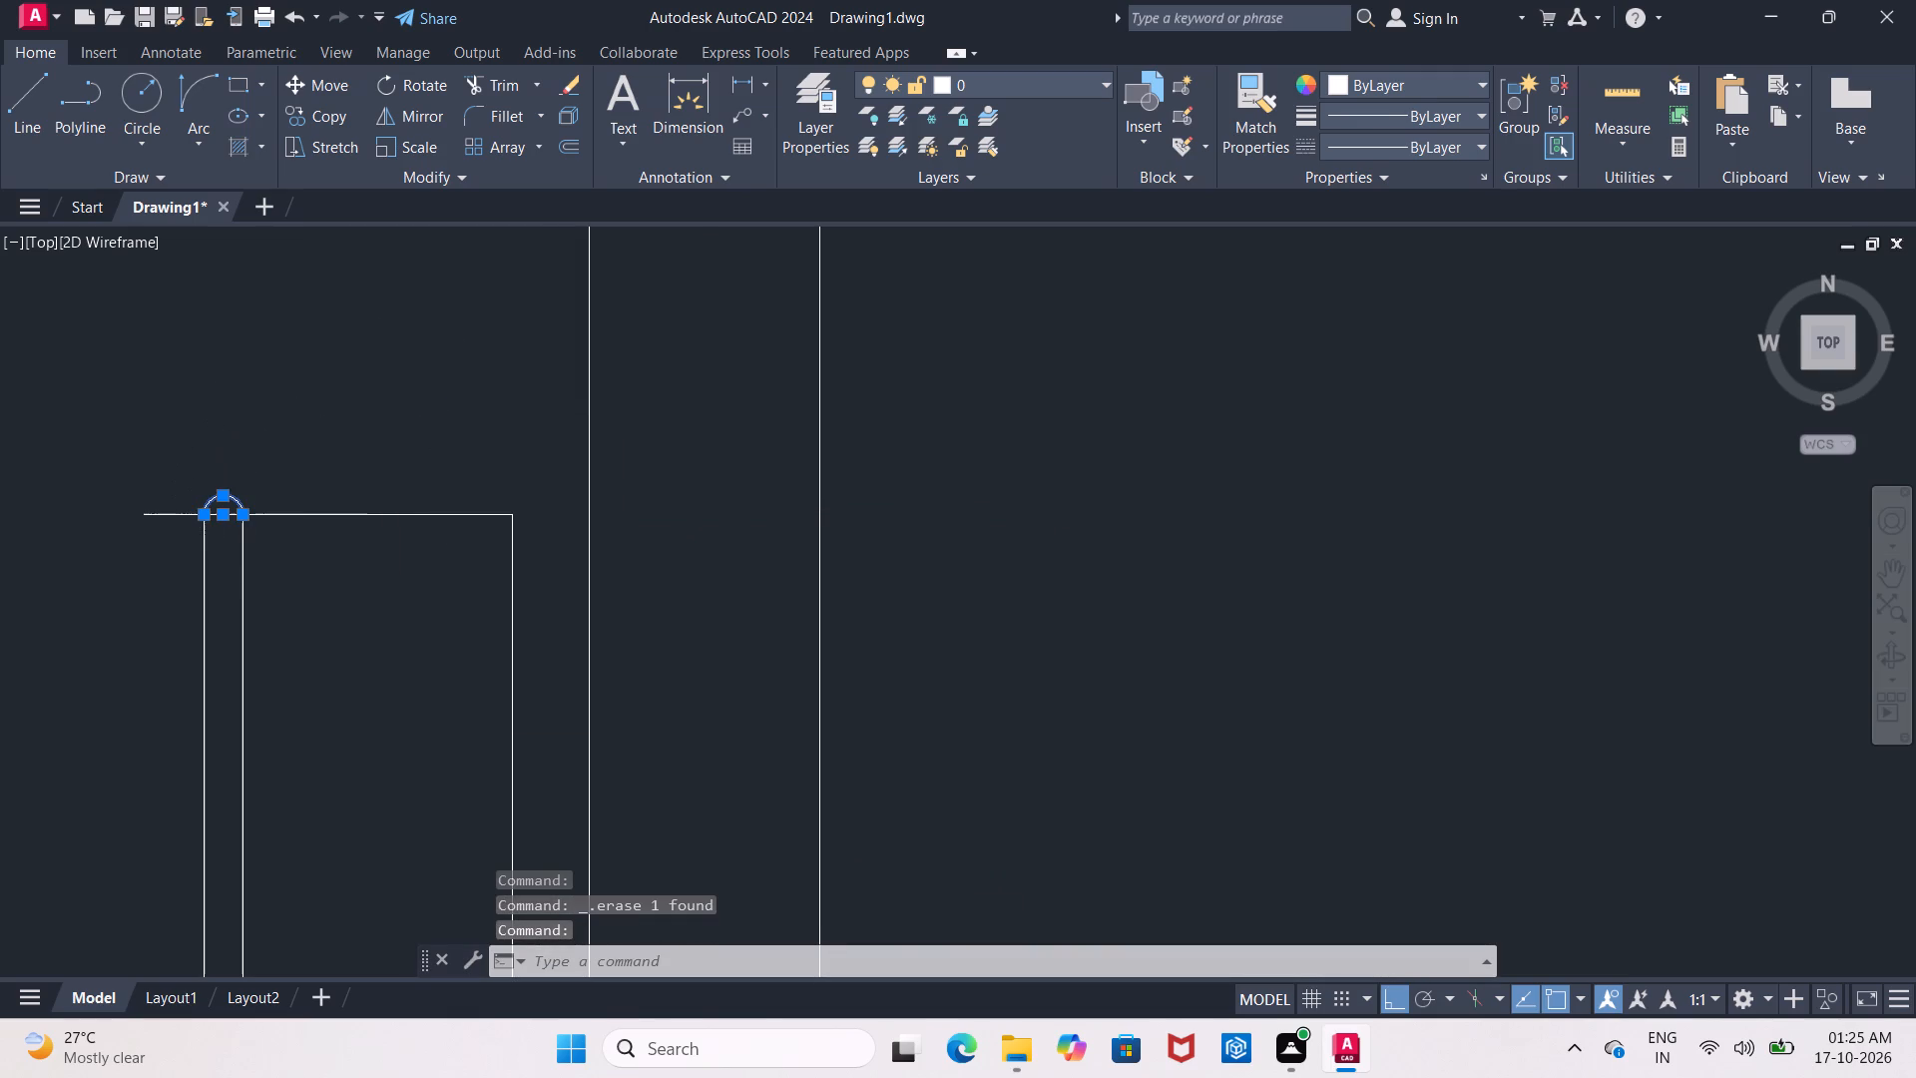
scroll(224, 471, "down", 1)
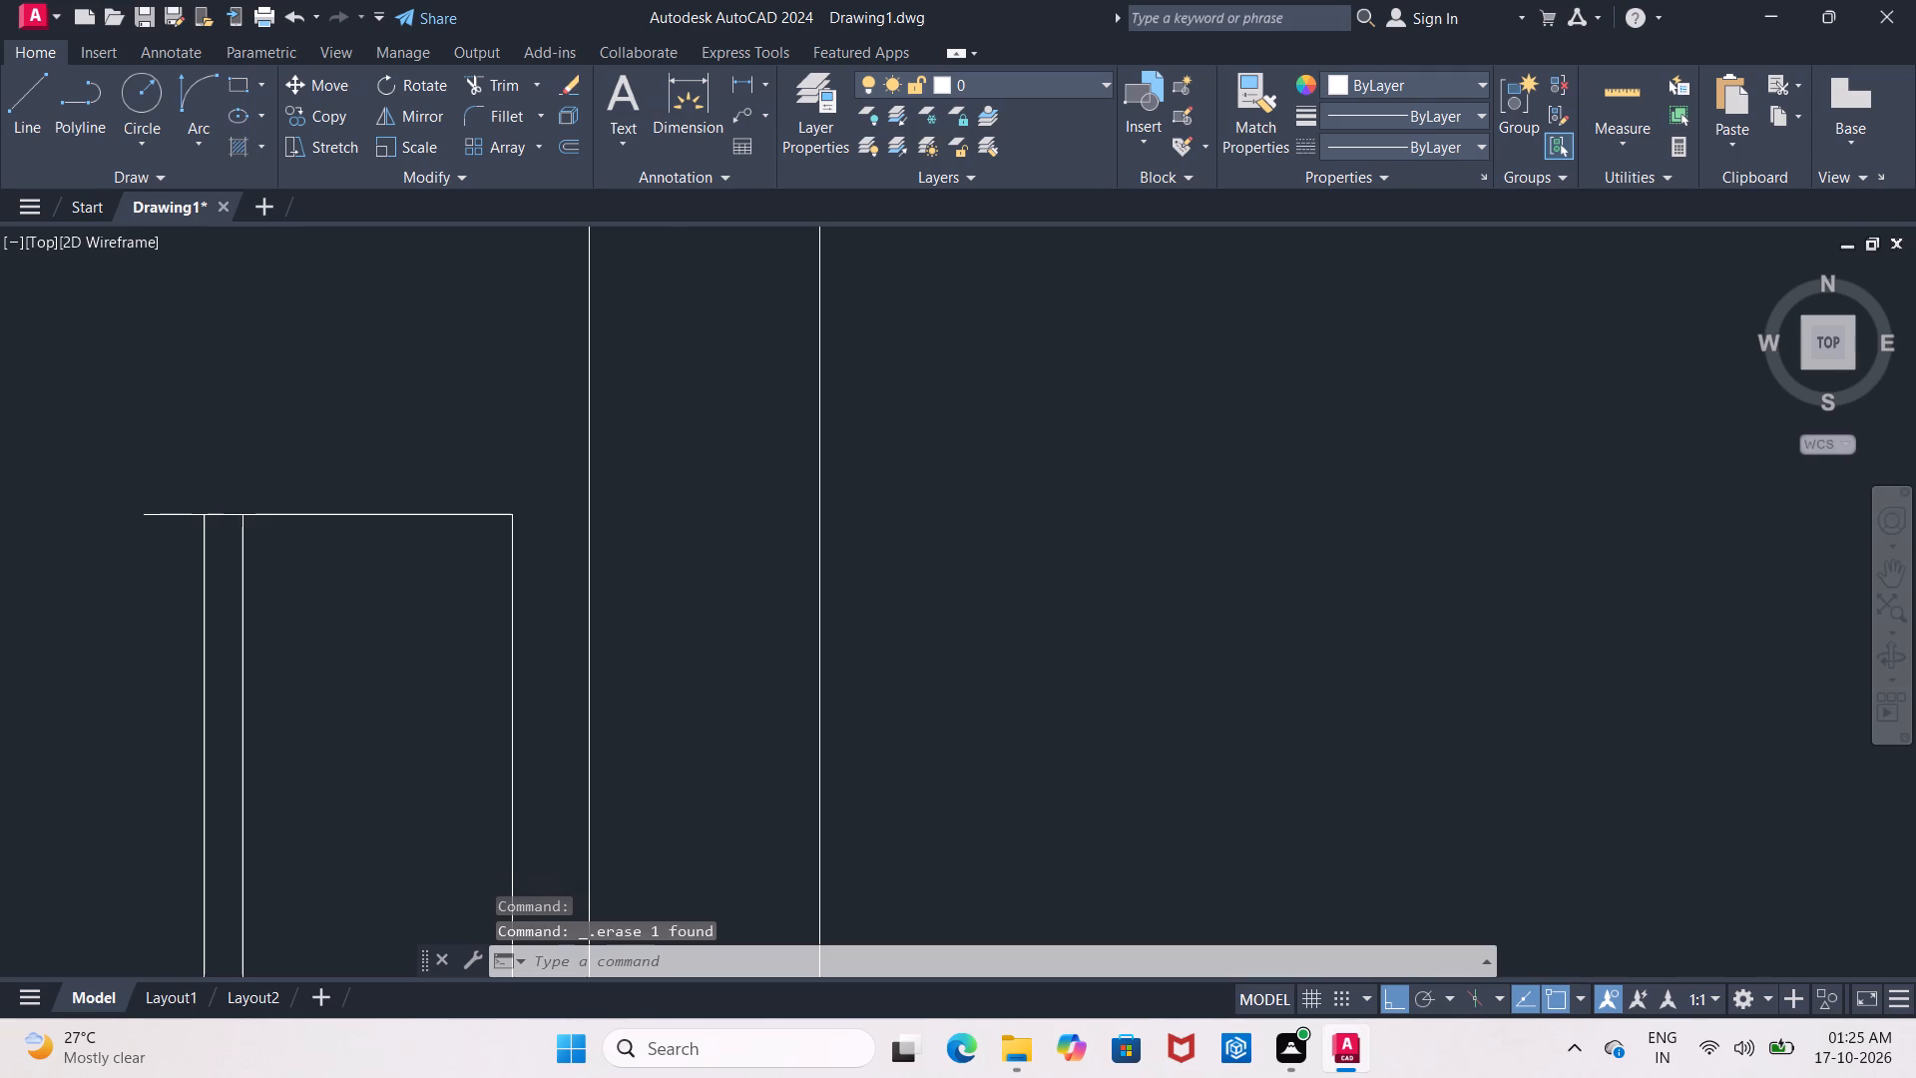
scroll(233, 472, "down", 2)
scroll(314, 598, "down", 1)
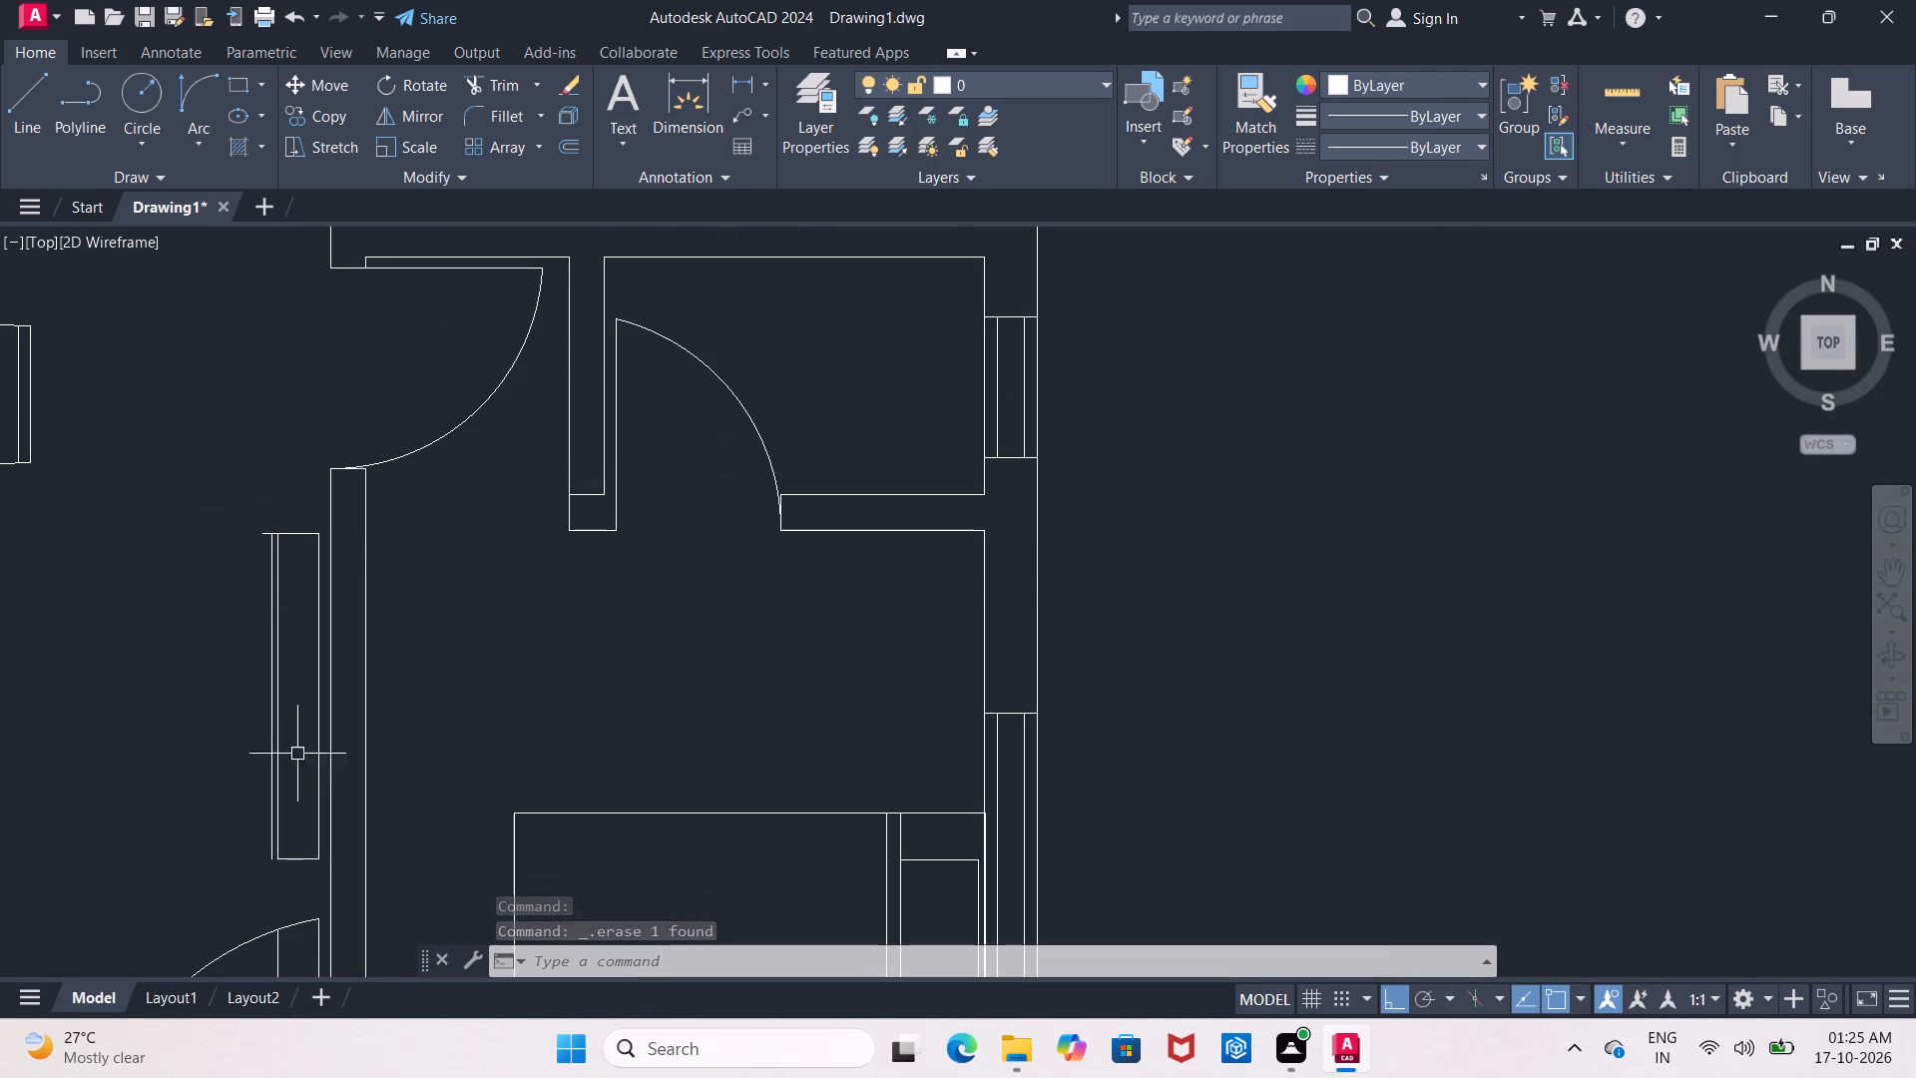
scroll(275, 788, "up", 1)
left_click(267, 773)
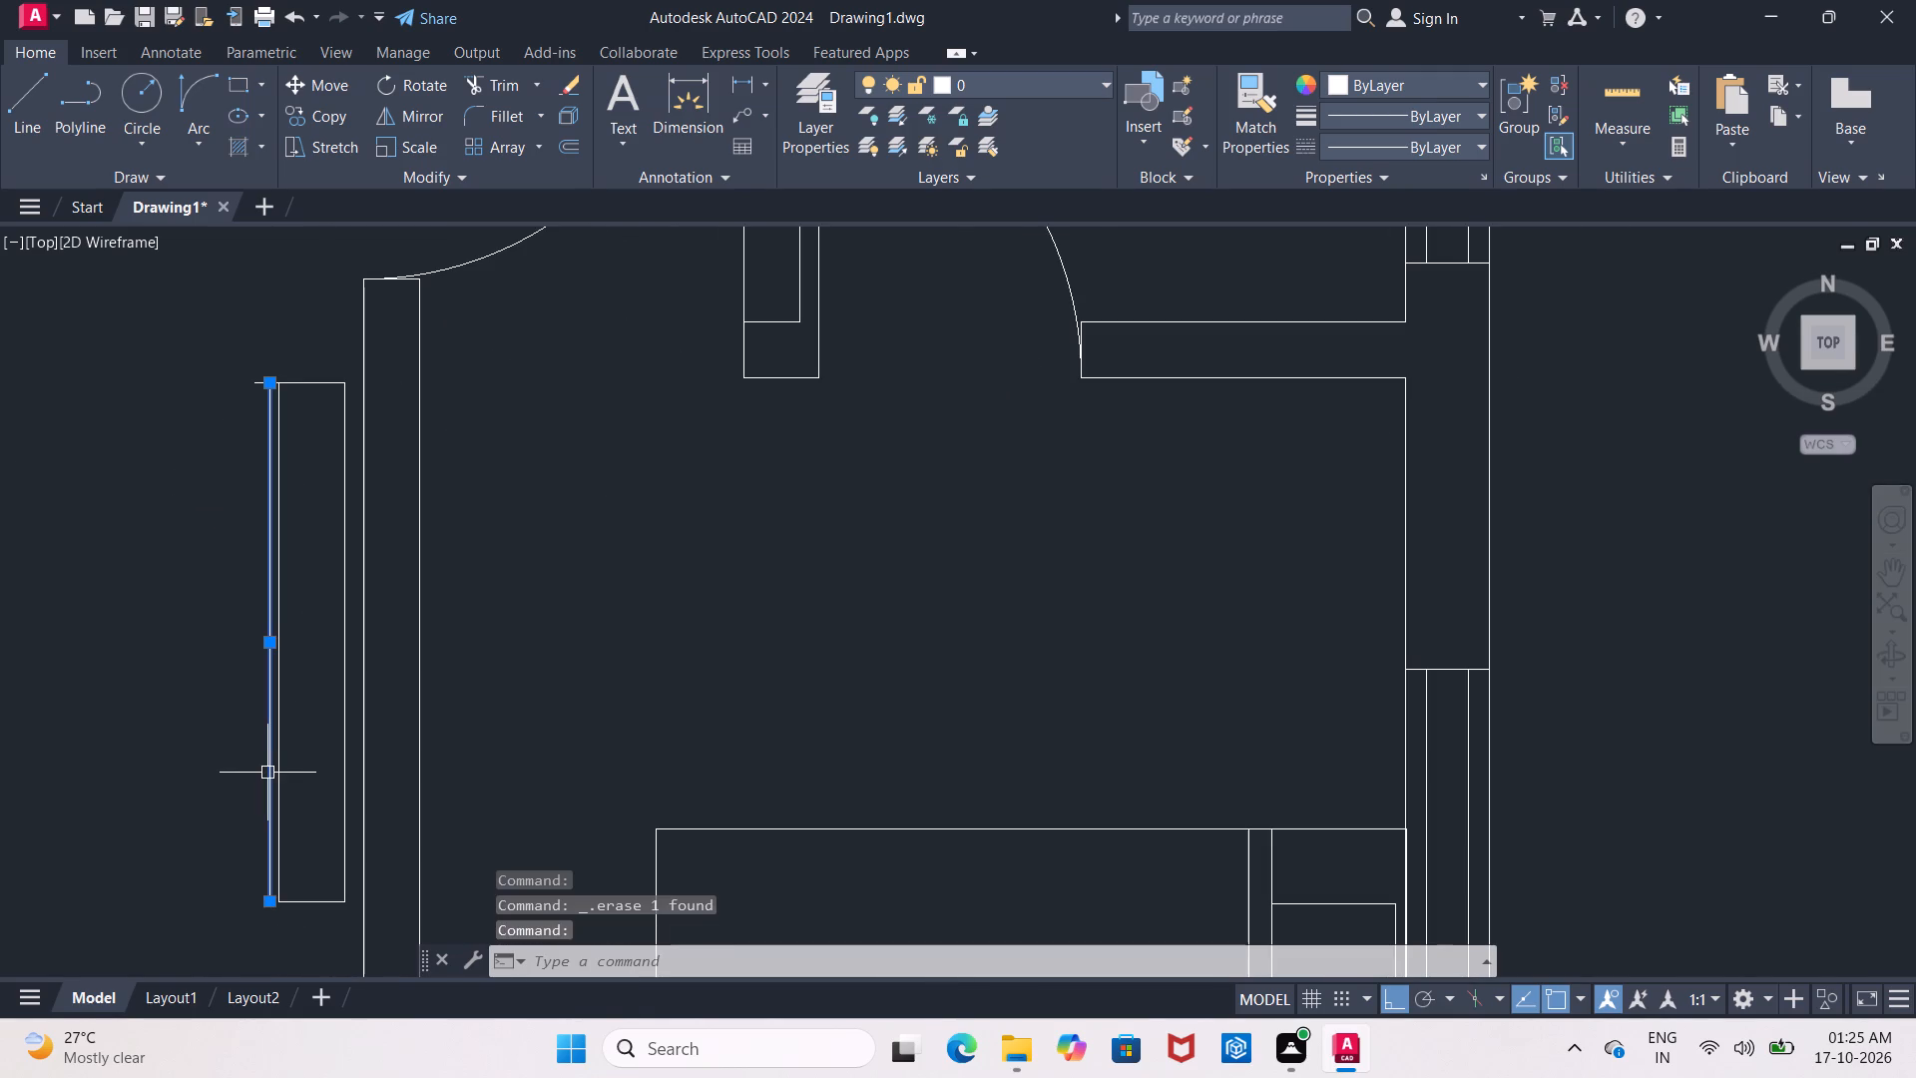
key("Delete")
Trim the upper horizontal line's overhang beyond the fixture's large-room-side line.
type("tr")
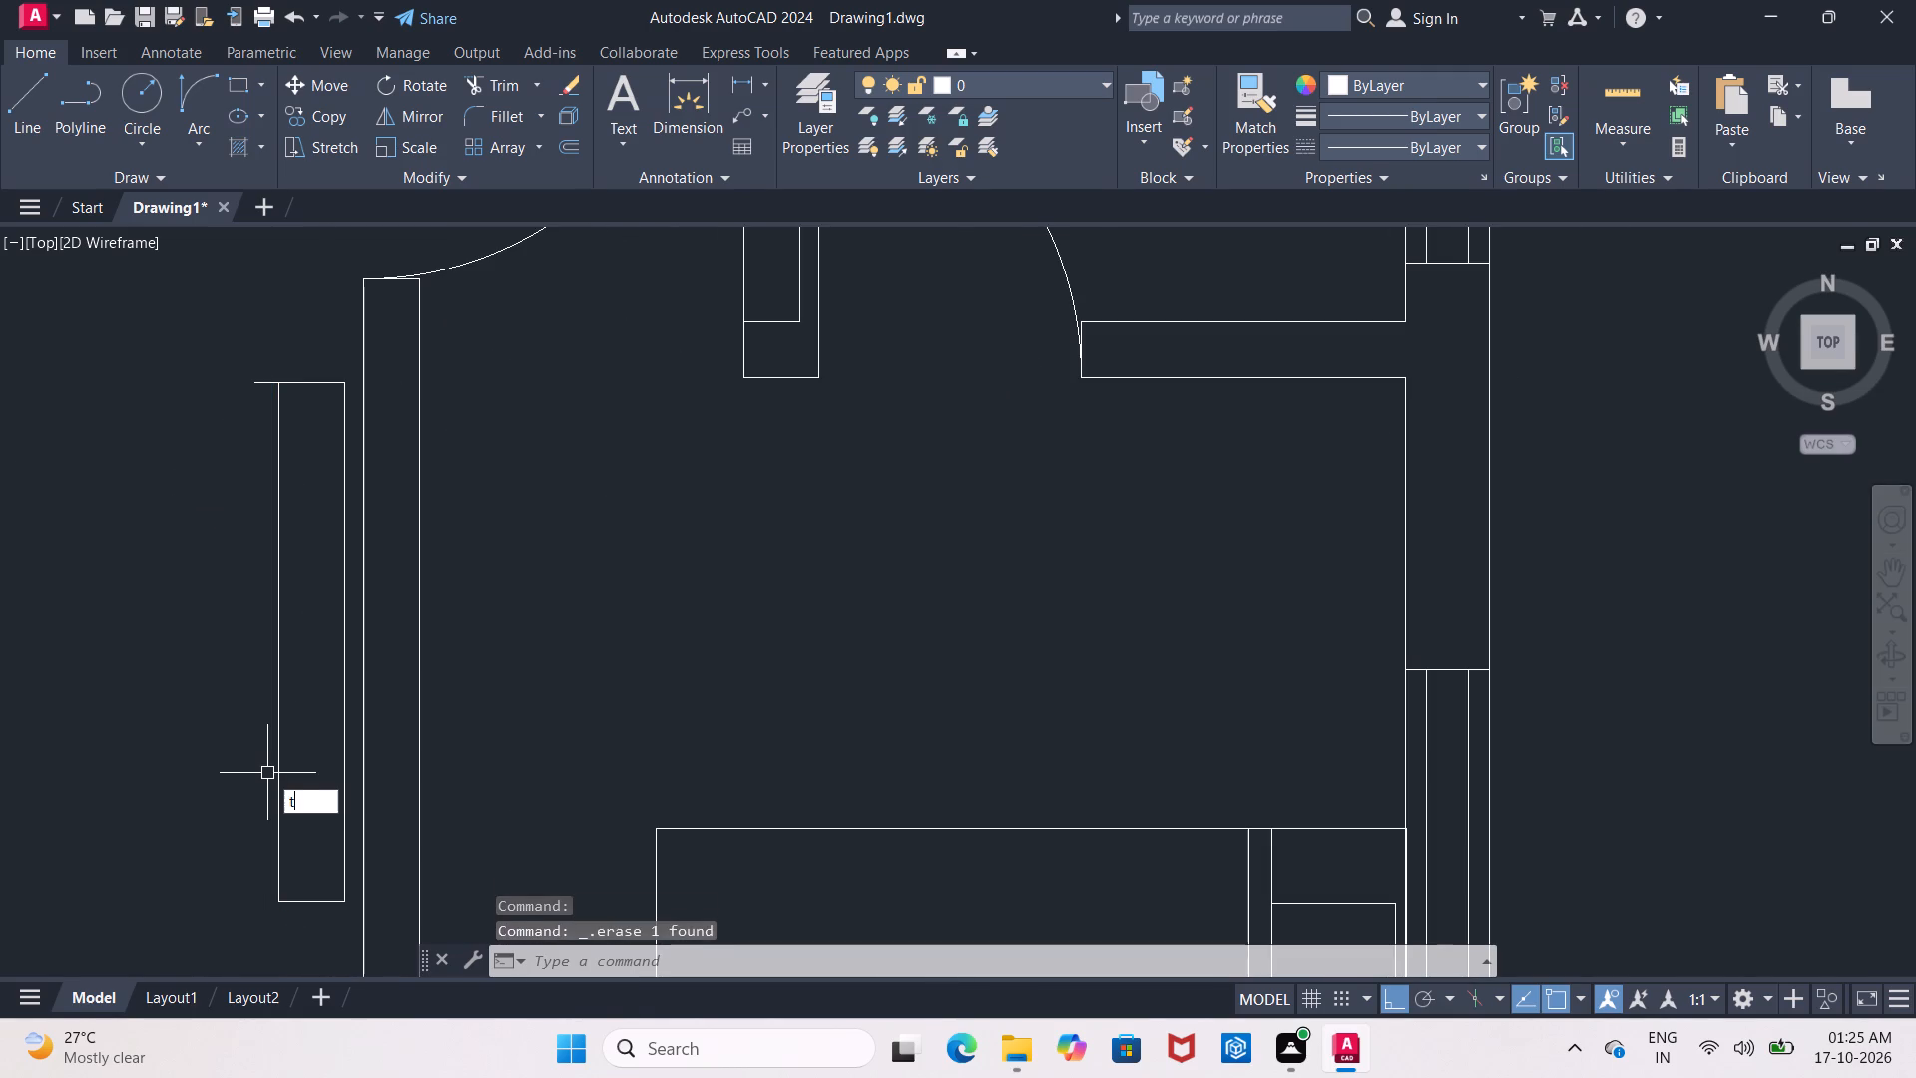
key("Return")
key("Return")
scroll(267, 773, "up", 1)
scroll(151, 570, "down", 1)
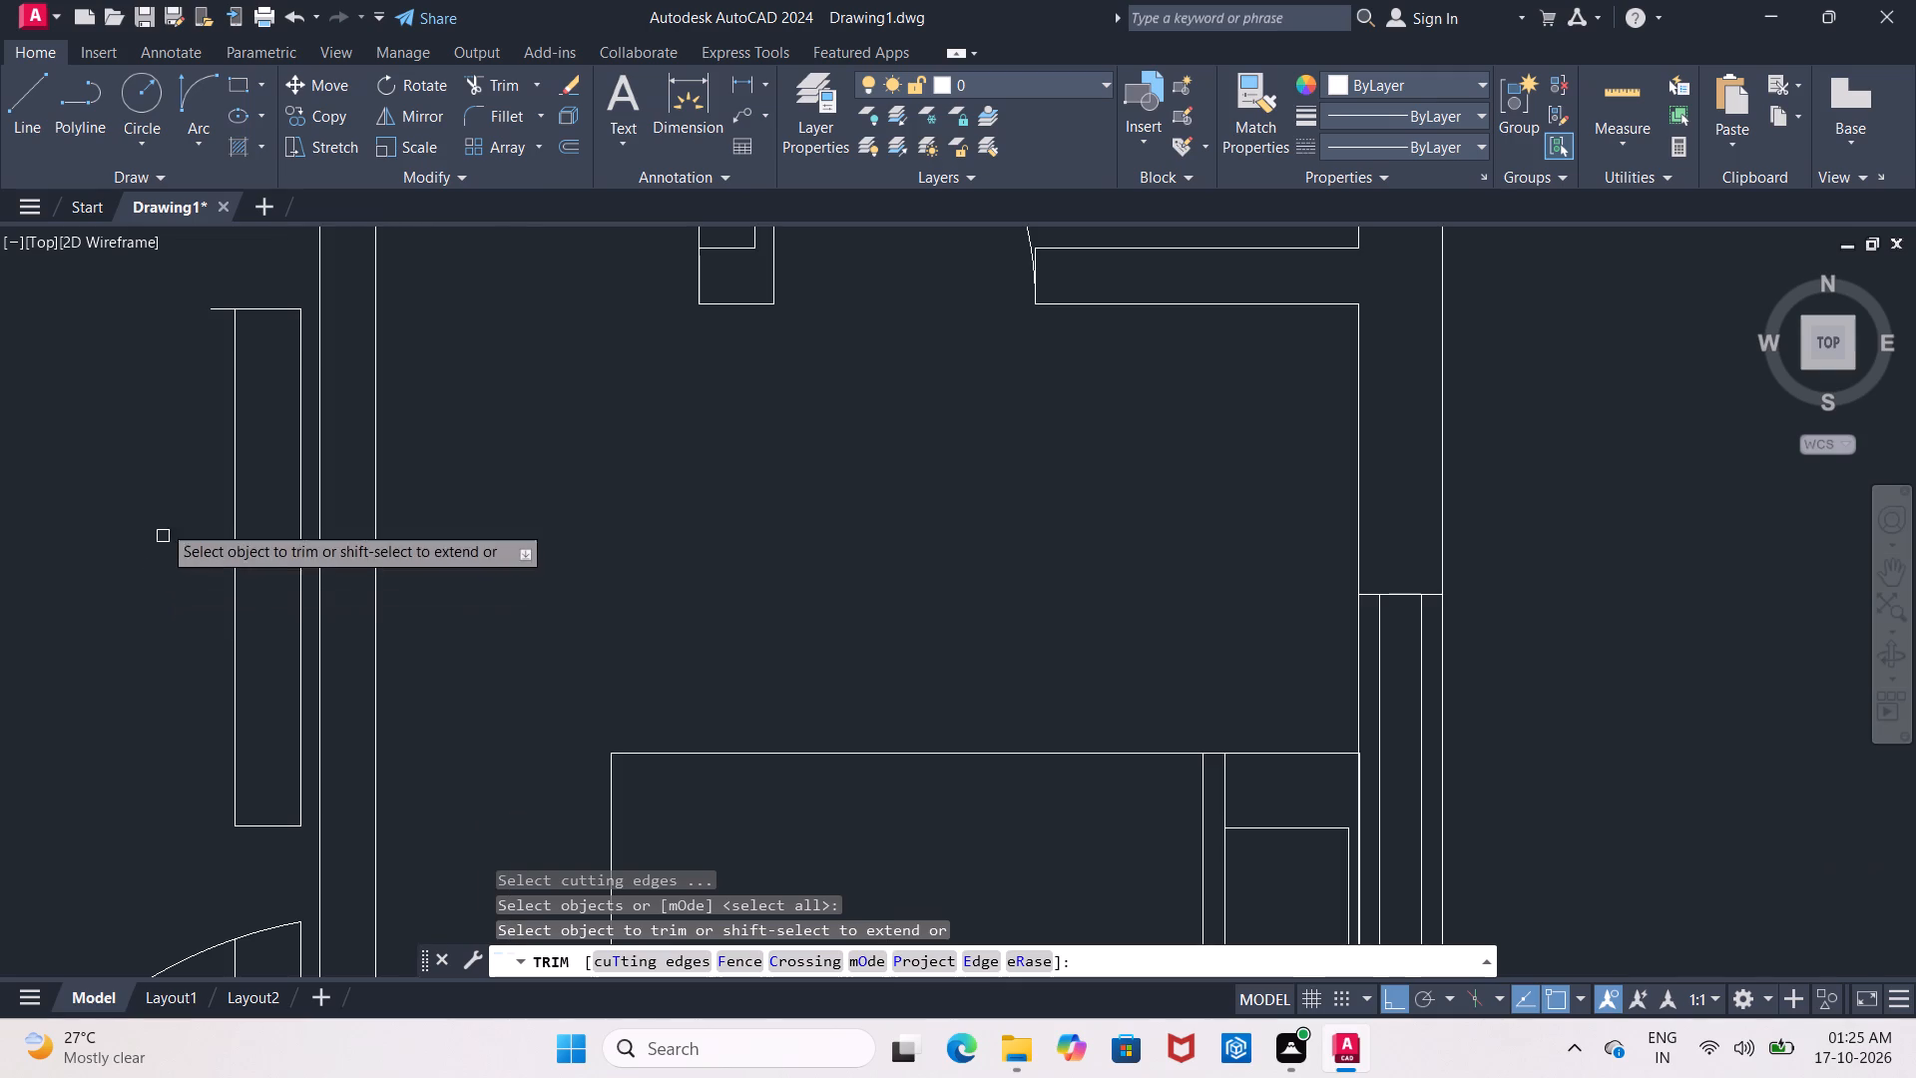
left_click(207, 304)
scroll(229, 393, "down", 1)
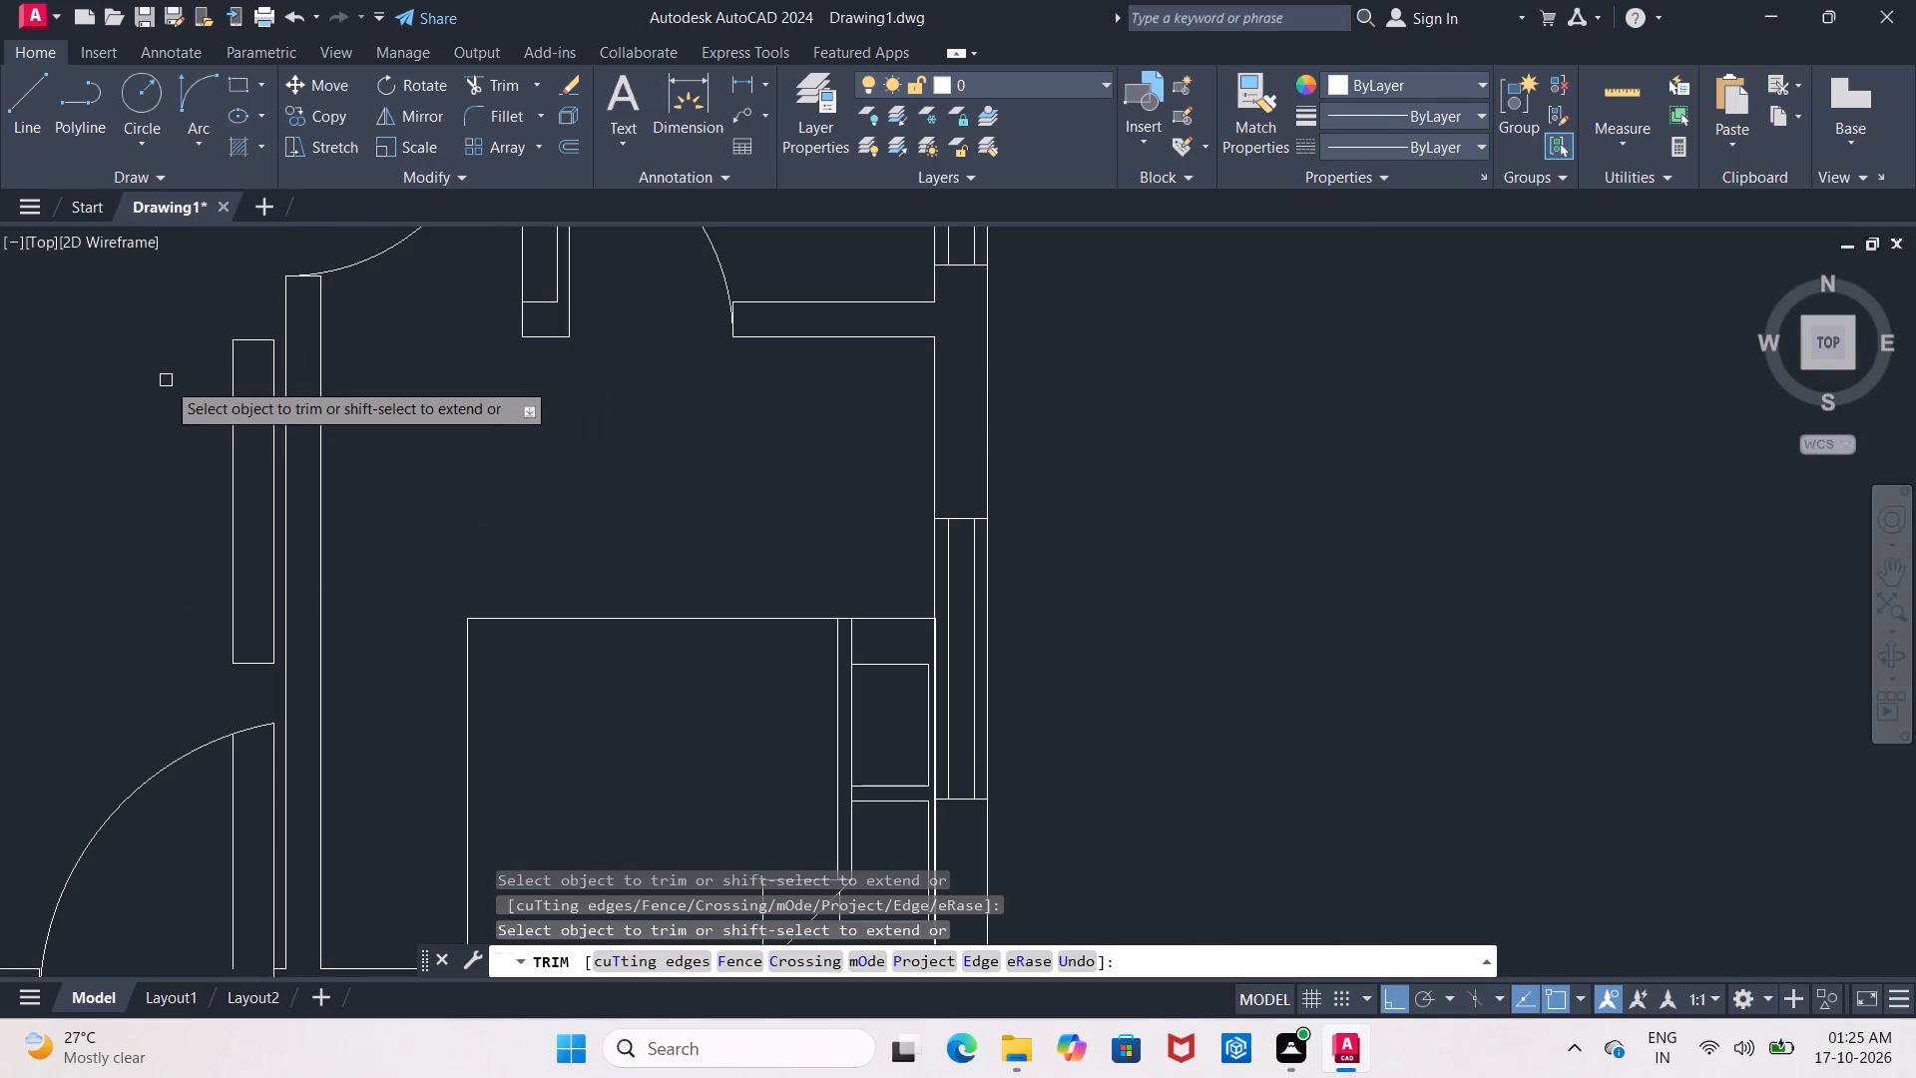
key("Escape")
Measure the length of the rectangular fixture along the partition wall with a temporary linear dimension.
middle_click_drag(187, 388, 463, 389)
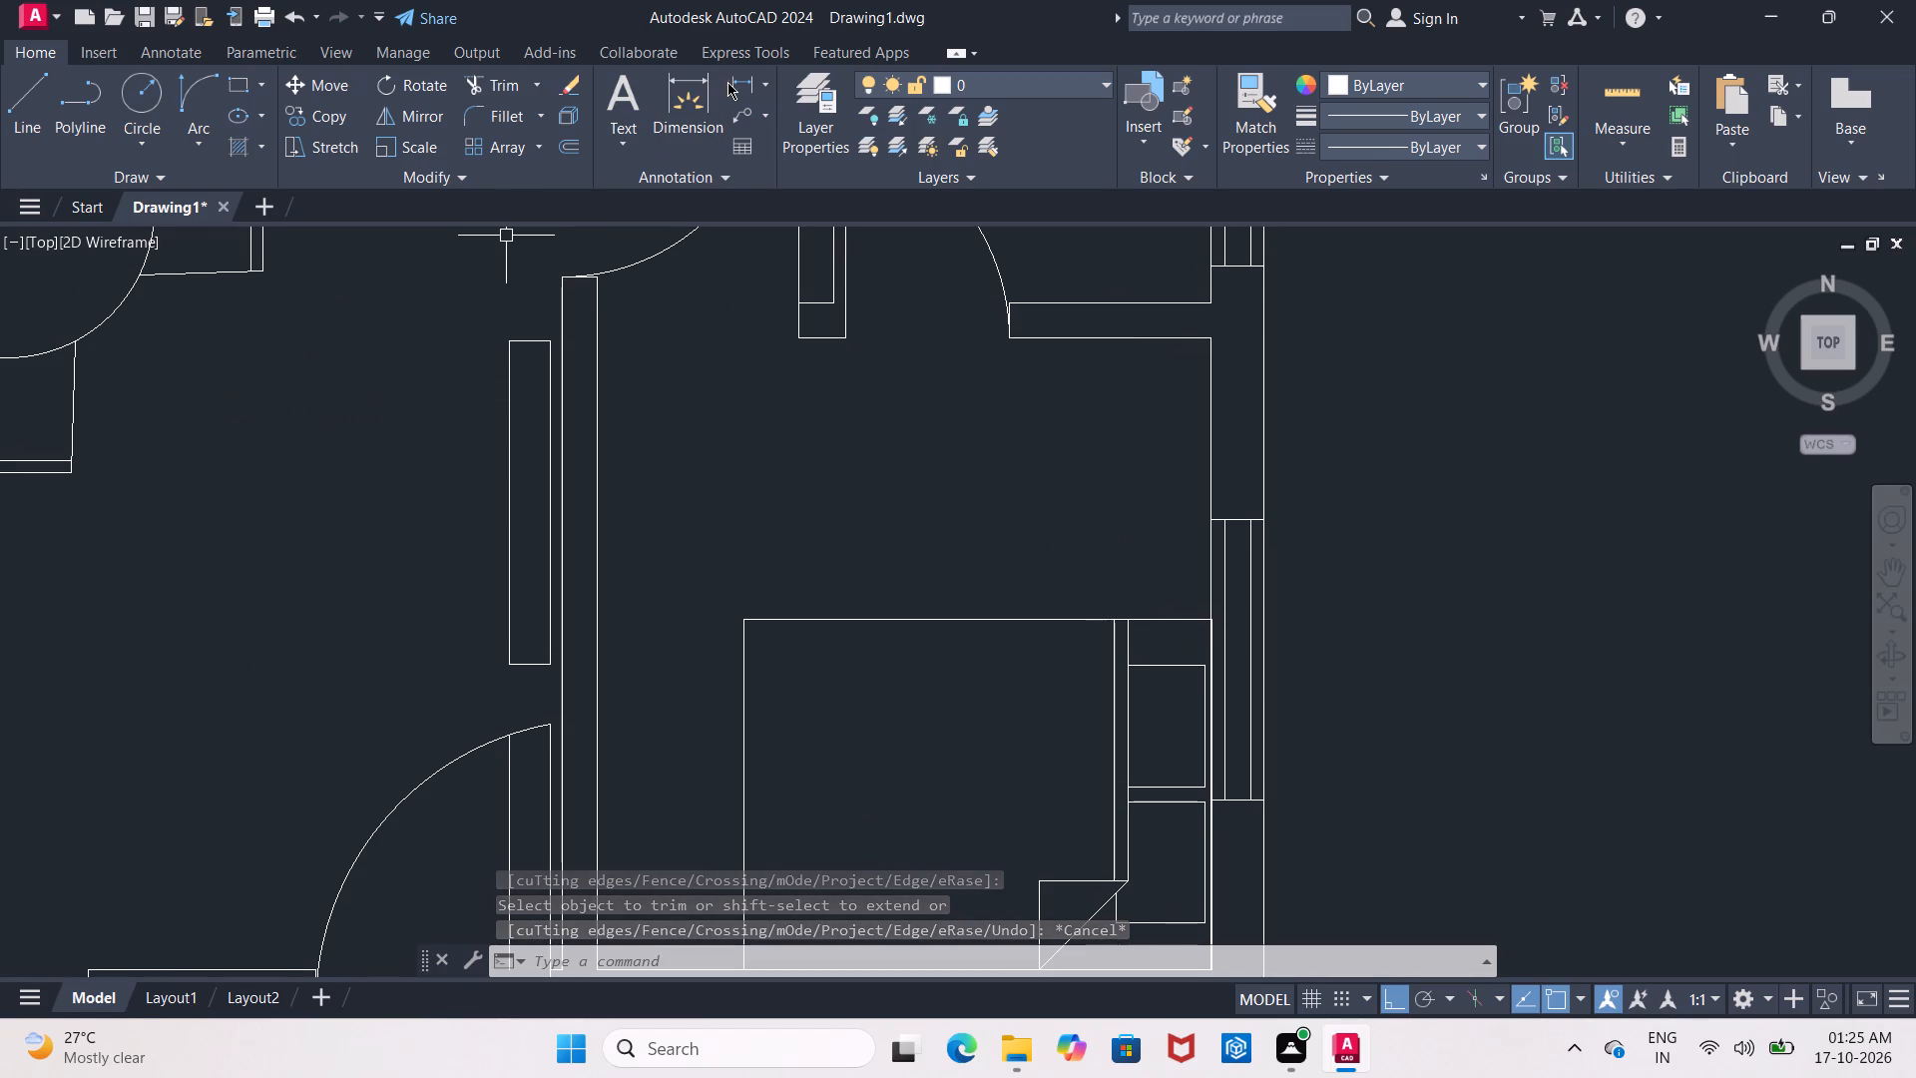
left_click(732, 81)
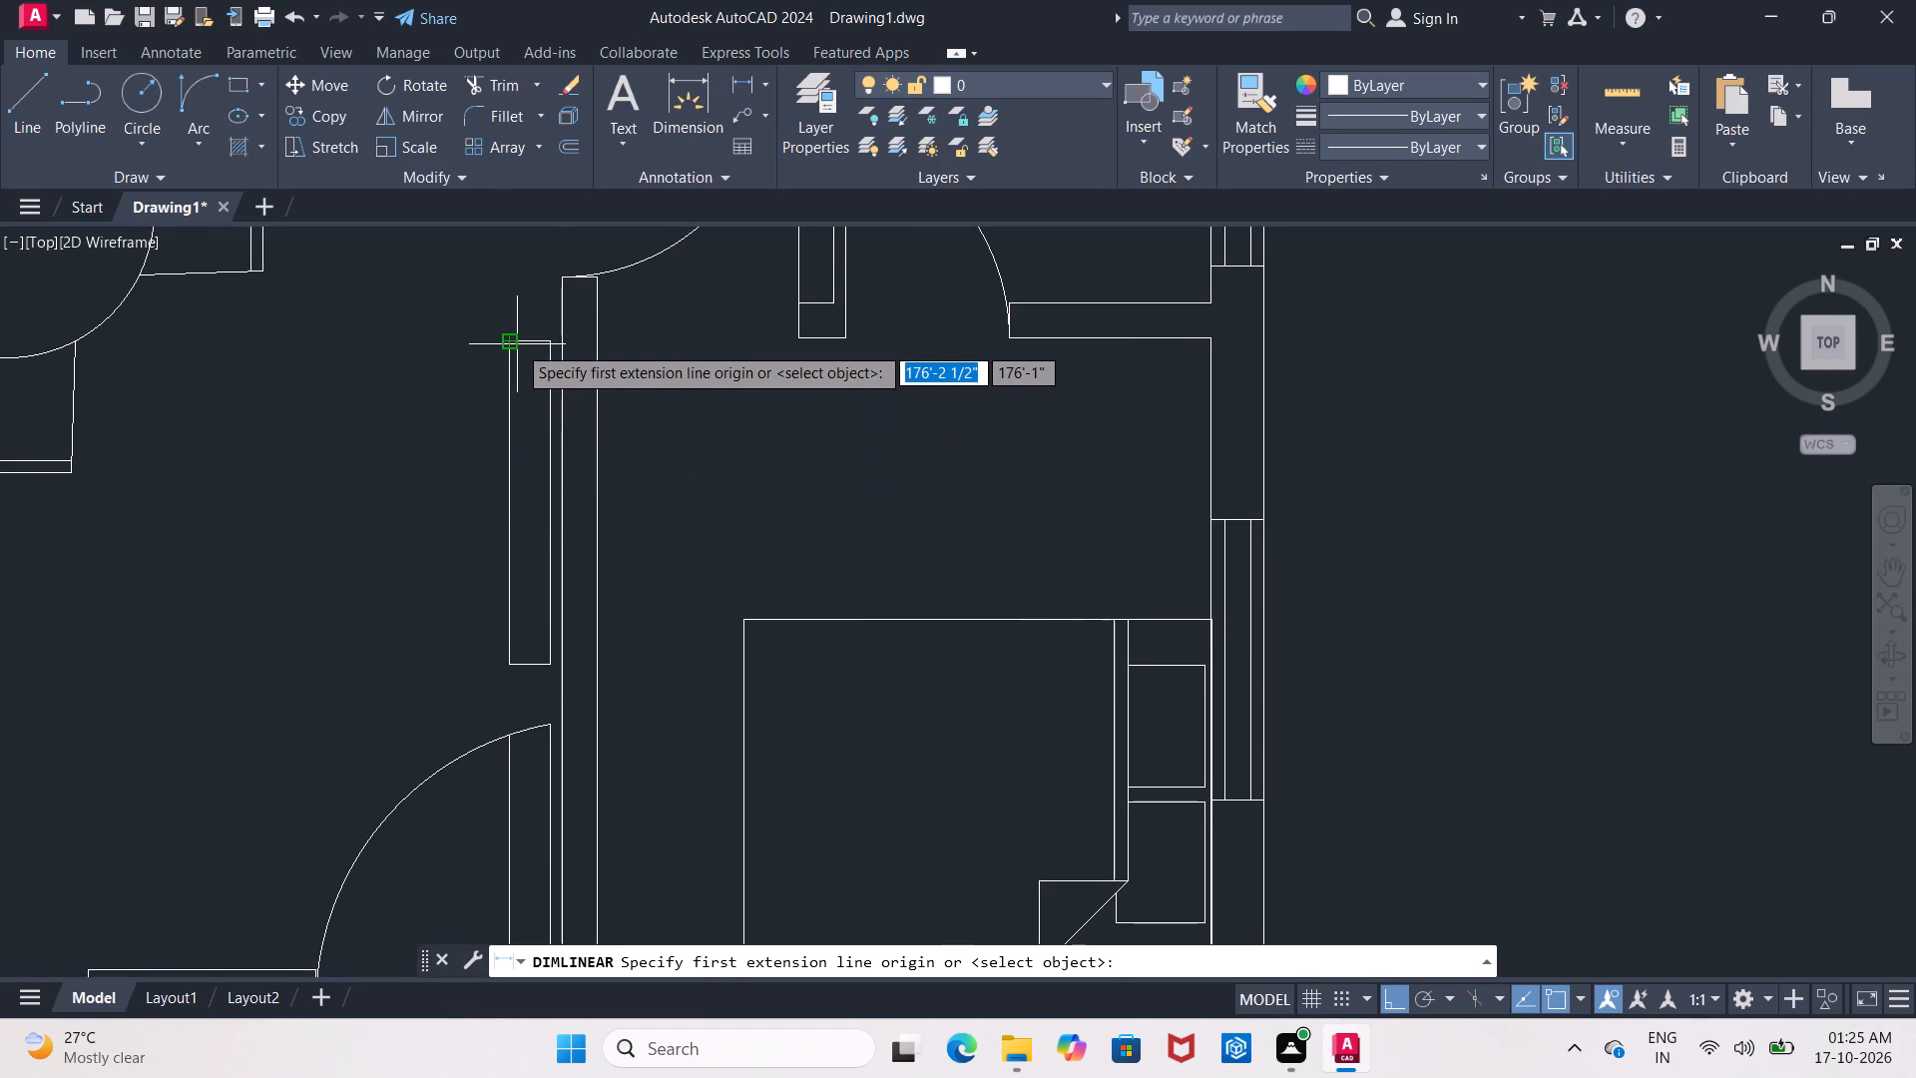
left_click(513, 346)
left_click(509, 661)
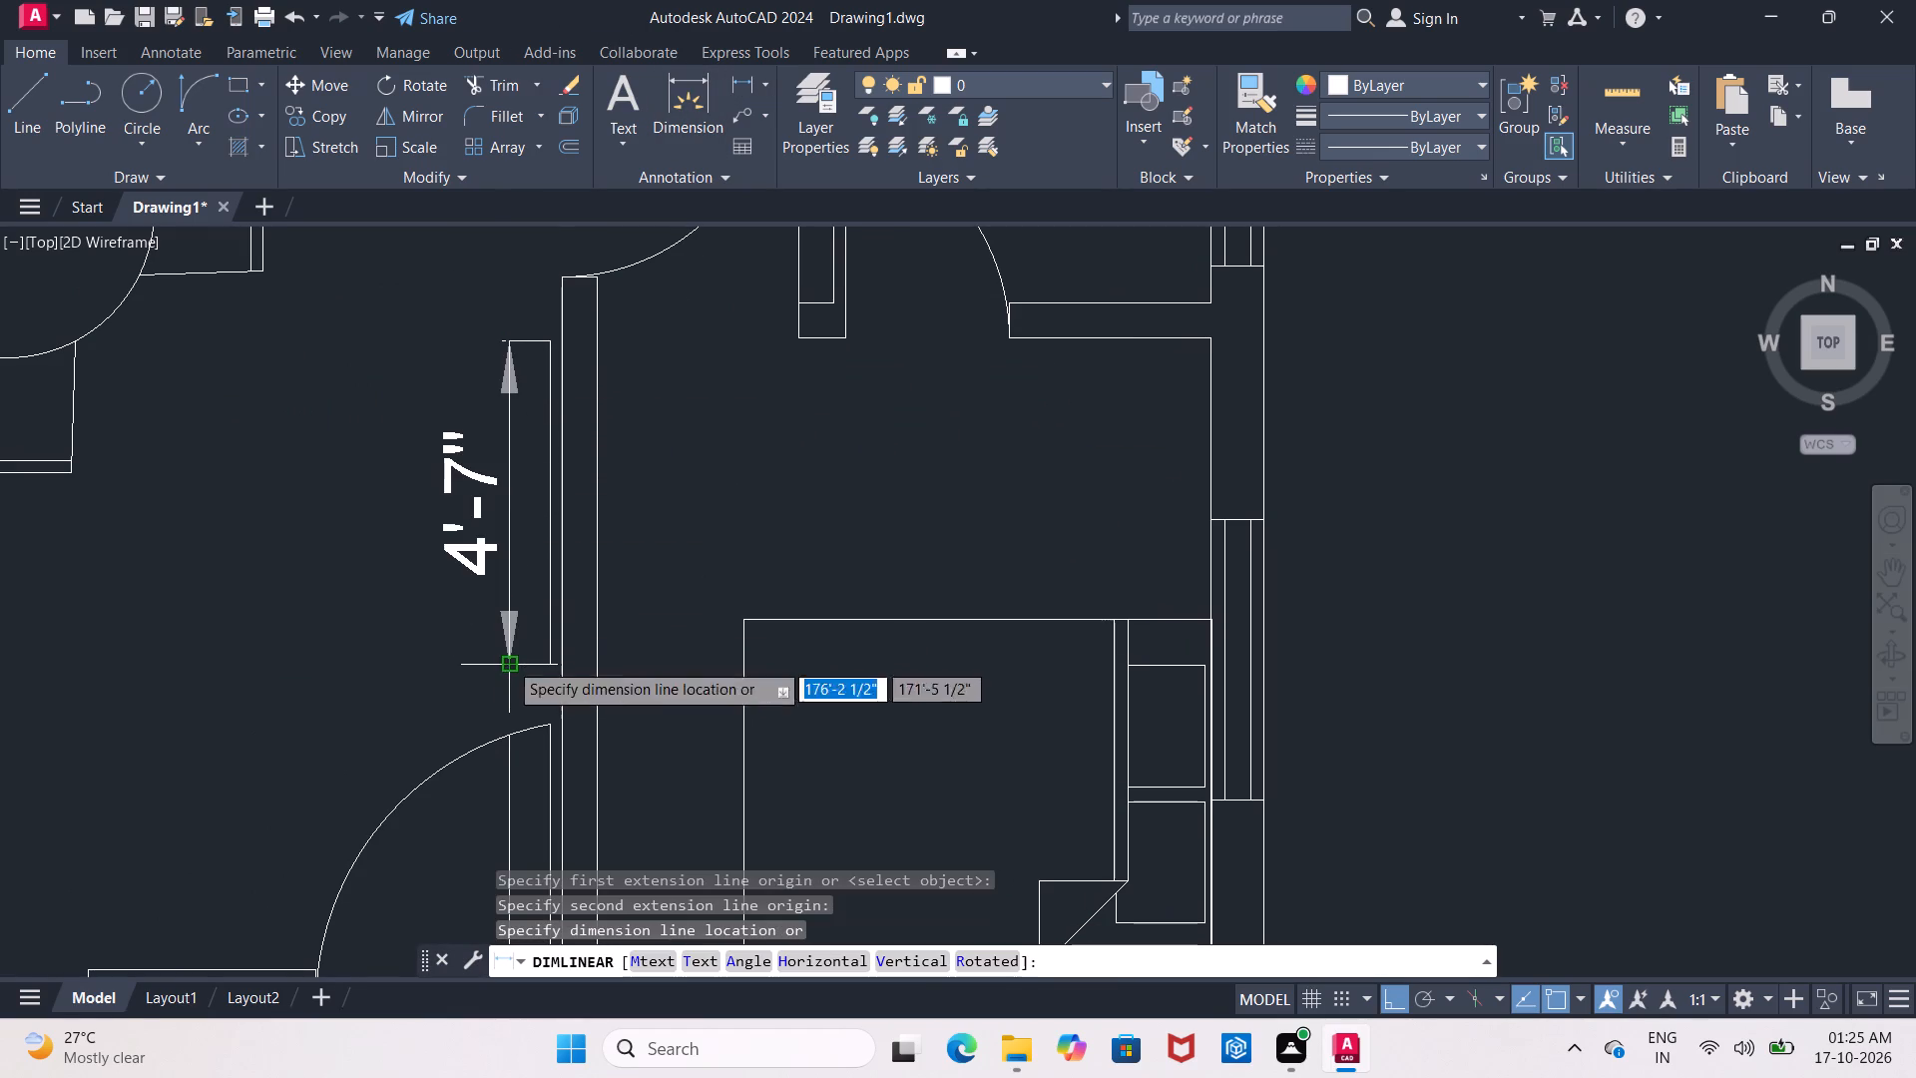
key("Escape")
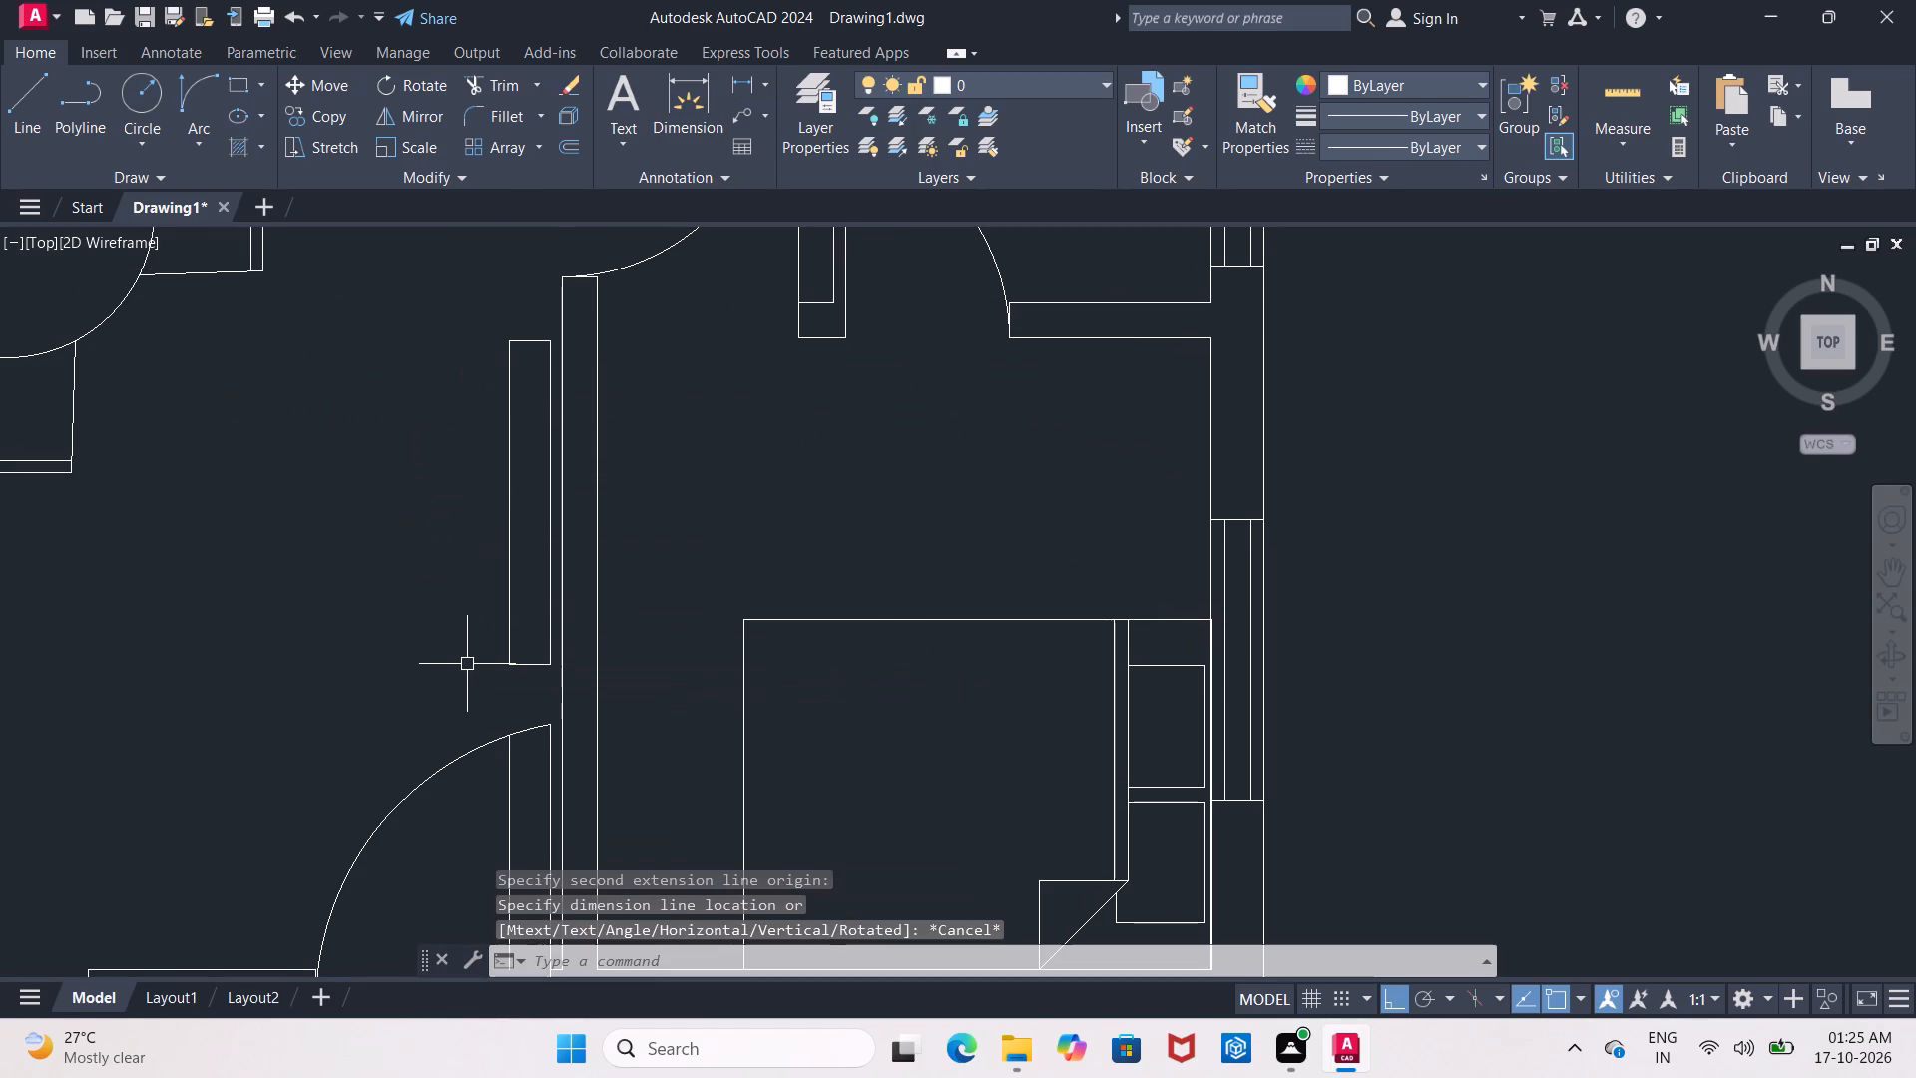
Switch to Calculator and divide 4.7 by 3 to work out the spacing for three equal sections.
type("4.7")
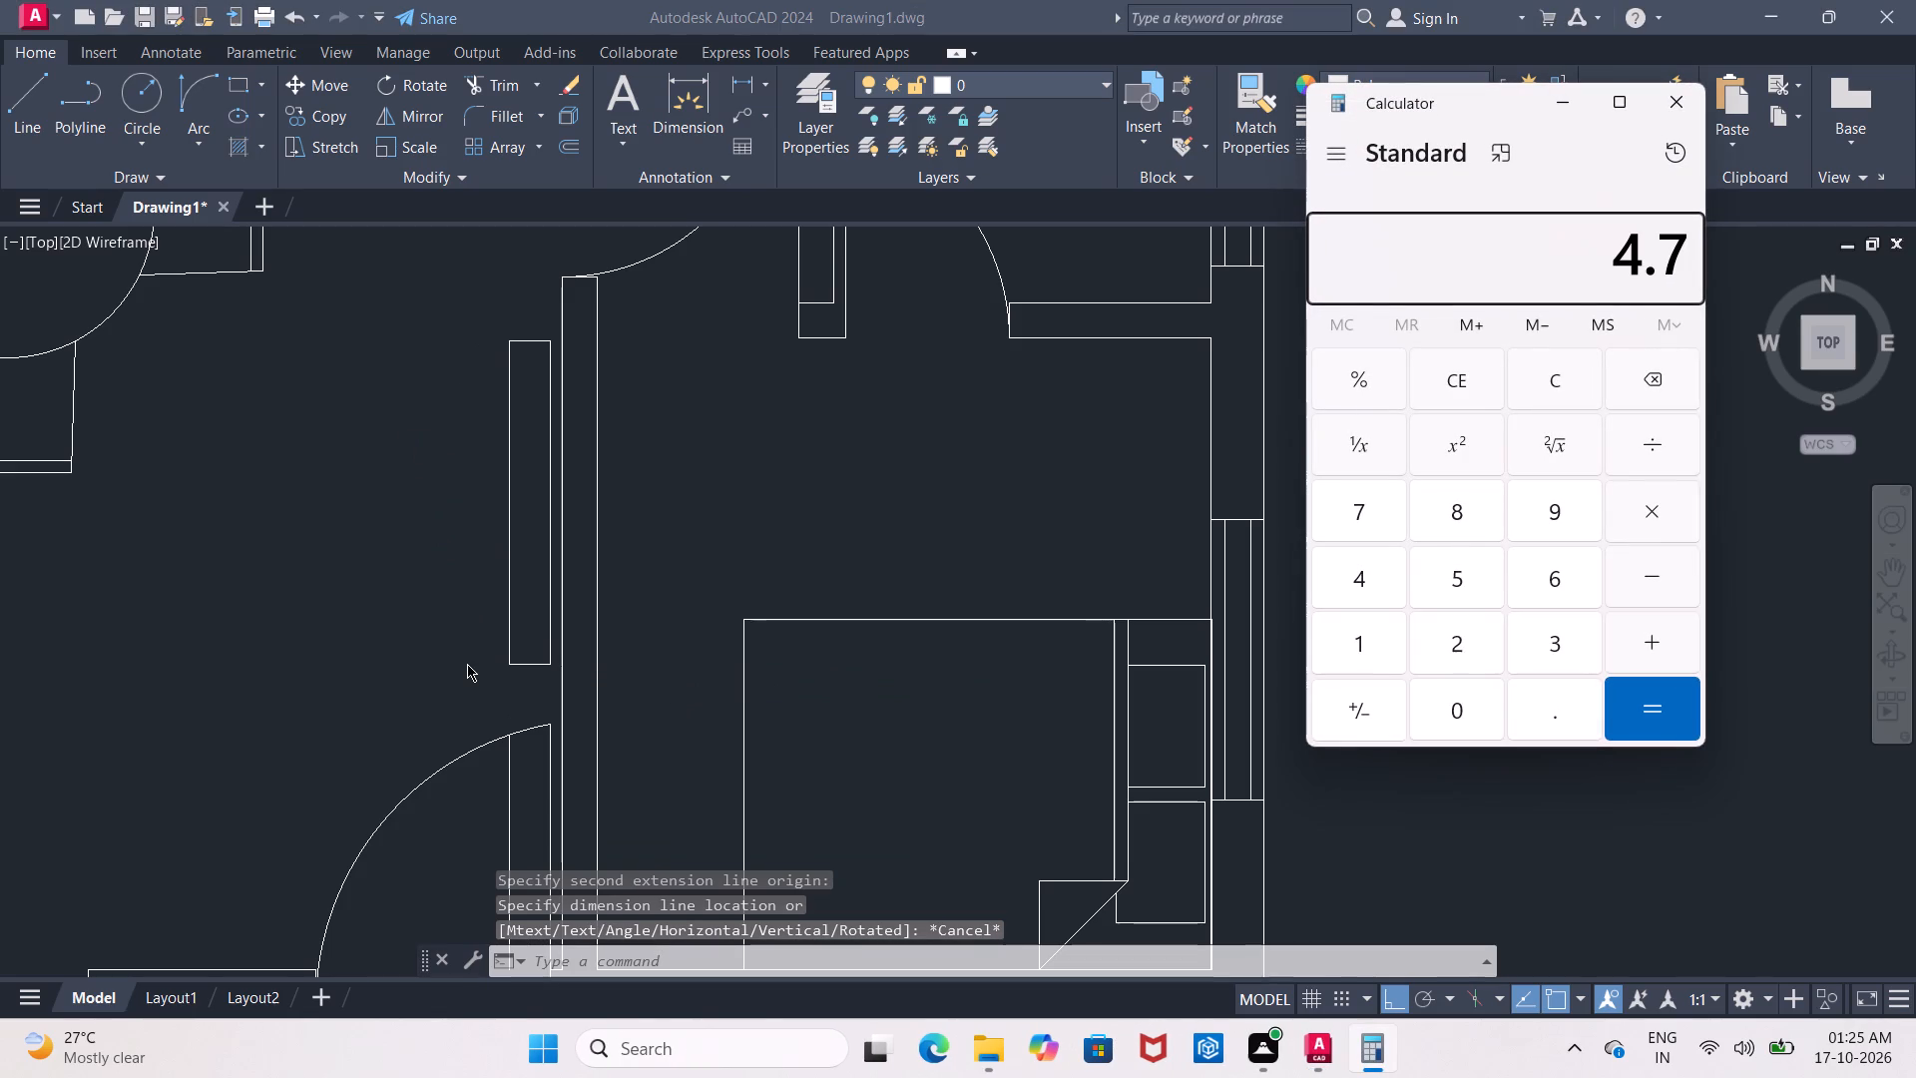
type("/2")
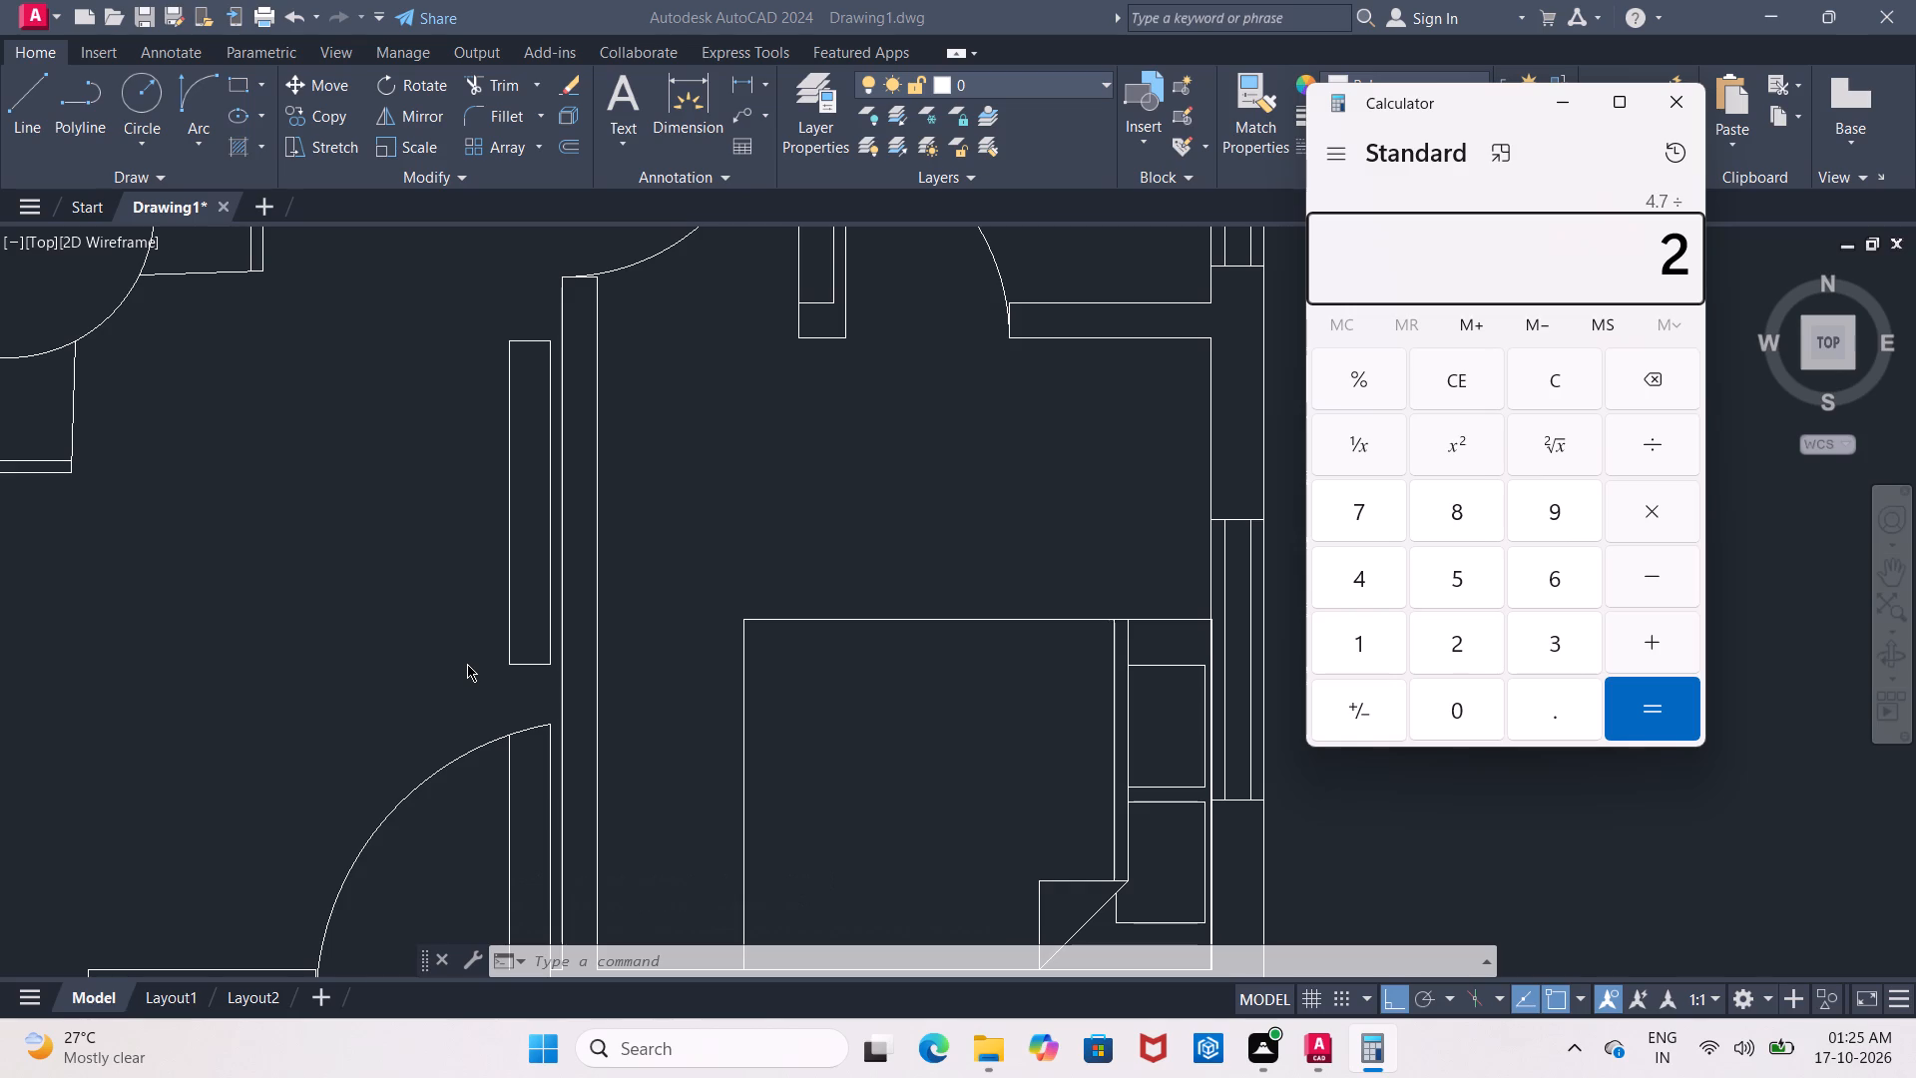
key("BackSpace")
key("3")
key("Return")
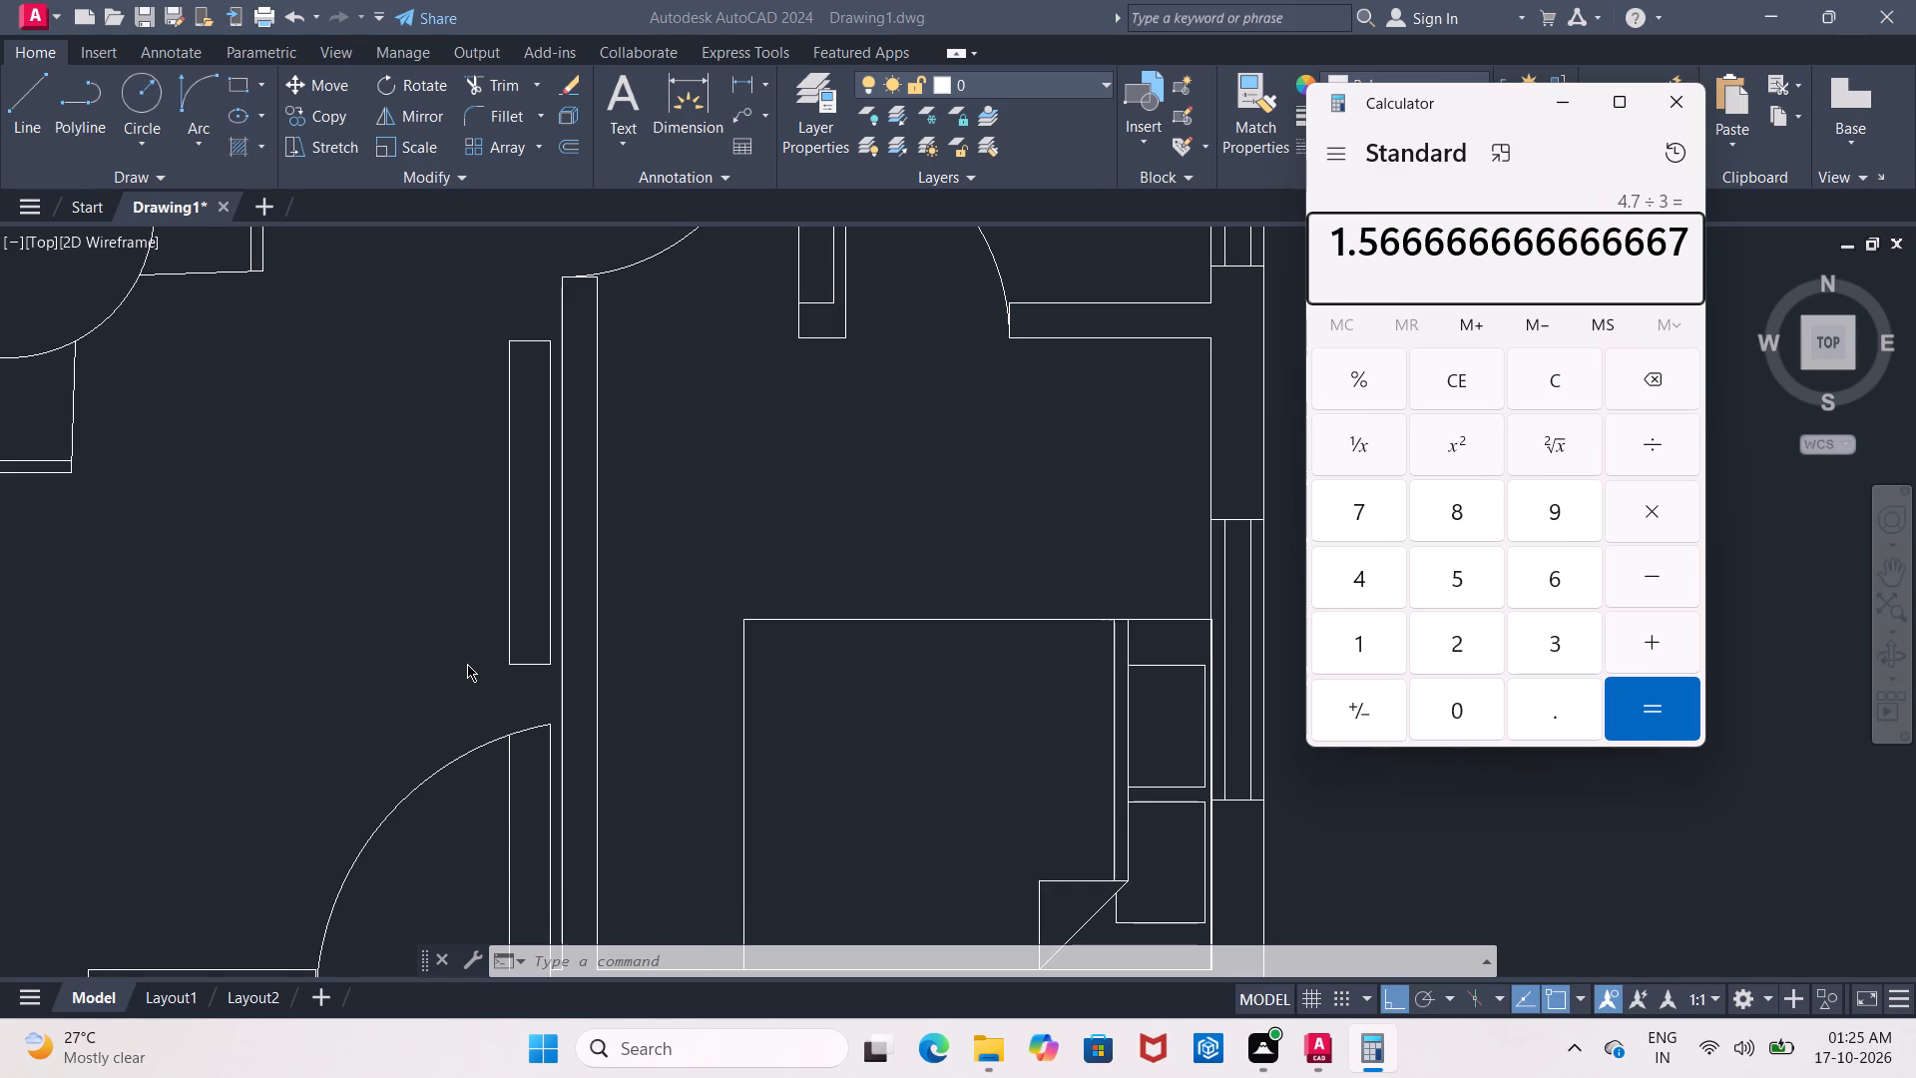
scroll(467, 664, "up", 2)
left_click(1682, 100)
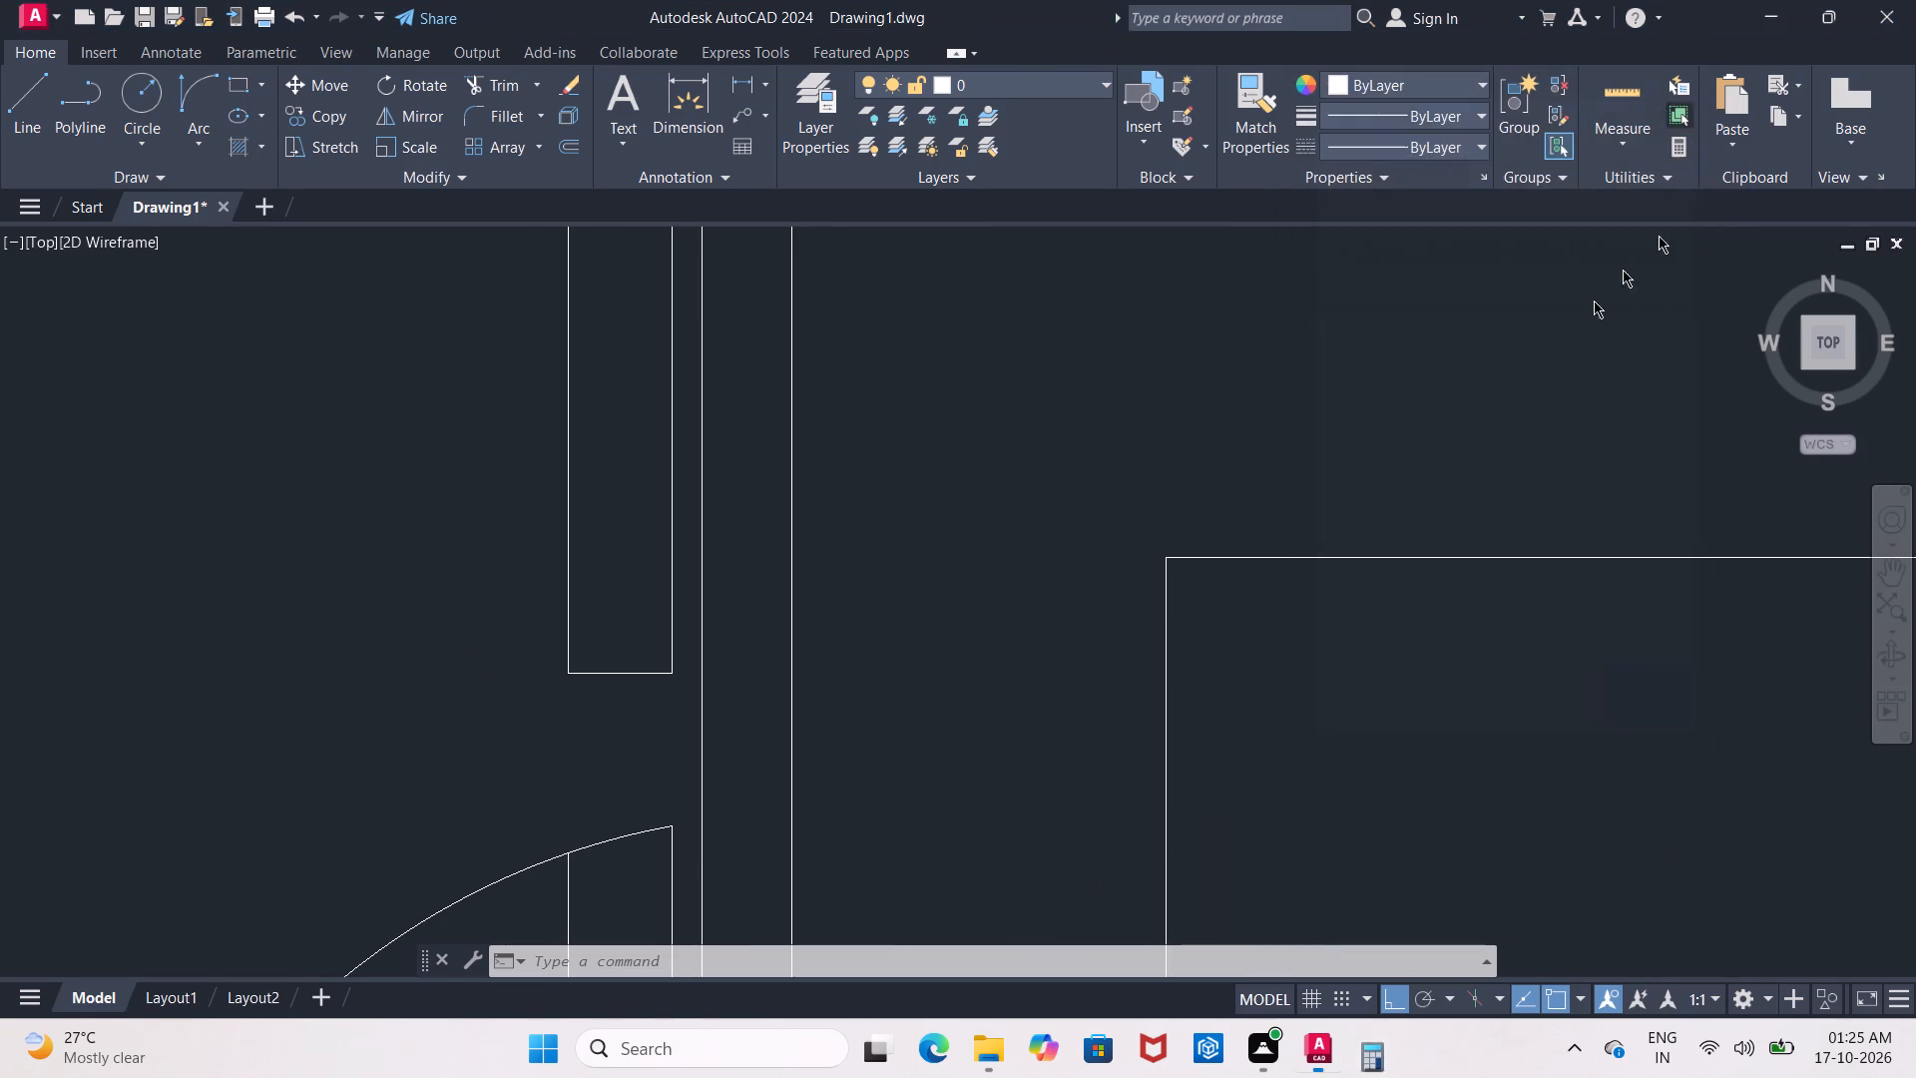
Offset the fixture's upper and lower end lines inward by 1'5.6" to divide it into three sections.
scroll(1232, 482, "down", 2)
middle_click_drag(1091, 436, 890, 596)
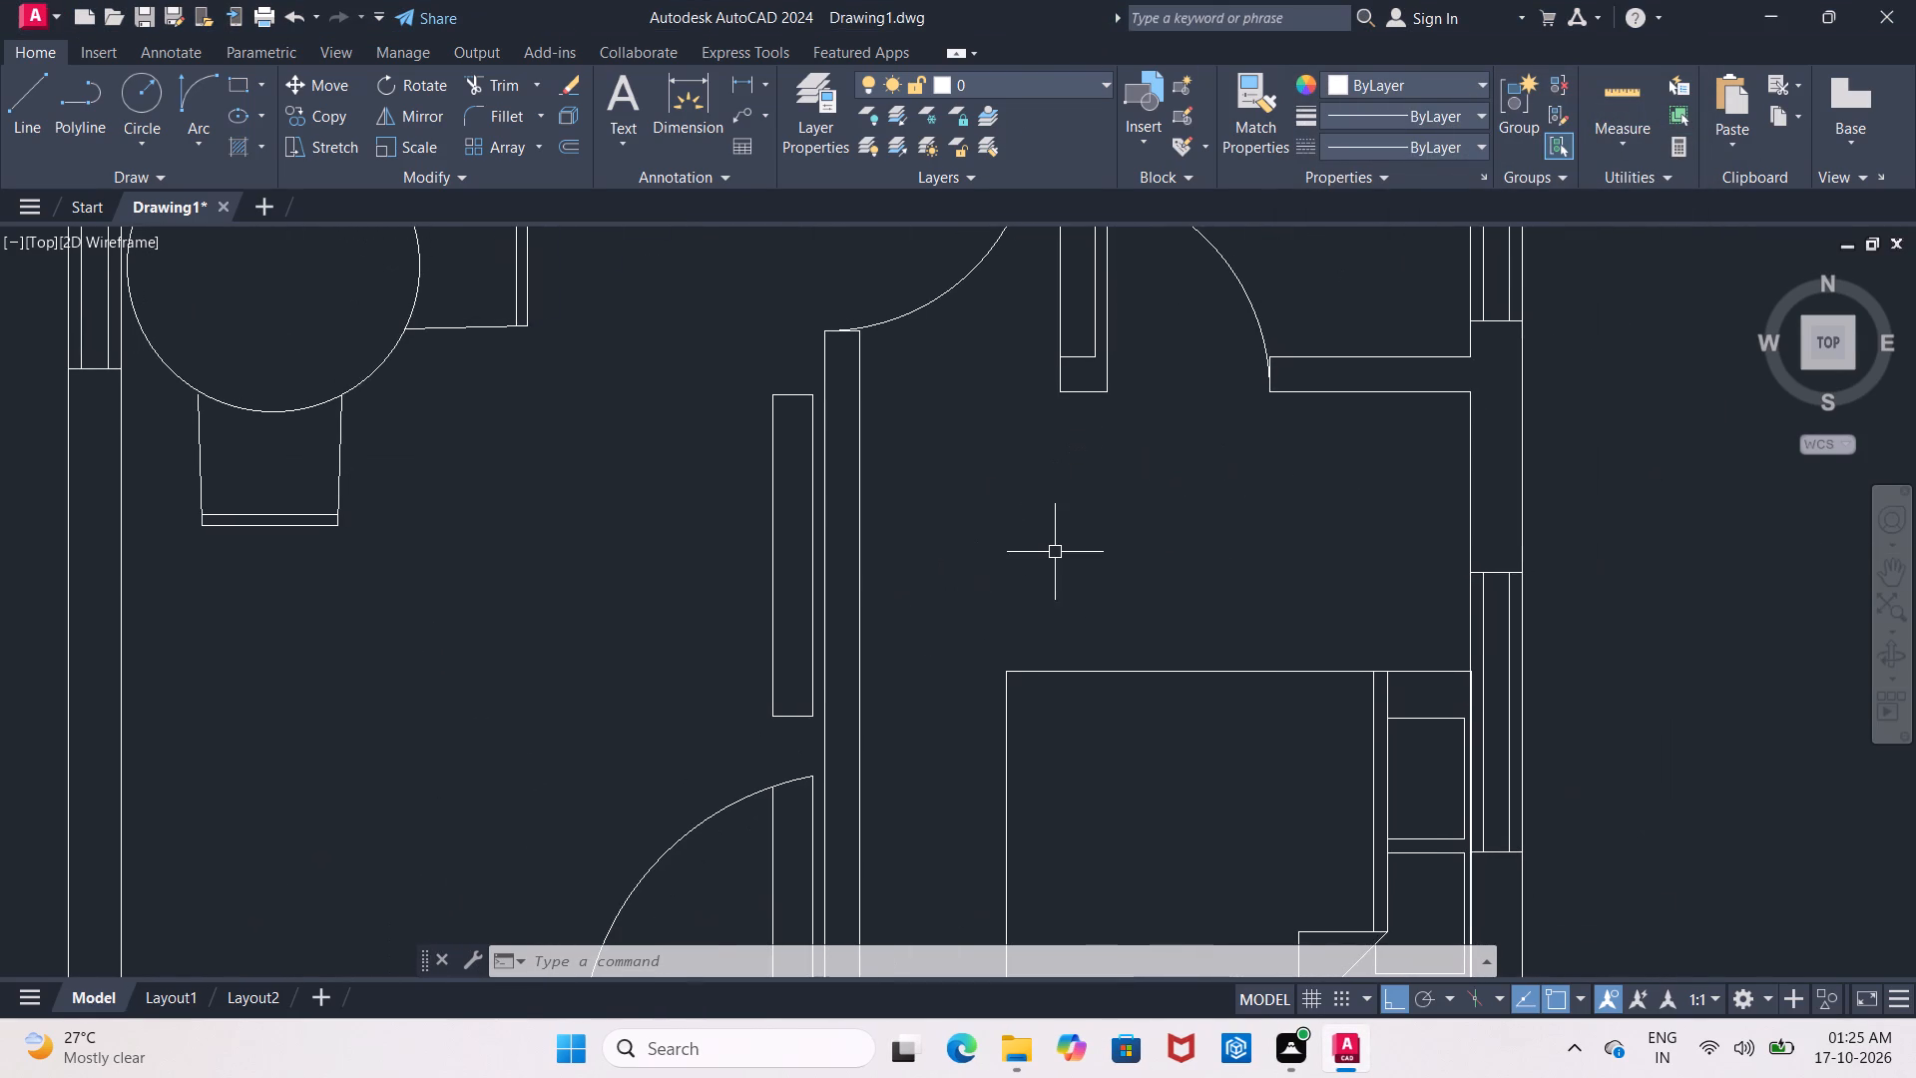
key("Escape")
key("o")
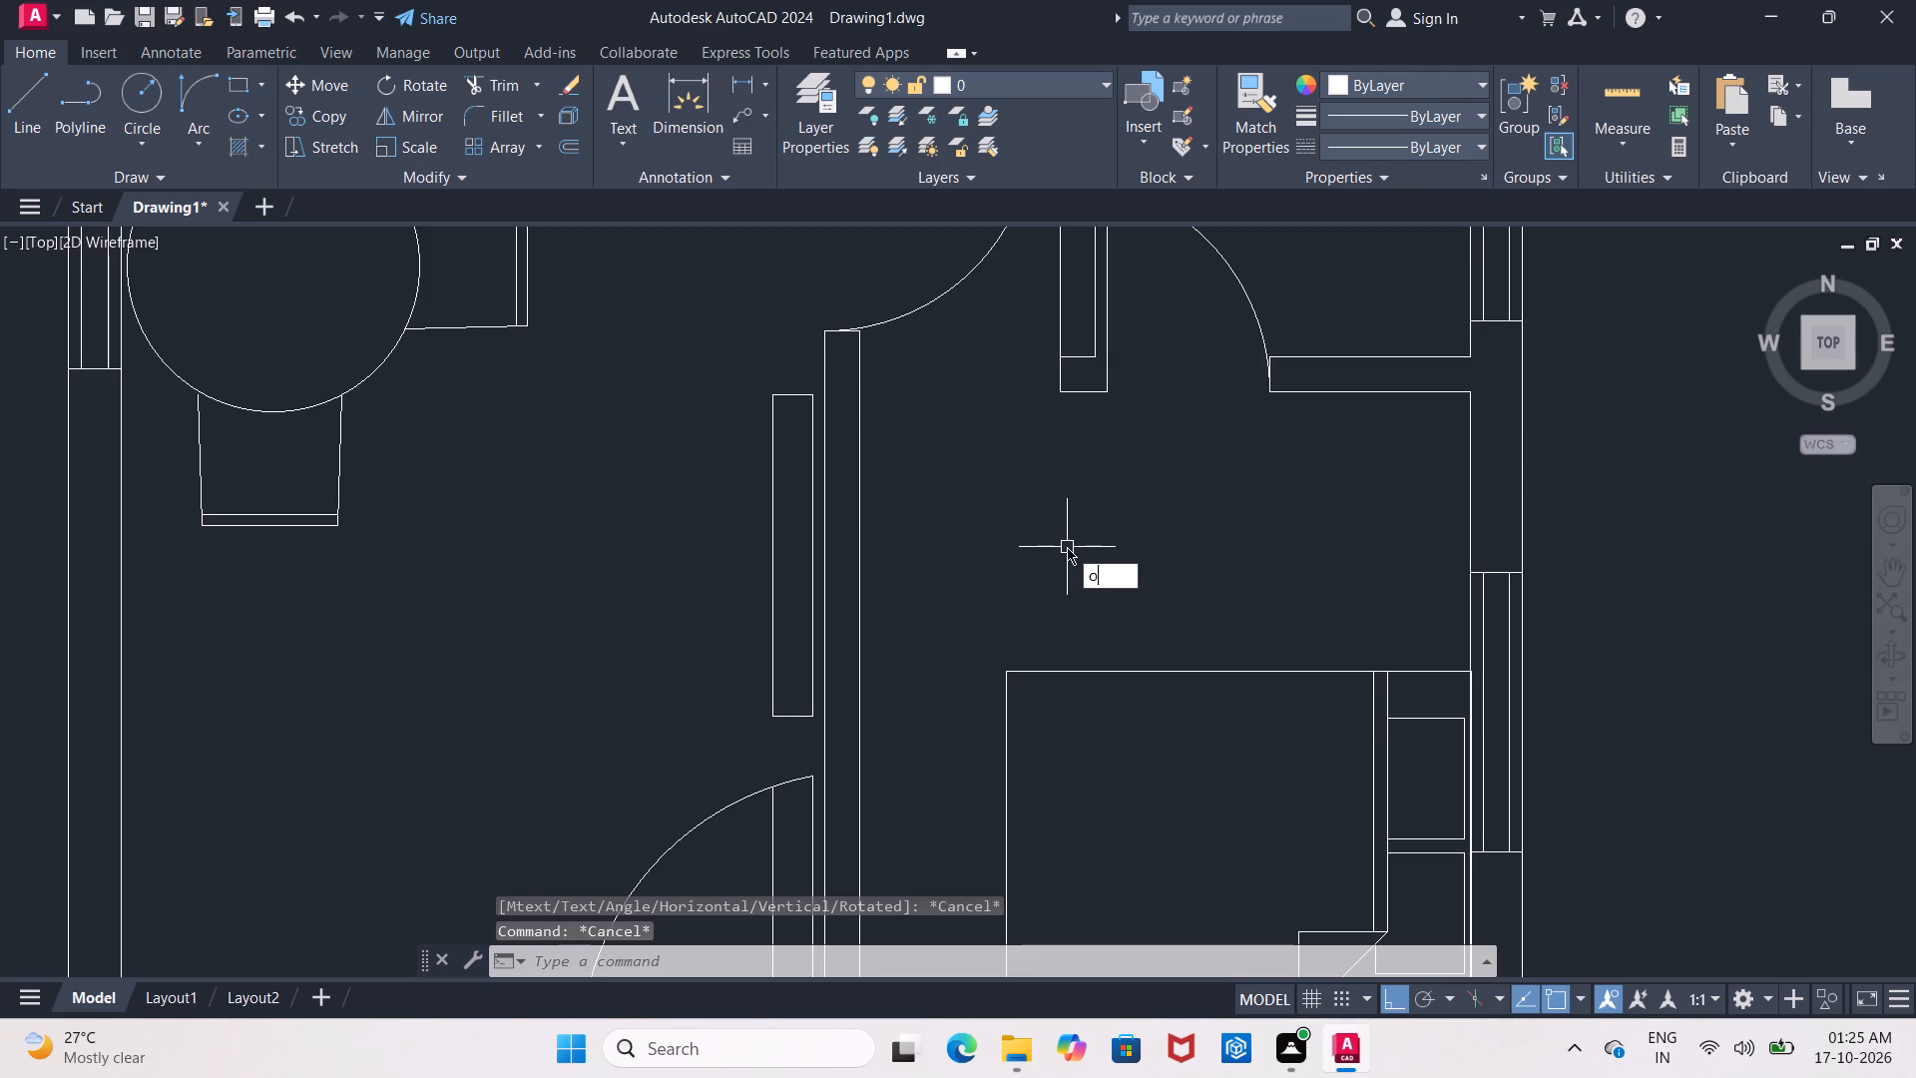
key("Return")
key("1")
type("'5")
type(".6\"")
key("Return")
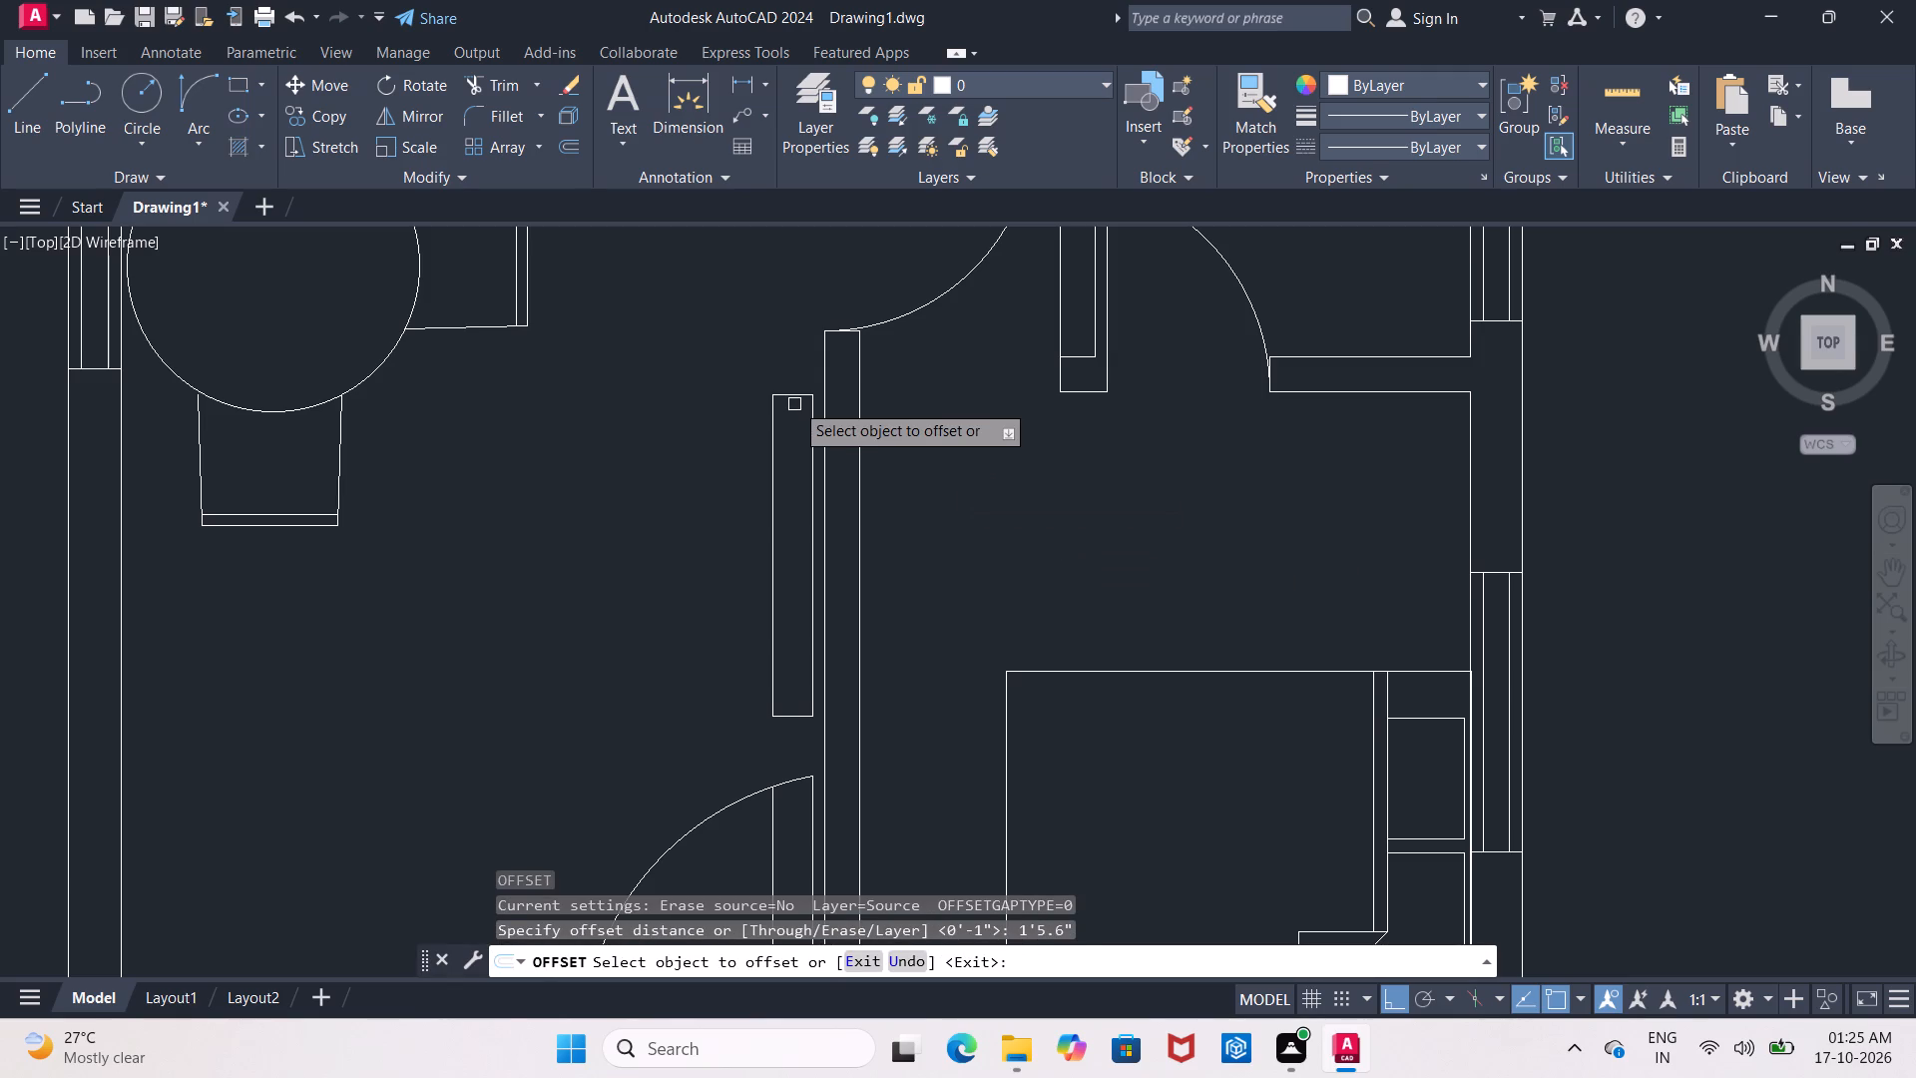
left_click(795, 397)
left_click(794, 488)
left_click(792, 719)
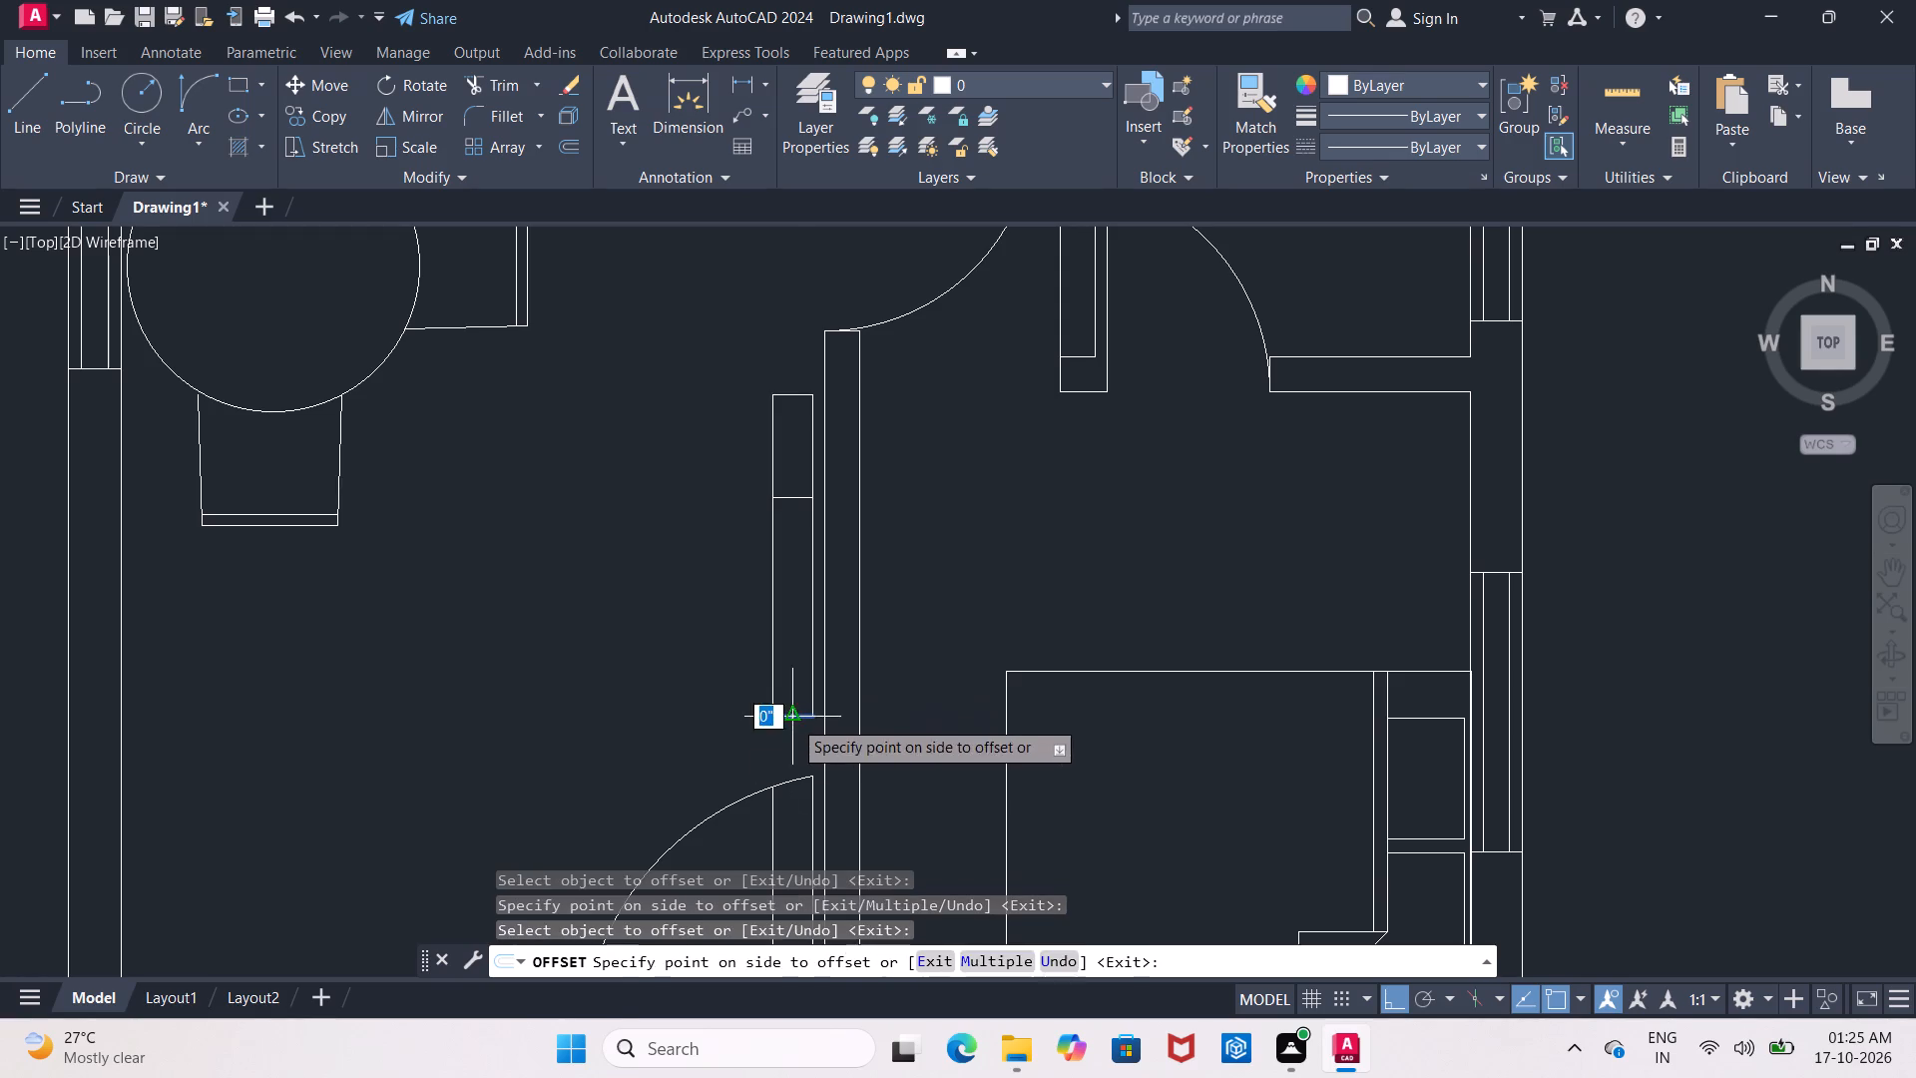
left_click(799, 604)
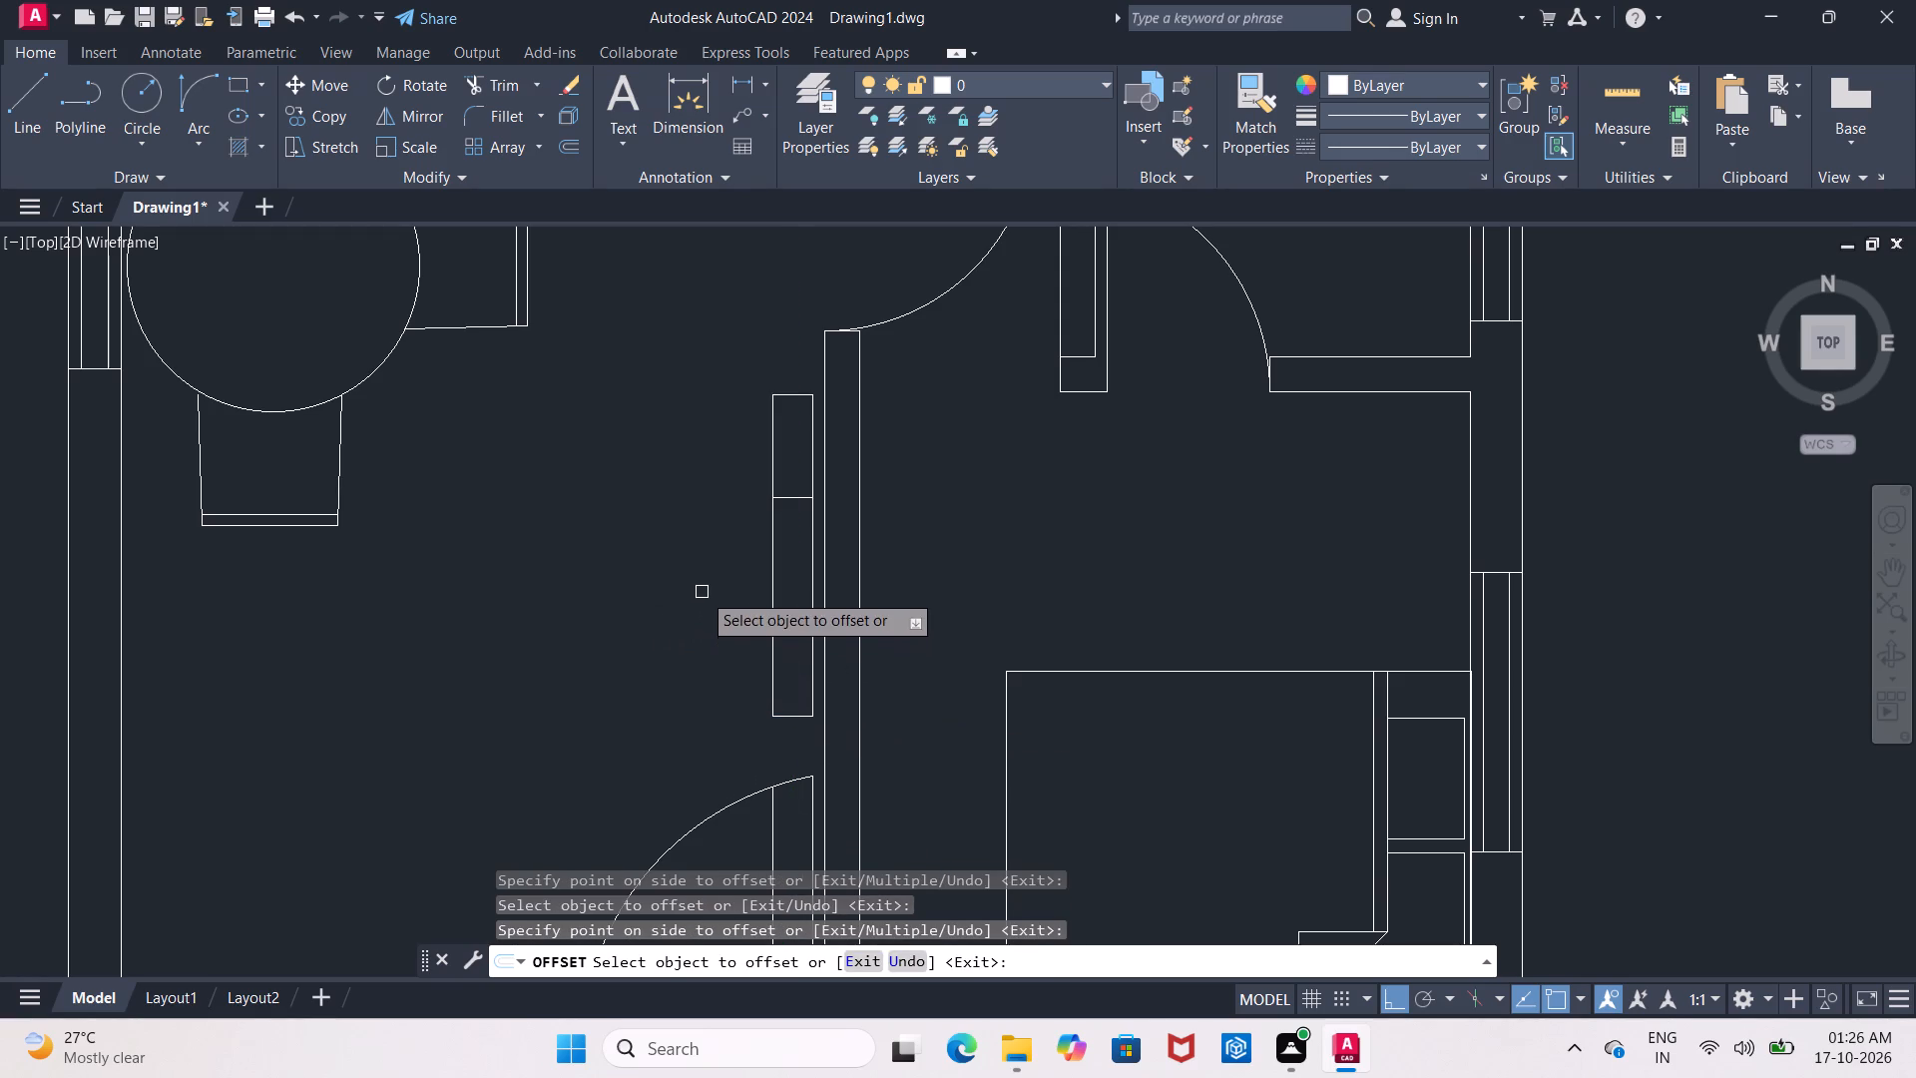
key("Escape")
Offset the fixture's large-room-side line 1' toward the large room.
key("o")
key("Return")
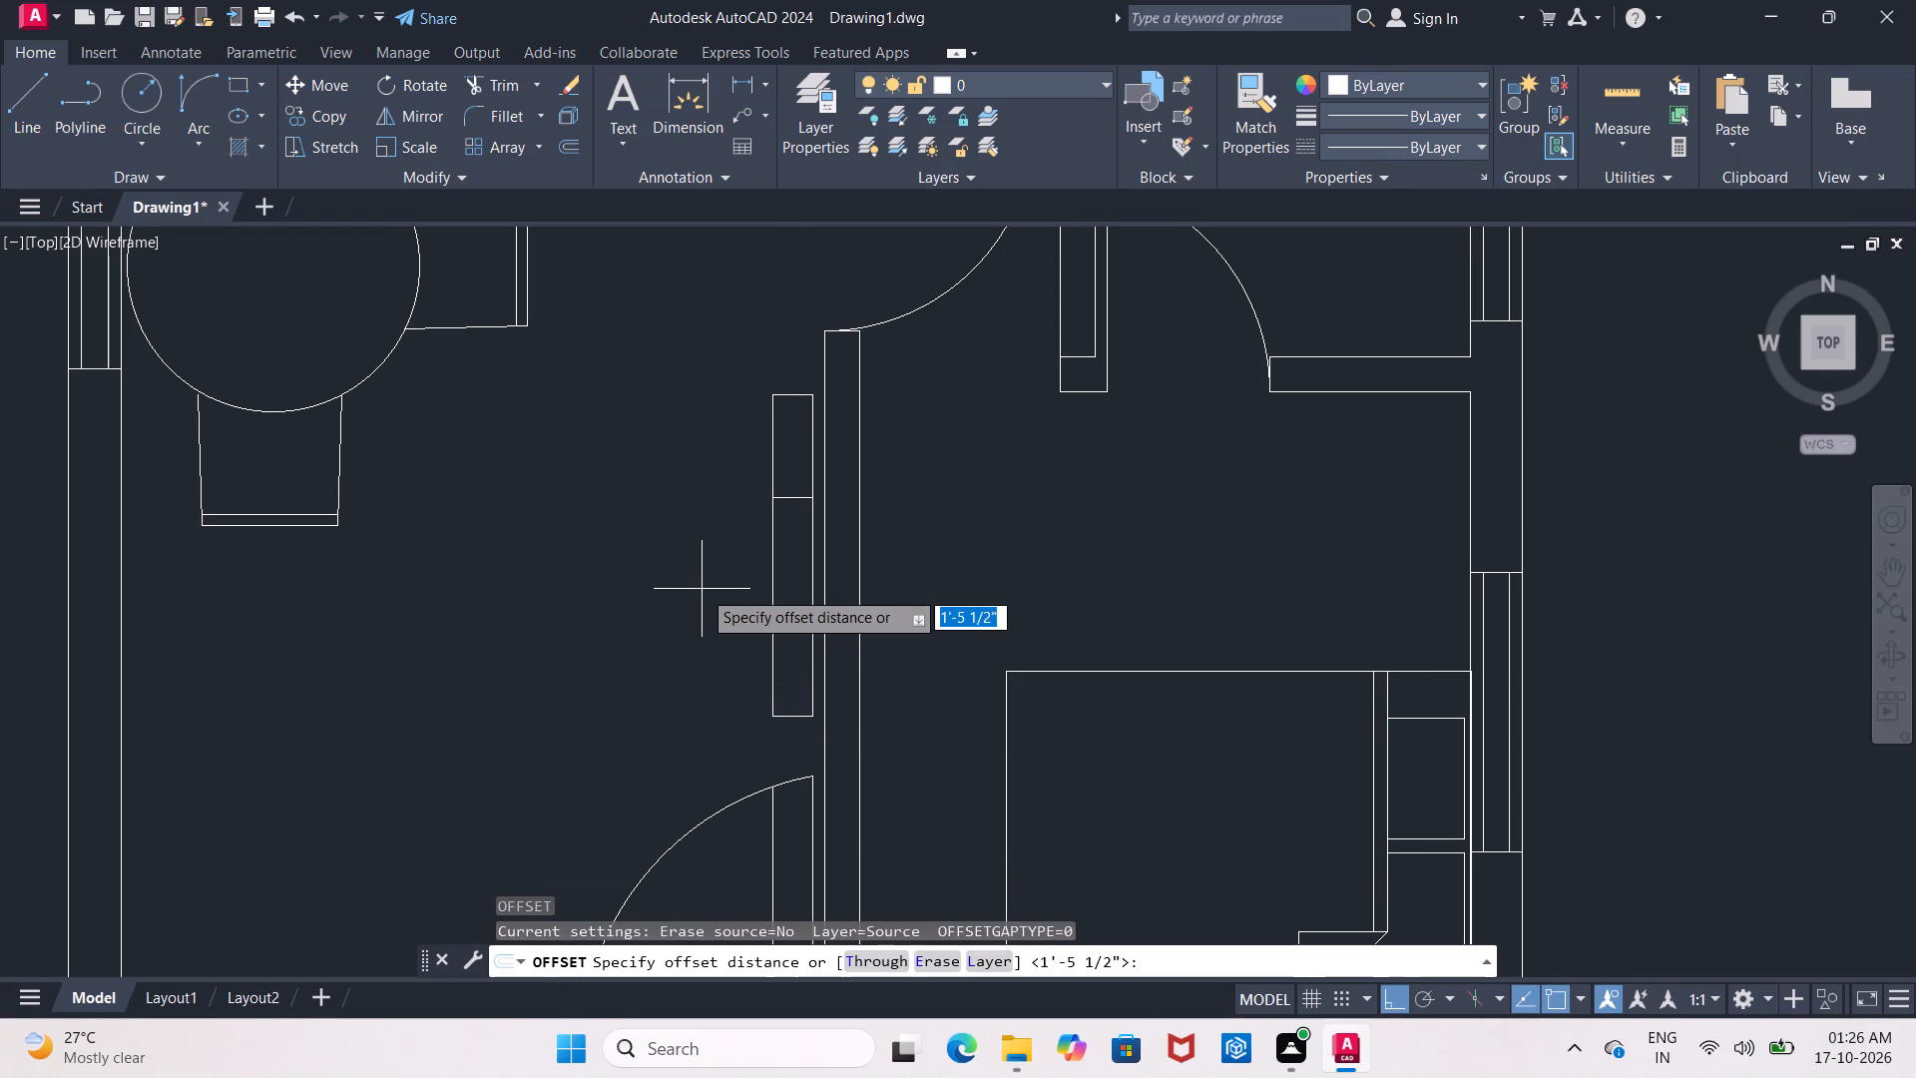
type("2'")
key("Return")
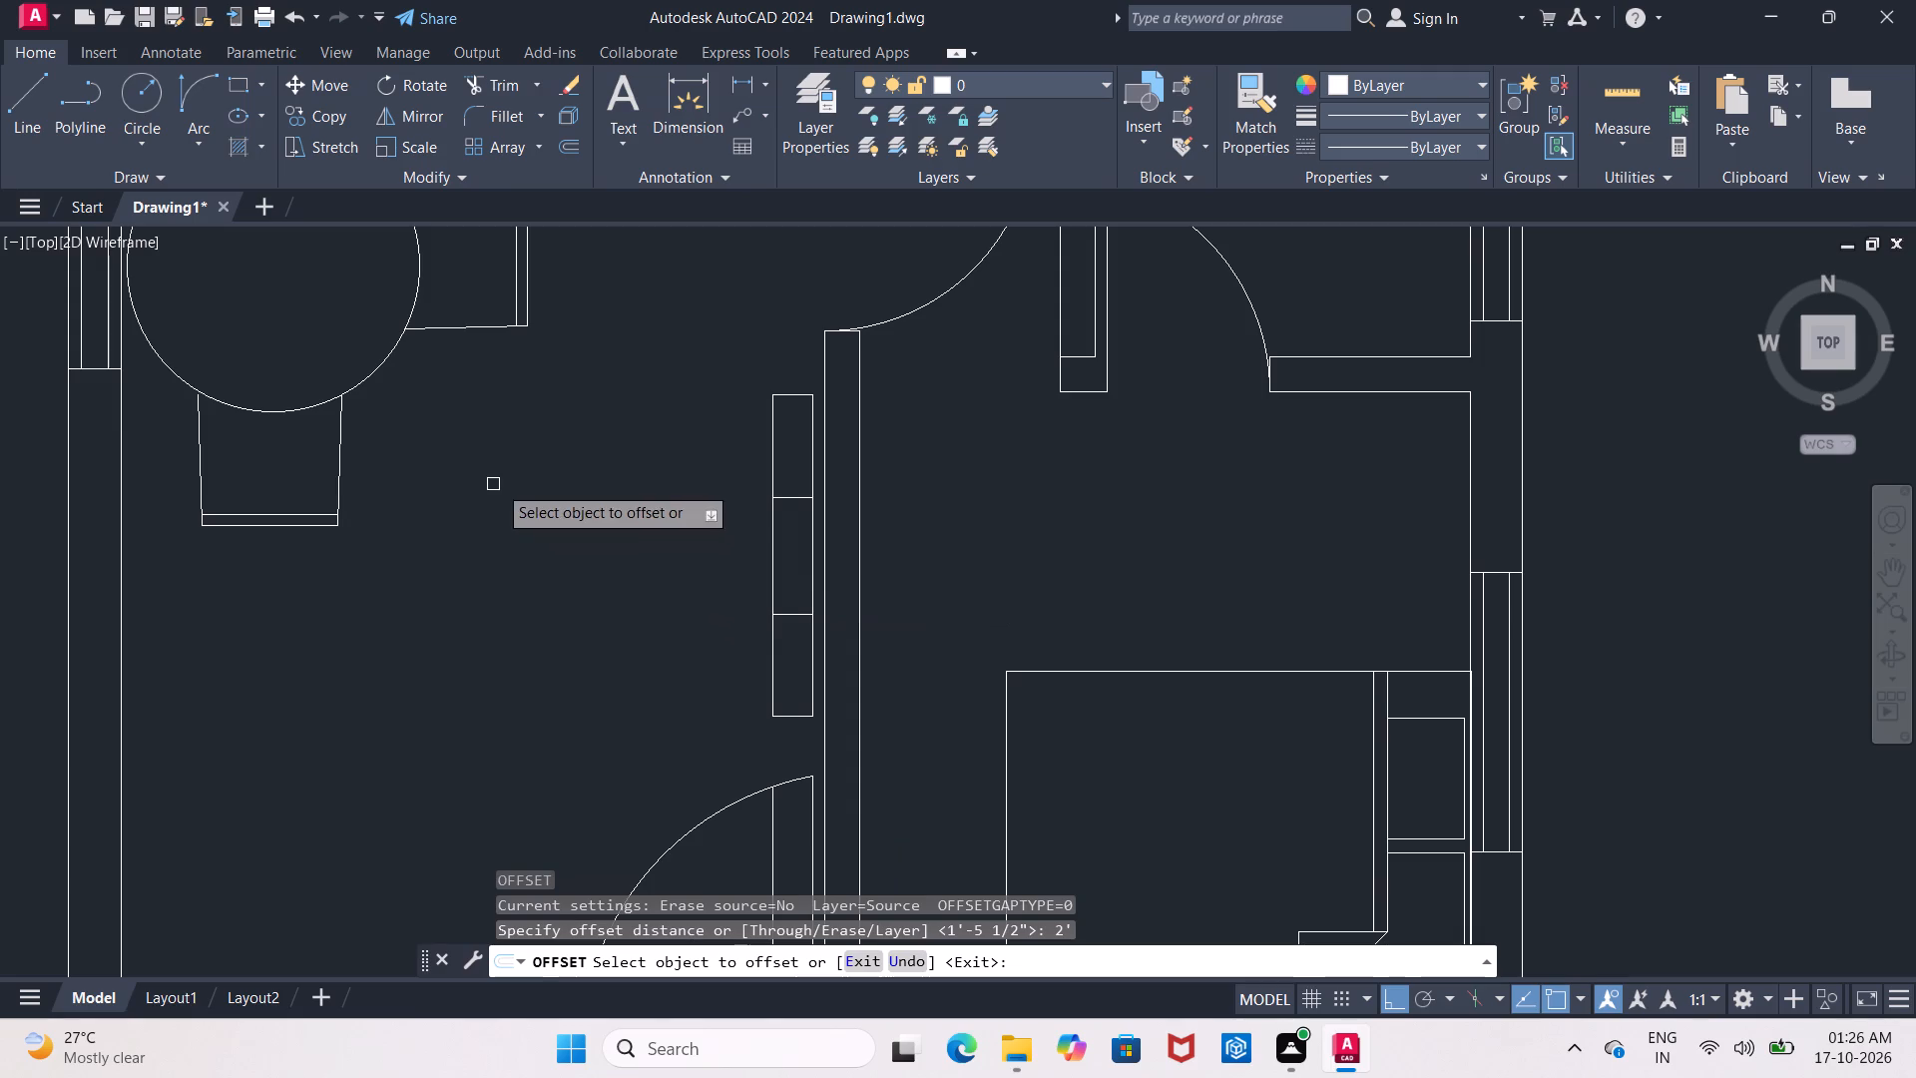
left_click(776, 579)
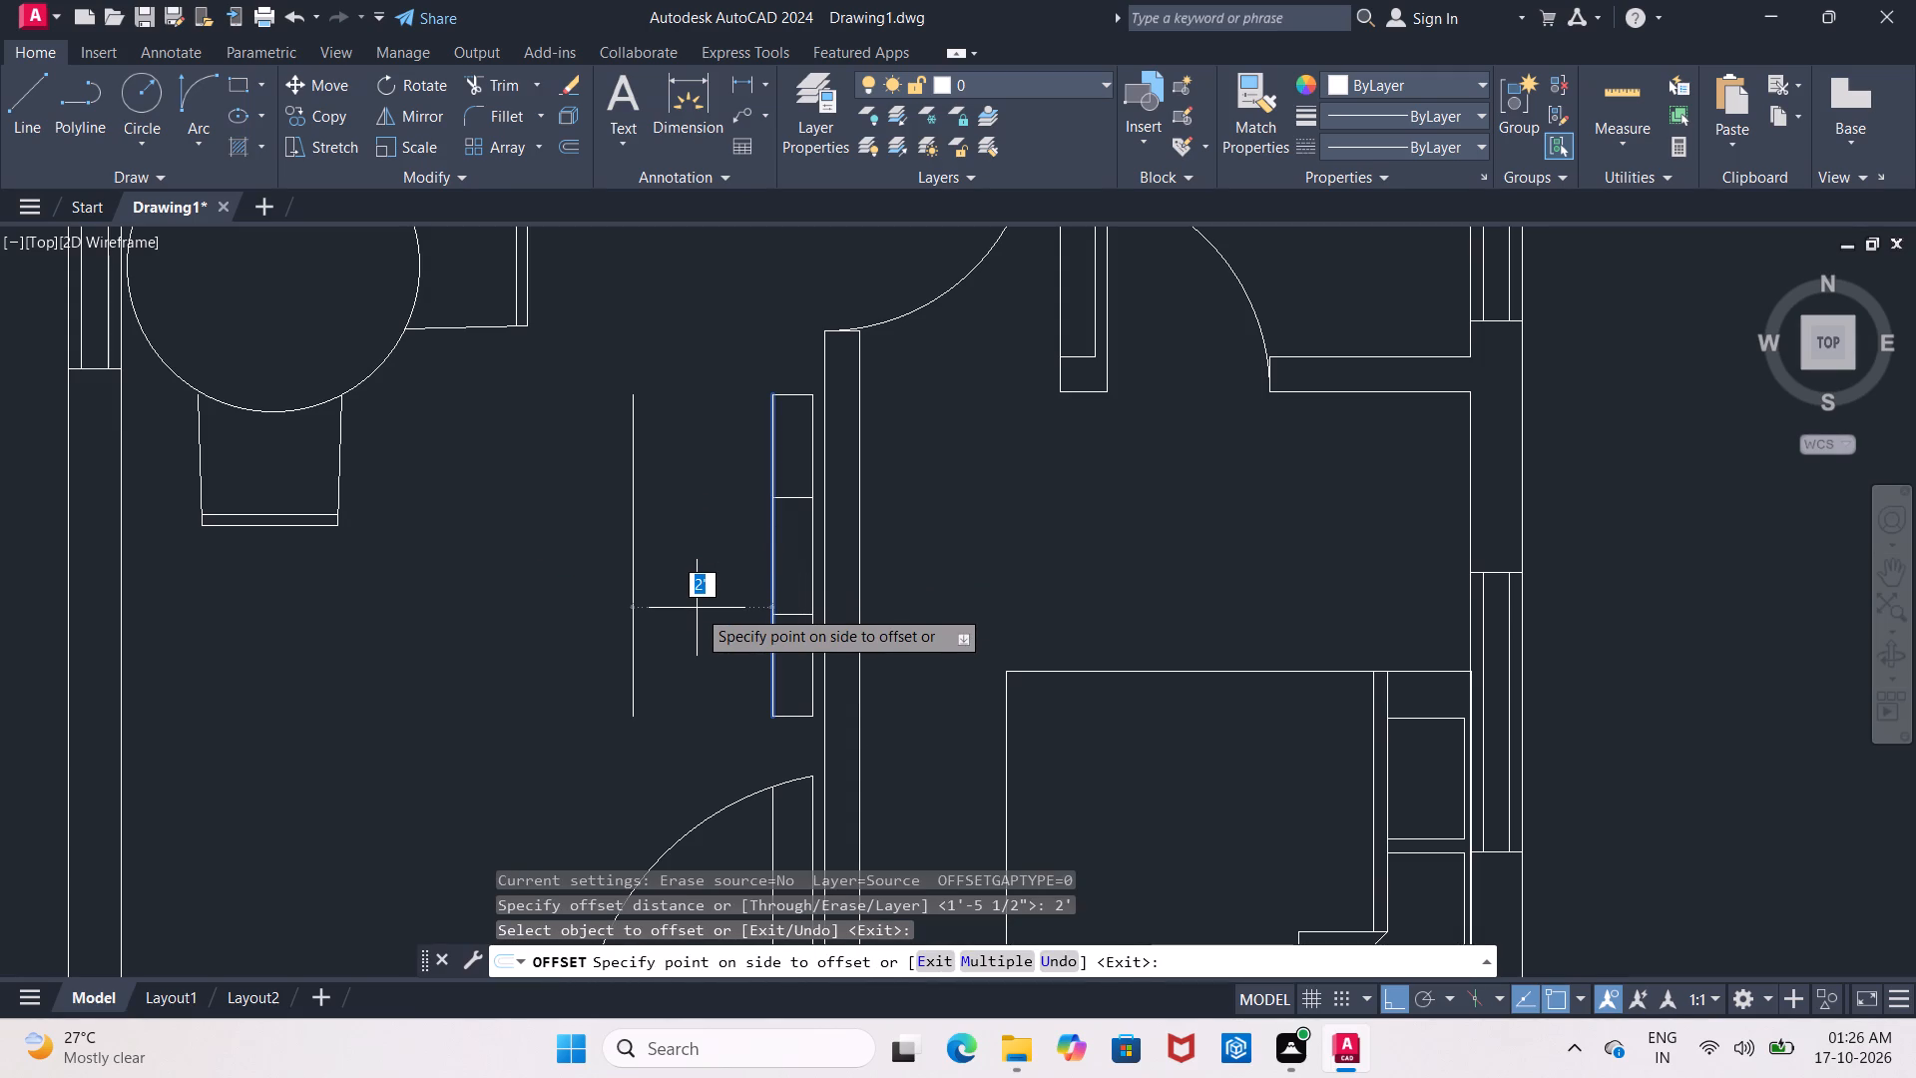
key("1")
key("apostrophe")
key("Return")
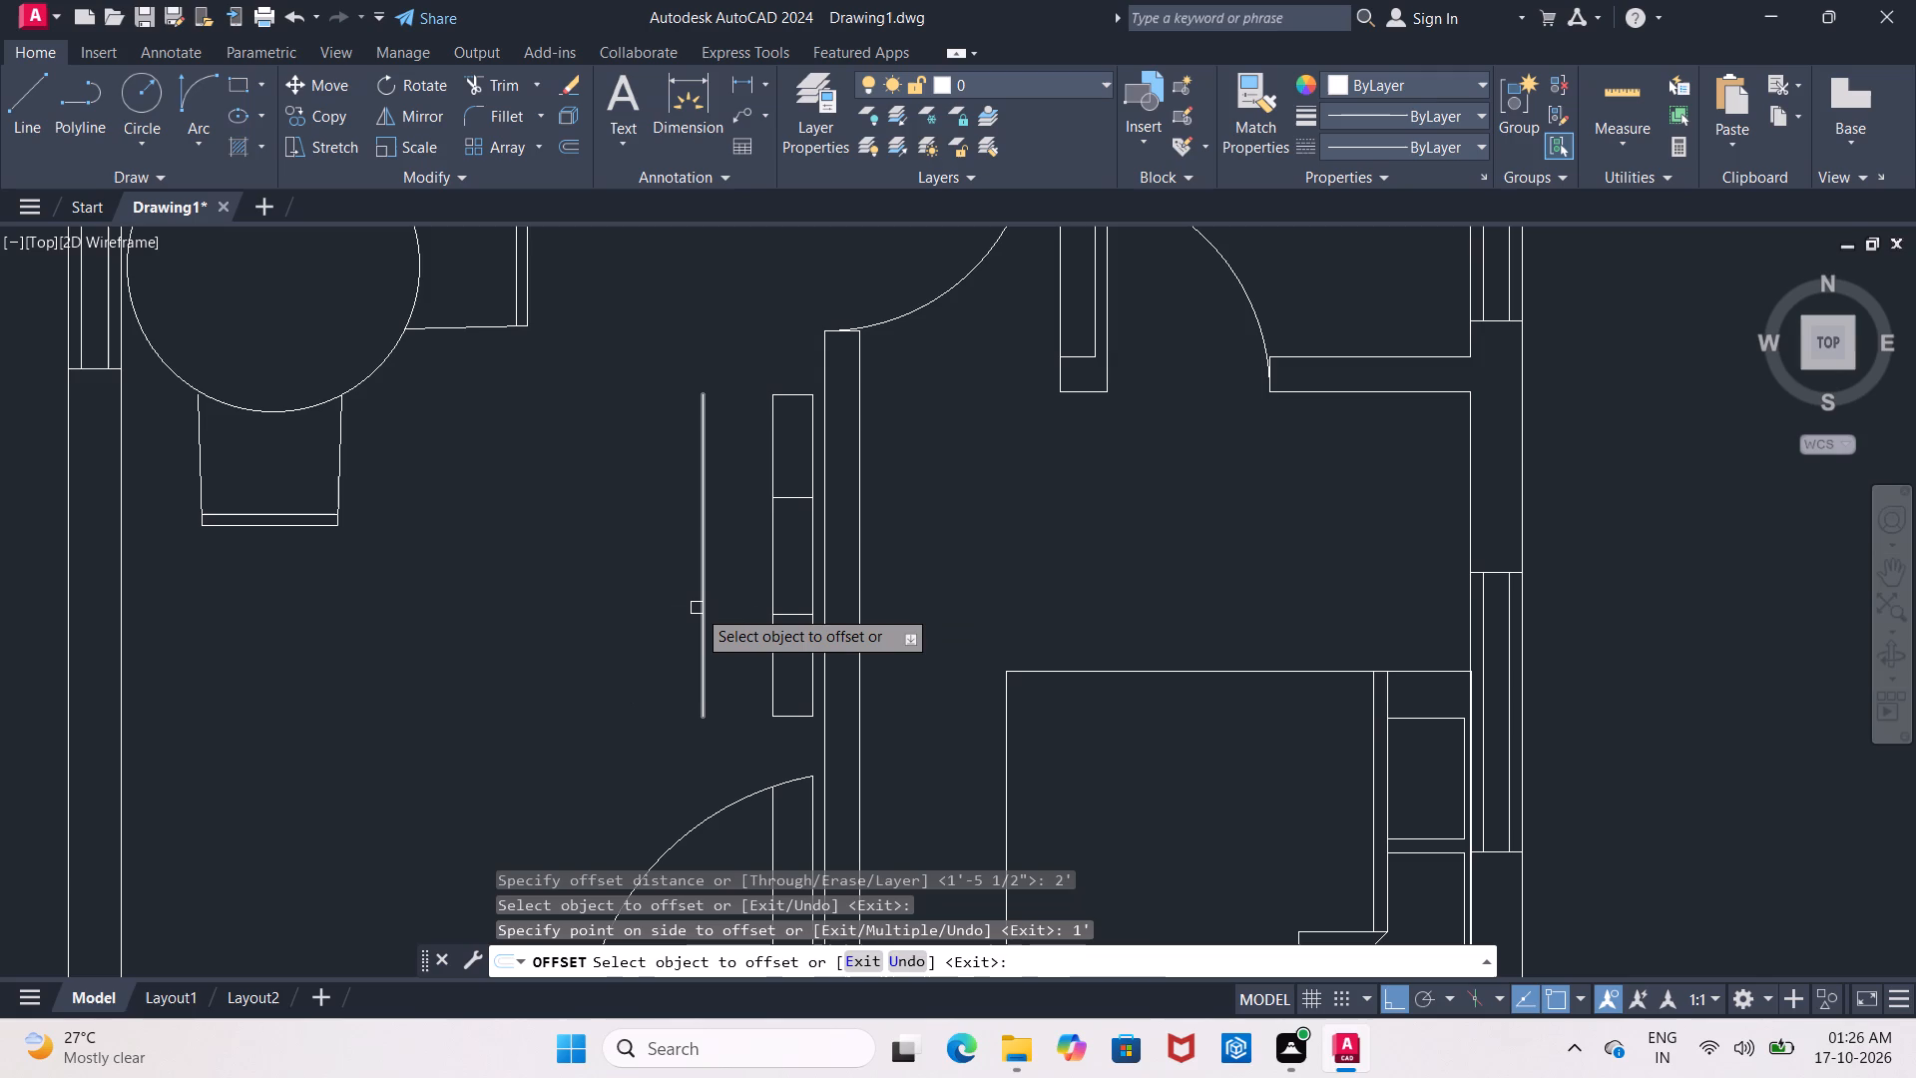
key("Escape")
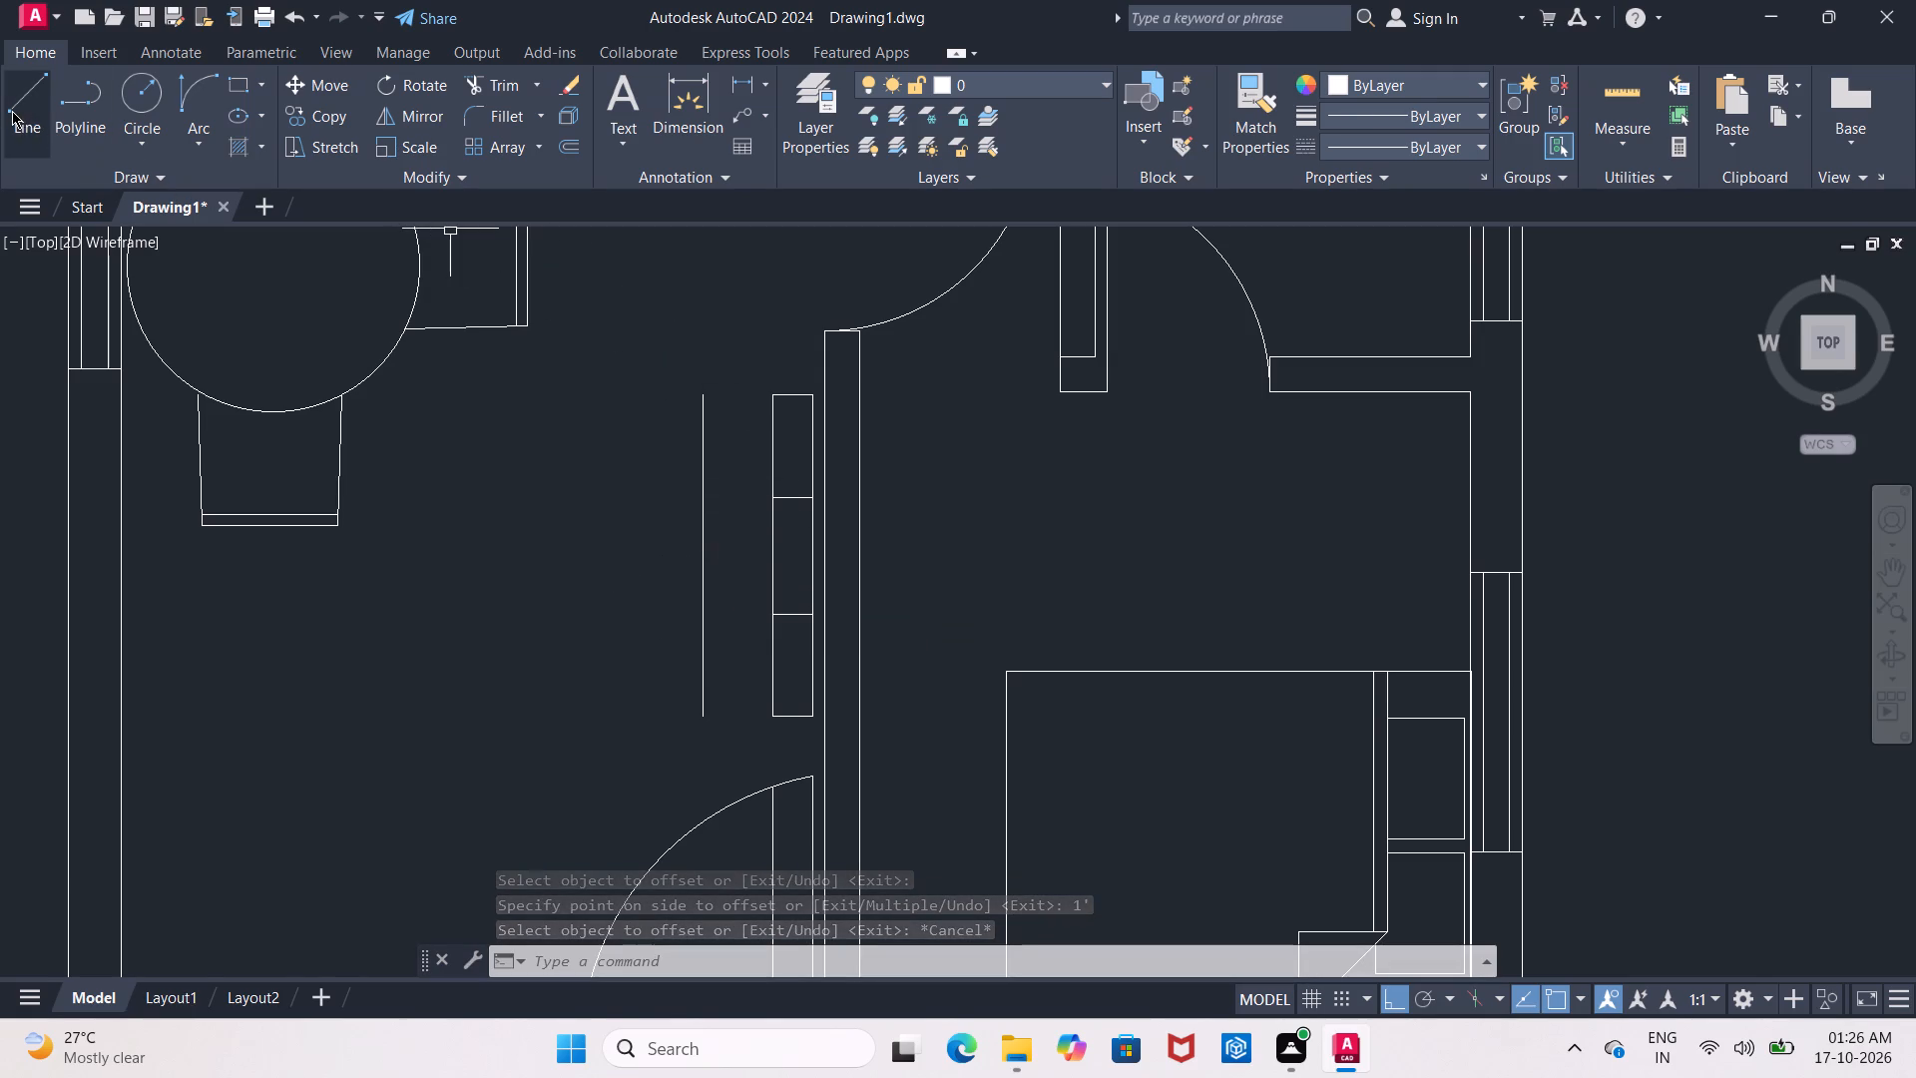
Fillet the upper and lower end lines to the new outer line so both corners close.
left_click(489, 120)
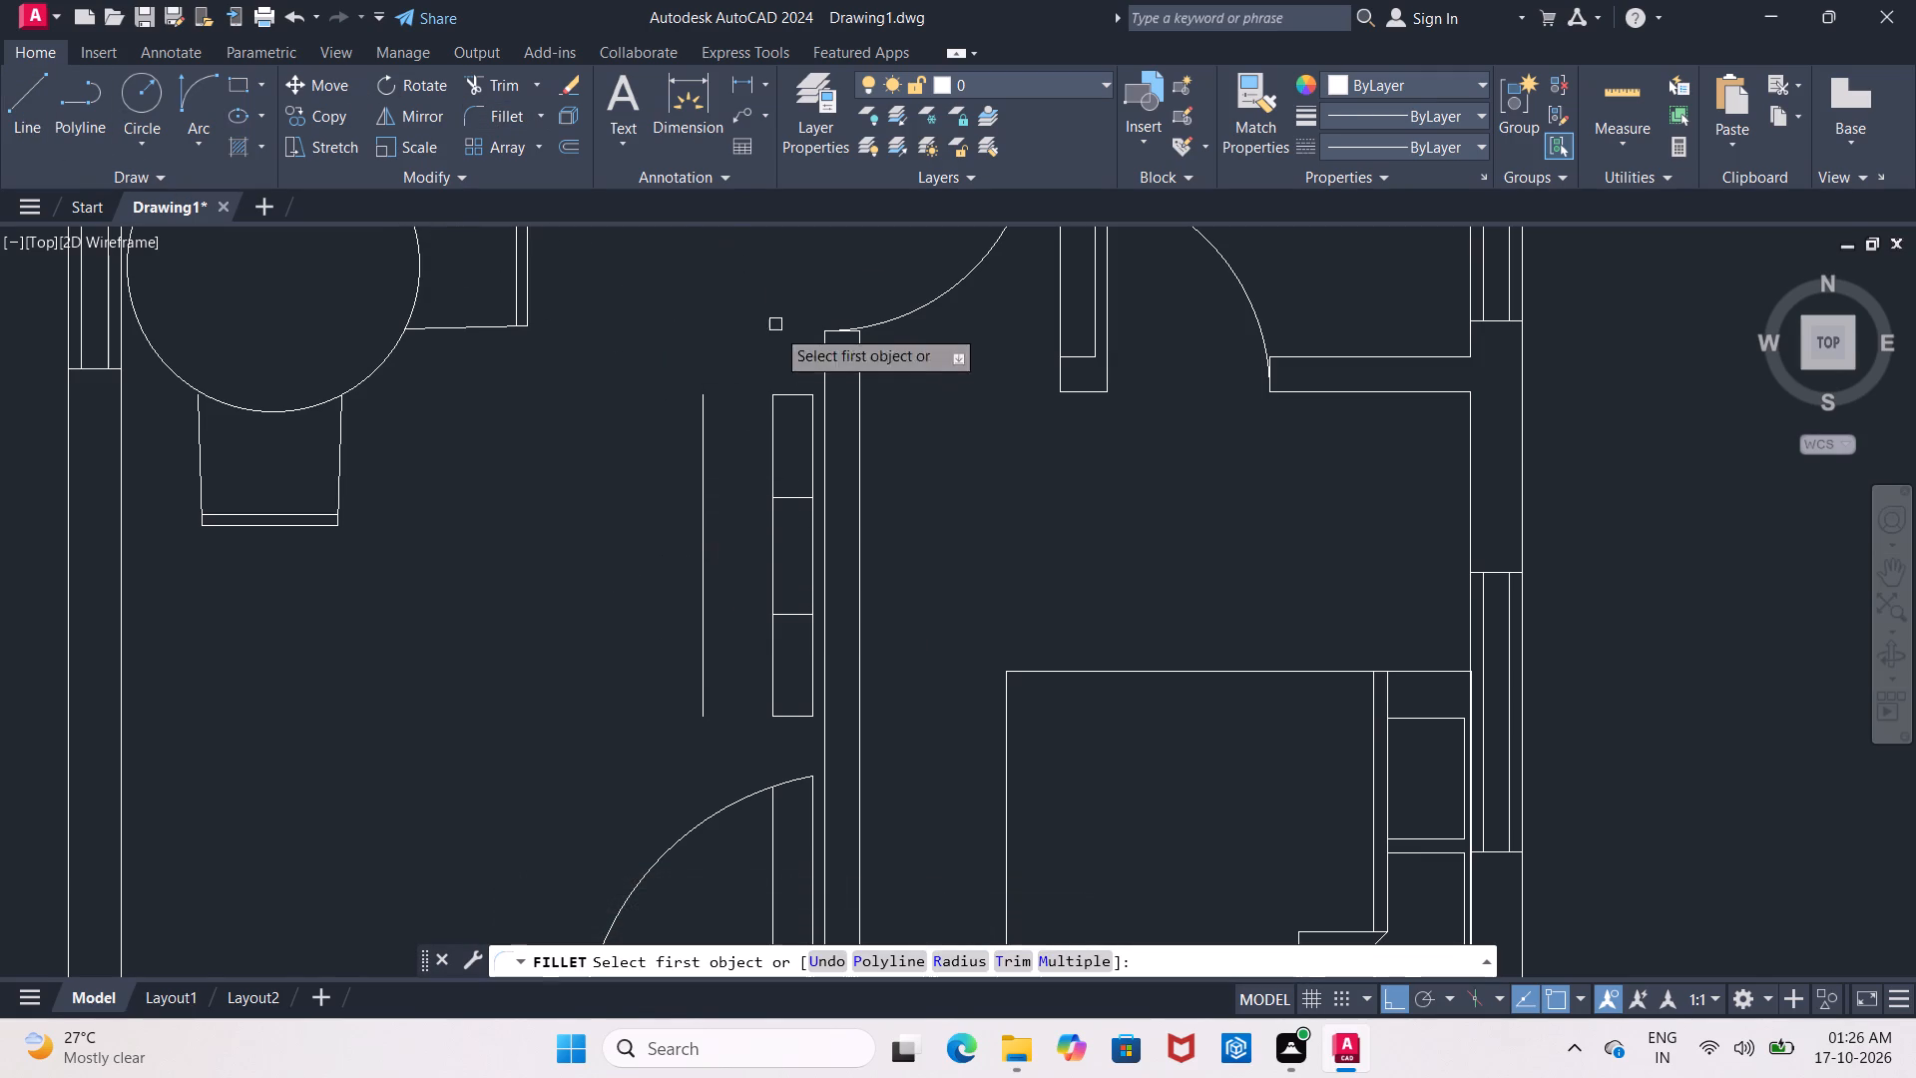
left_click(794, 396)
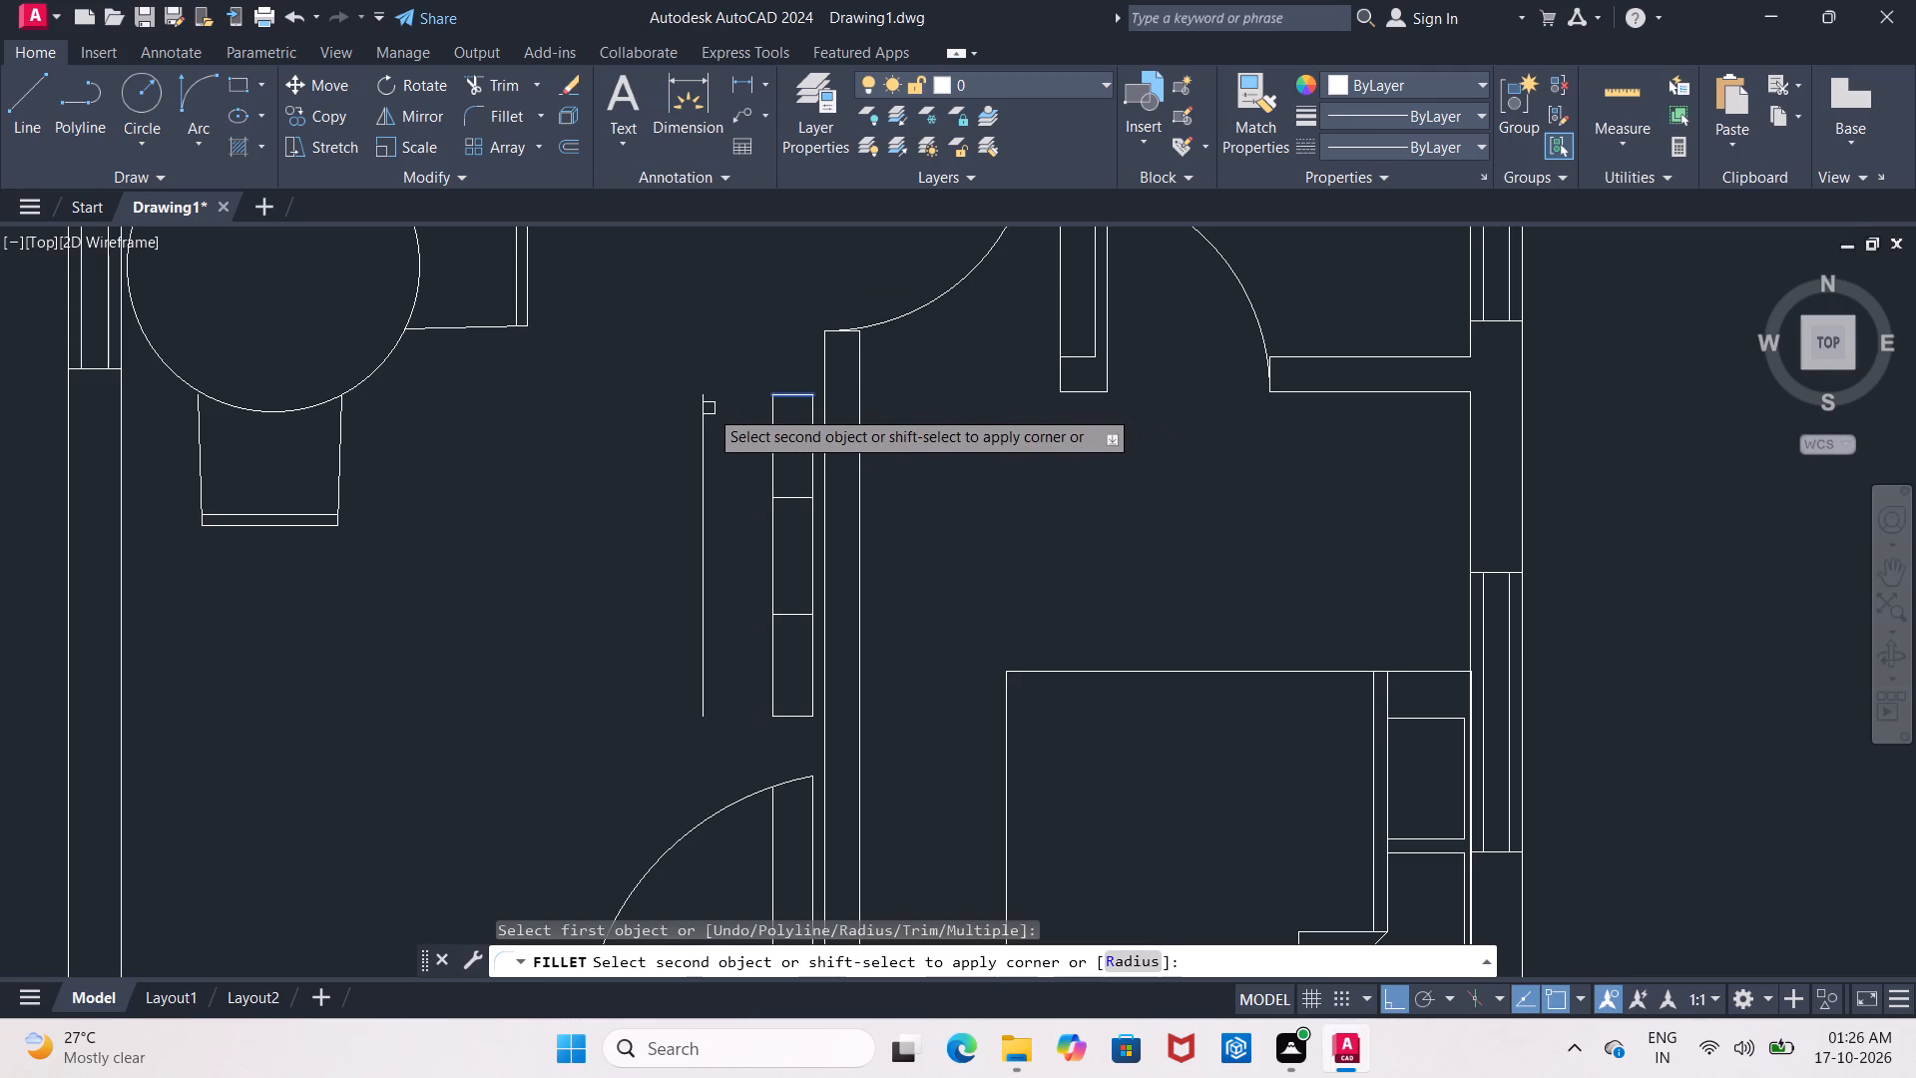
left_click(708, 412)
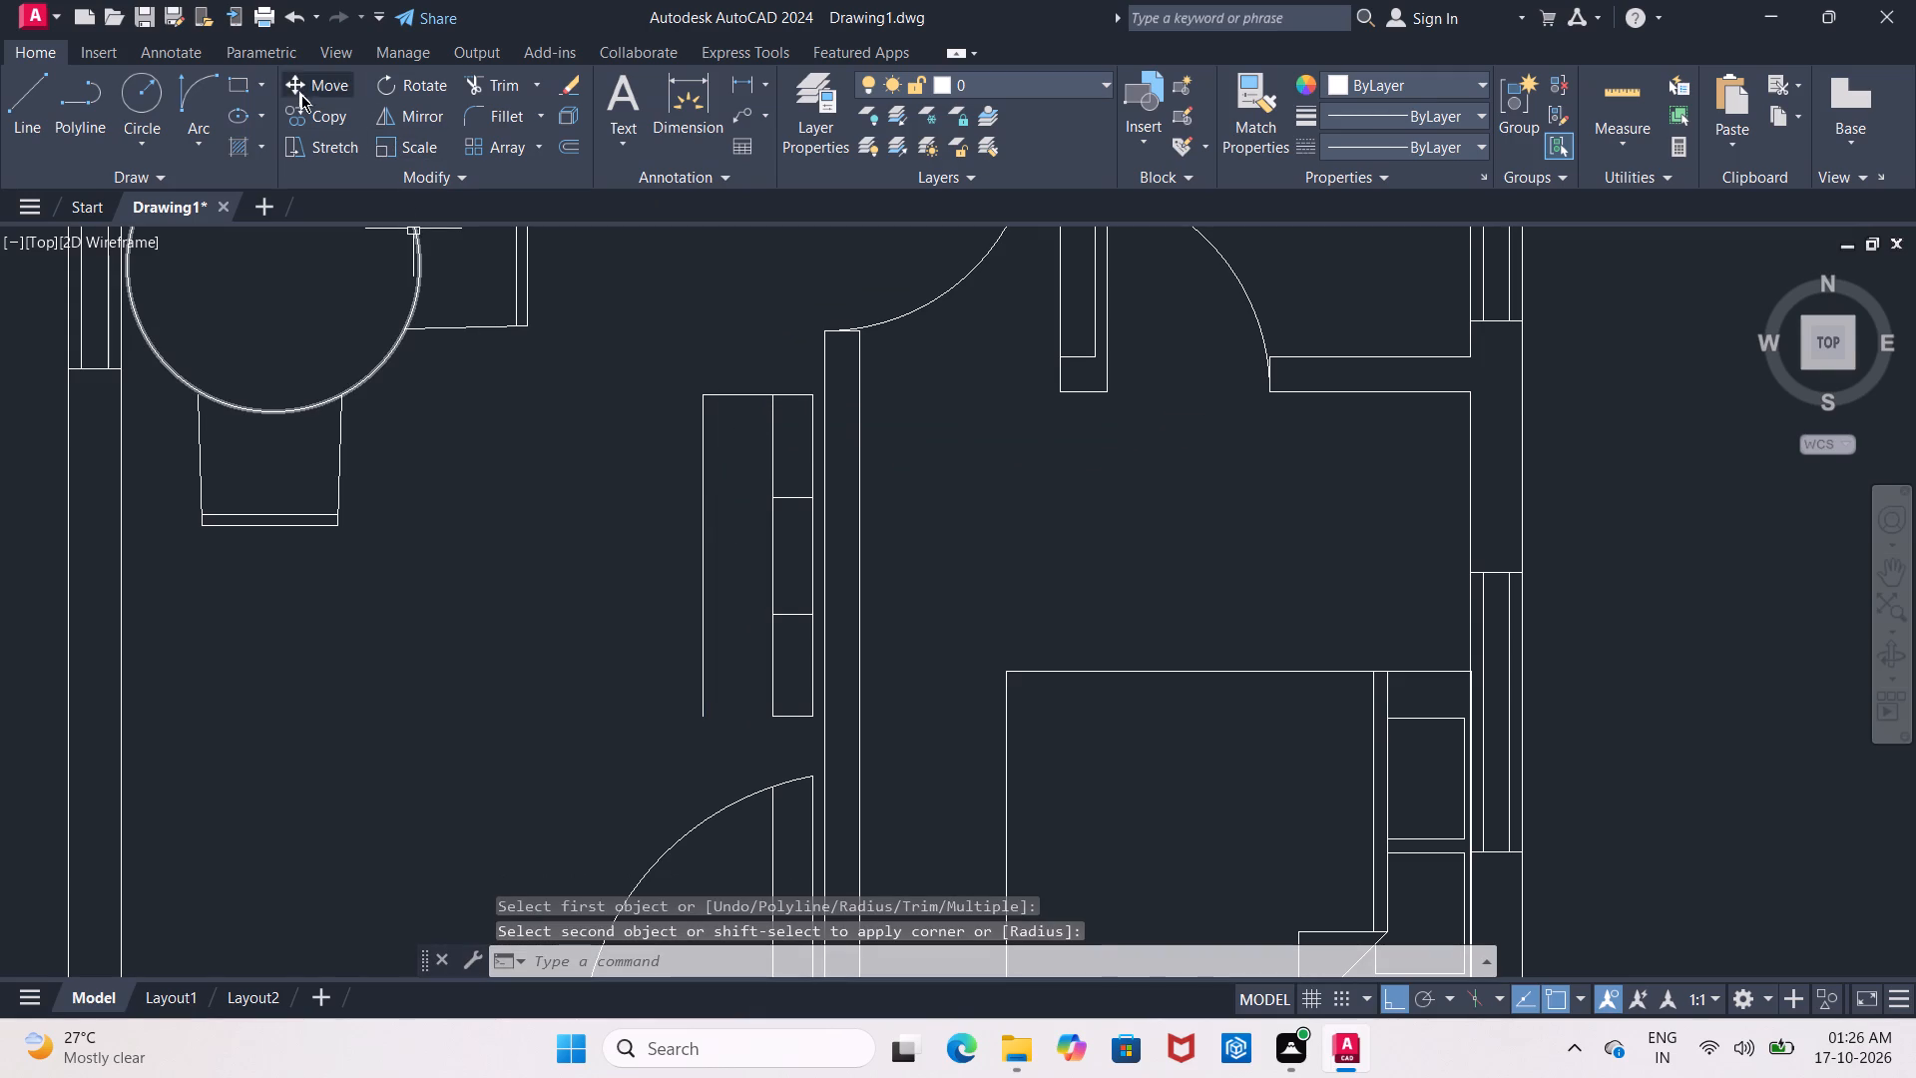
left_click(483, 120)
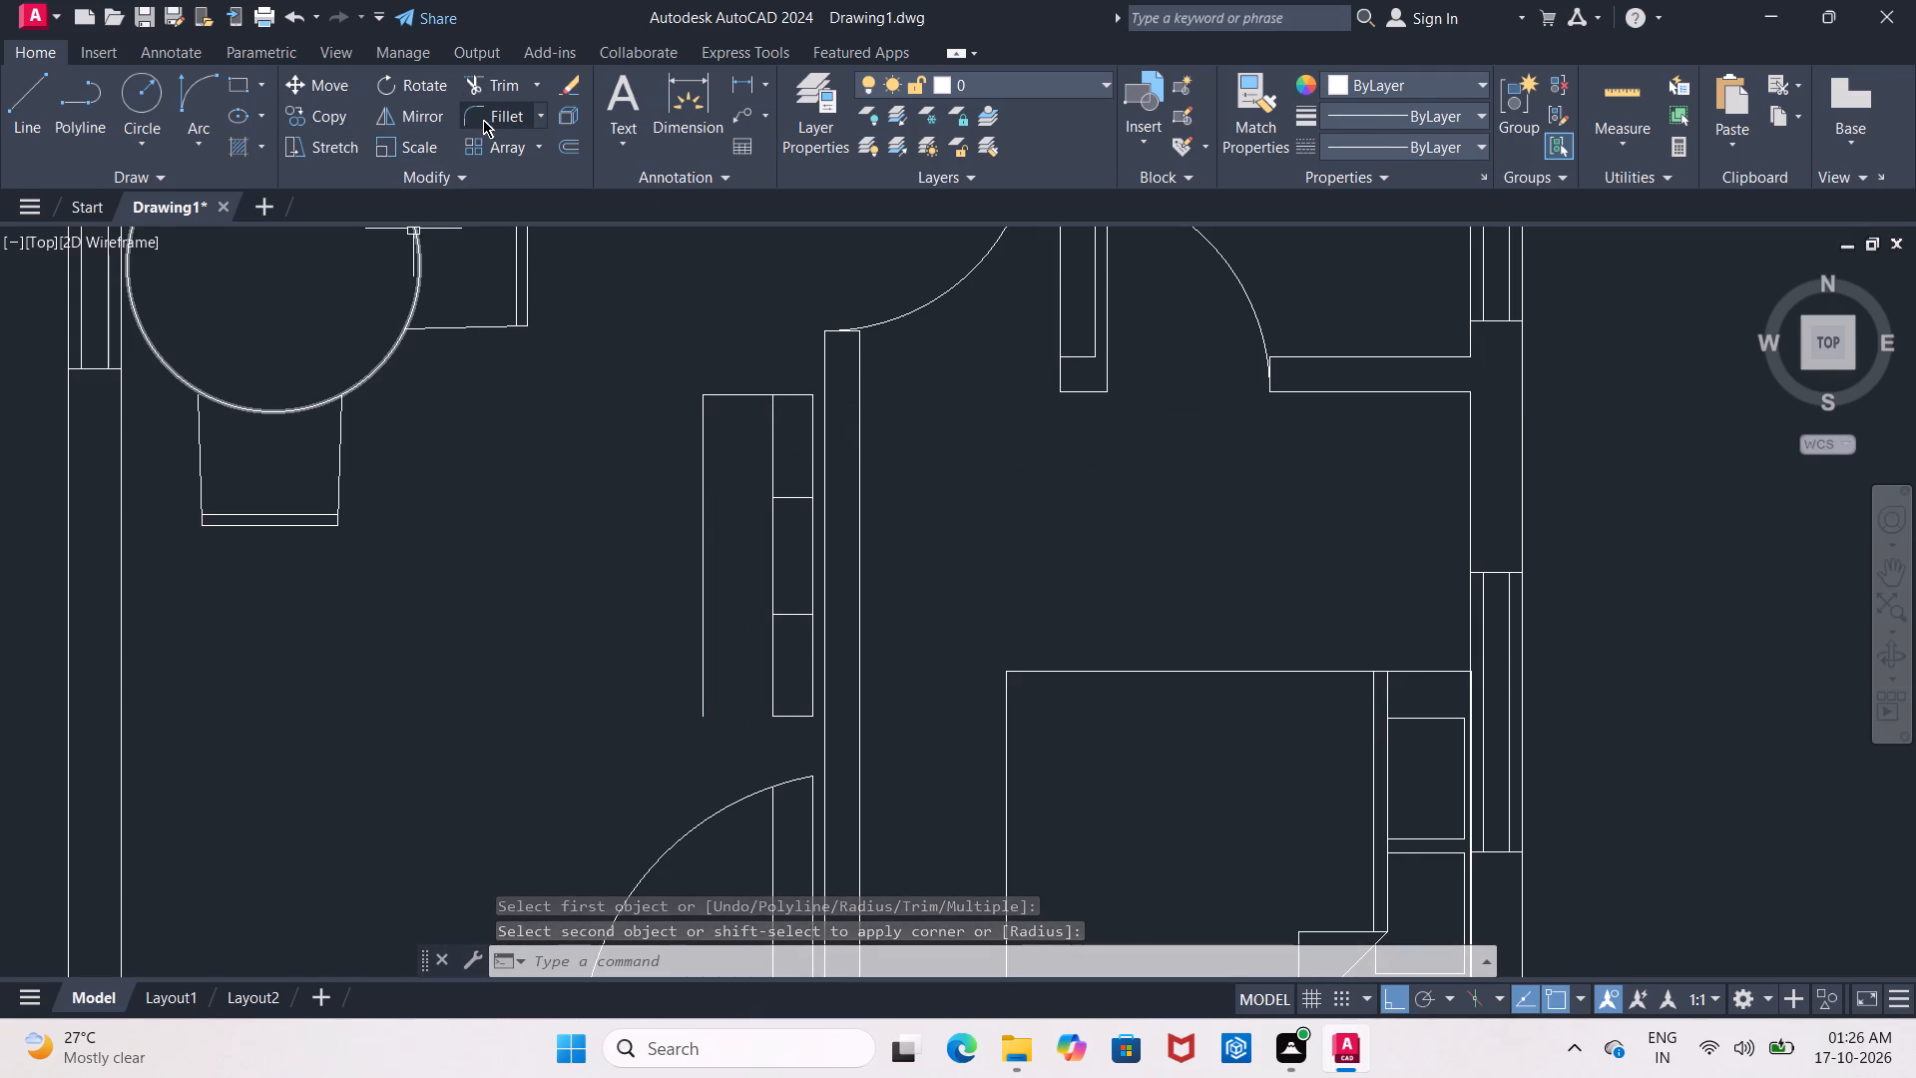
left_click(796, 719)
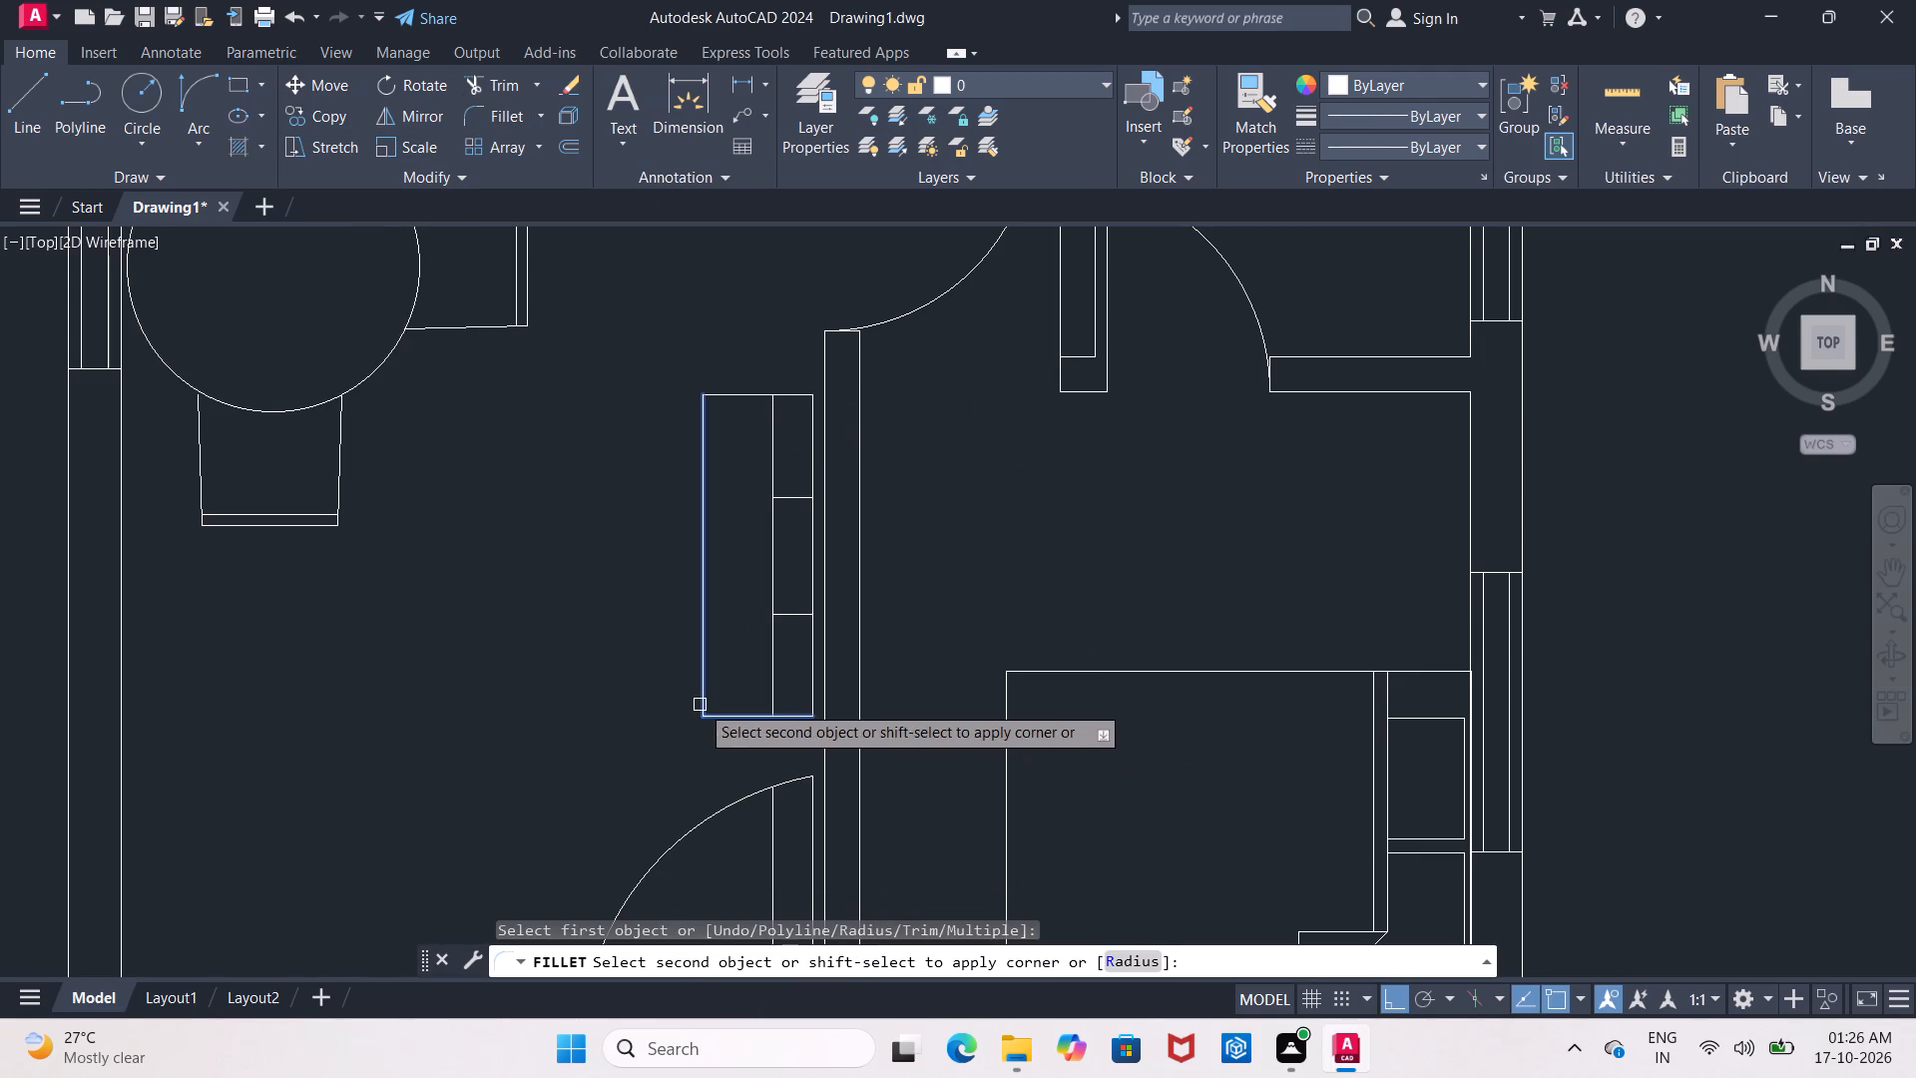
left_click(700, 704)
scroll(628, 692, "down", 2)
scroll(618, 636, "up", 1)
middle_click_drag(628, 628, 628, 627)
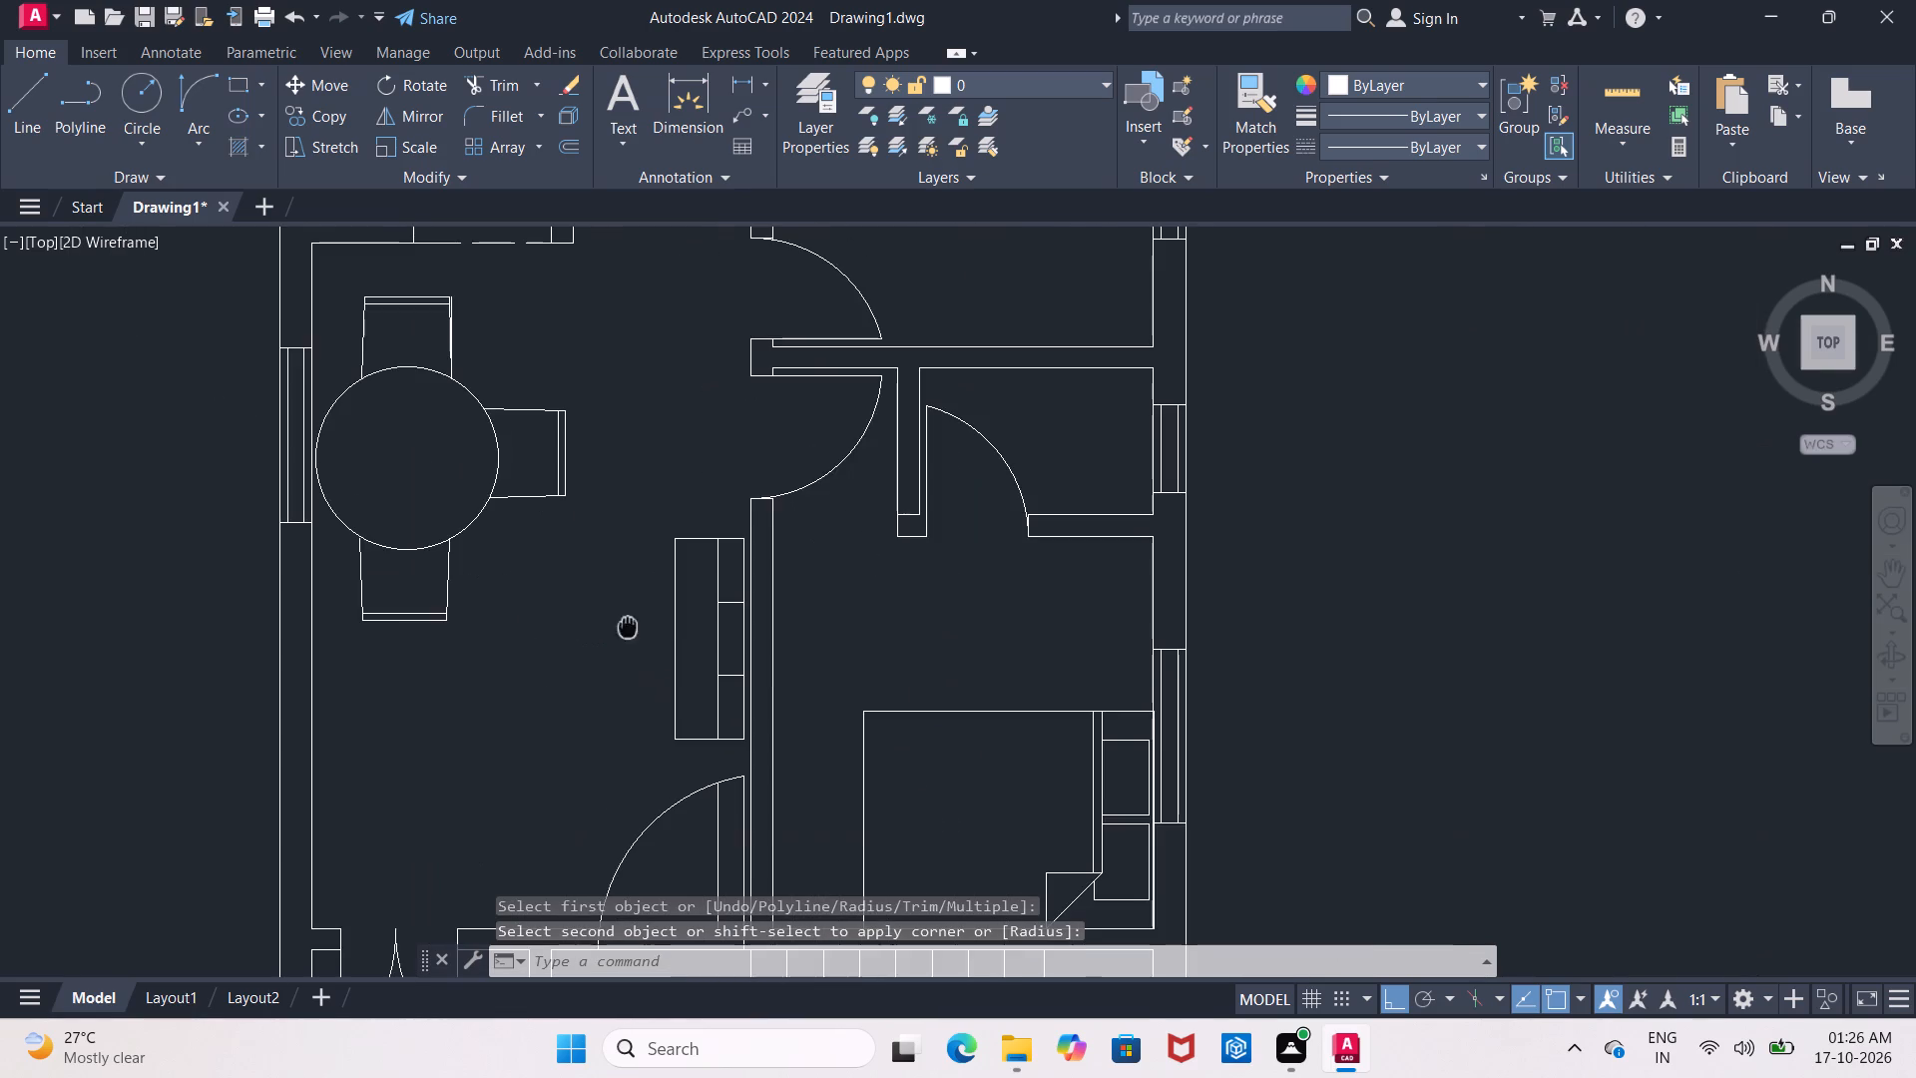
middle_click_drag(628, 627, 491, 590)
key("Escape")
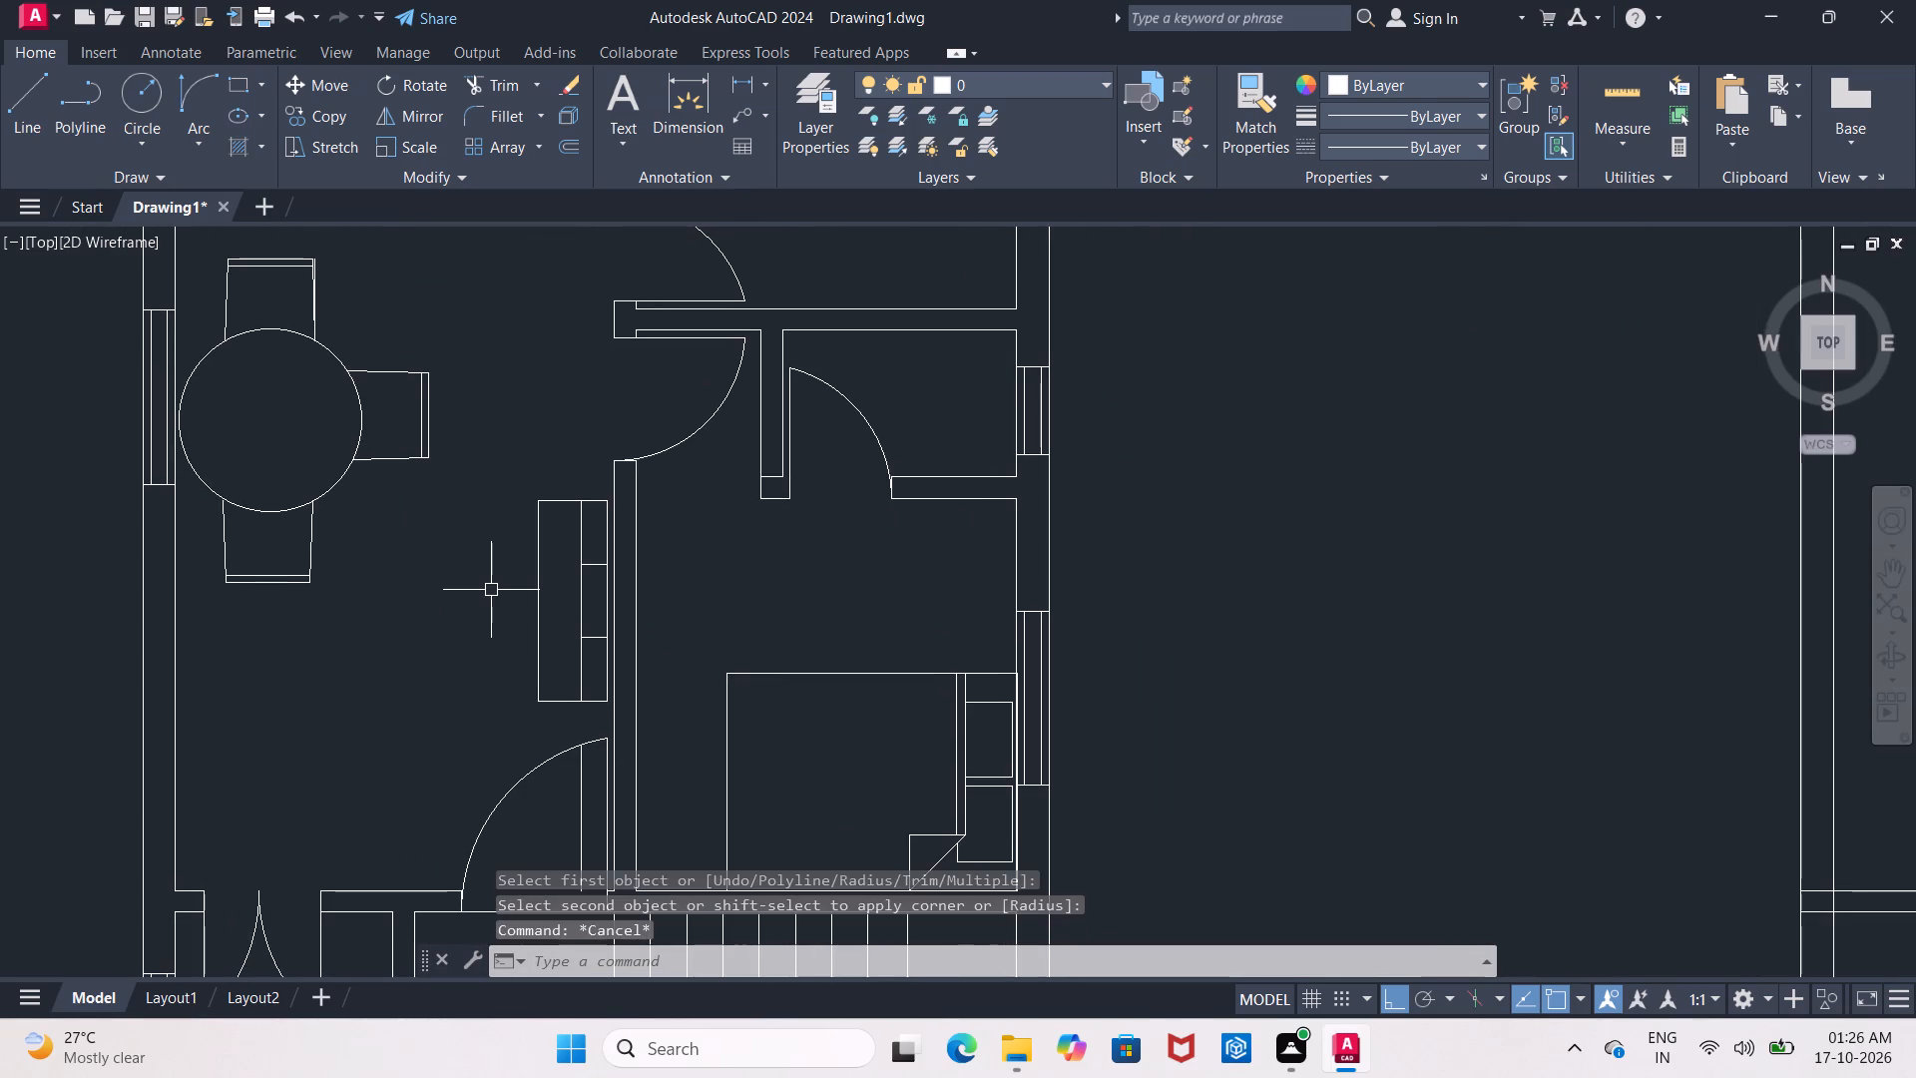
Extend the two divider lines across to the fixture's new outer line.
type("ex")
key("Return")
key("Return")
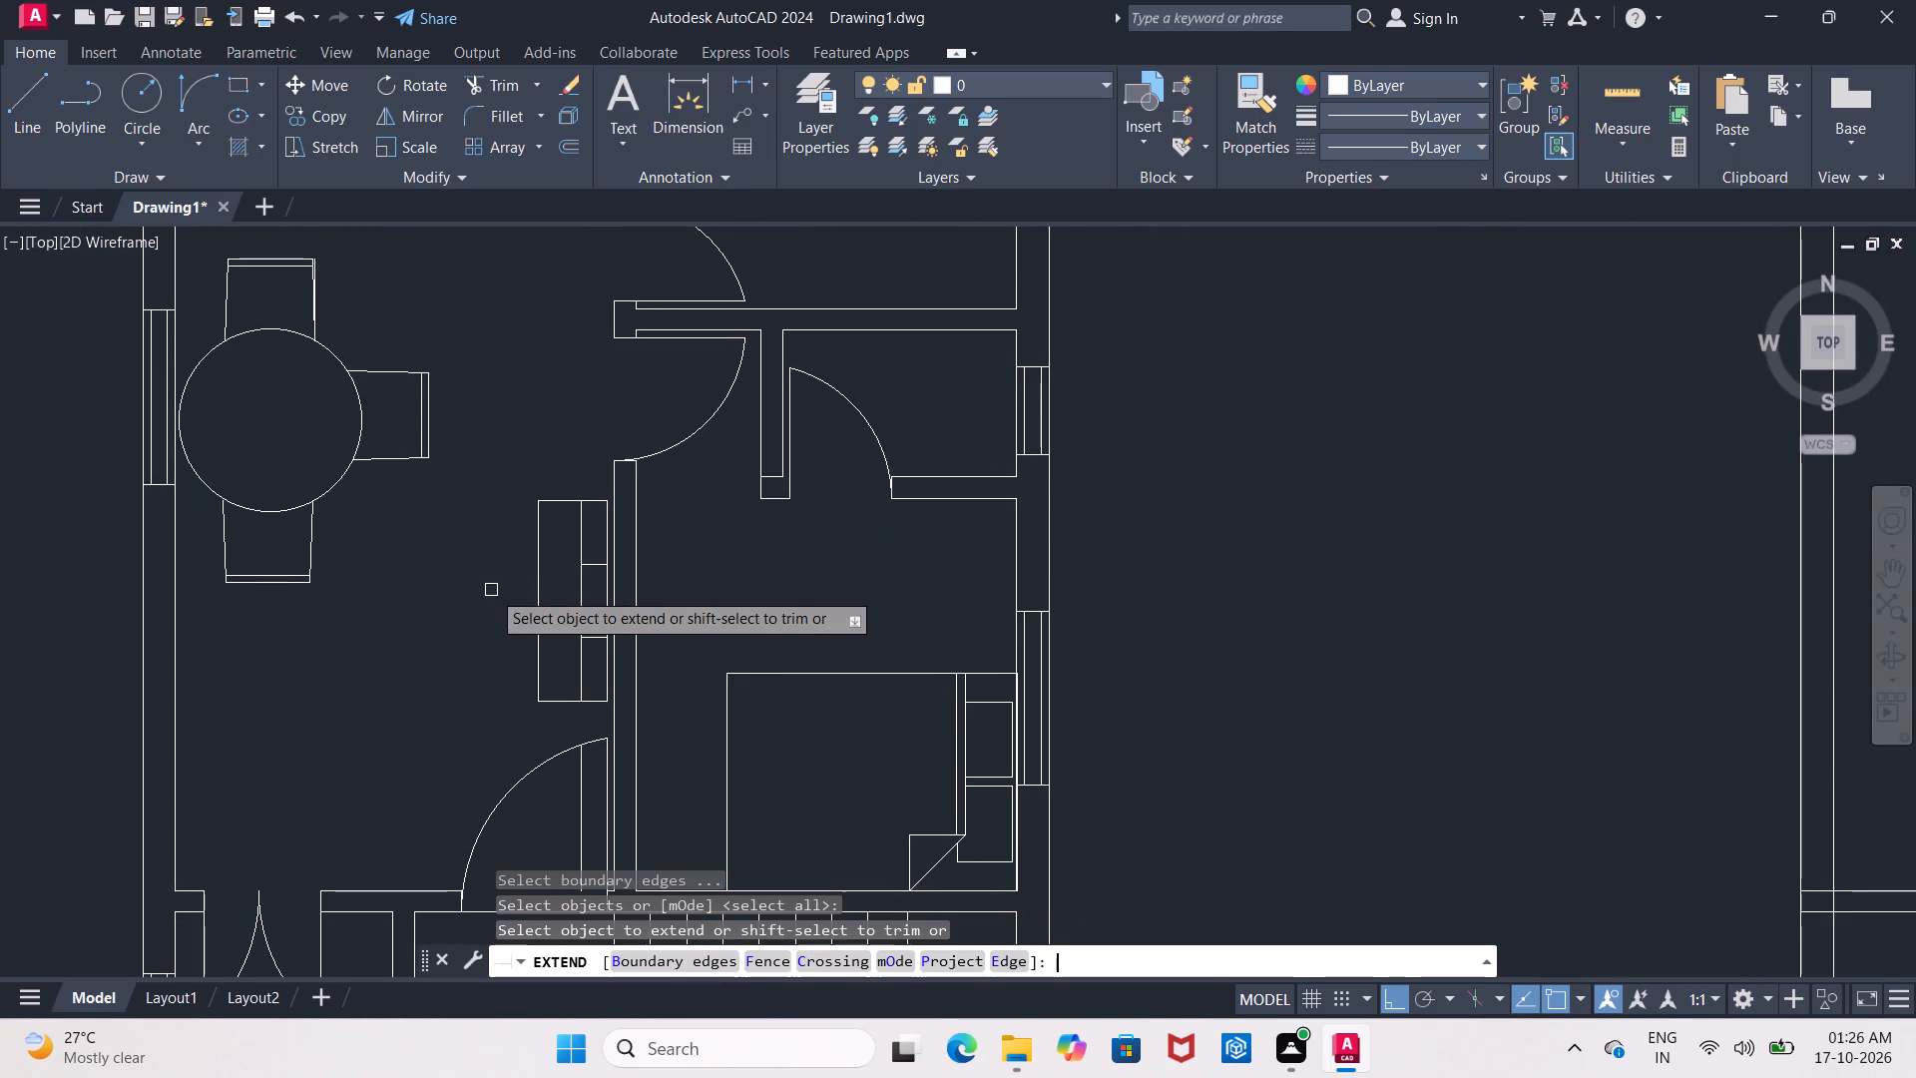
scroll(572, 594, "up", 2)
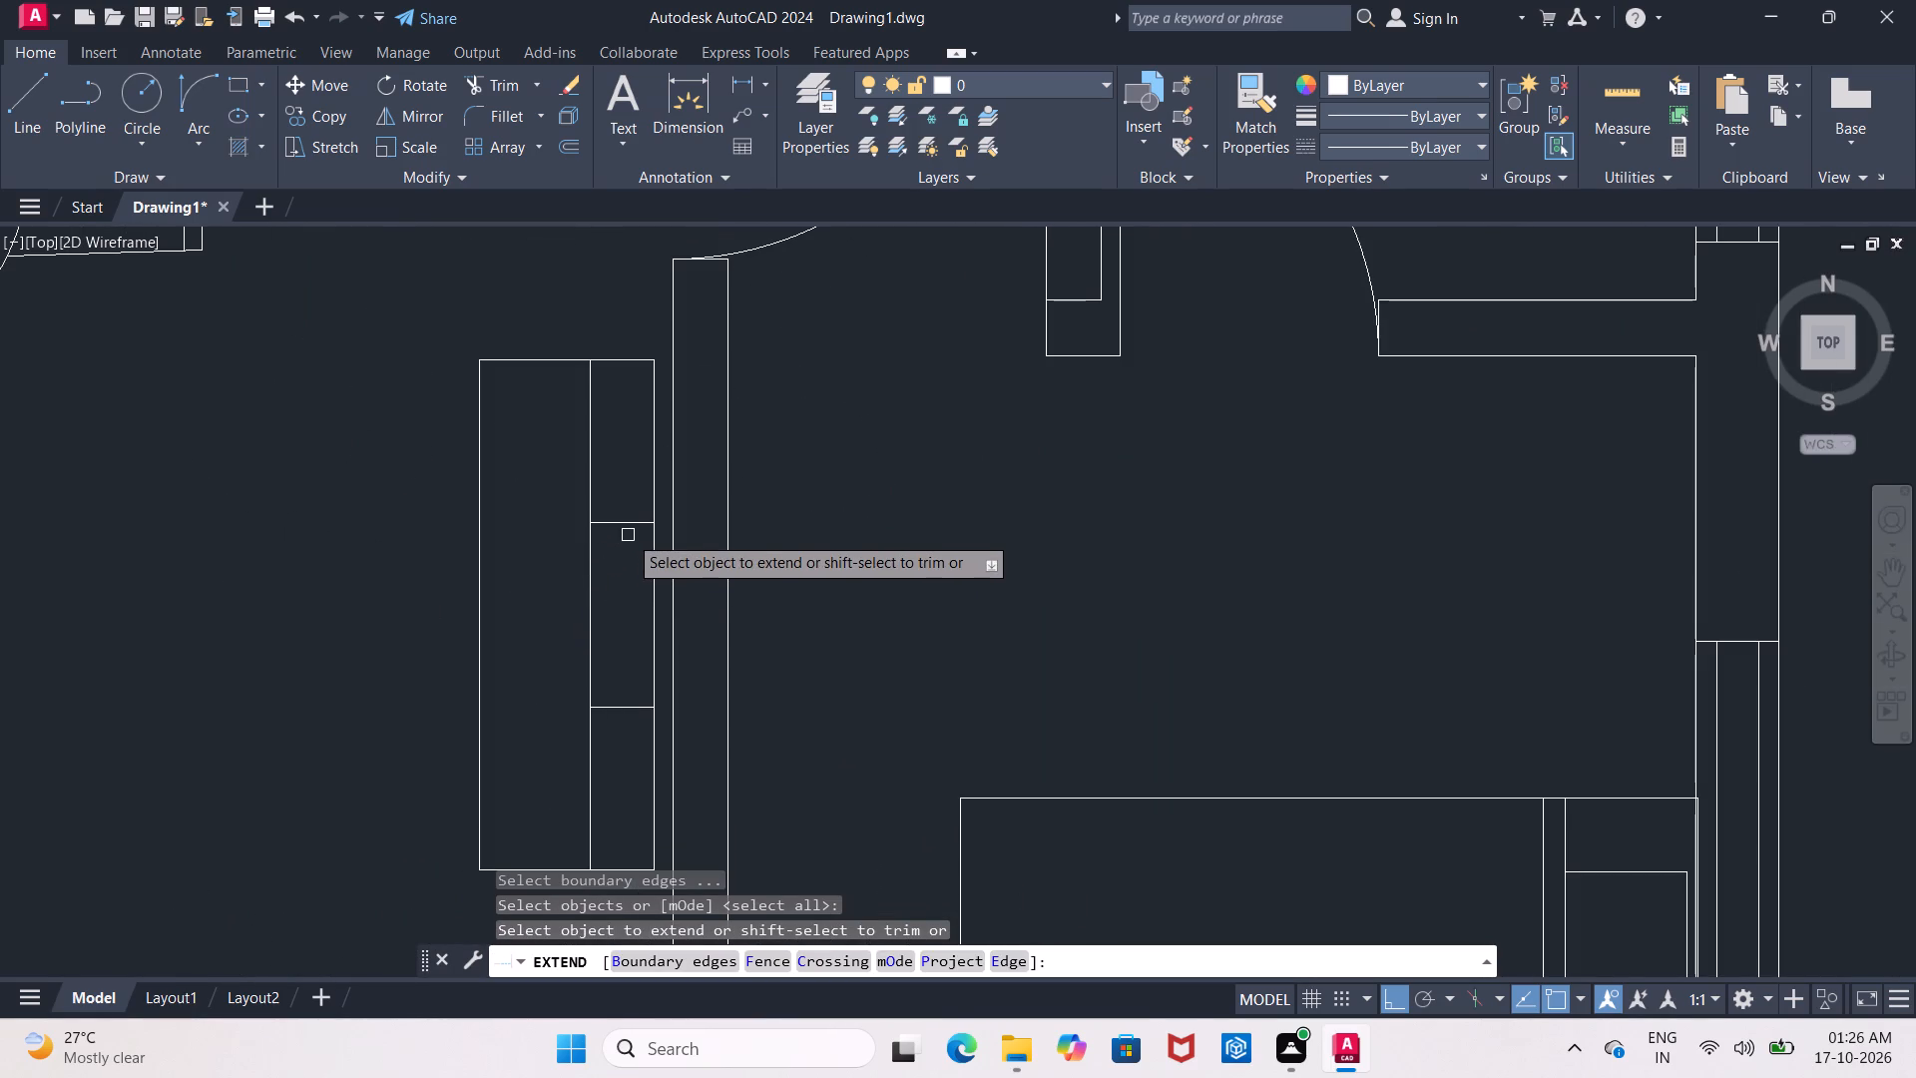
left_click(611, 523)
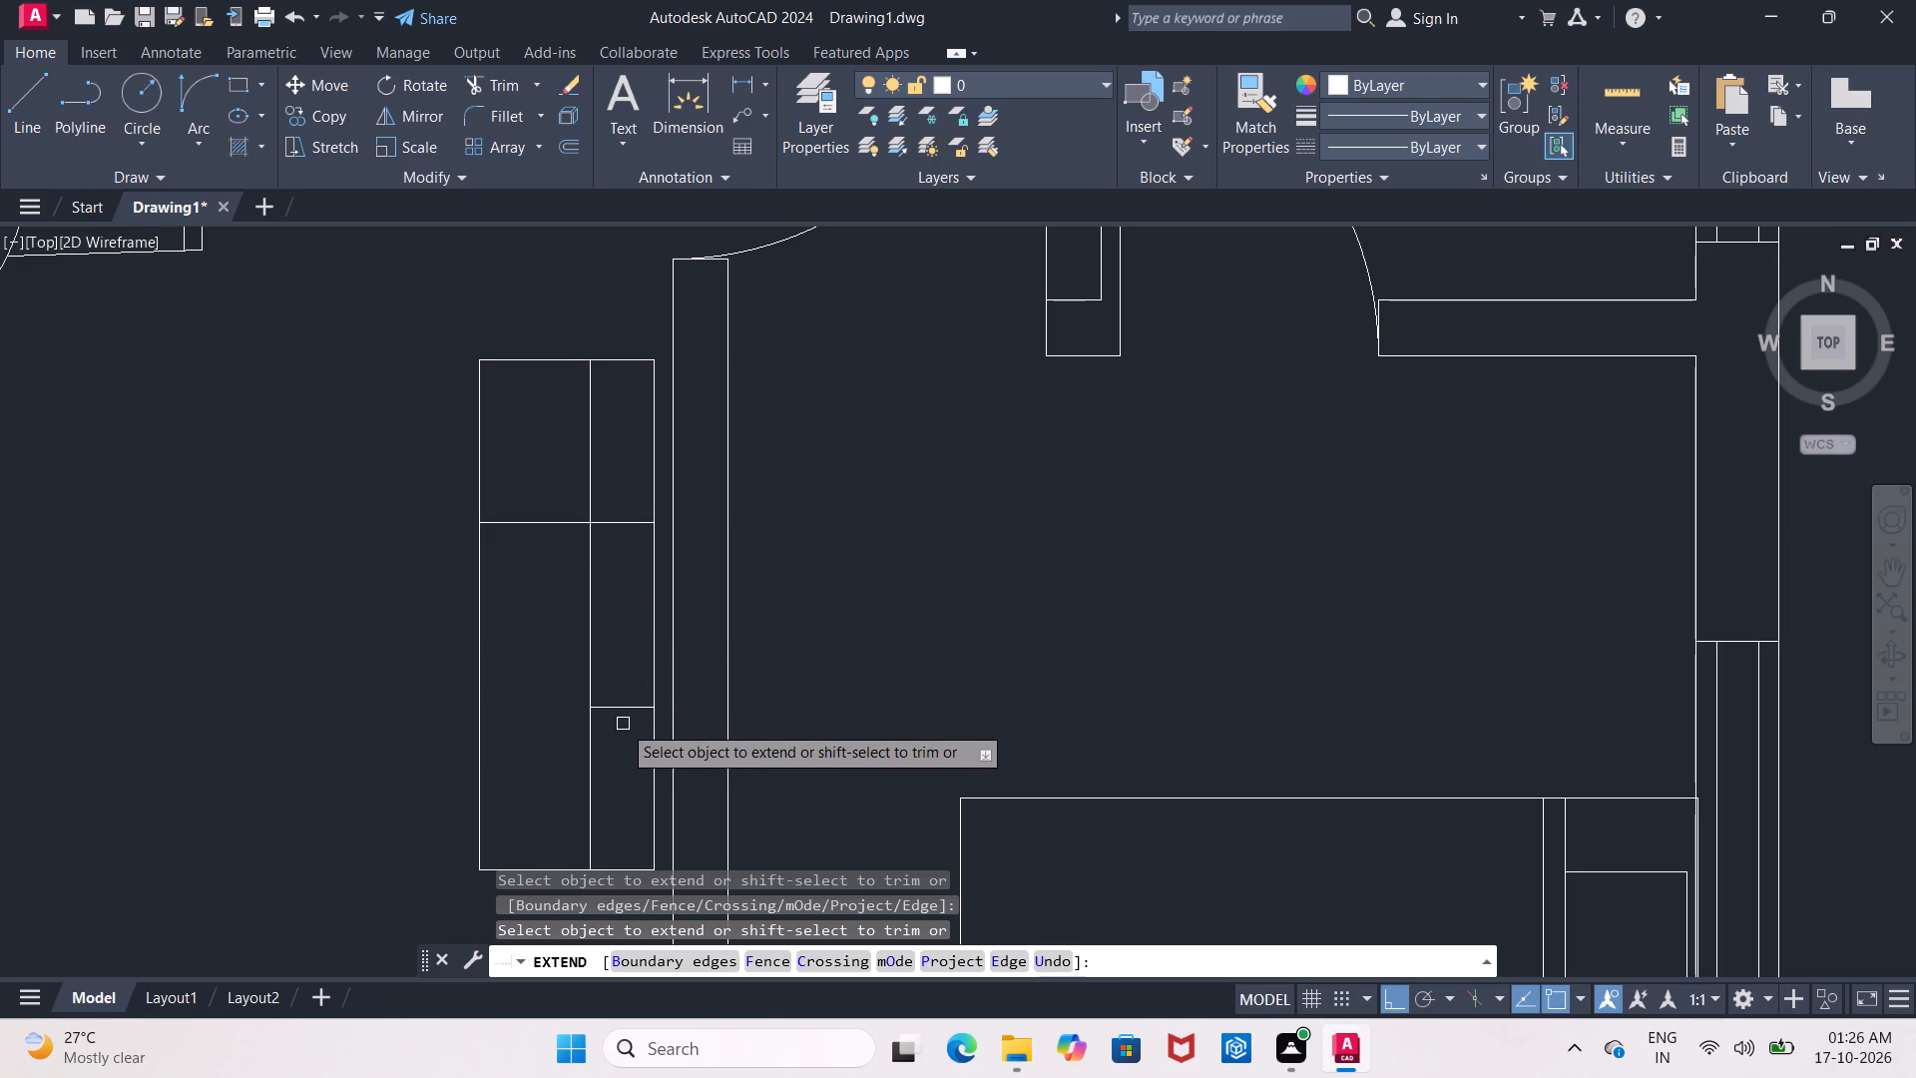
left_click(620, 711)
scroll(595, 728, "down", 1)
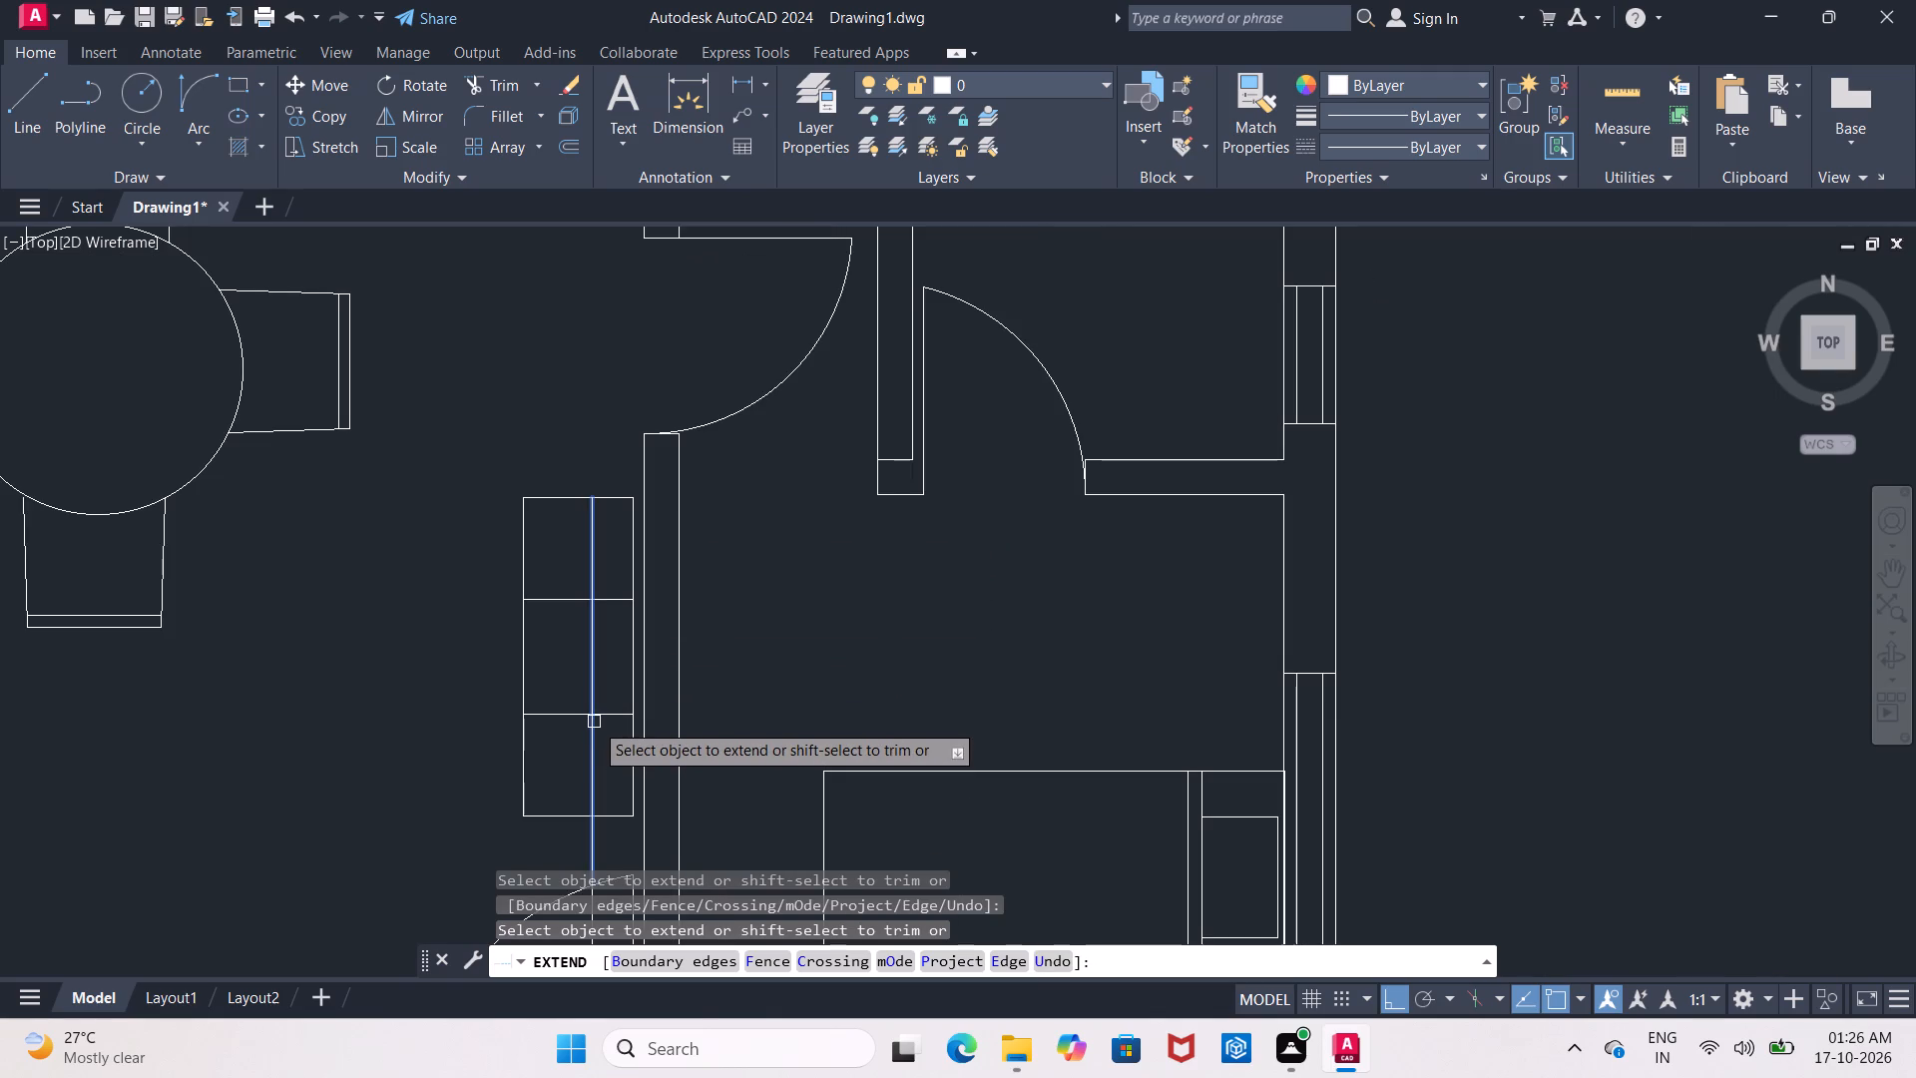
key("Escape")
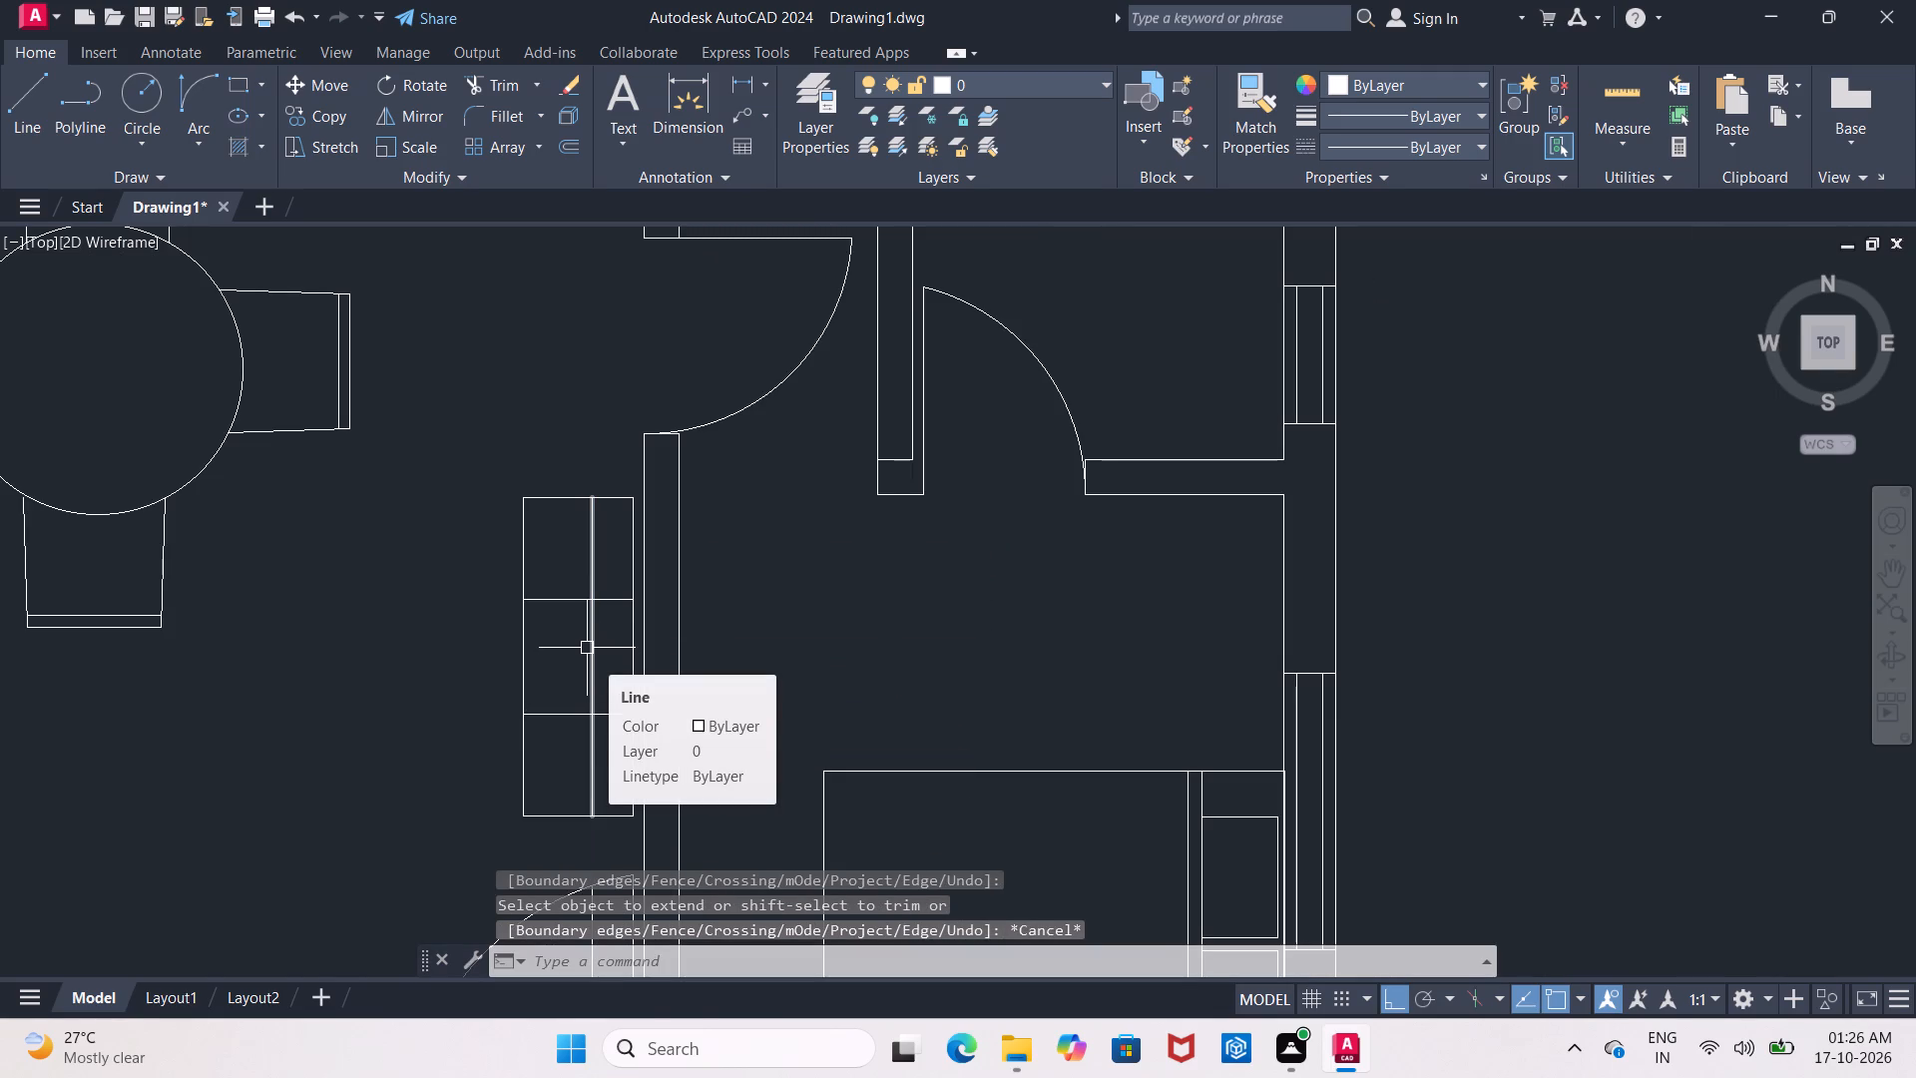
Offset the seat's upper end line, lower end line and large-room-side line outward by 2".
scroll(569, 508, "up", 1)
middle_click_drag(564, 437, 546, 475)
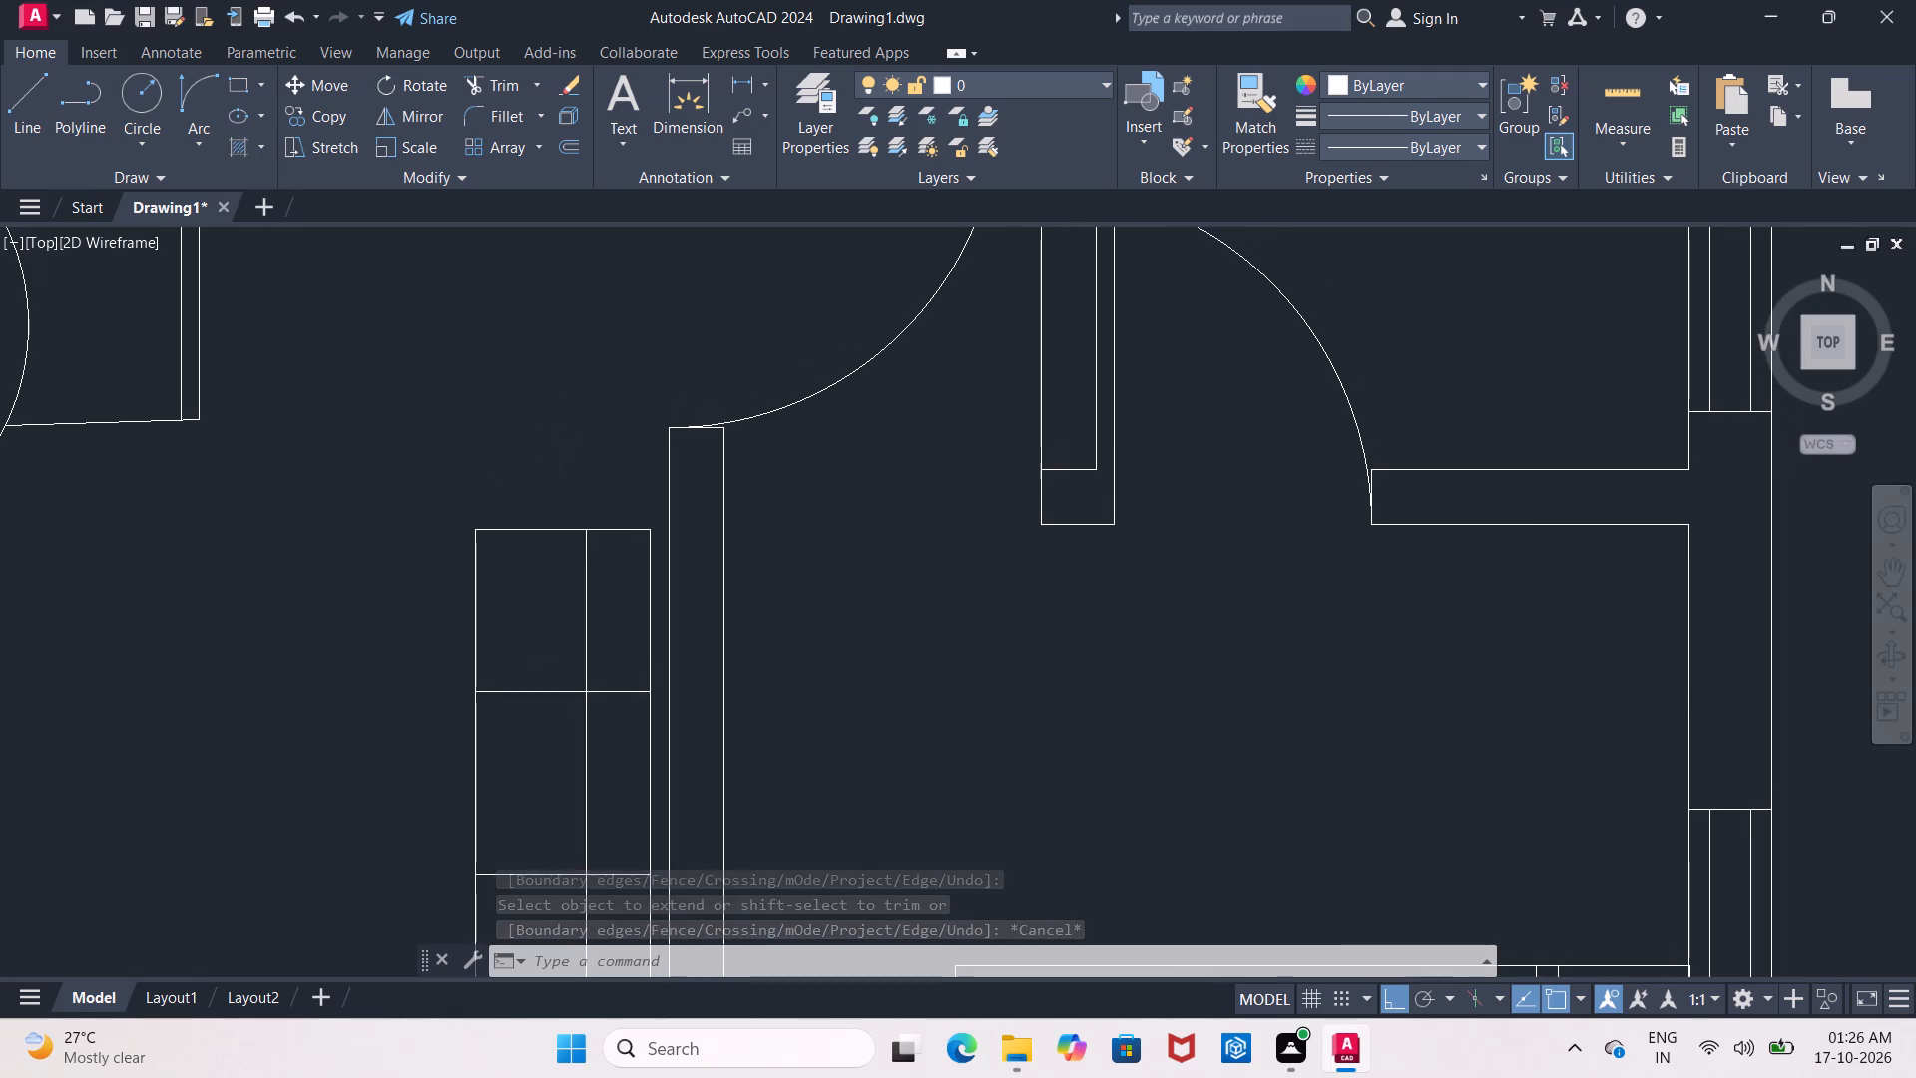
key("o")
key("Return")
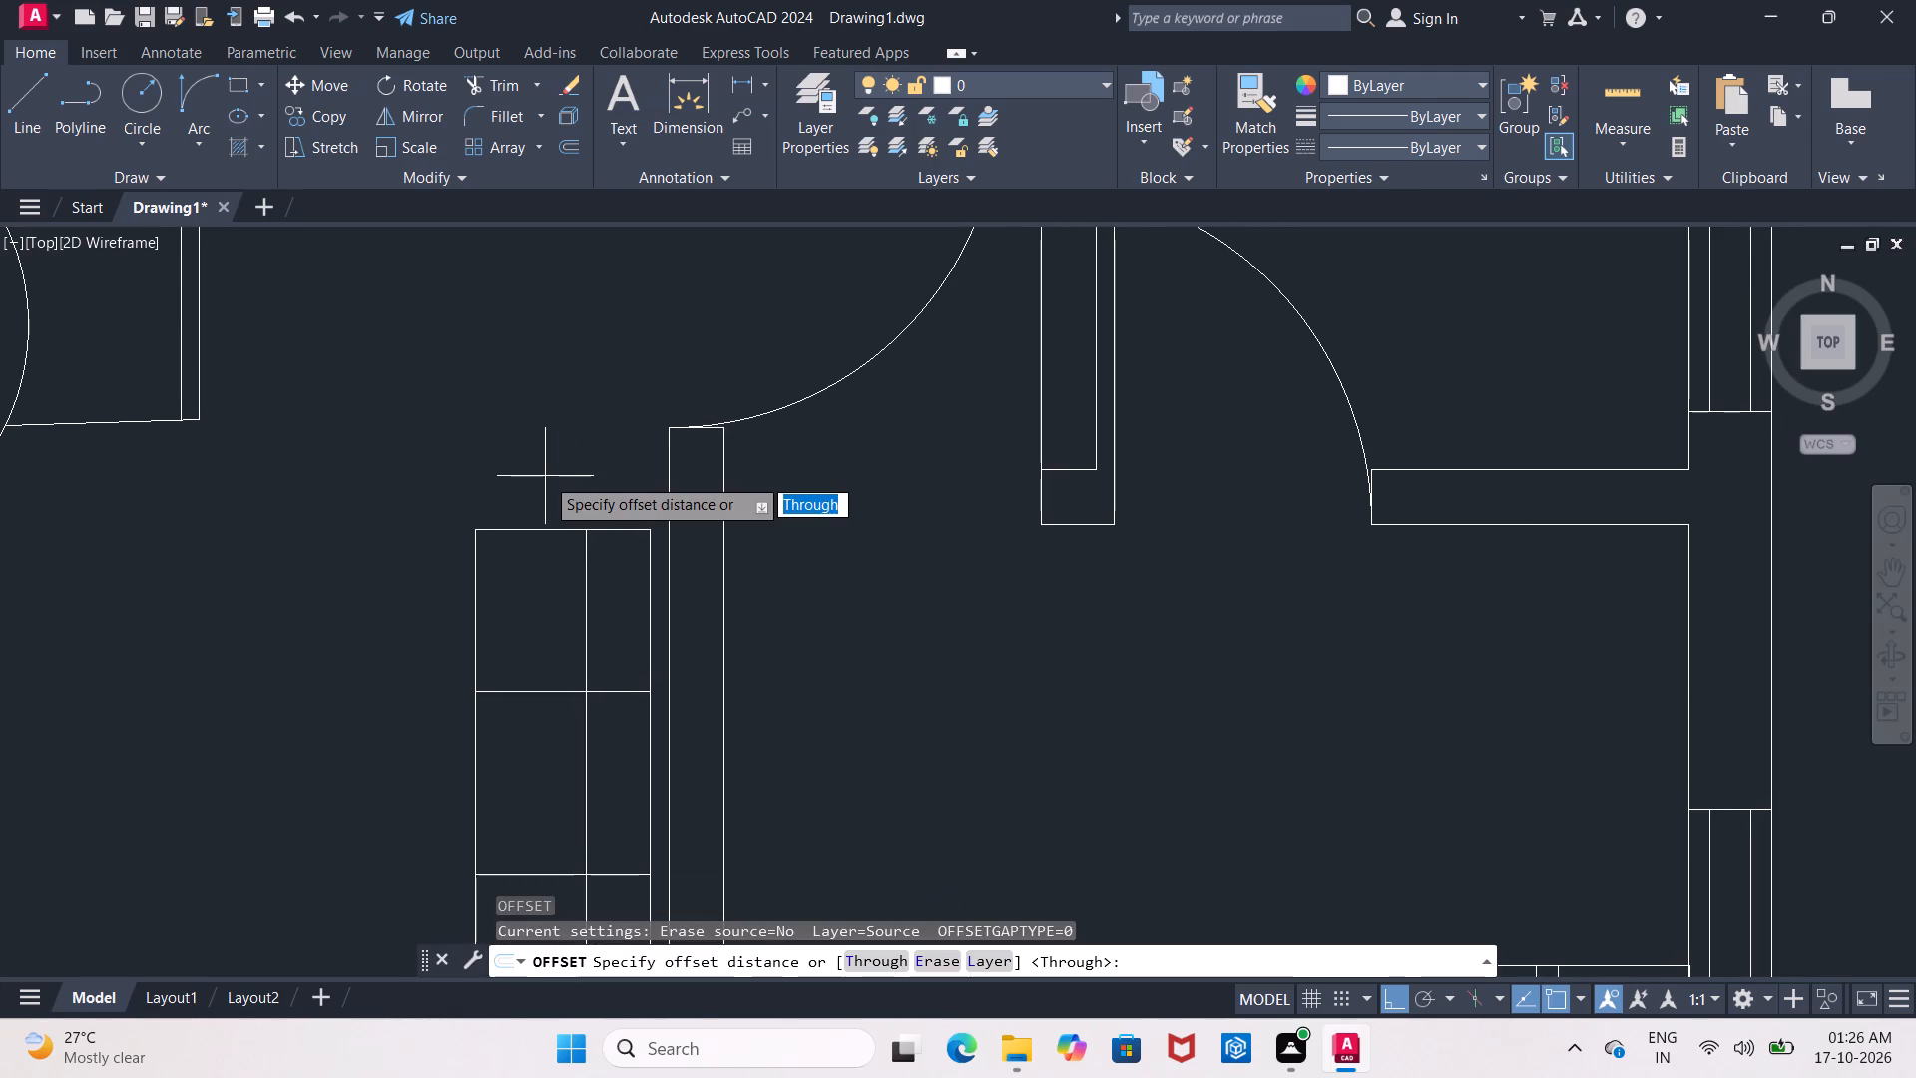
type("2\"")
key("Return")
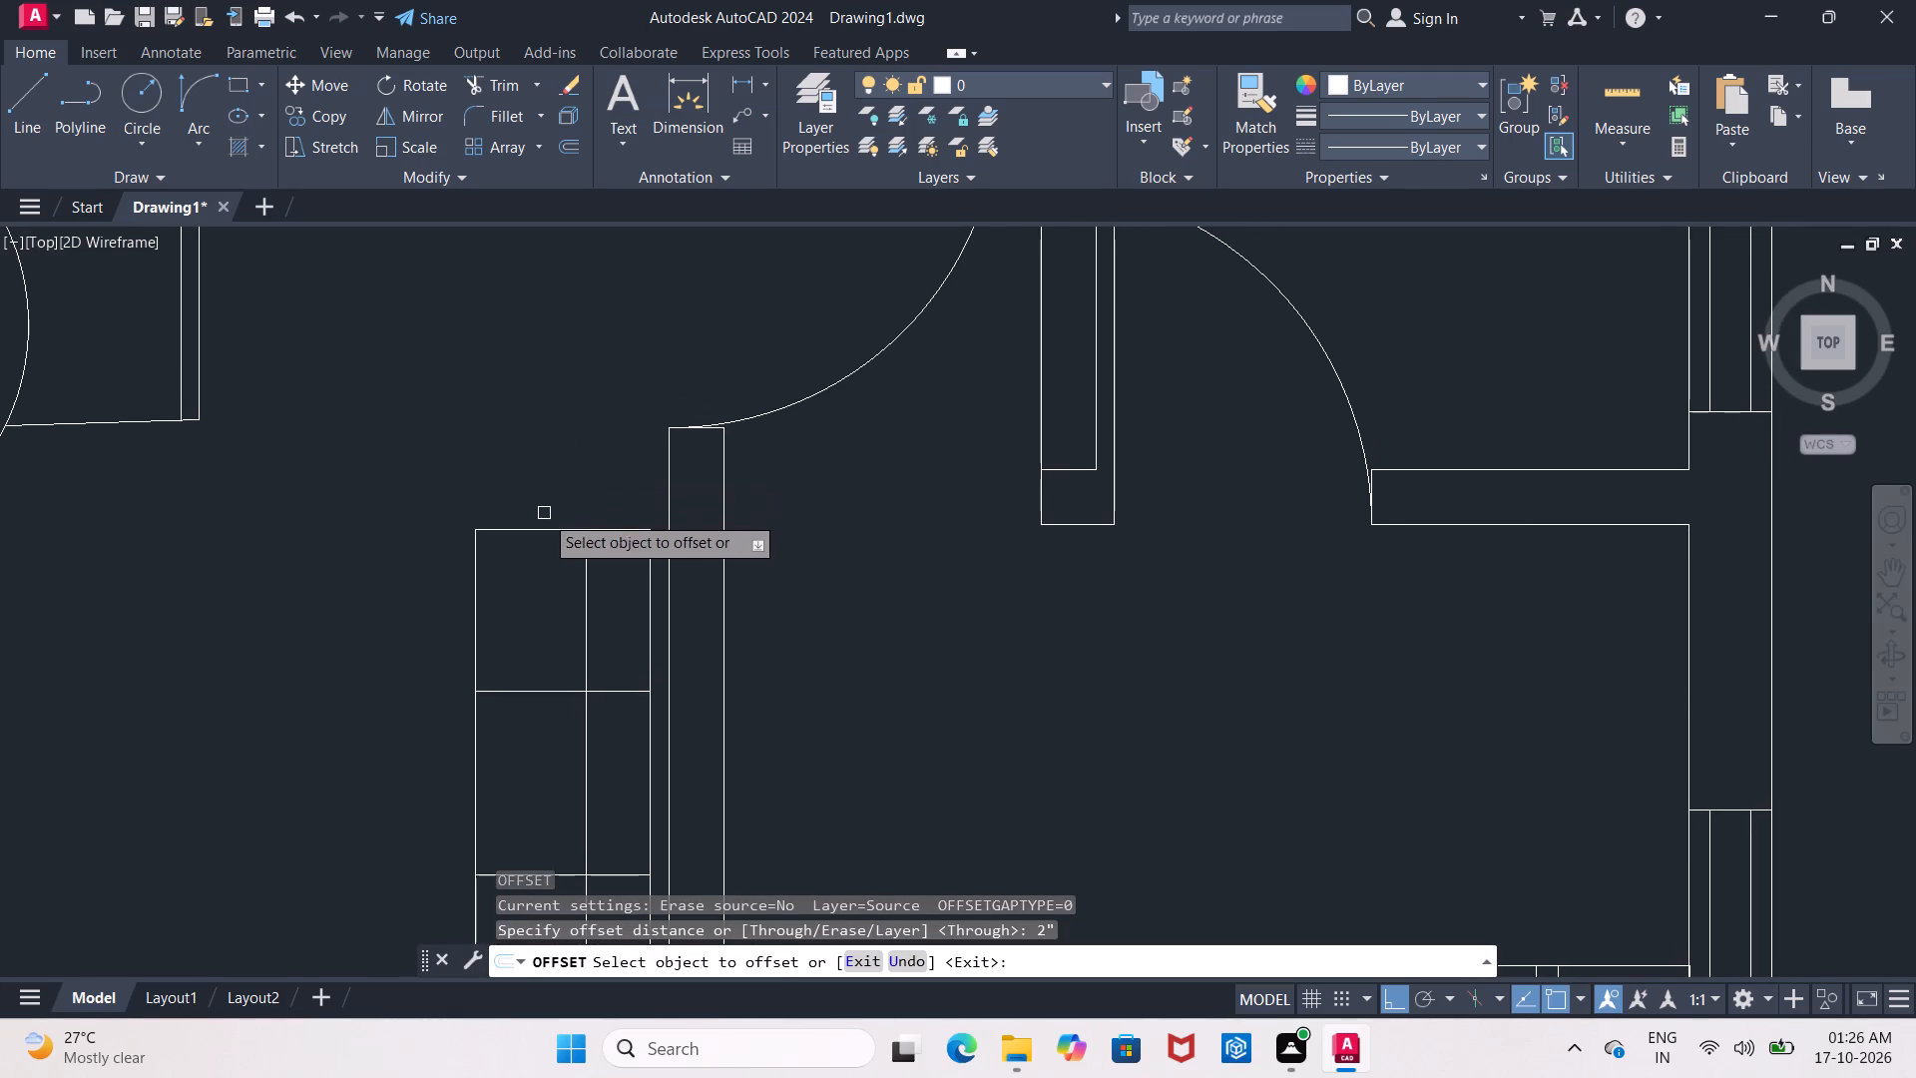
left_click(543, 531)
left_click(535, 508)
scroll(570, 543, "down", 1)
middle_click_drag(570, 543, 592, 373)
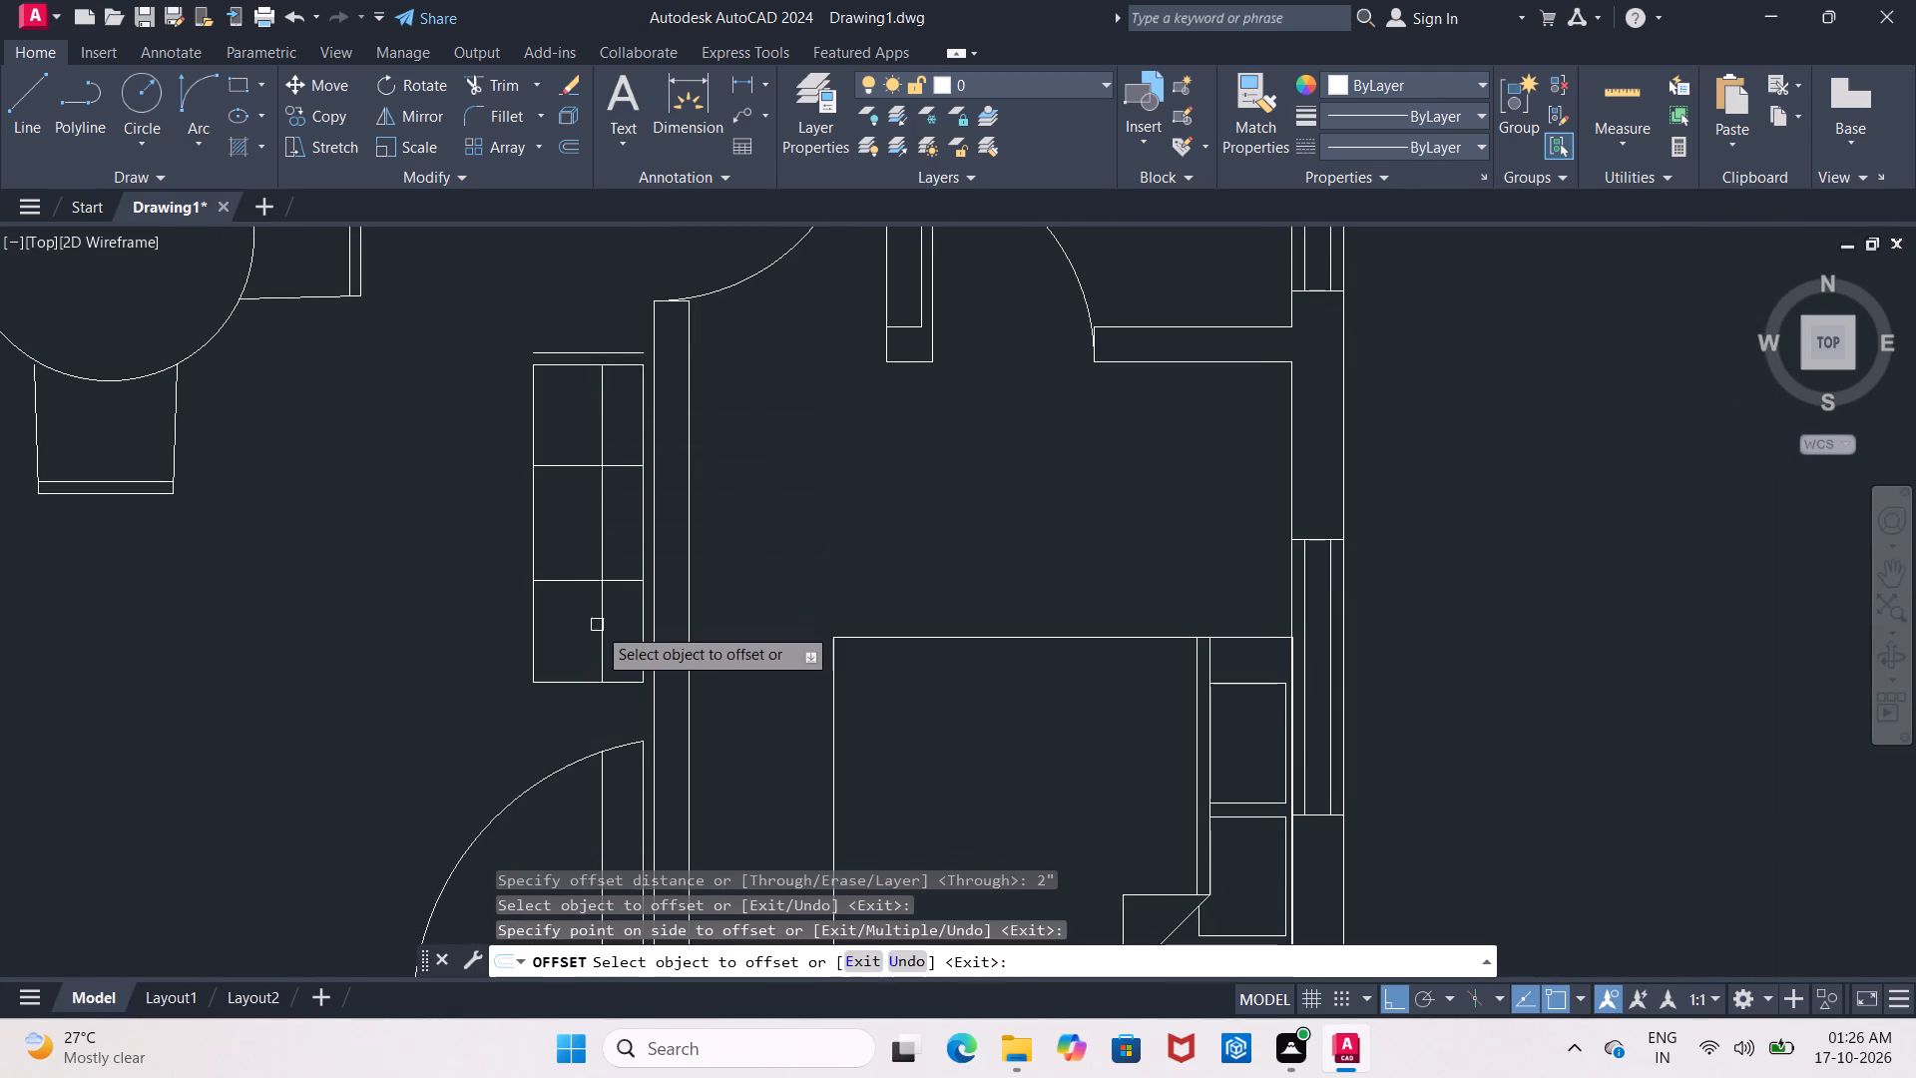
left_click(576, 683)
left_click(581, 719)
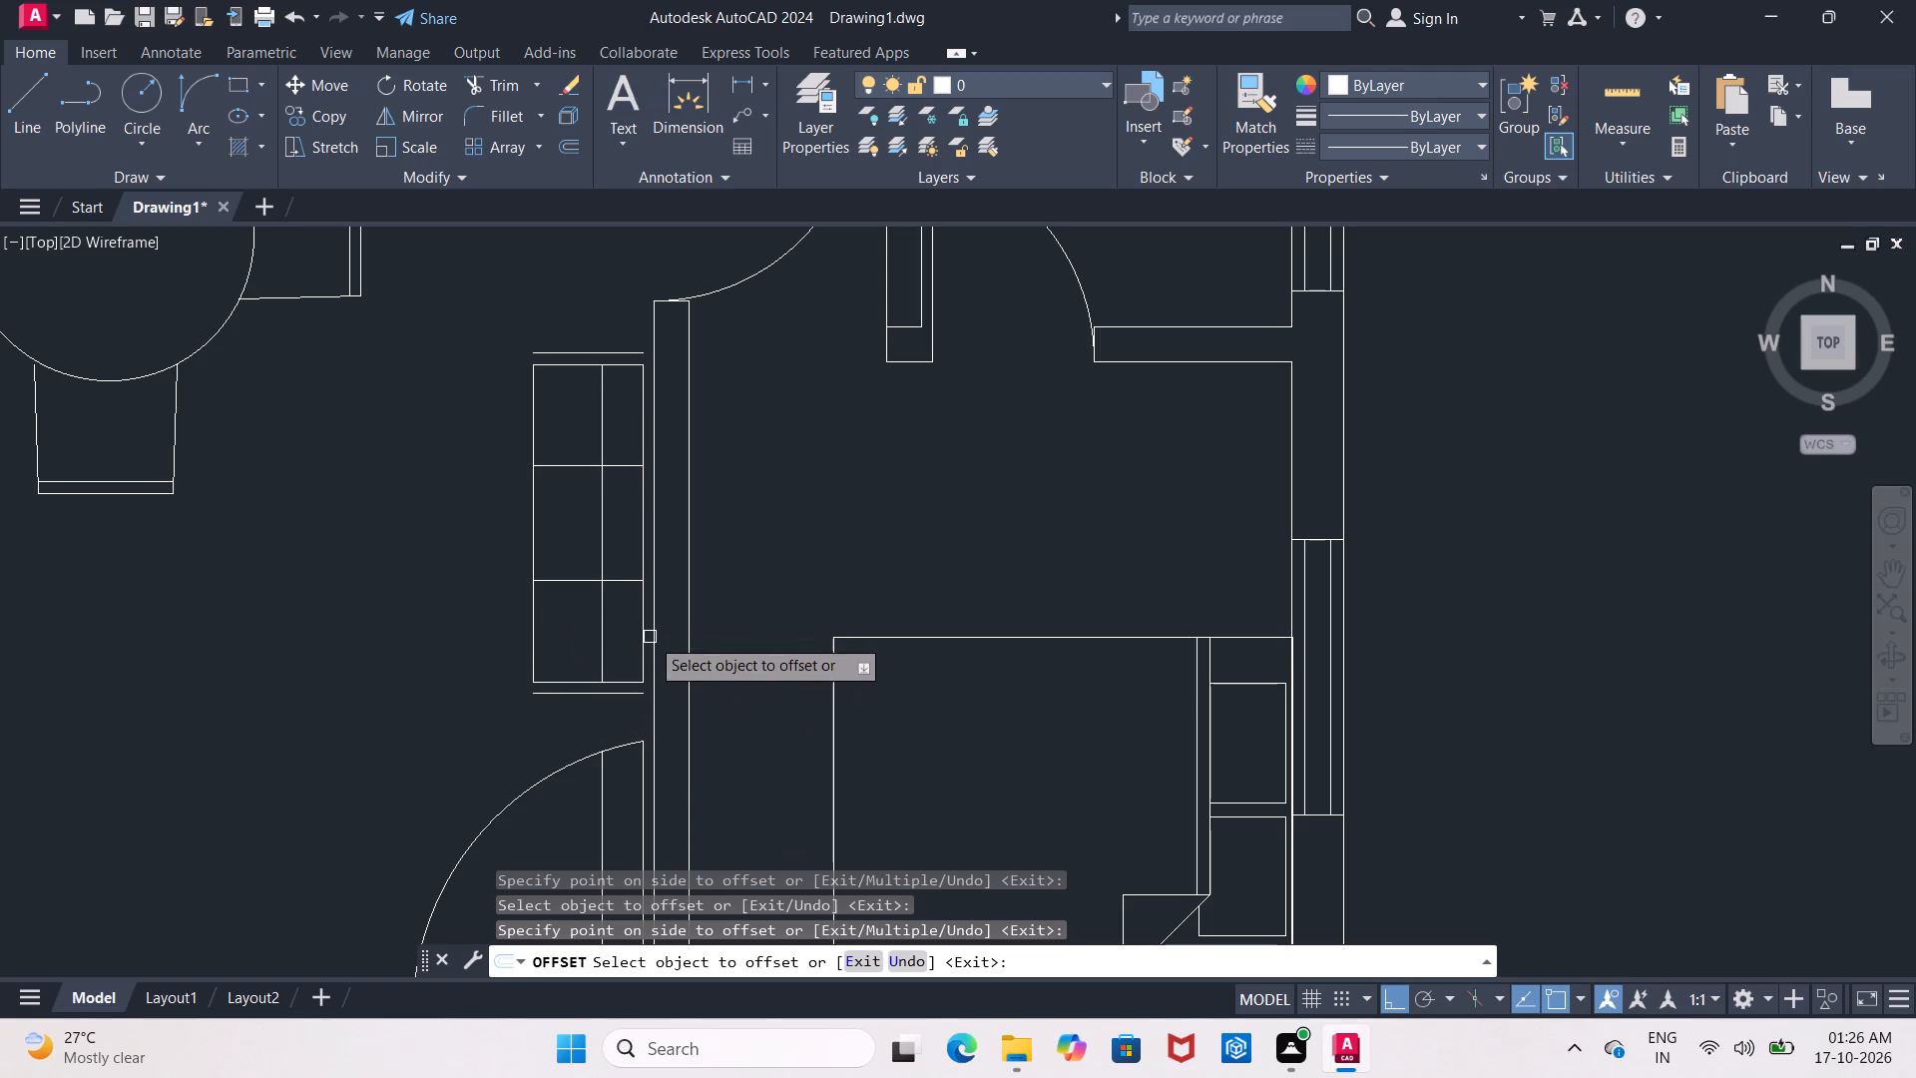
left_click(531, 426)
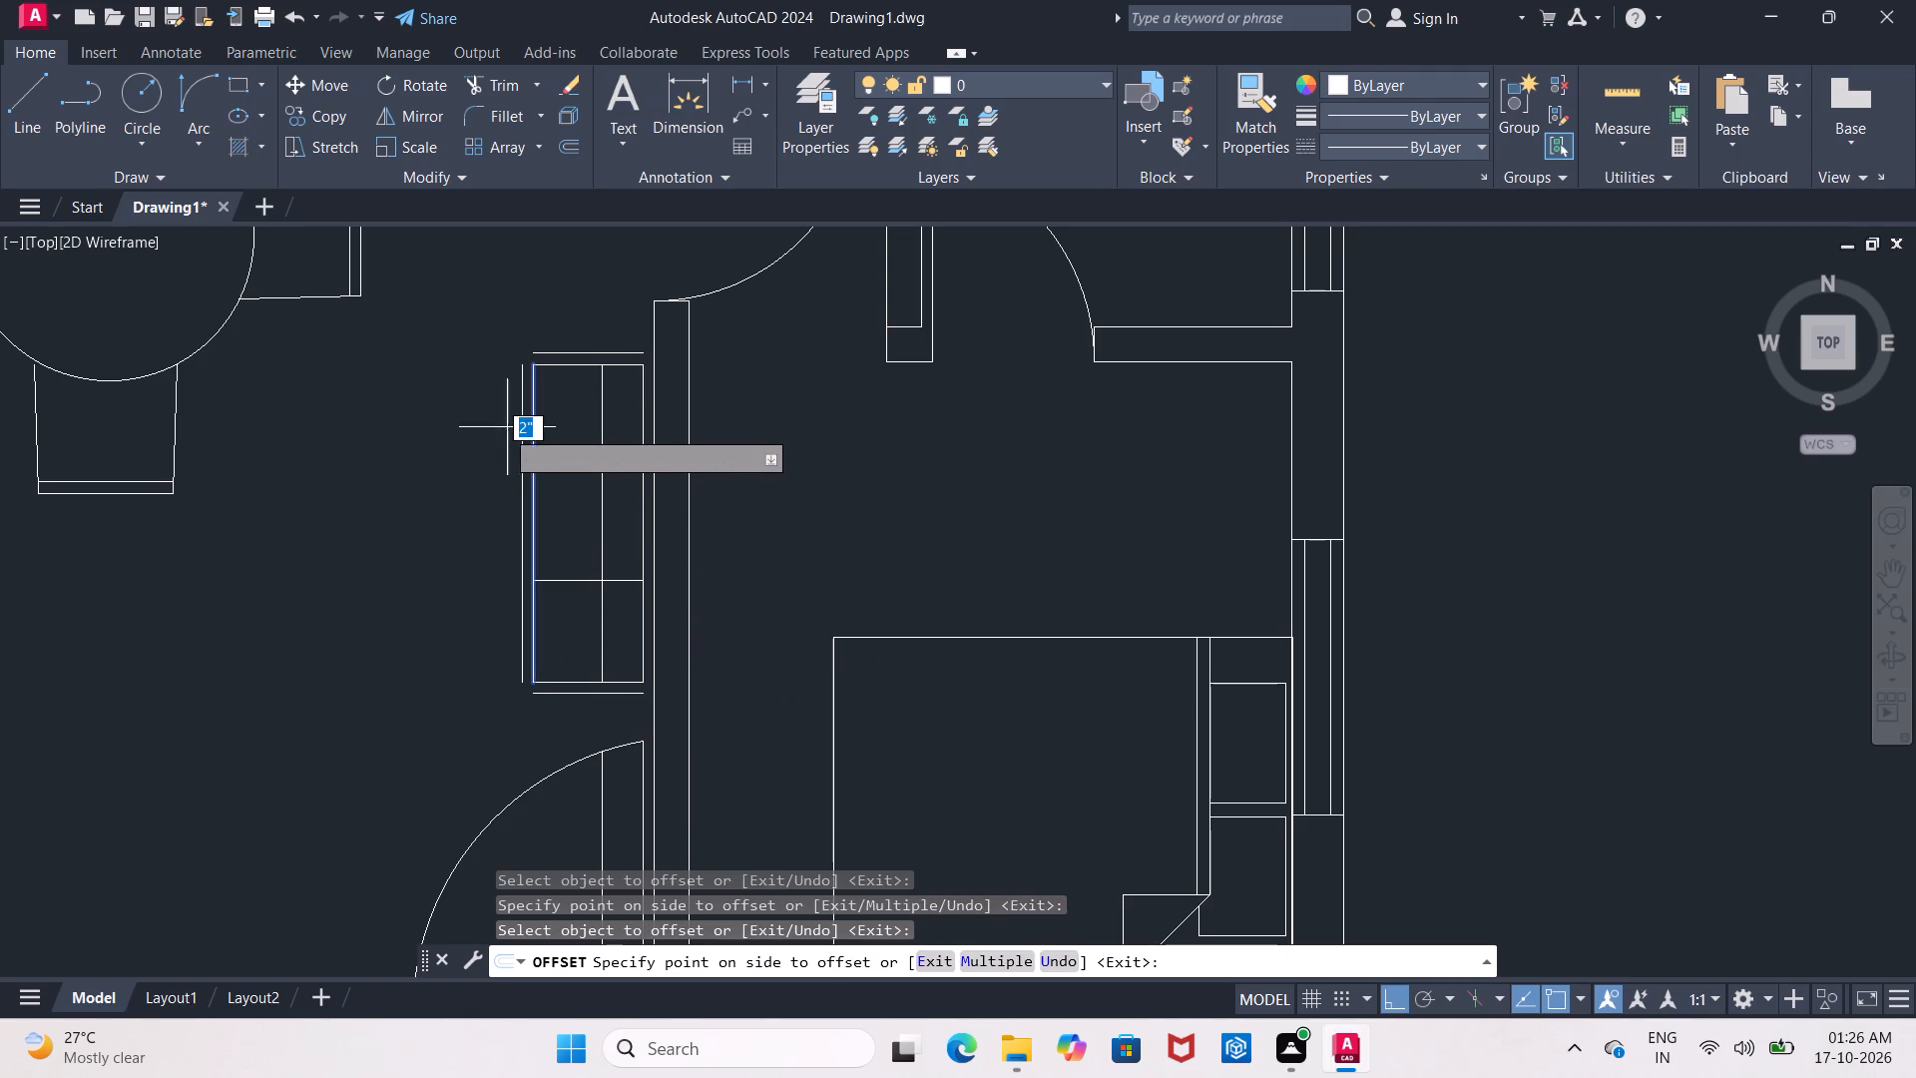
left_click(501, 428)
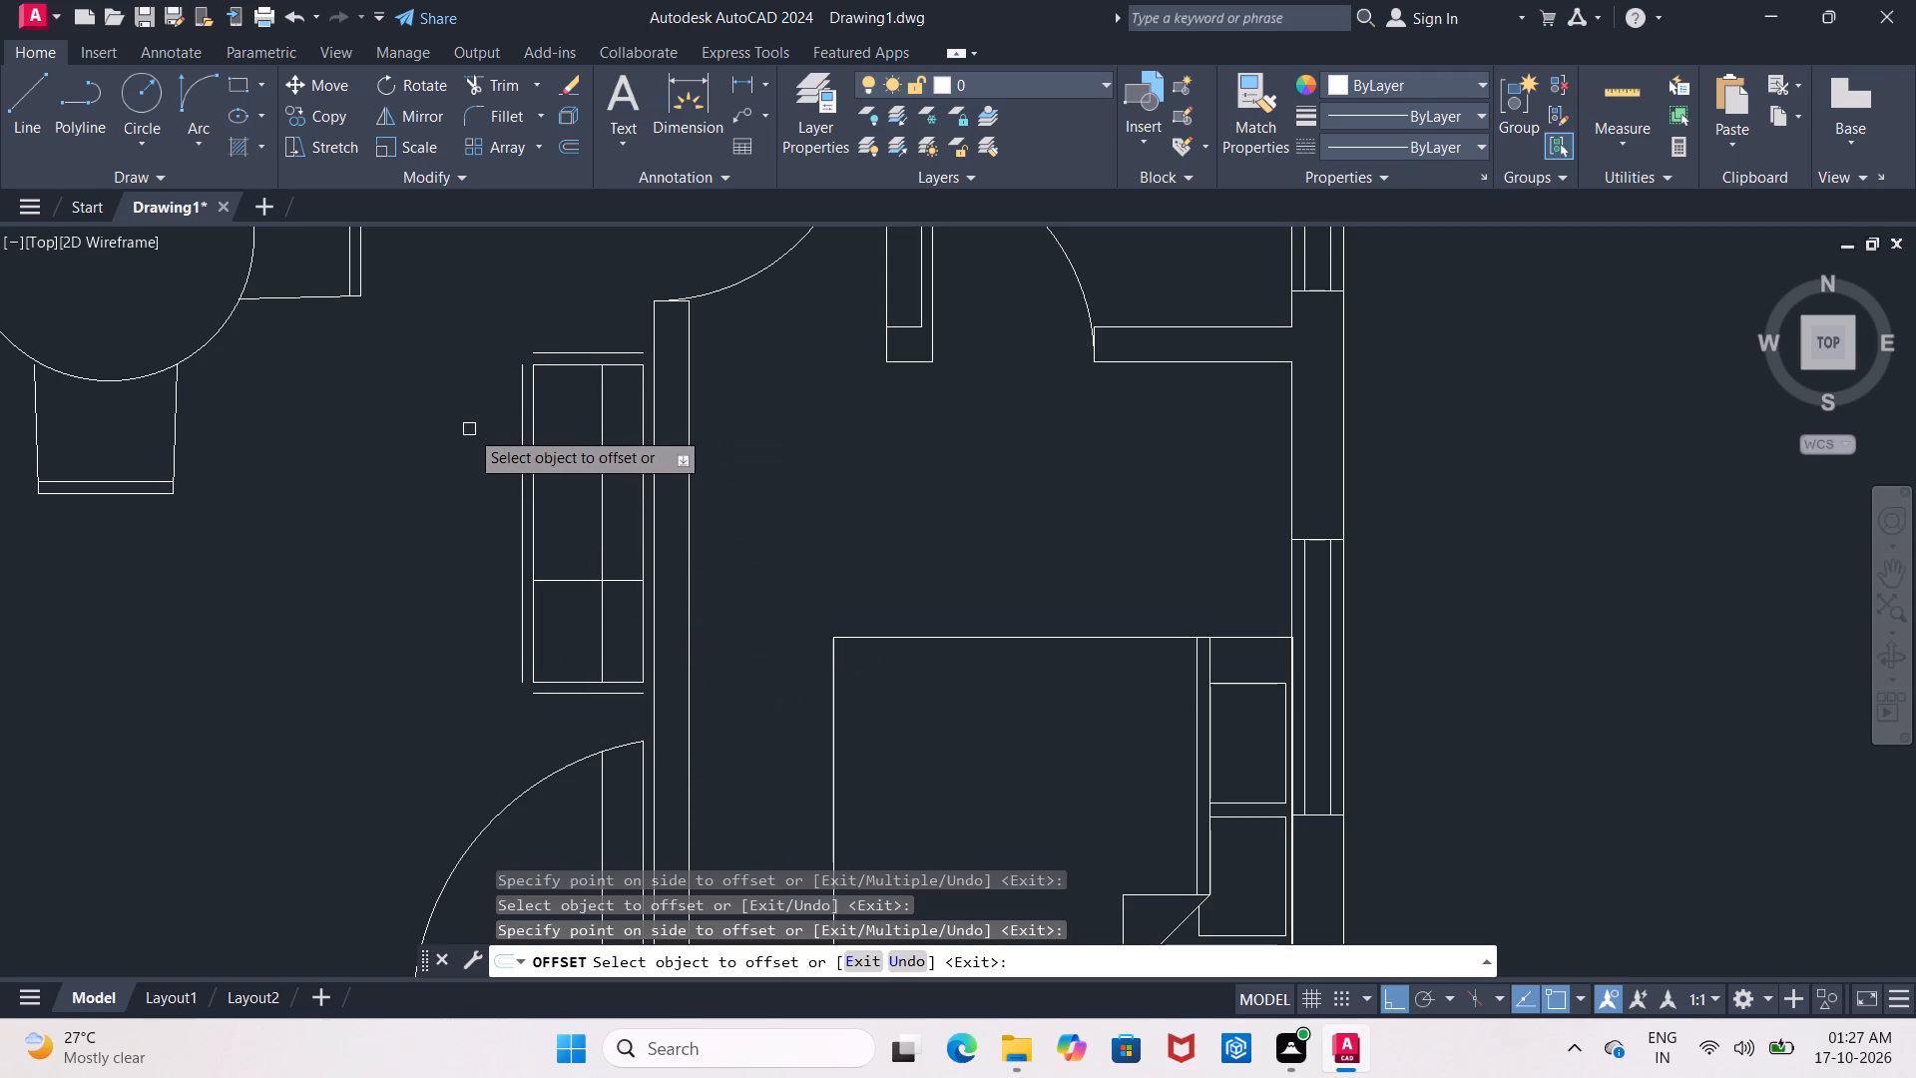
key("Escape")
Extend the seat's original large-room-side line at both ends to the new upper and lower offset lines.
type("ex")
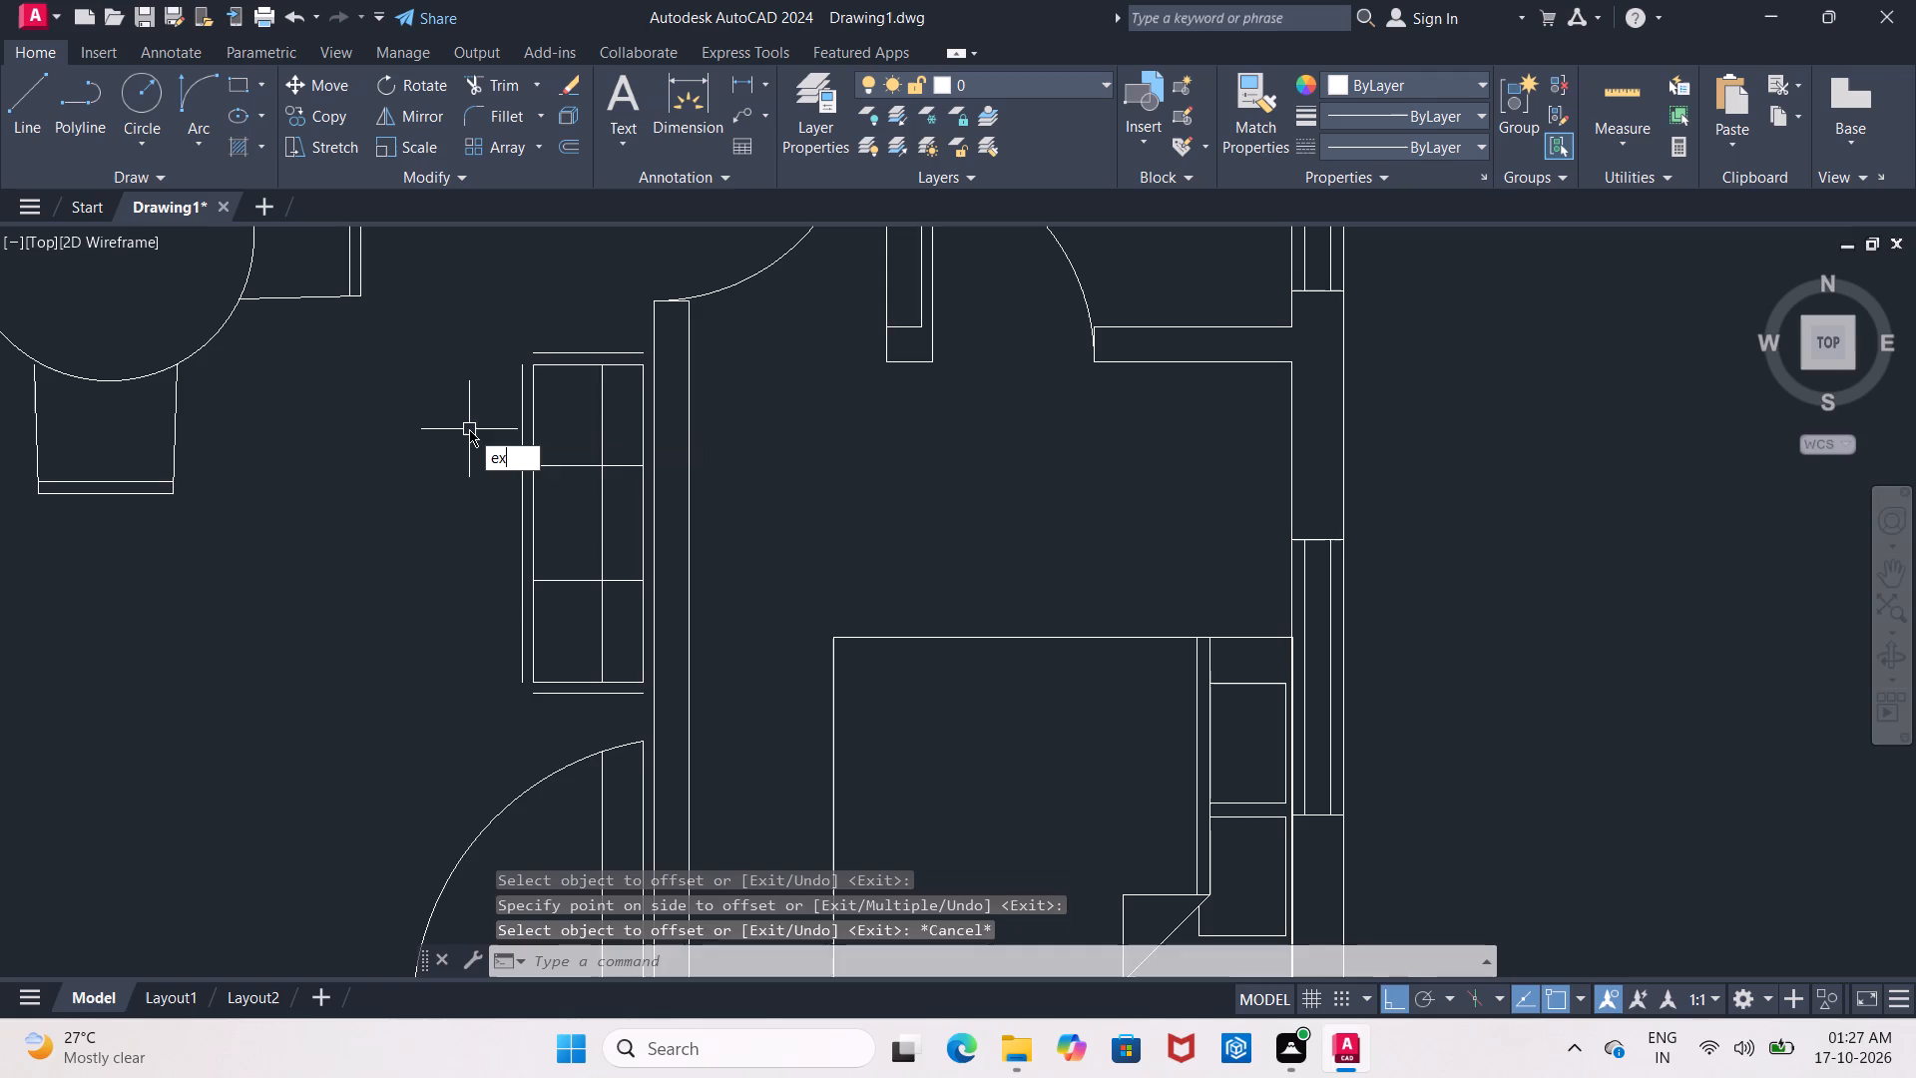
key("Return")
key("Return")
scroll(544, 436, "up", 2)
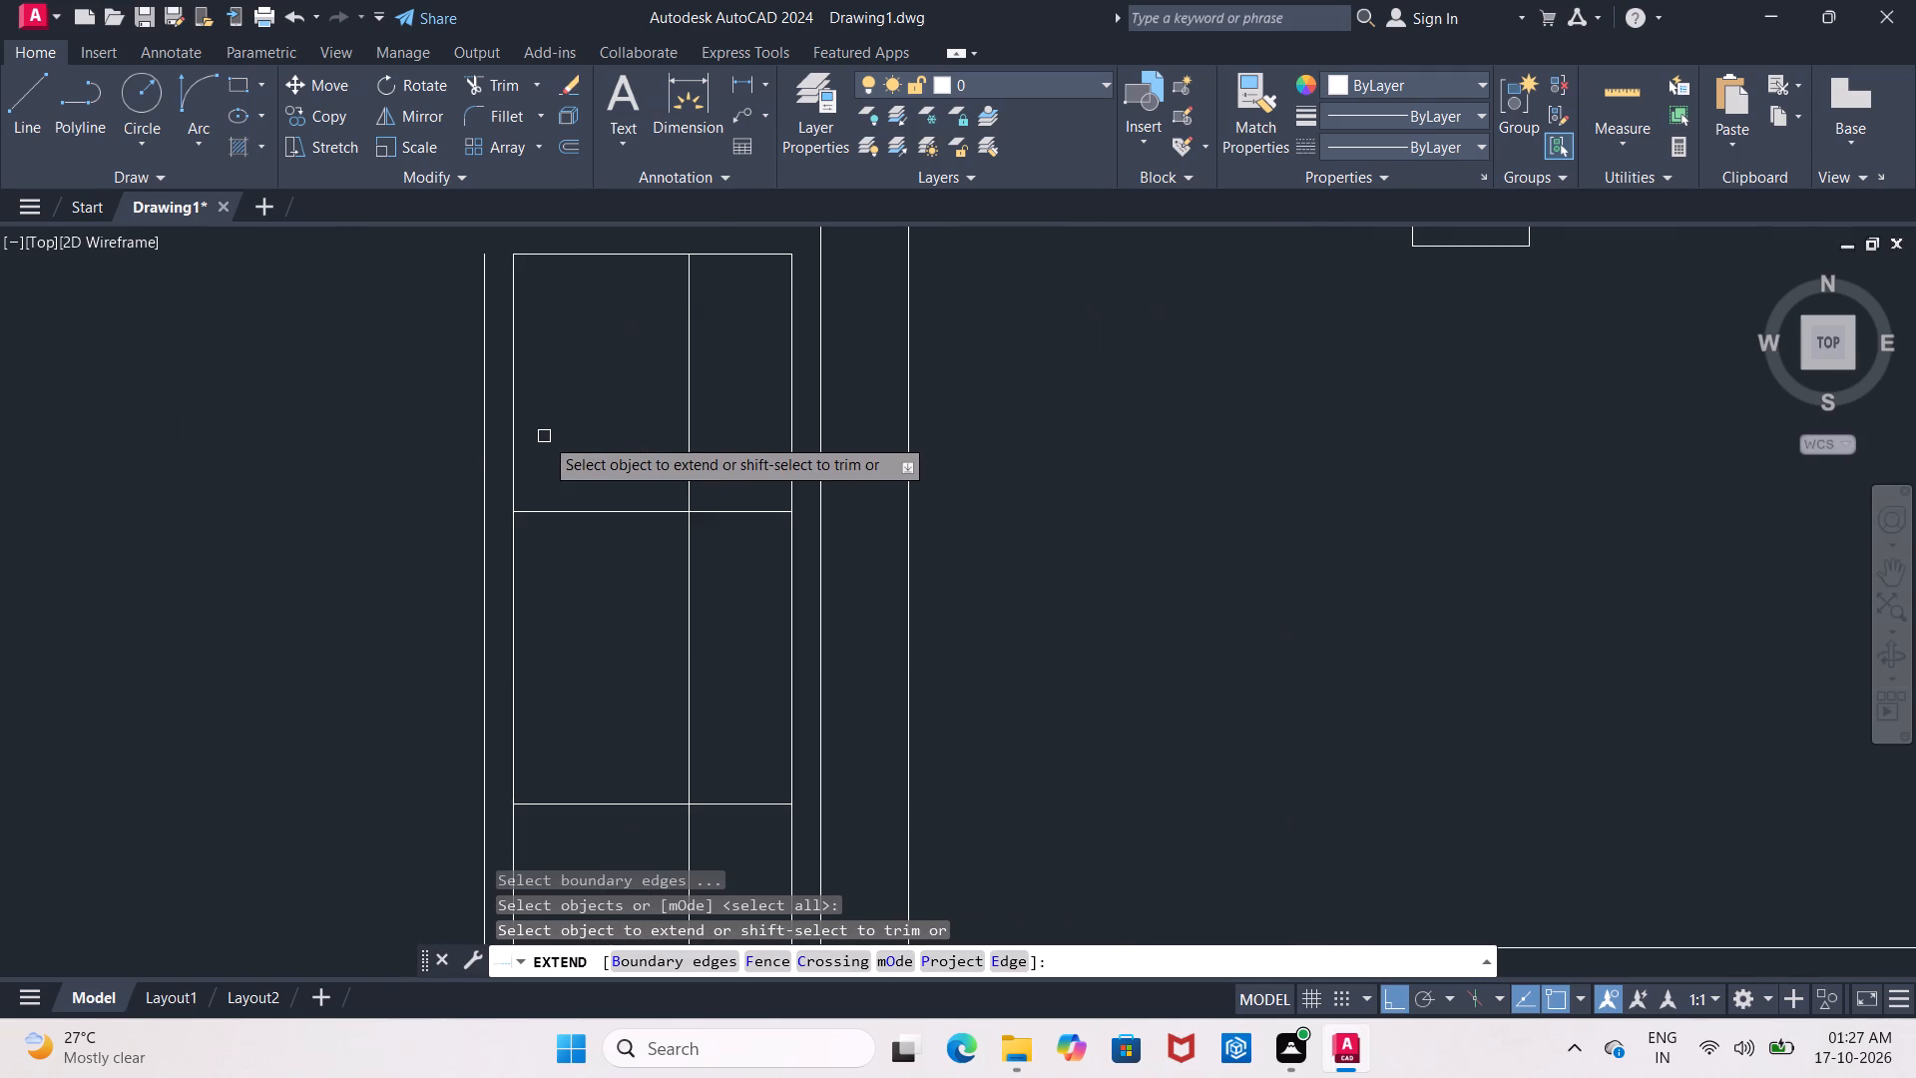
middle_click_drag(530, 497, 508, 572)
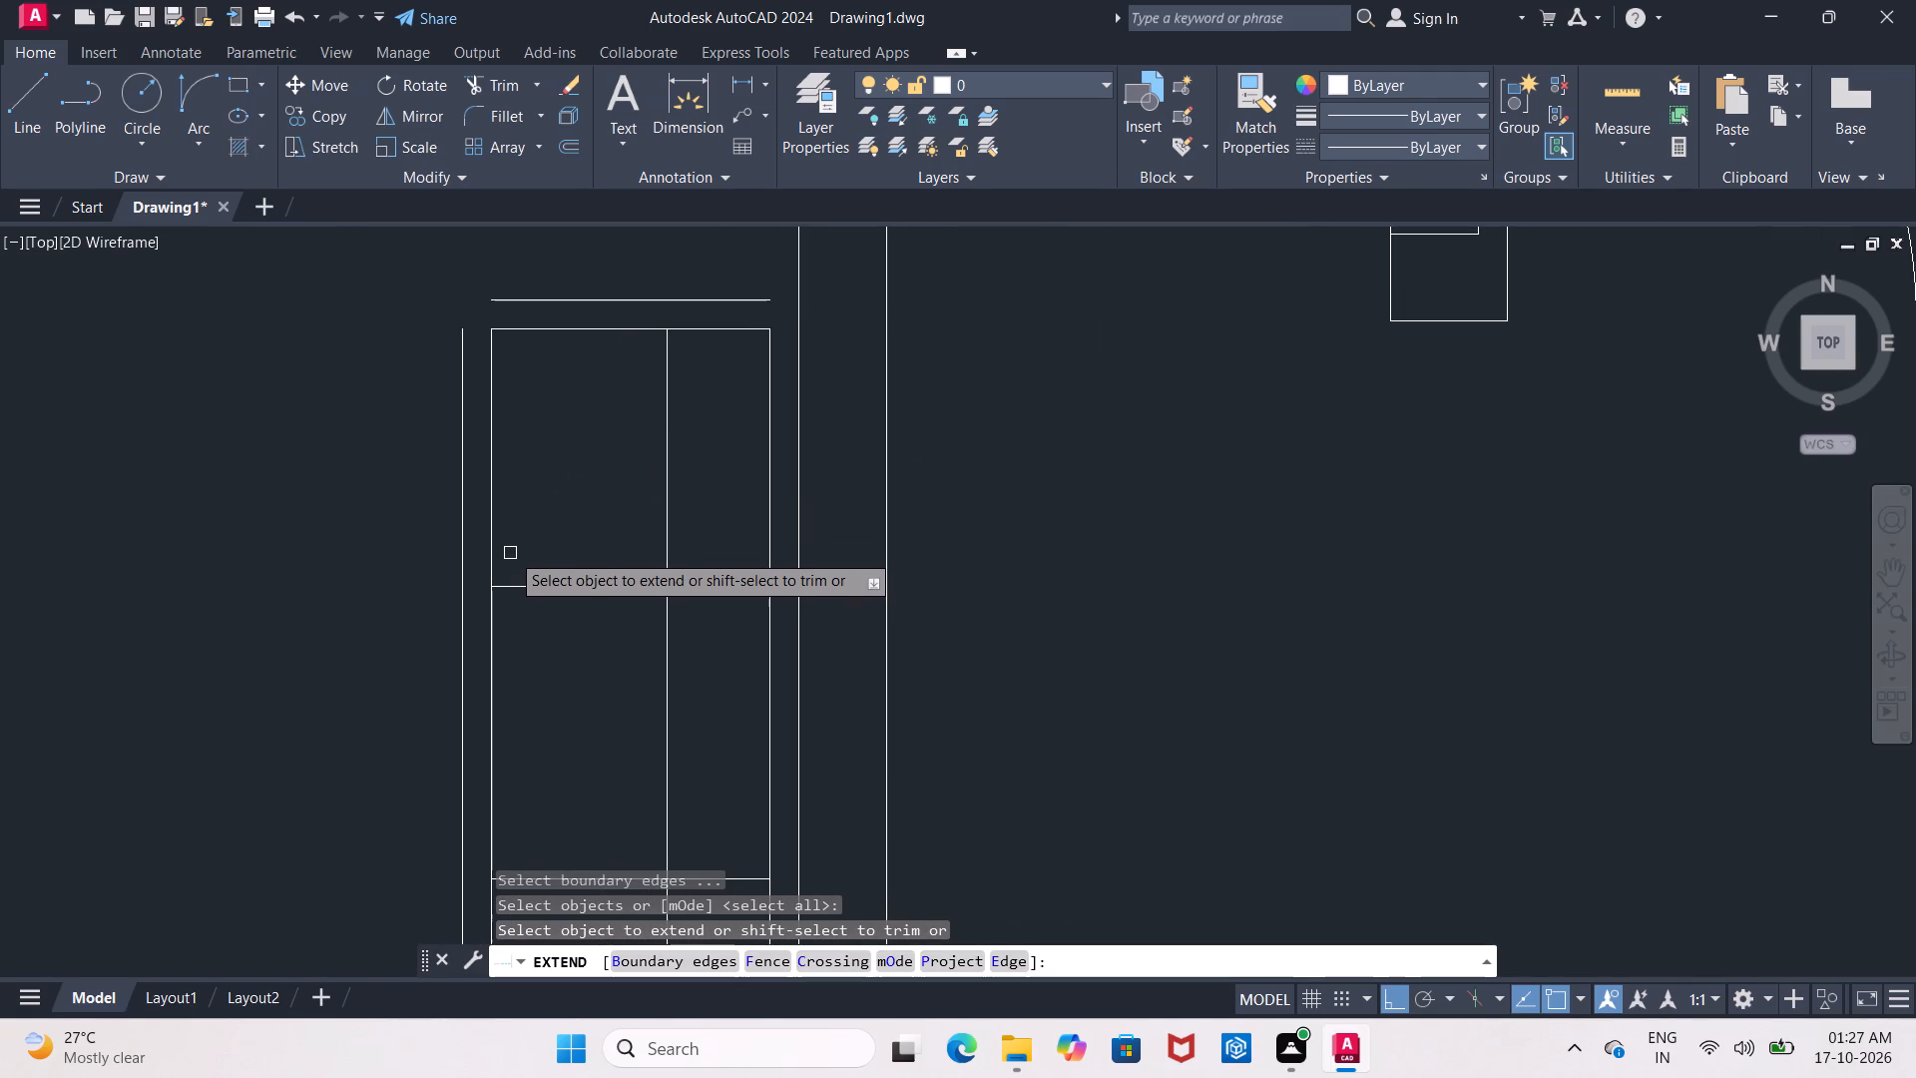
left_click(492, 439)
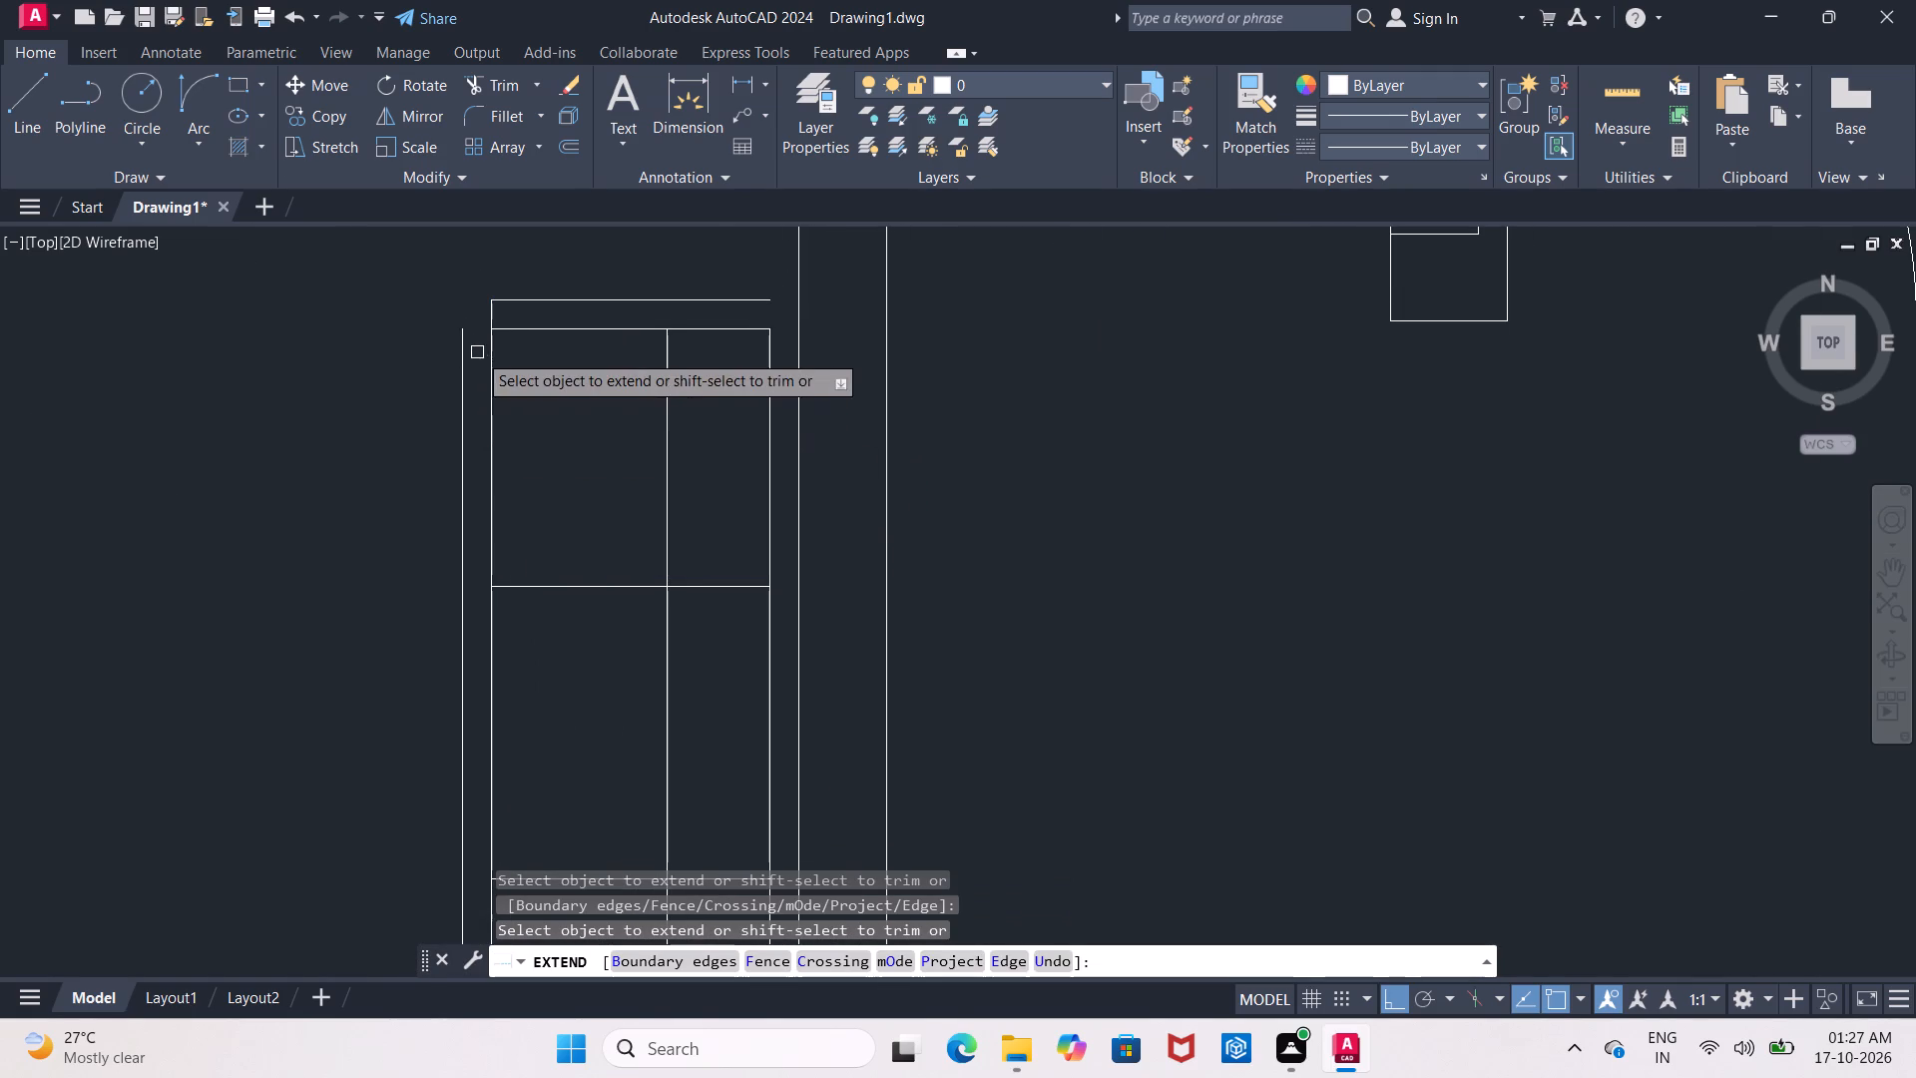
scroll(523, 419, "down", 2)
middle_click_drag(524, 419, 523, 403)
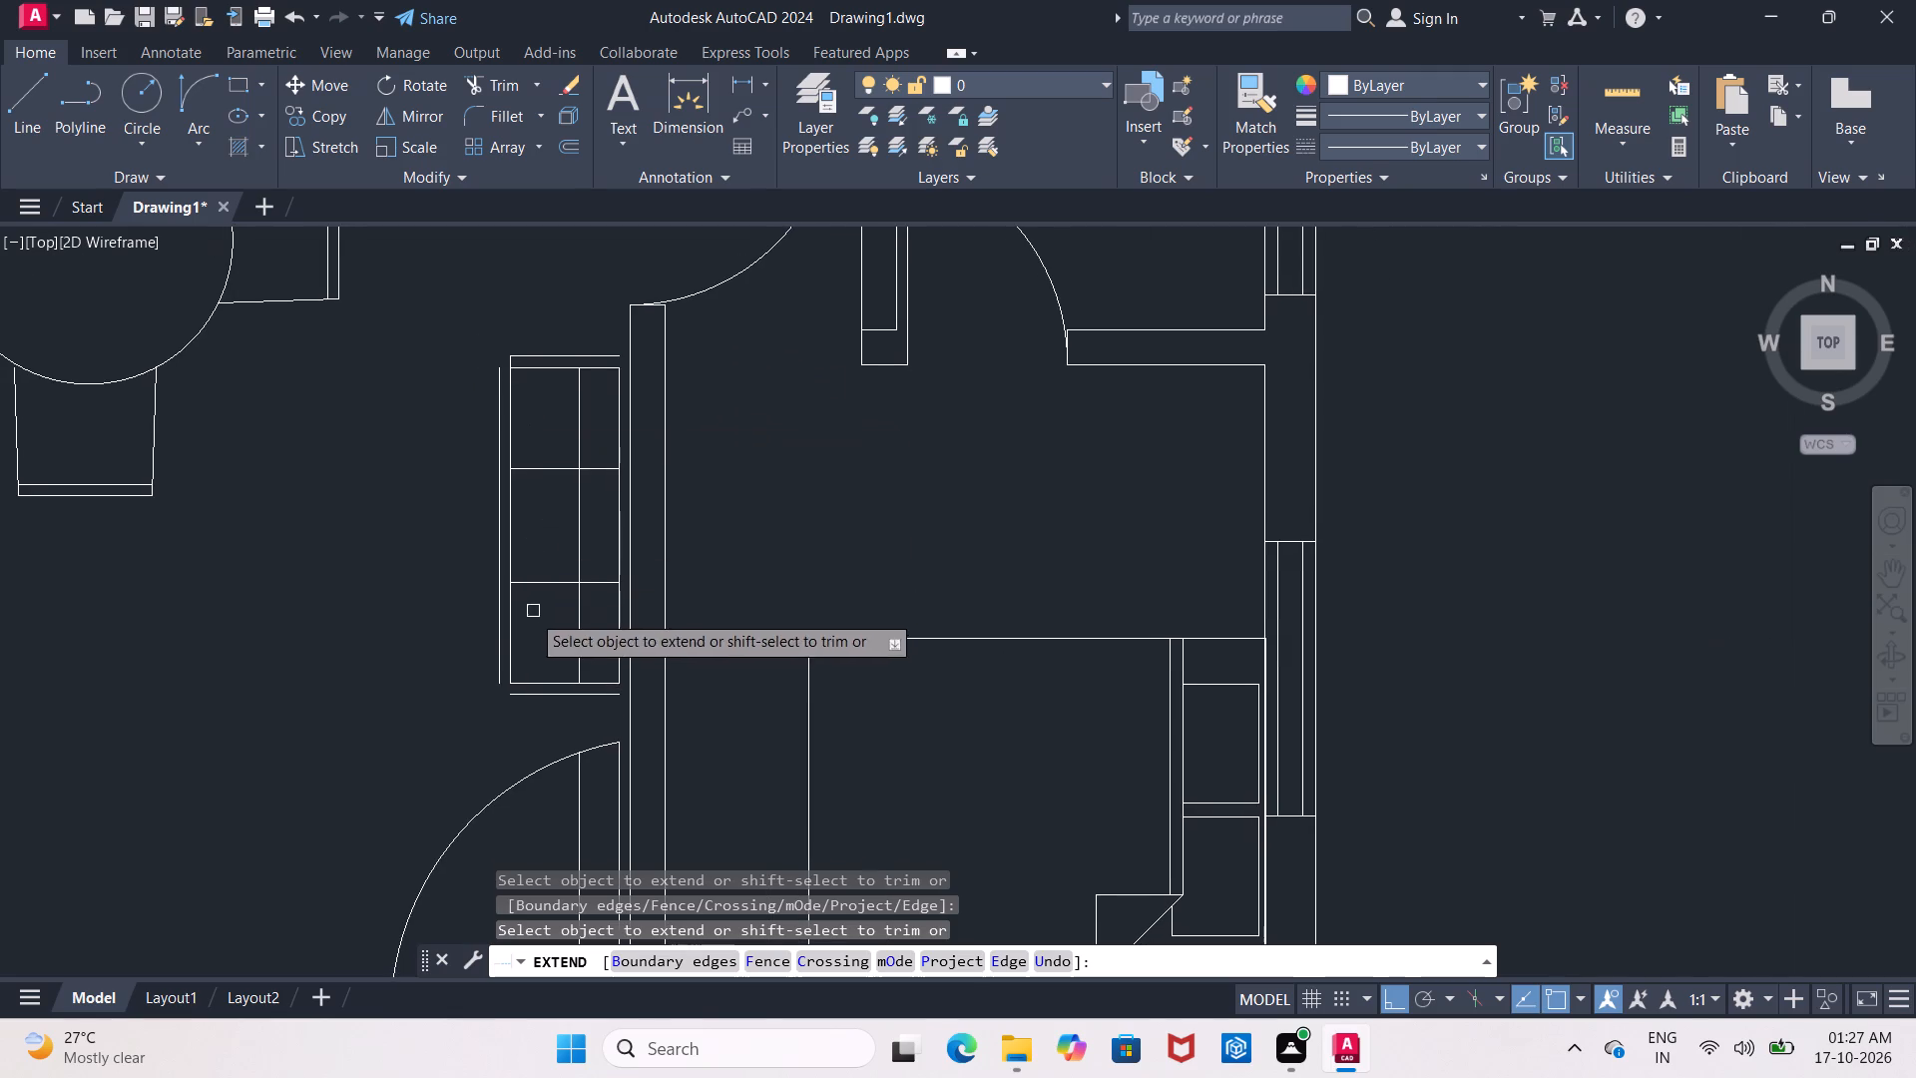
left_click(509, 640)
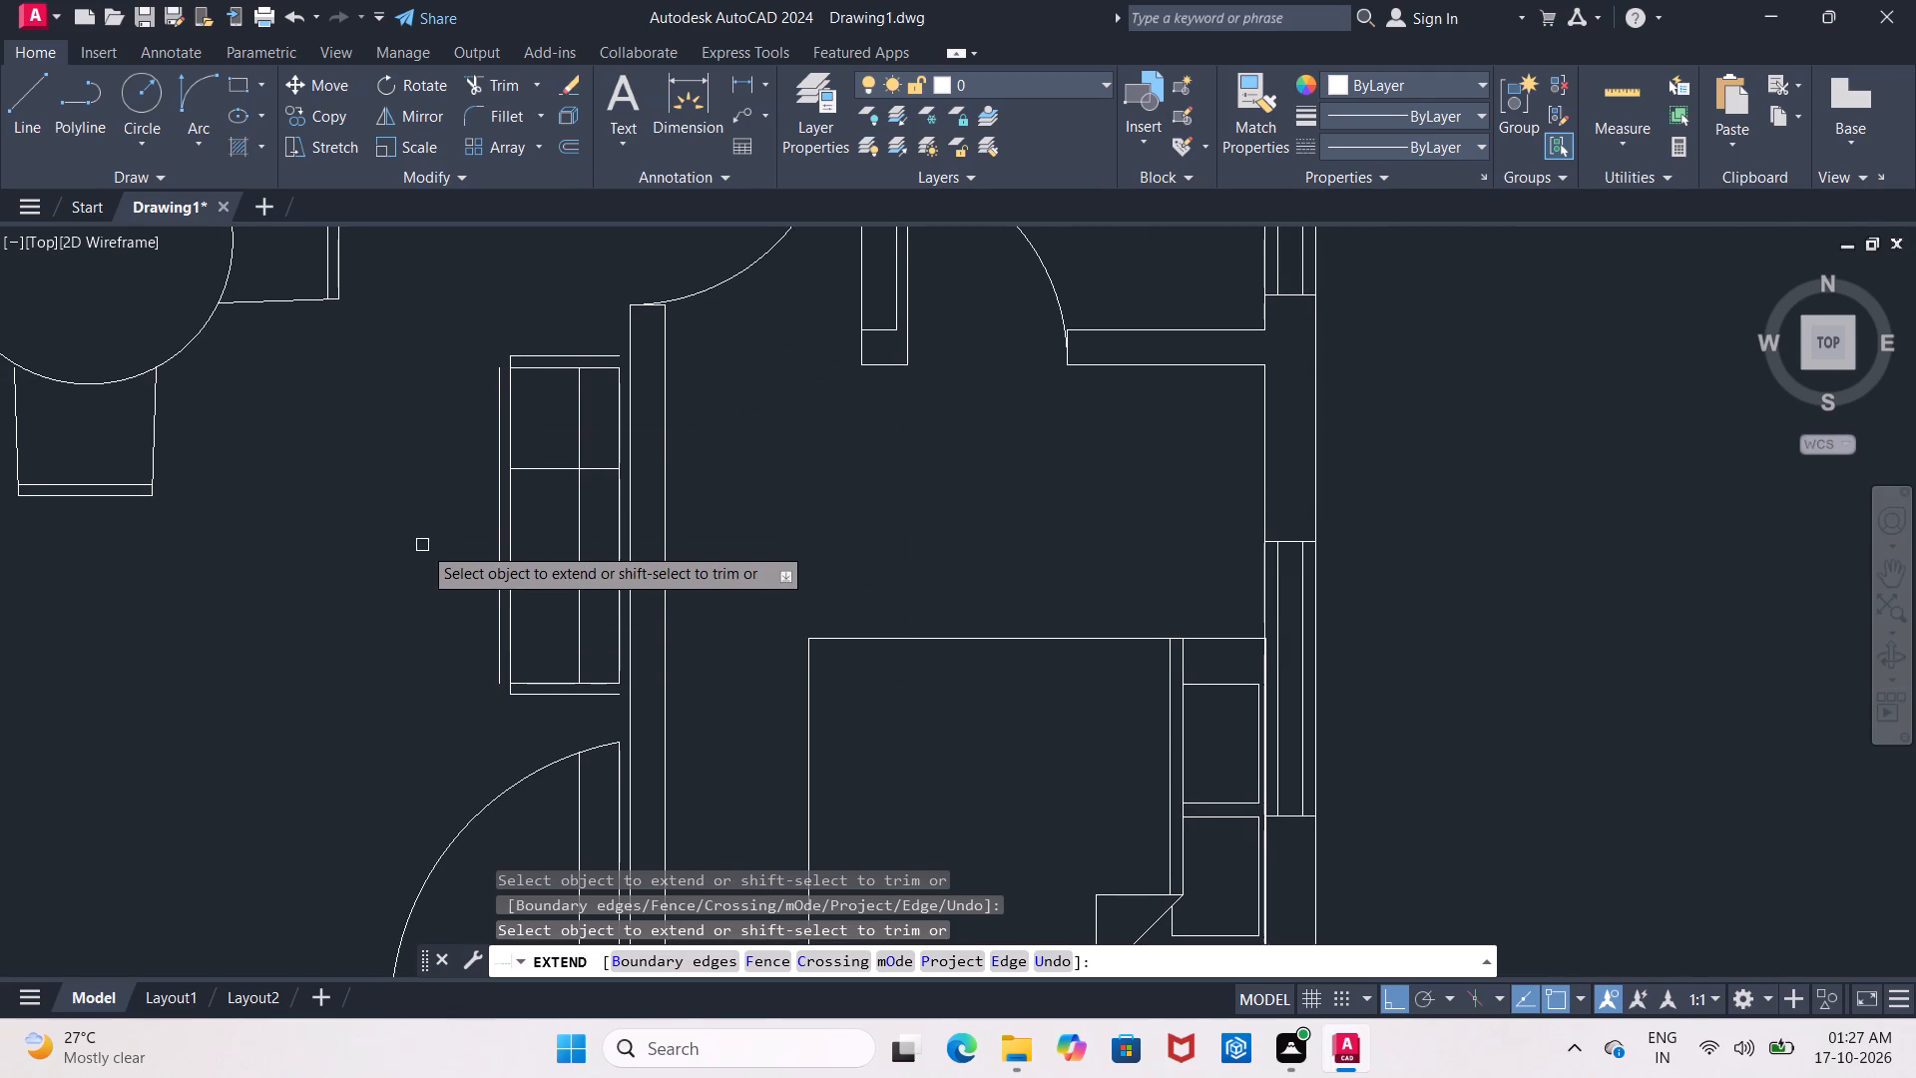
key("Escape")
Fillet the outermost large-room-side line with the seat's original upper and lower end lines to close both corners.
scroll(535, 397, "up", 2)
middle_click_drag(535, 398, 528, 508)
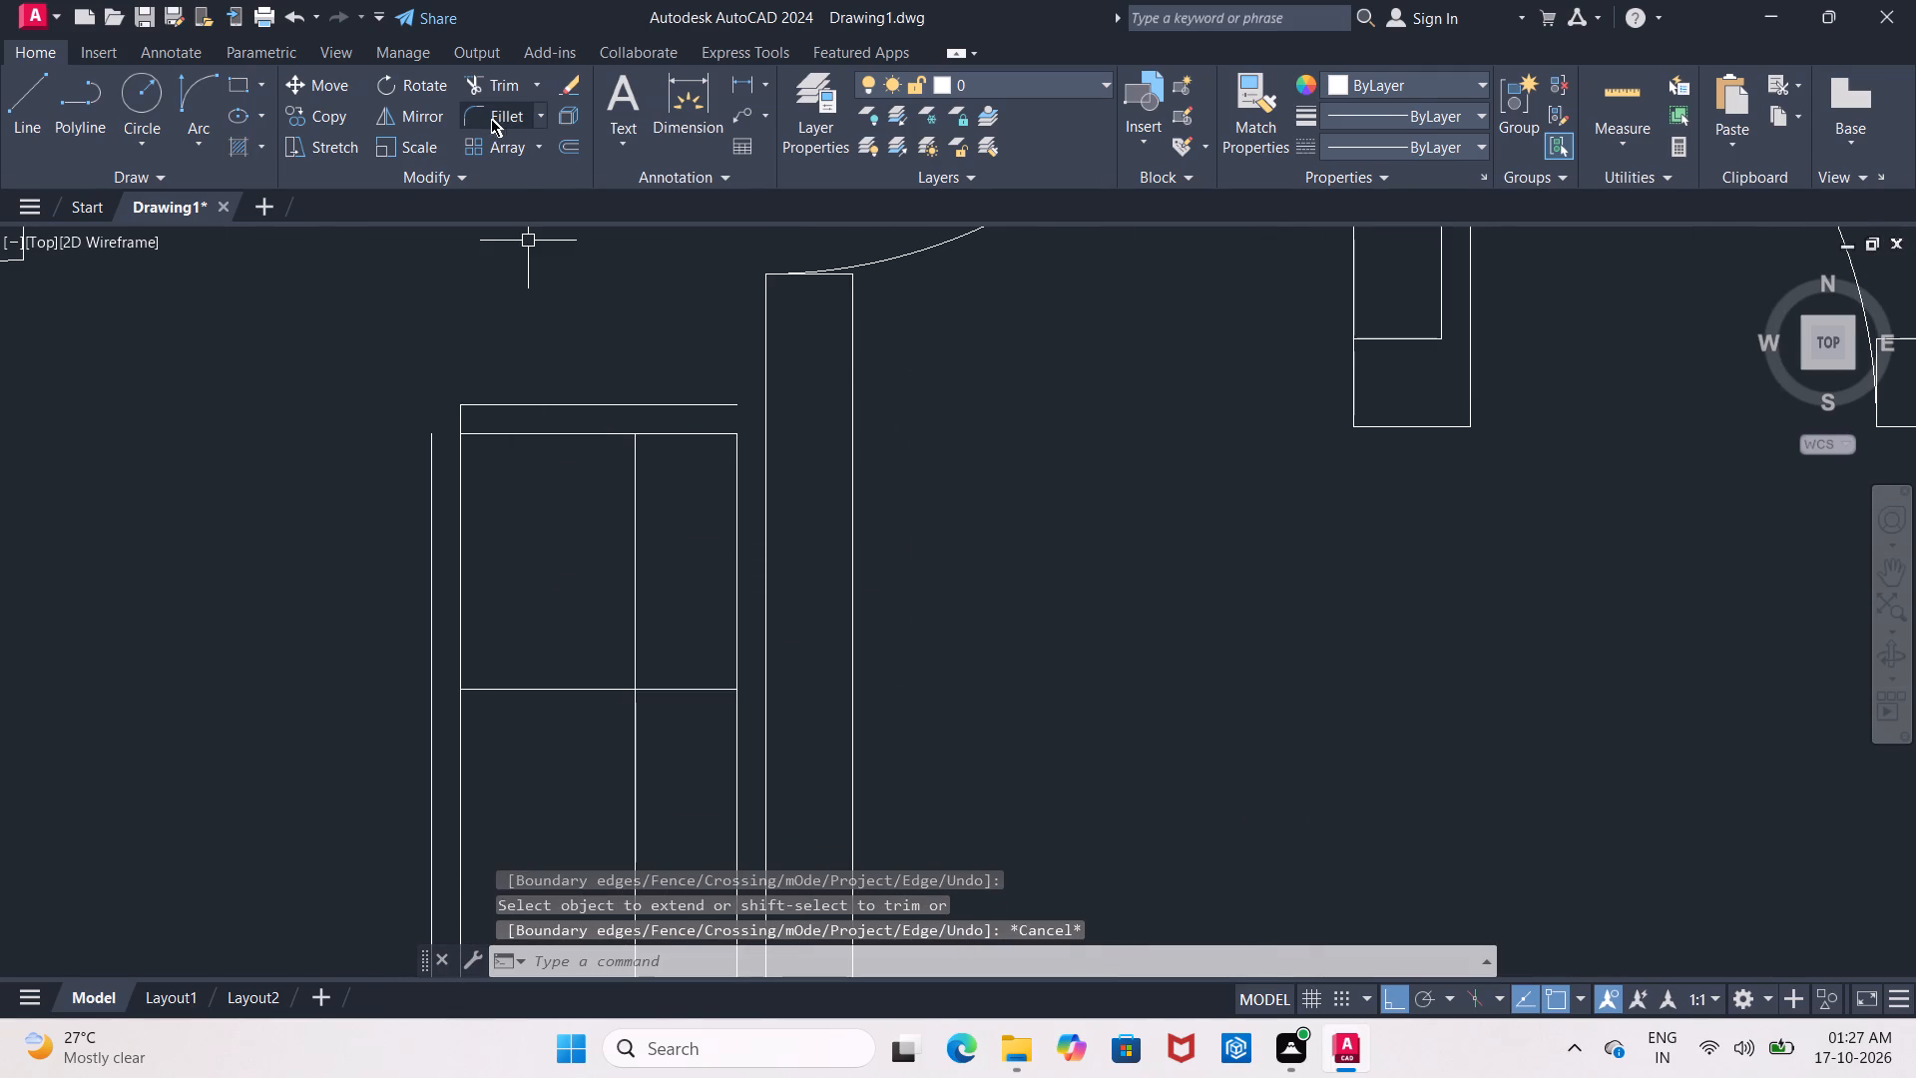
left_click(473, 116)
left_click(544, 434)
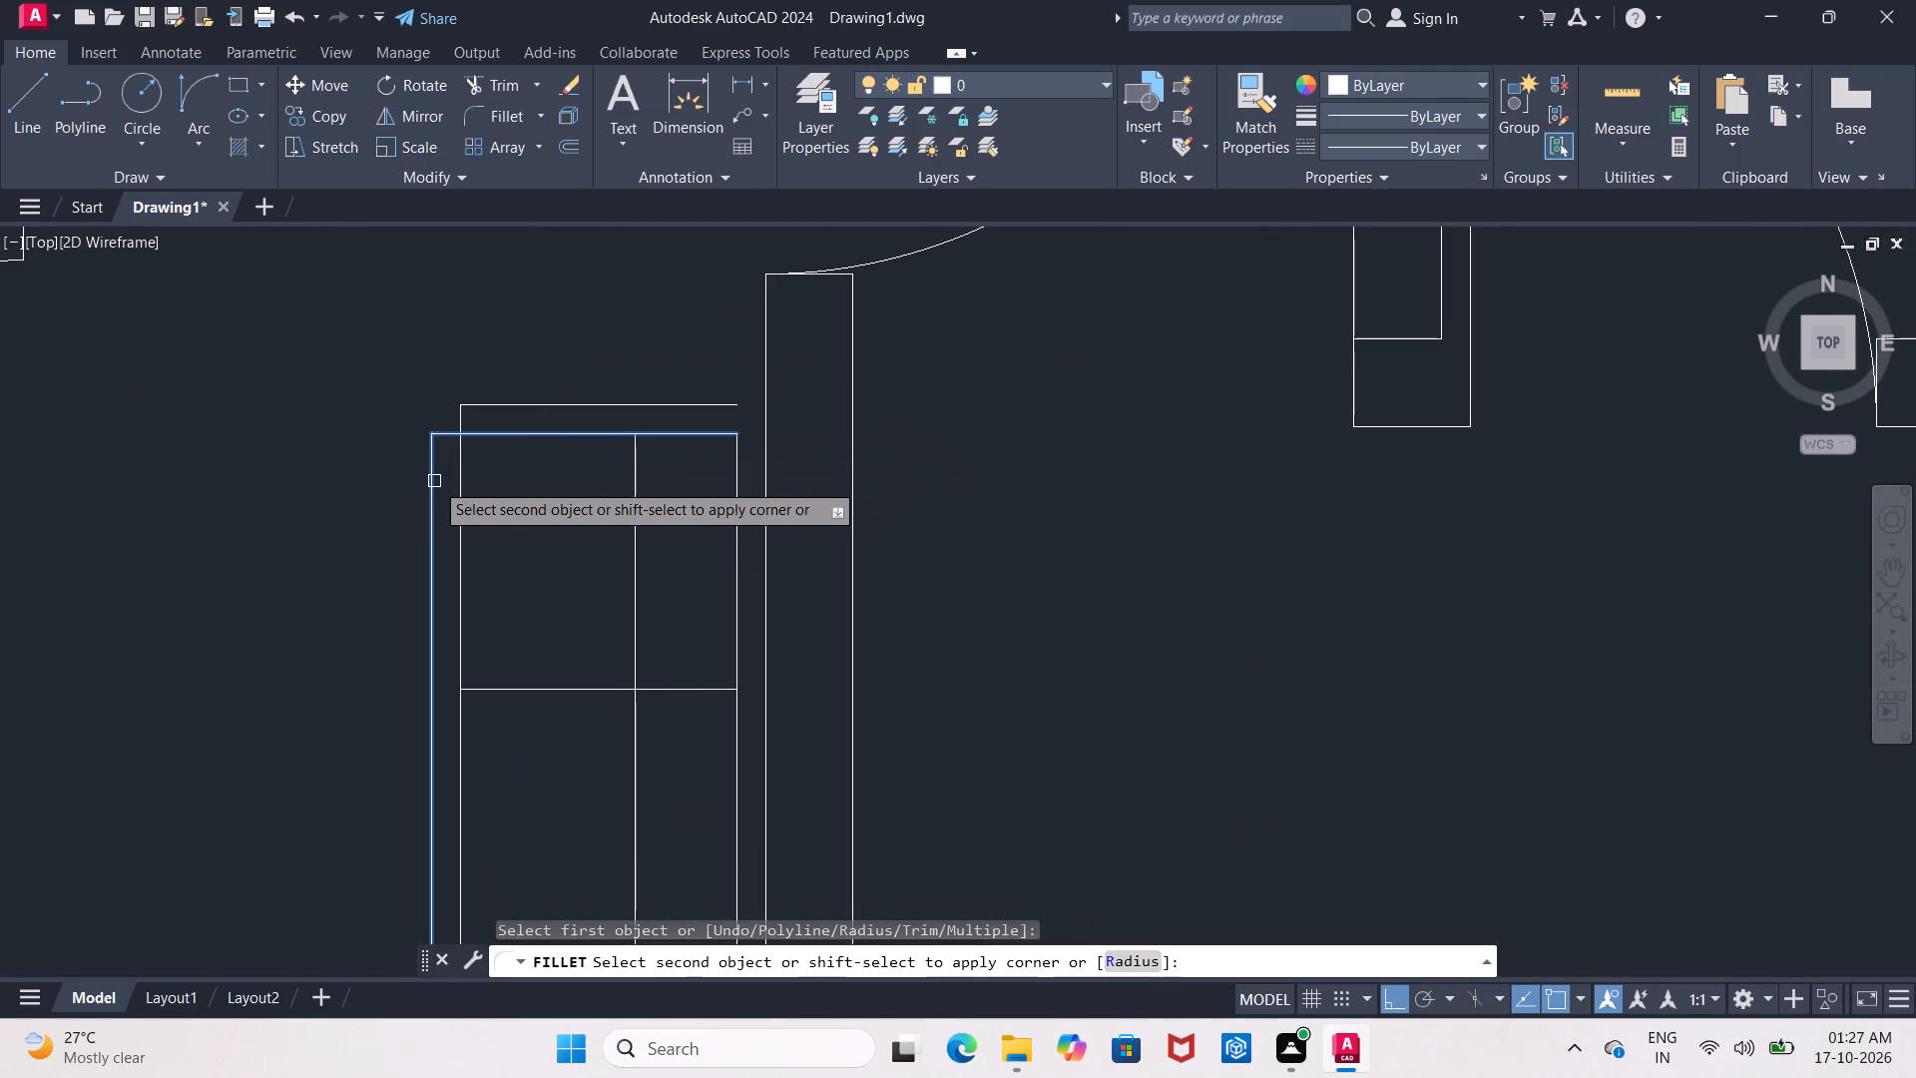
left_click(434, 481)
scroll(551, 516, "down", 1)
middle_click_drag(551, 516, 510, 210)
scroll(535, 436, "down", 1)
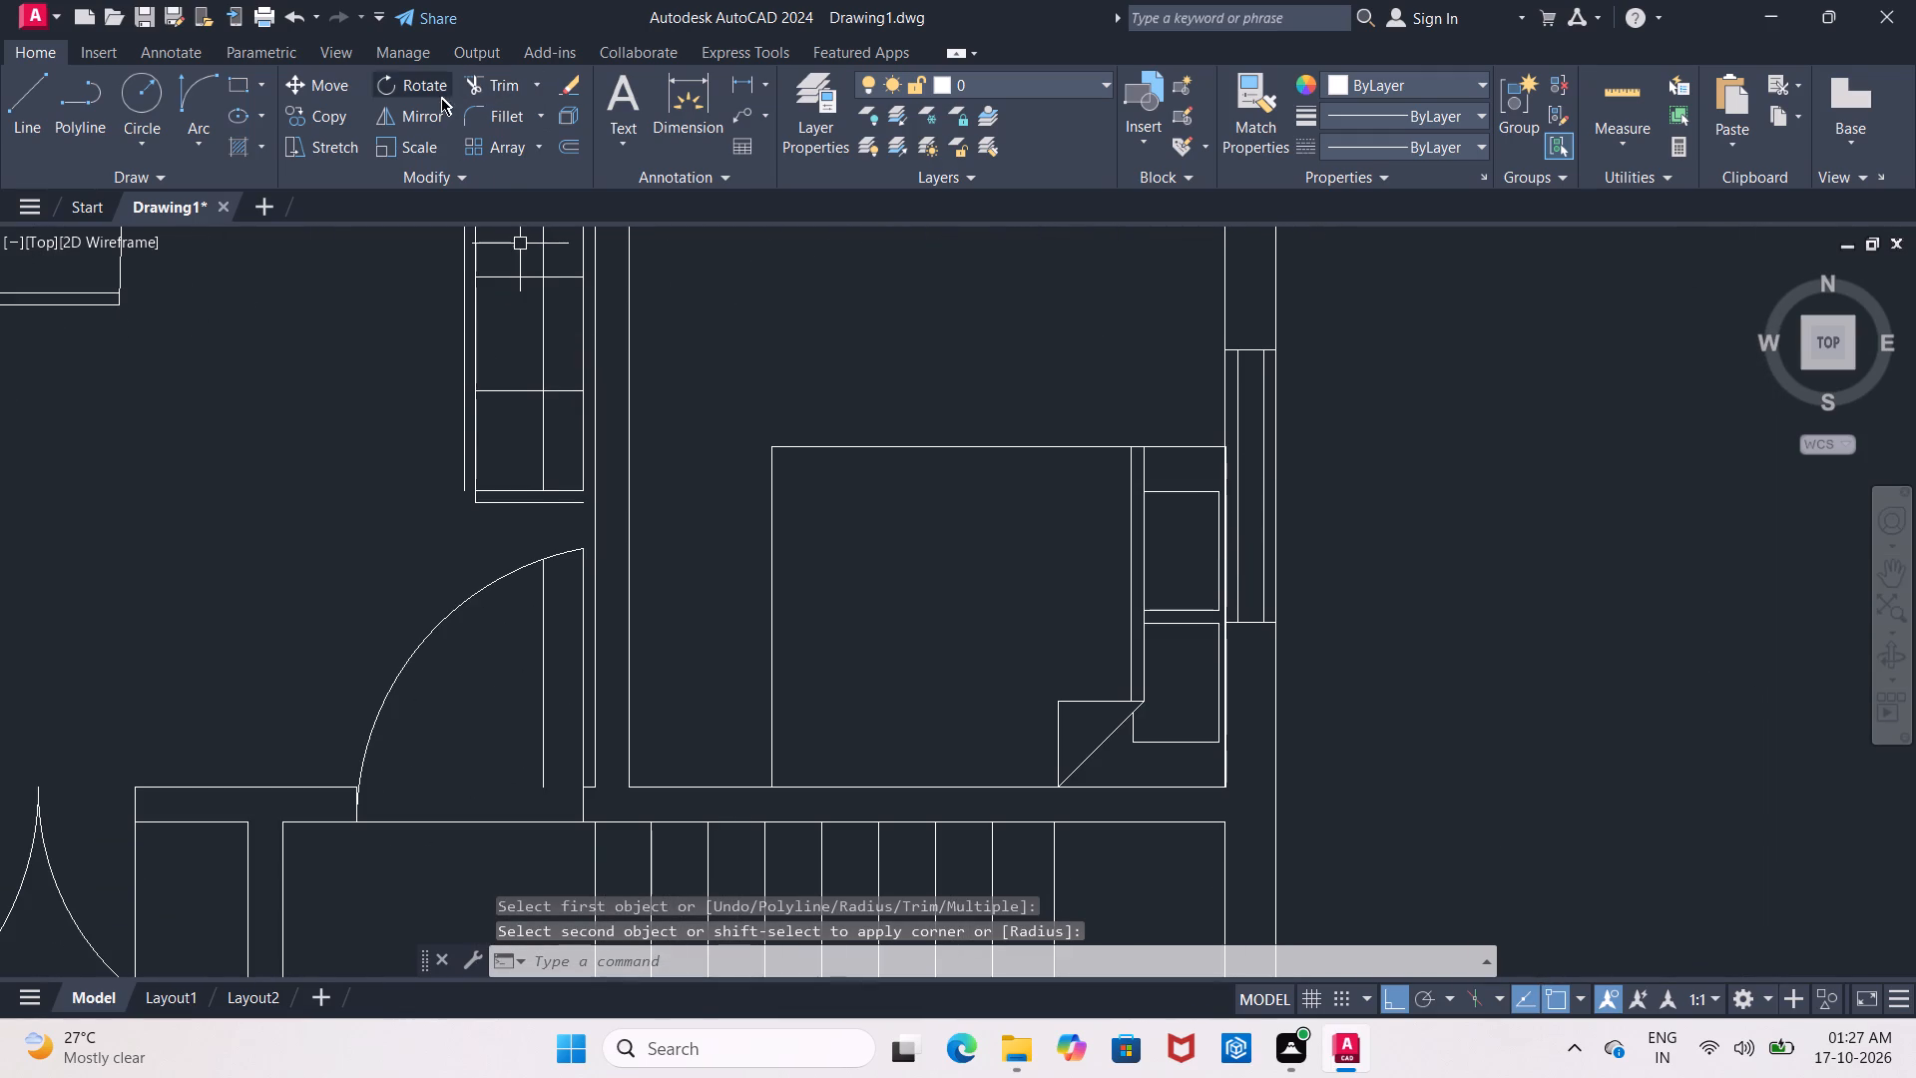
left_click(477, 113)
scroll(434, 472, "up", 2)
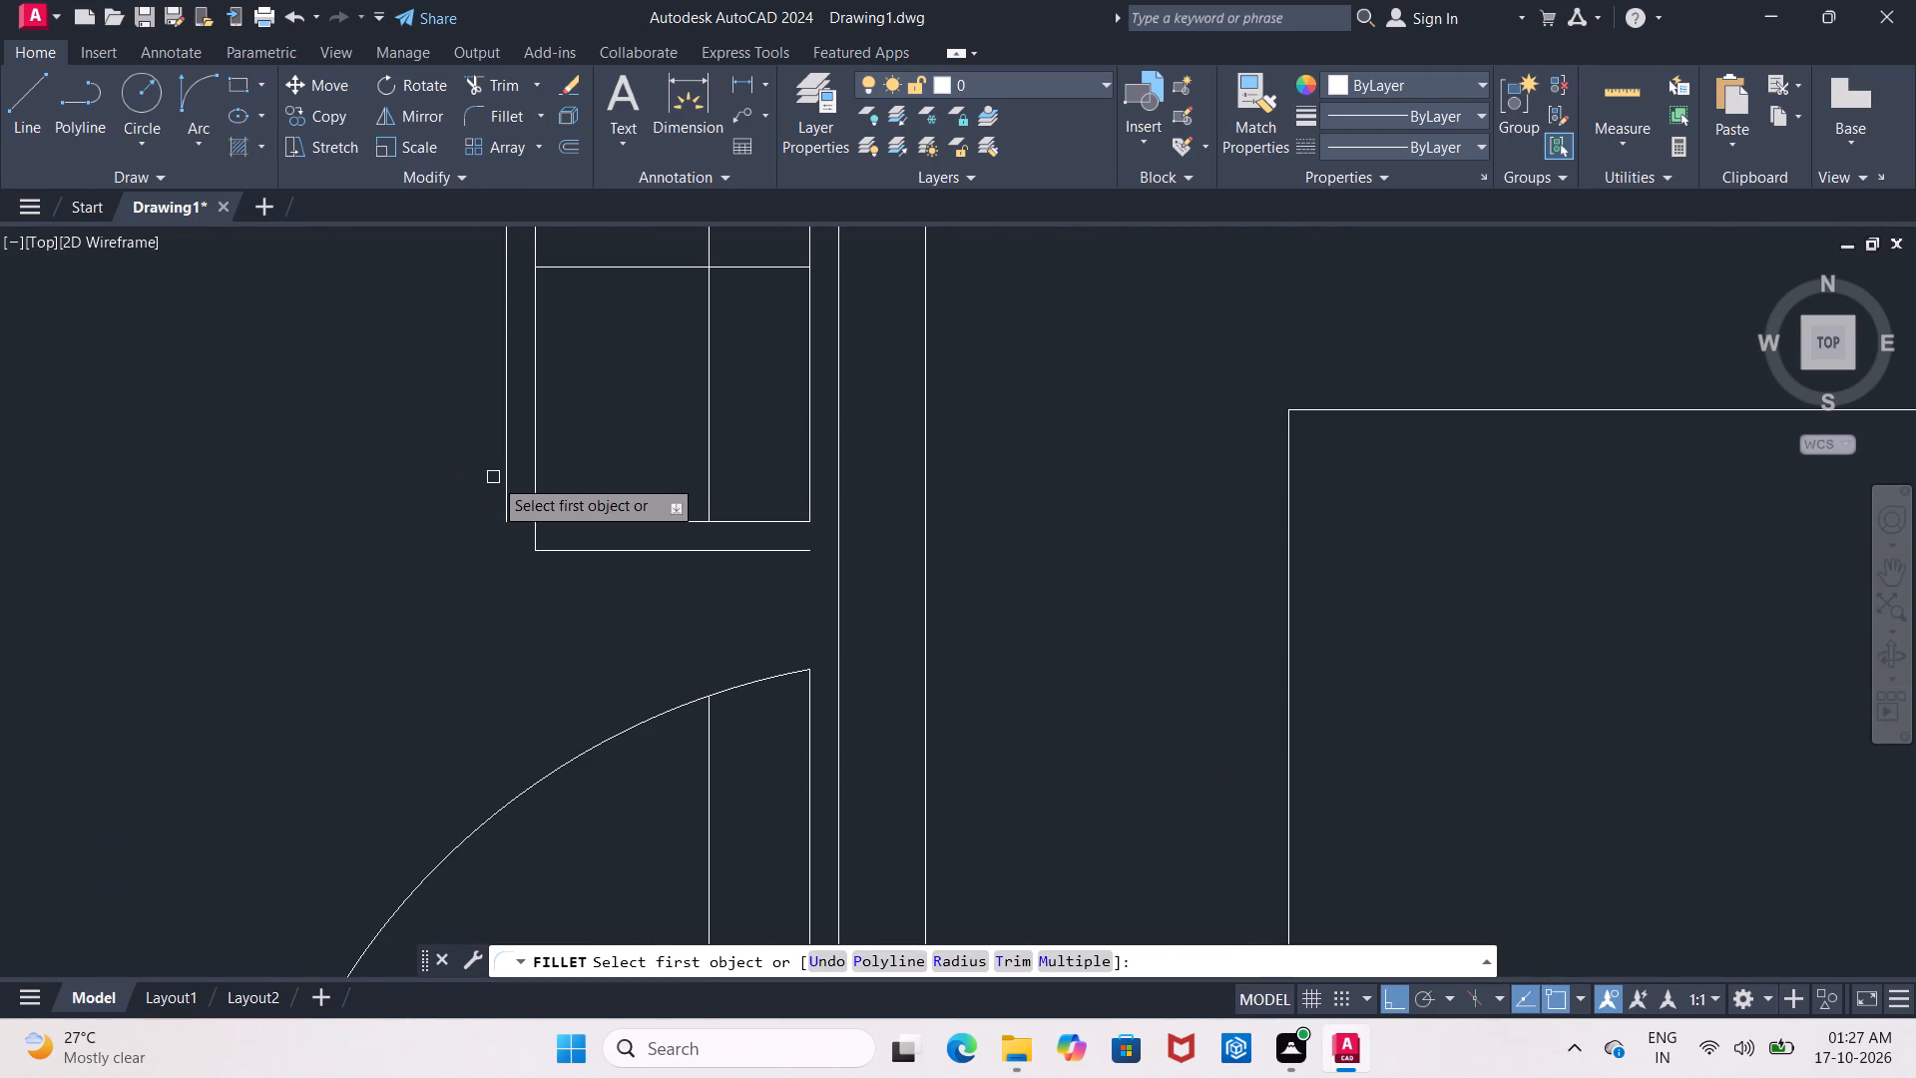
left_click(507, 484)
left_click(611, 522)
middle_click_drag(613, 433, 473, 531)
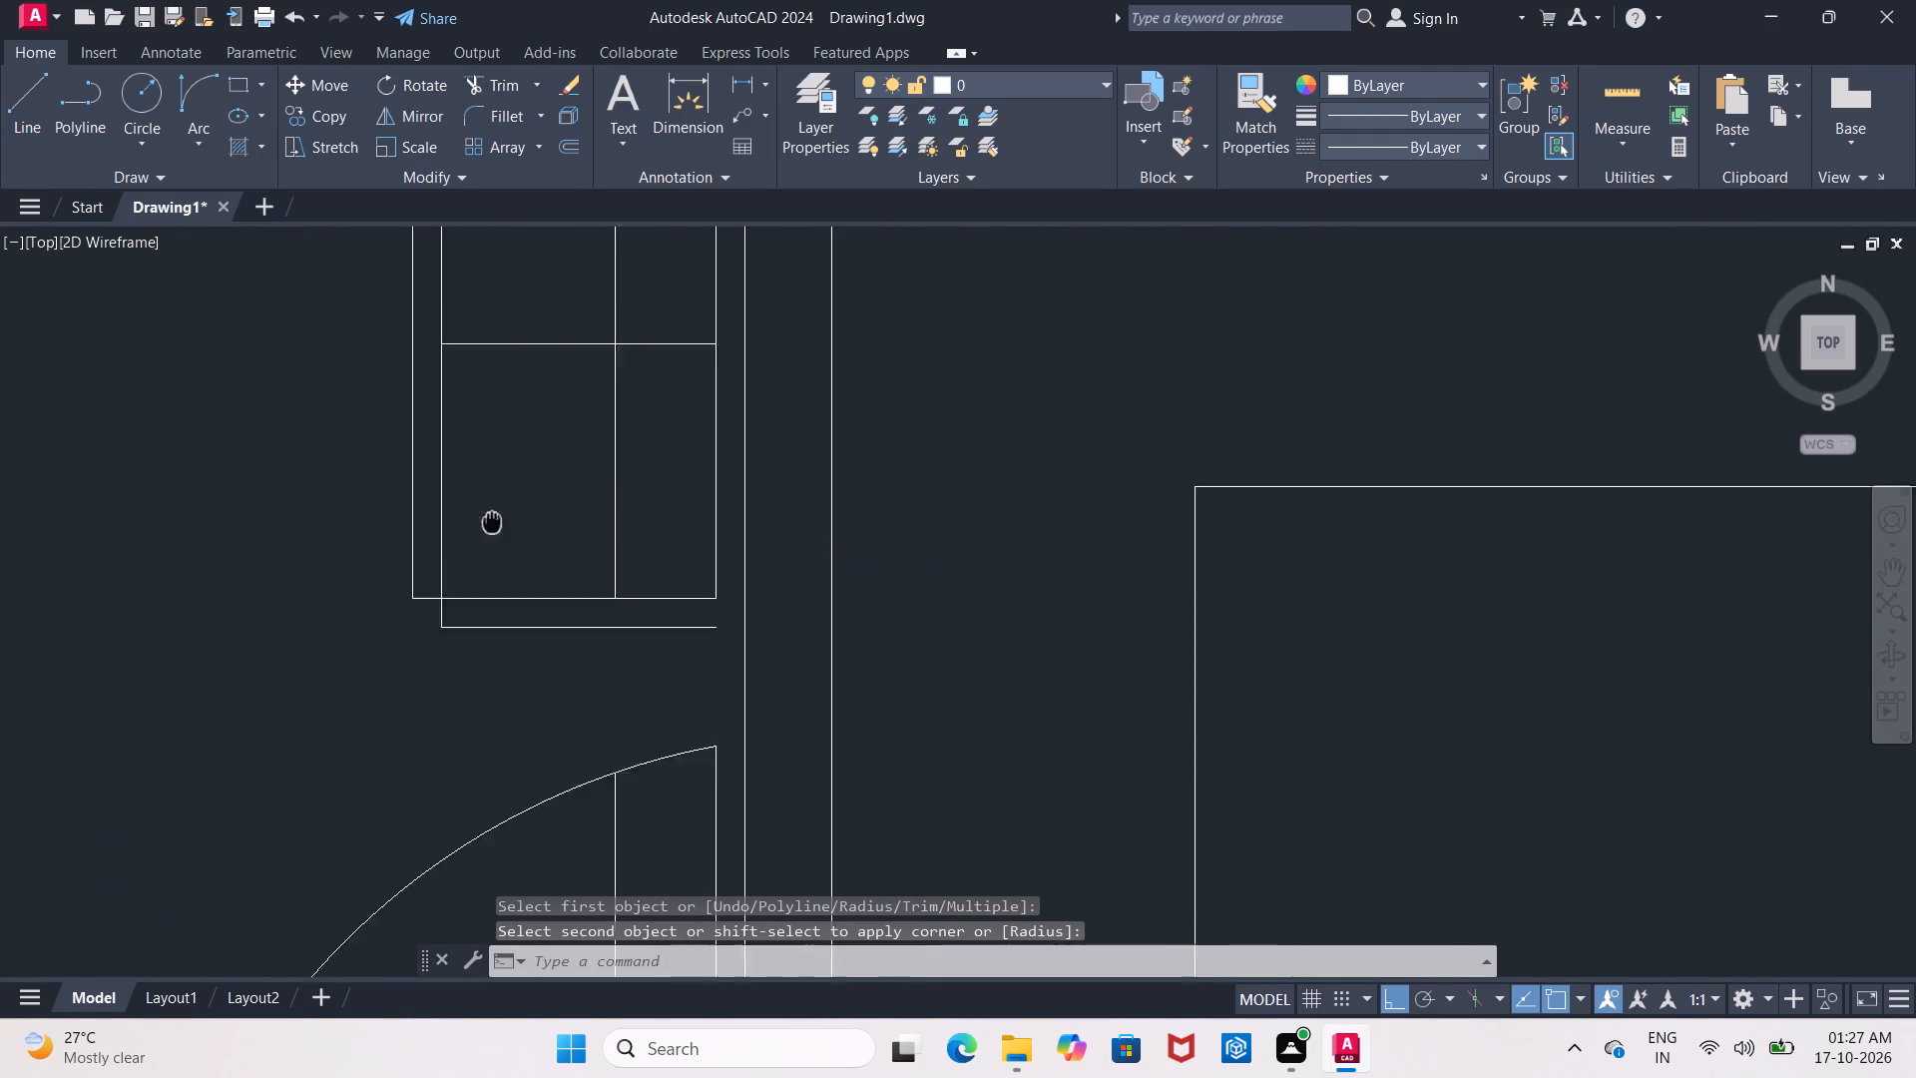
middle_click_drag(473, 531, 473, 532)
Fillet the seat's wall-side line with the outer upper and lower offset lines to close both armrest ends.
scroll(473, 532, "down", 3)
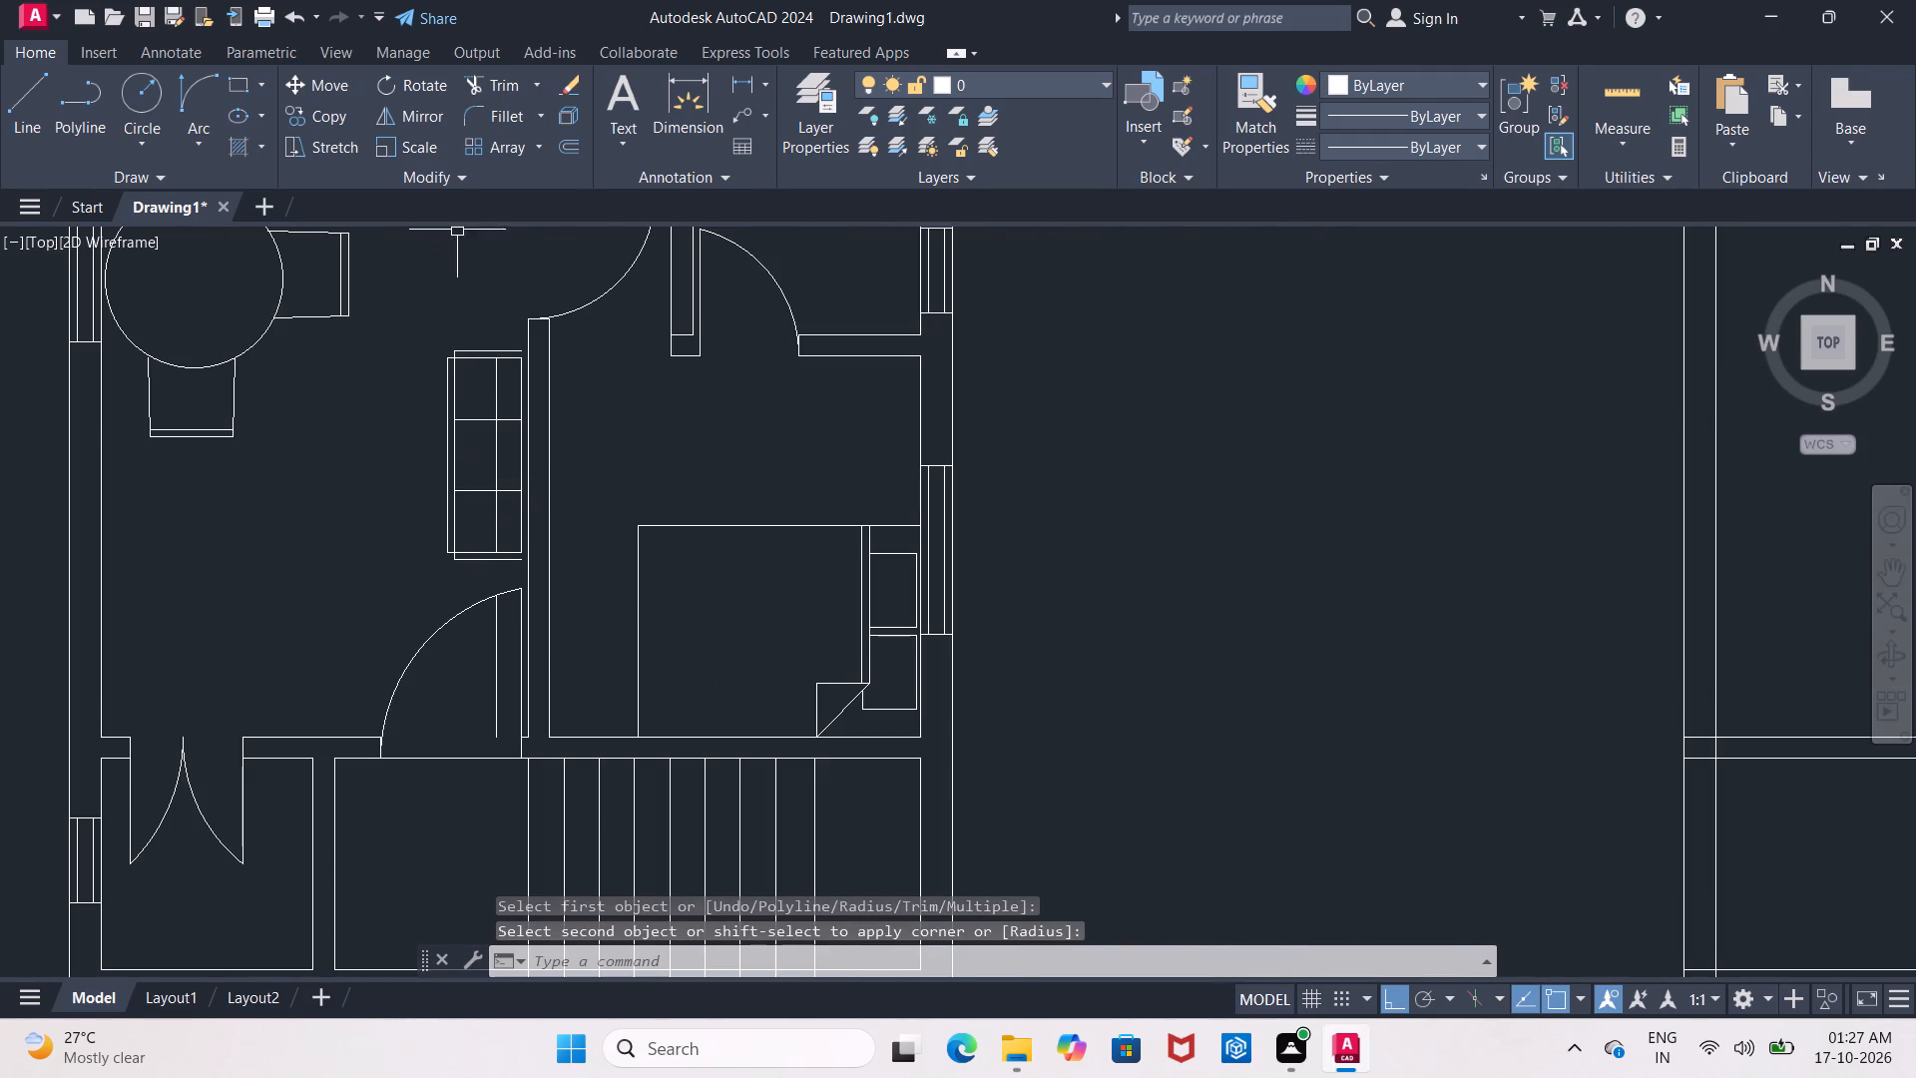
scroll(464, 207, "up", 1)
scroll(523, 315, "up", 1)
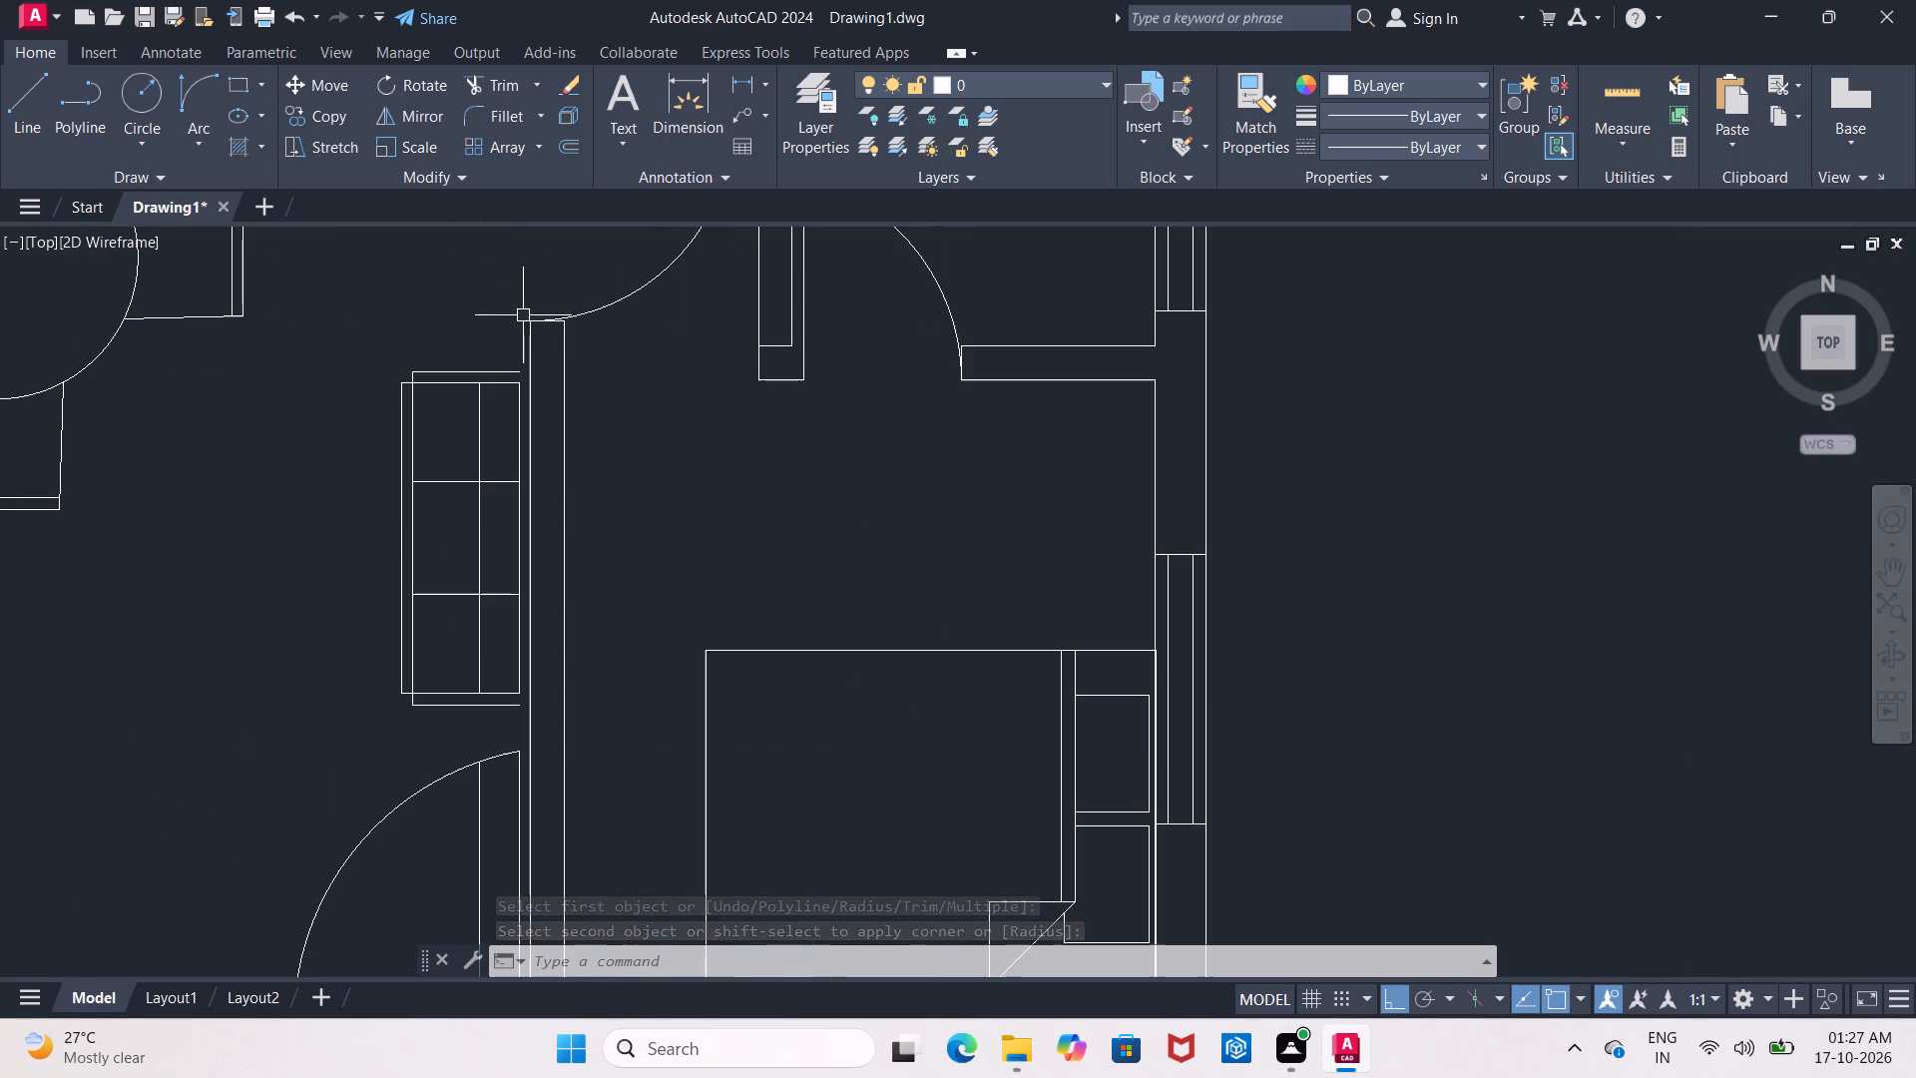
middle_click_drag(501, 351, 464, 316)
scroll(464, 316, "up", 1)
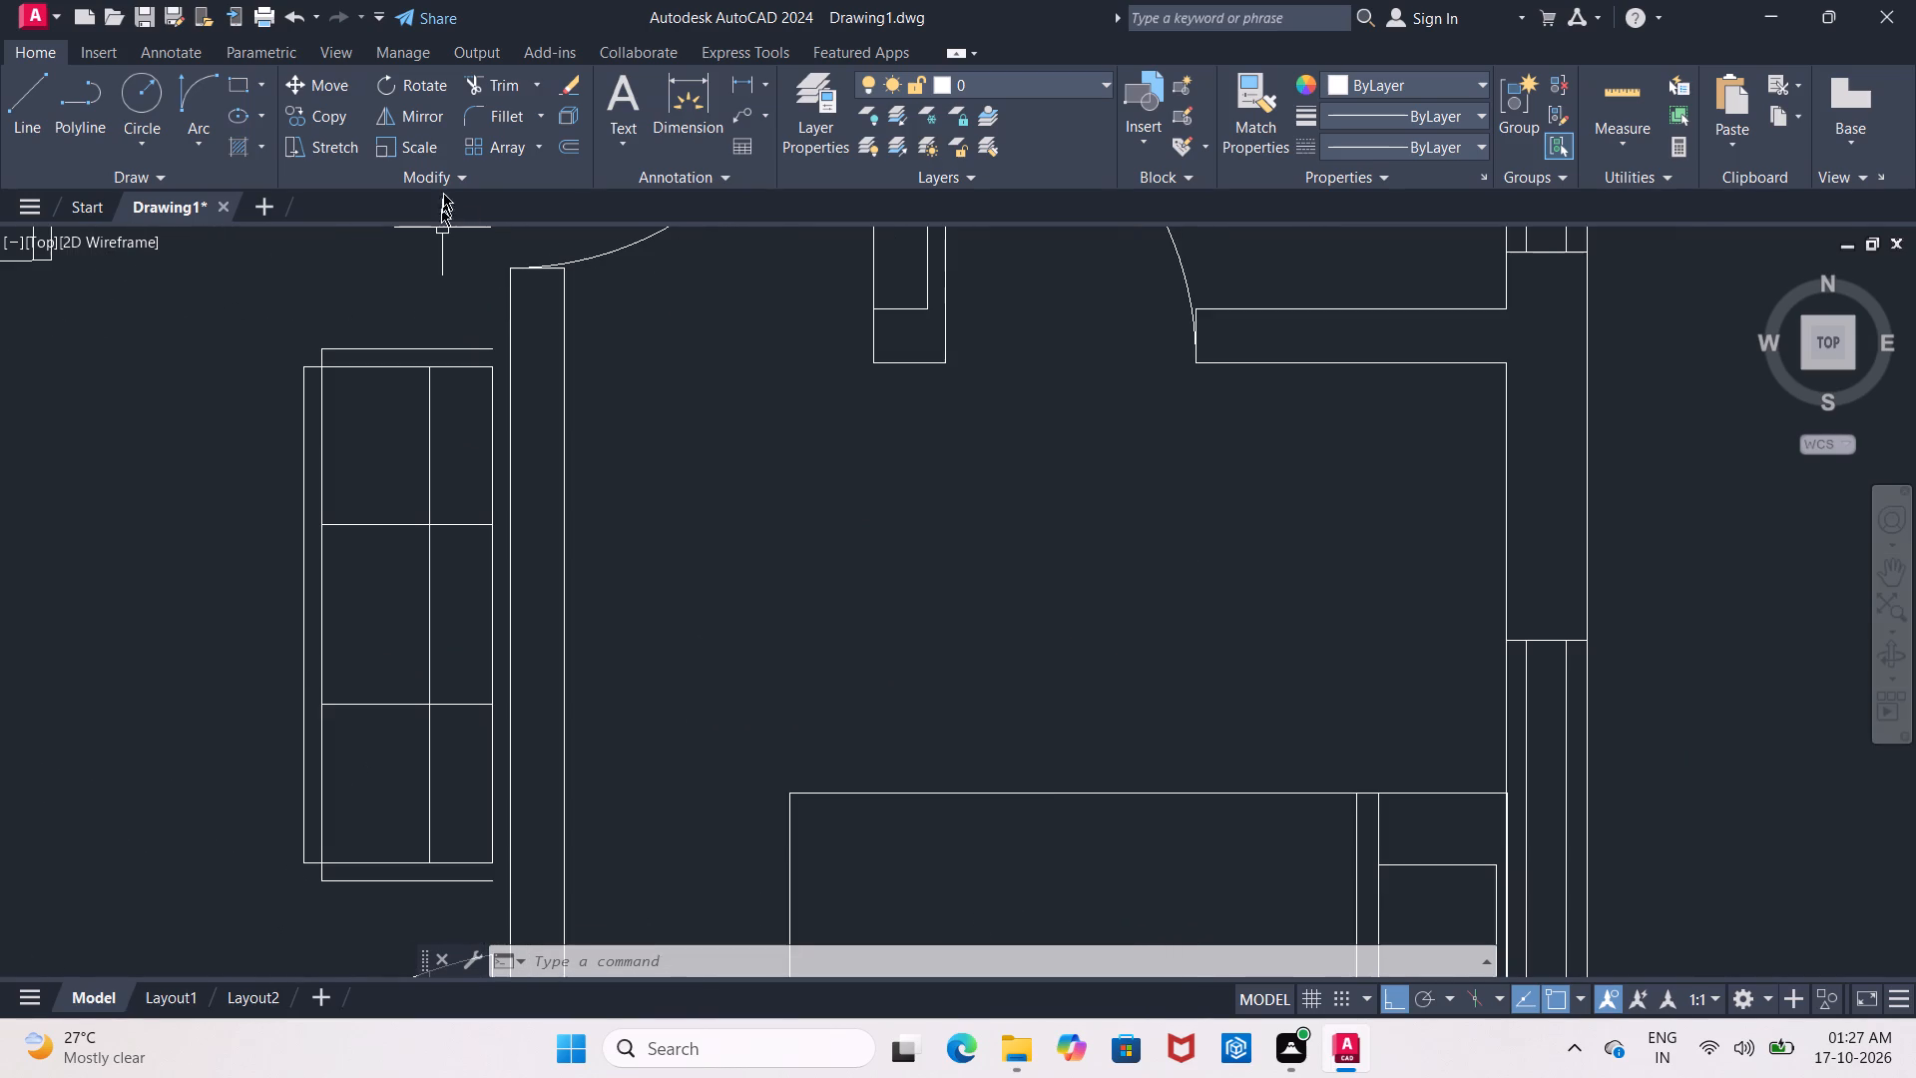
left_click(476, 121)
left_click(472, 351)
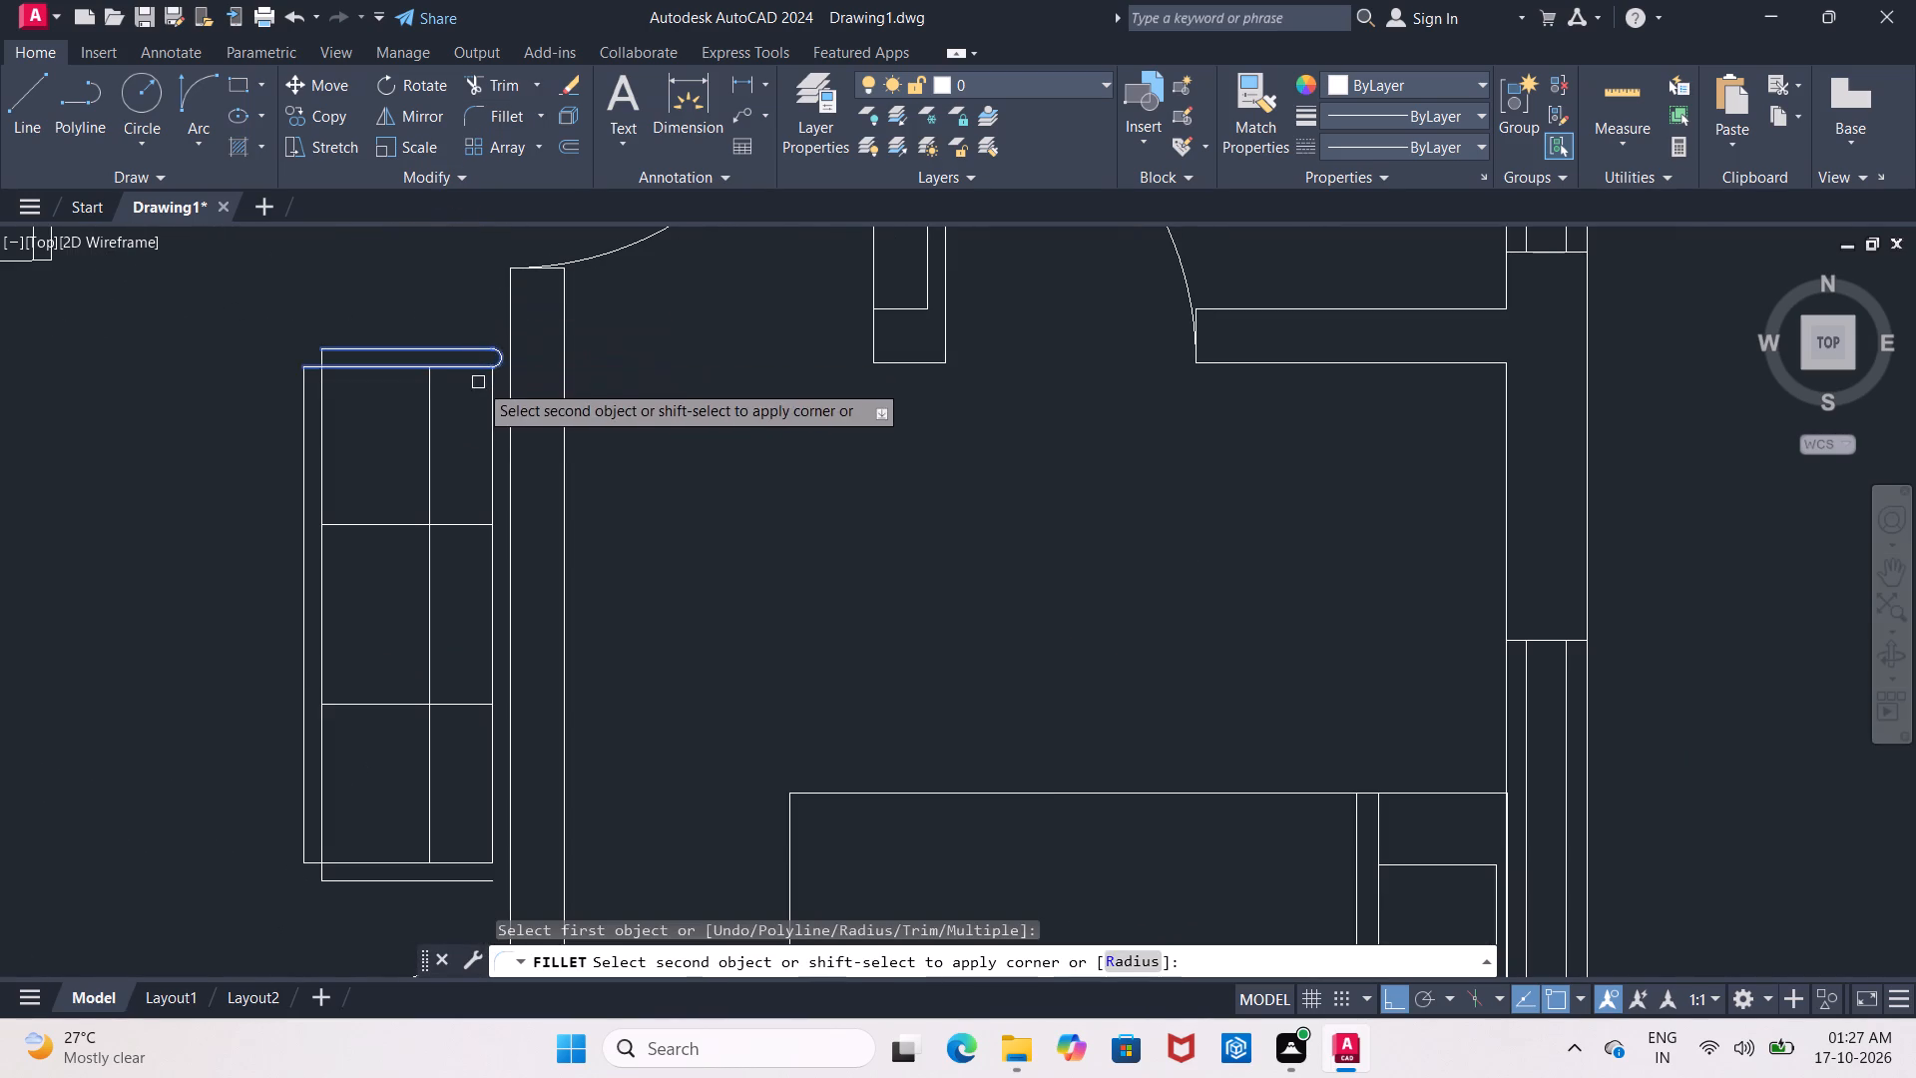
left_click(489, 414)
middle_click_drag(498, 452, 463, 283)
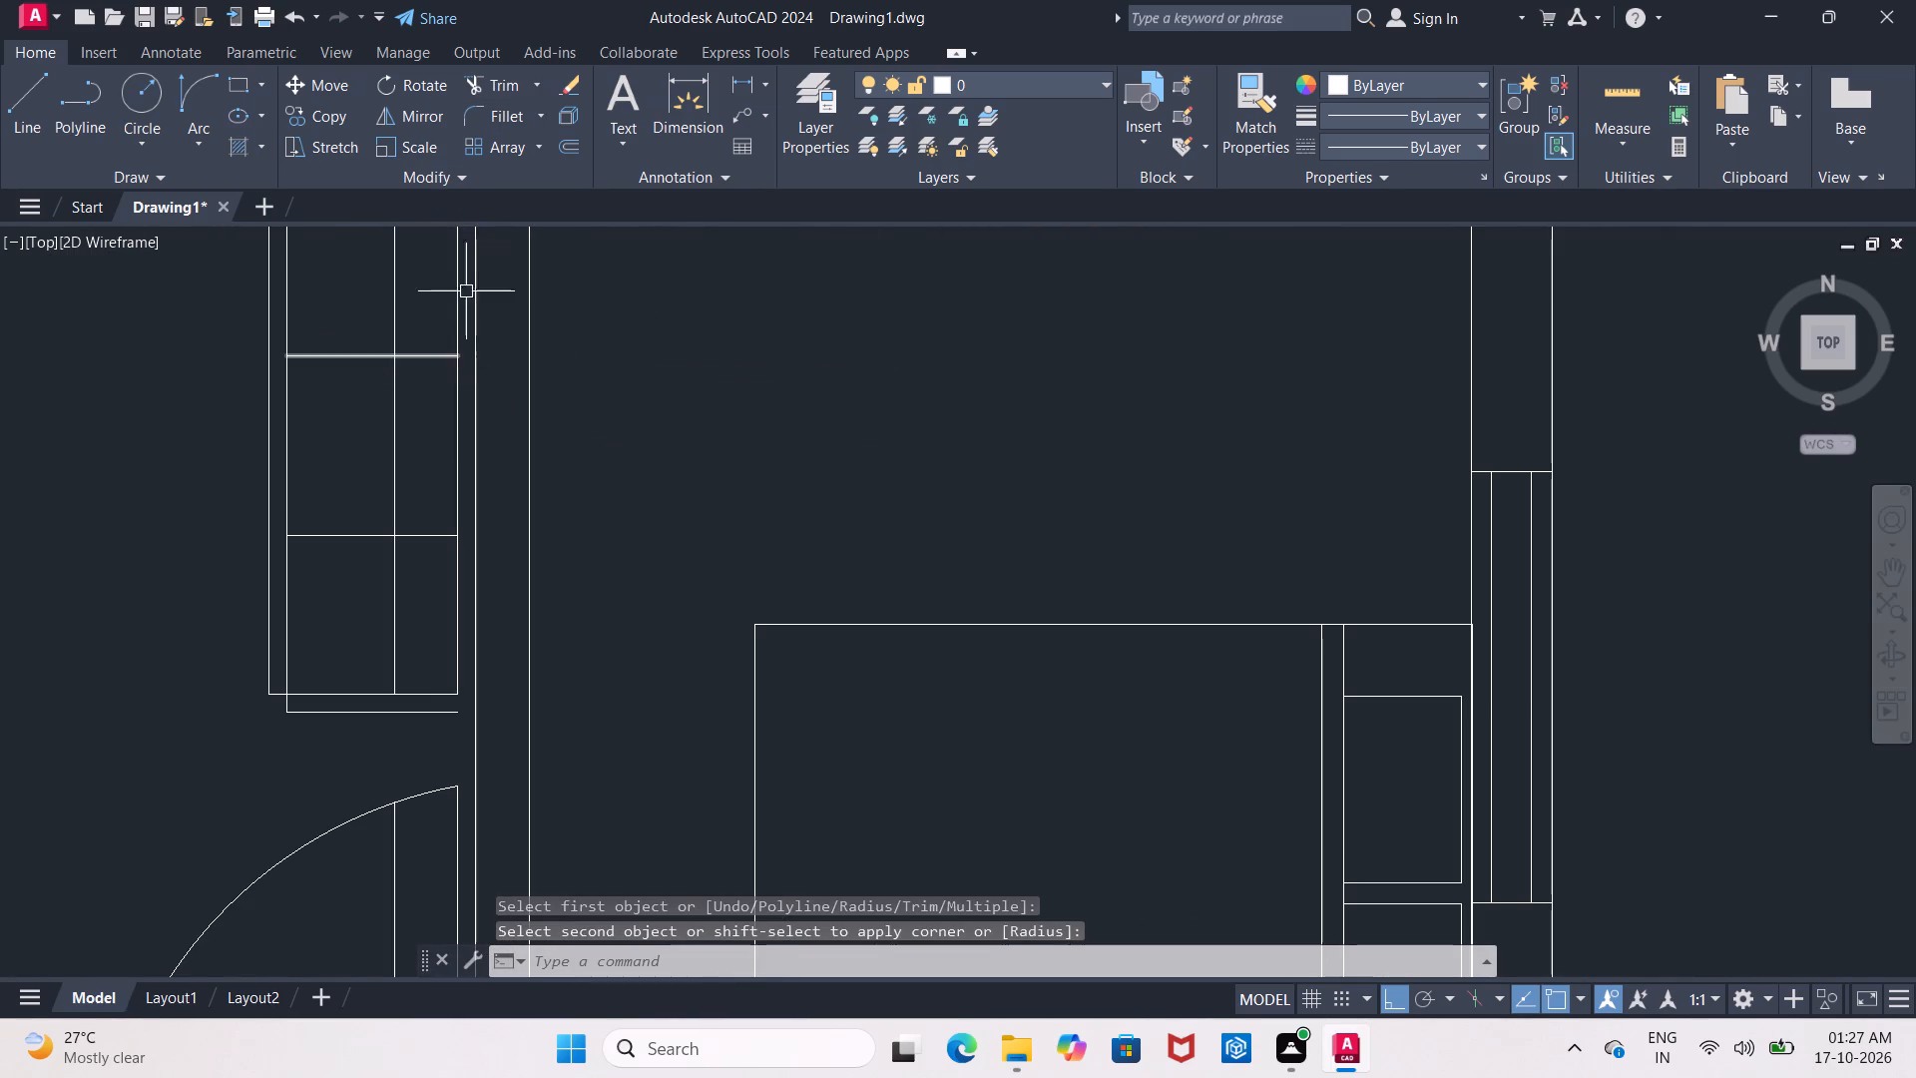
left_click(478, 121)
left_click(463, 652)
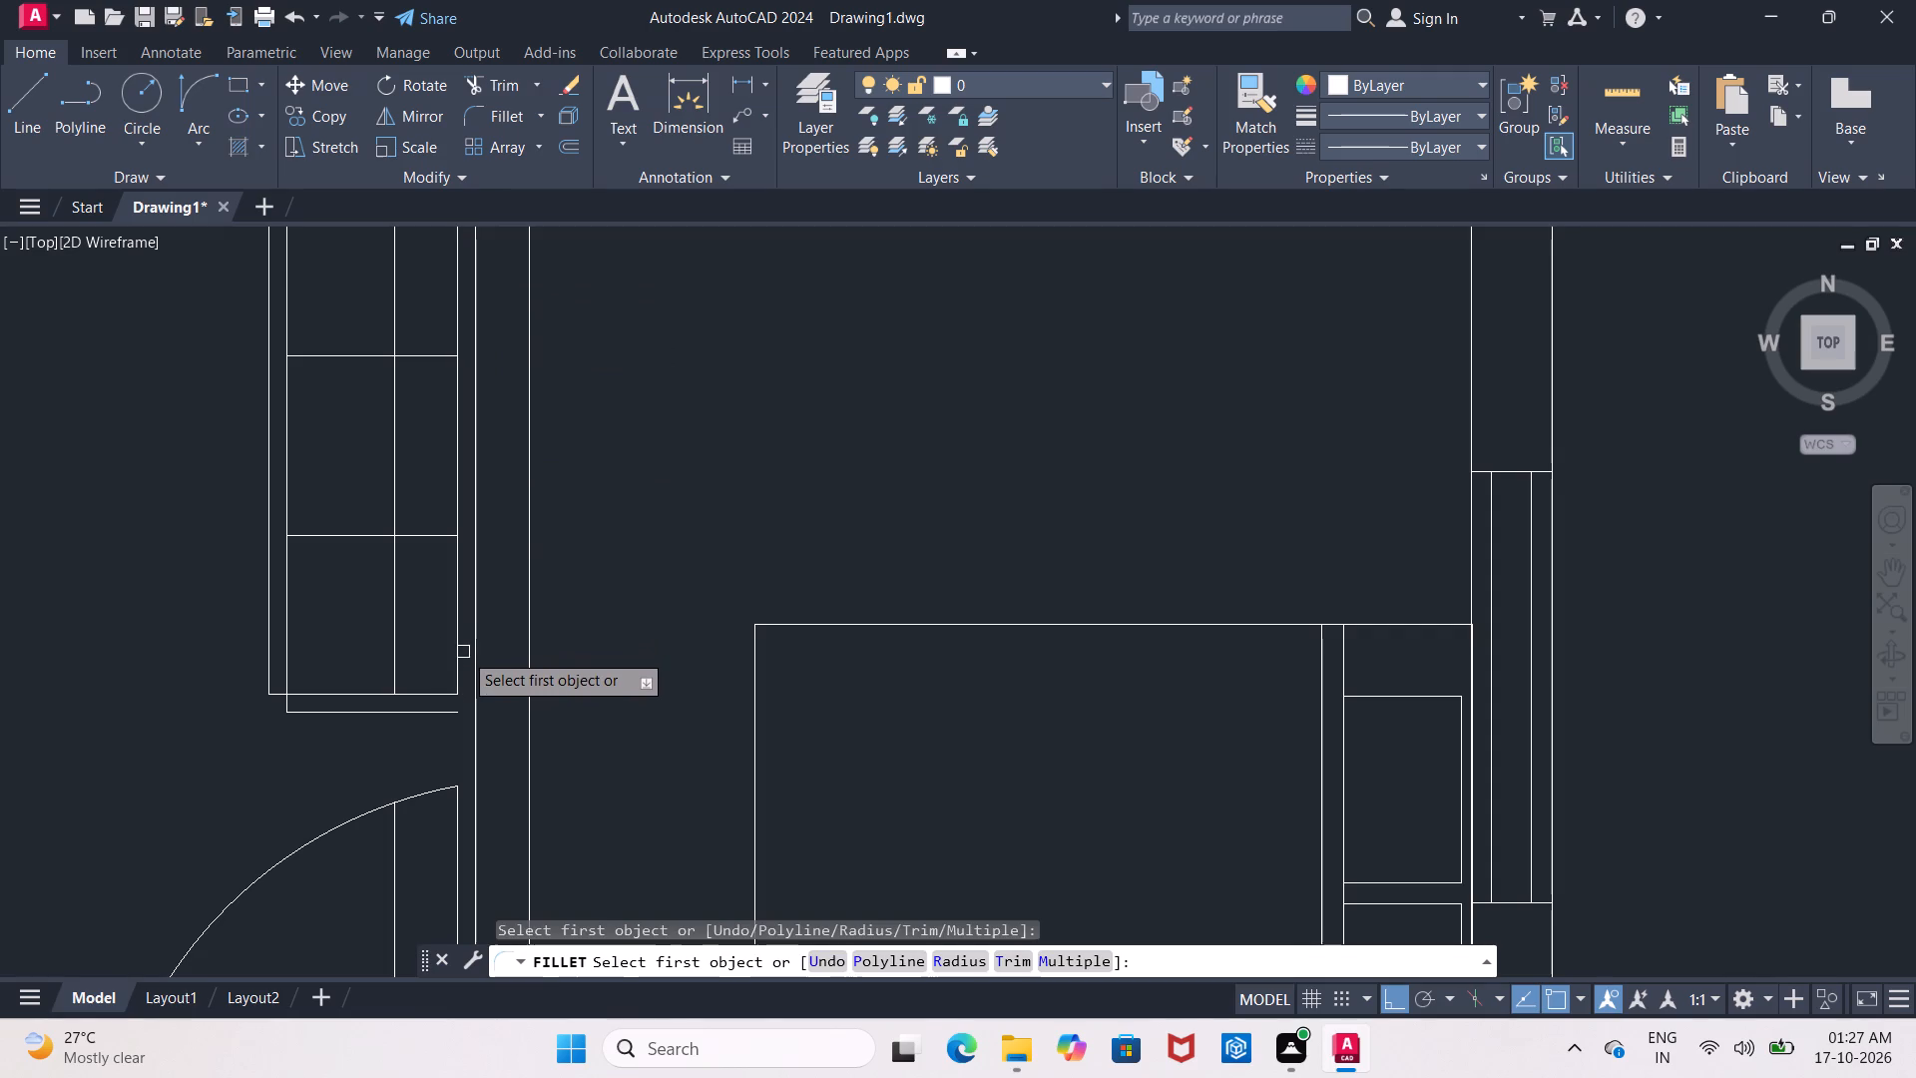
left_click(461, 665)
left_click(443, 715)
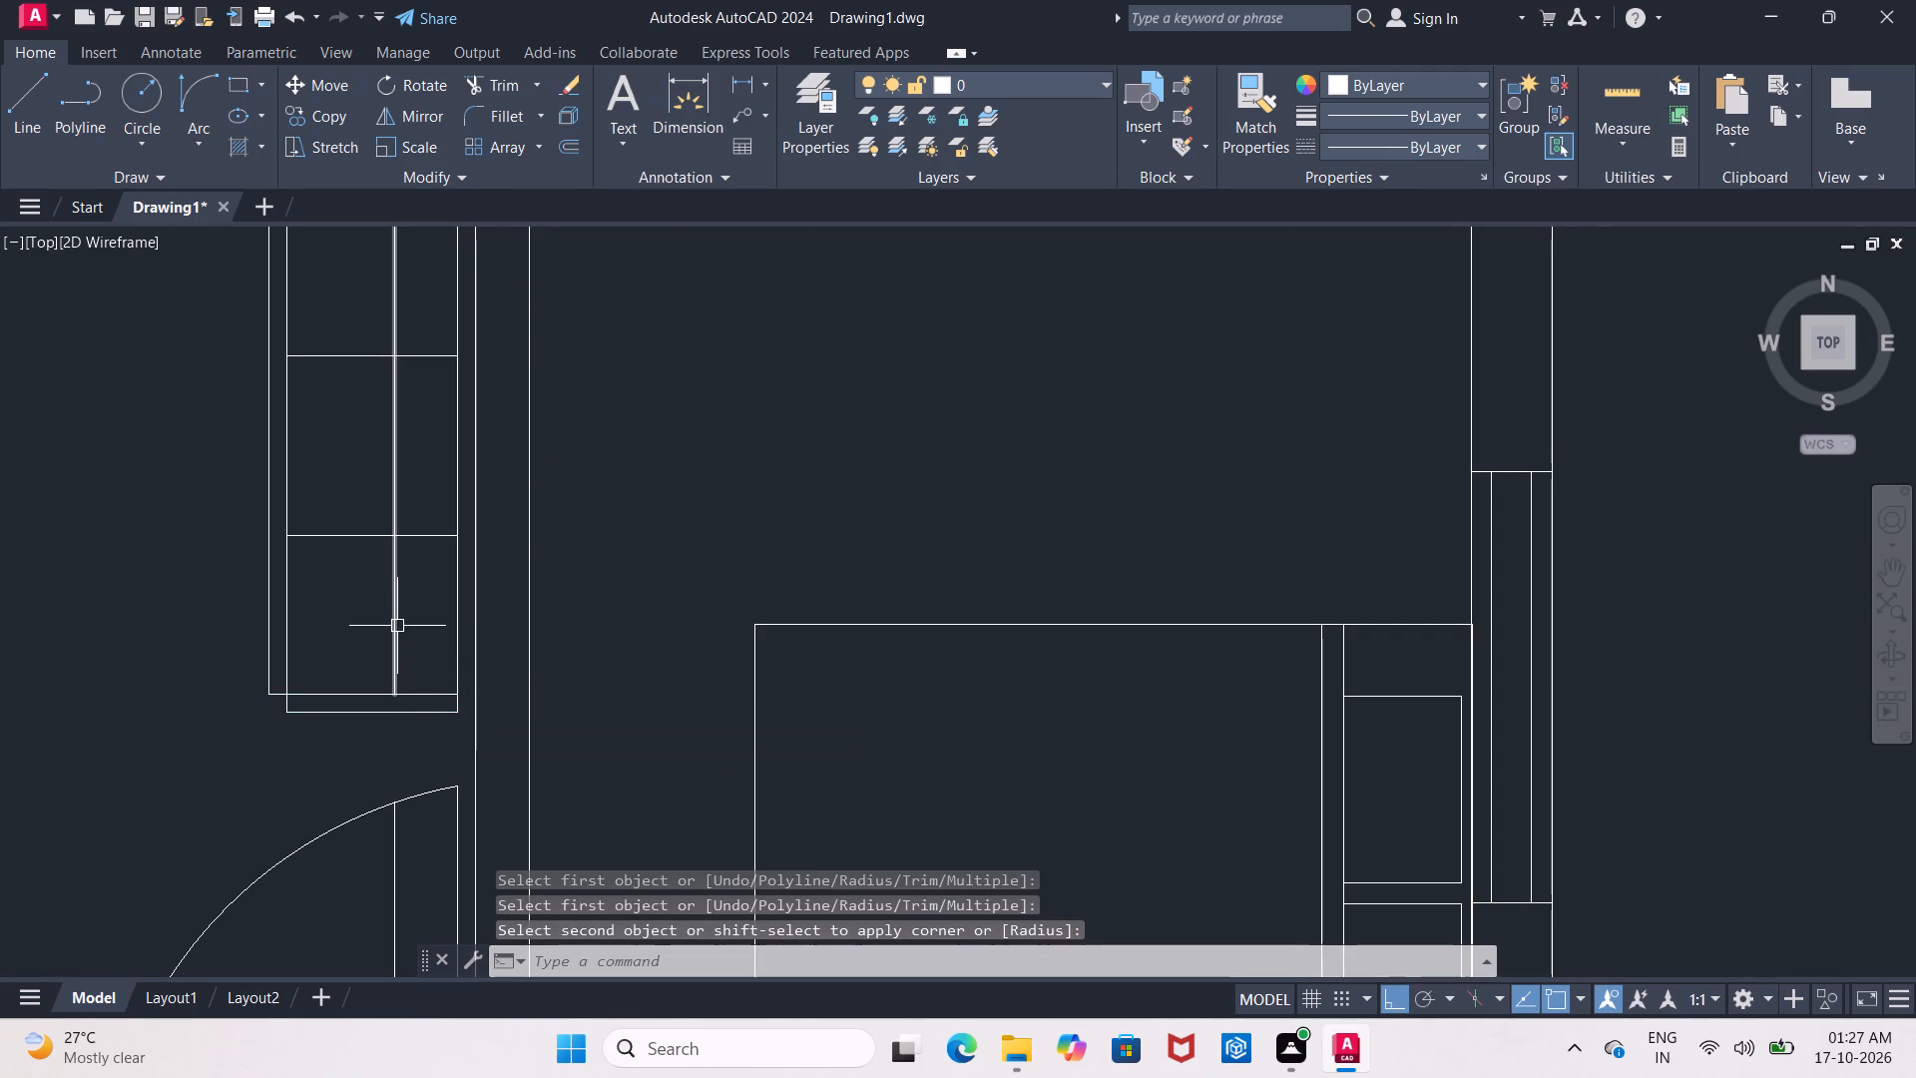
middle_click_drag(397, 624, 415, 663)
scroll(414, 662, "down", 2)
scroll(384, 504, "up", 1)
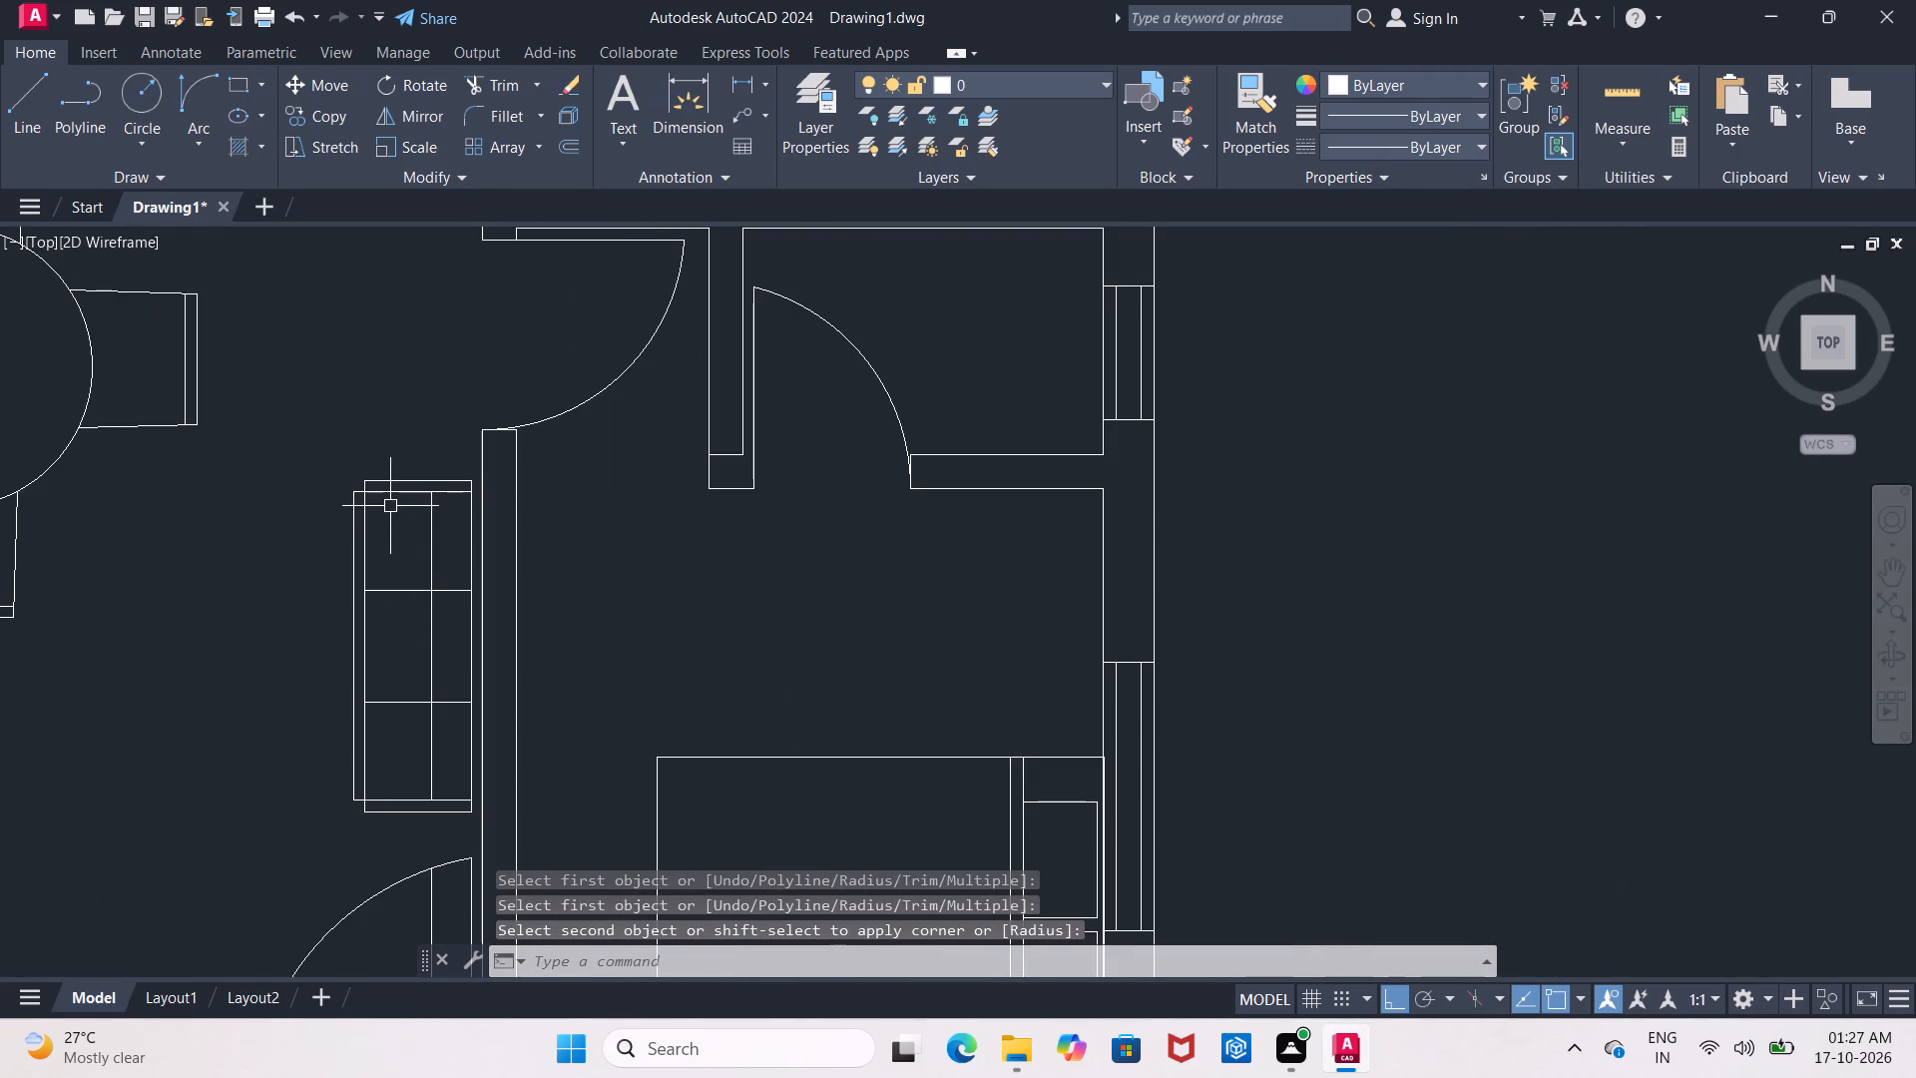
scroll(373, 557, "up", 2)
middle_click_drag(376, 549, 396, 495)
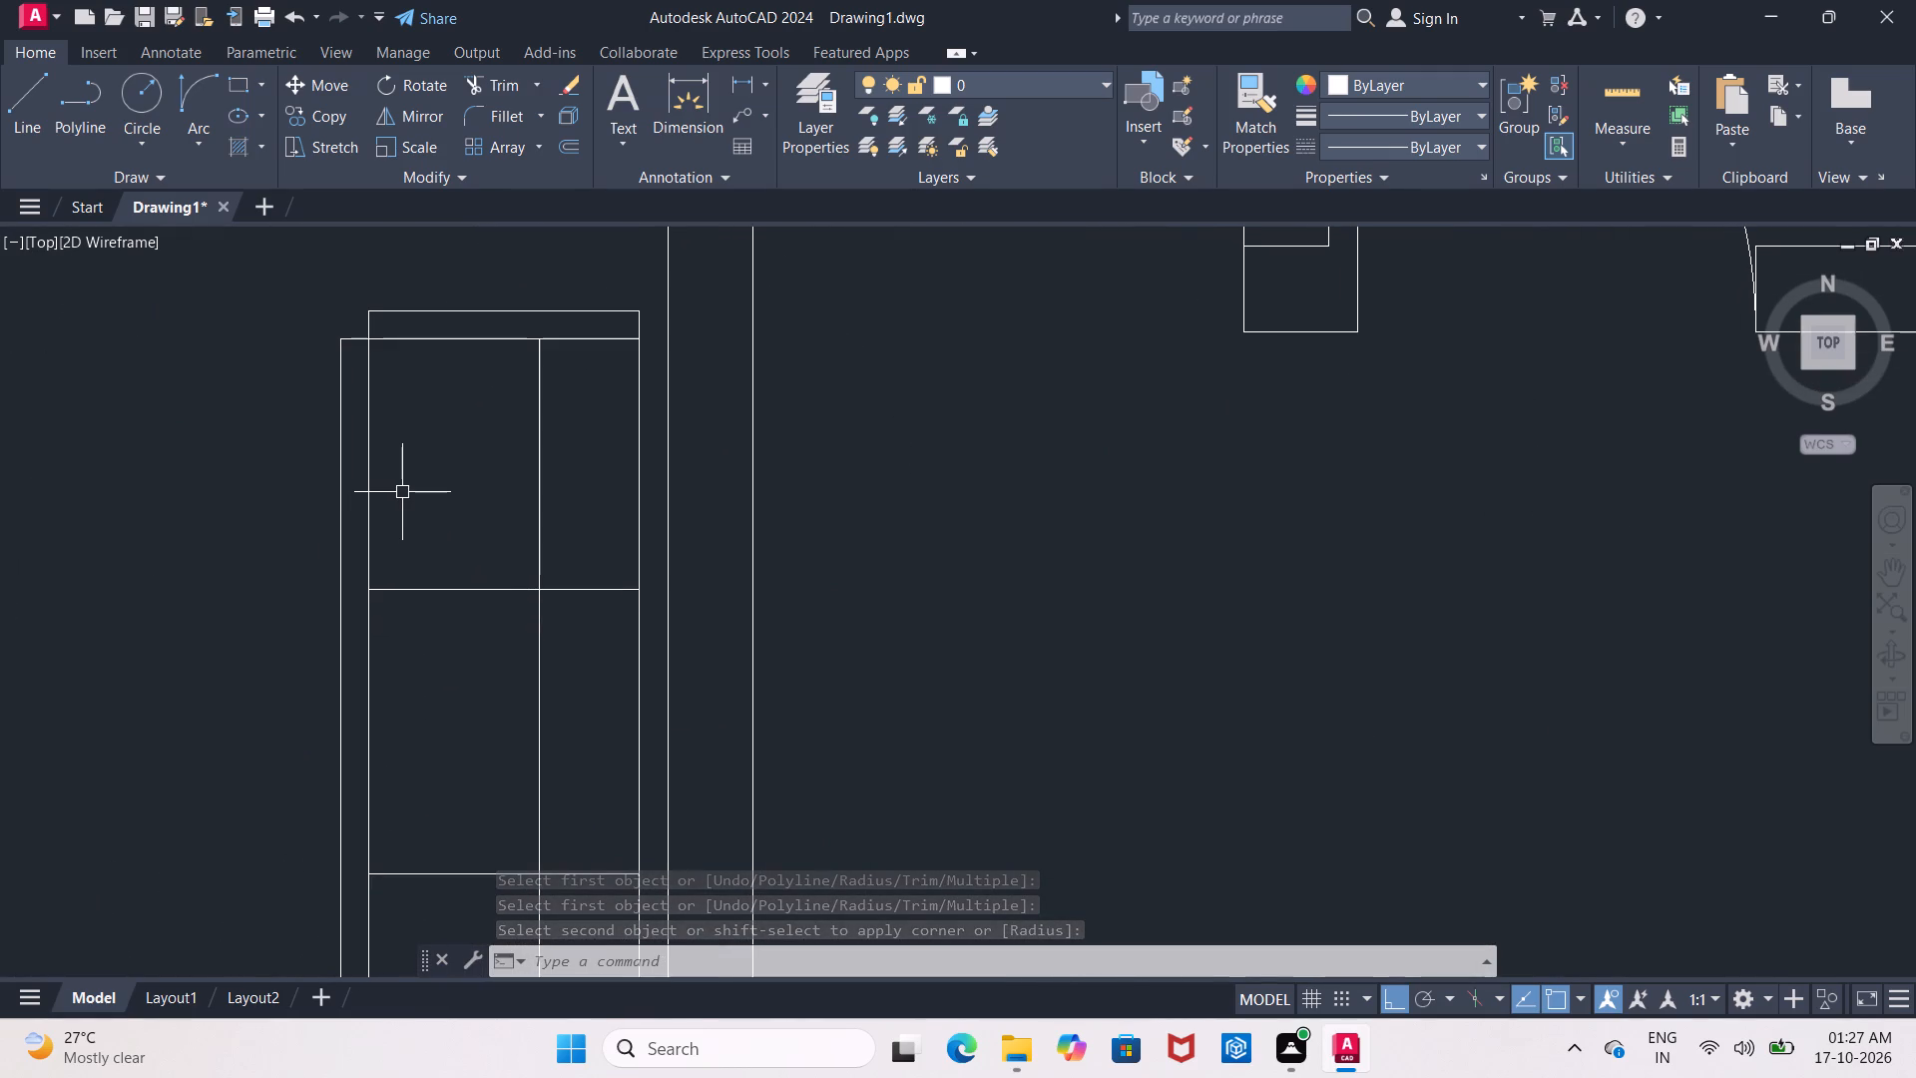